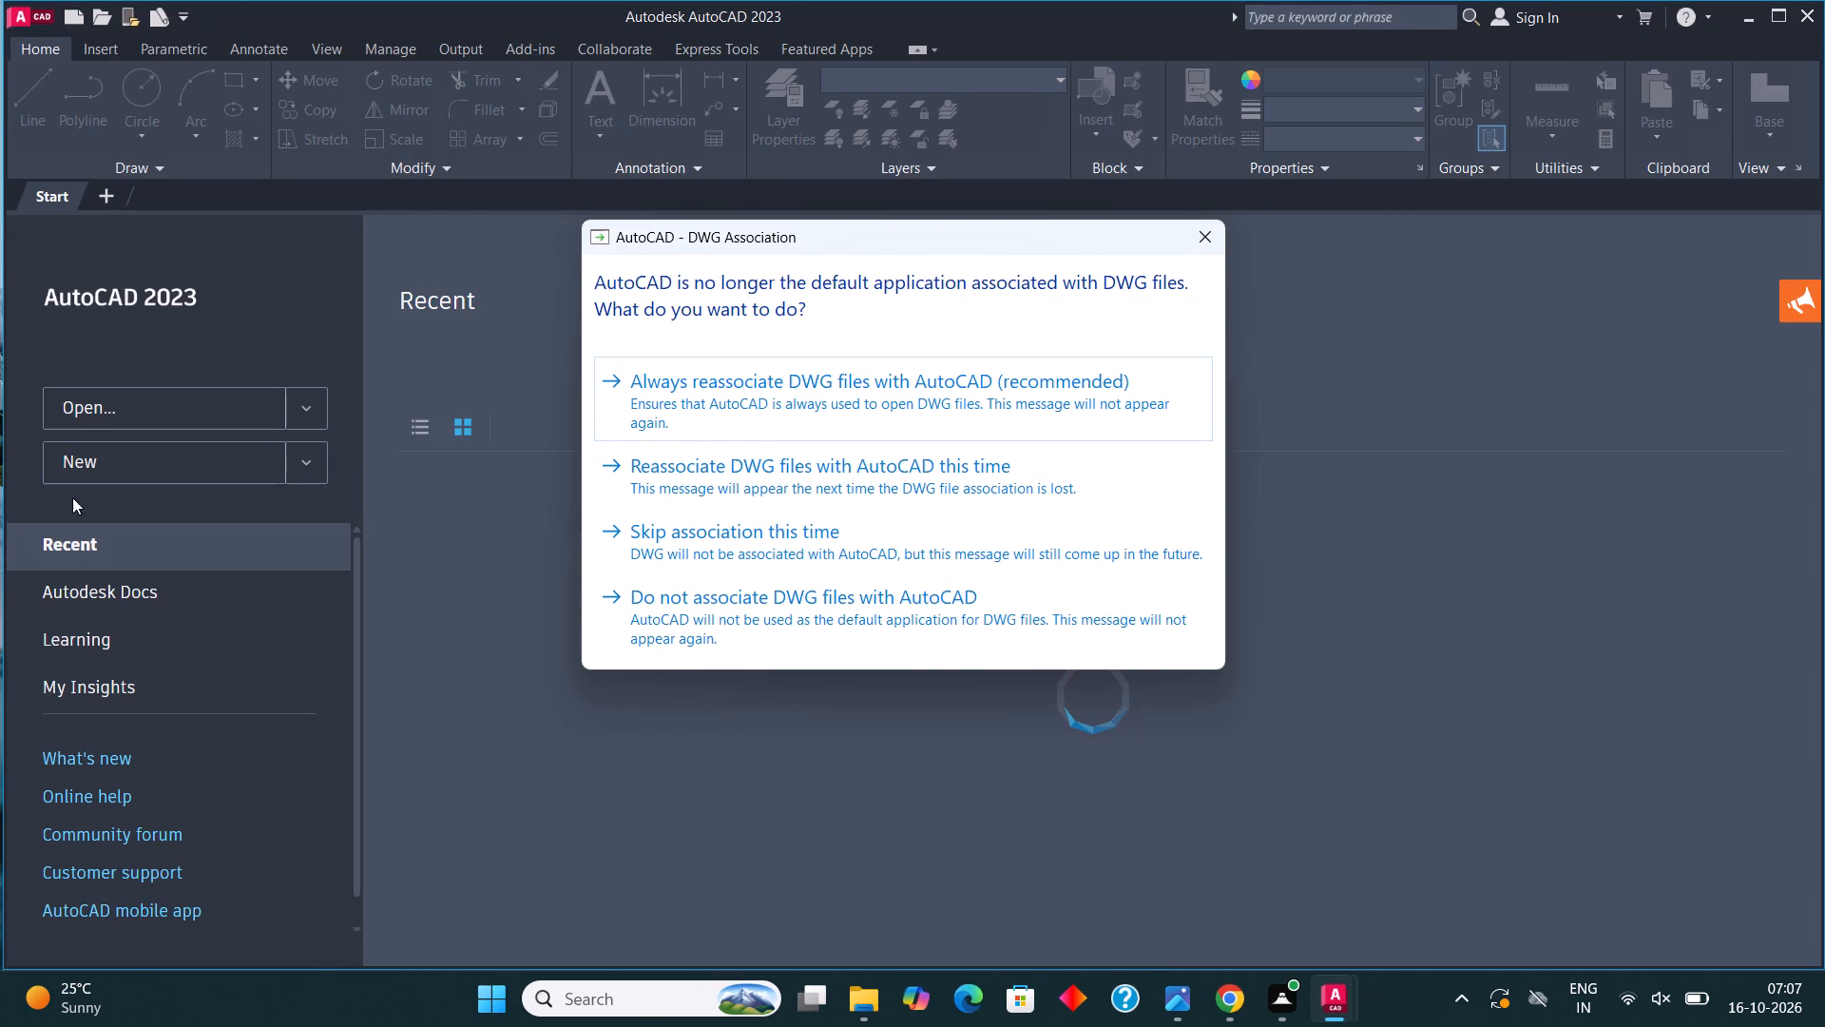
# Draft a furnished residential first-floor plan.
# Skip the DWG file association choice and create a new blank drawing.
pyautogui.click(1213, 241)
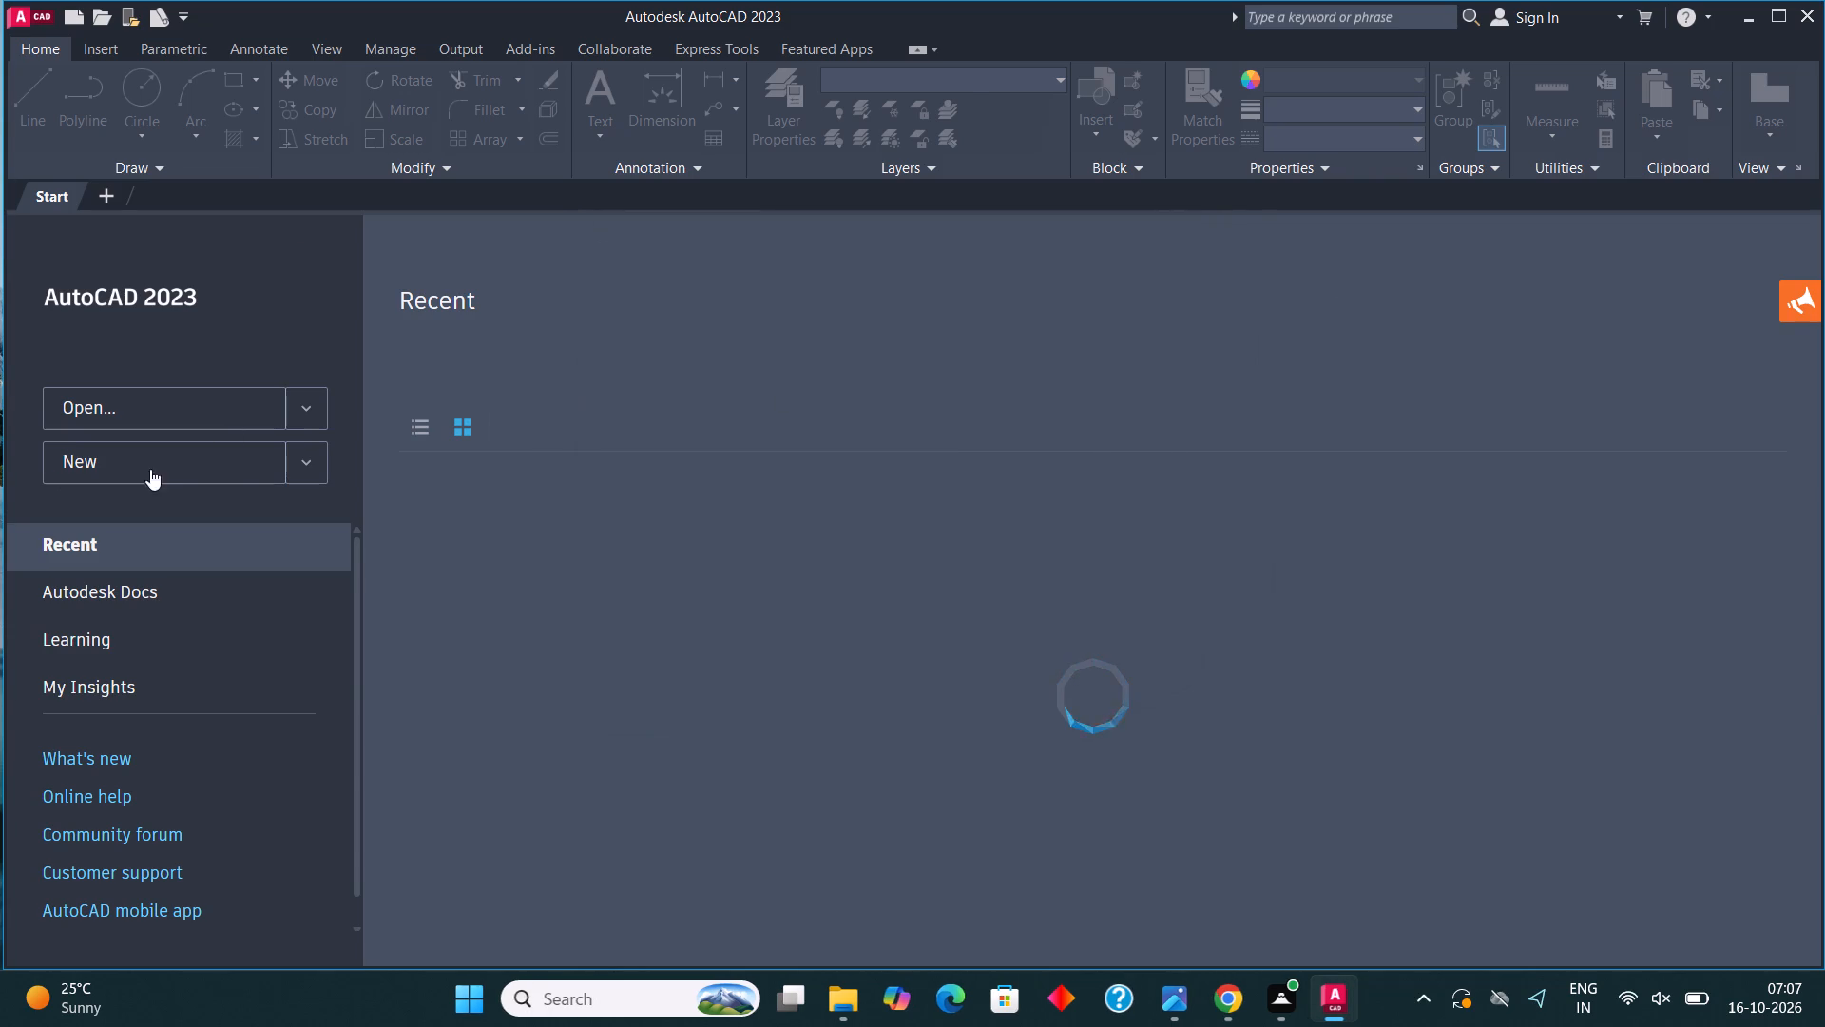
pyautogui.click(228, 460)
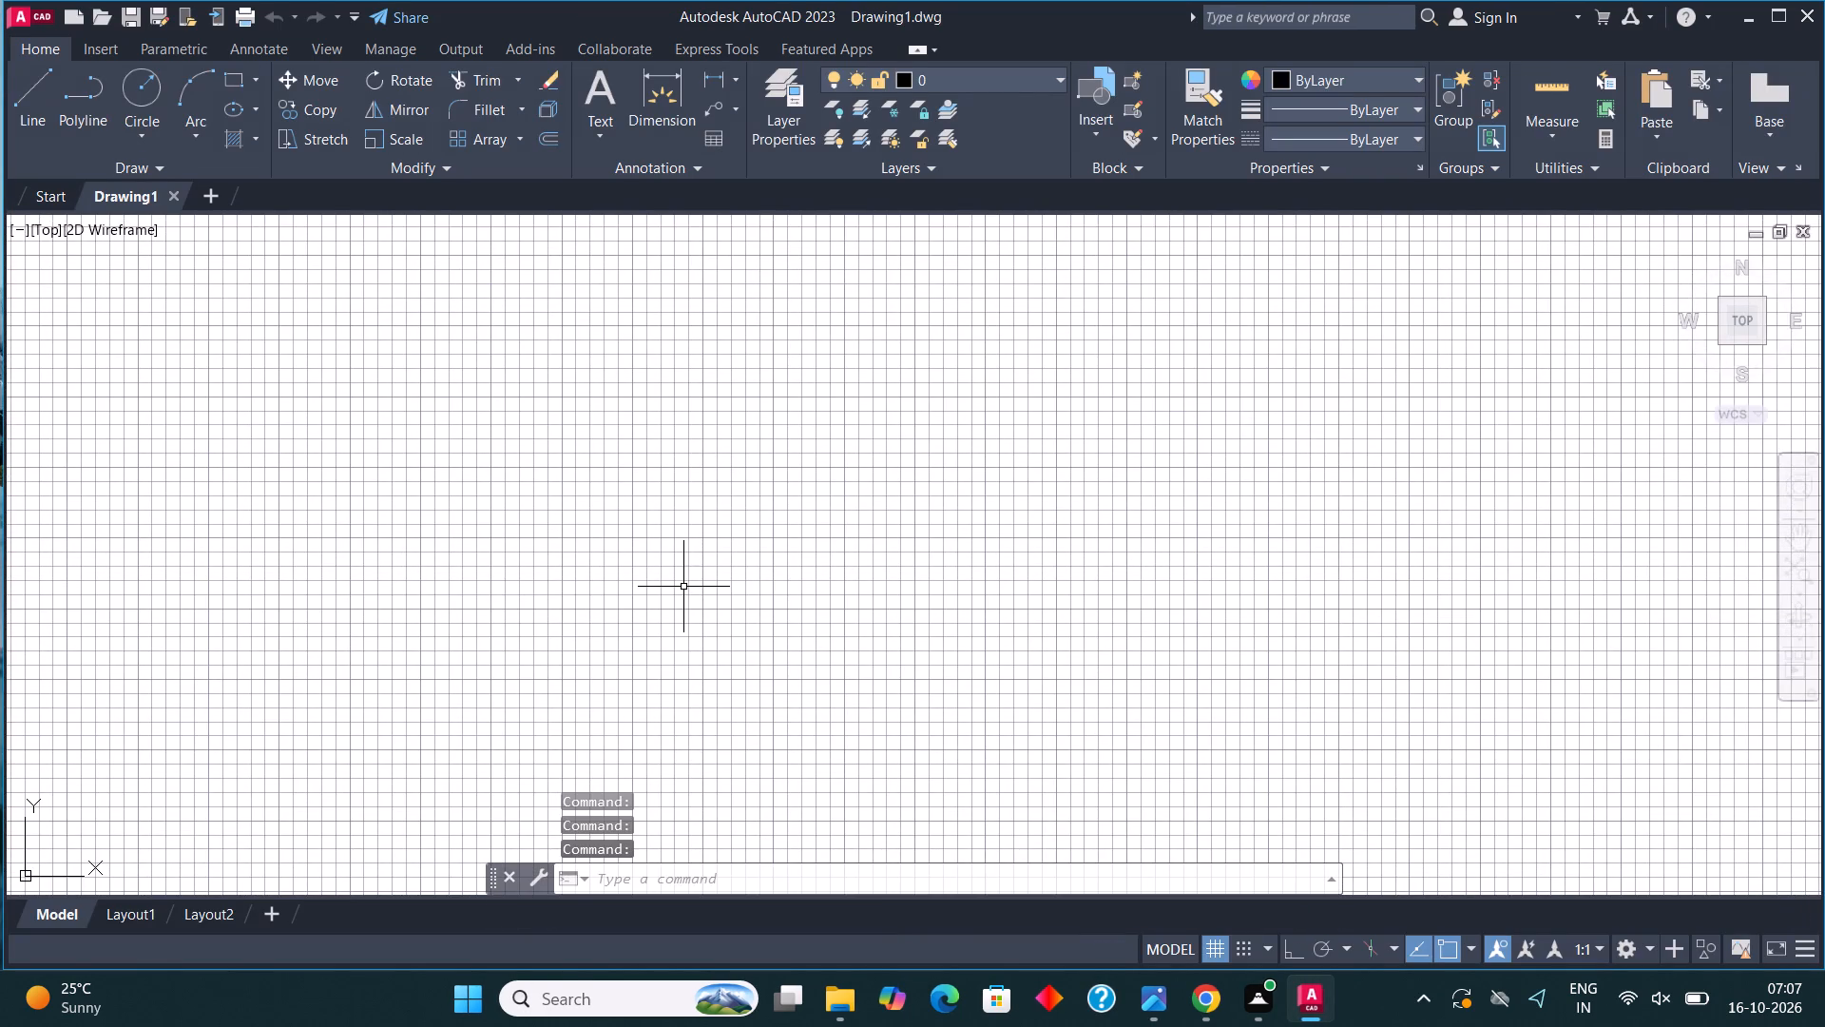
# Turn off the drawing grid with the GRID command.
pyautogui.write('GRI')
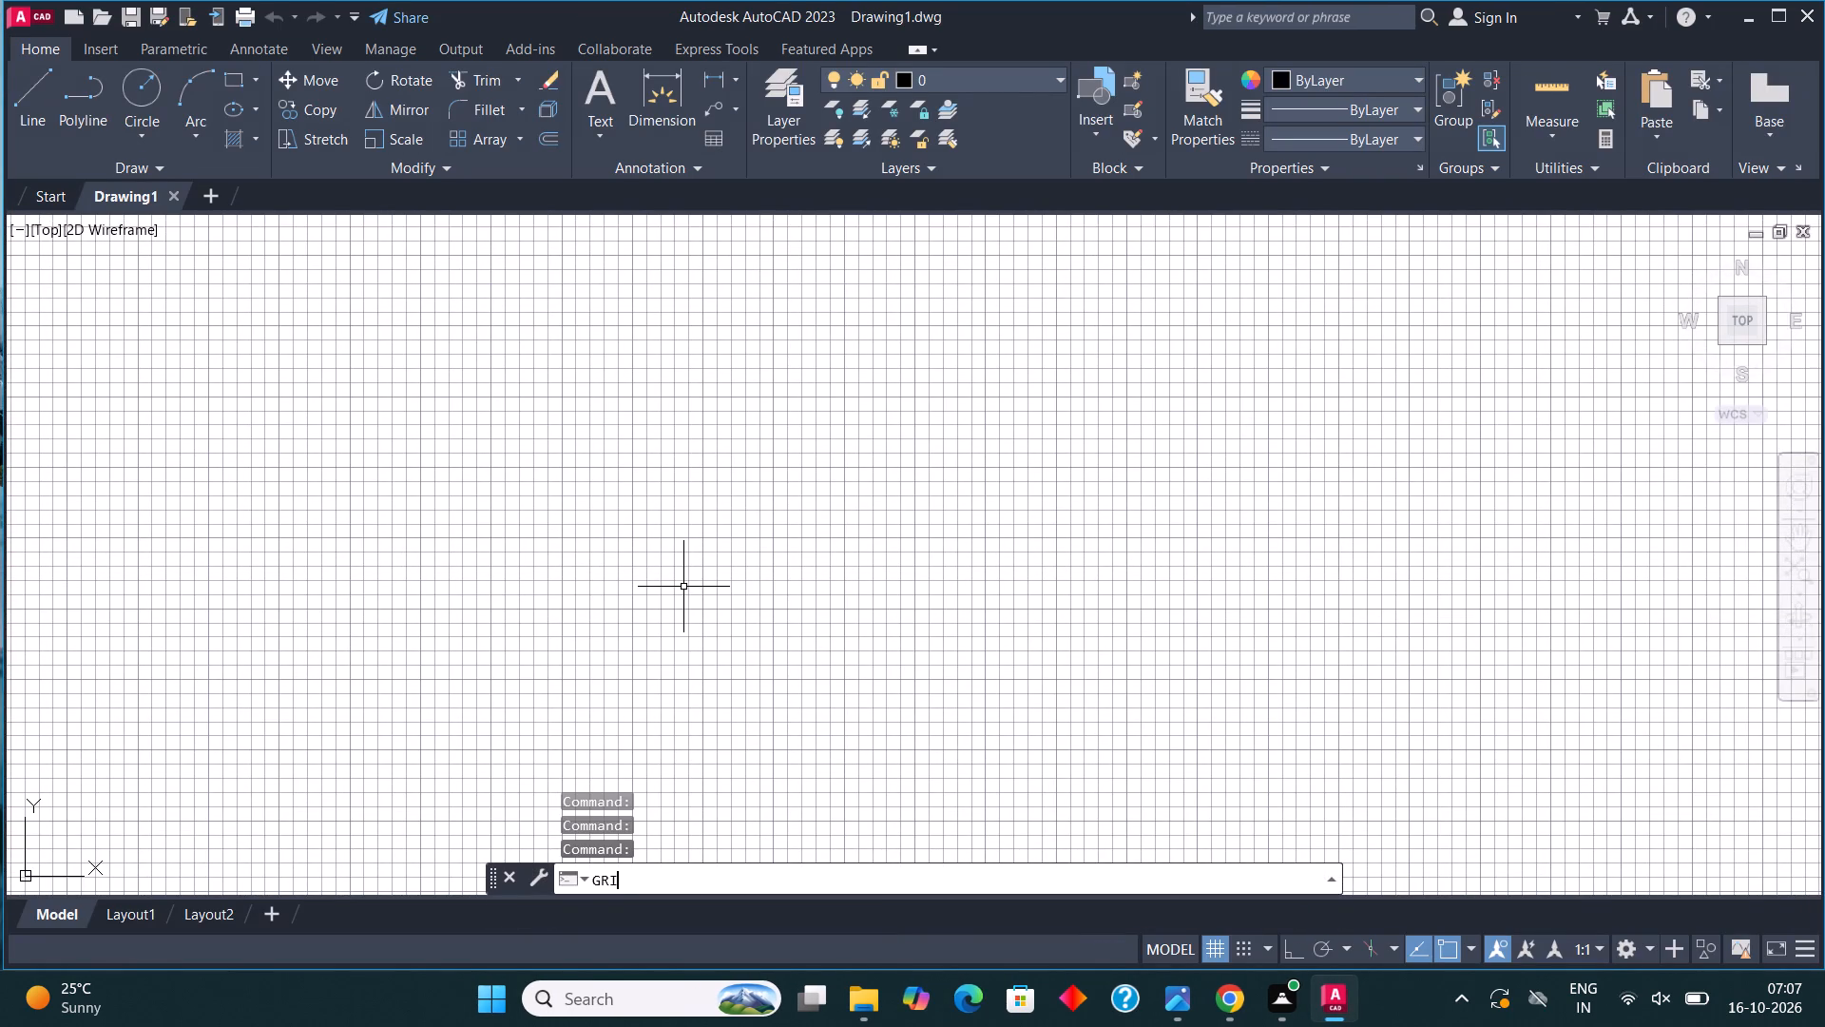
pyautogui.click(667, 761)
pyautogui.click(919, 857)
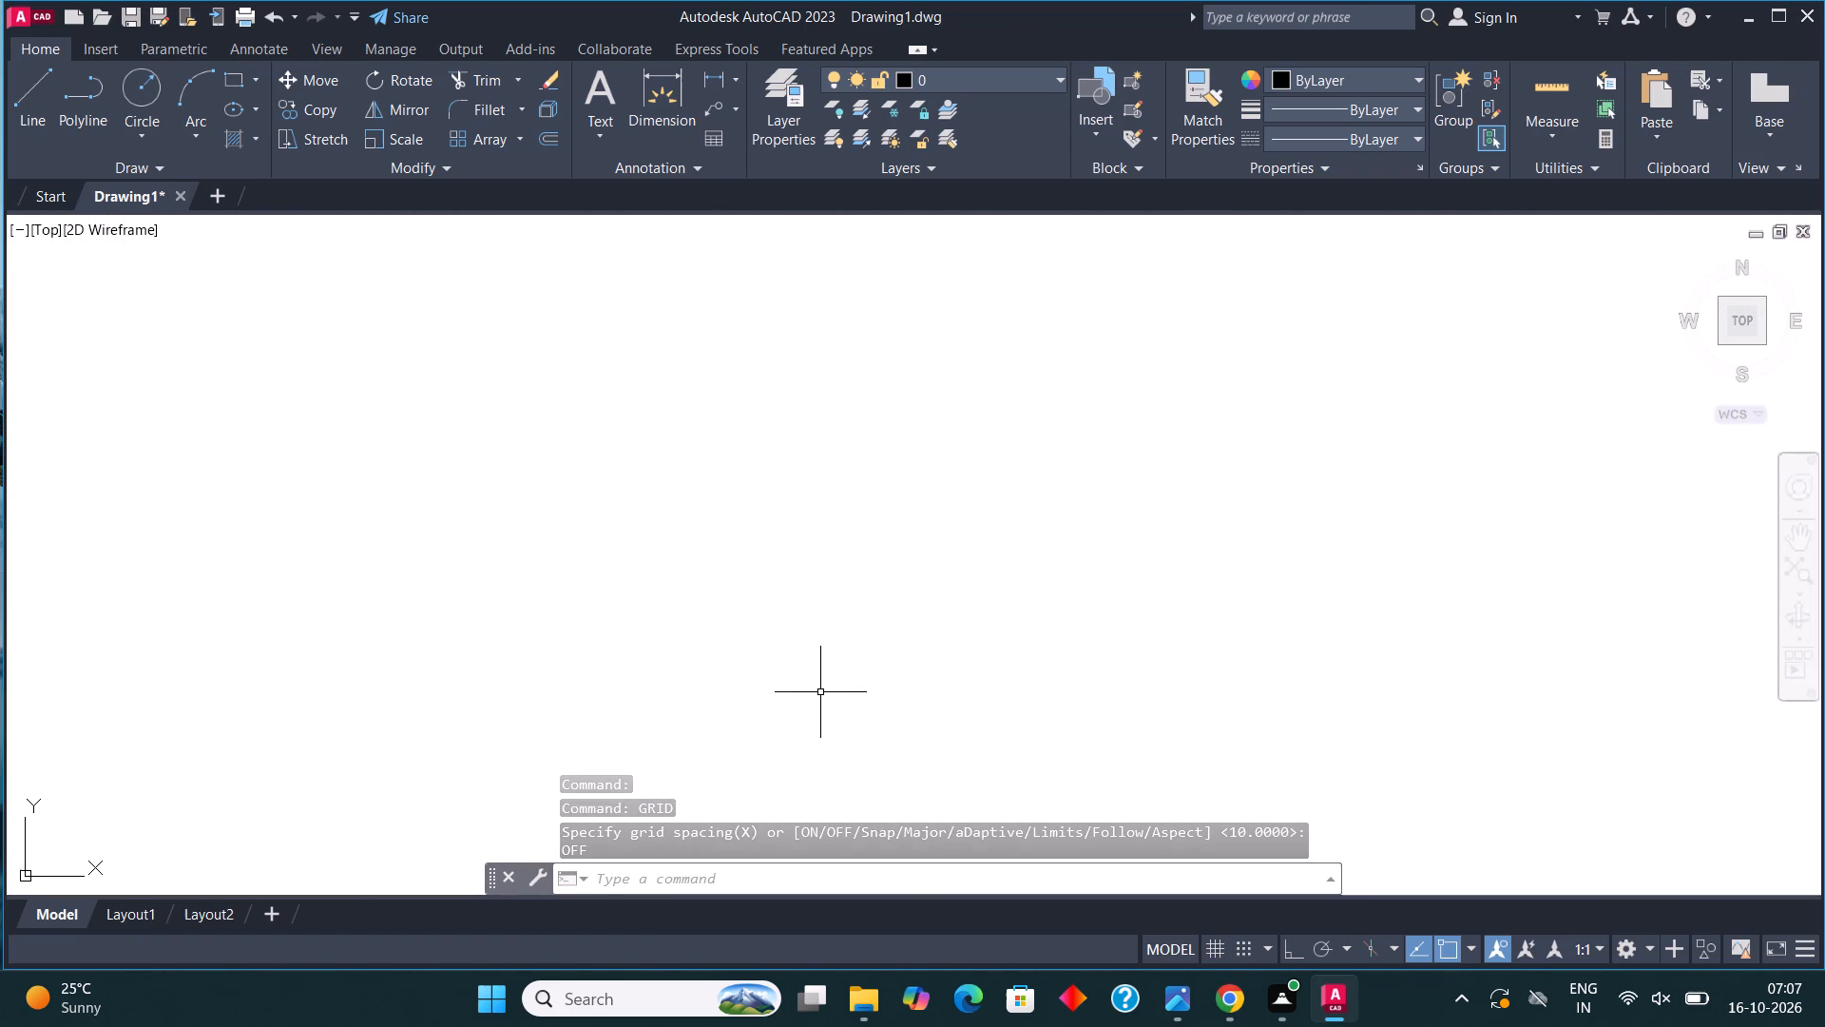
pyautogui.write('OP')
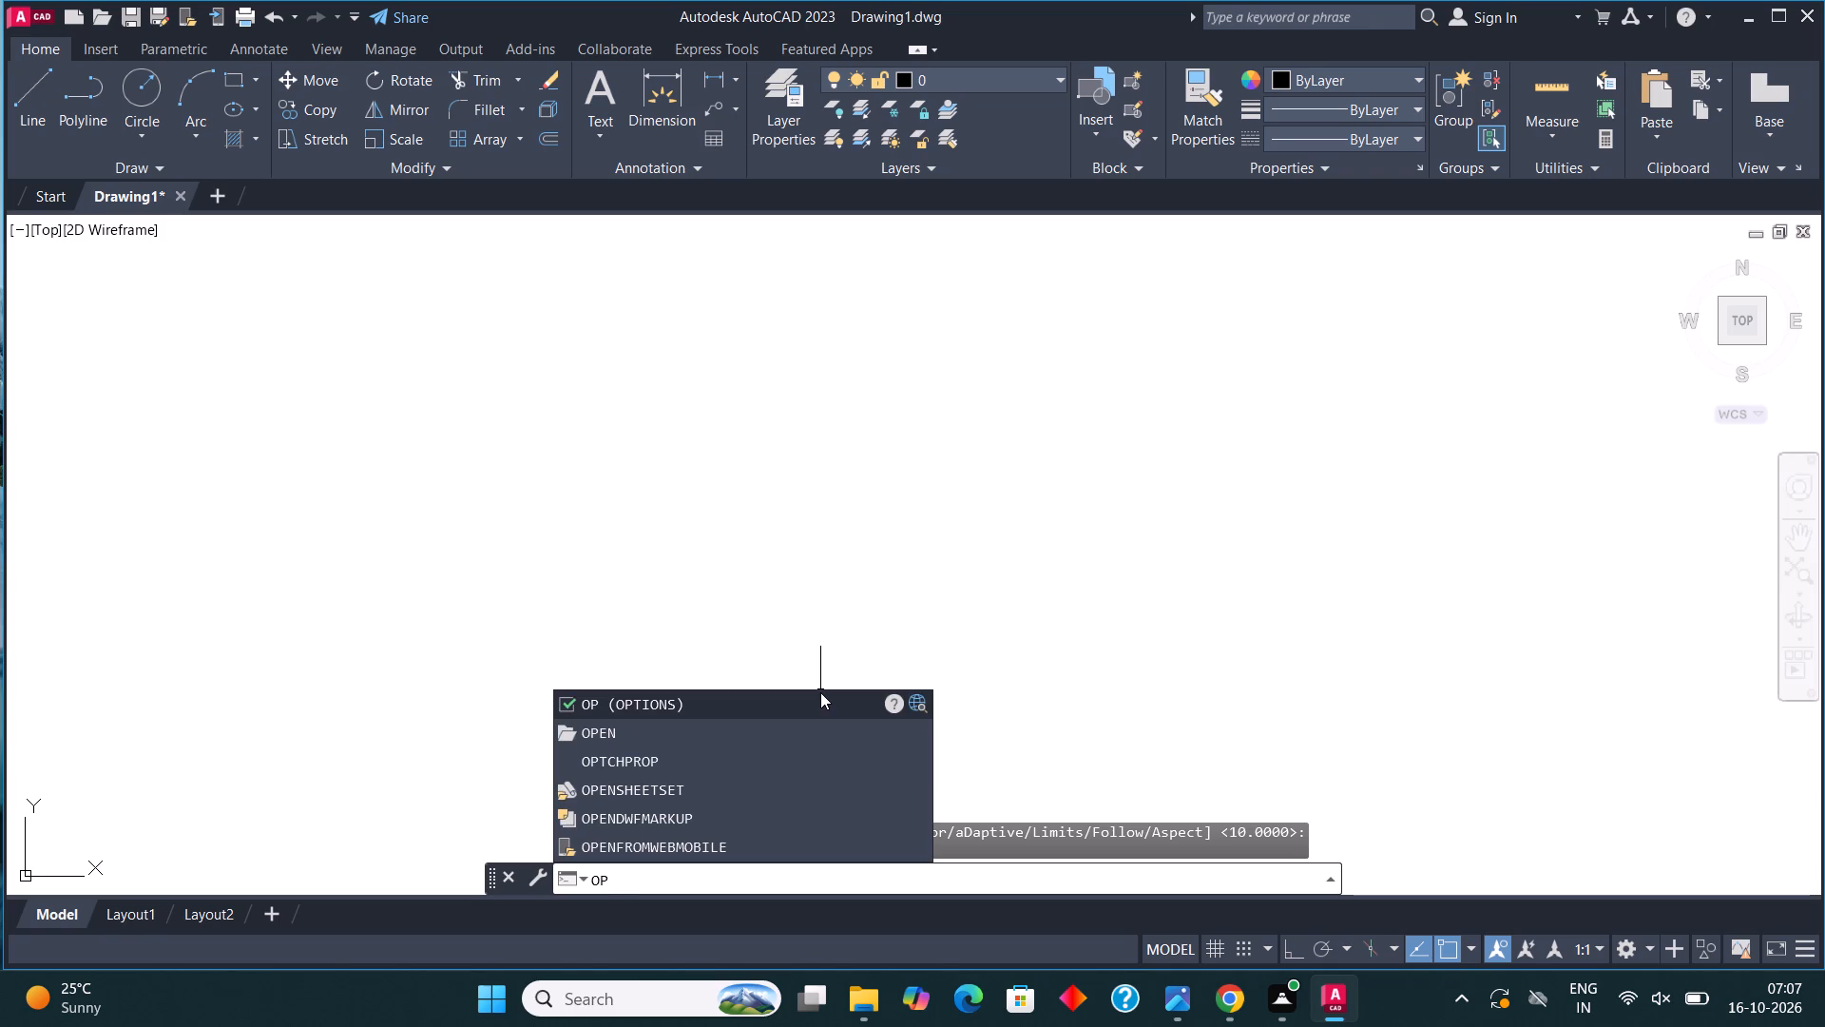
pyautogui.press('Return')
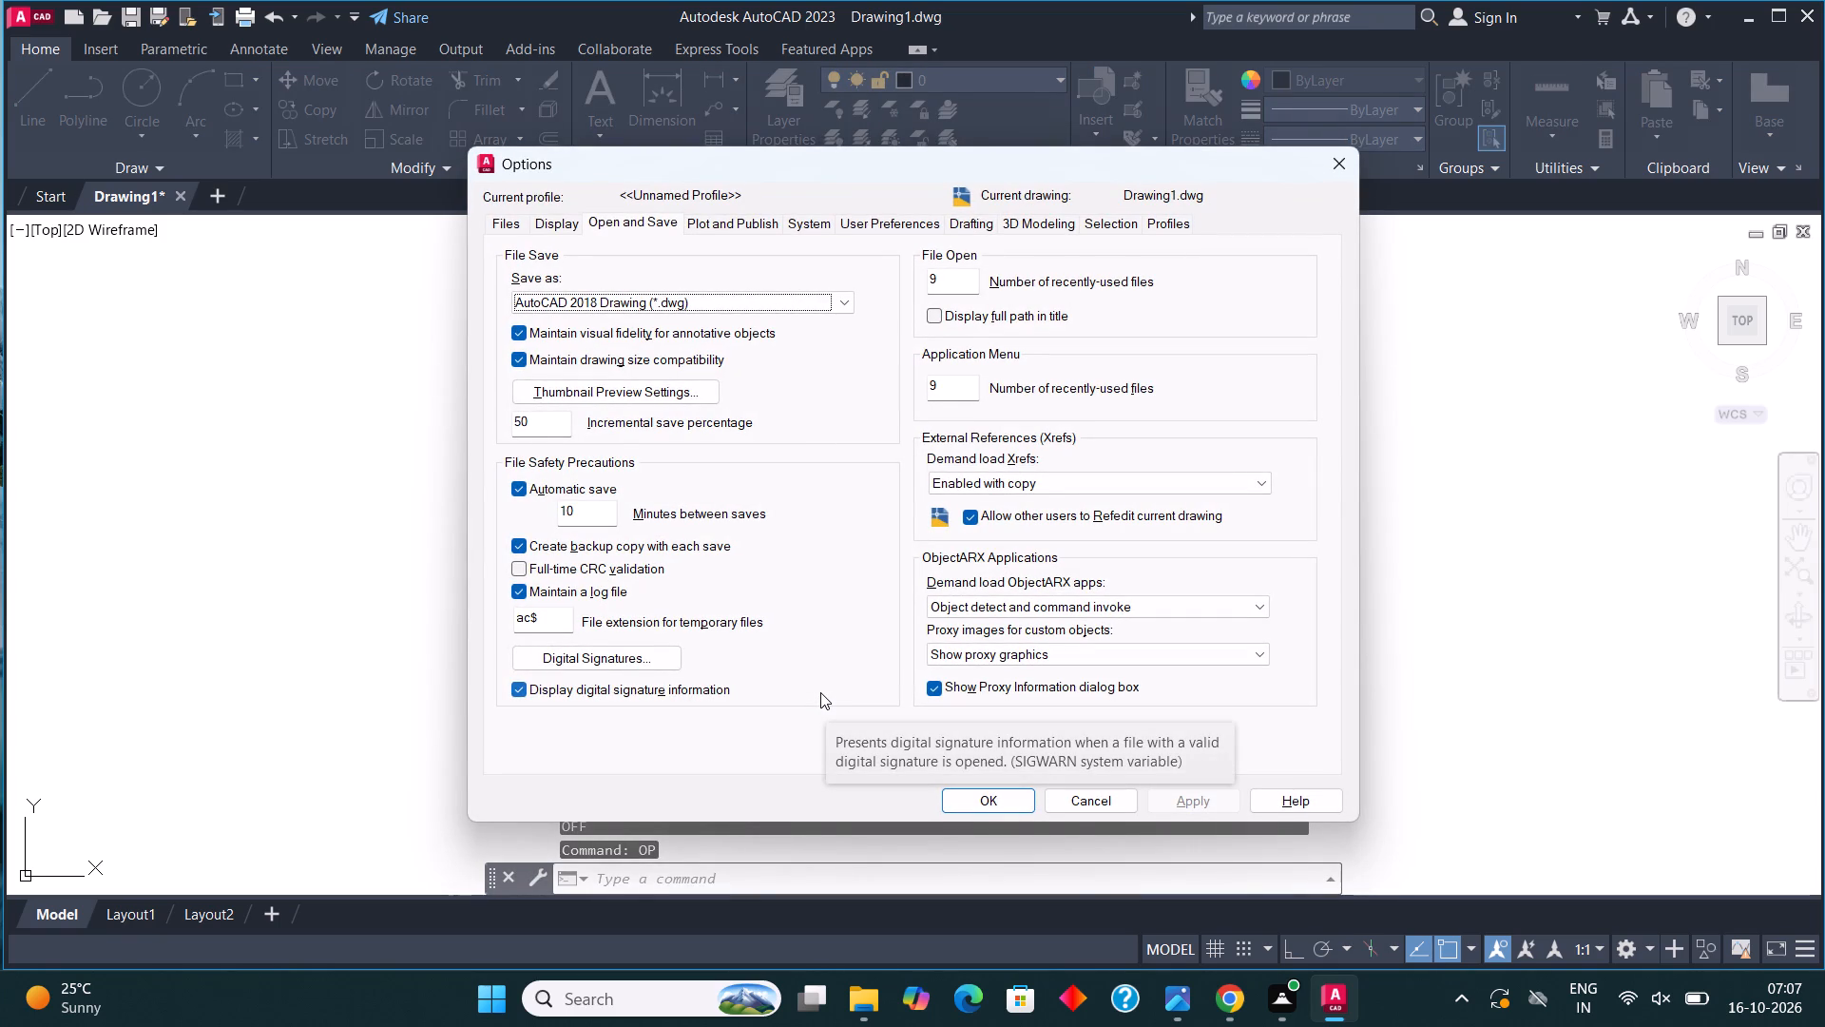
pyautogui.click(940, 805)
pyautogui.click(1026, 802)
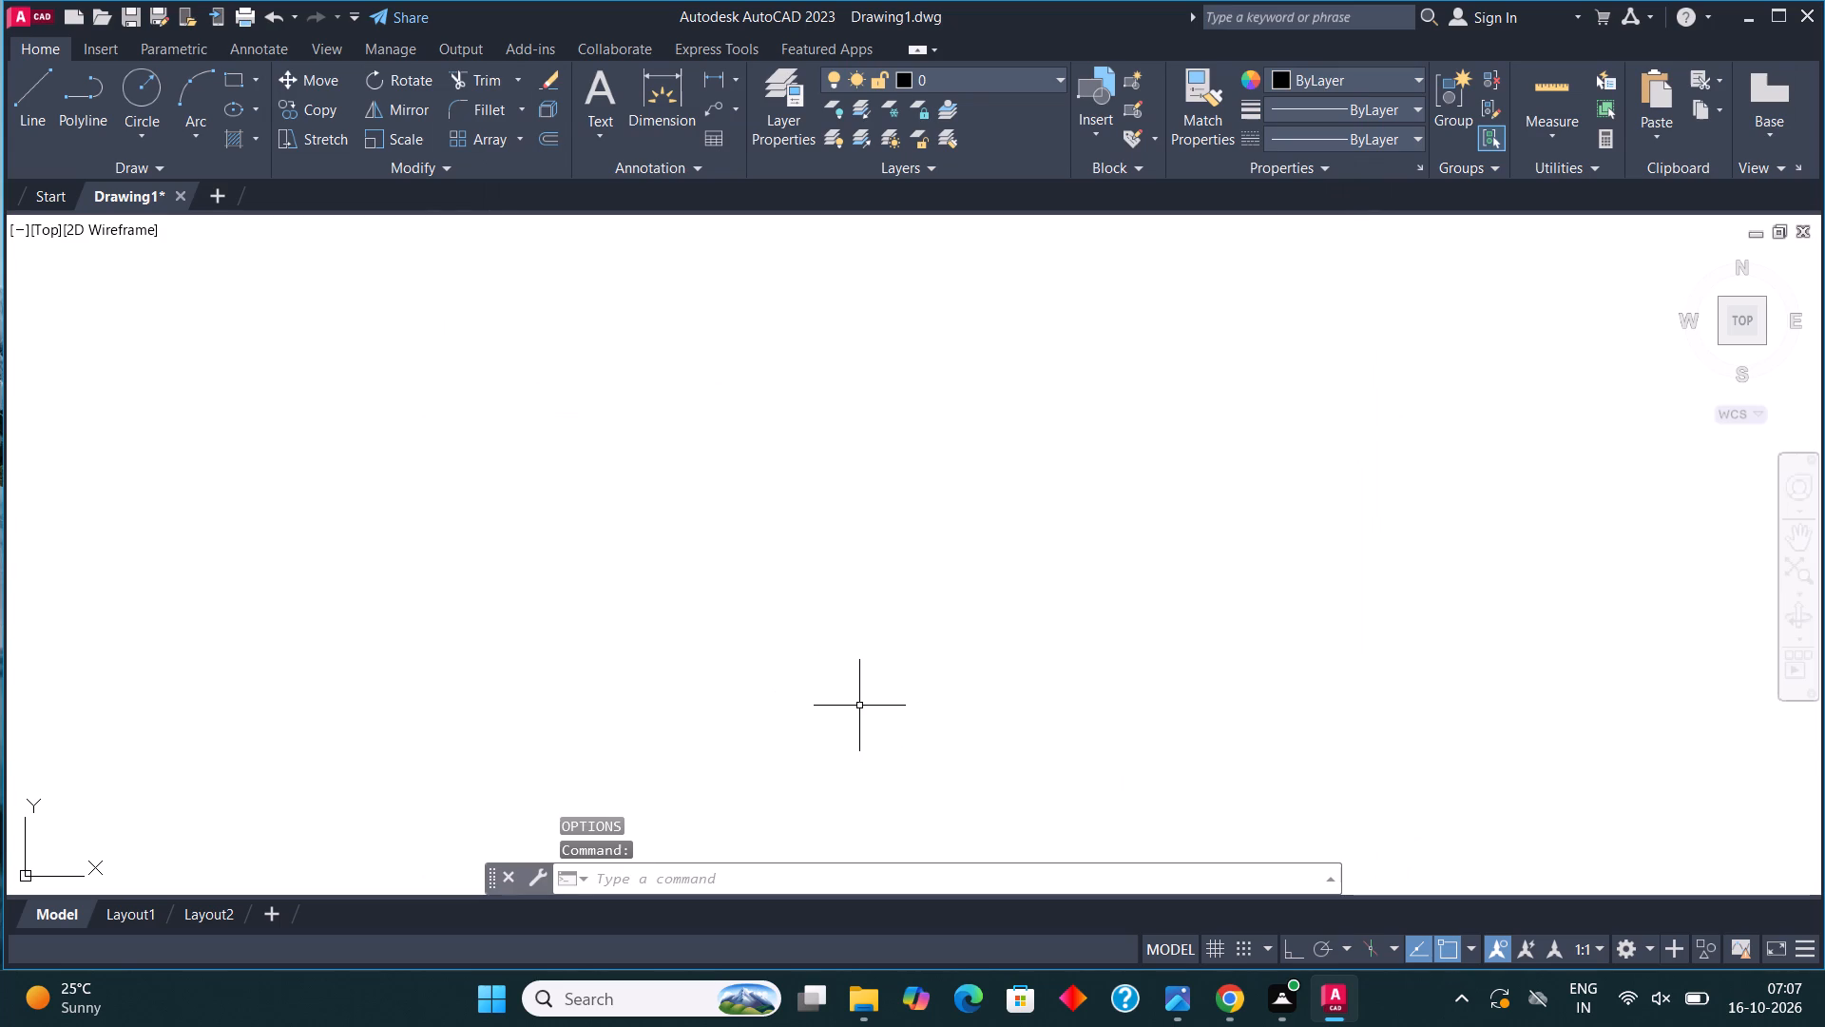
# Configure the drawing units to Architectural length with 0'-0" precision and Inches as the insertion scale.
pyautogui.write('UN')
pyautogui.press('Return')
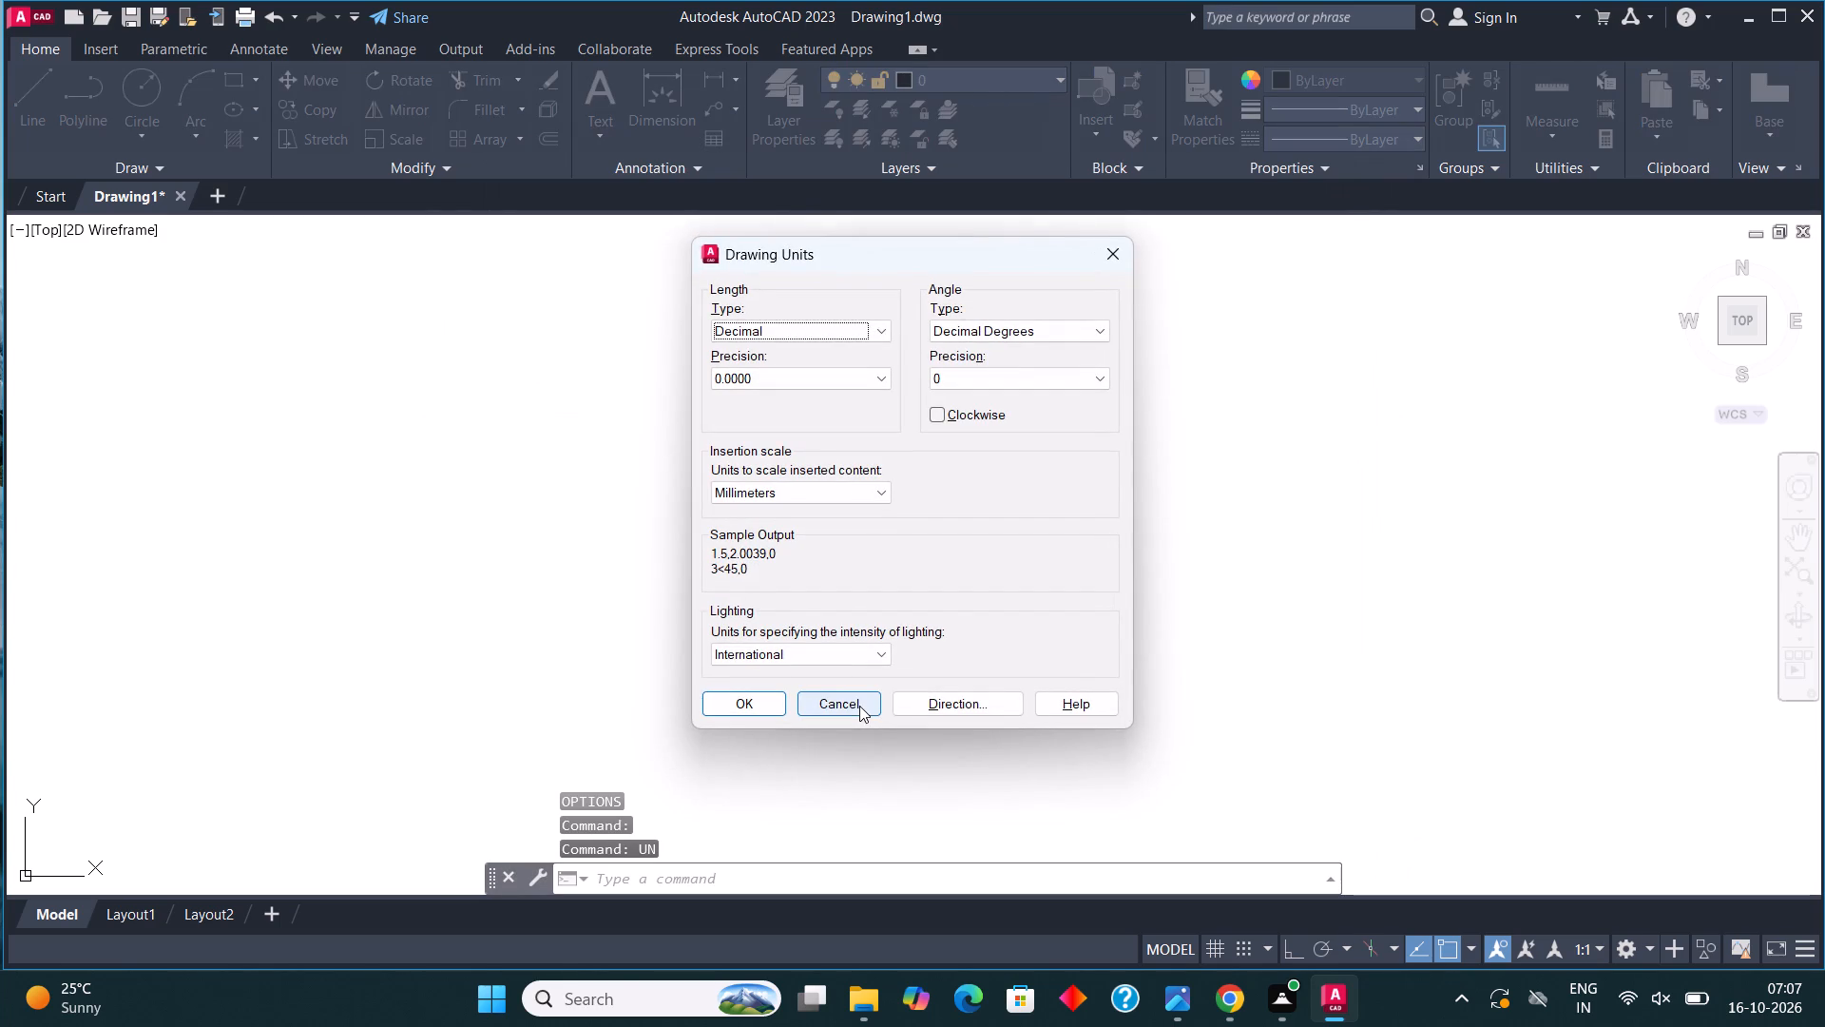
pyautogui.click(826, 326)
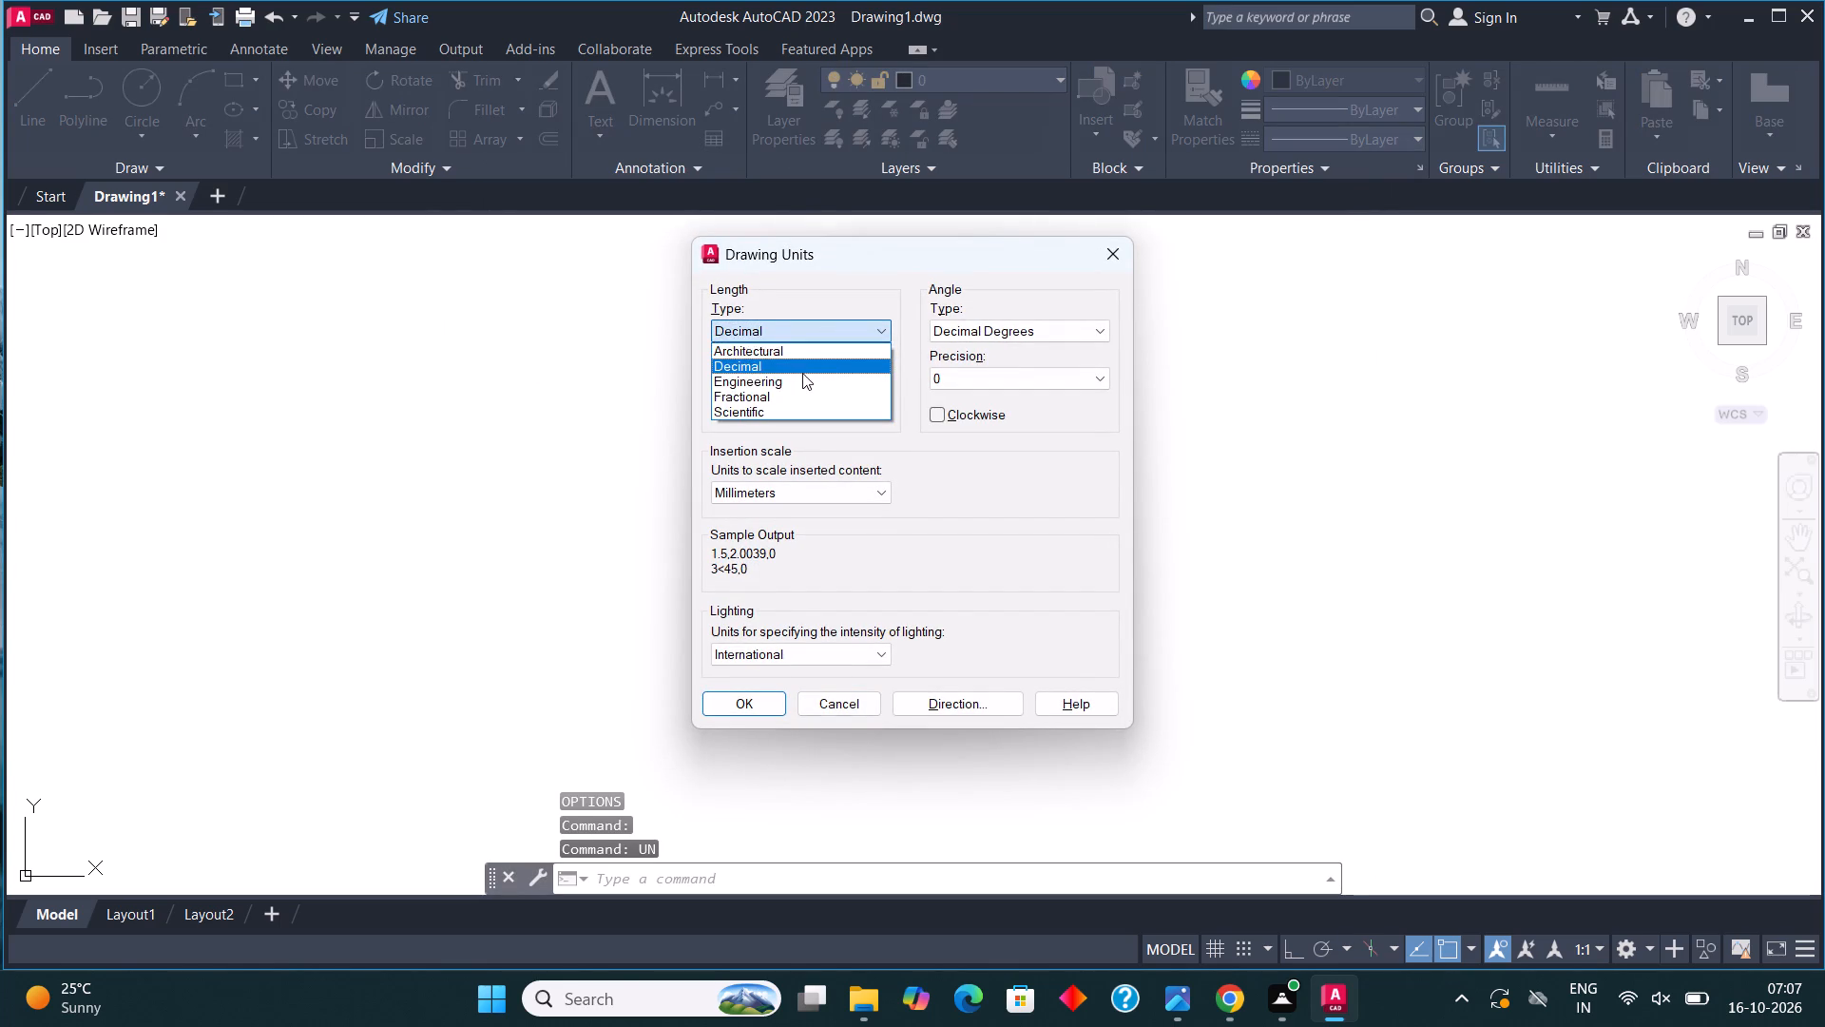
pyautogui.click(802, 355)
pyautogui.click(797, 369)
pyautogui.click(782, 397)
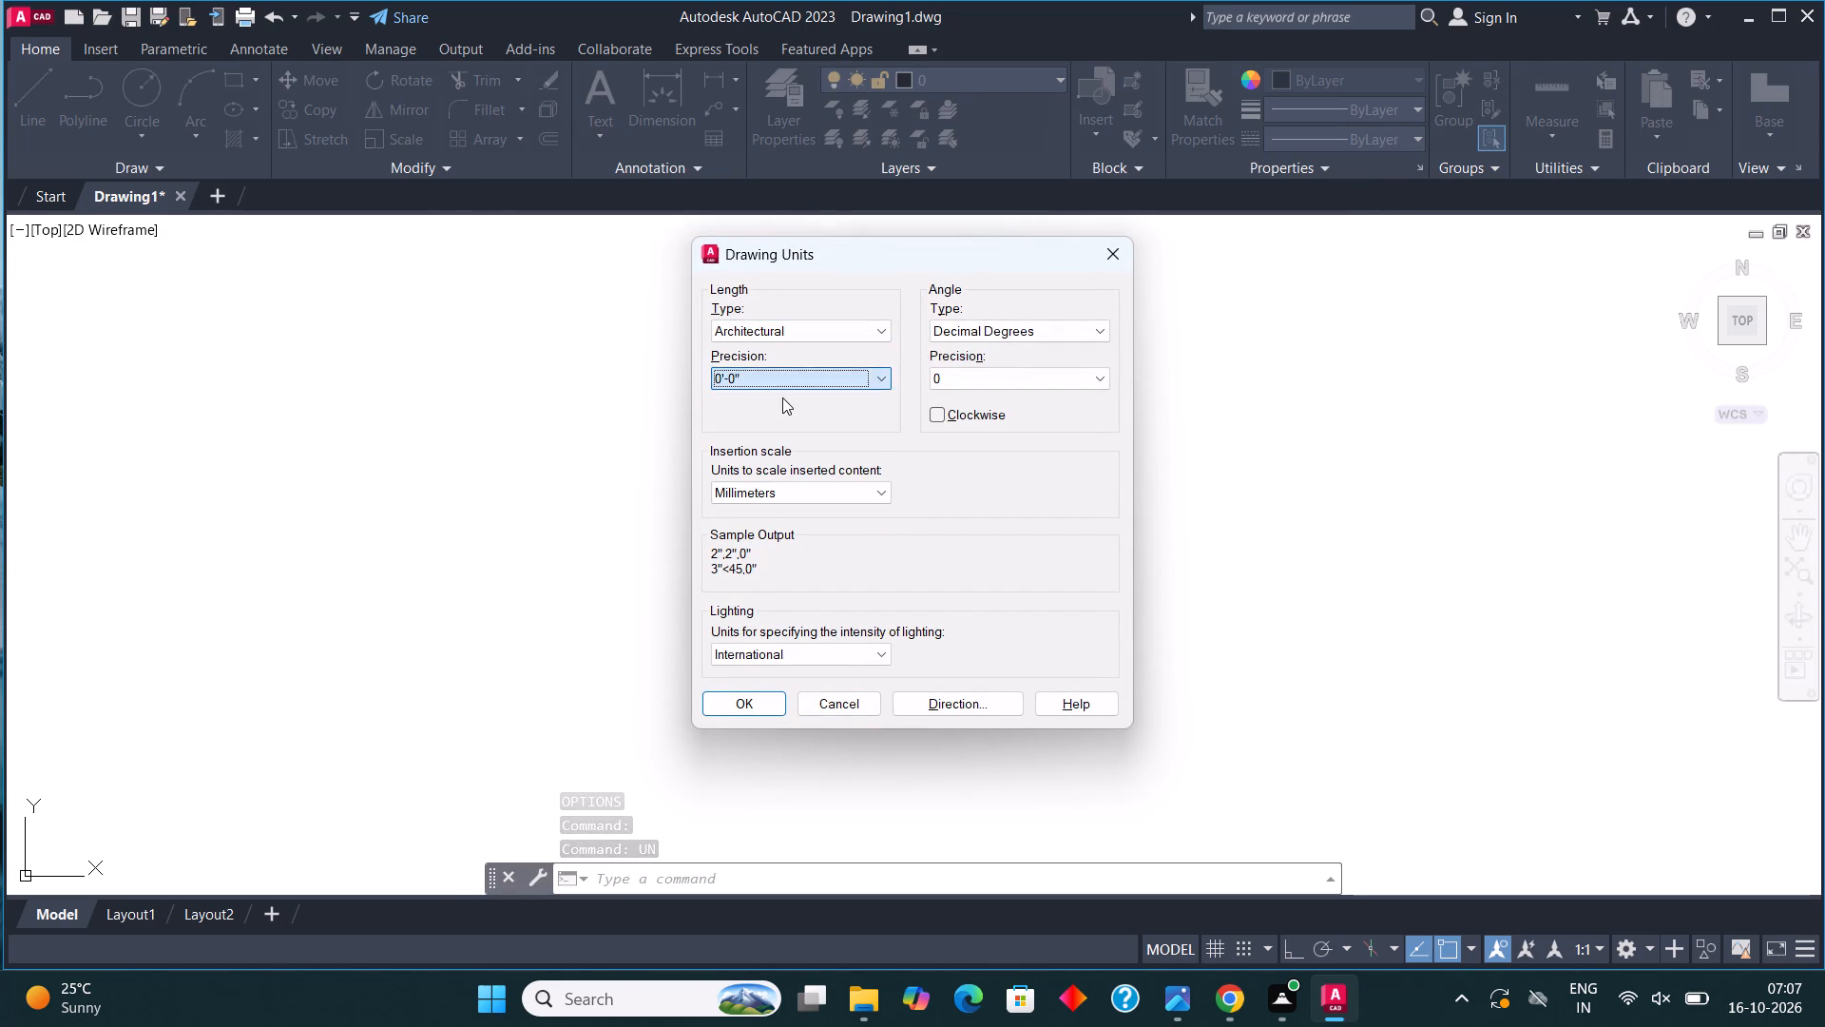
pyautogui.click(824, 483)
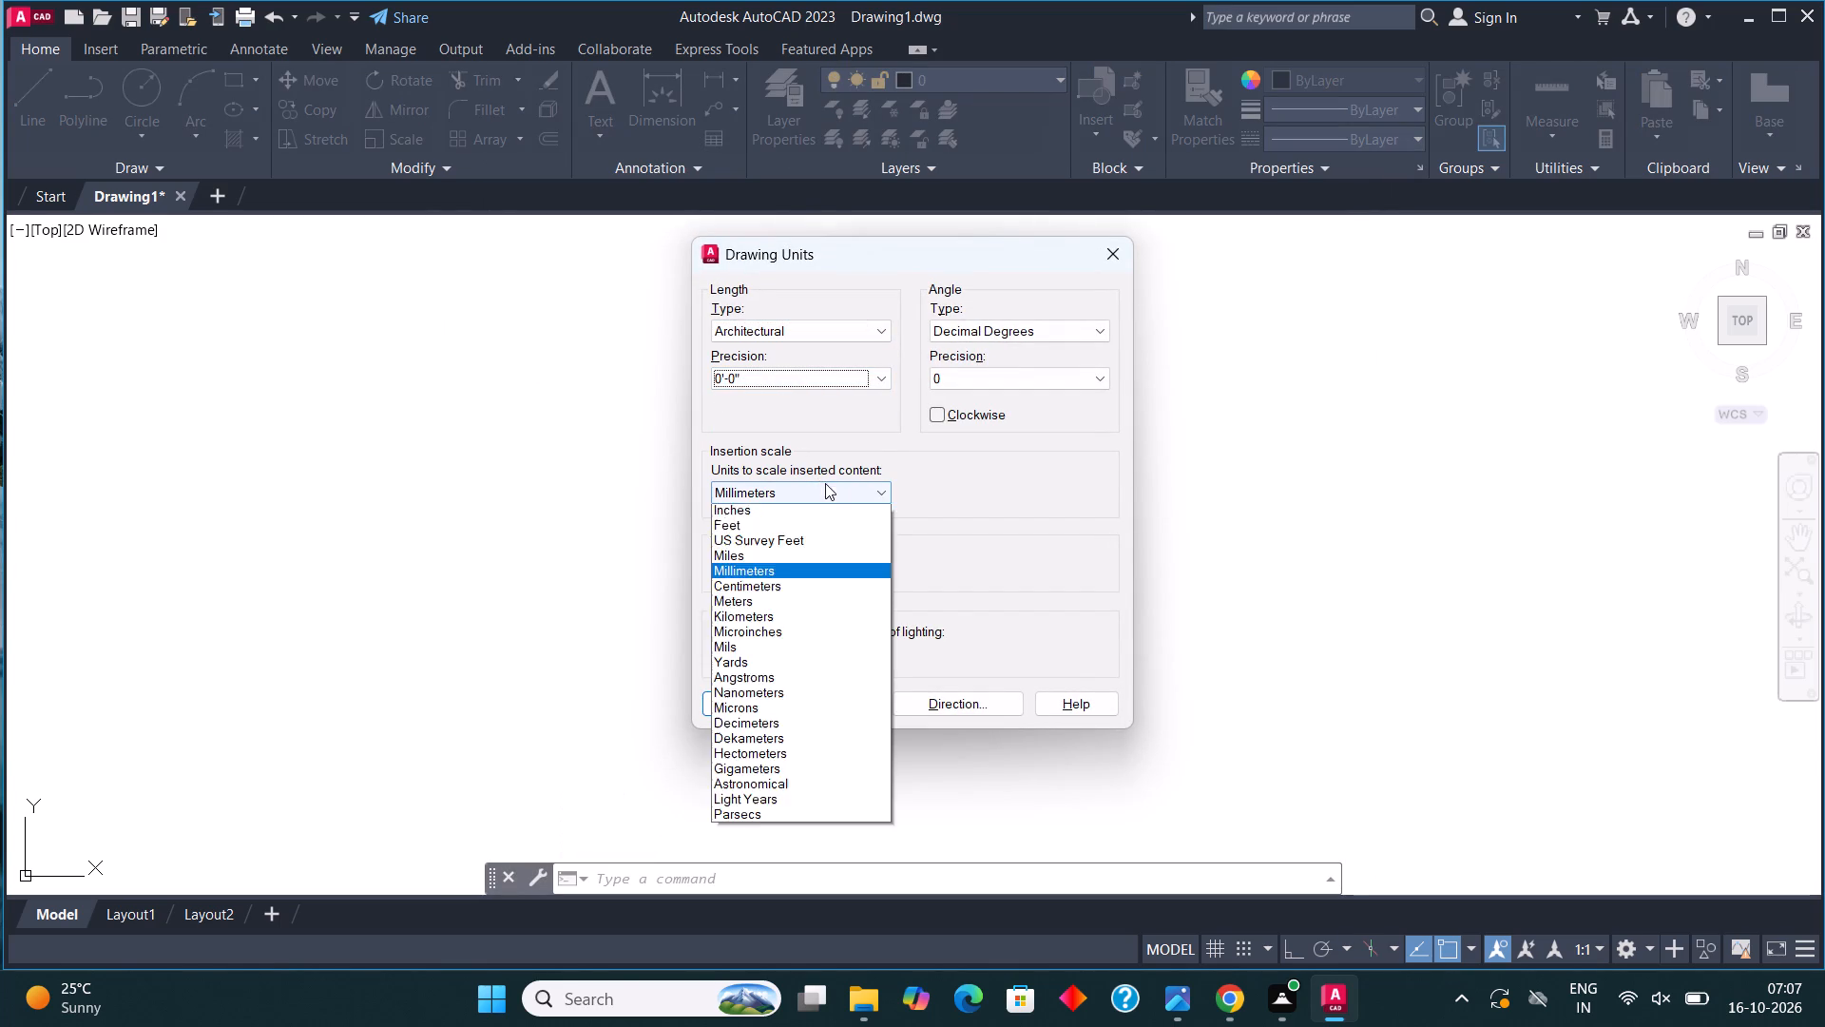
pyautogui.click(807, 531)
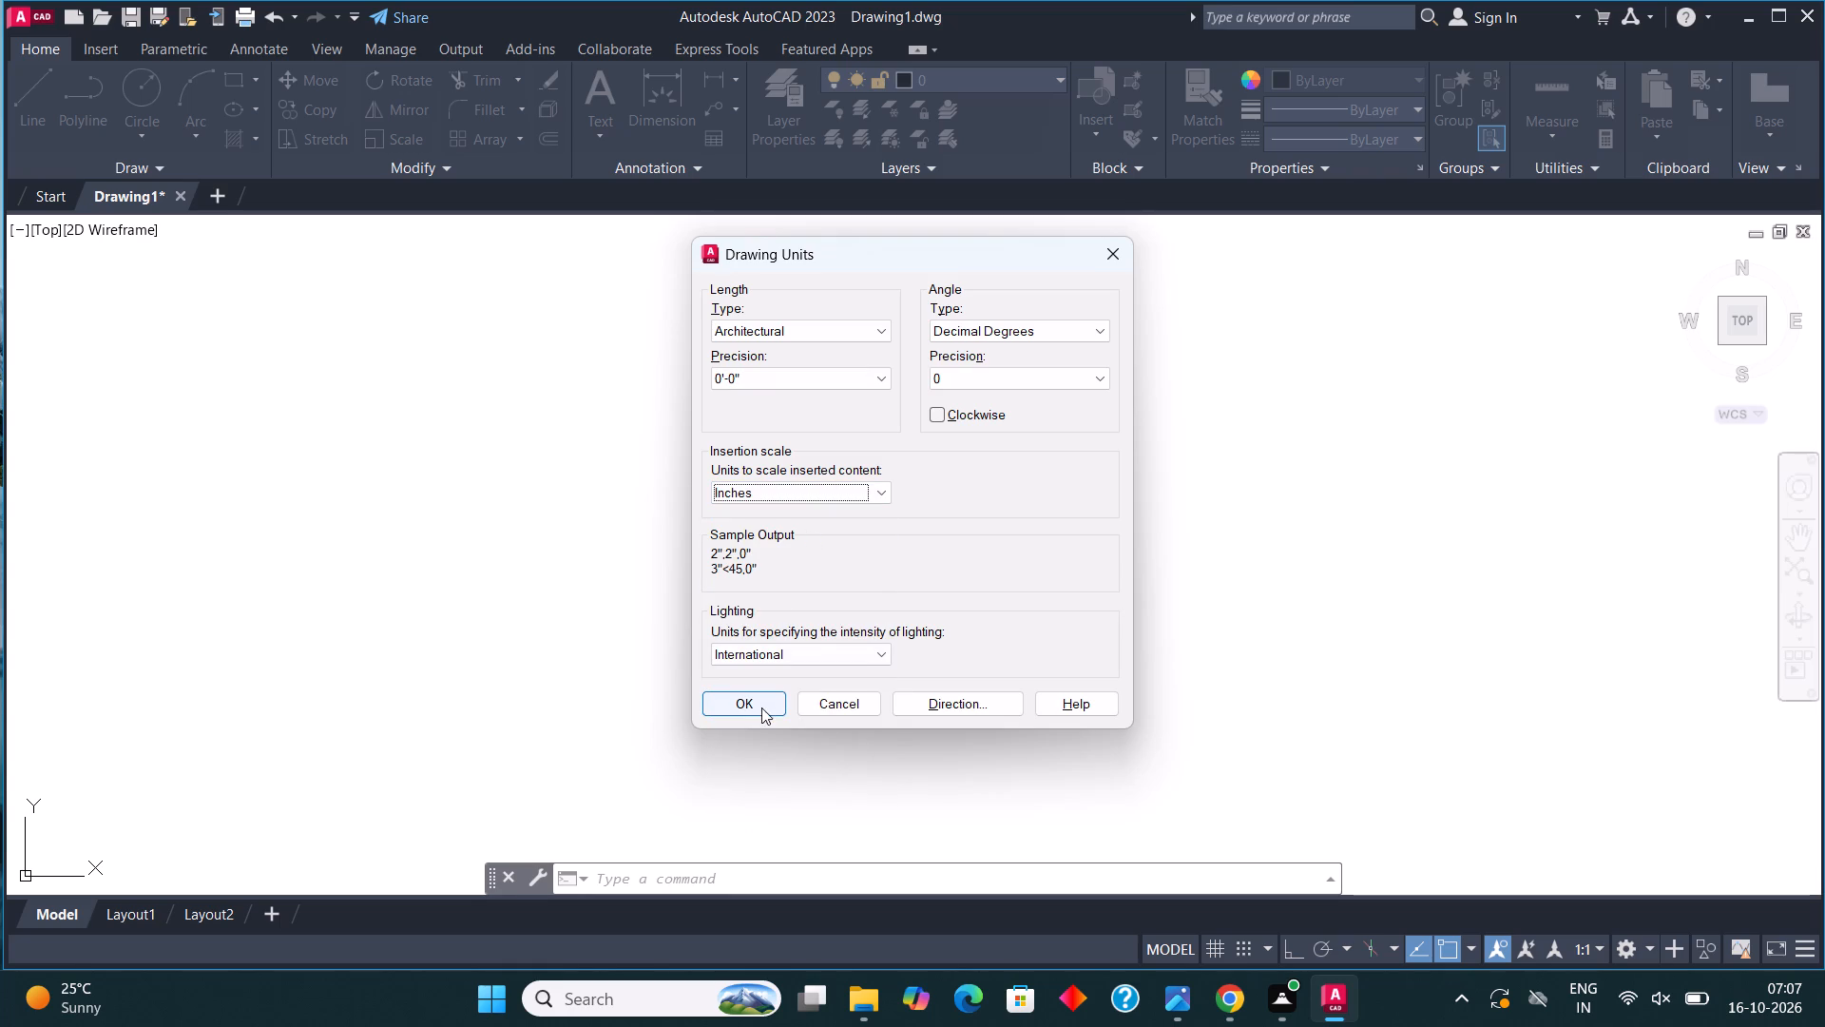
pyautogui.click(755, 699)
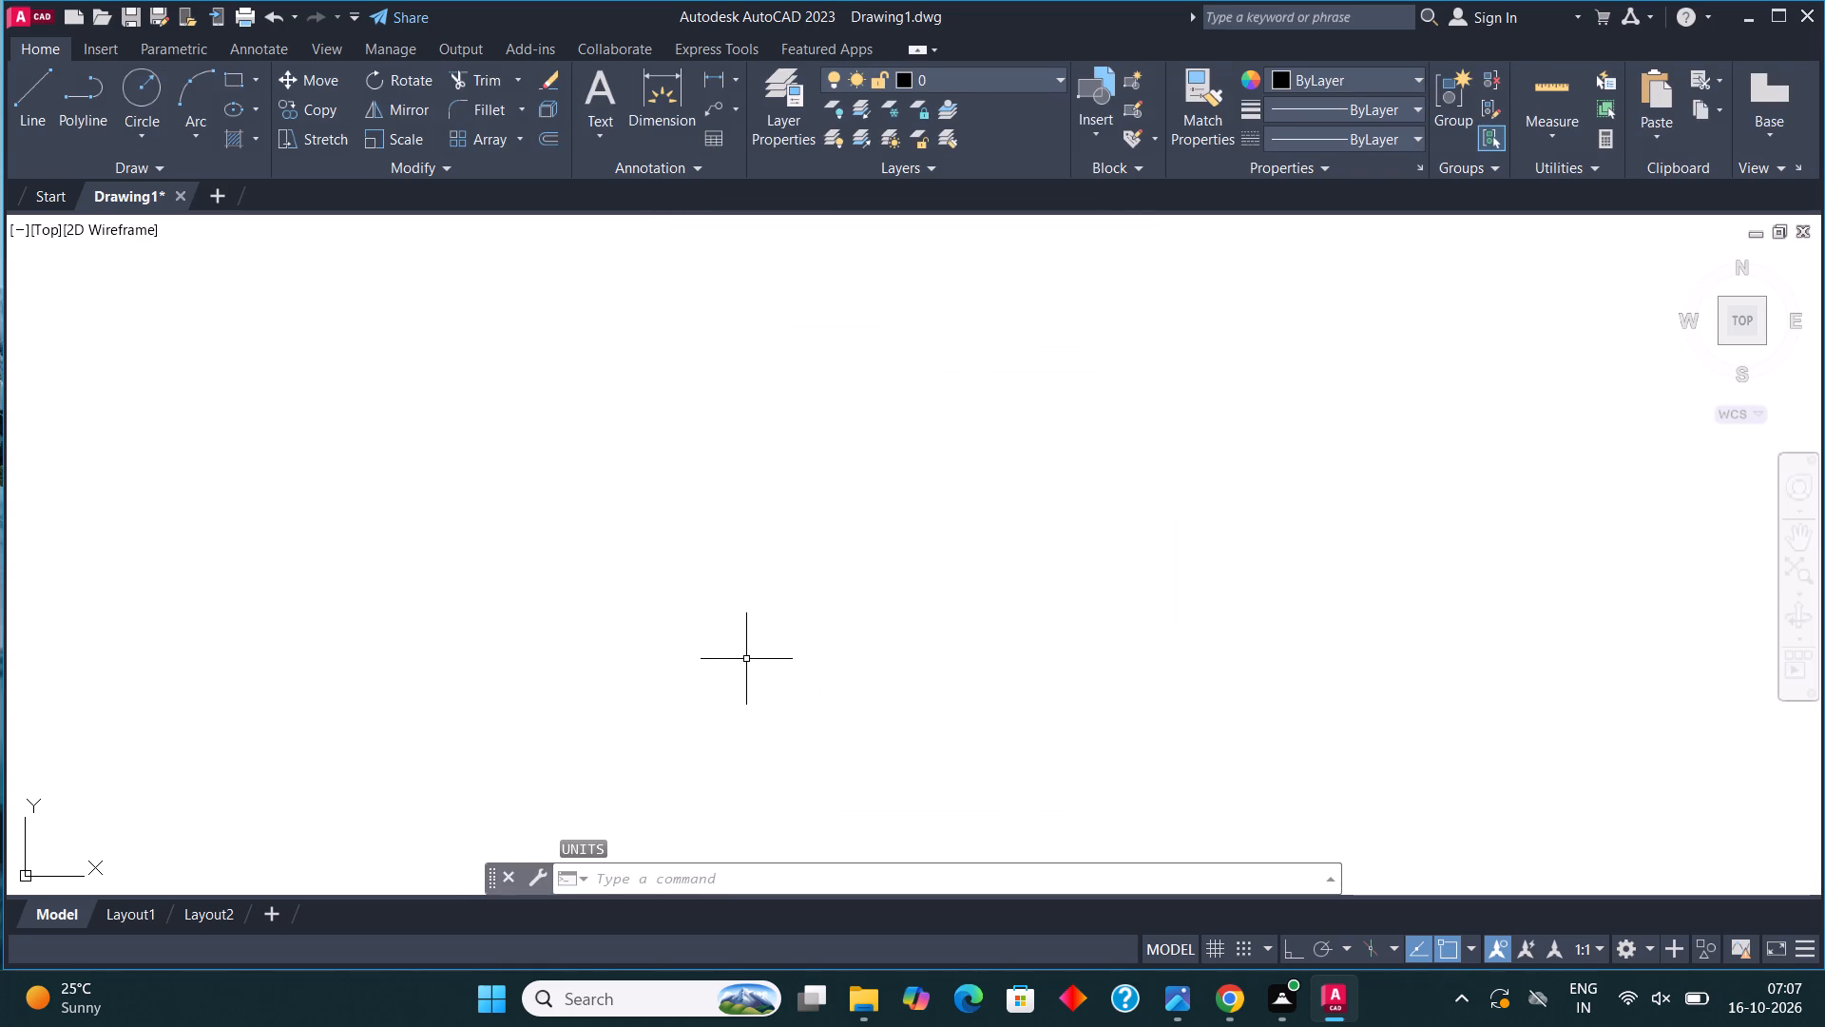
# Modify the ISO-25 dimension style's primary units to Architectural format with 0'-0" precision.
pyautogui.write('DIMS')
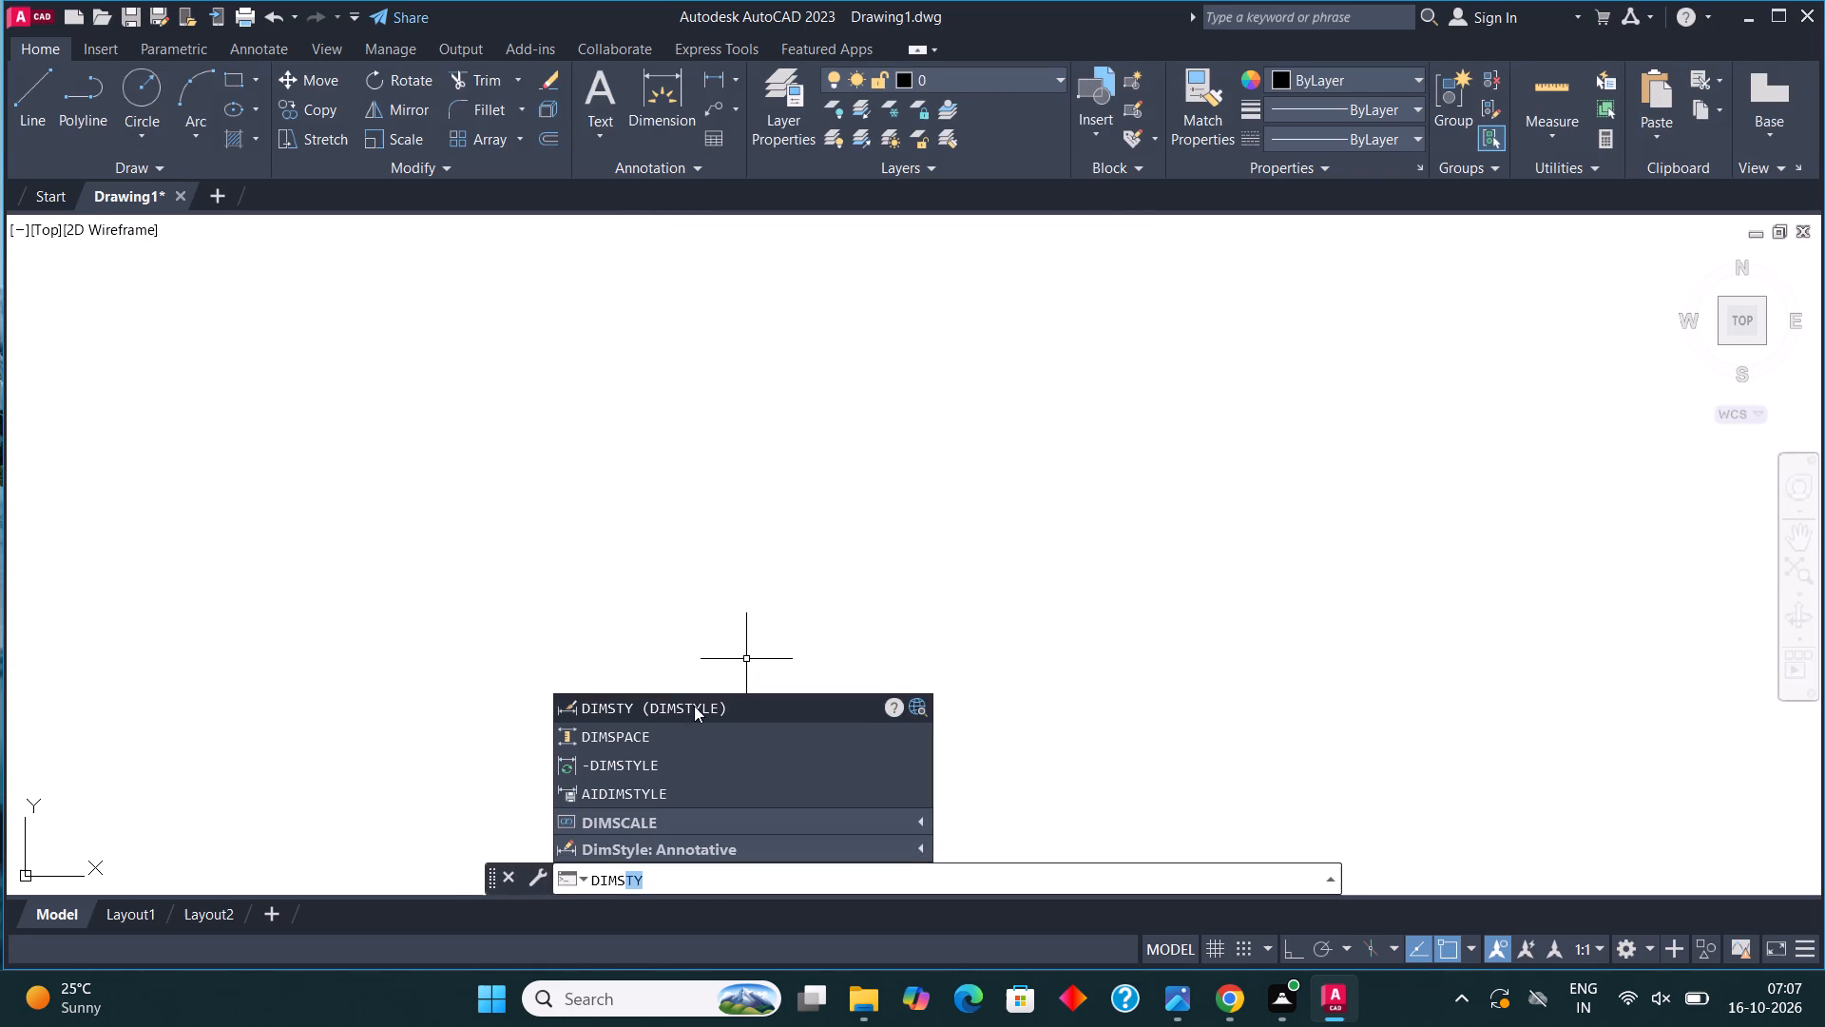
pyautogui.click(694, 706)
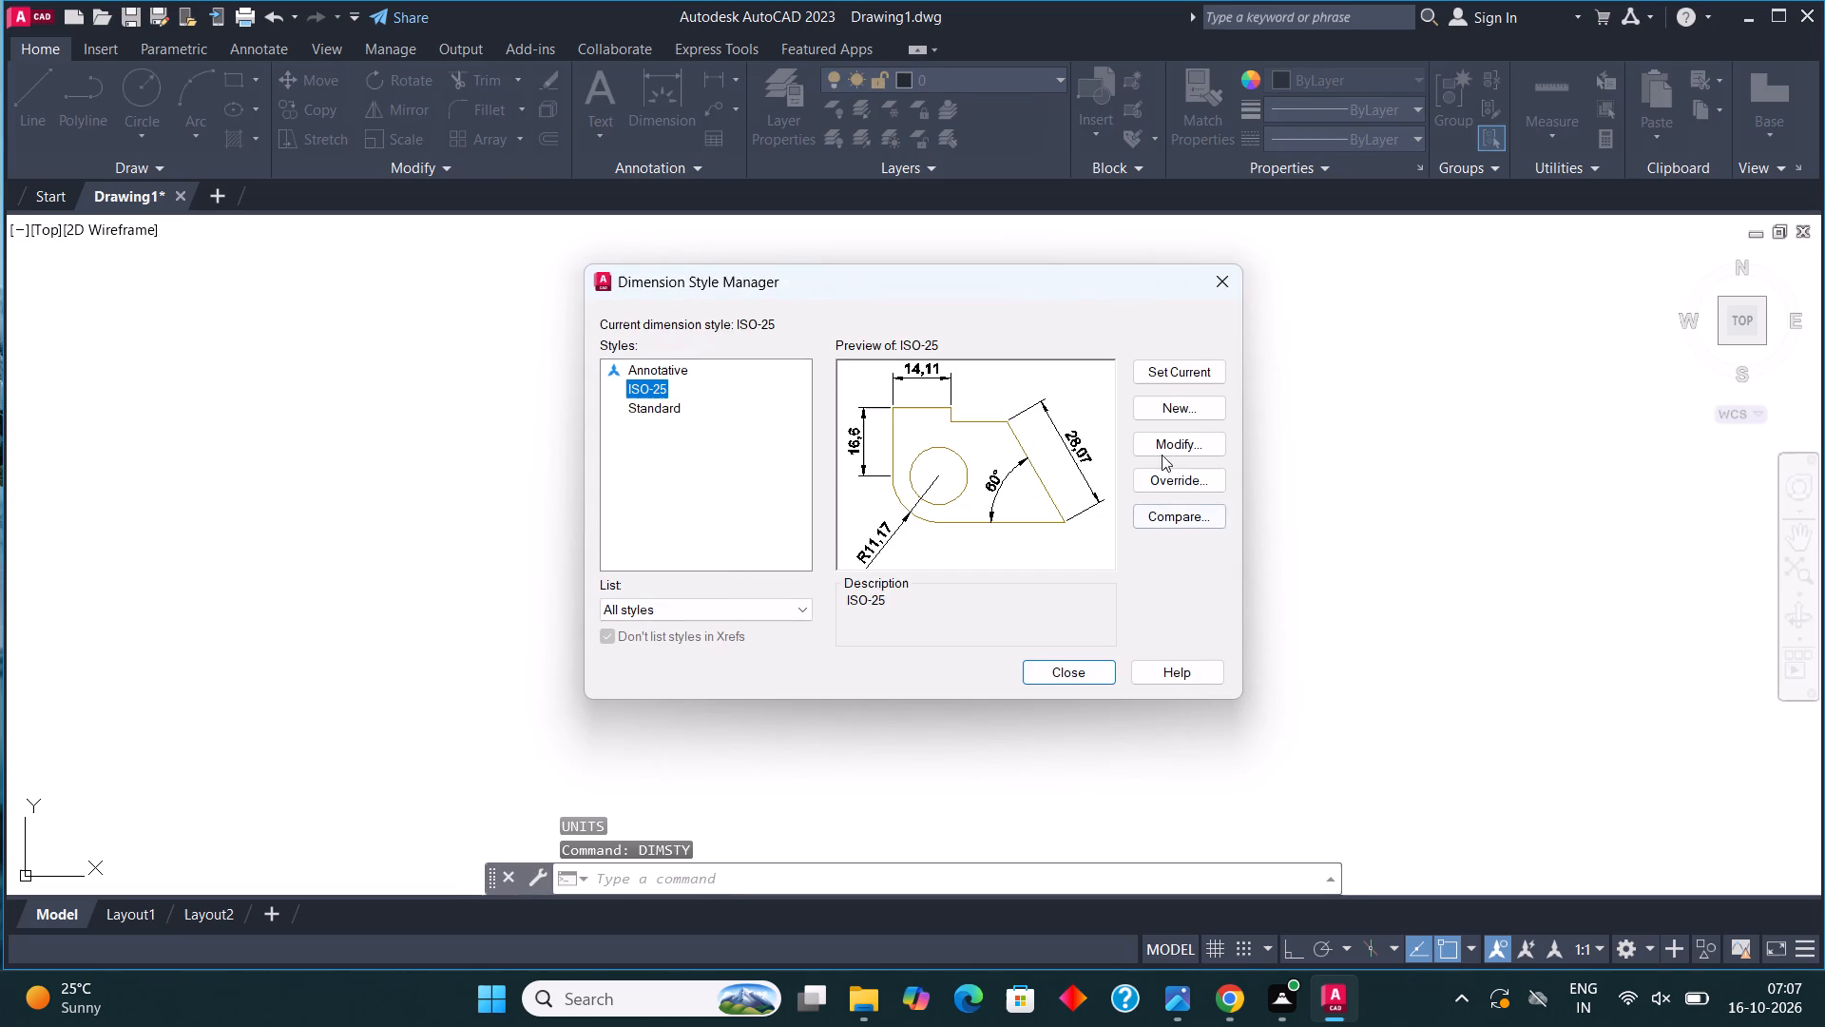
pyautogui.click(1162, 435)
pyautogui.click(867, 233)
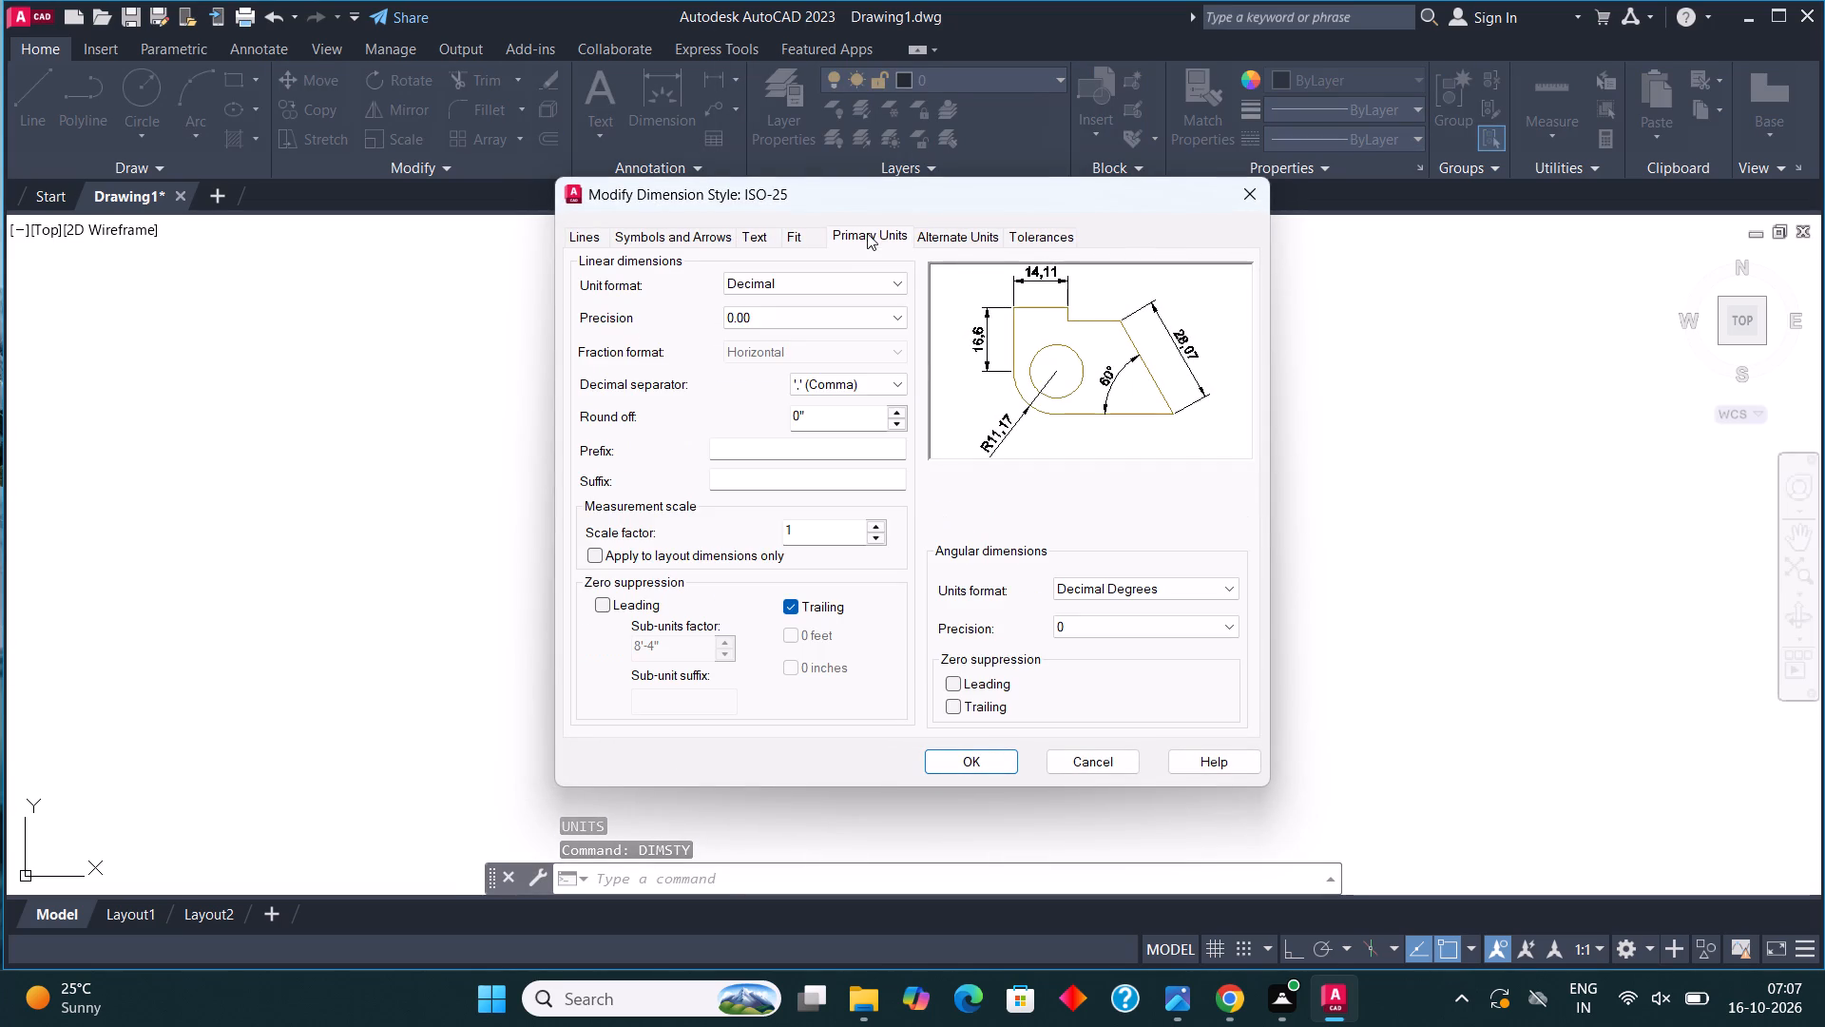
pyautogui.click(797, 286)
pyautogui.click(797, 347)
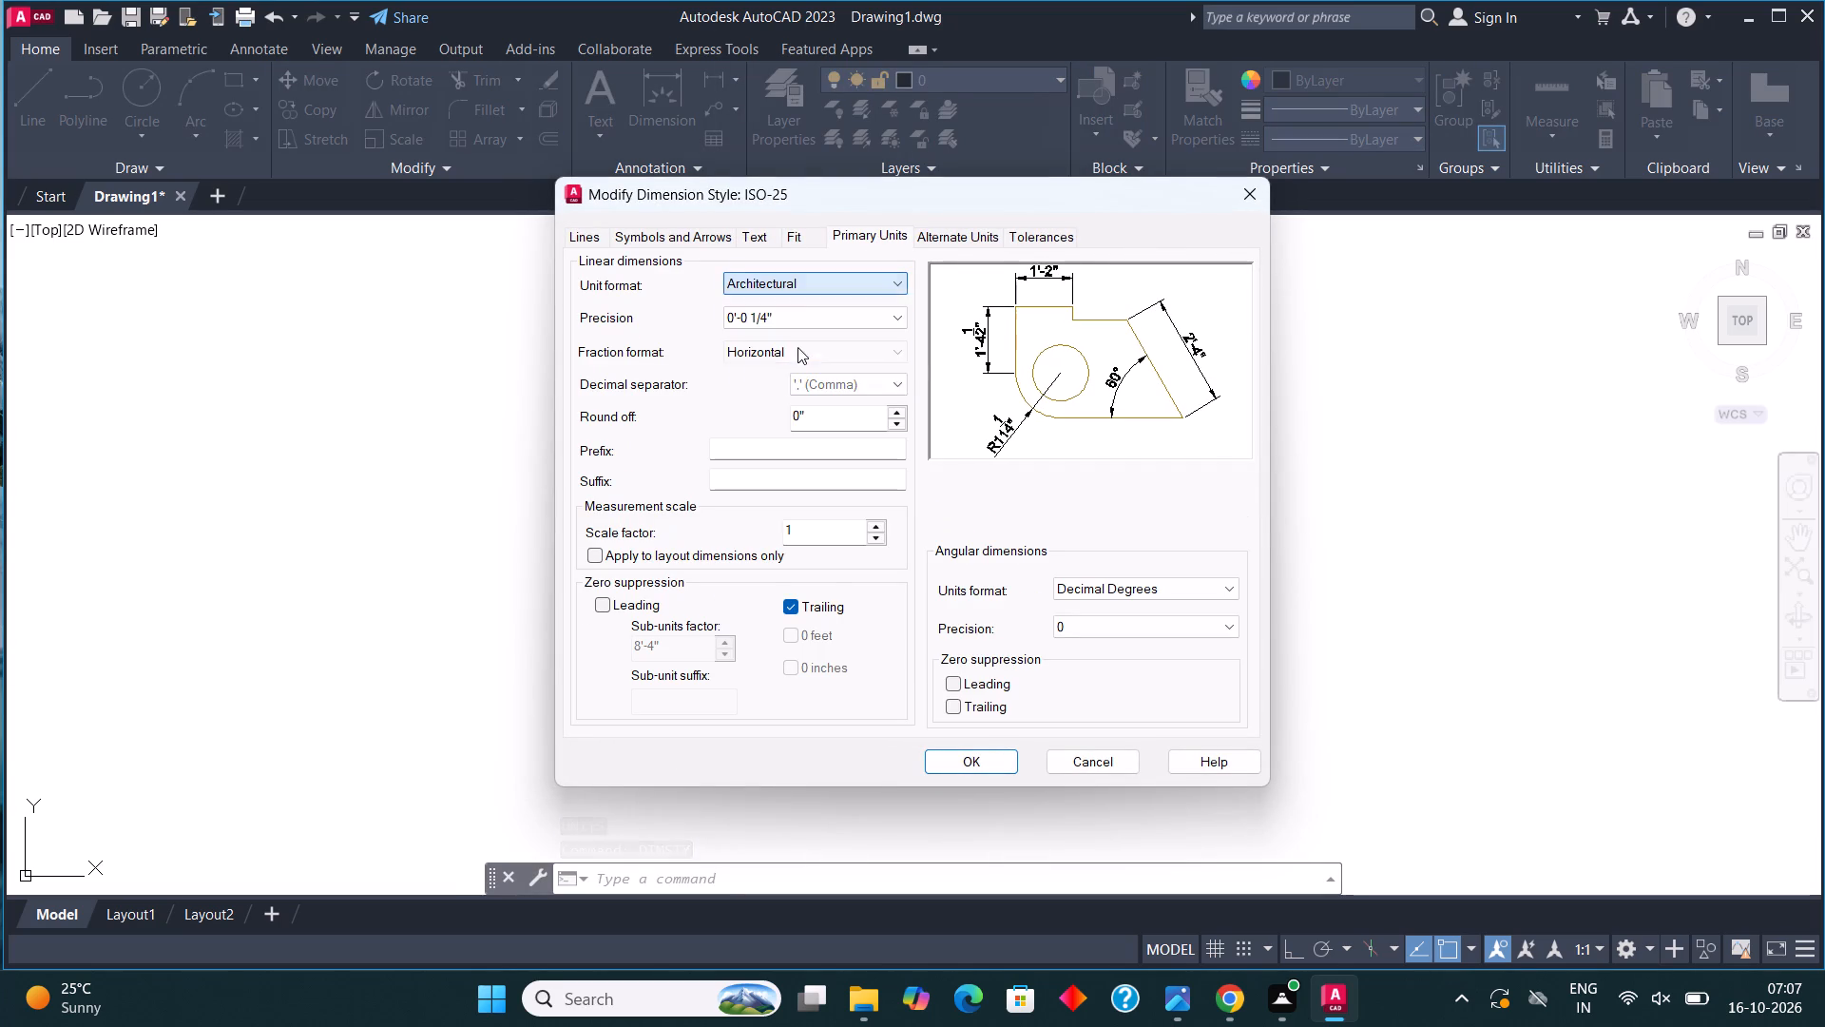
pyautogui.click(802, 310)
pyautogui.click(803, 335)
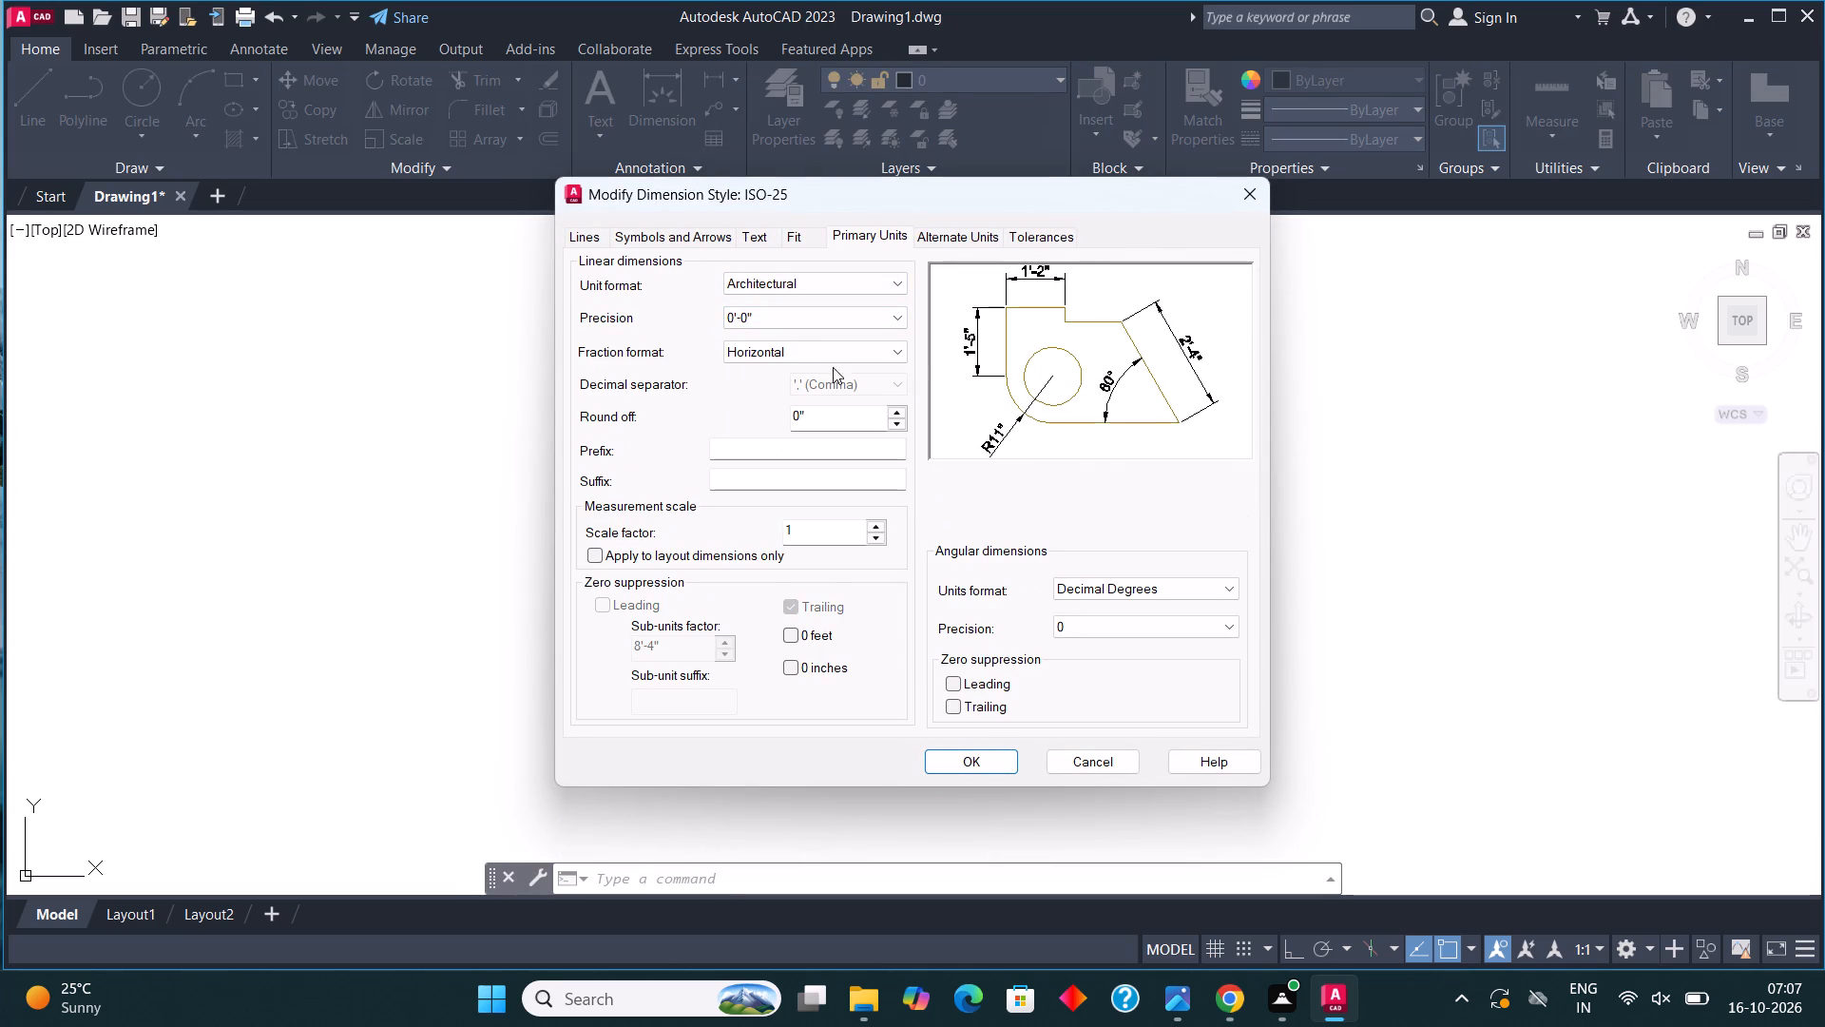
# Set the ISO-25 dimension style's text height to 5" and accept the style changes.
pyautogui.click(758, 232)
pyautogui.moveTo(881, 400); pyautogui.dragTo(771, 412)
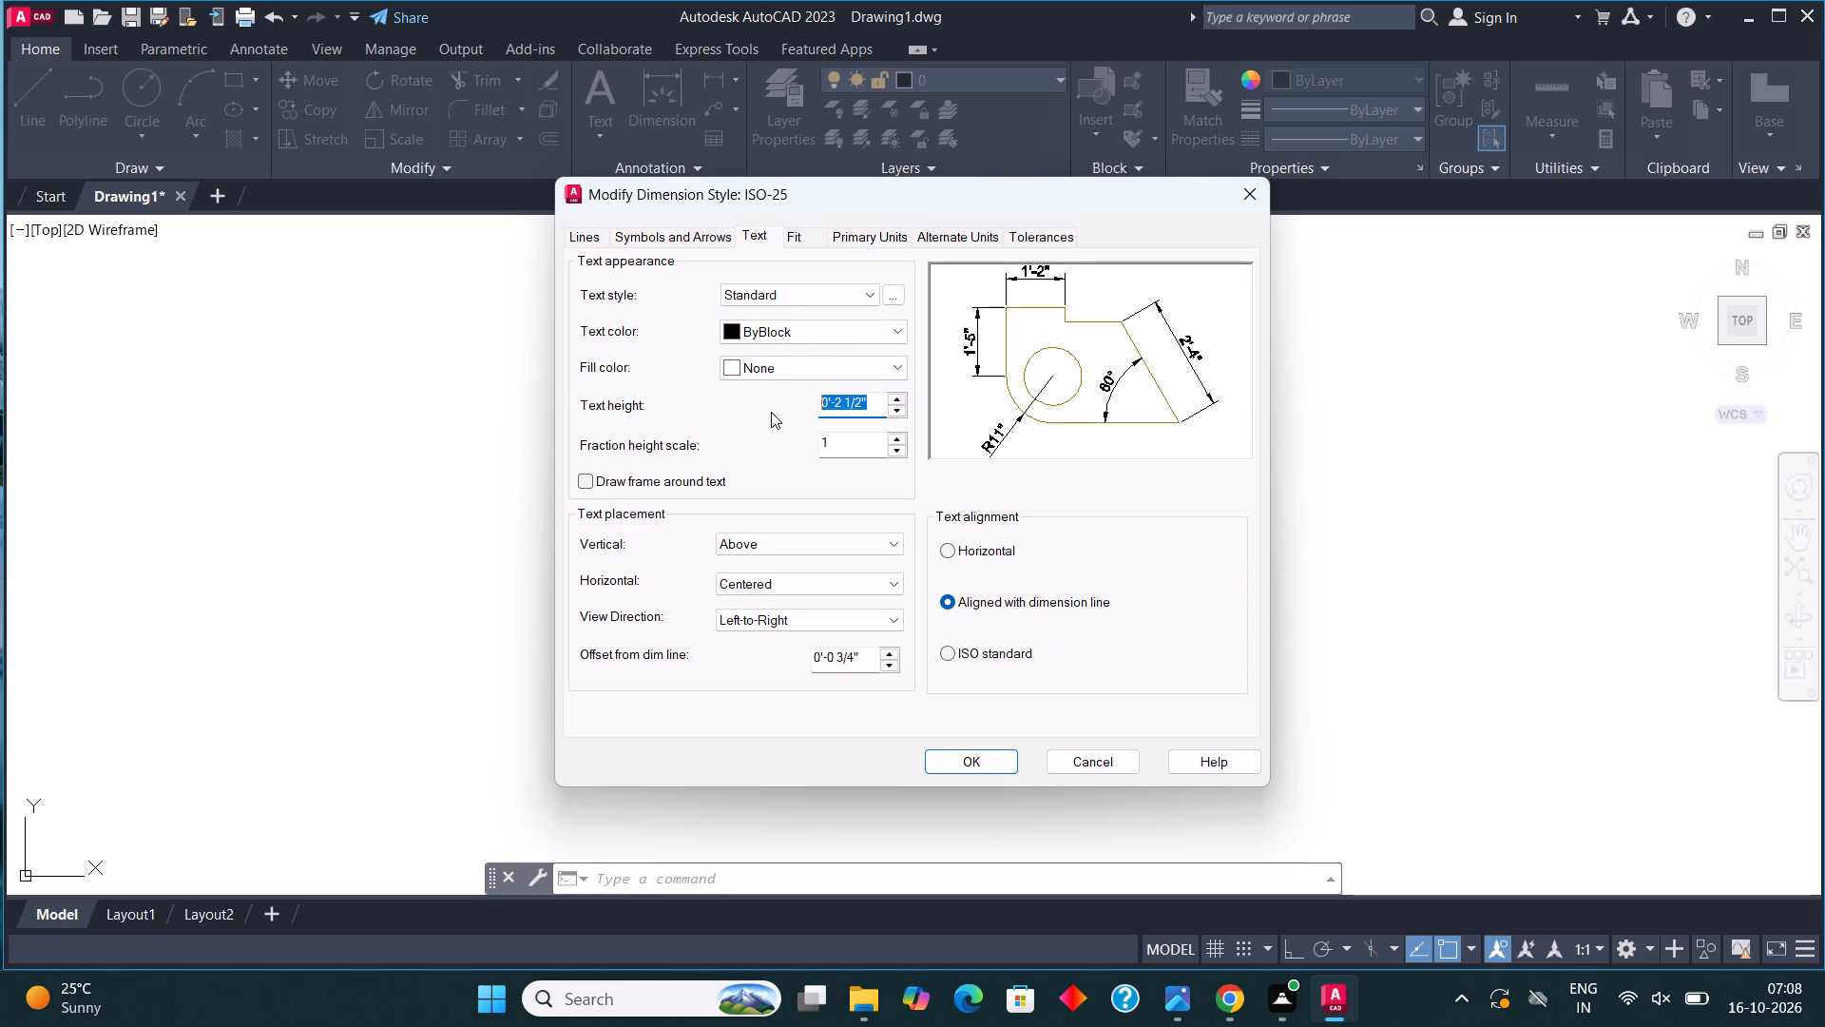
pyautogui.write('5"')
pyautogui.click(960, 757)
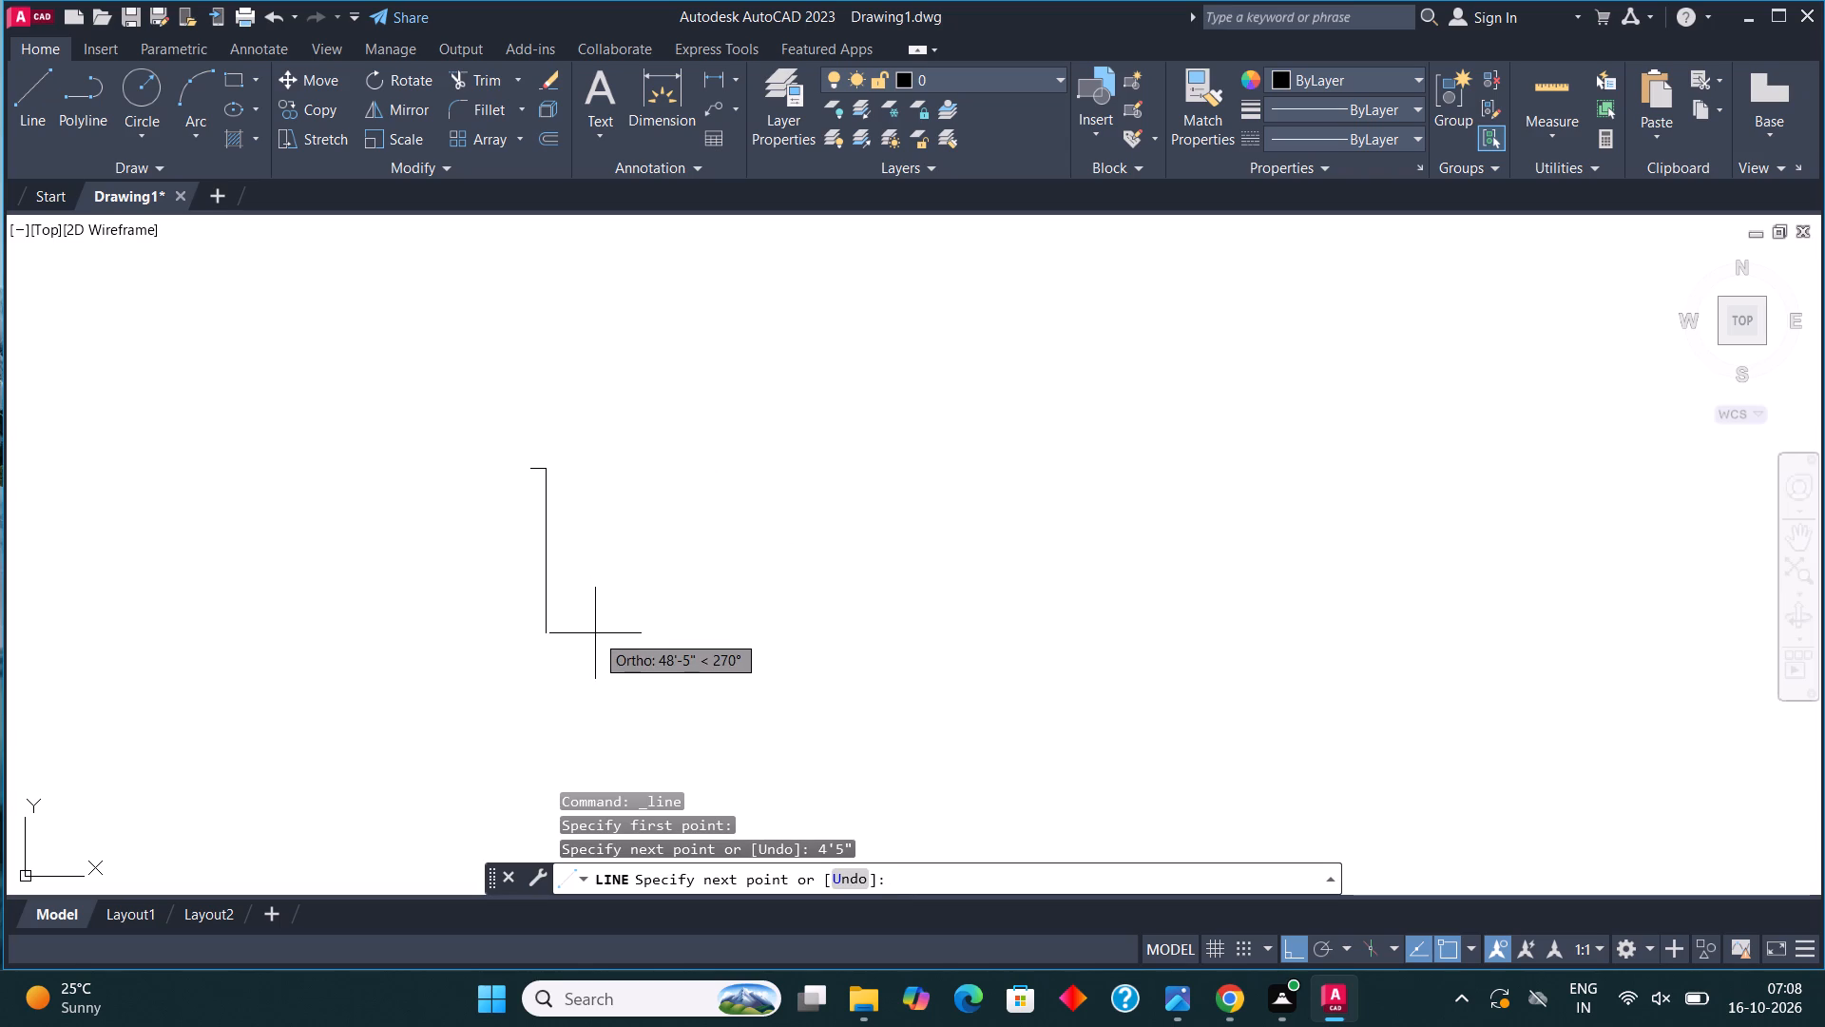
# Continue the line from the 4'5" top segment with a 6'2" segment downward and a 4'5" segment back to the left.
pyautogui.write("6'")
pyautogui.write('2"')
pyautogui.press('Return')
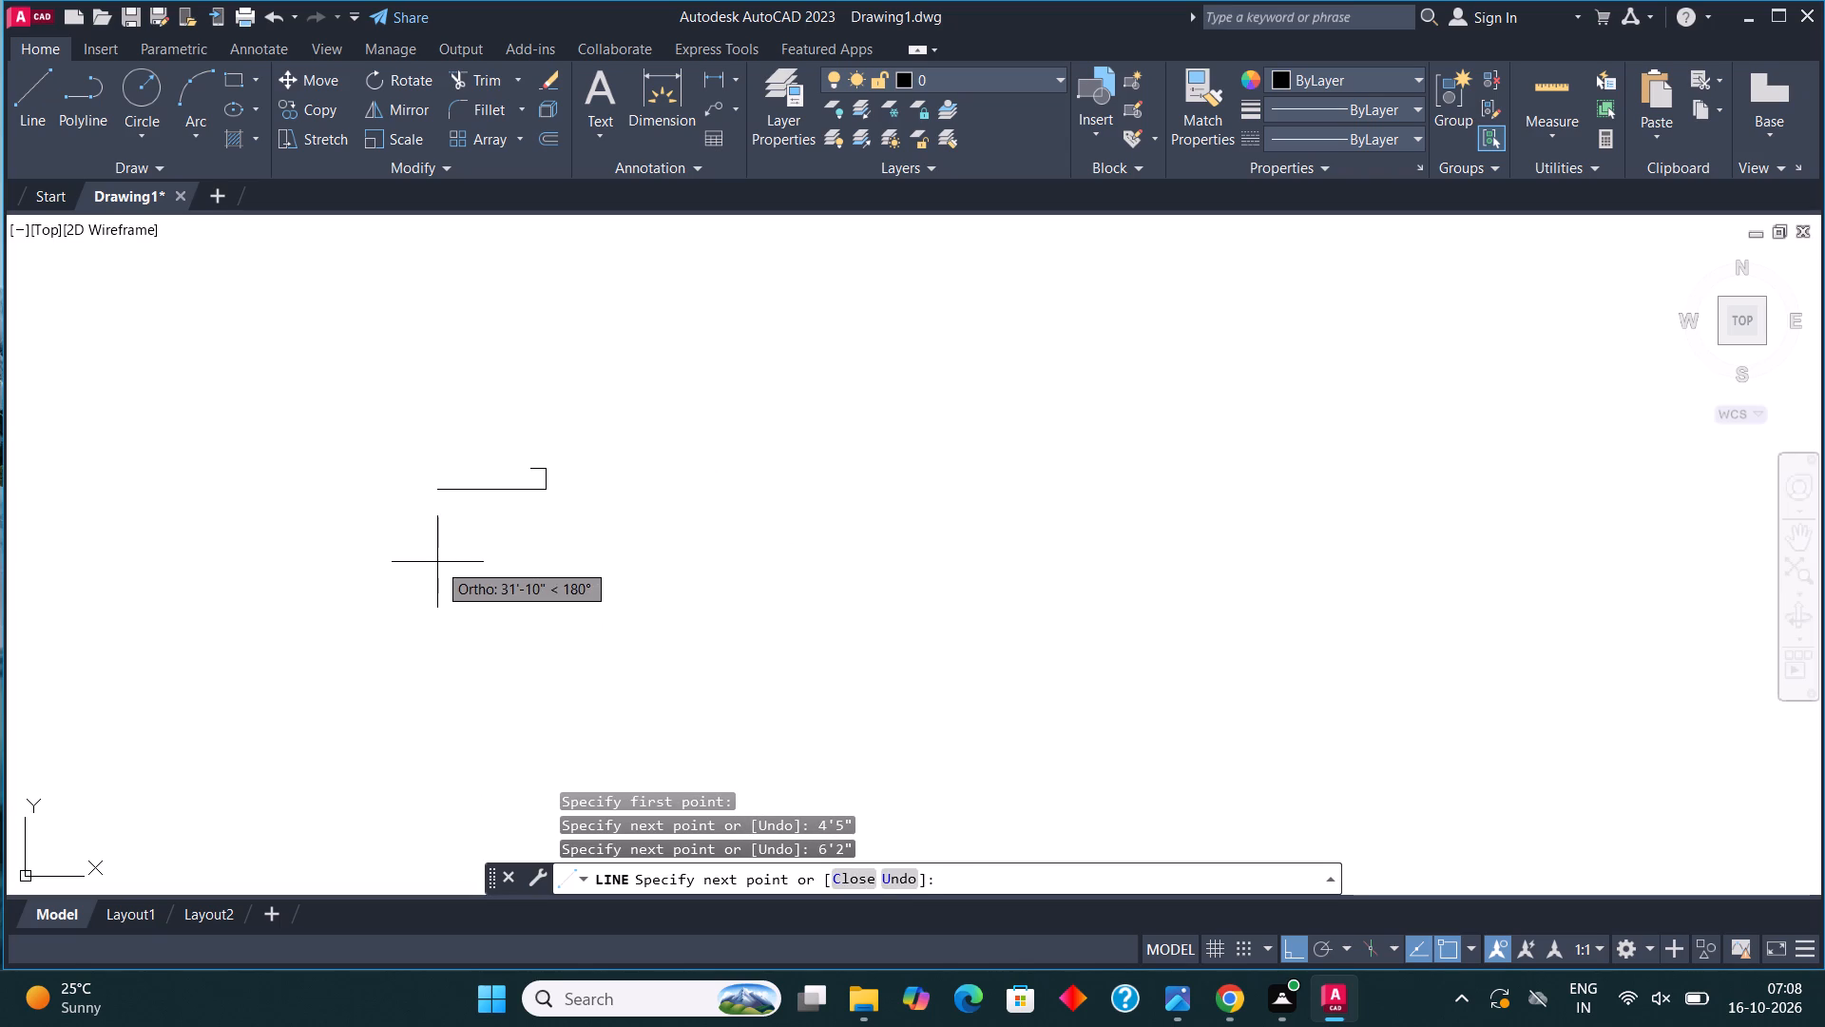
pyautogui.write("4'5")
pyautogui.press('Return')
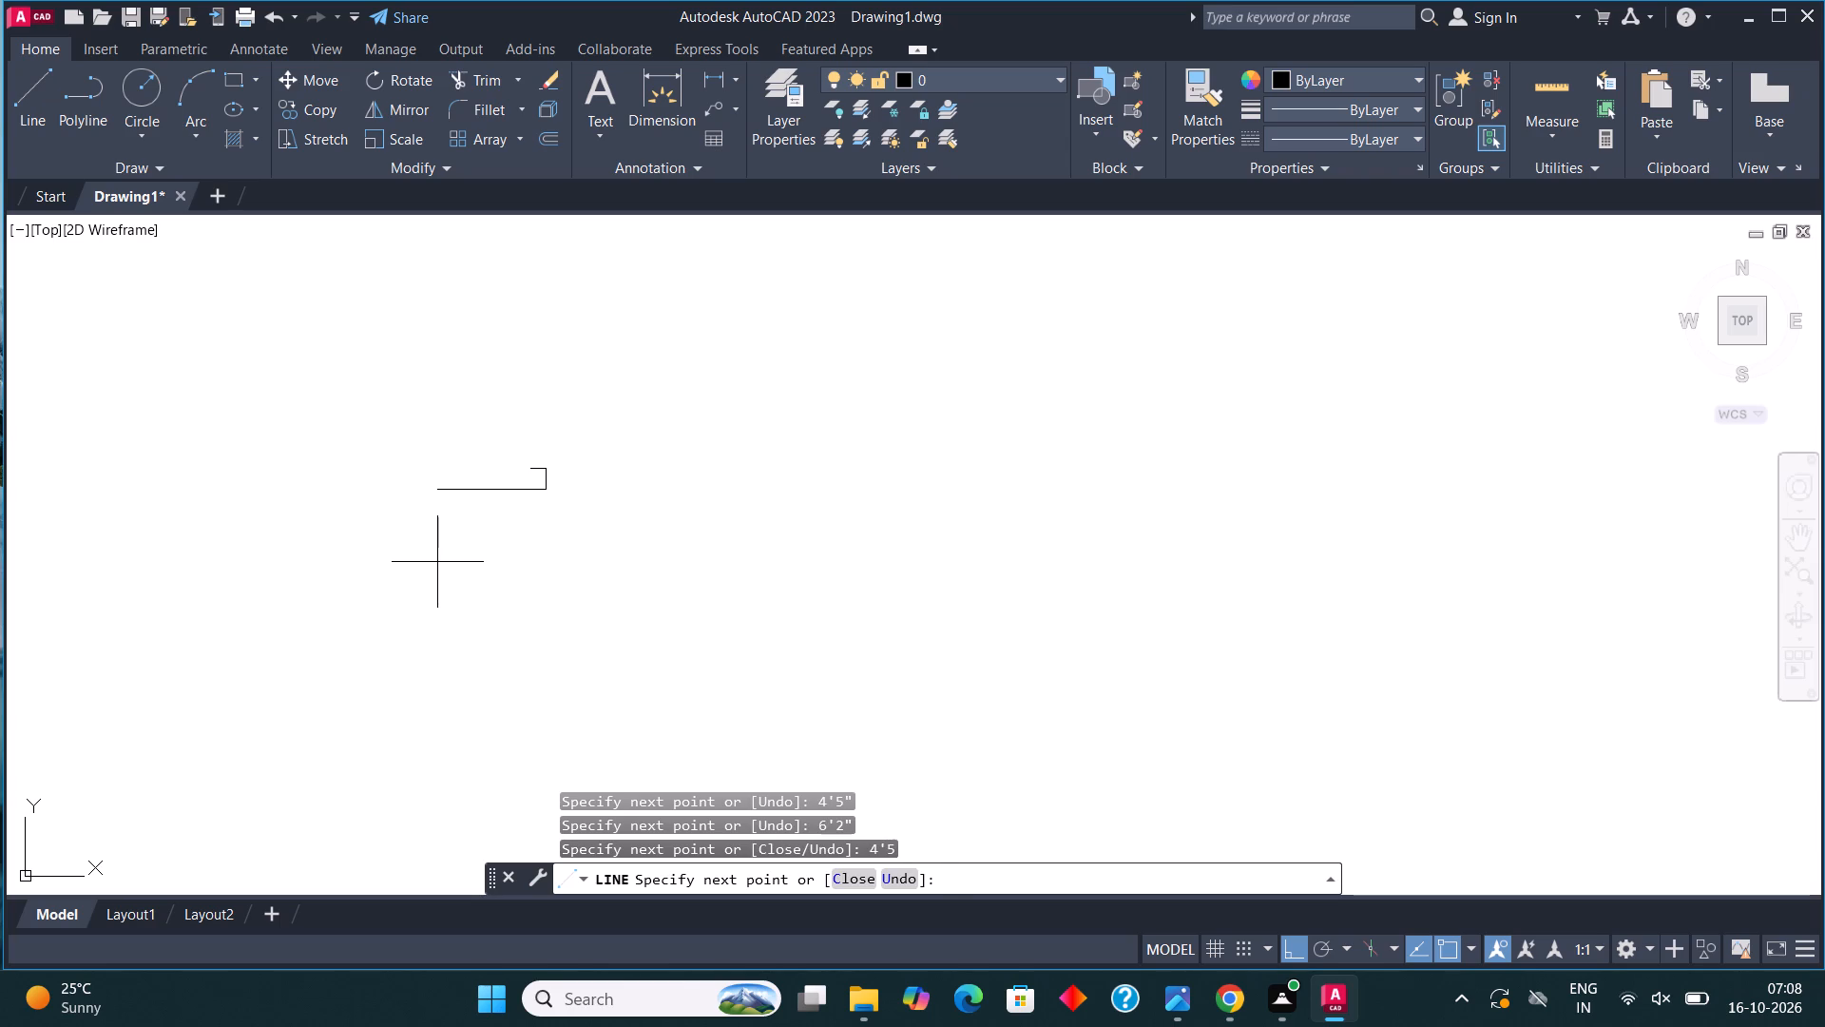
pyautogui.press('Return')
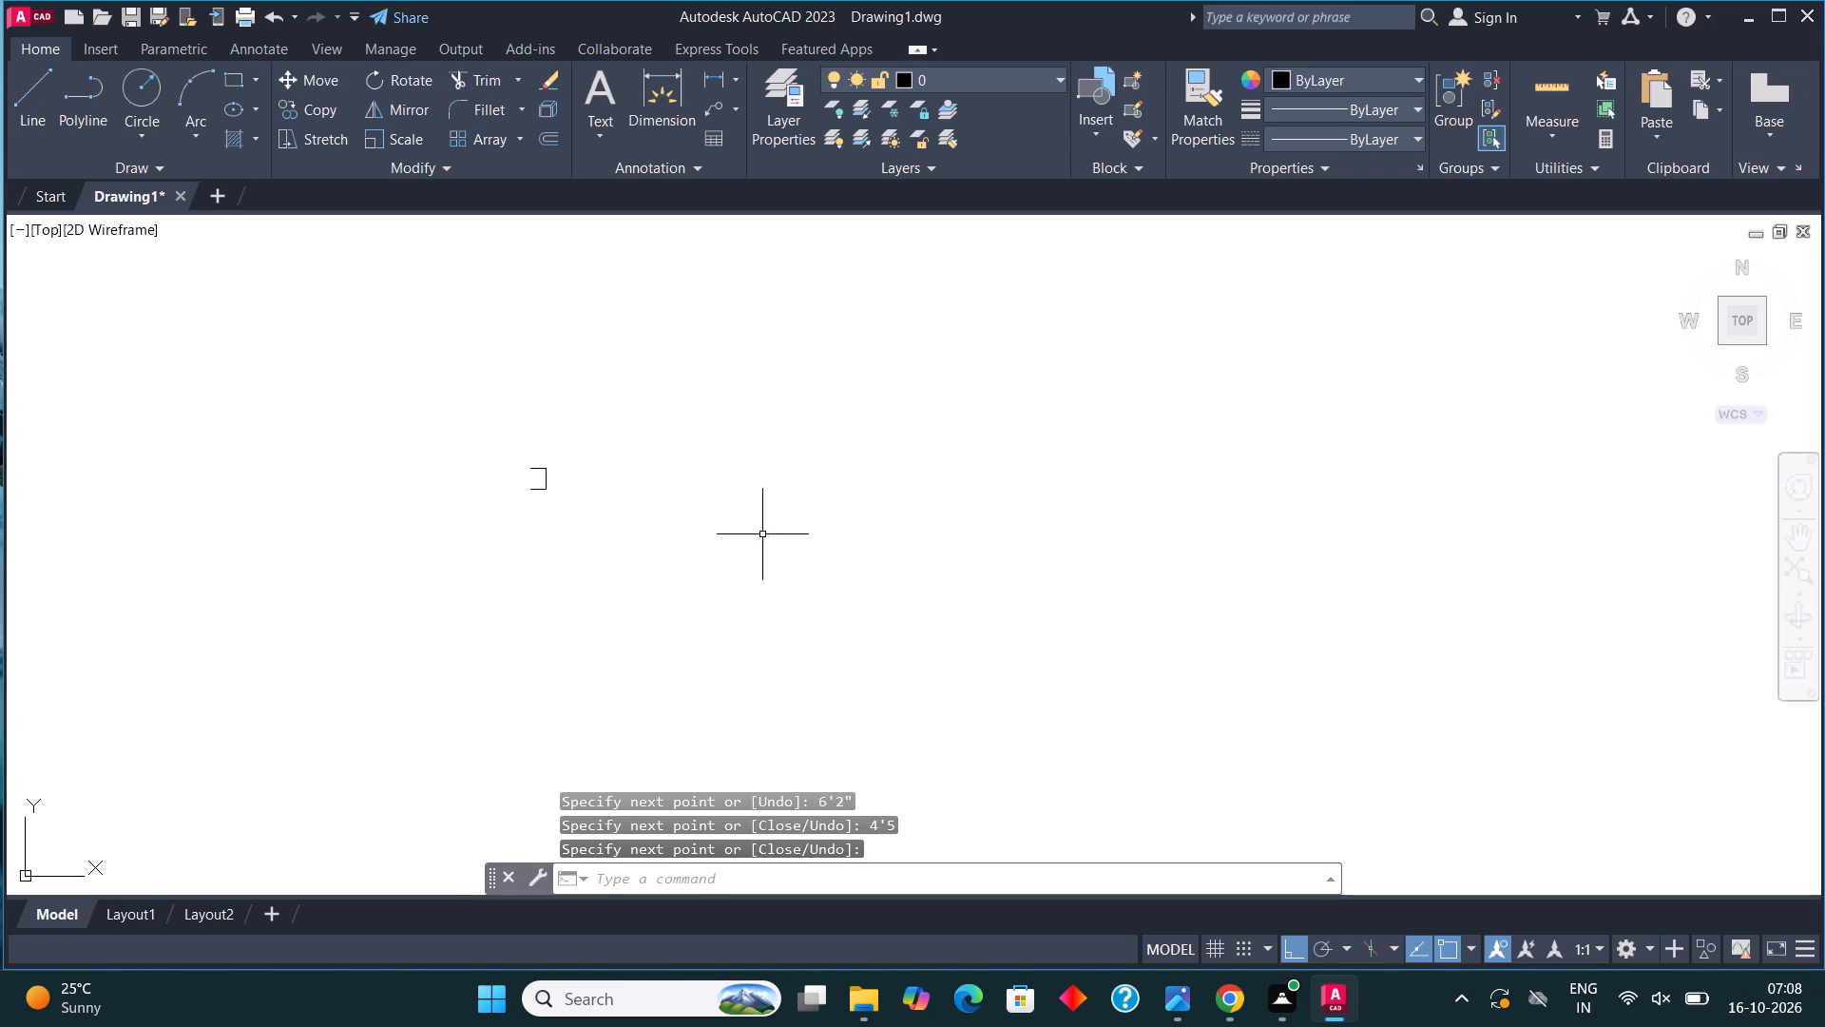
# Close the open left side of the outline with a vertical line joining the top and bottom segment ends.
pyautogui.moveTo(411, 465); pyautogui.dragTo(804, 636, button='middle')
pyautogui.scroll(4, 896, 641)
pyautogui.moveTo(1073, 662); pyautogui.dragTo(789, 516, button='middle')
pyautogui.scroll(2, 789, 516)
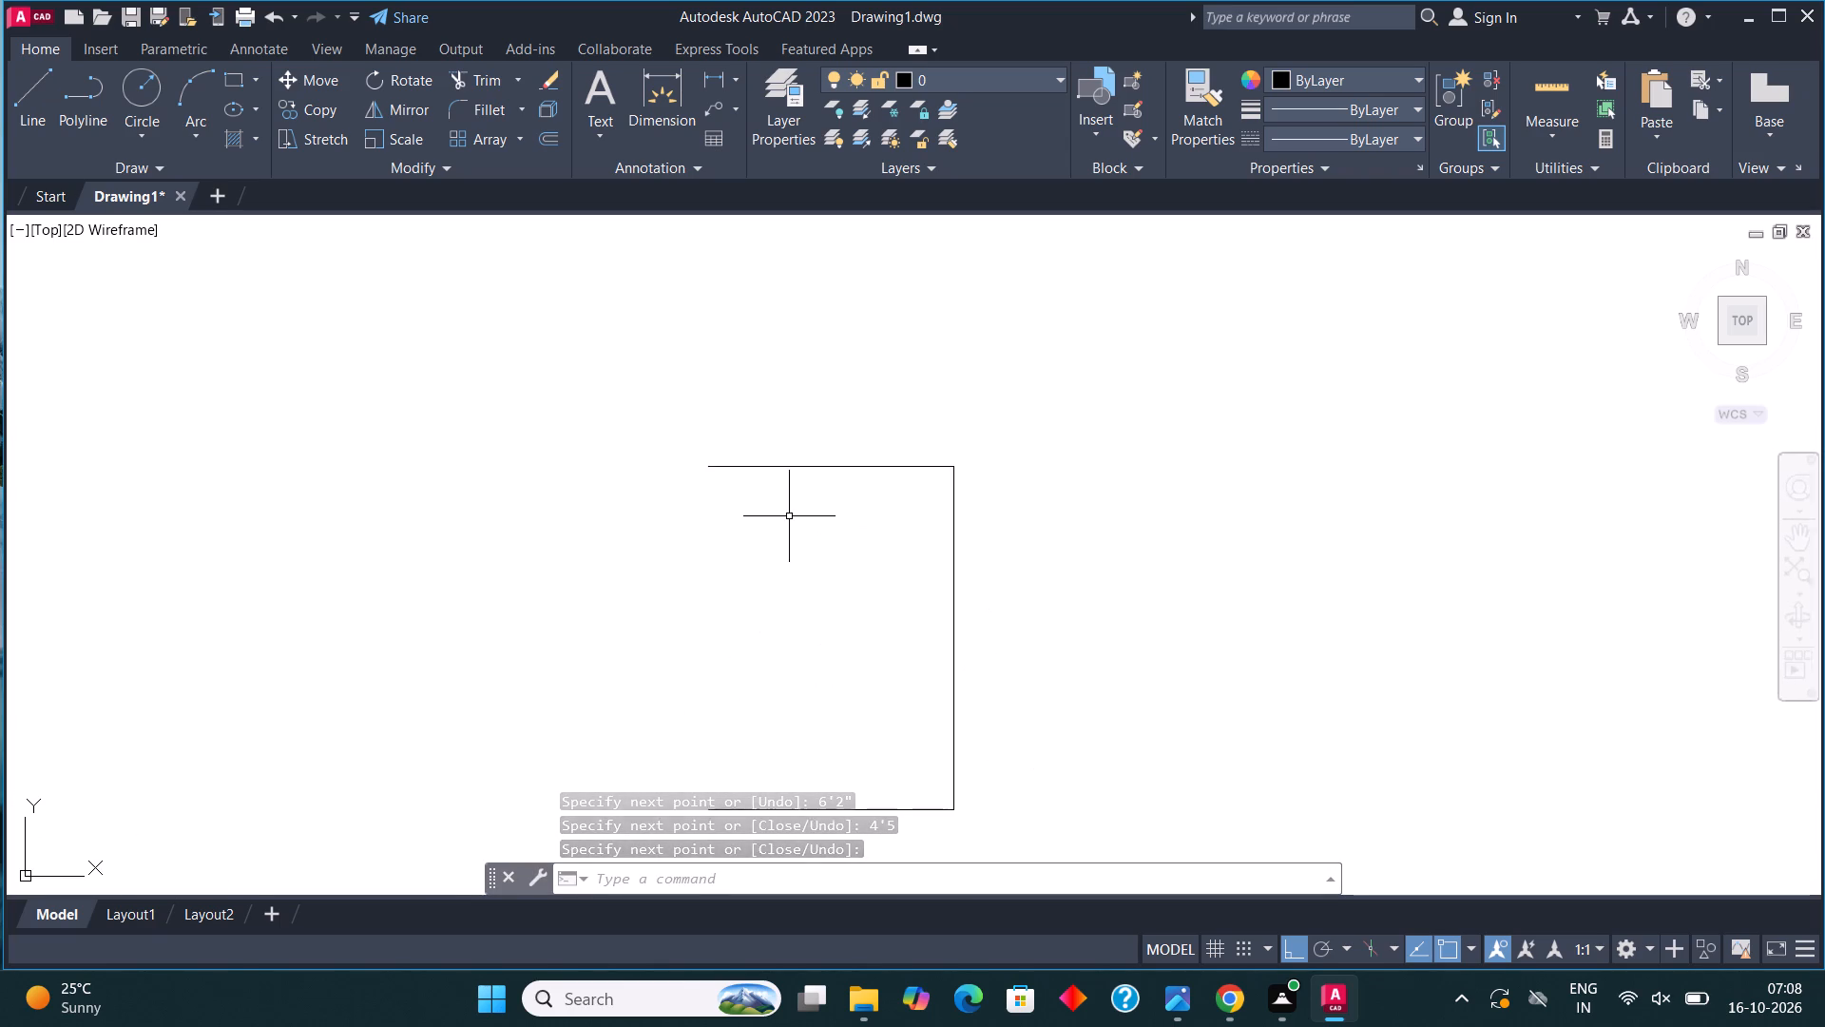
pyautogui.scroll(1, 789, 516)
pyautogui.moveTo(789, 516); pyautogui.dragTo(744, 216, button='middle')
pyautogui.scroll(-2, 725, 432)
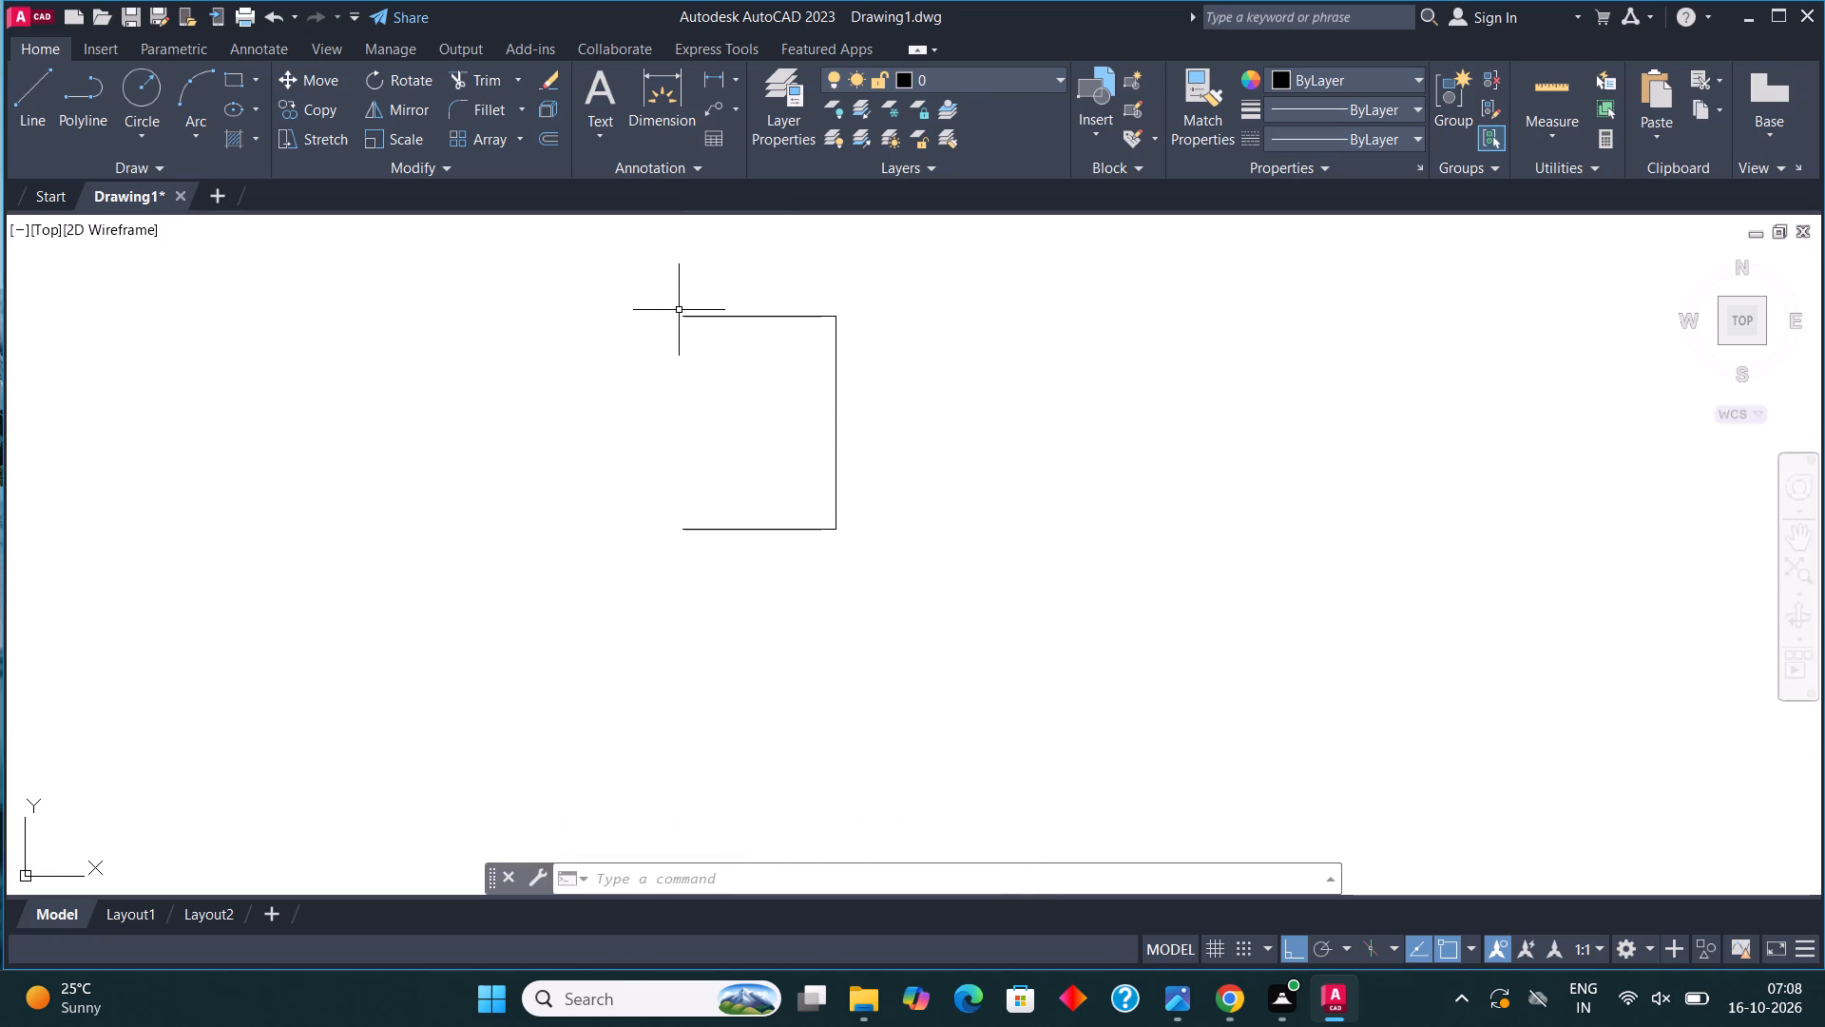
pyautogui.moveTo(679, 307); pyautogui.dragTo(605, 401, button='middle')
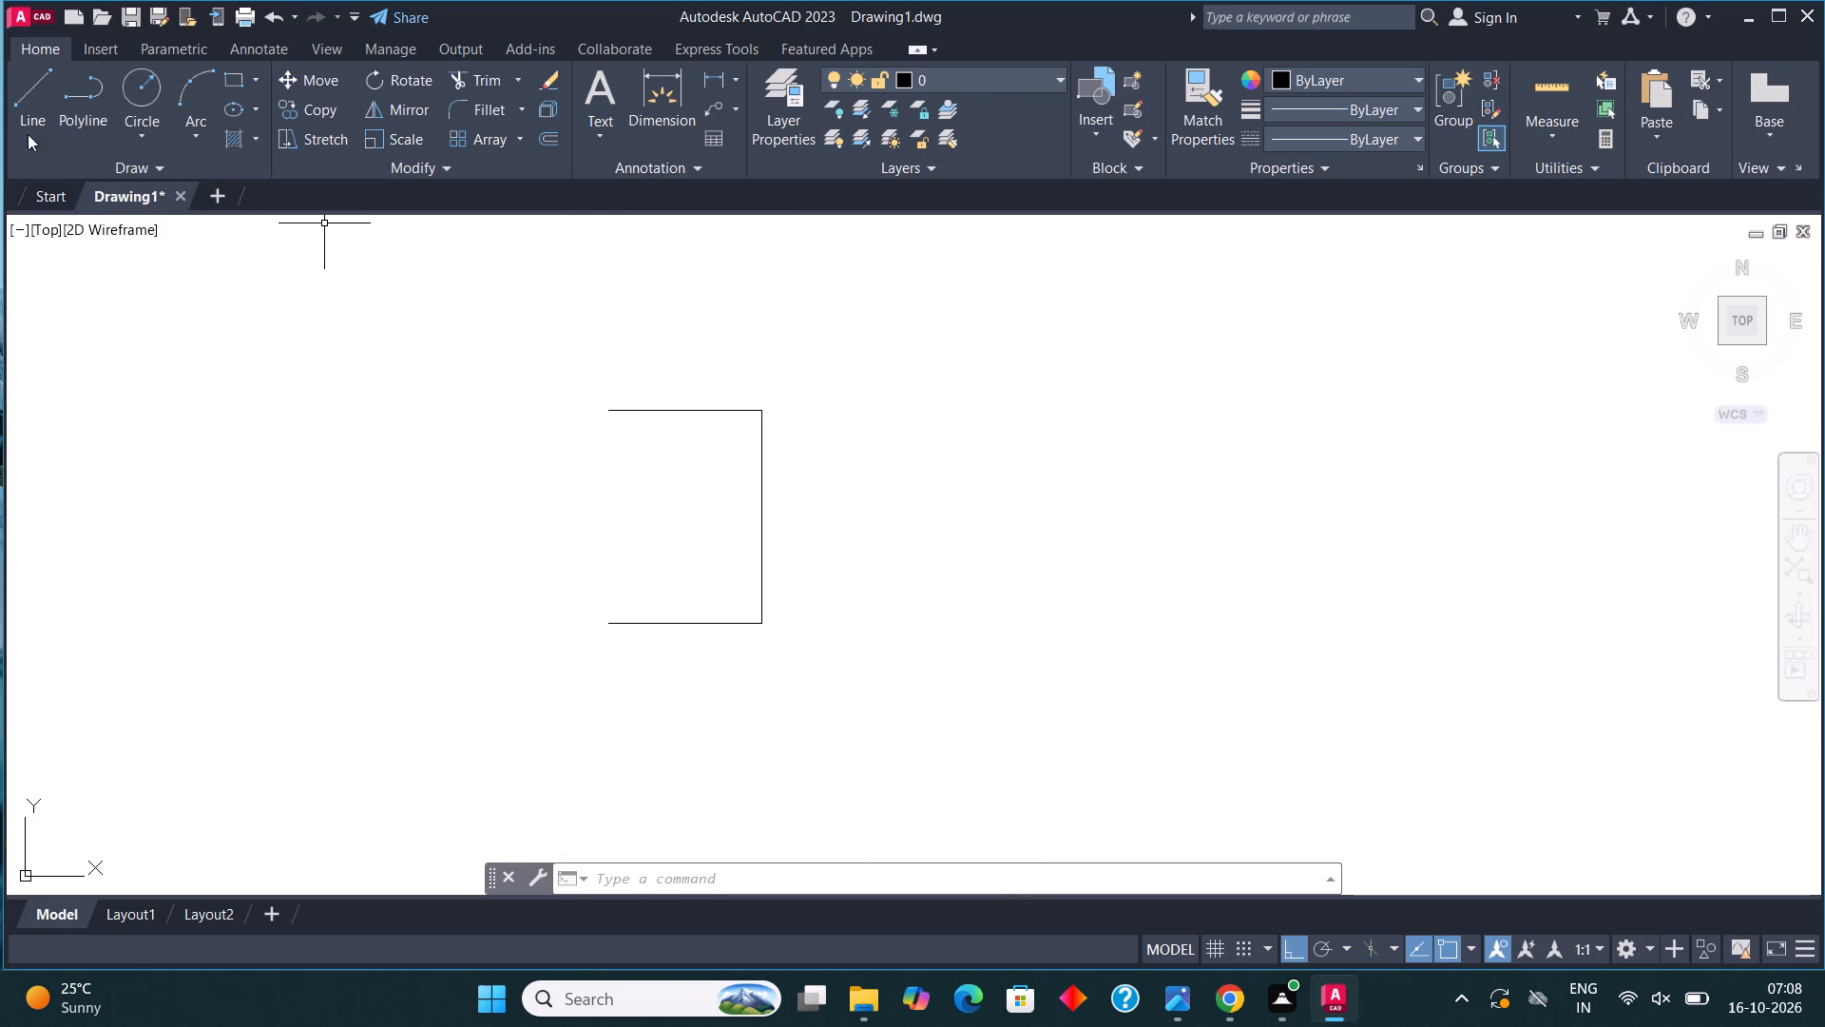
pyautogui.click(33, 102)
pyautogui.click(613, 410)
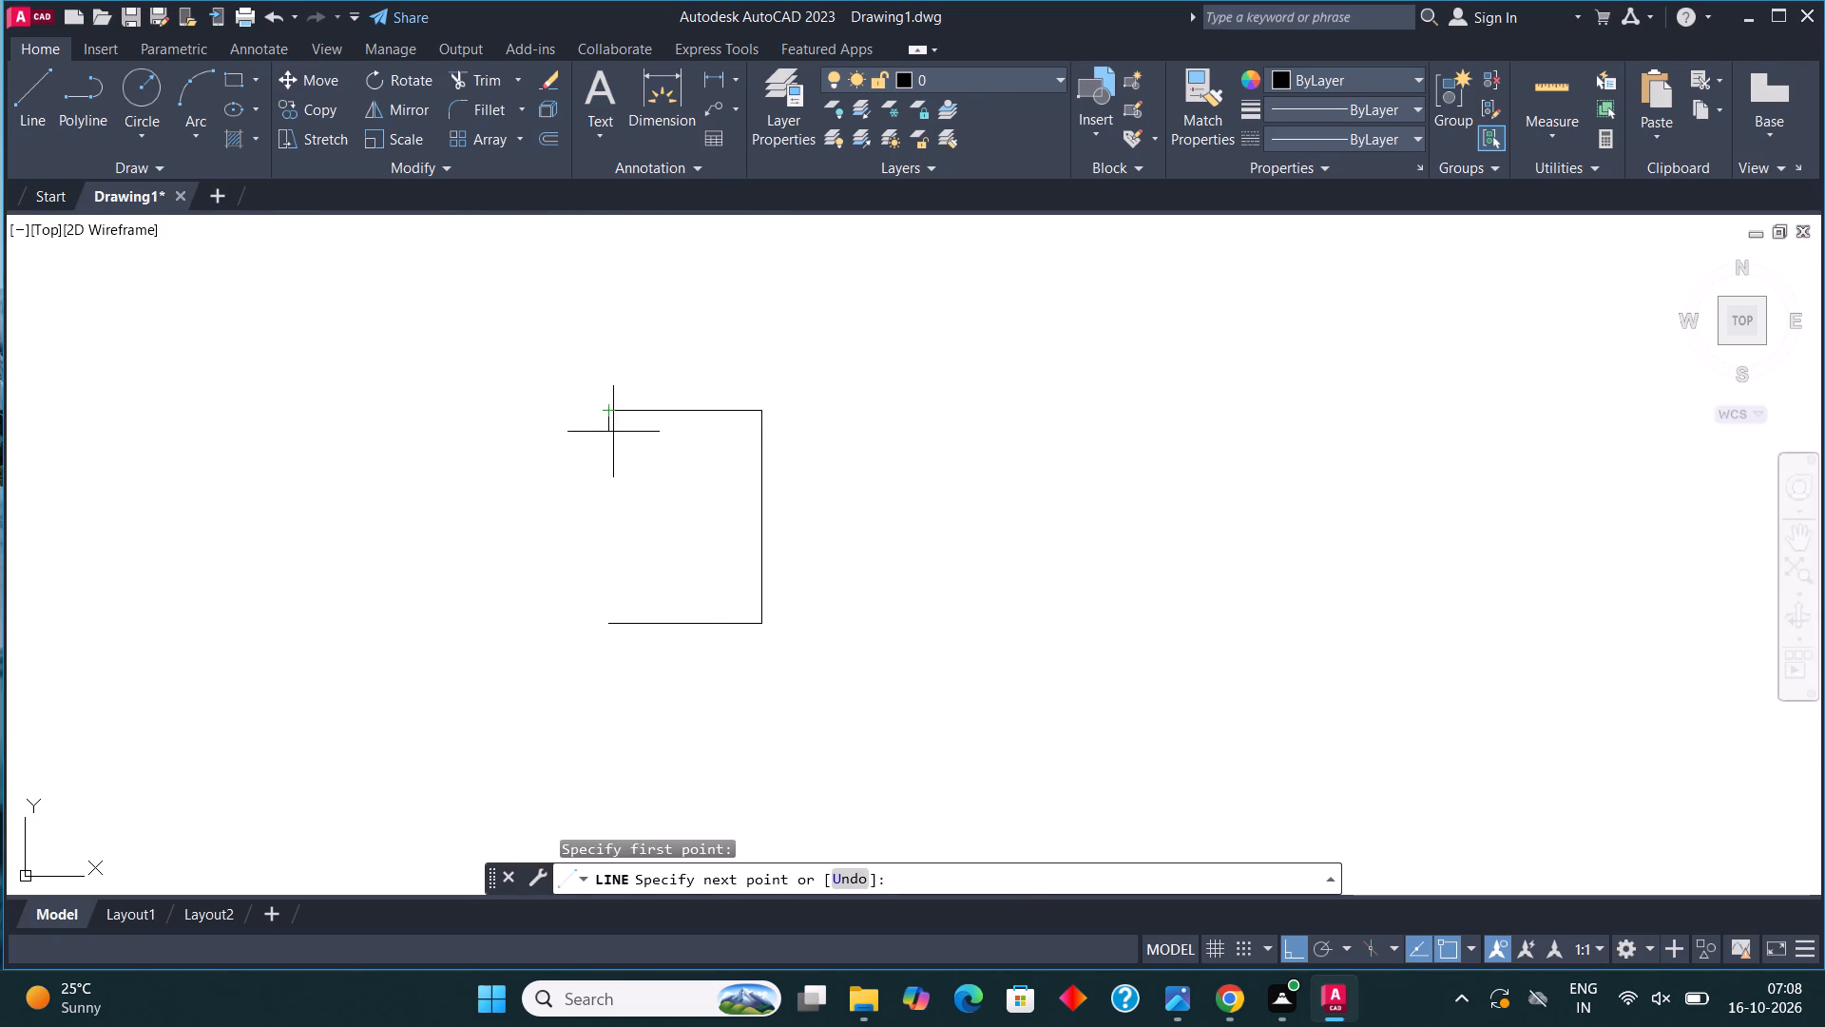
pyautogui.click(613, 618)
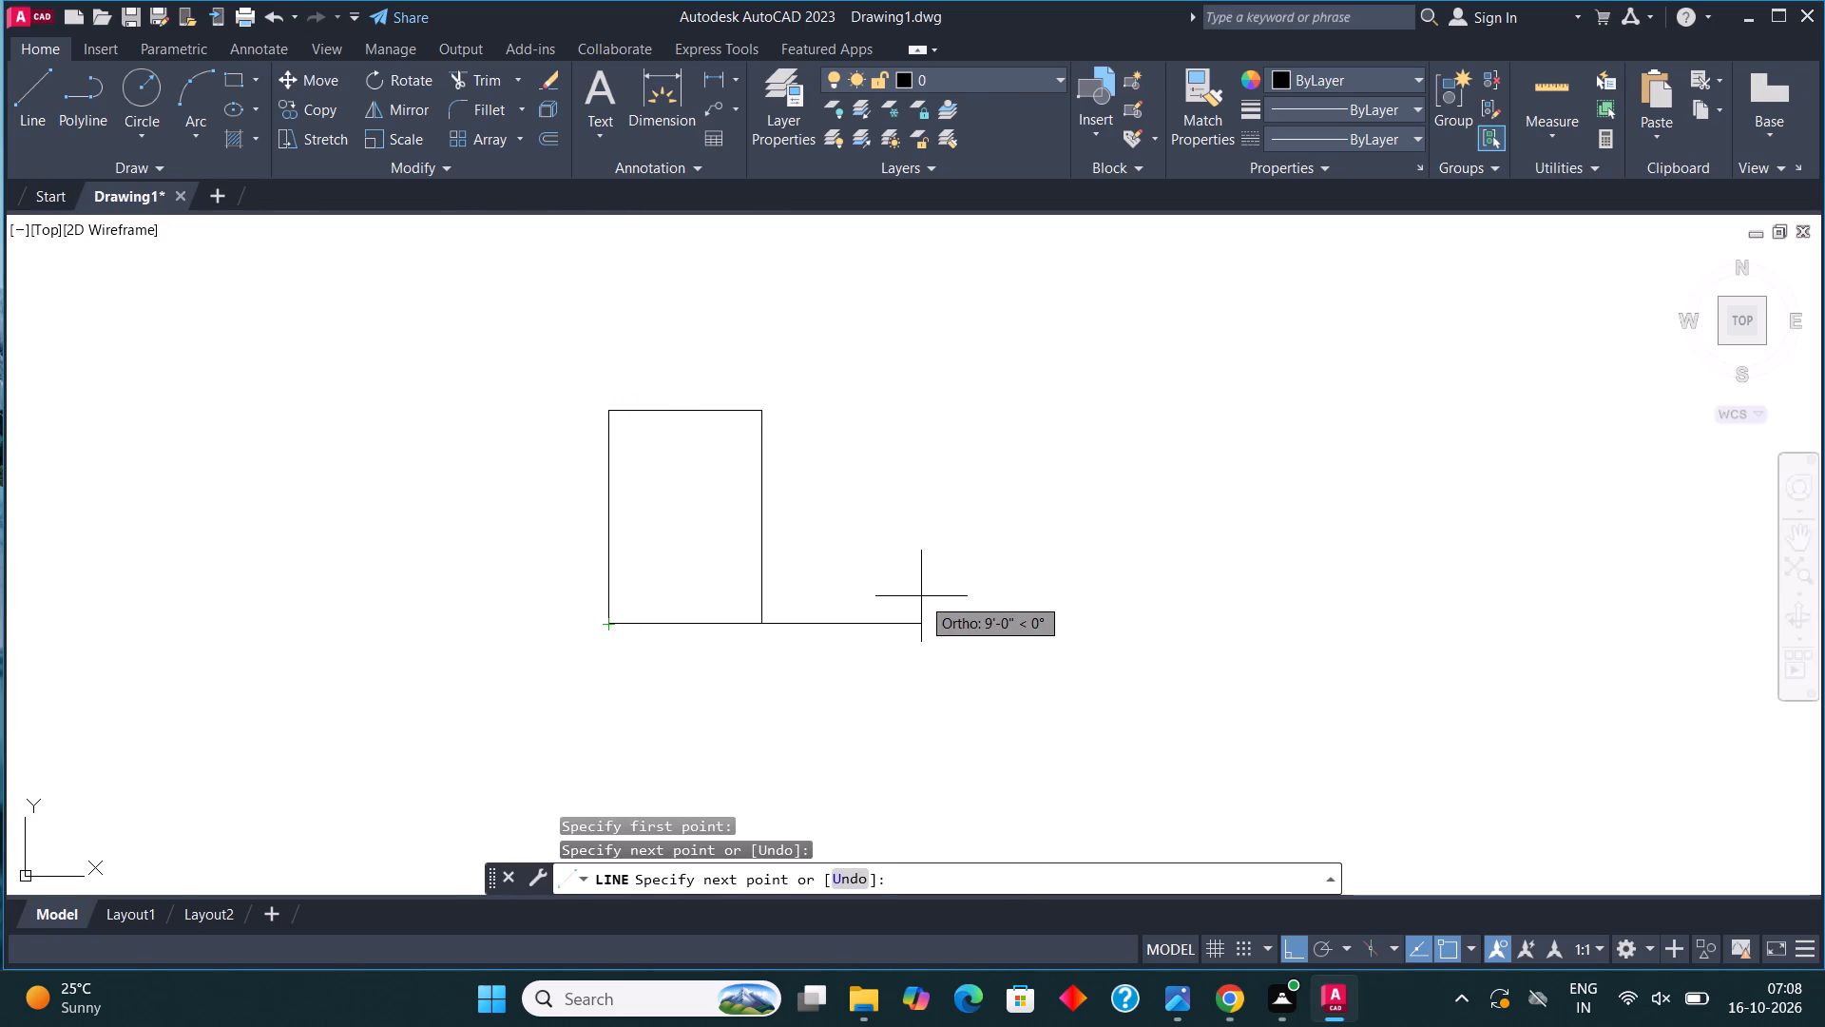
pyautogui.press('Escape')
# Offset the rectangular outline's right and bottom lines outward by 9".
pyautogui.moveTo(705, 550); pyautogui.dragTo(676, 577, button='middle')
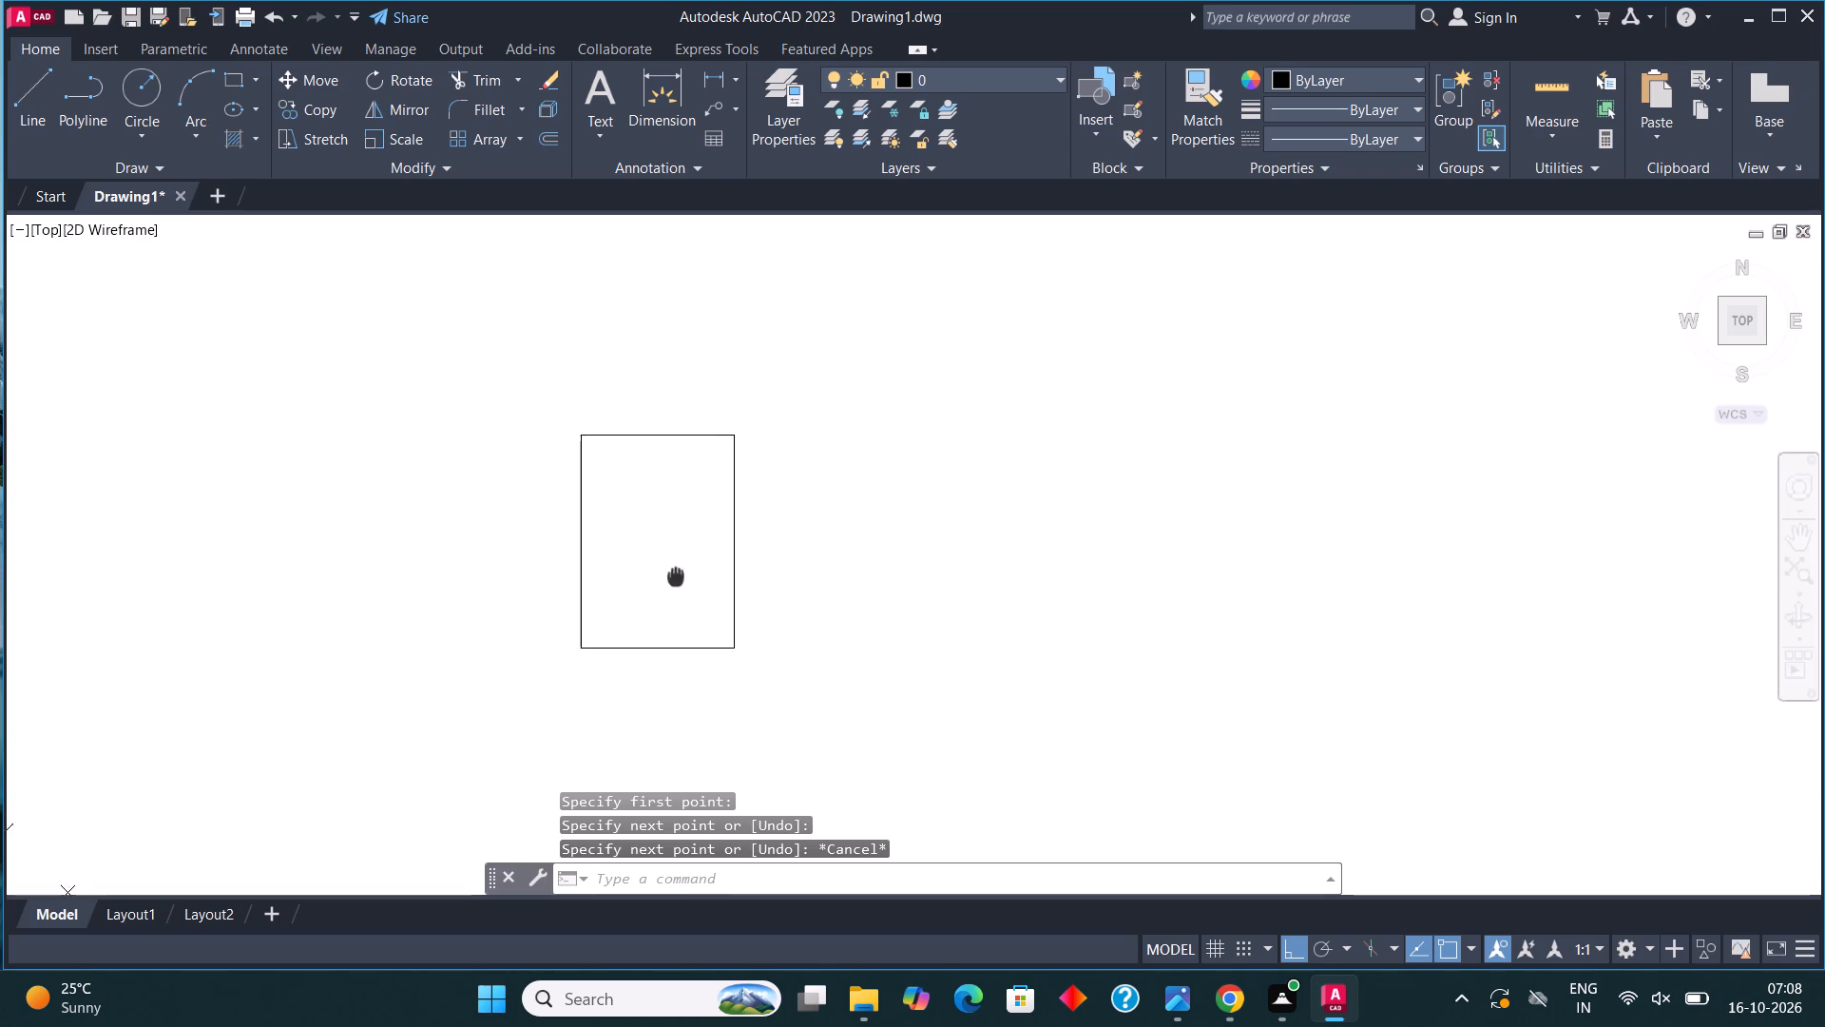
pyautogui.moveTo(676, 577); pyautogui.dragTo(693, 579, button='middle')
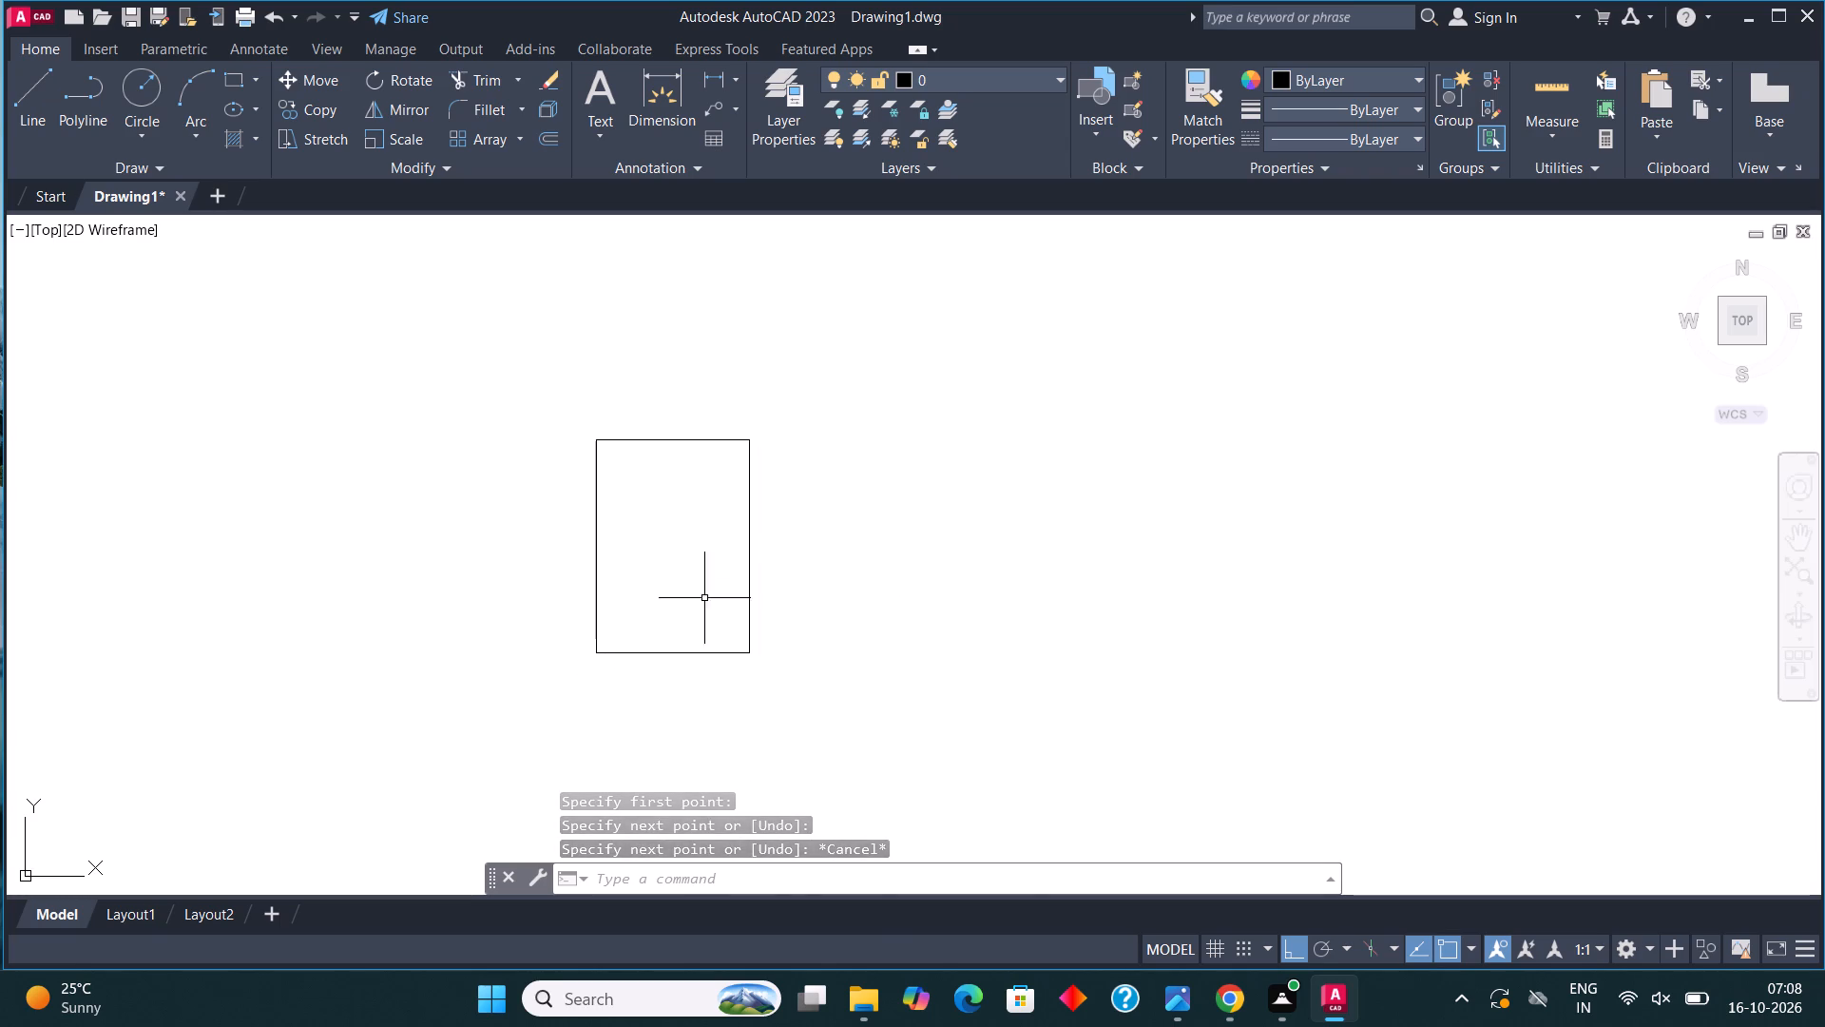
pyautogui.click(816, 740)
pyautogui.click(352, 385)
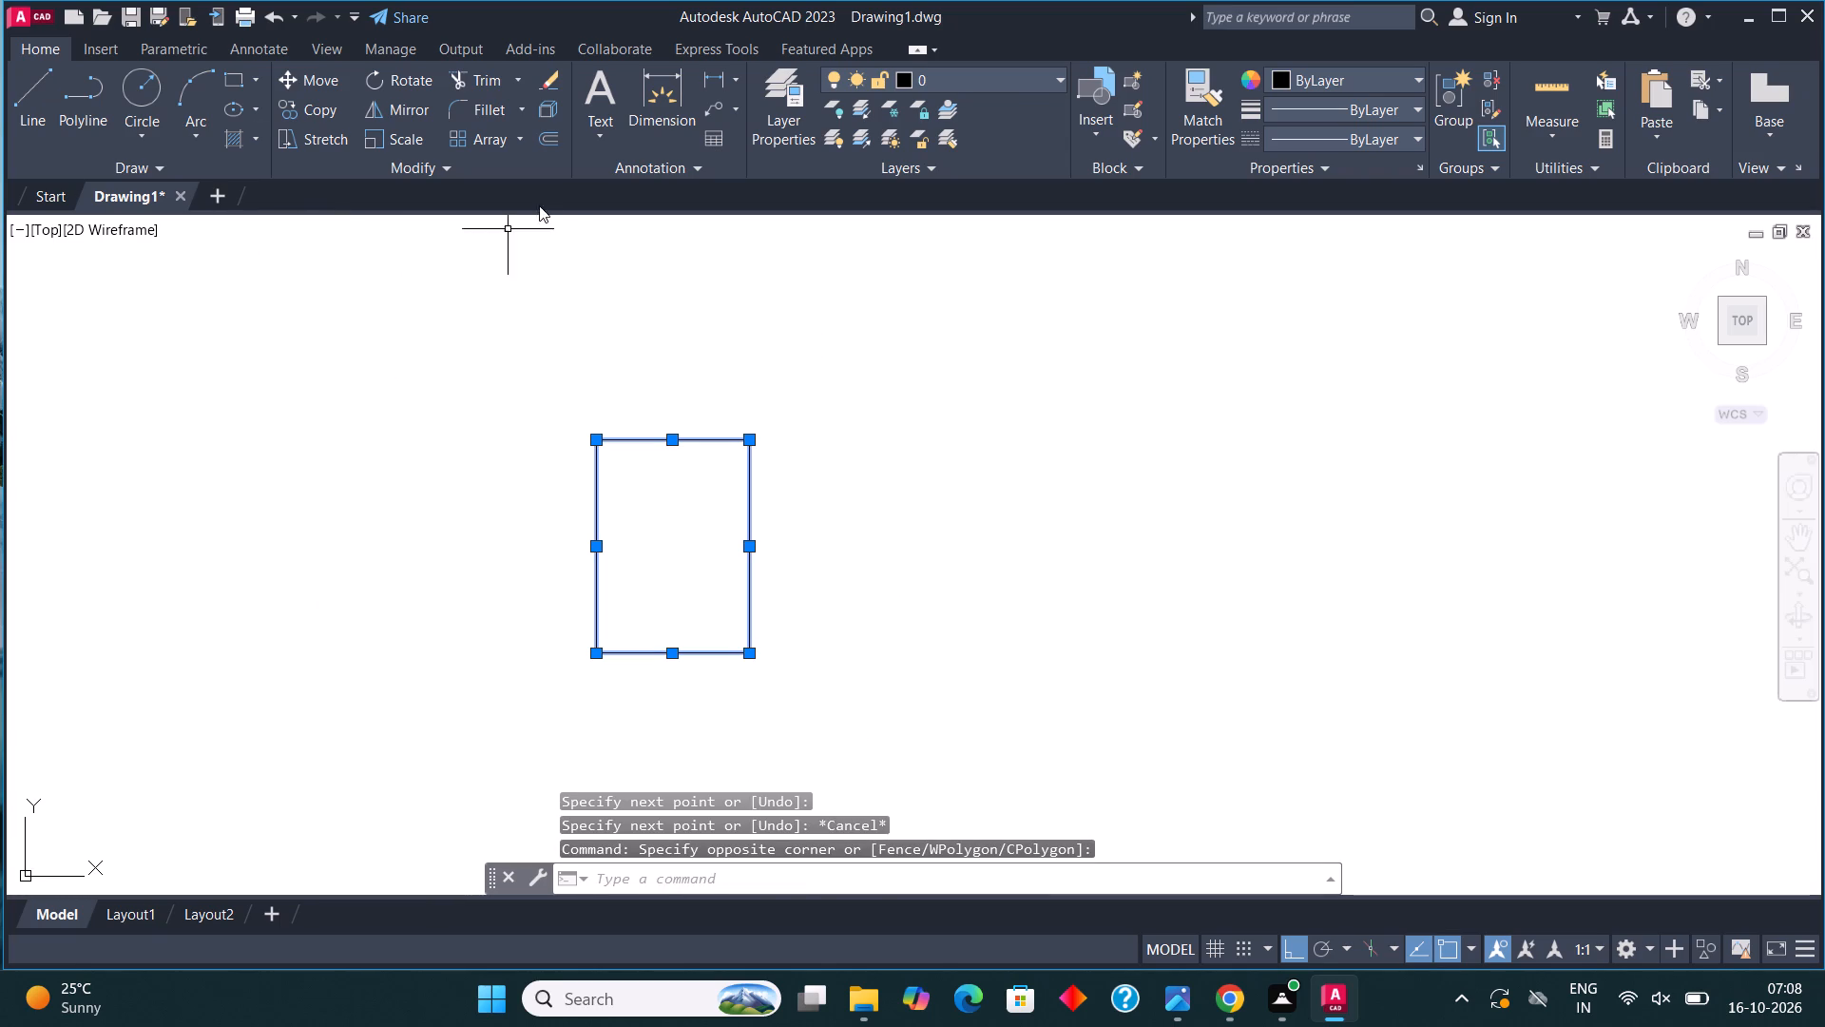
pyautogui.click(543, 141)
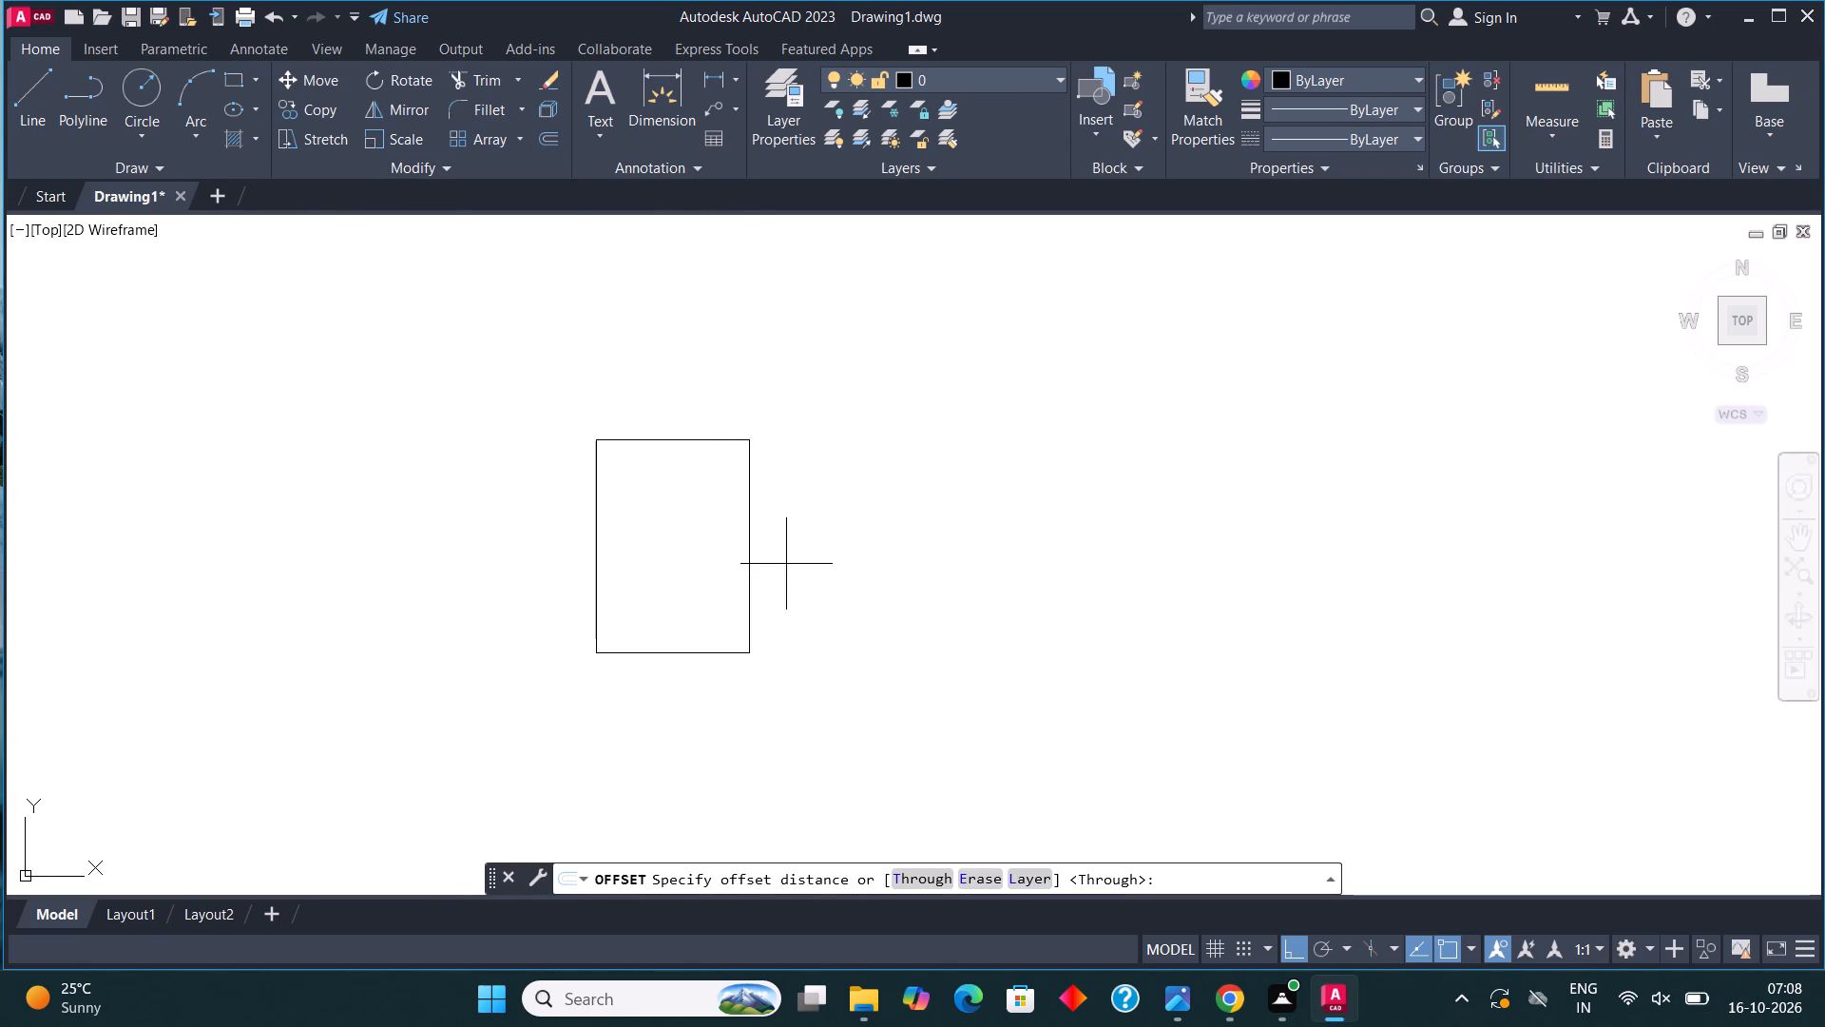
pyautogui.click(750, 531)
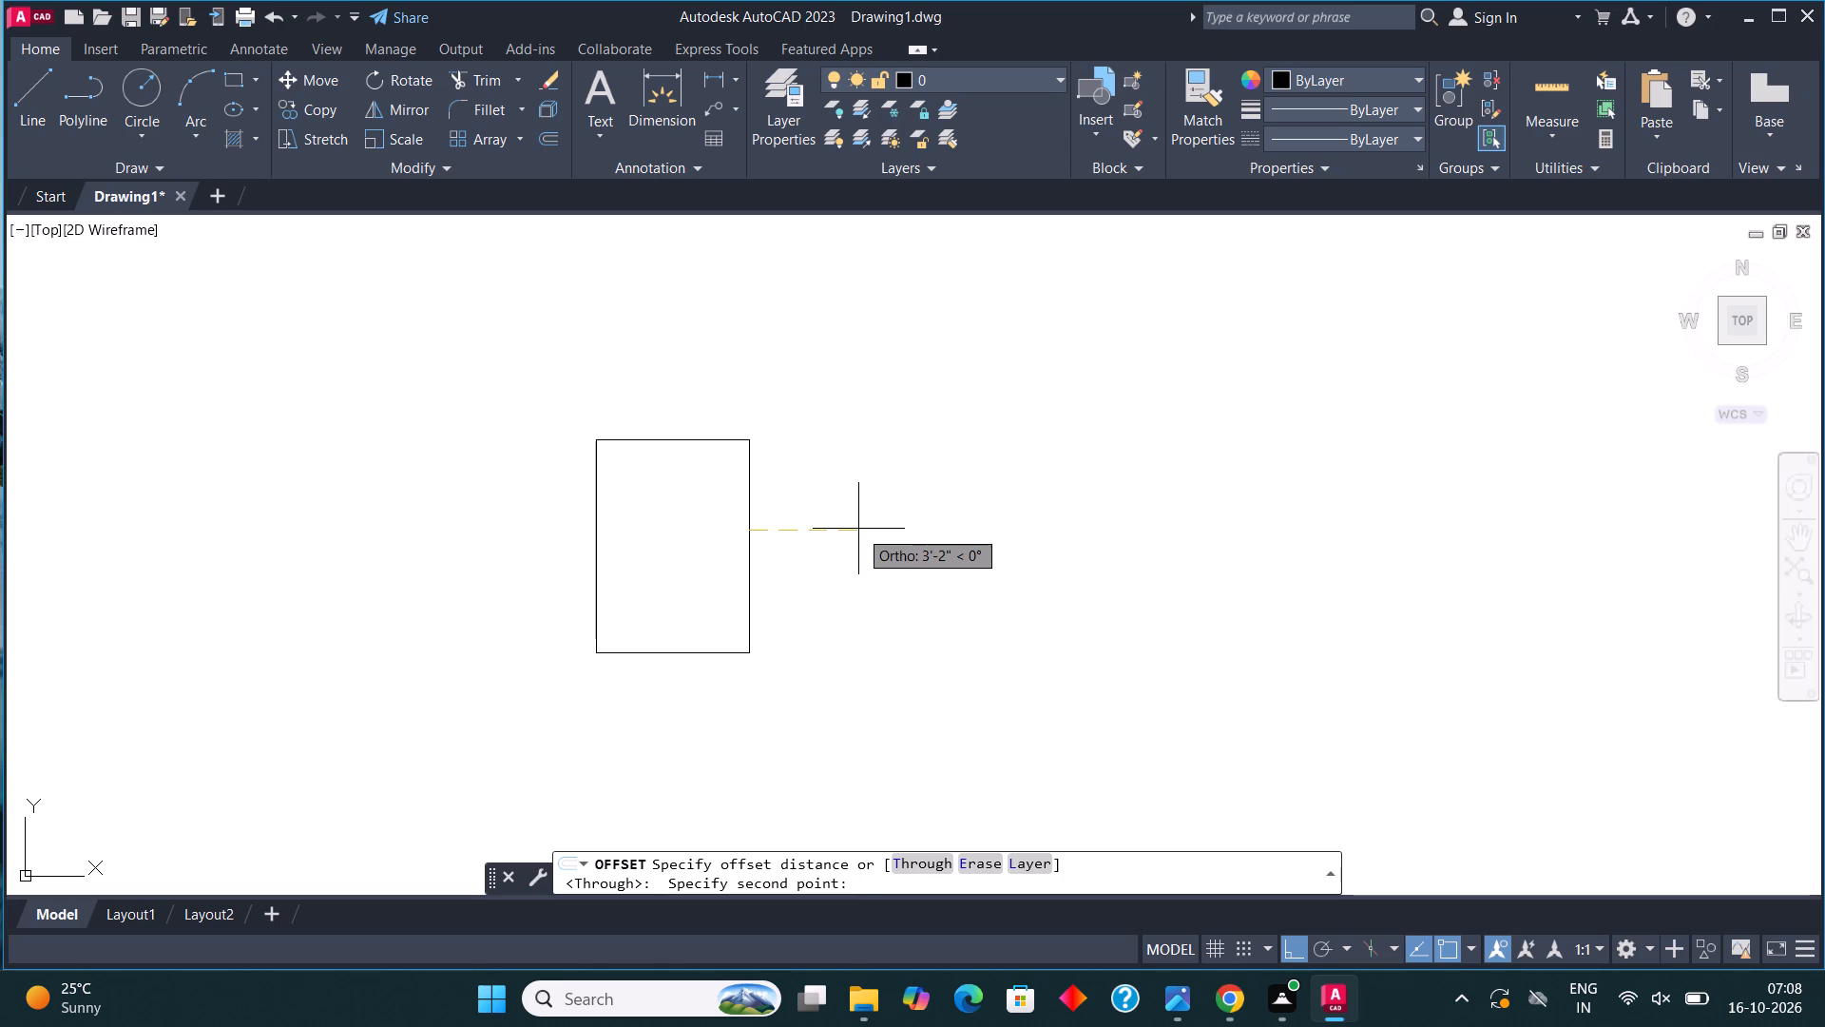
pyautogui.press('9')
pyautogui.hotkey('shift', '"')
pyautogui.press('Return')
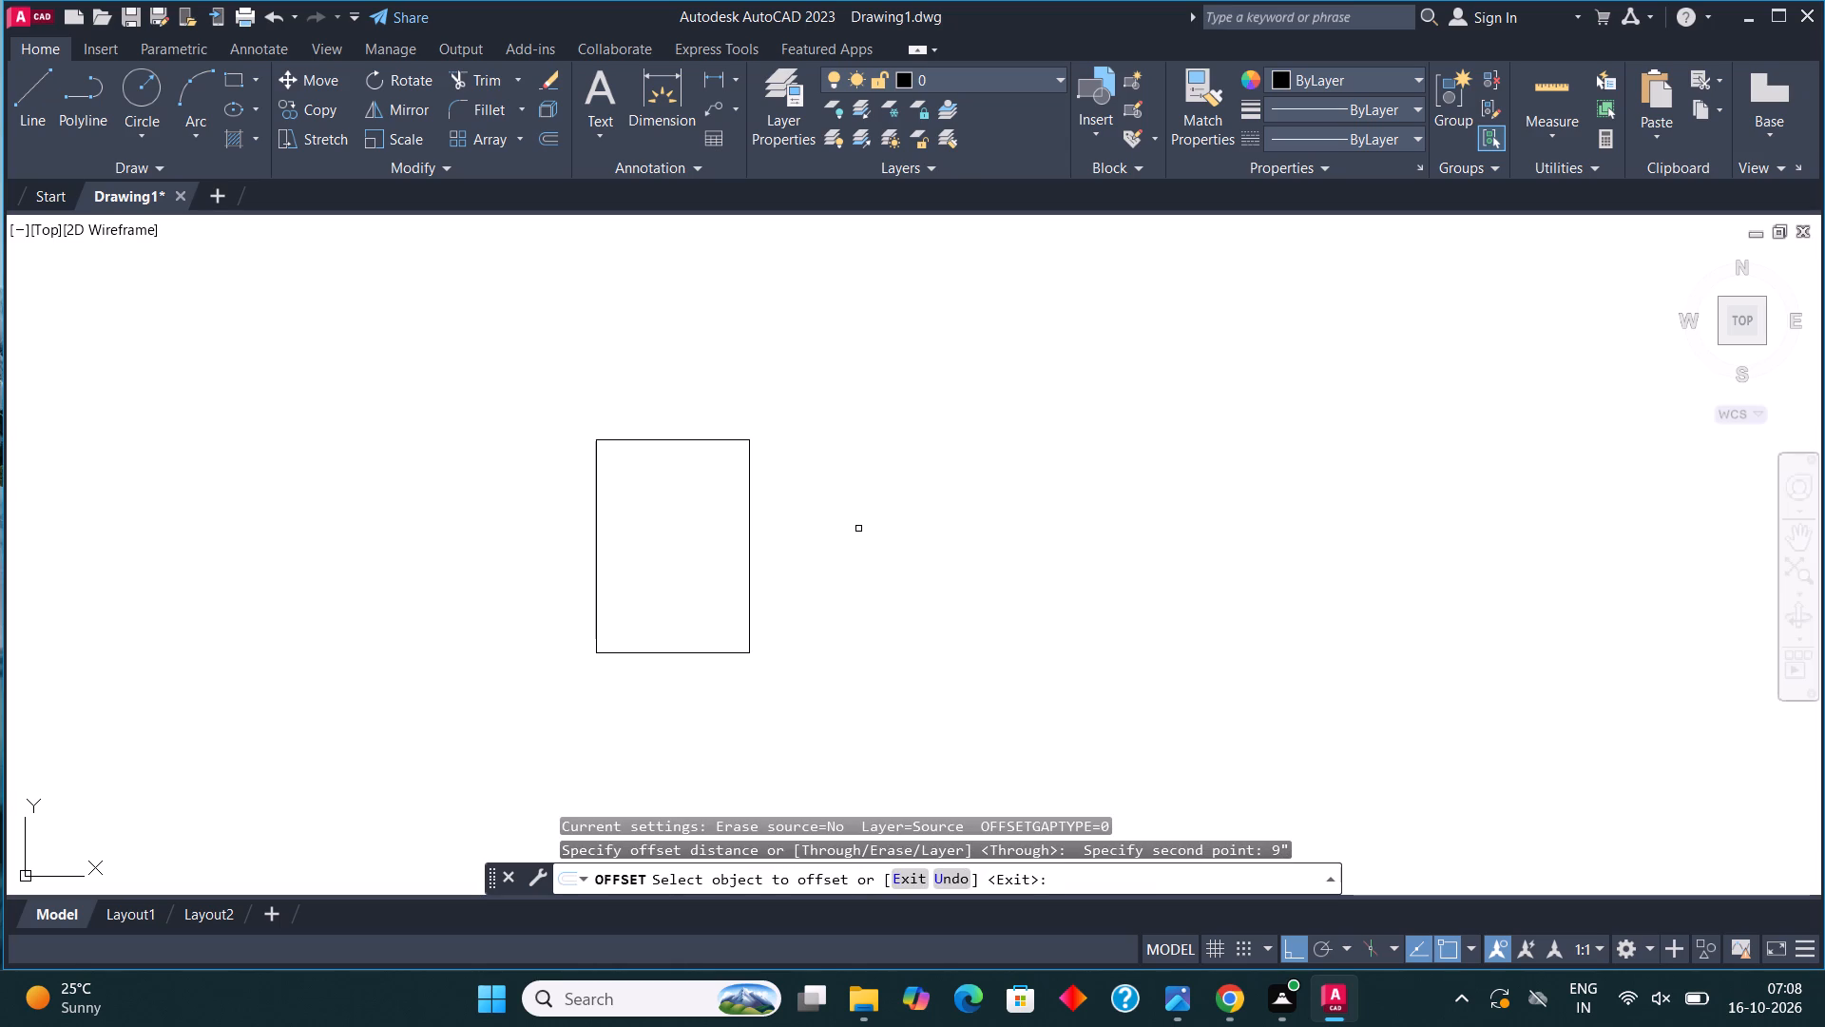
pyautogui.click(751, 502)
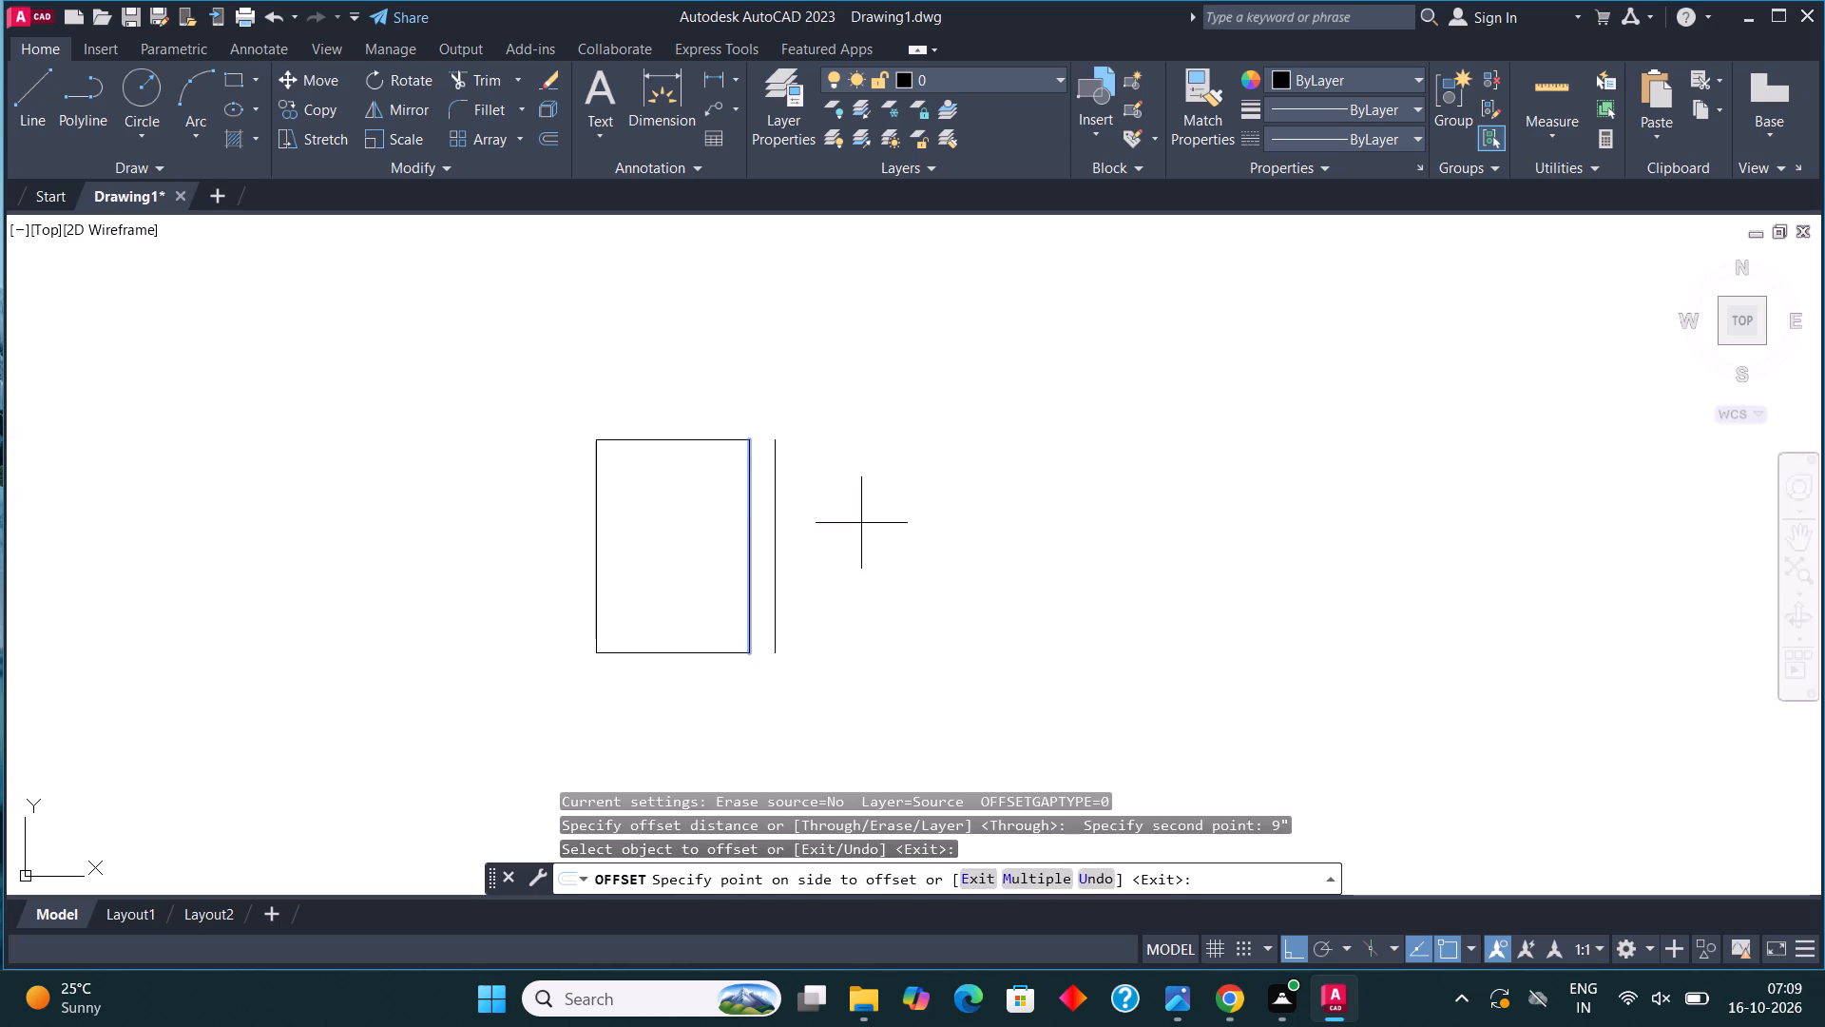
pyautogui.click(948, 523)
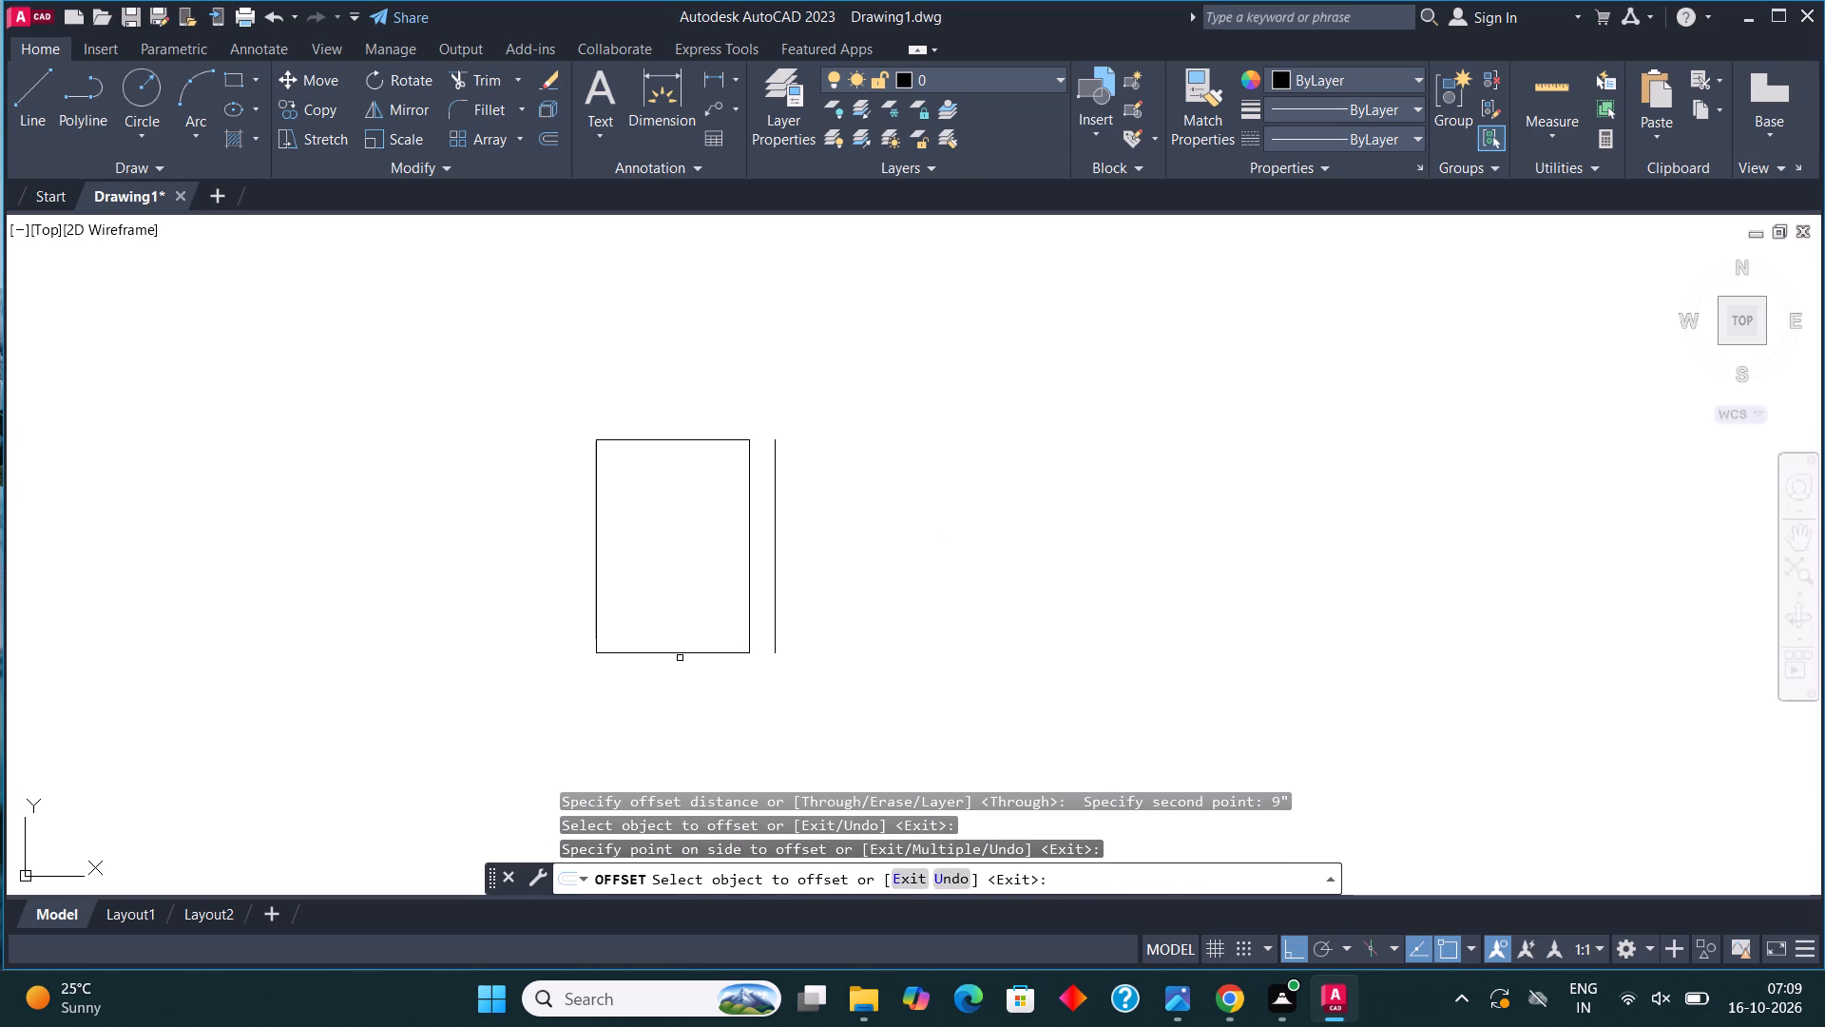
pyautogui.click(680, 657)
pyautogui.click(680, 687)
pyautogui.press('Escape')
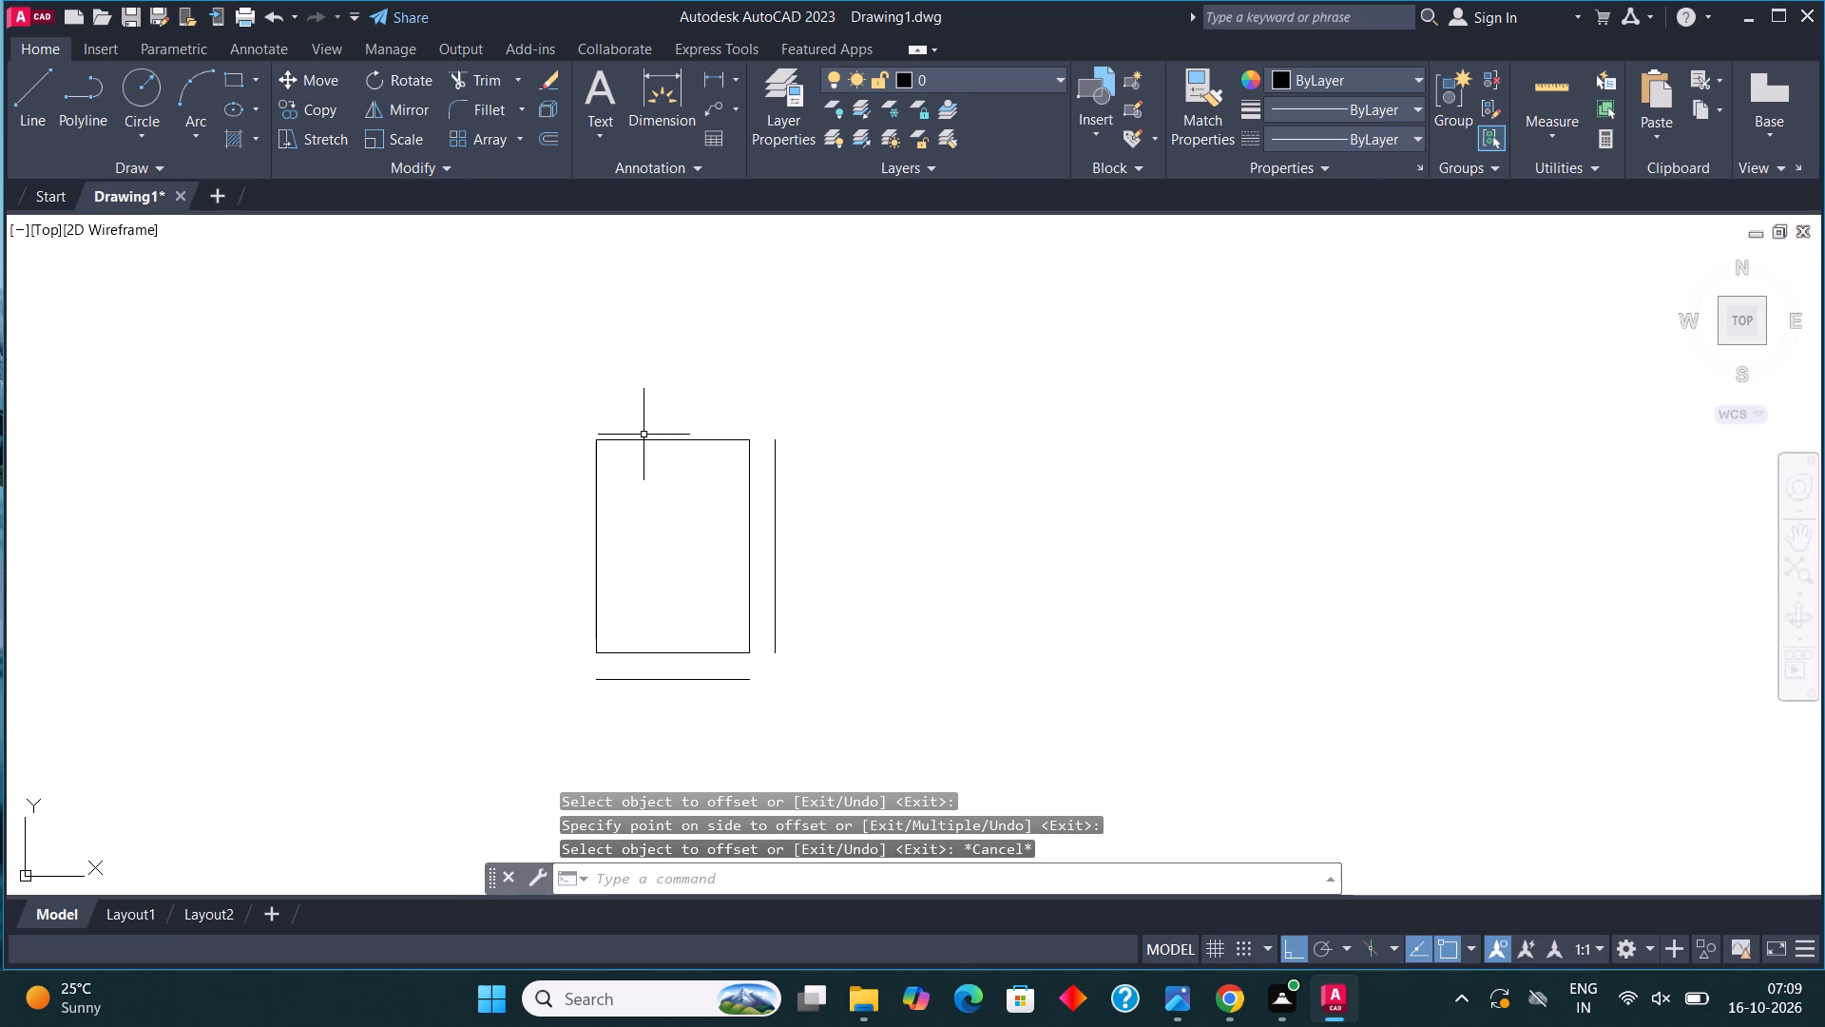
# Fillet the offset lines into closed outer corners with the outline's top line, its left line and each other.
pyautogui.click(499, 106)
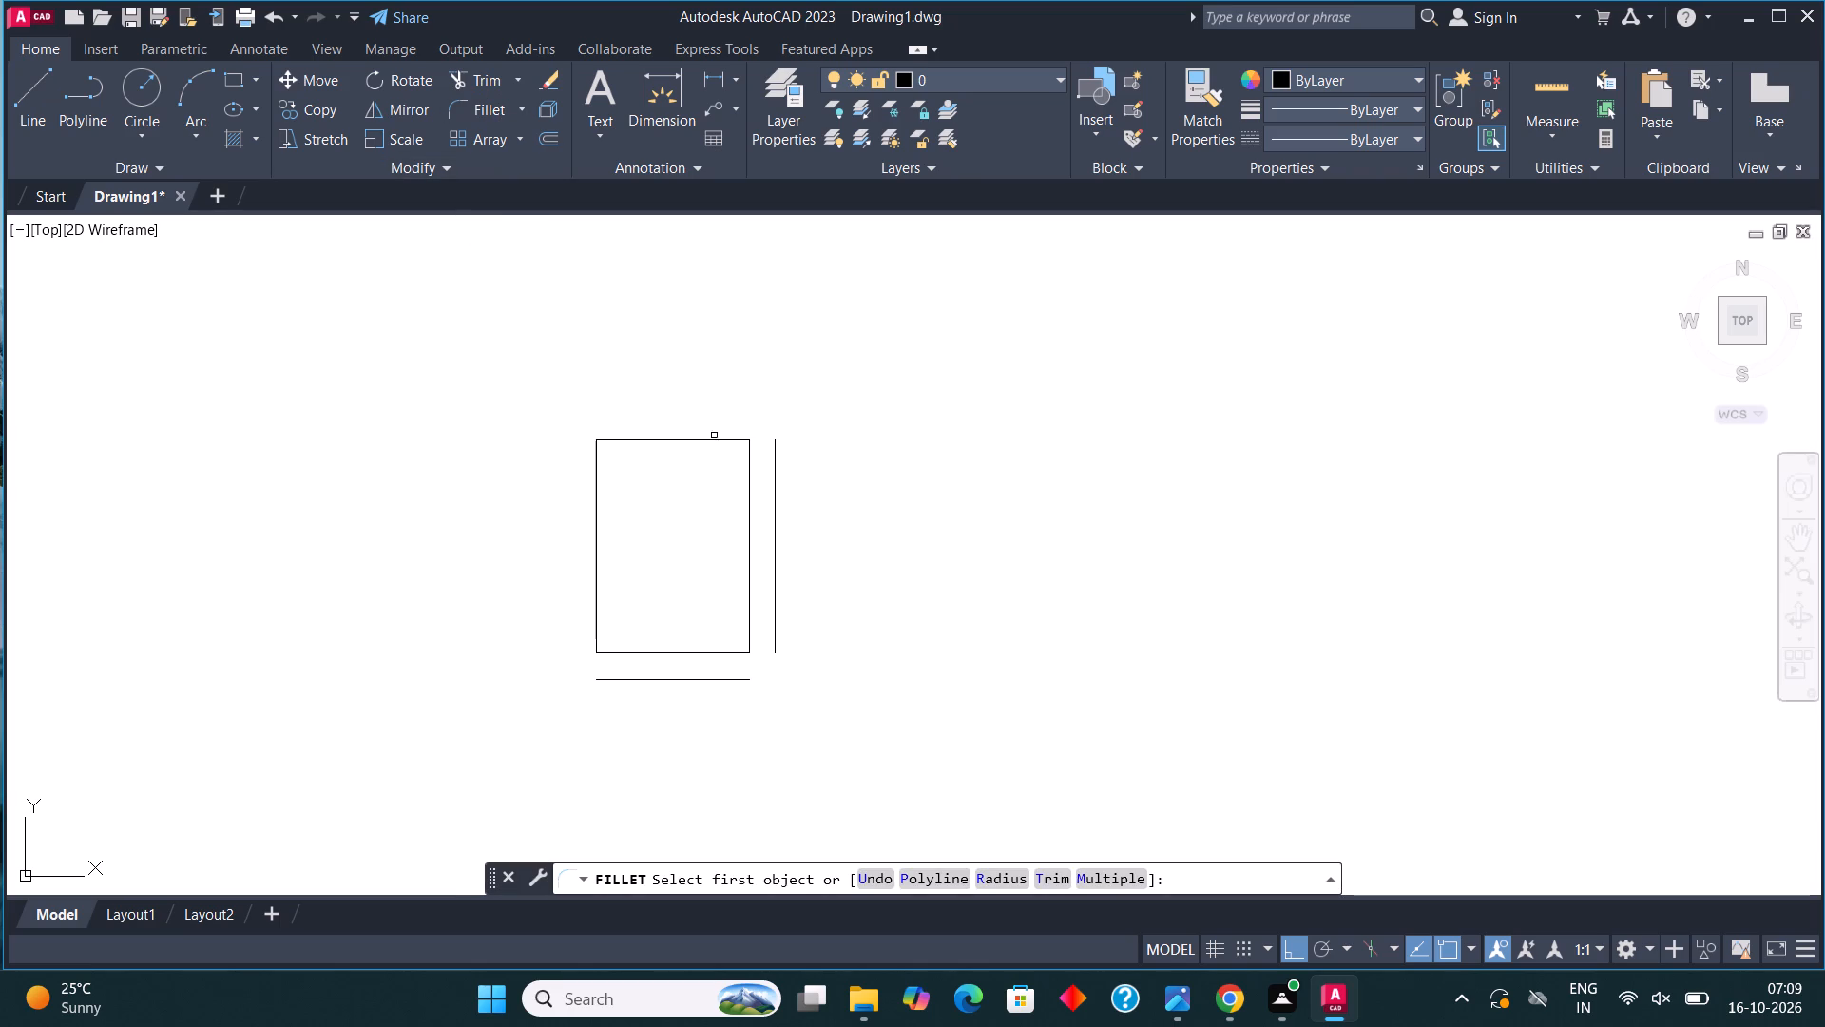
pyautogui.click(720, 441)
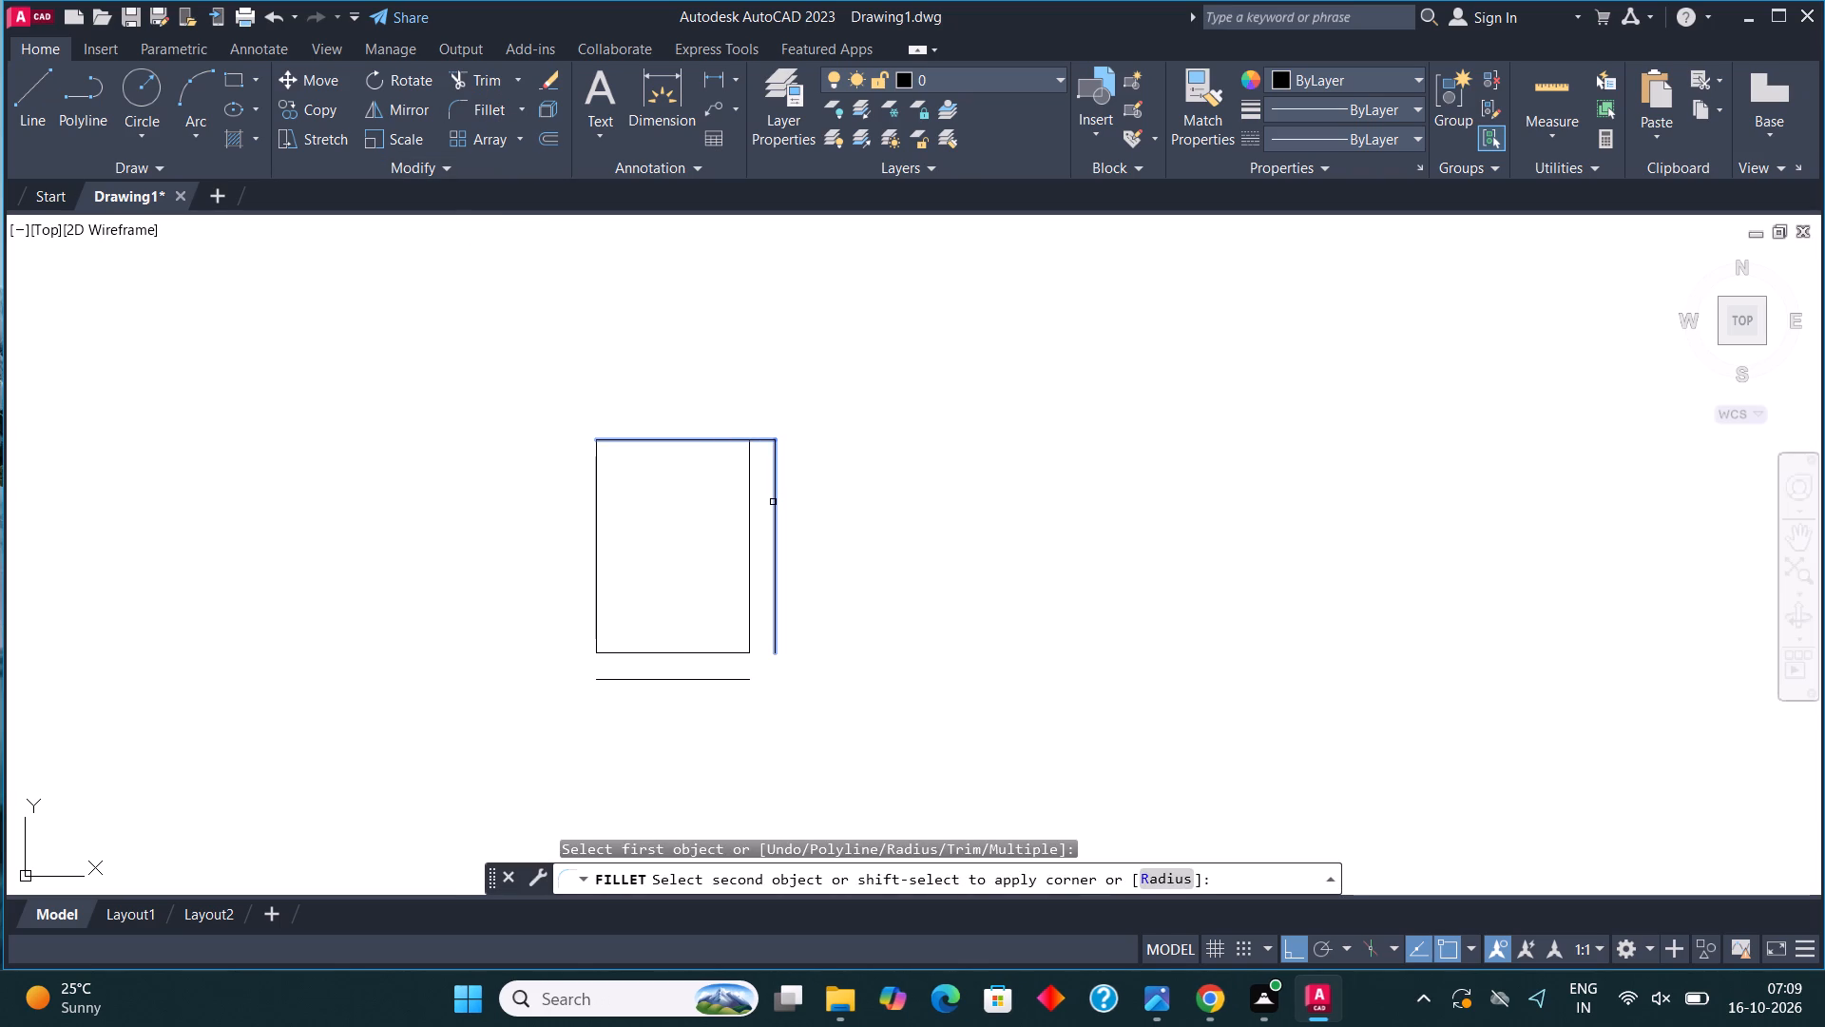
pyautogui.click(773, 502)
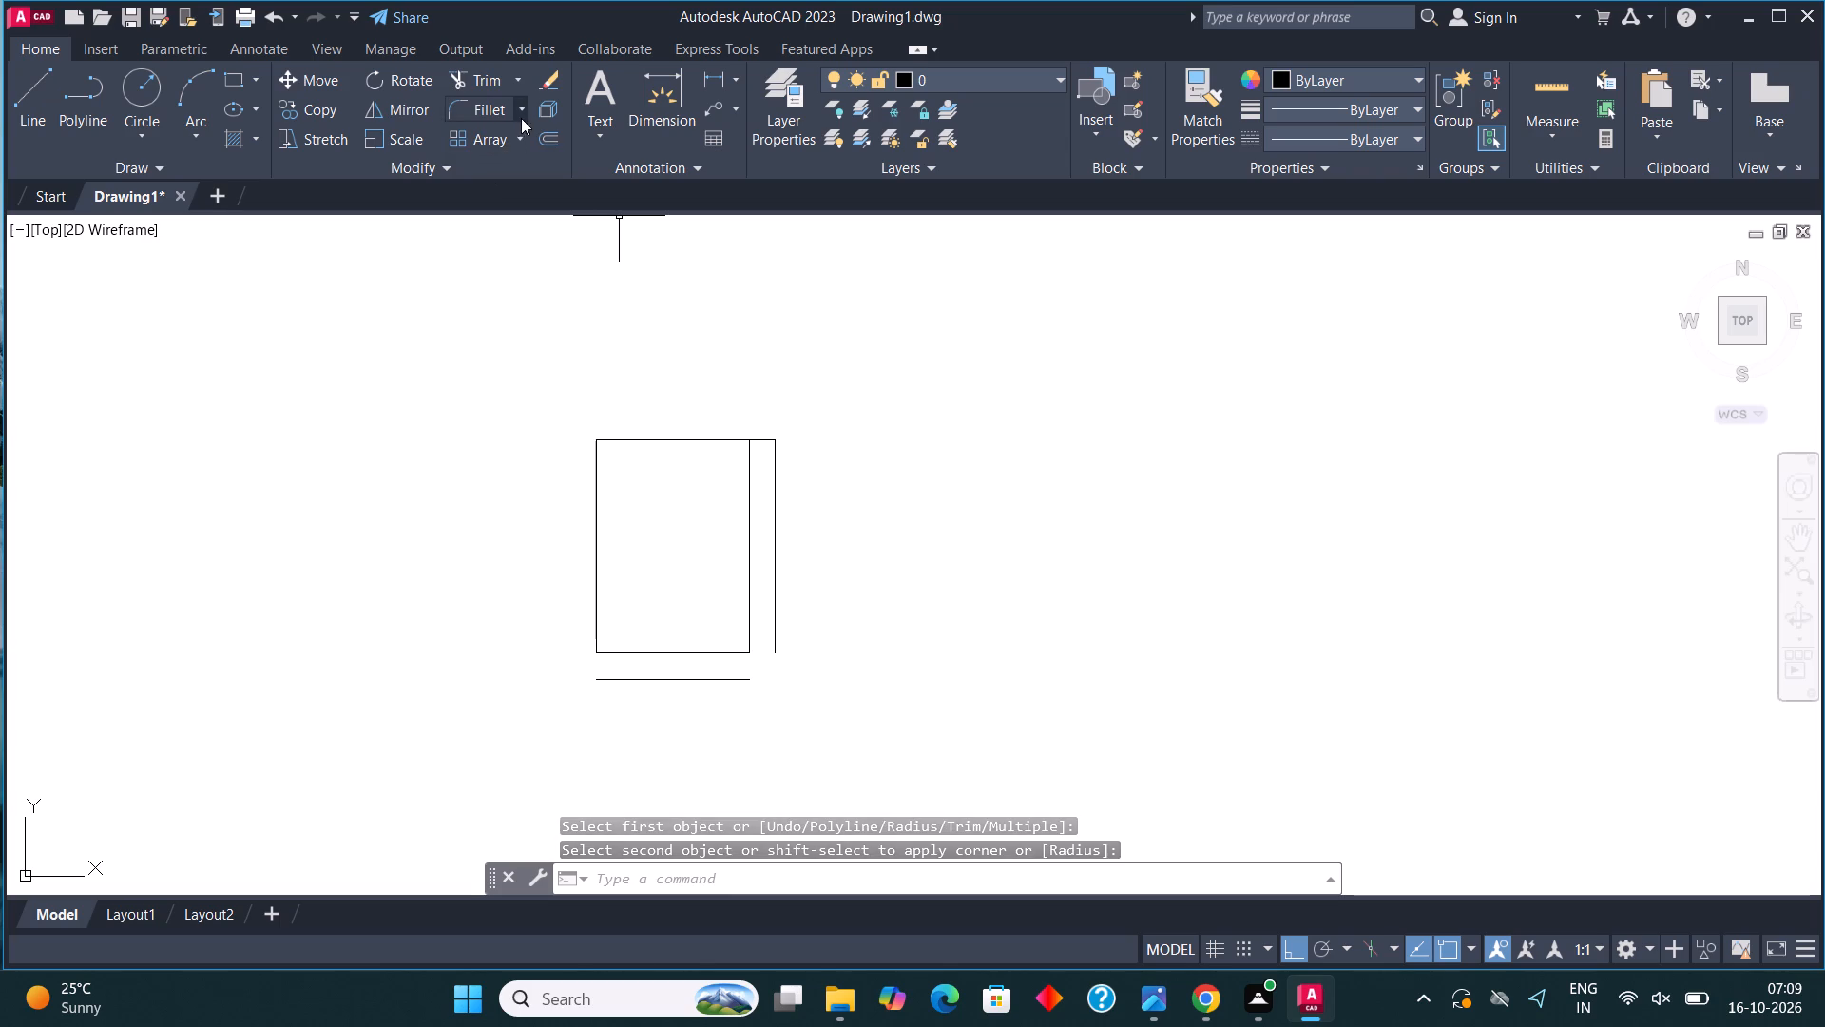
pyautogui.click(477, 108)
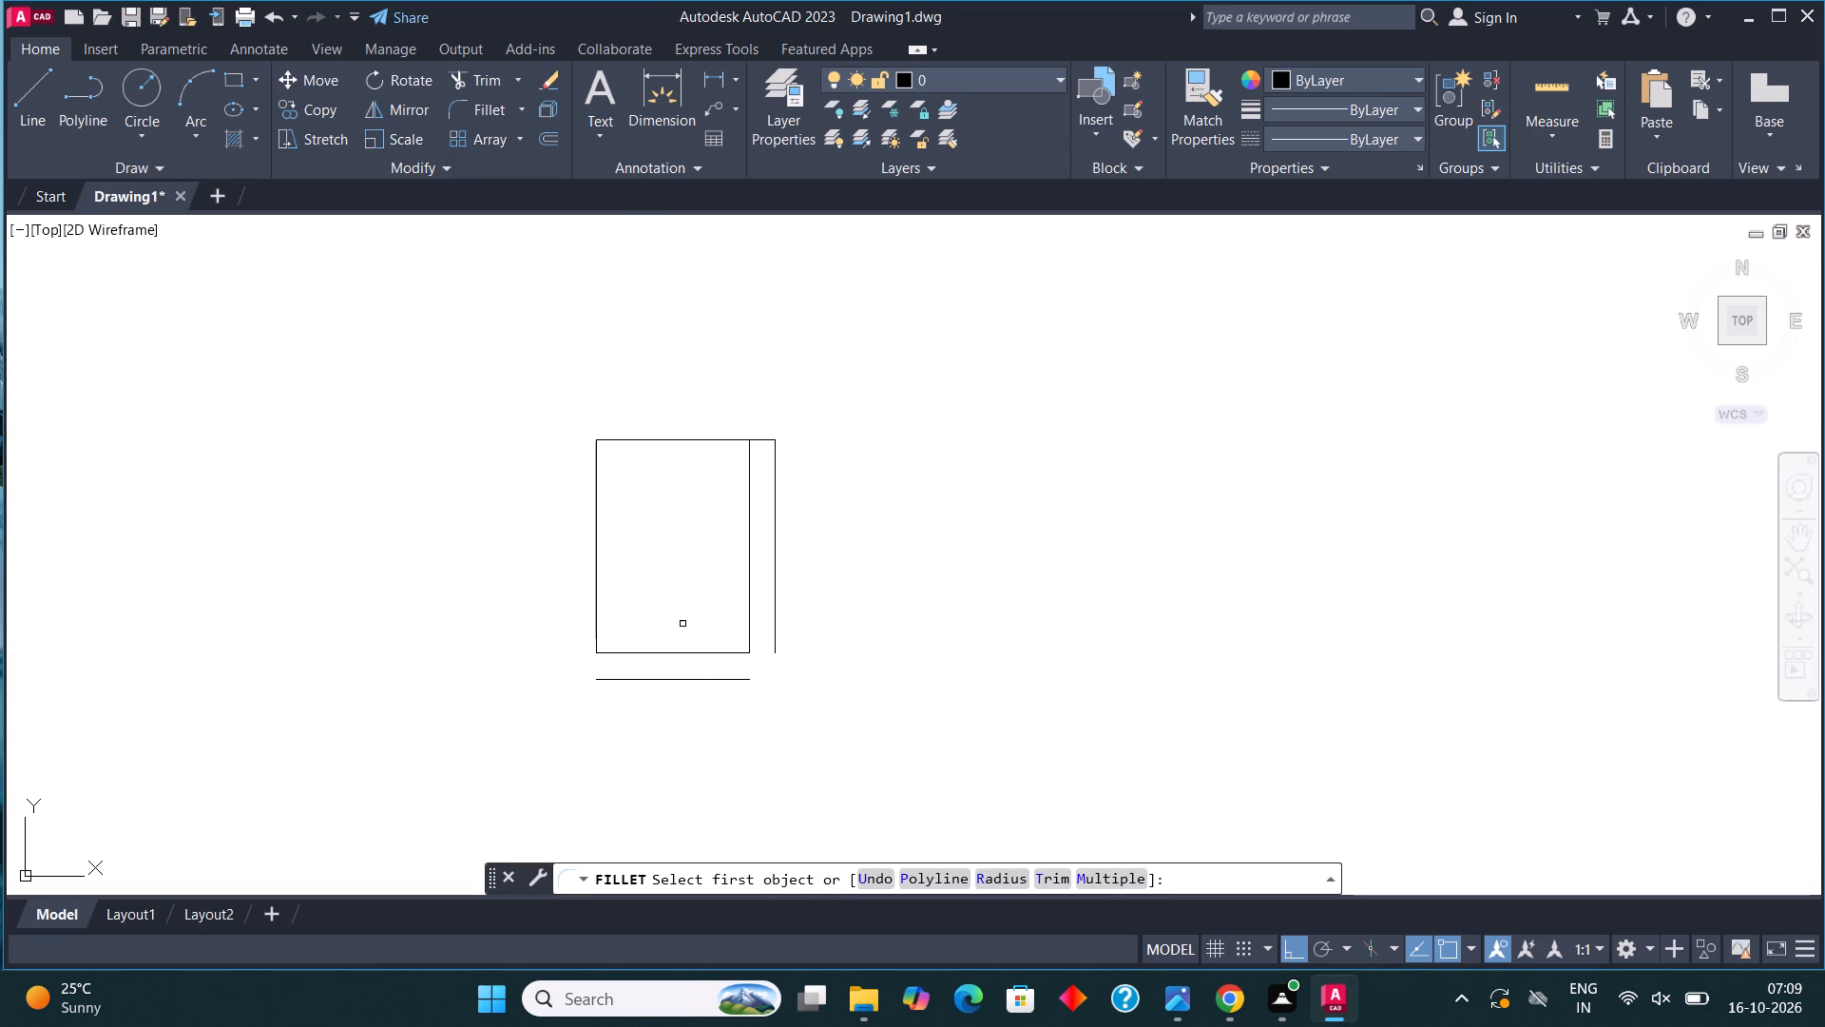
pyautogui.click(695, 680)
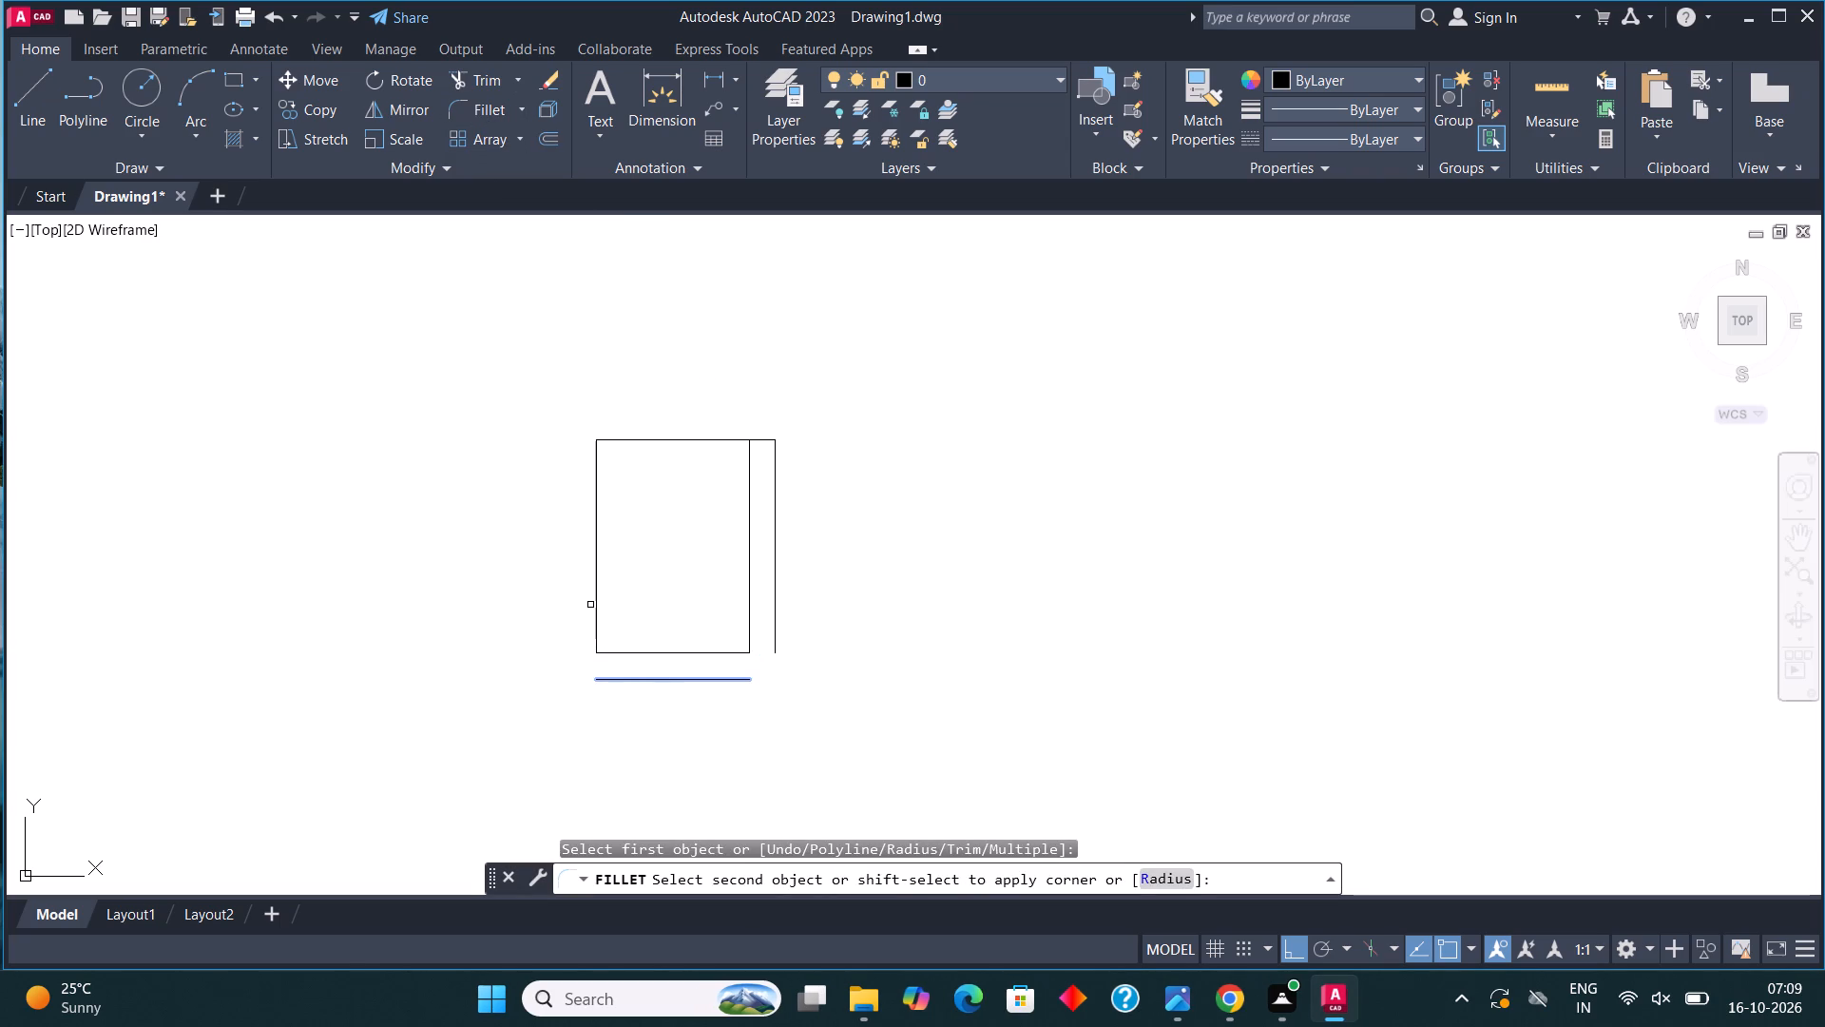
pyautogui.click(595, 604)
pyautogui.click(482, 105)
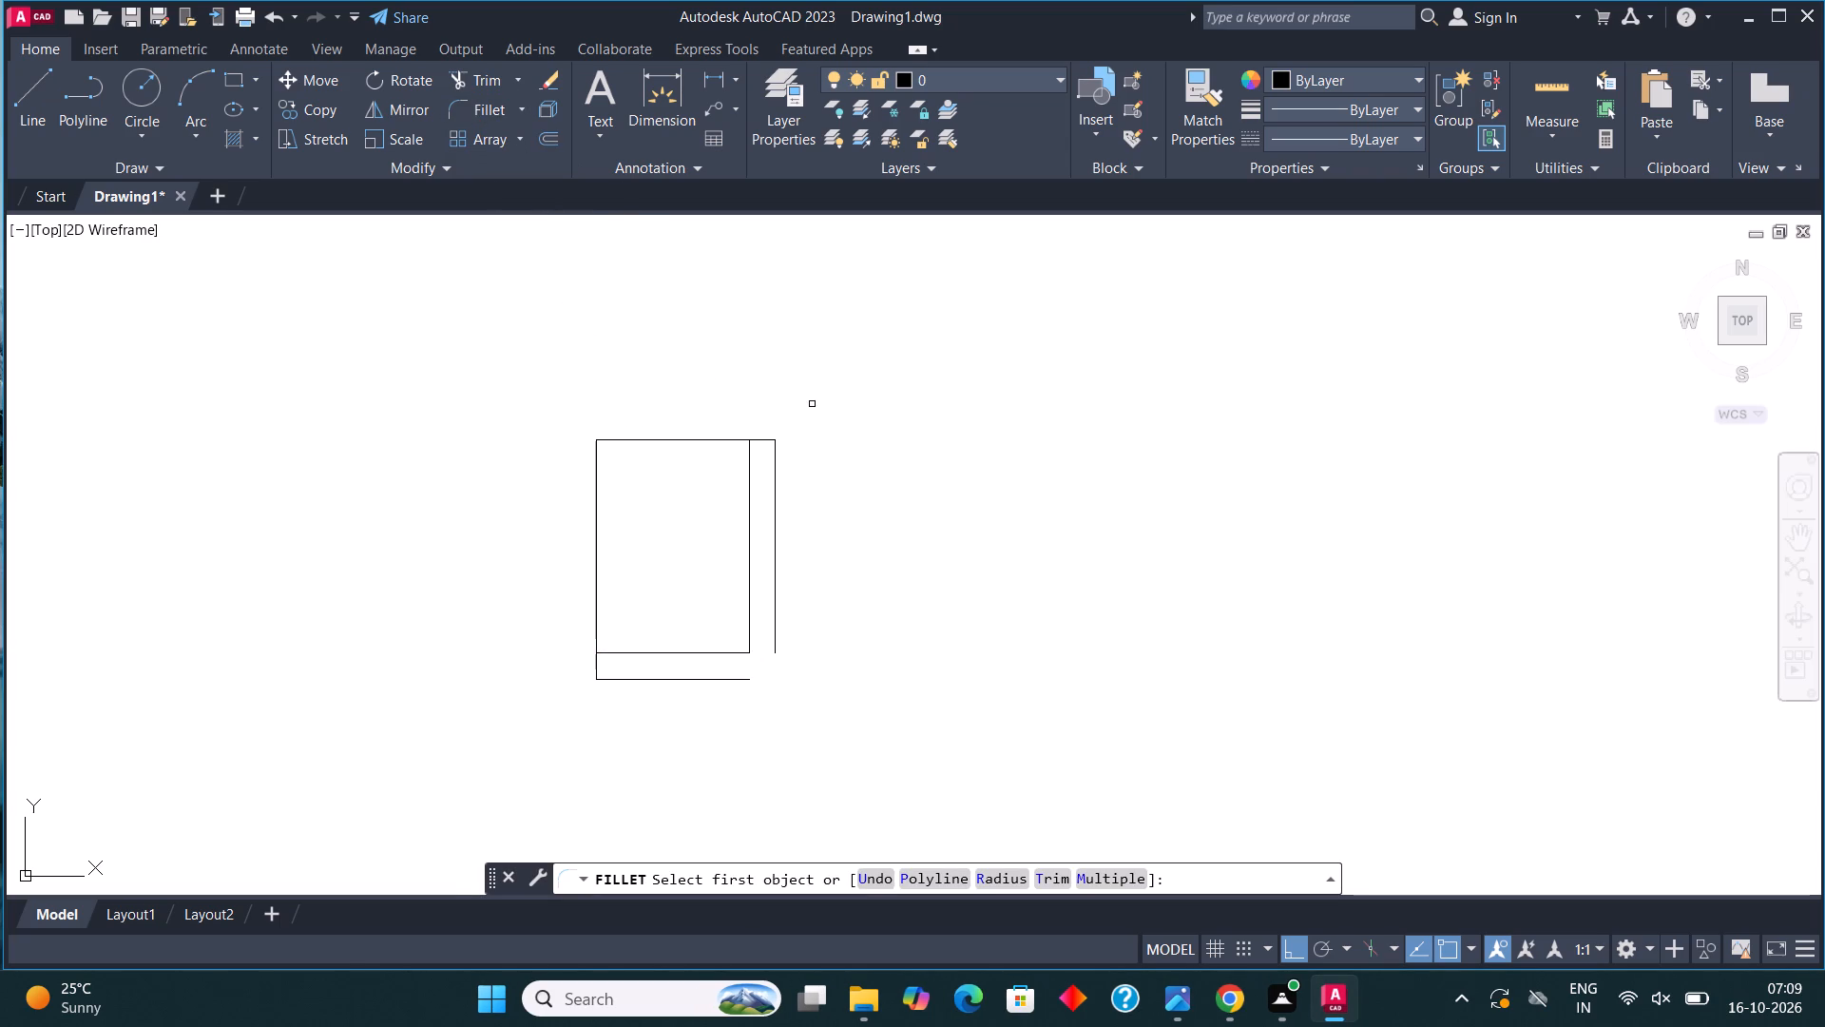
pyautogui.click(725, 681)
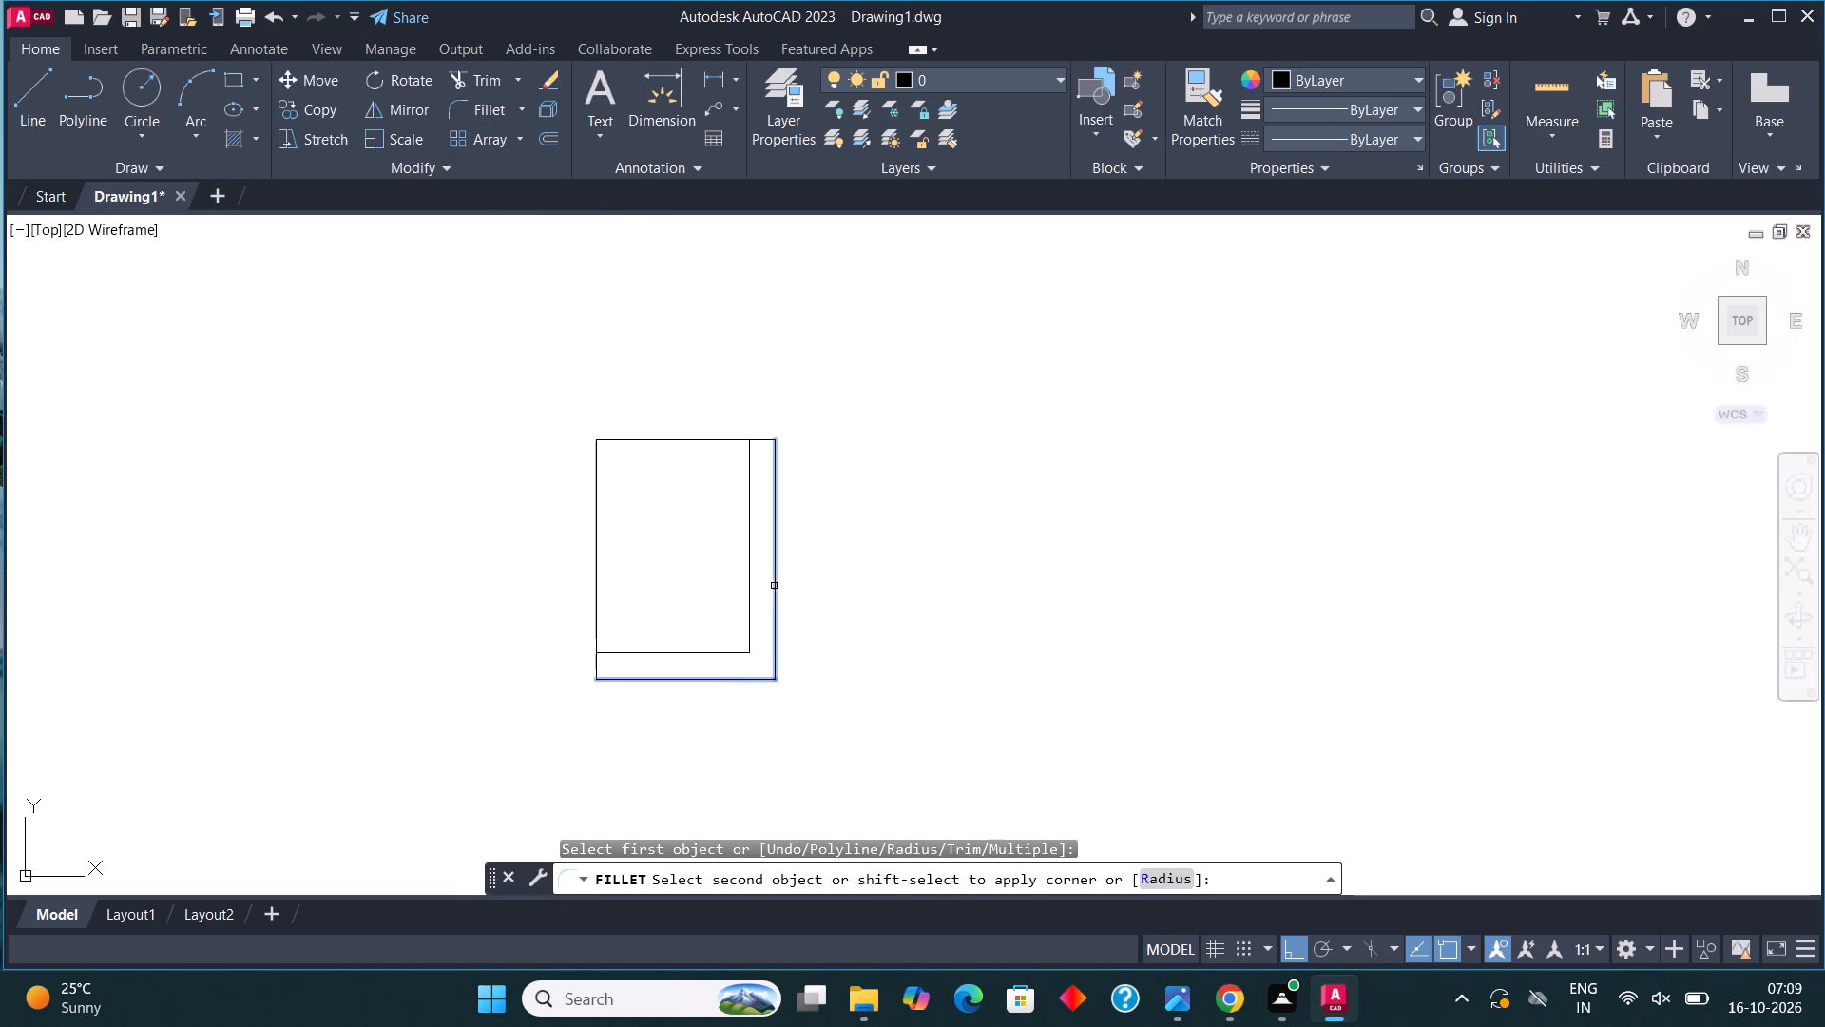
pyautogui.click(774, 586)
# Draw a short horizontal line from the inner bottom-right corner across the wall gap to the outer right line.
pyautogui.moveTo(791, 458); pyautogui.dragTo(759, 460, button='middle')
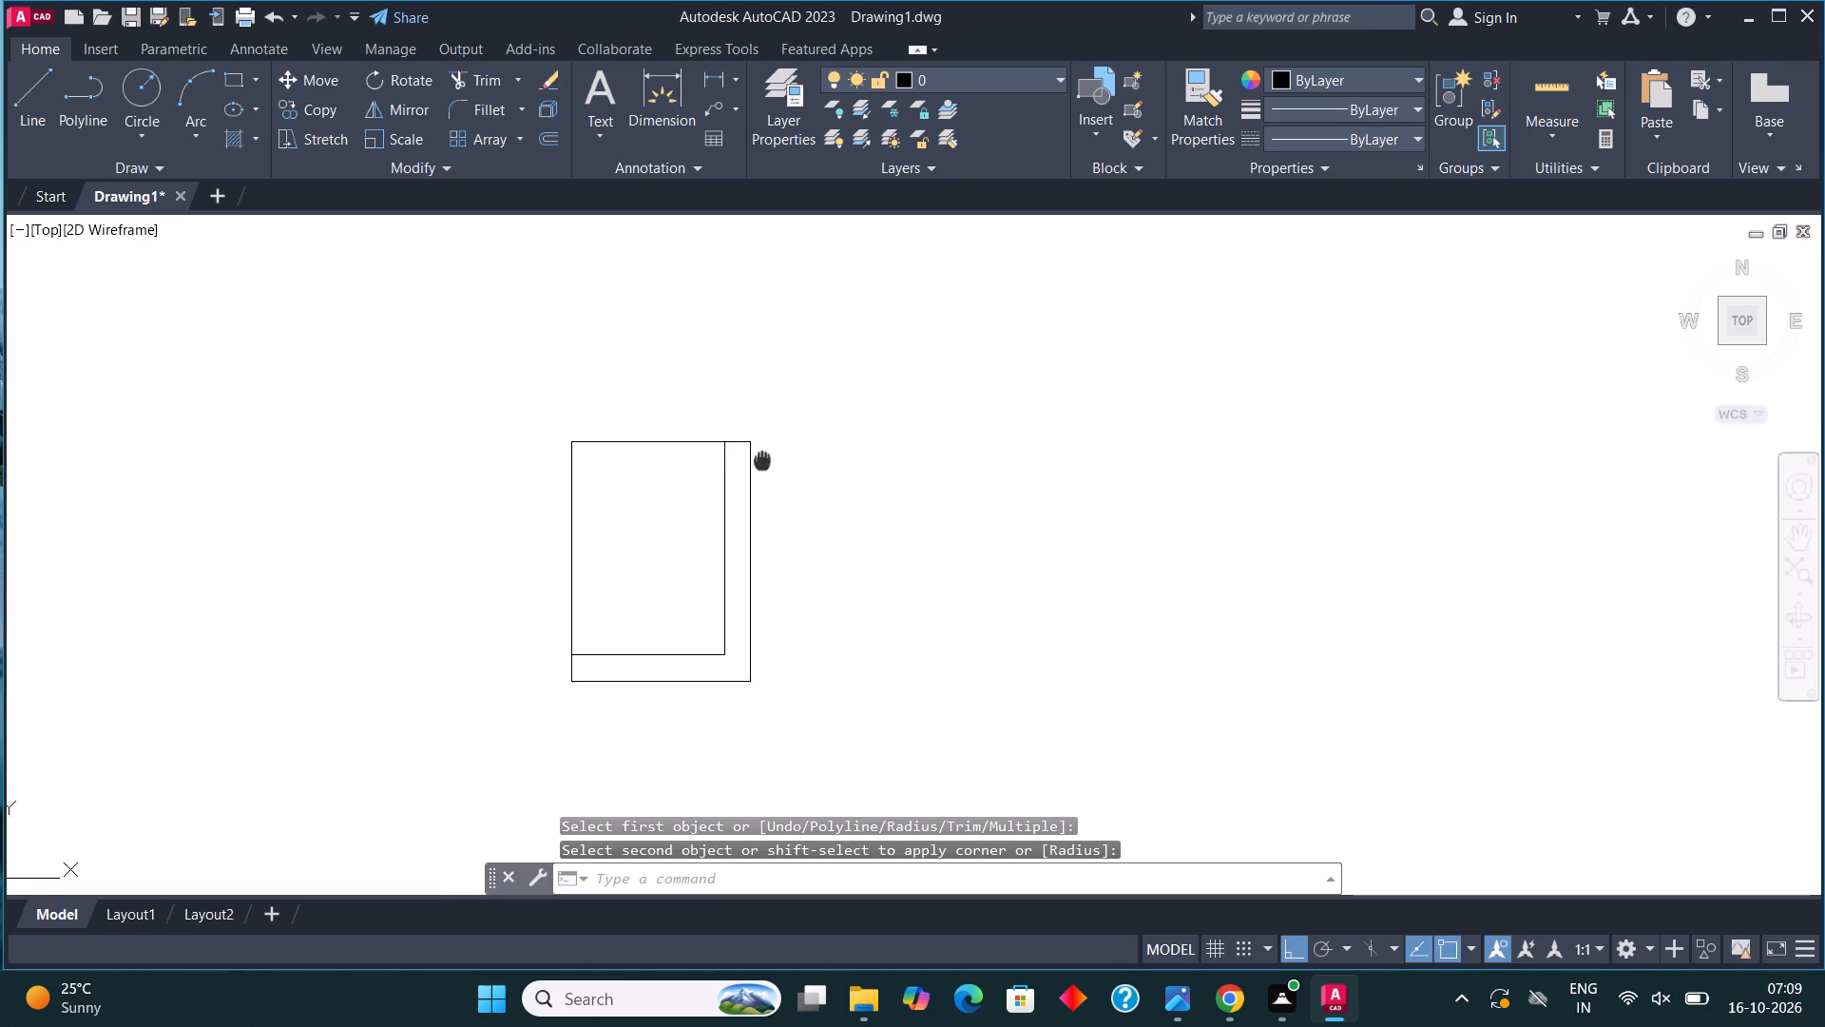
pyautogui.moveTo(759, 460); pyautogui.dragTo(742, 465, button='middle')
pyautogui.click(31, 112)
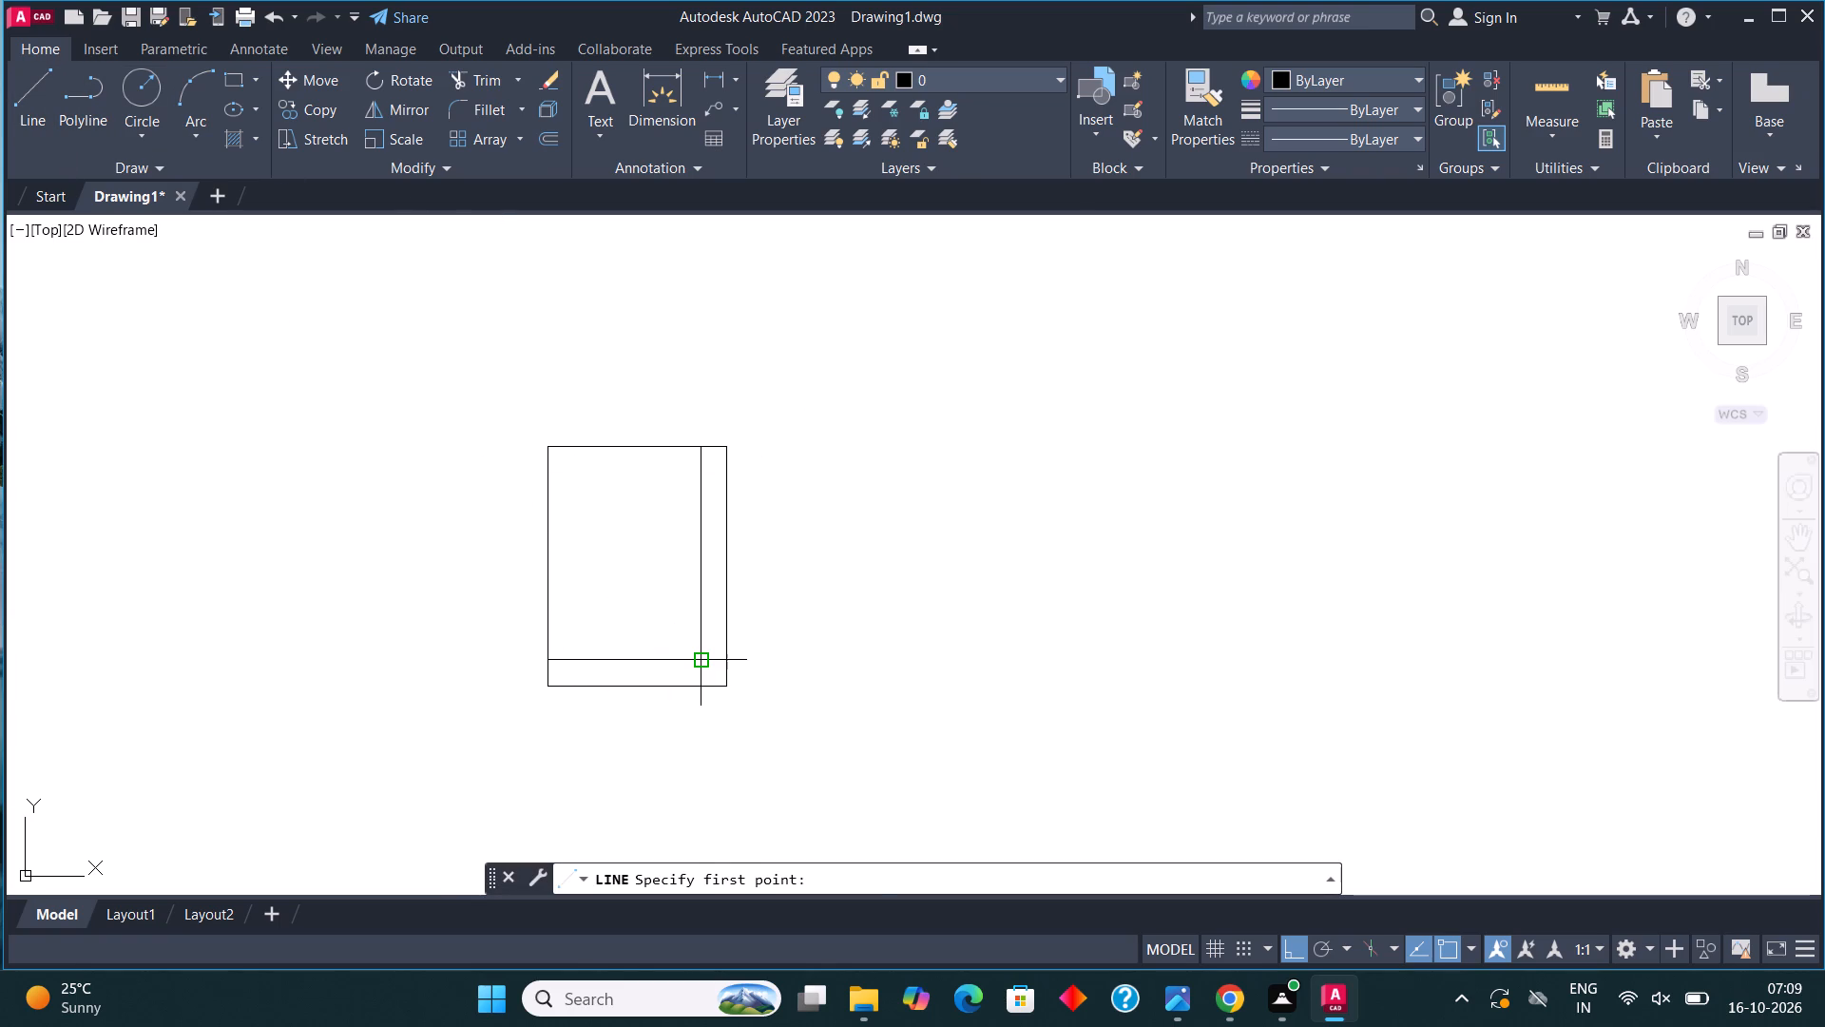
pyautogui.click(699, 655)
pyautogui.click(732, 654)
pyautogui.press('Escape')
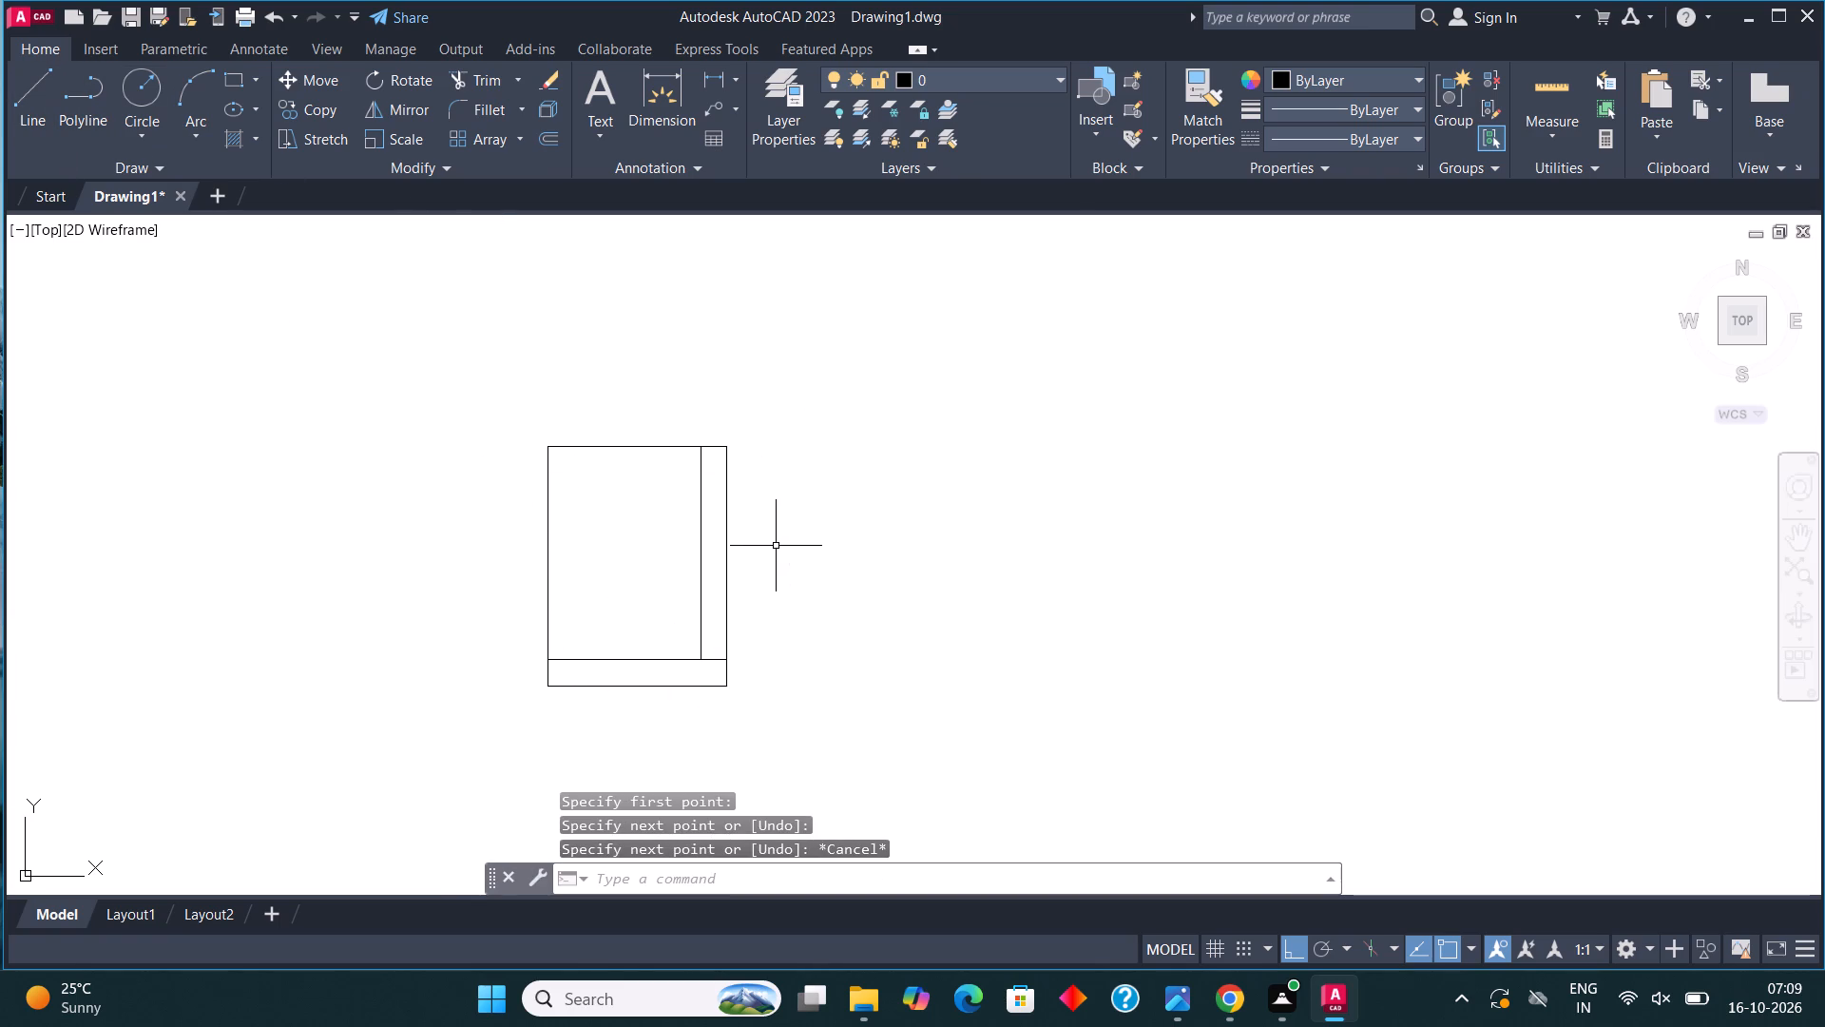
# Draw an 11'1" horizontal line to the right from the outer top-right corner of the small room.
pyautogui.click(17, 96)
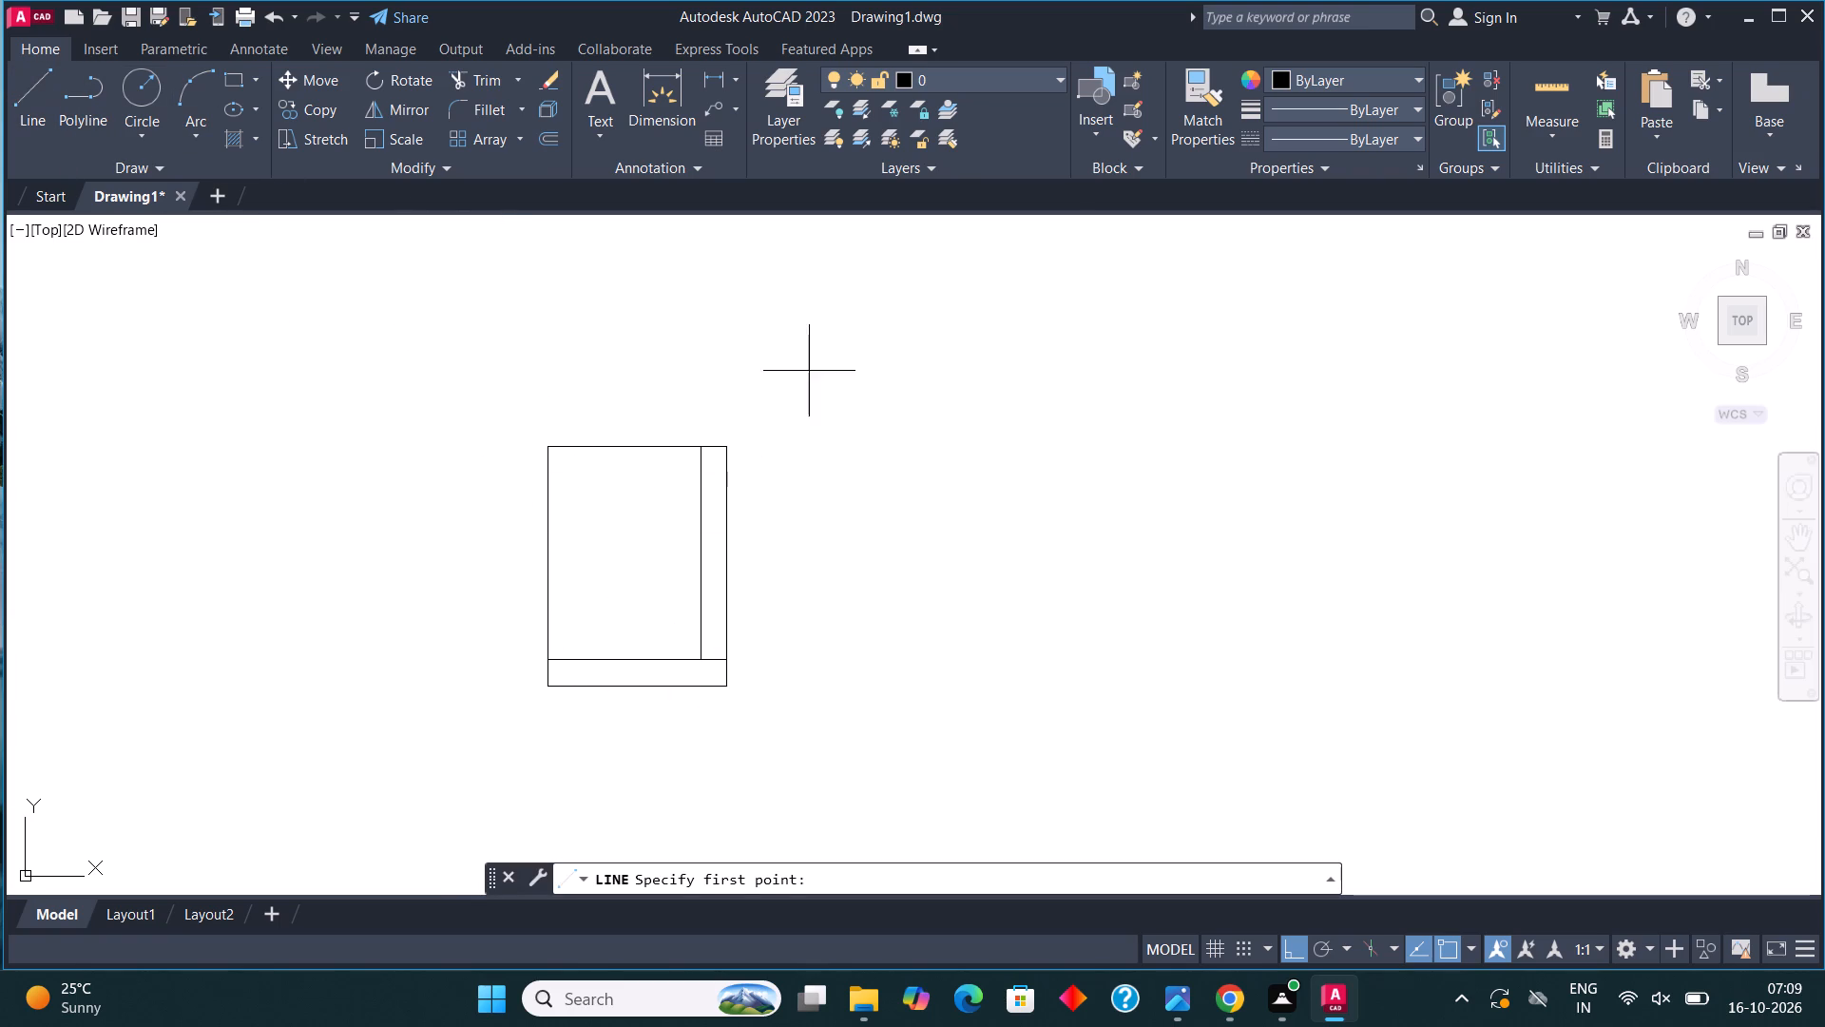
pyautogui.click(724, 444)
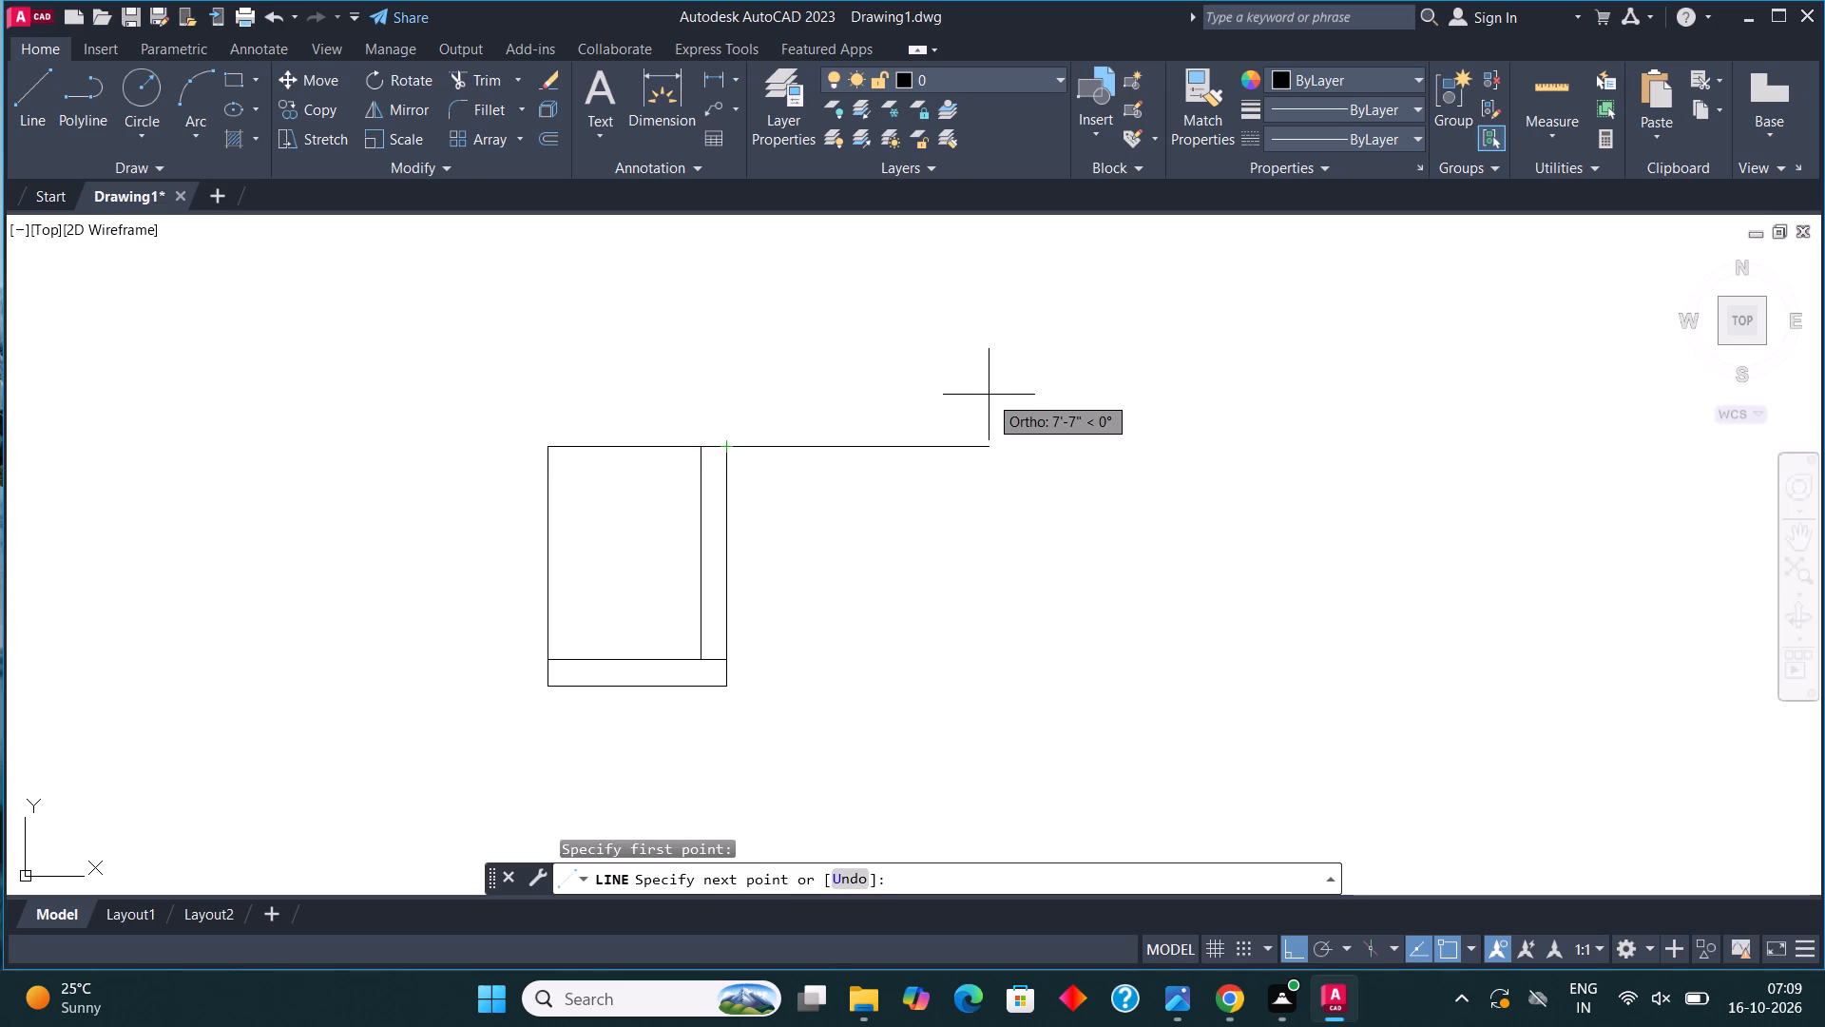
pyautogui.write("11'")
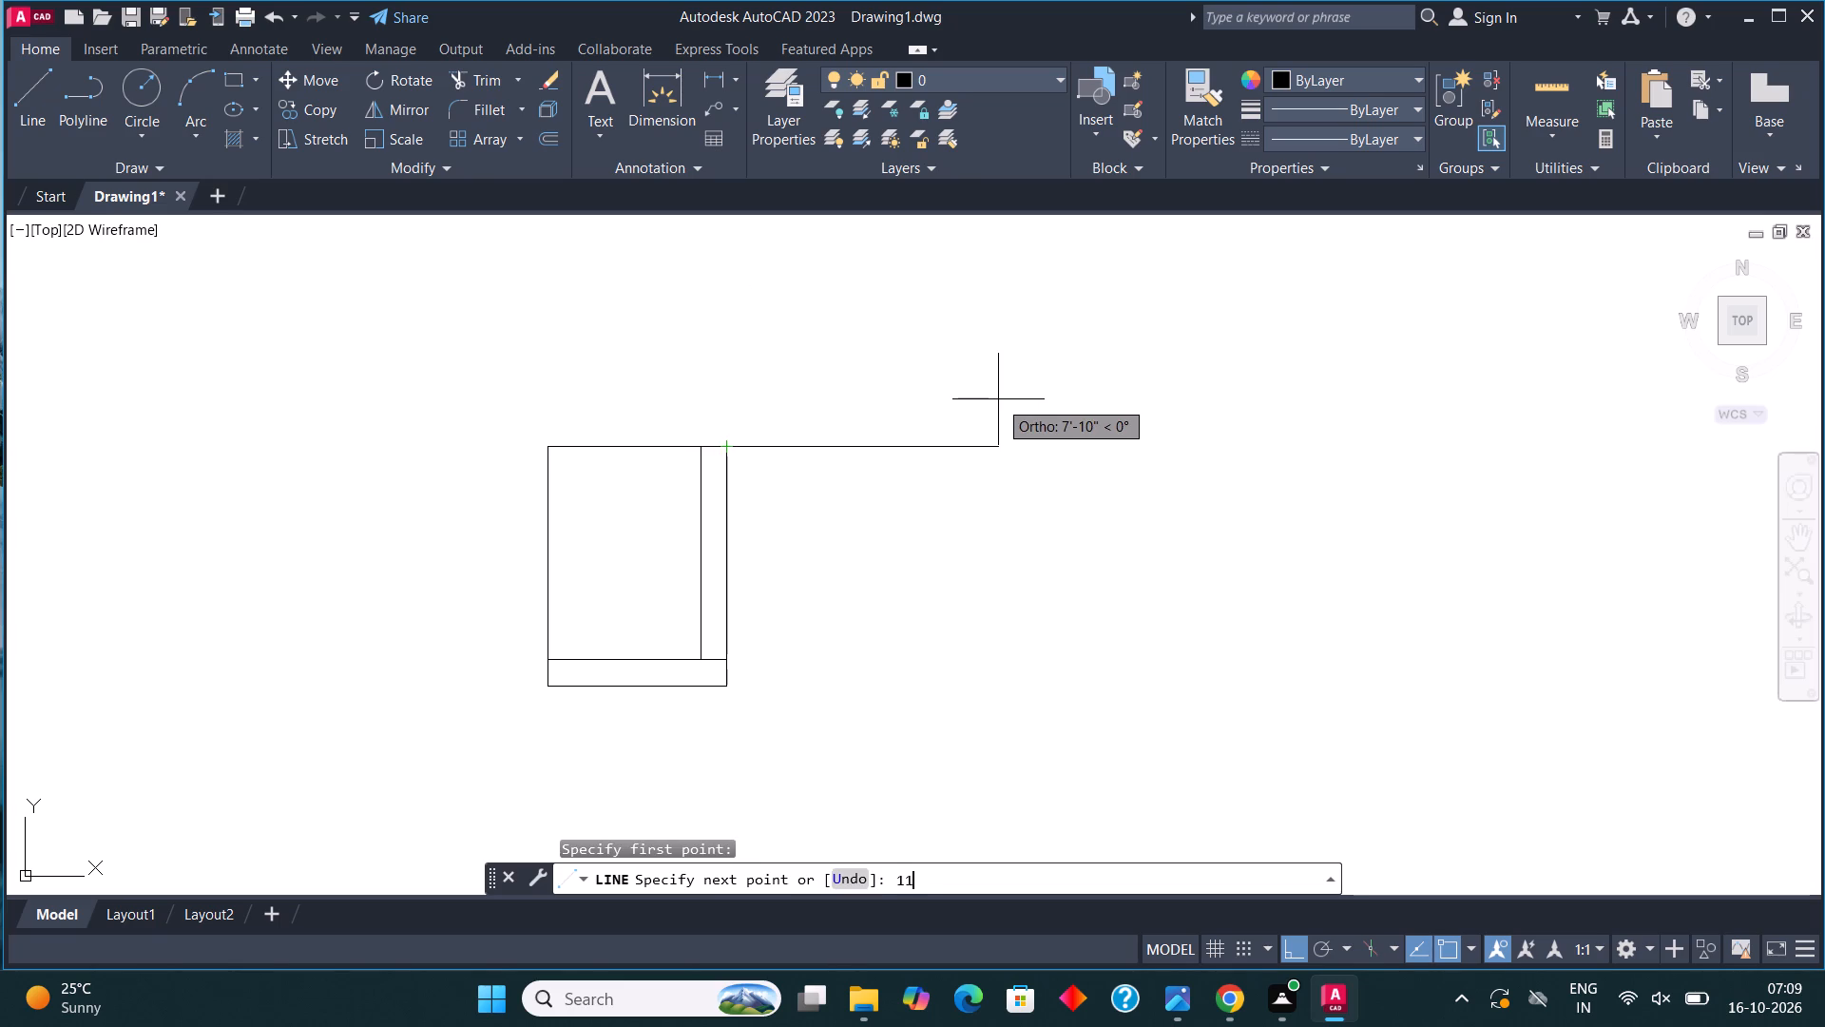
pyautogui.write('1"')
pyautogui.press('Return')
pyautogui.press('Escape')
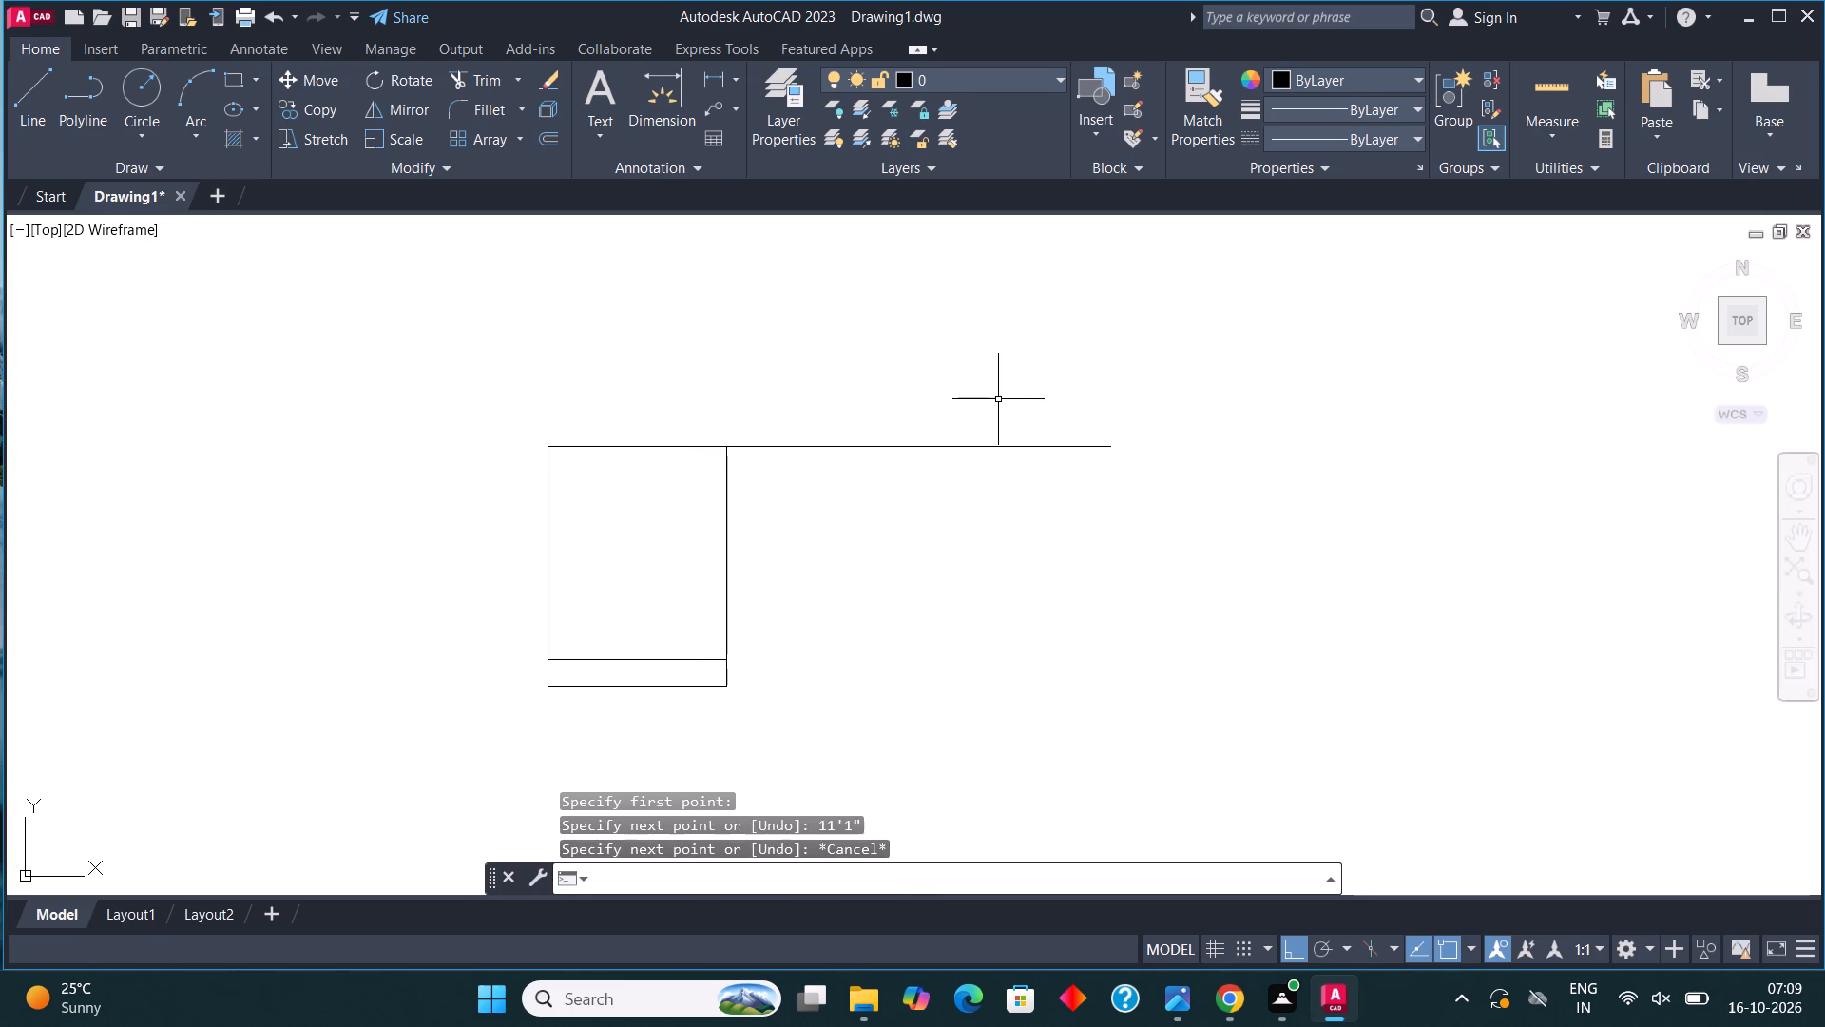
# Offset the 11'1" horizontal line downward by 9".
pyautogui.moveTo(1000, 492); pyautogui.dragTo(996, 482)
pyautogui.click(973, 433)
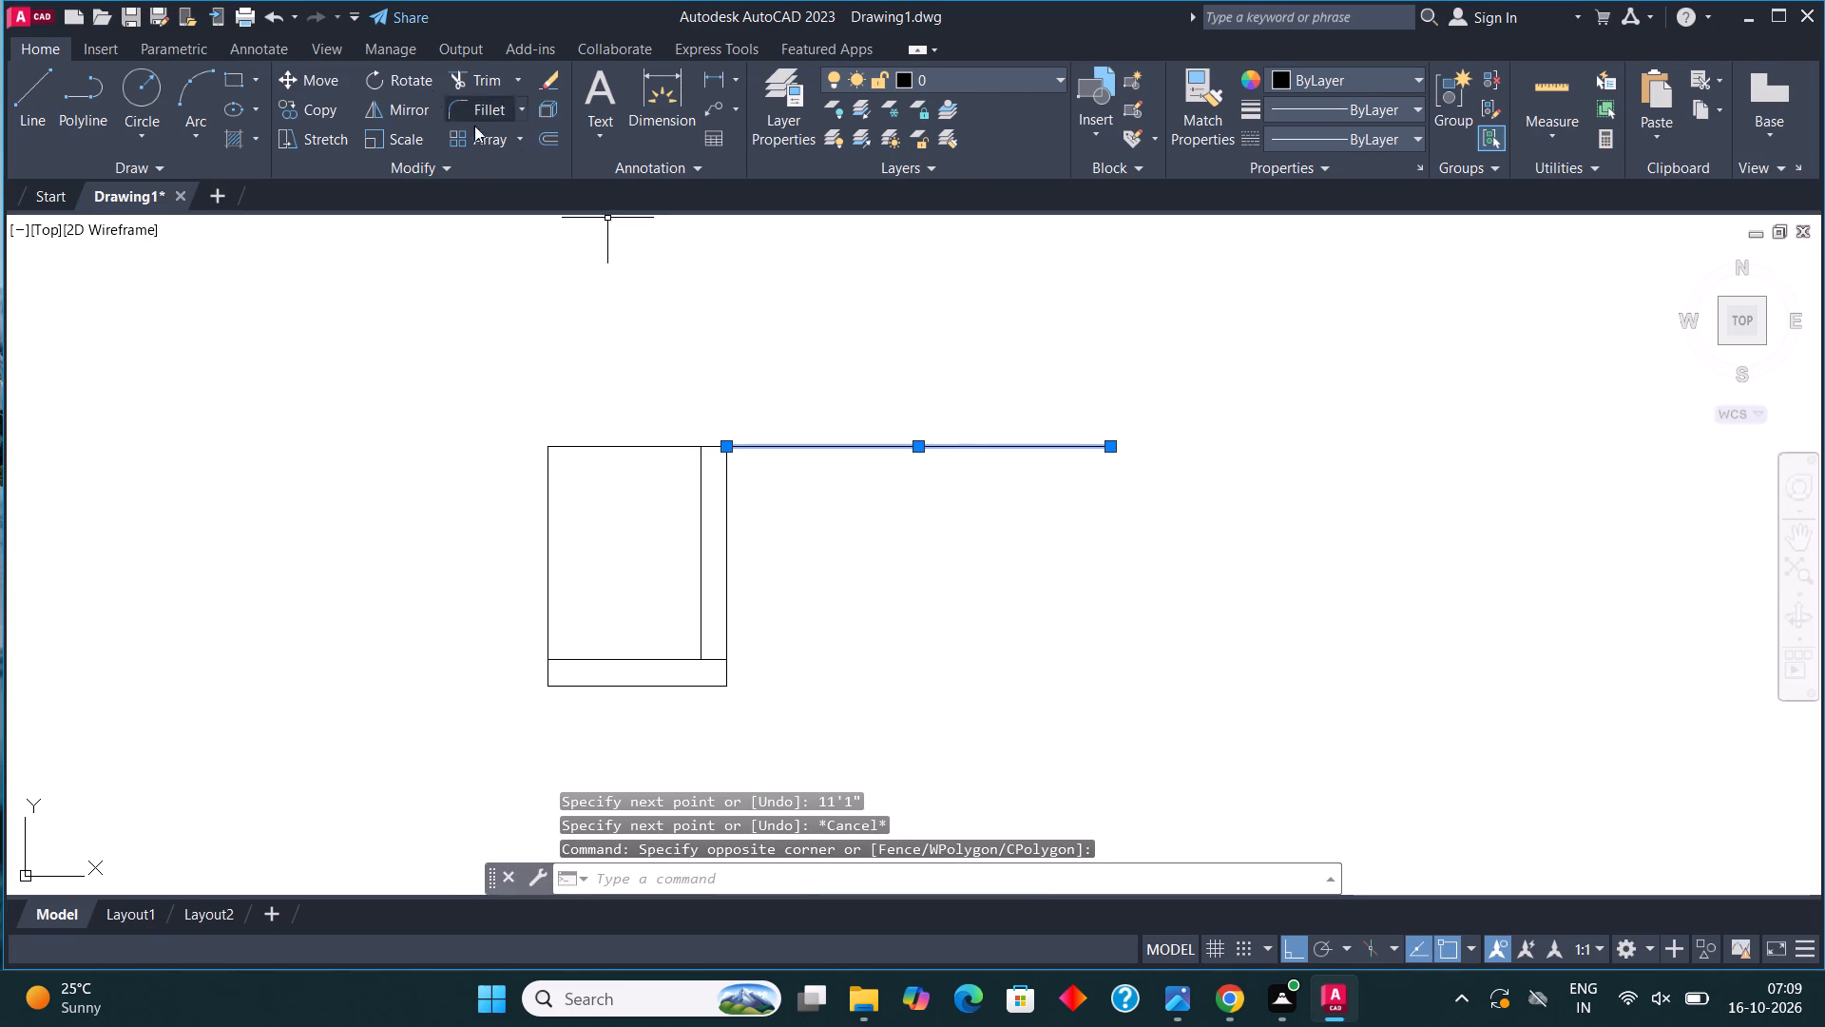
pyautogui.click(540, 140)
pyautogui.click(909, 448)
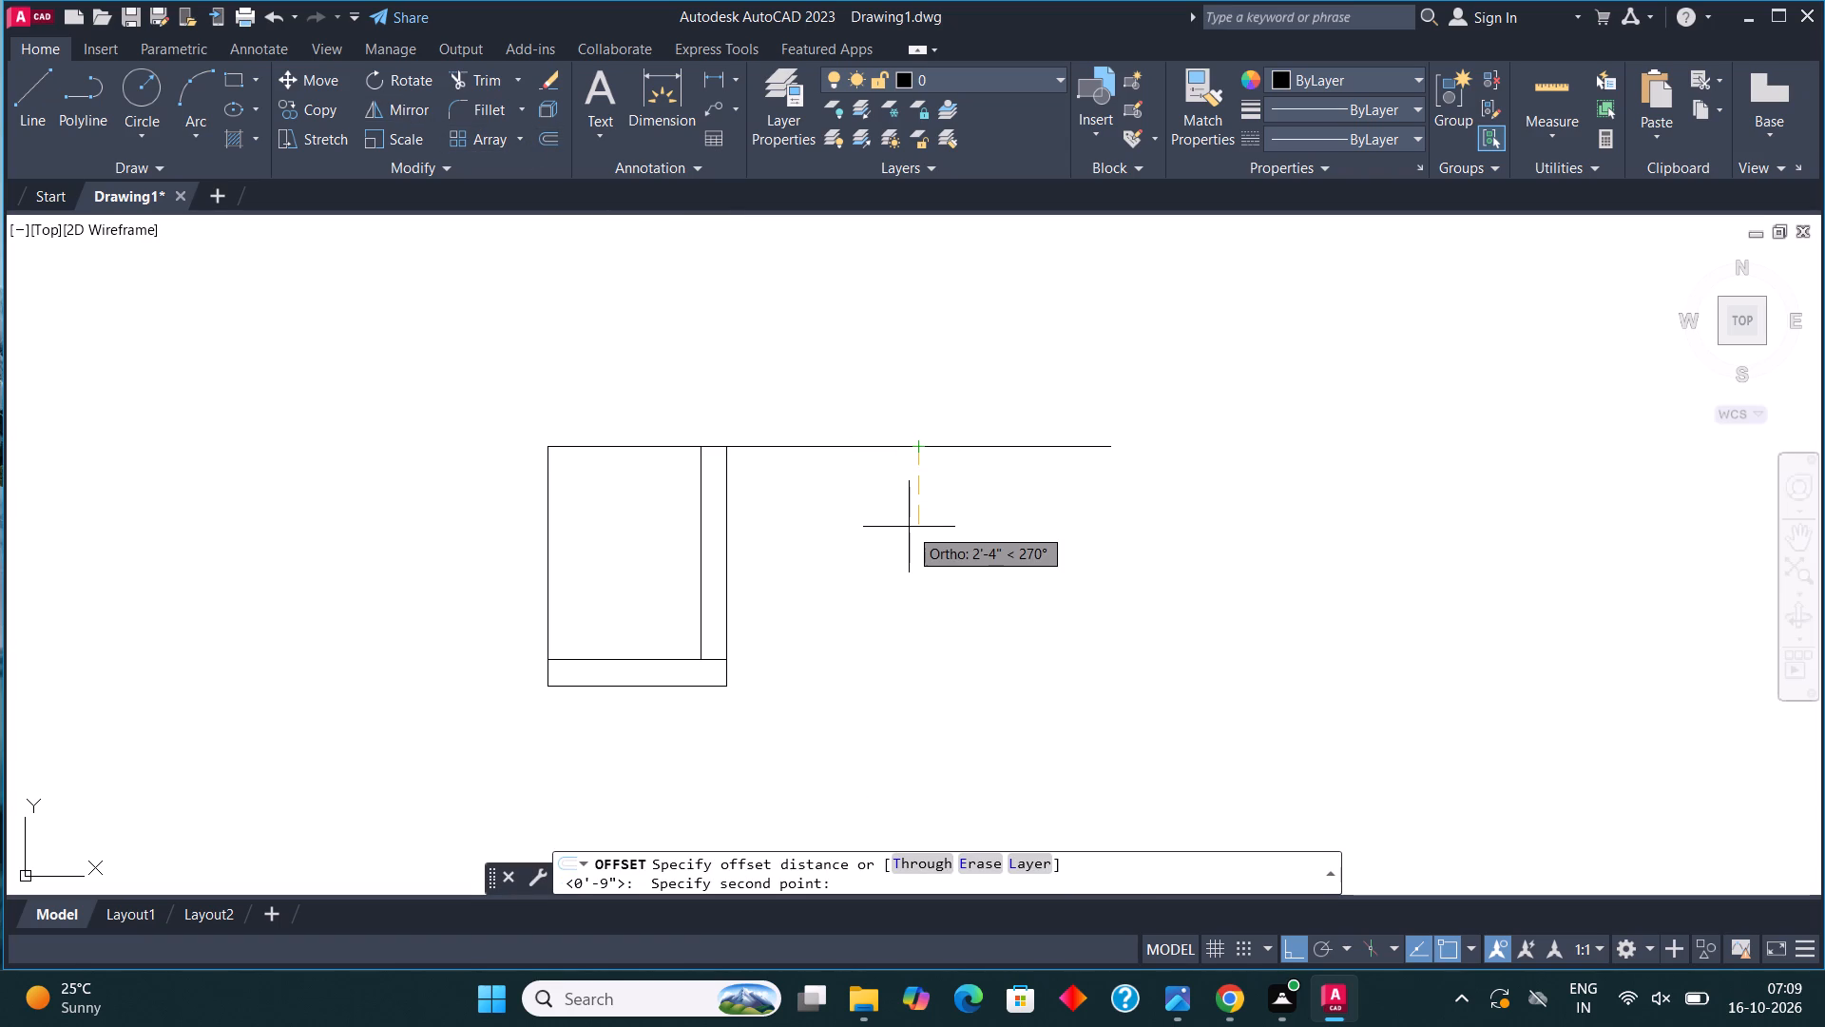
pyautogui.write('9"')
pyautogui.press('Return')
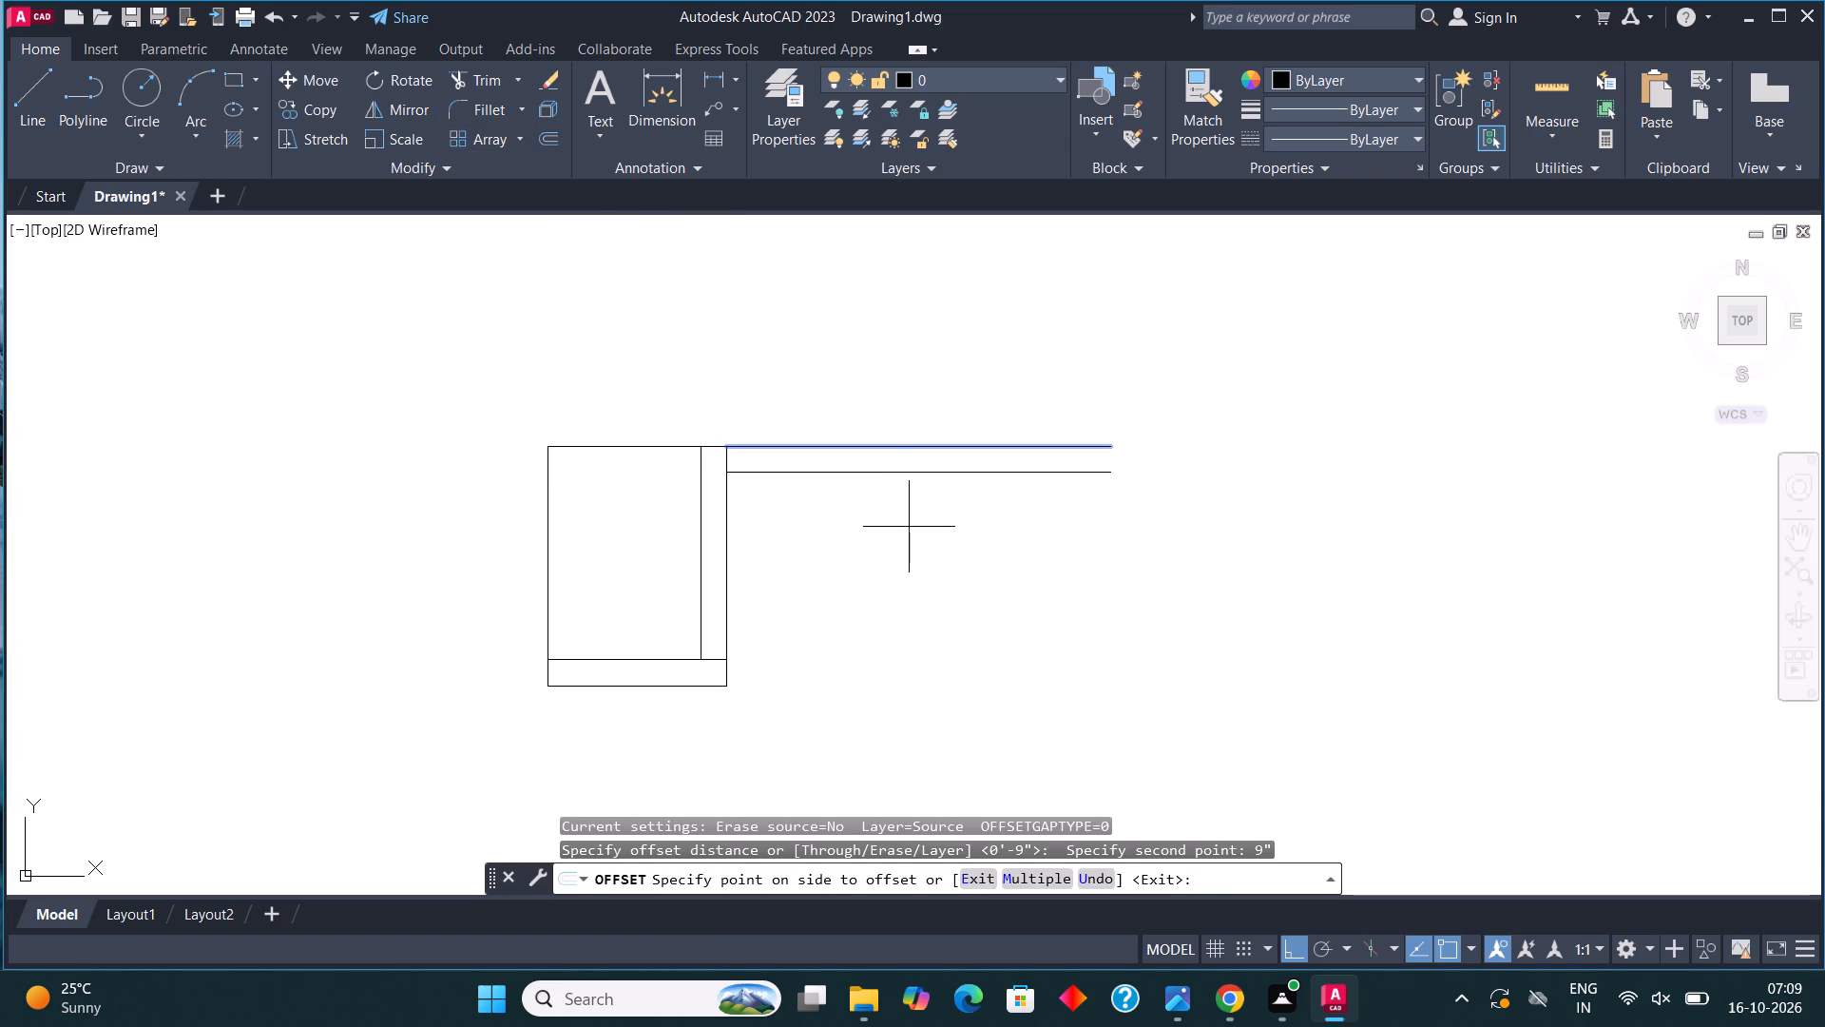
pyautogui.click(916, 566)
pyautogui.press('Escape')
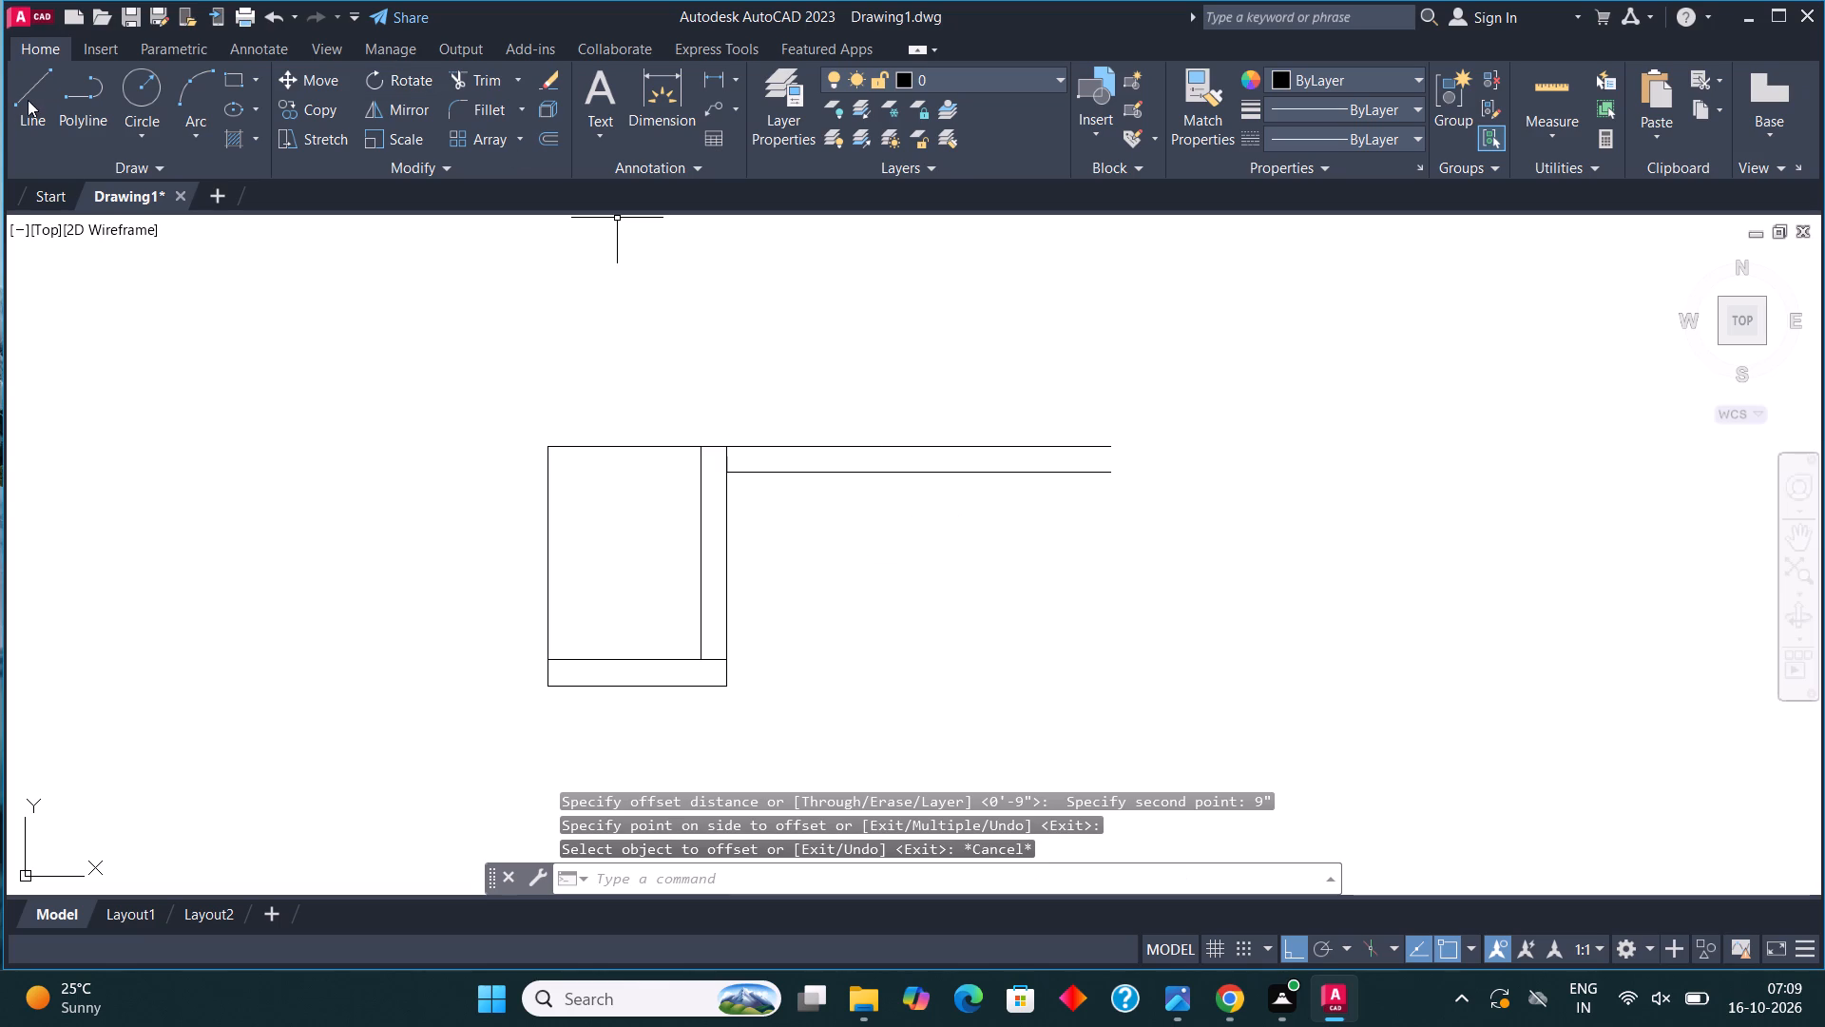
# Draw the second room from the lower offset line's left end: 12' down, 11'1" right, and back up to that line's right end.
pyautogui.click(28, 100)
pyautogui.click(730, 473)
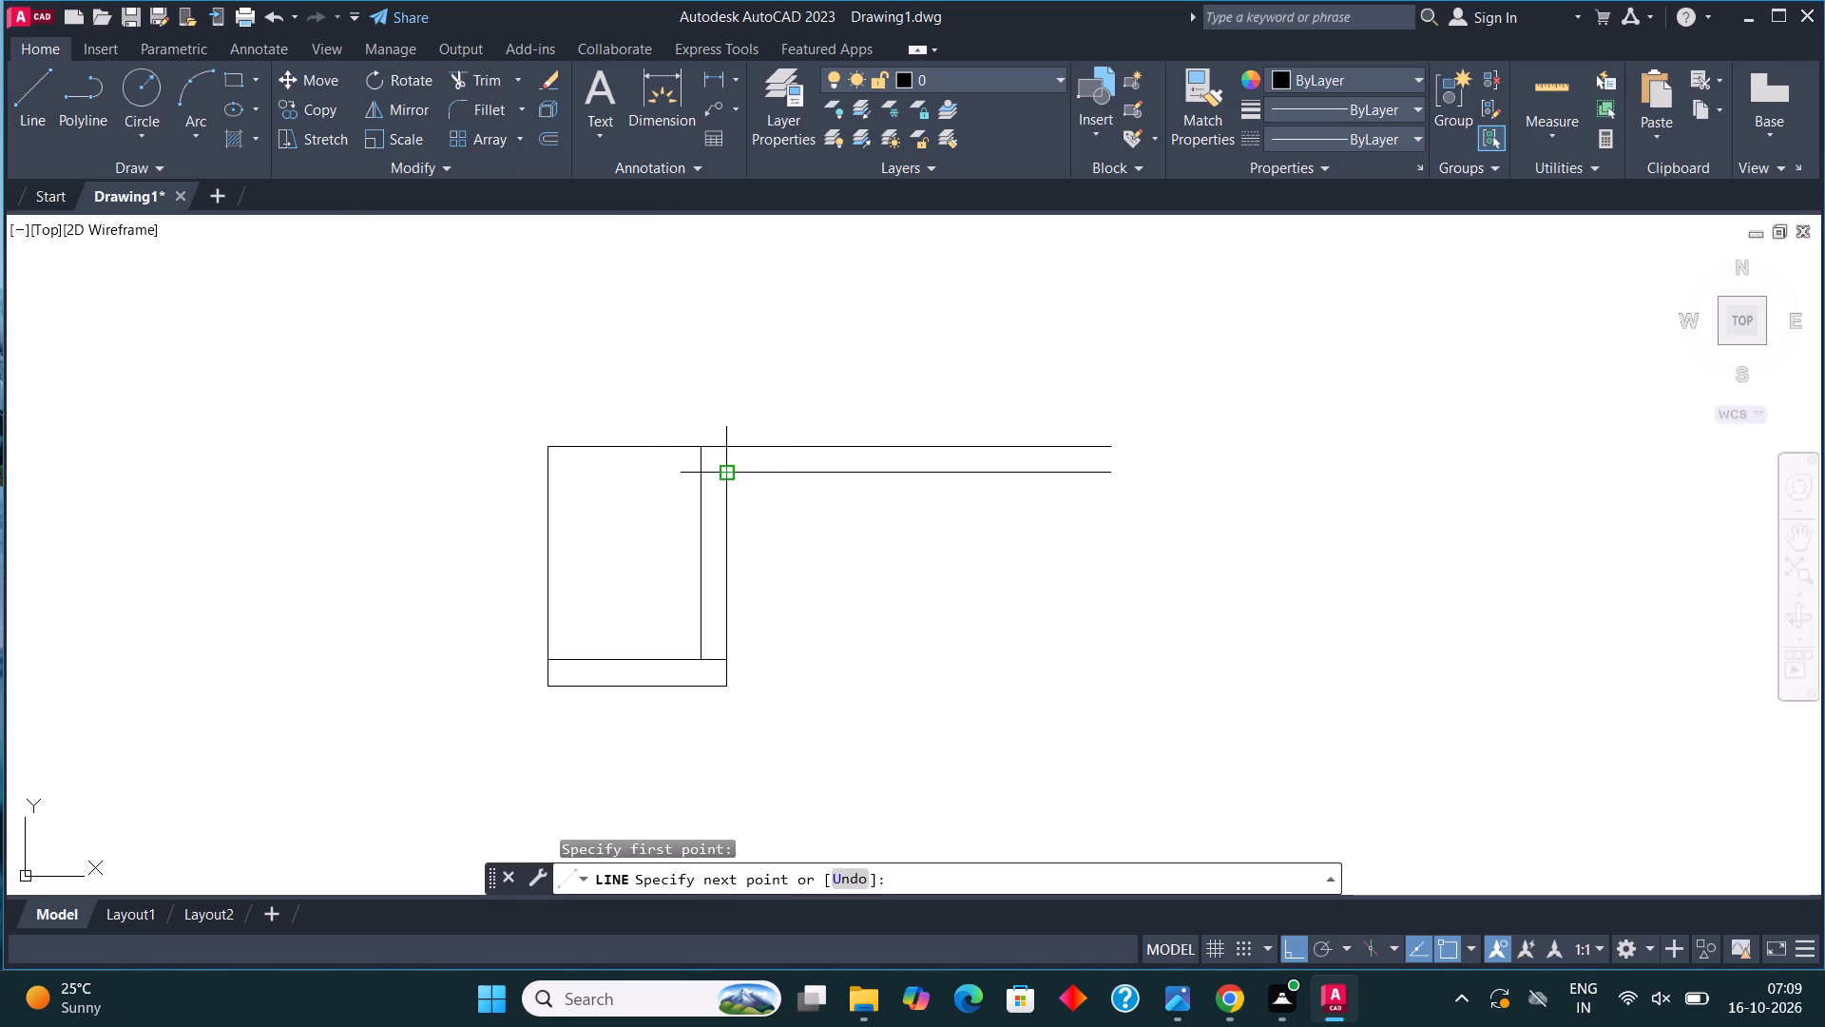
pyautogui.write("12'")
pyautogui.press('Return')
pyautogui.scroll(-4, 721, 765)
pyautogui.moveTo(941, 697); pyautogui.dragTo(941, 620, button='middle')
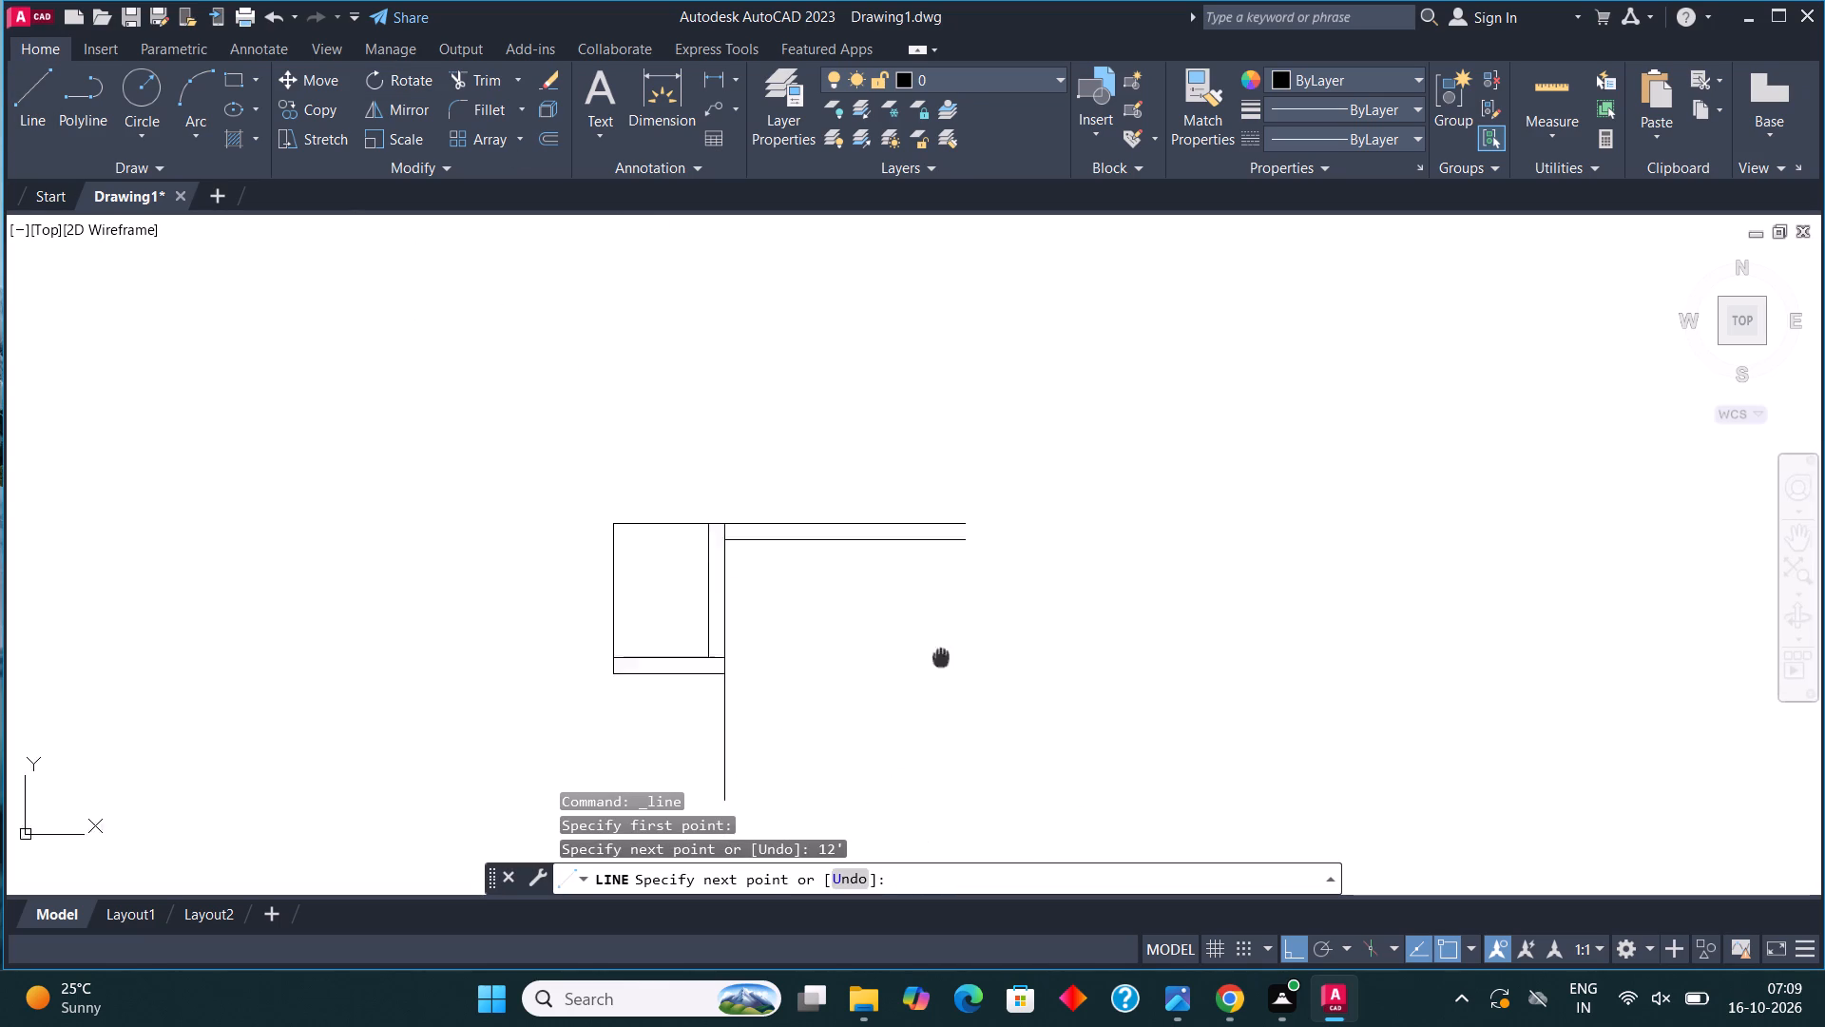
pyautogui.moveTo(941, 620); pyautogui.dragTo(945, 595, button='middle')
pyautogui.write('11\'1"')
pyautogui.press('Return')
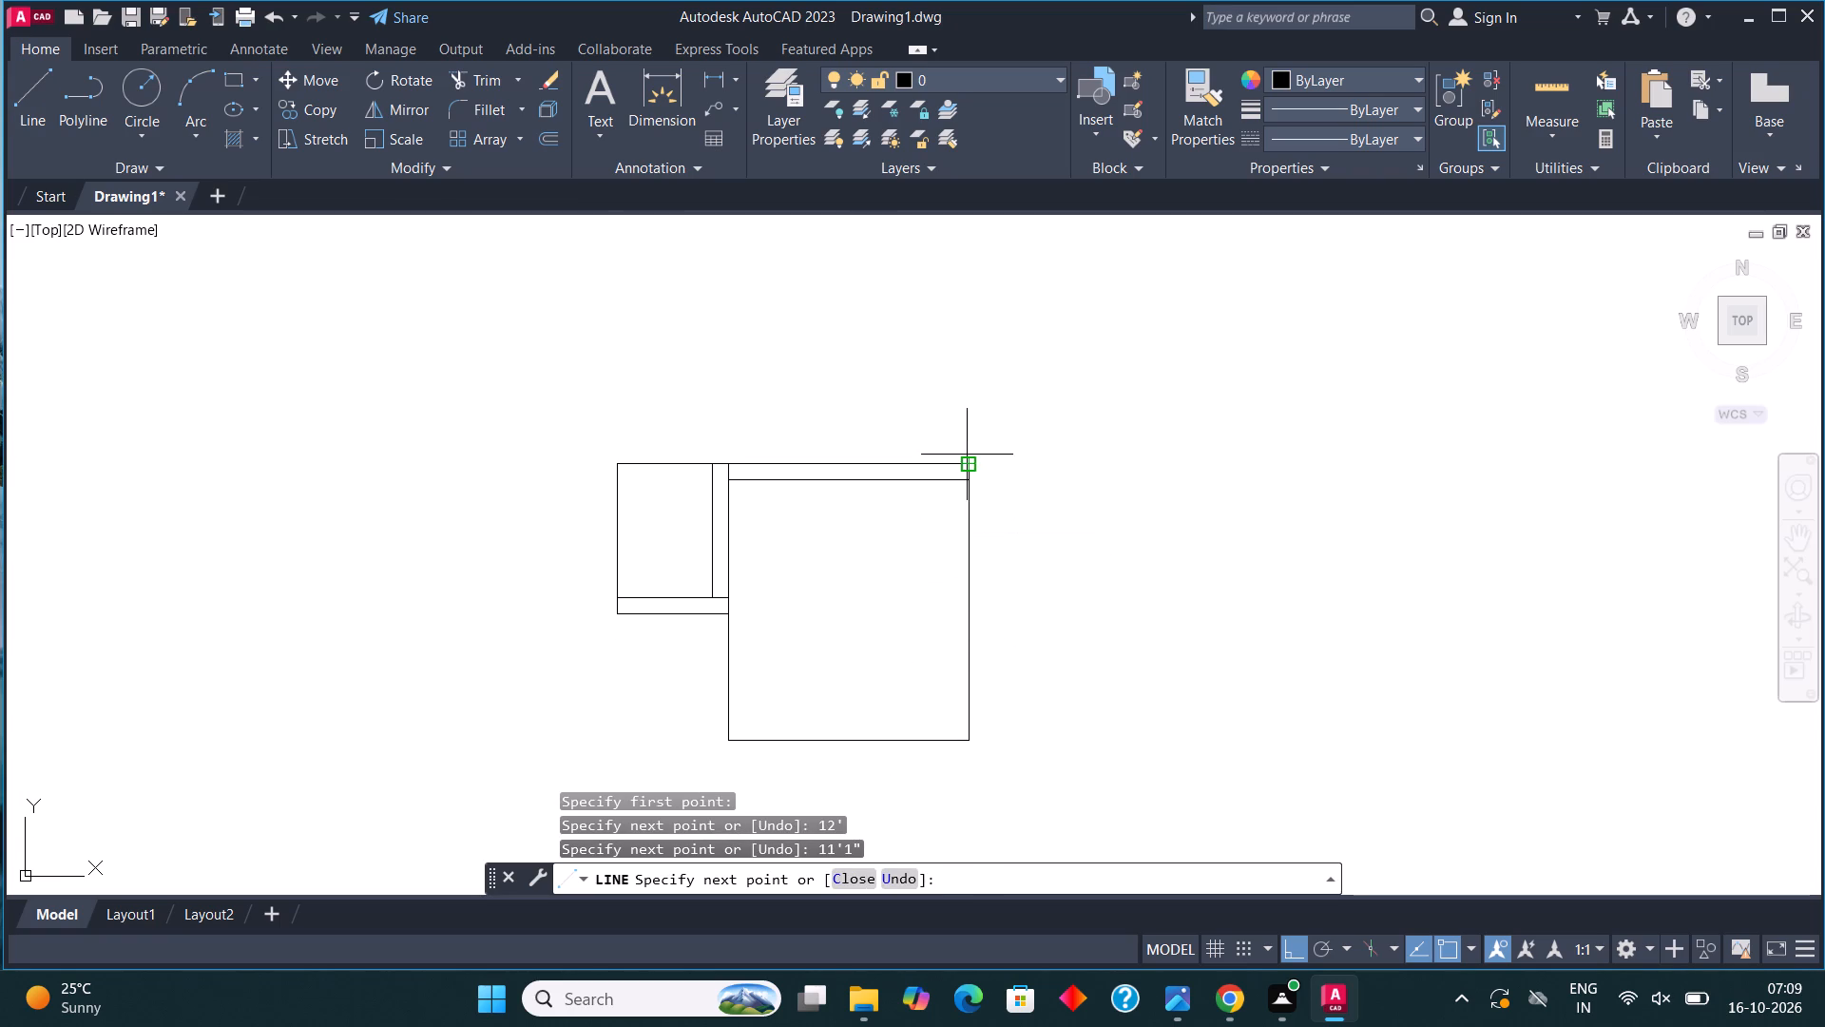
pyautogui.click(961, 485)
pyautogui.press('Escape')
# Offset the second room's right, bottom and left wall lines outward by 9".
pyautogui.moveTo(985, 588); pyautogui.dragTo(971, 529, button='middle')
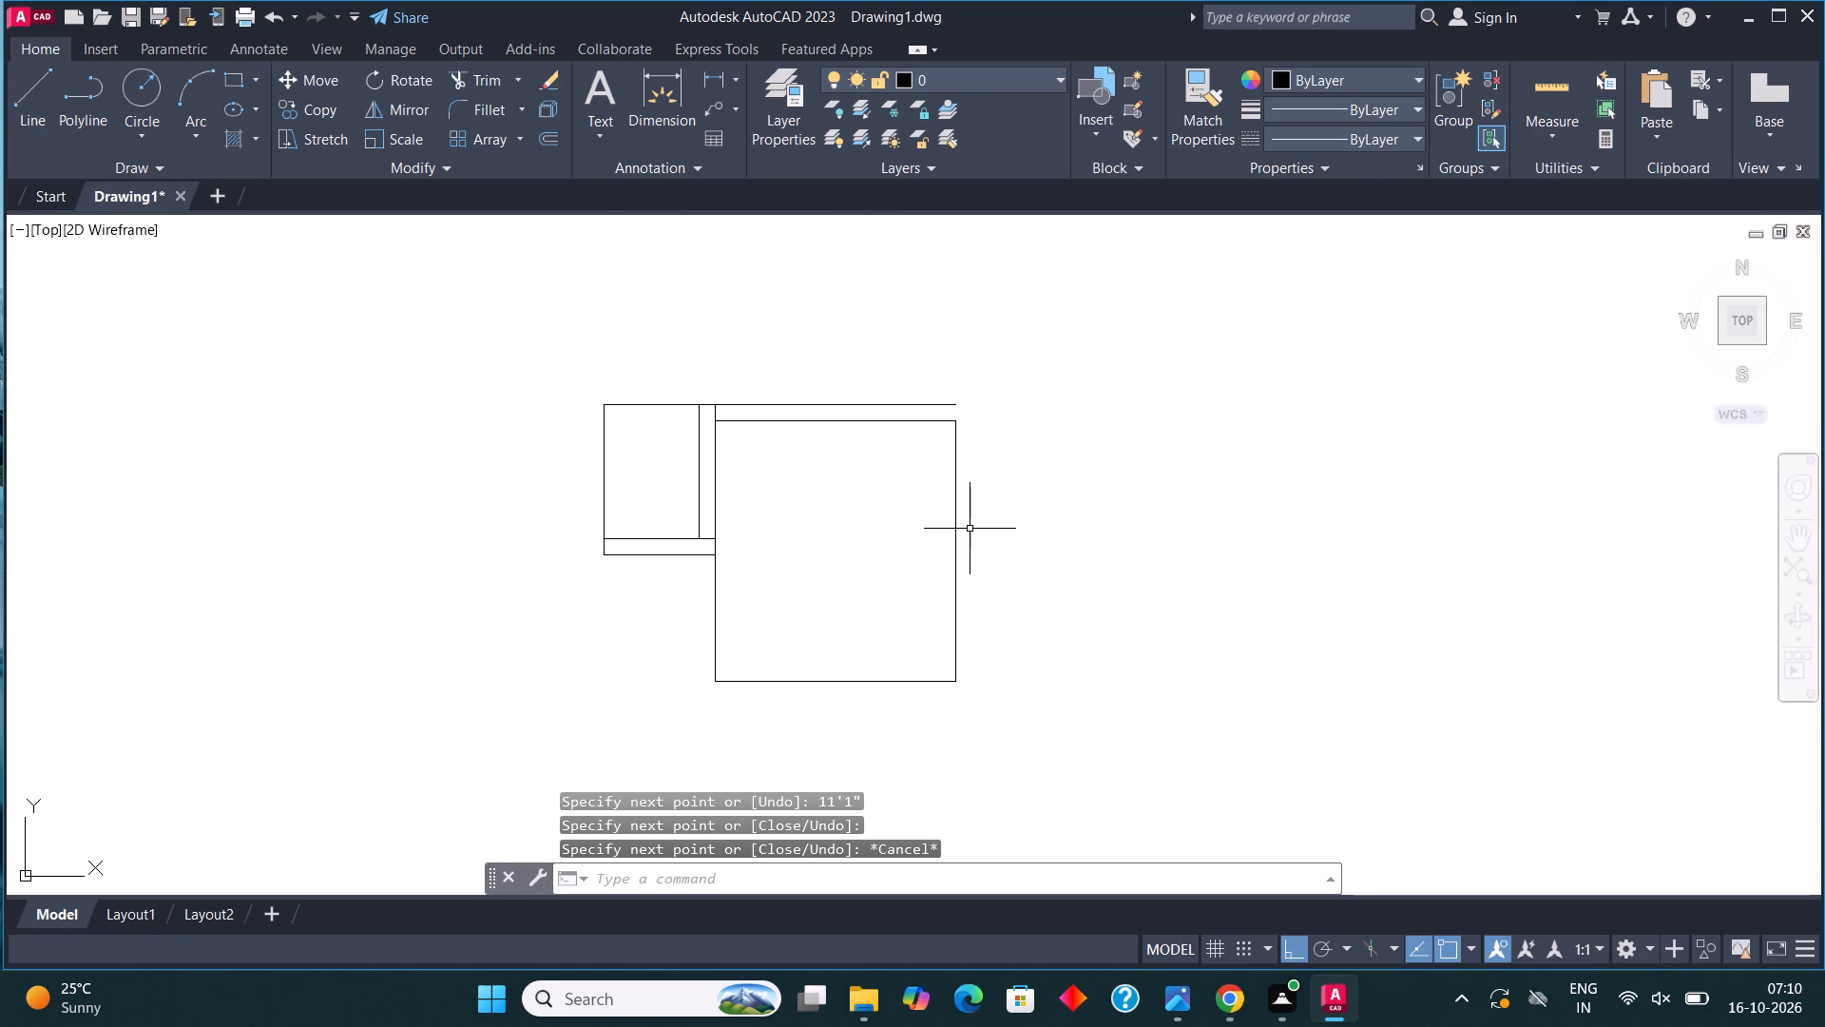
pyautogui.click(982, 697)
pyautogui.click(595, 656)
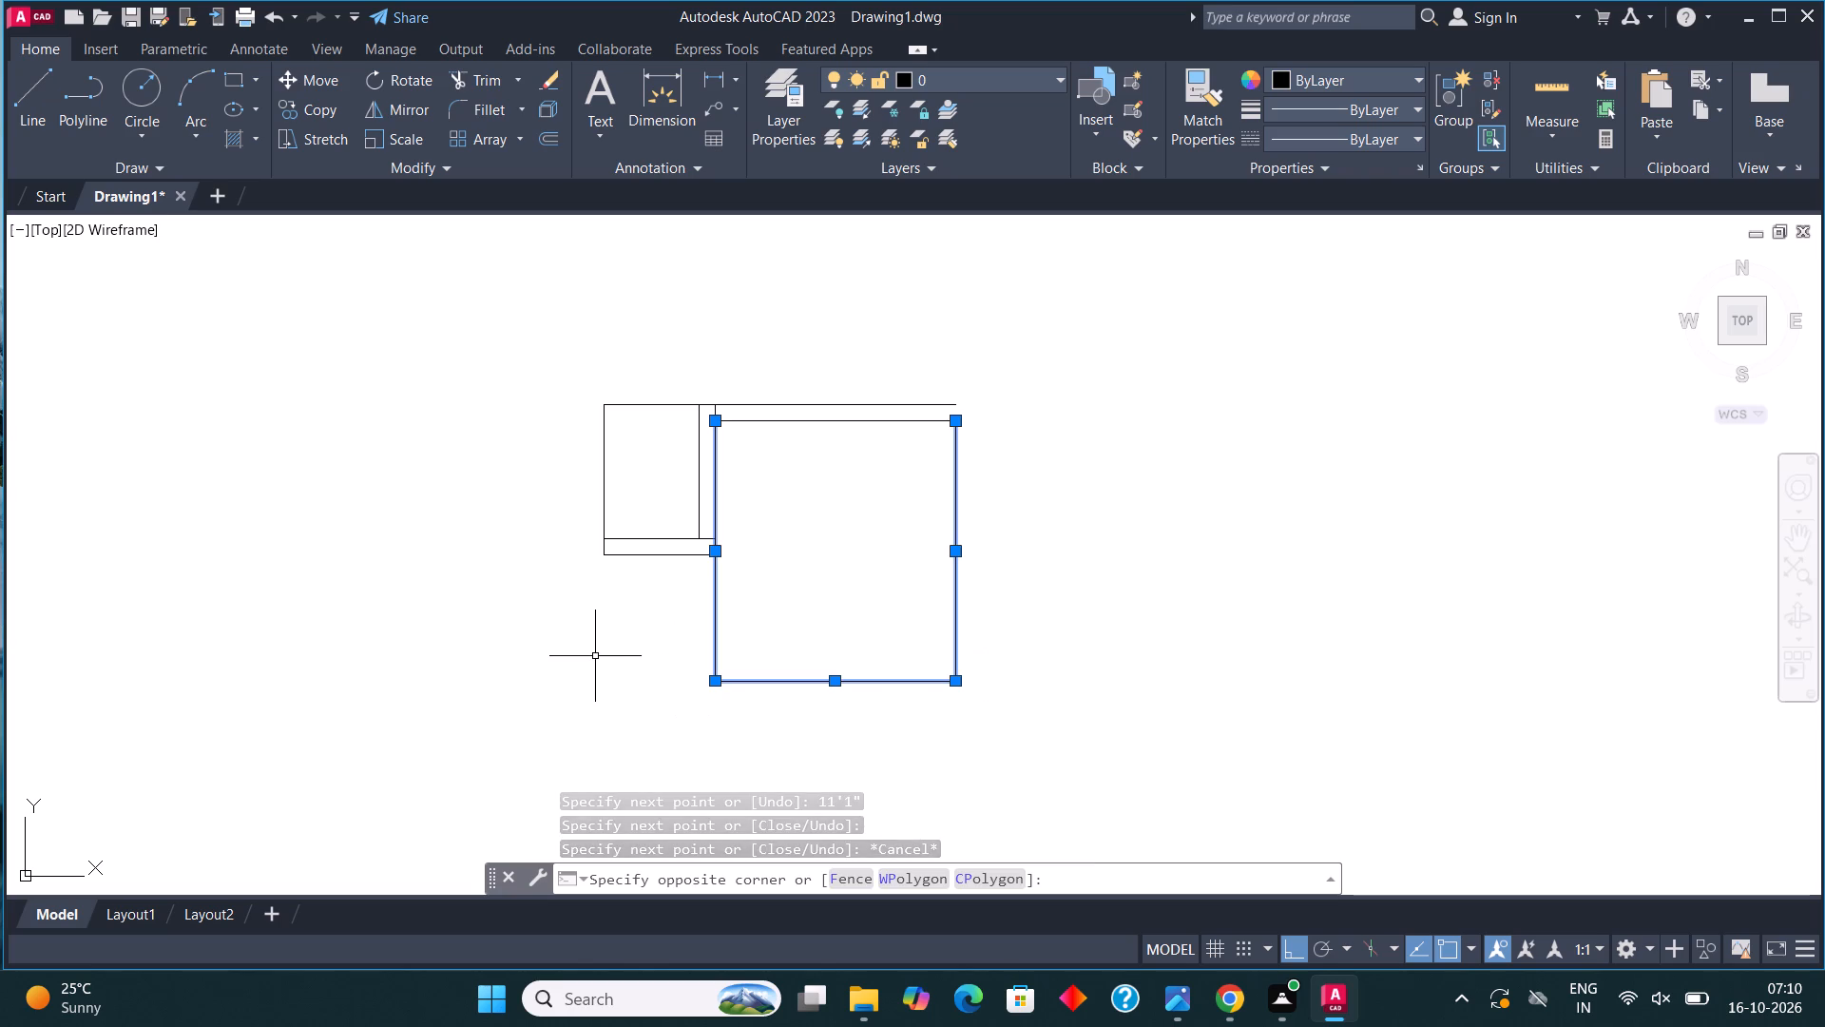
pyautogui.click(555, 138)
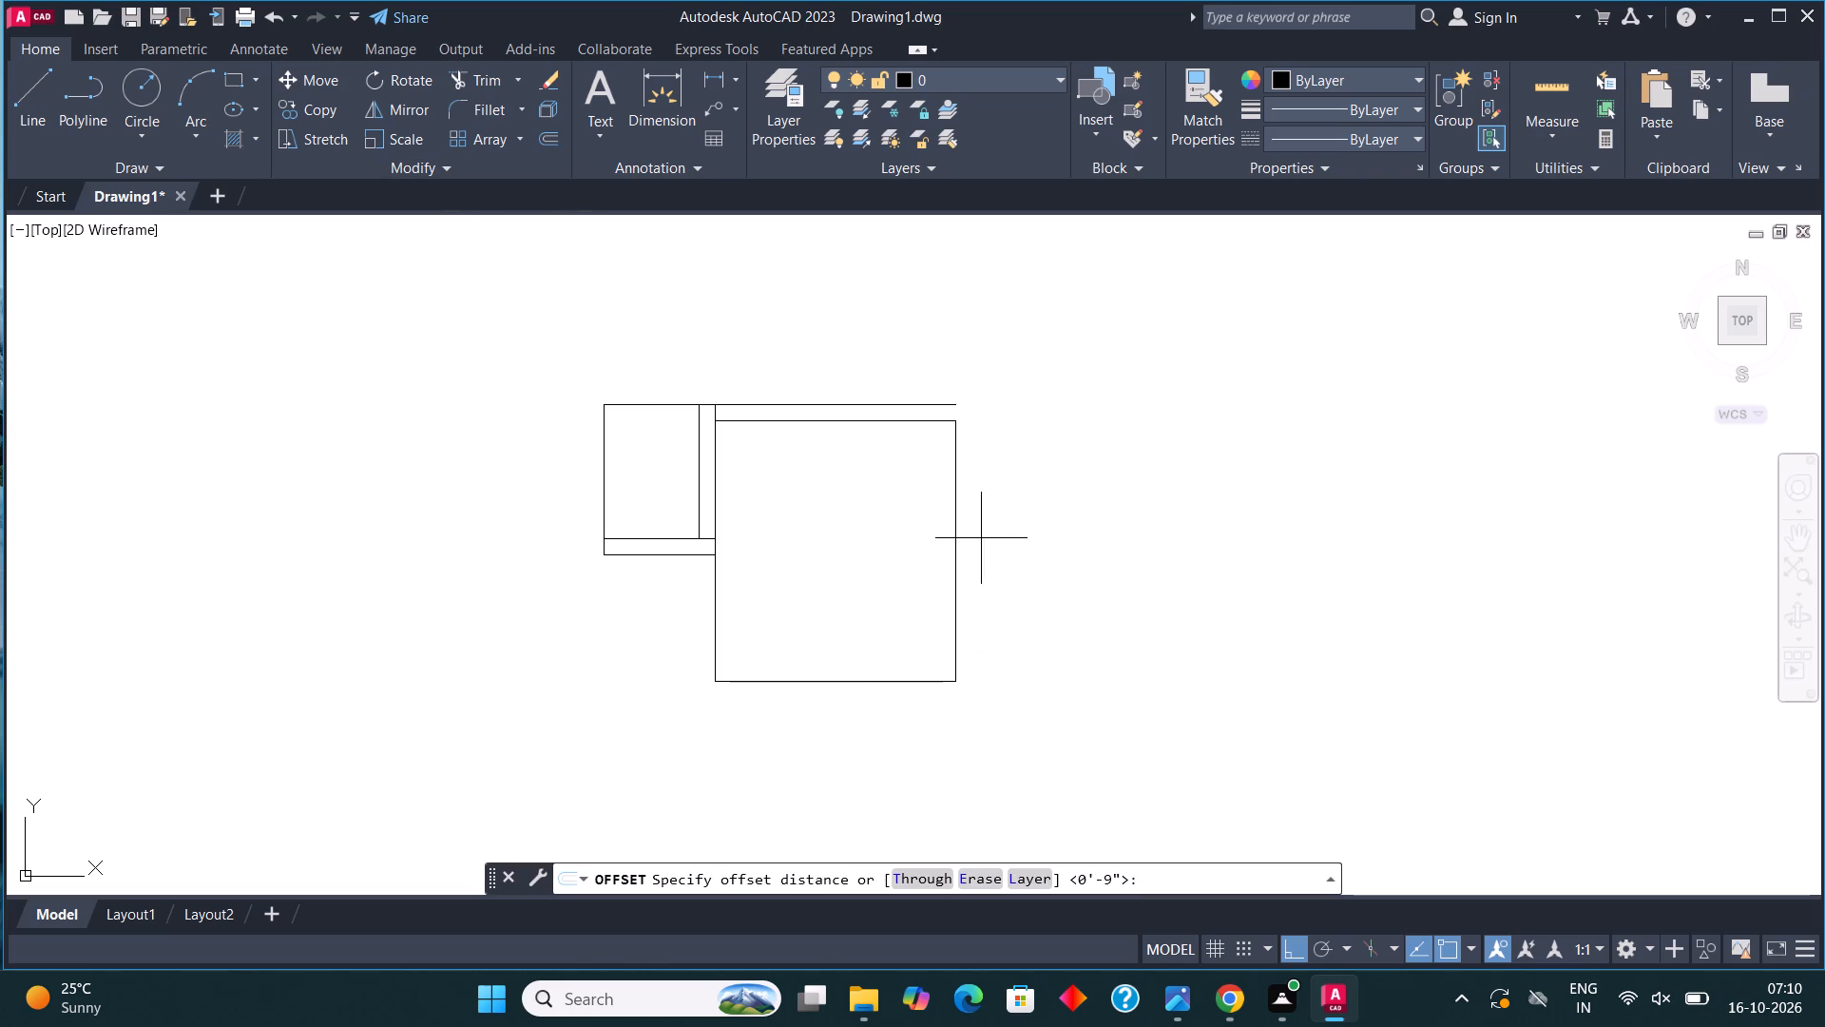
pyautogui.click(960, 524)
pyautogui.write('9"')
pyautogui.press('Return')
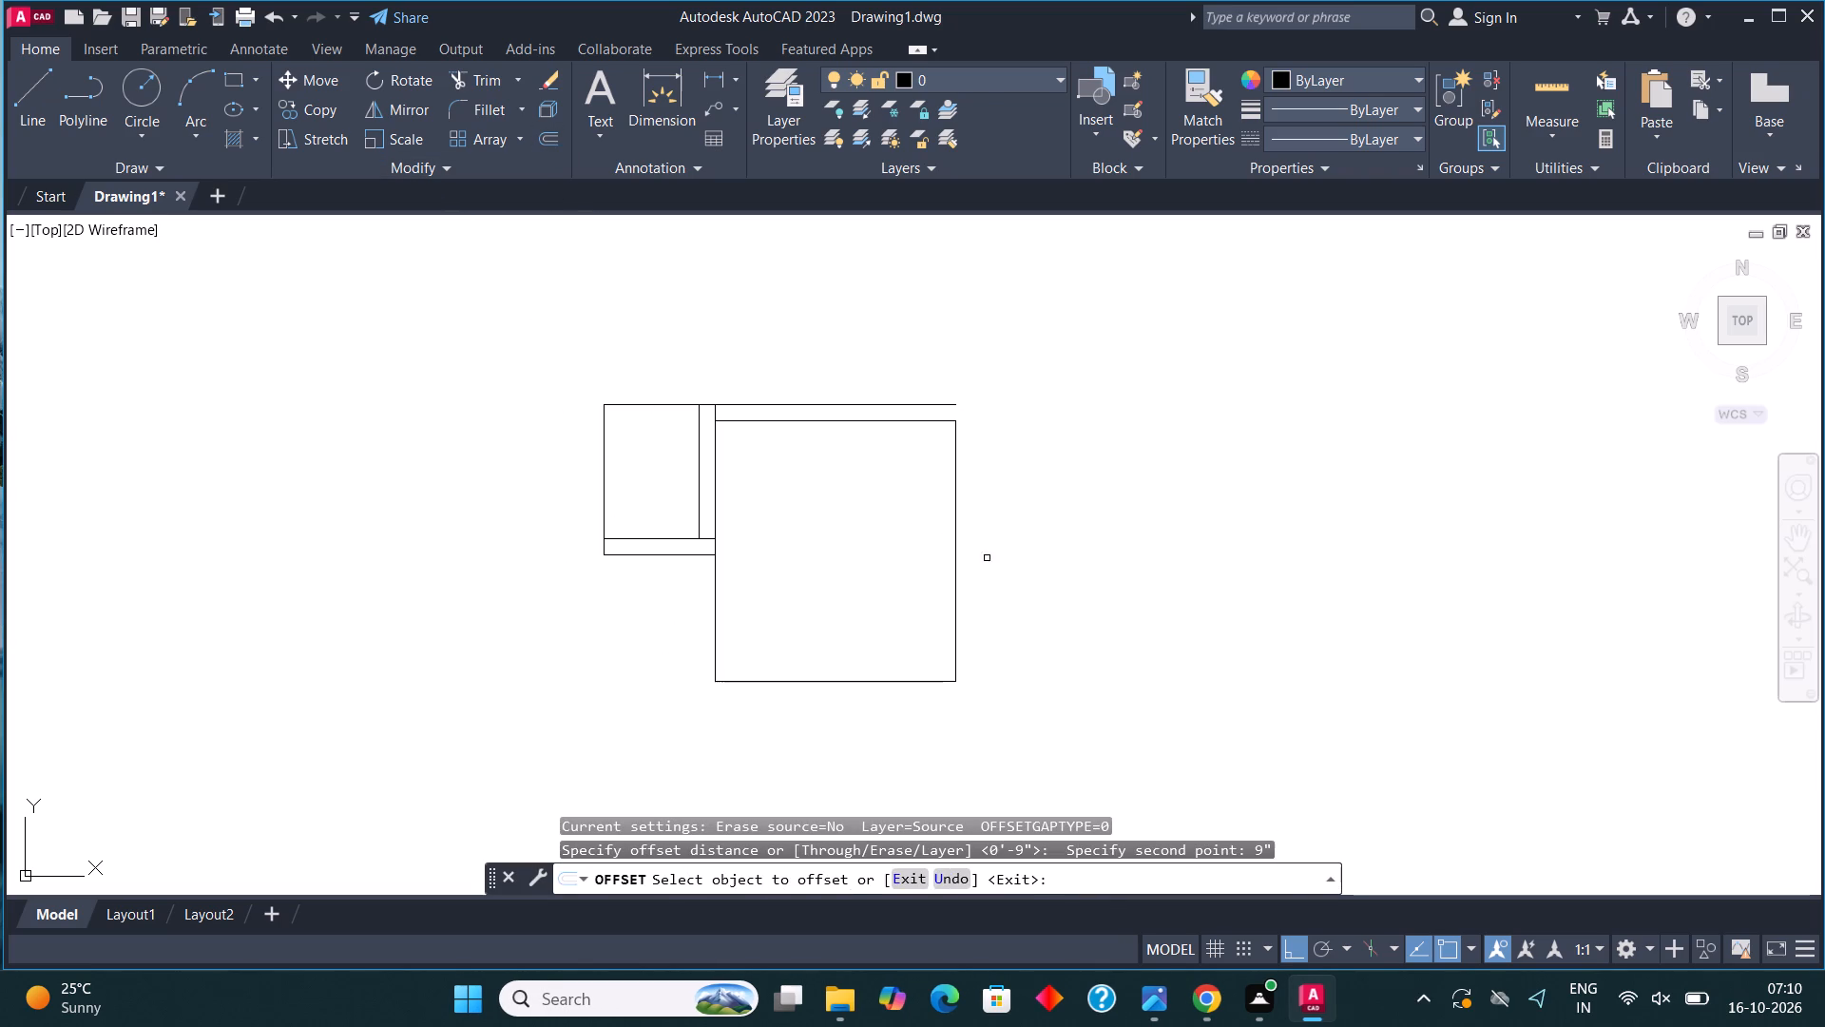
pyautogui.click(960, 559)
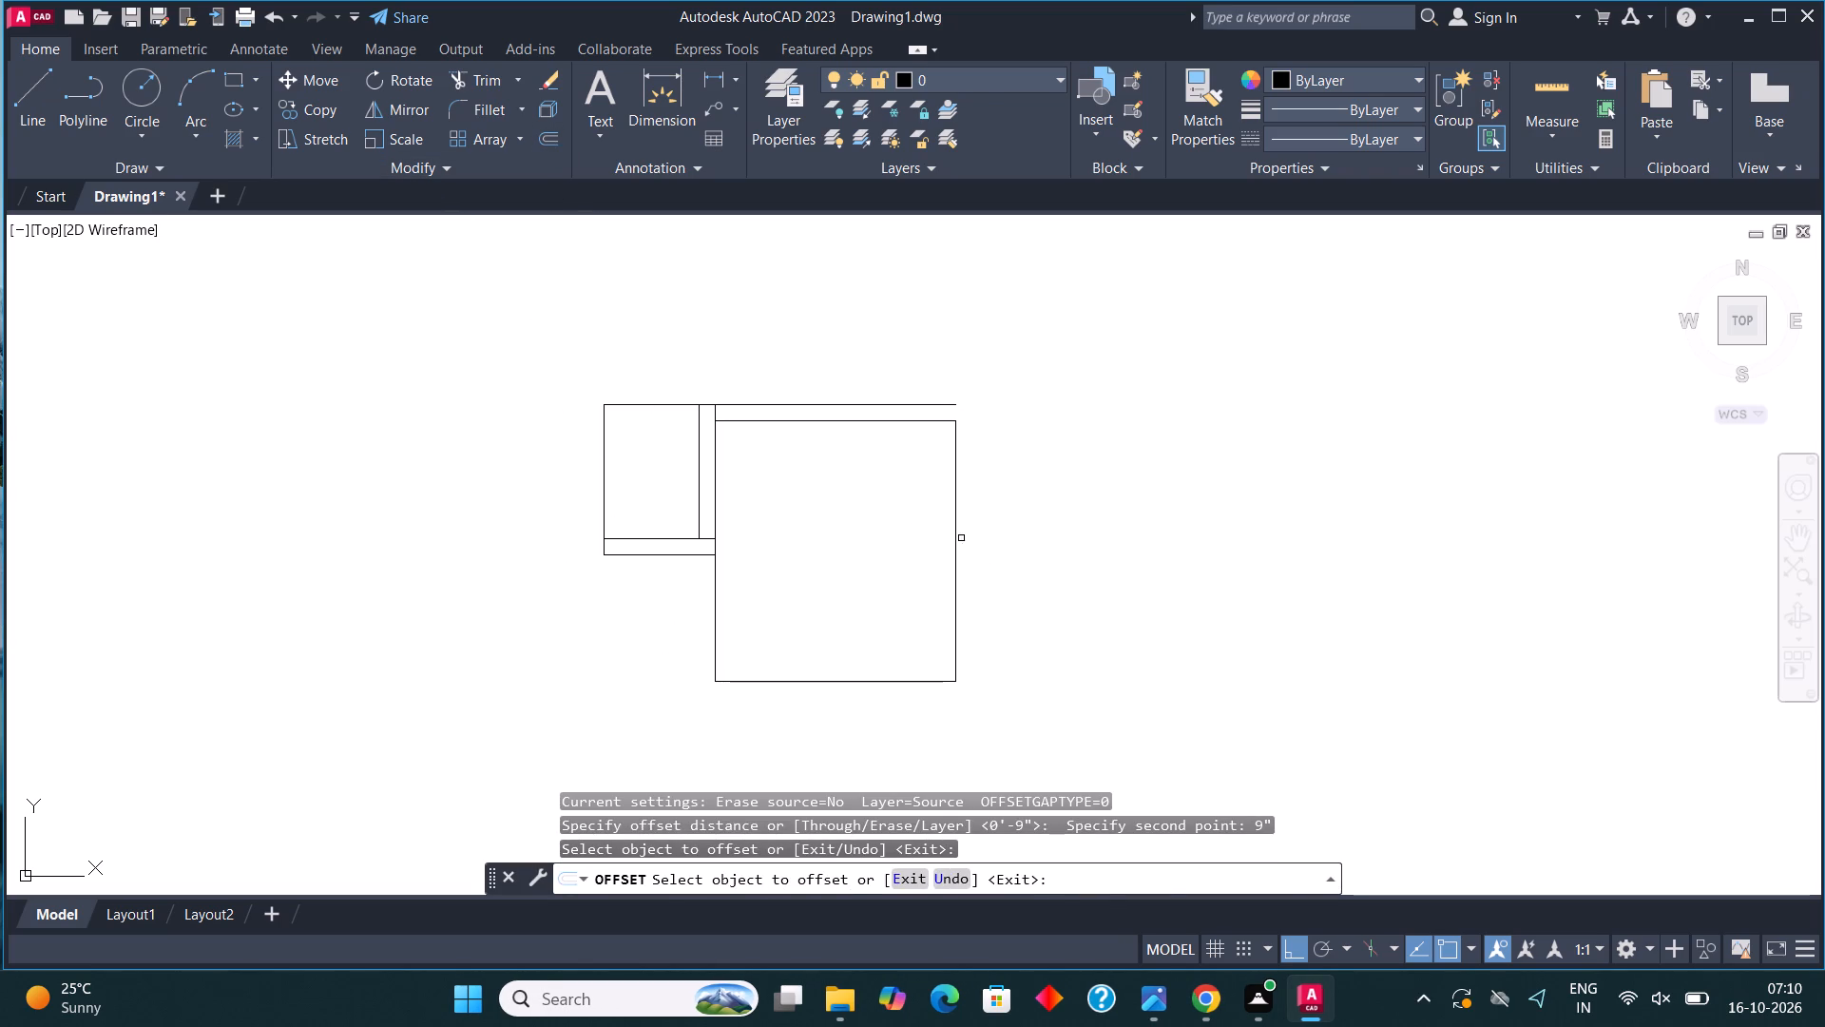
pyautogui.click(954, 529)
pyautogui.click(1029, 512)
pyautogui.click(838, 683)
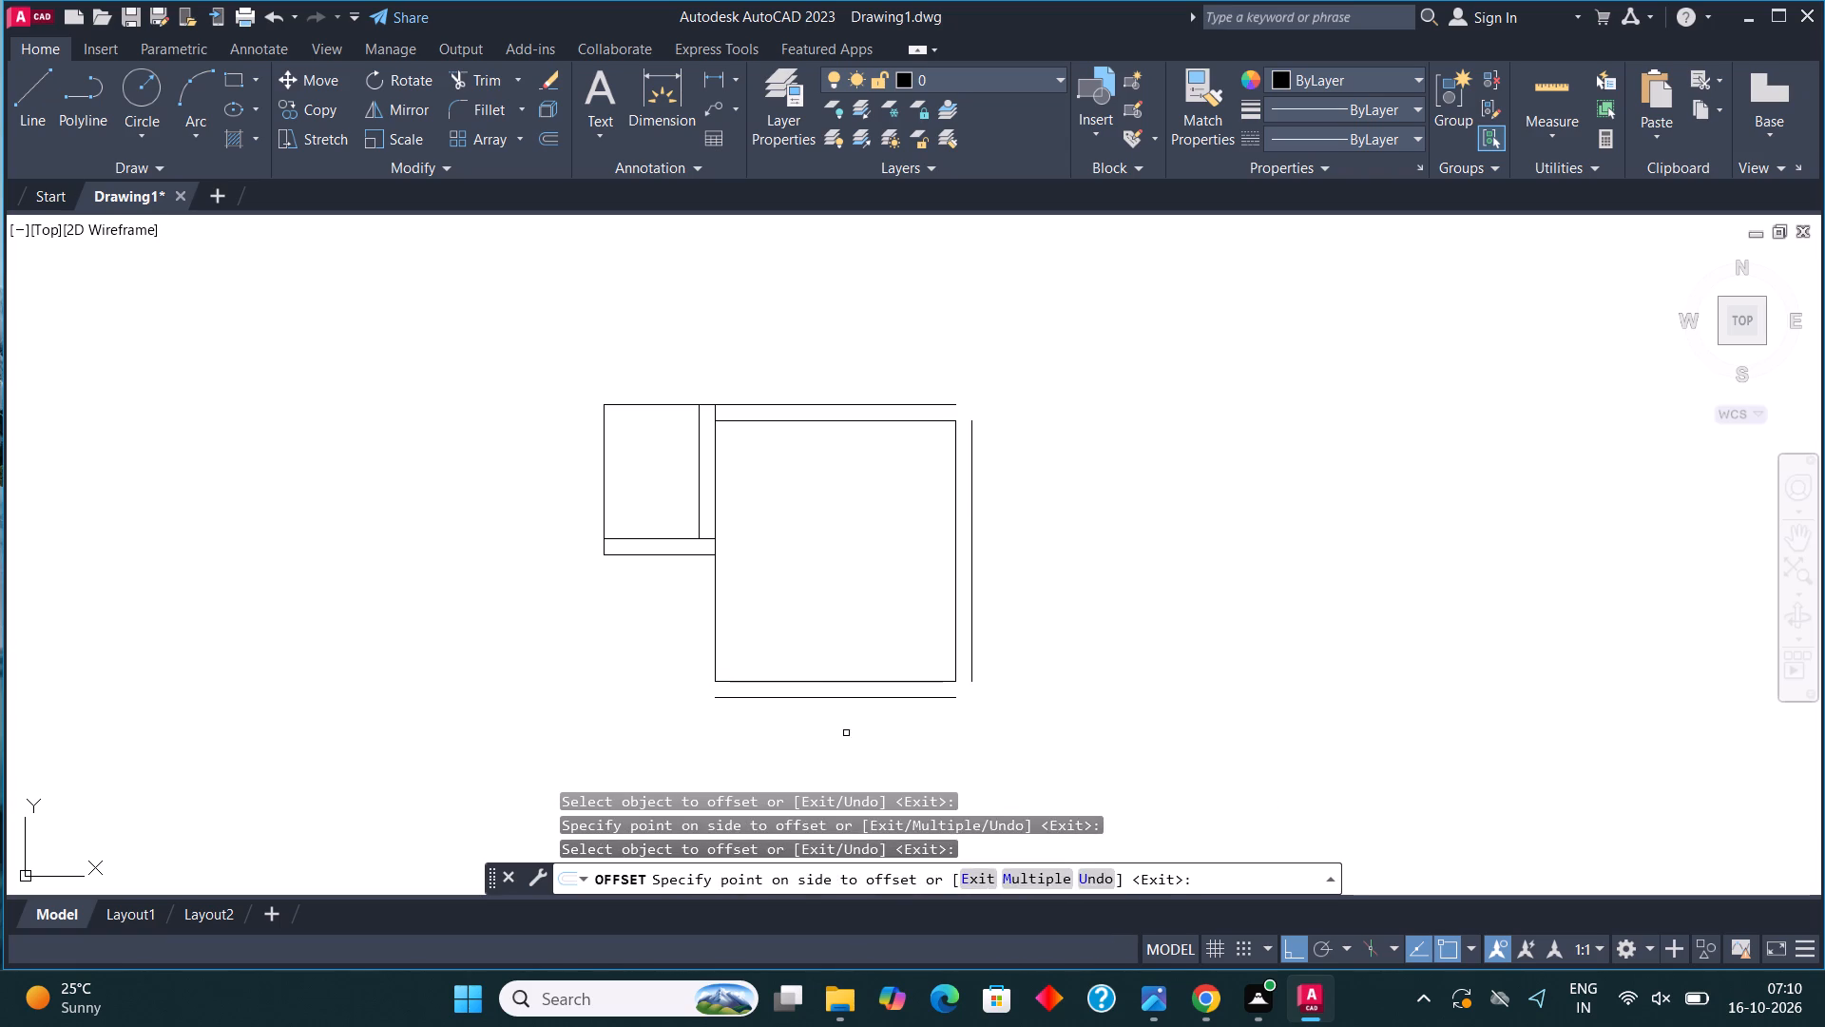
pyautogui.click(846, 733)
pyautogui.click(713, 616)
pyautogui.click(679, 598)
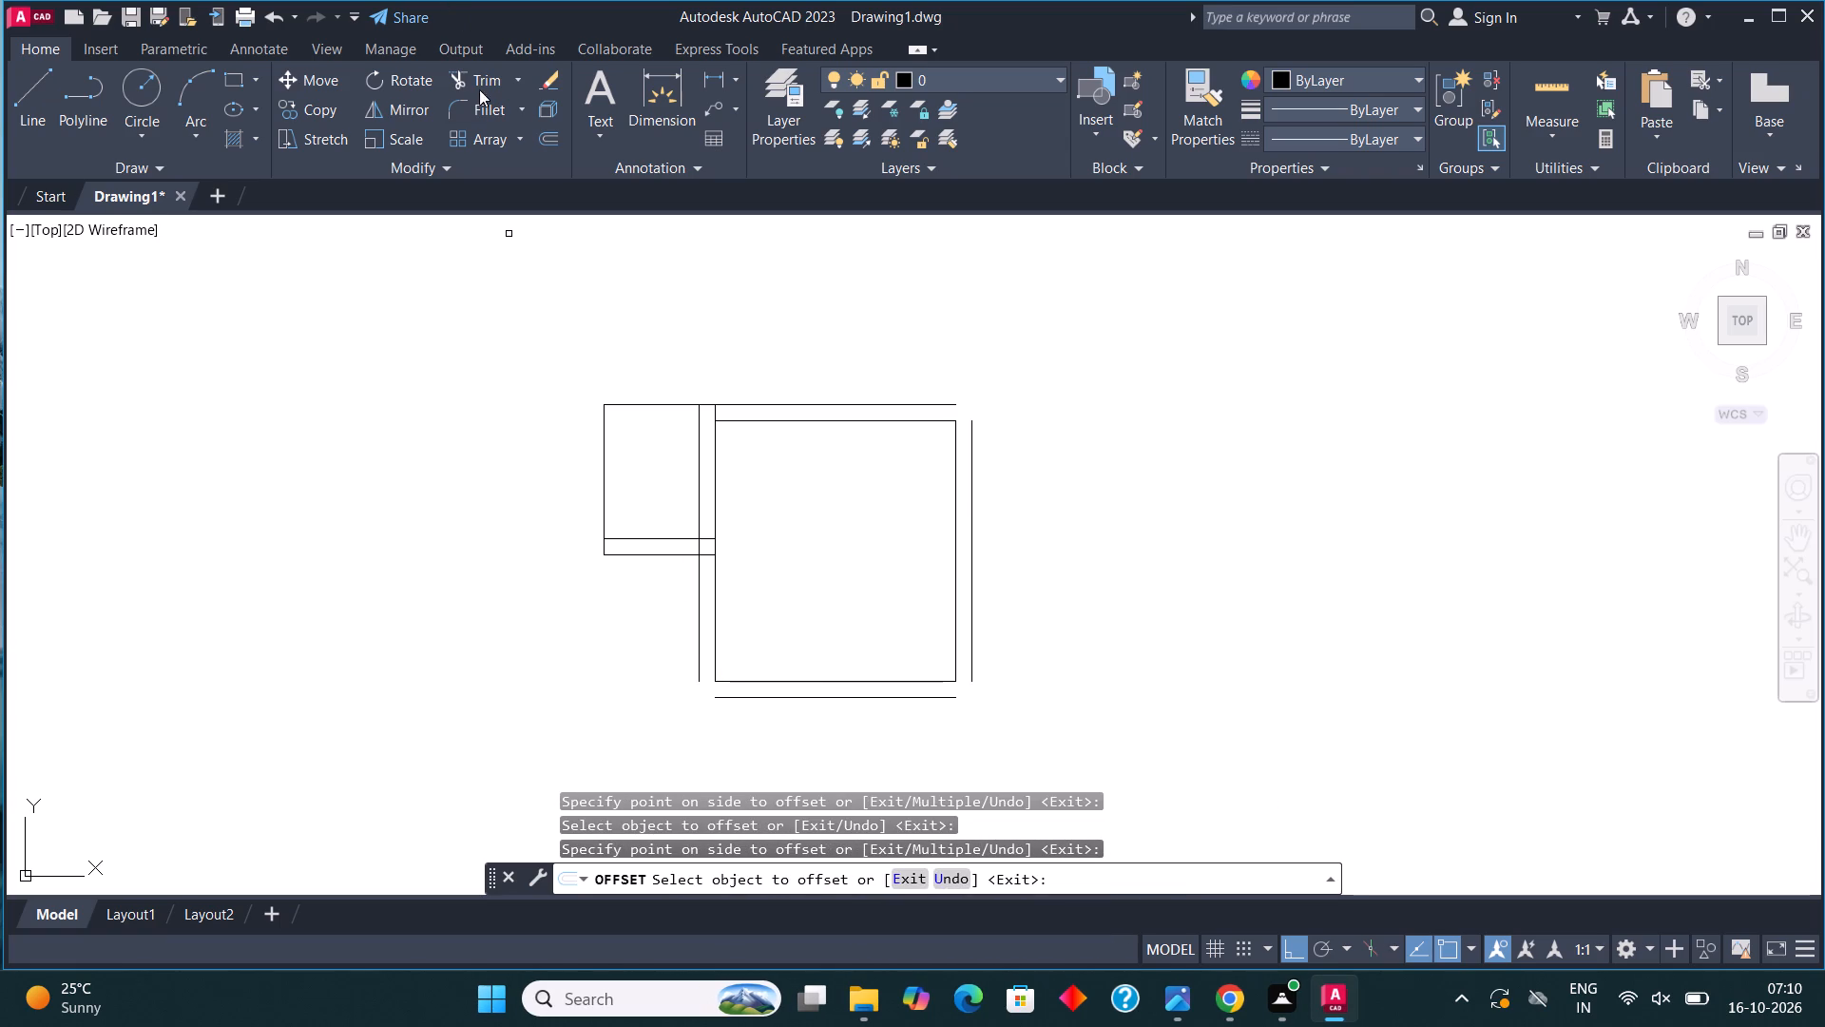
# Fillet the second room's outer wall lines into closed corners at the bottom-left, bottom-right and top-right.
pyautogui.click(479, 104)
pyautogui.click(699, 599)
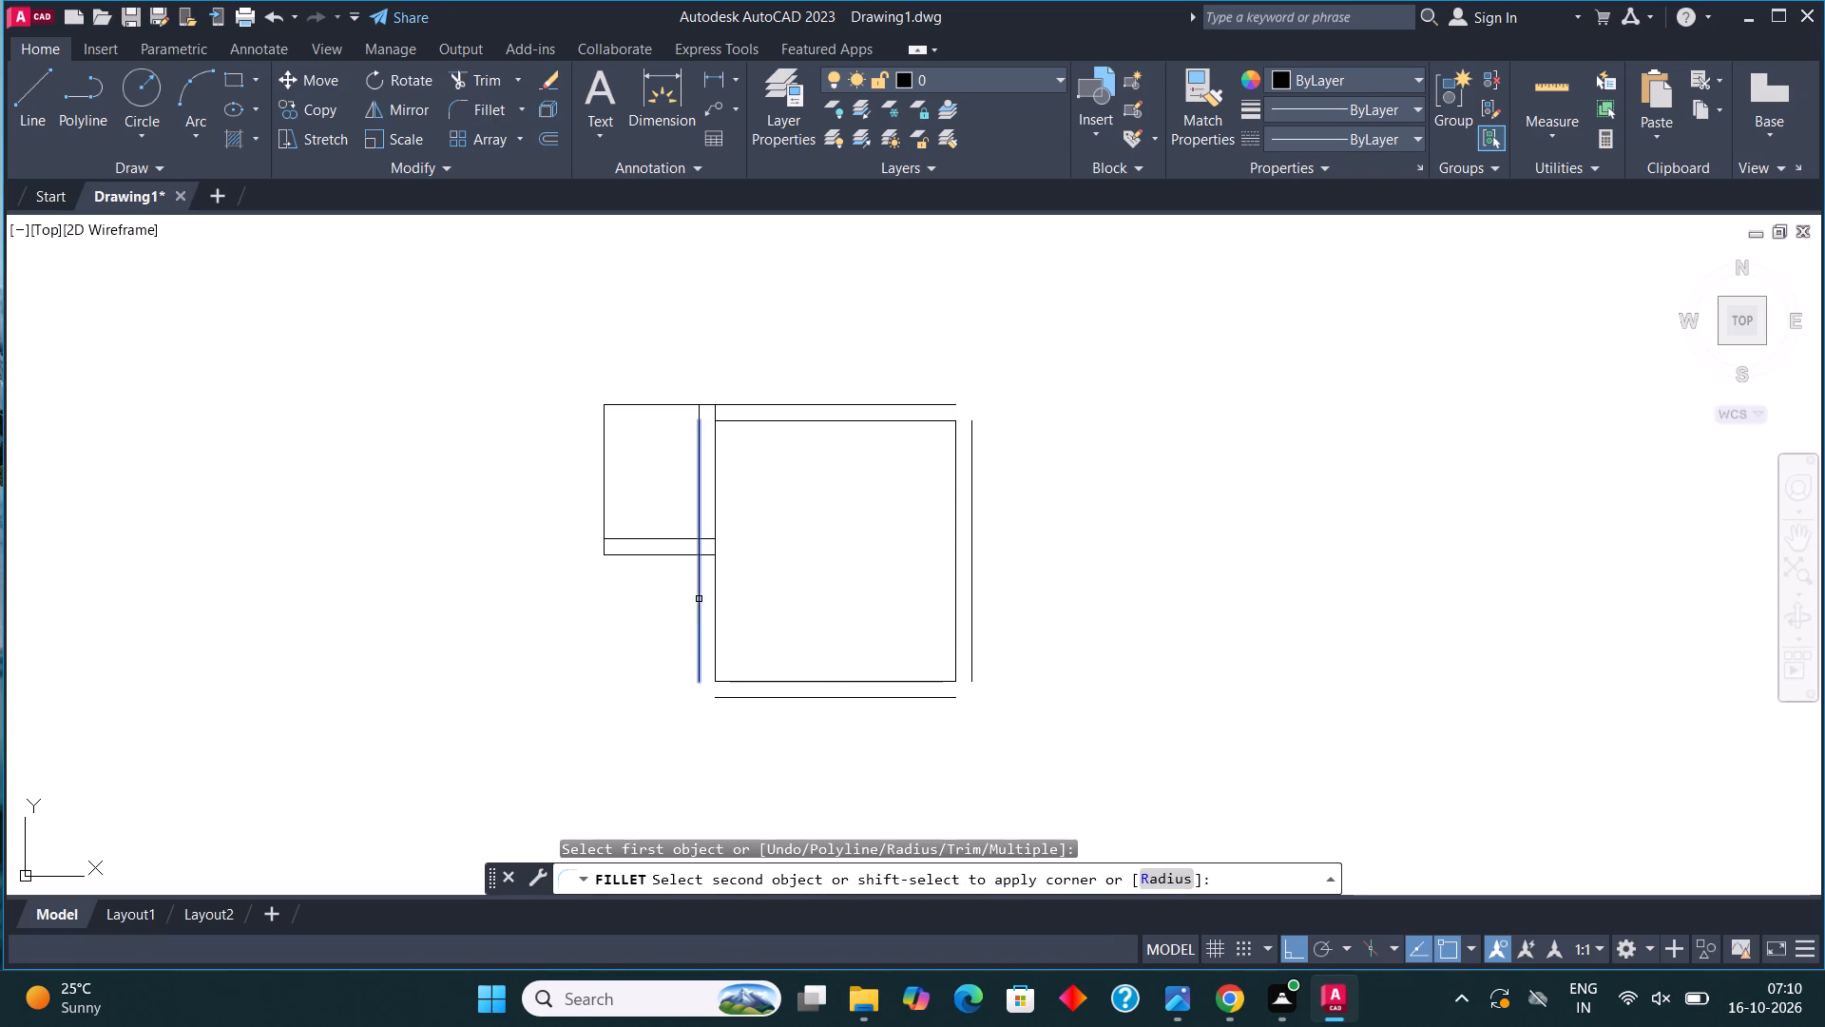
pyautogui.click(721, 696)
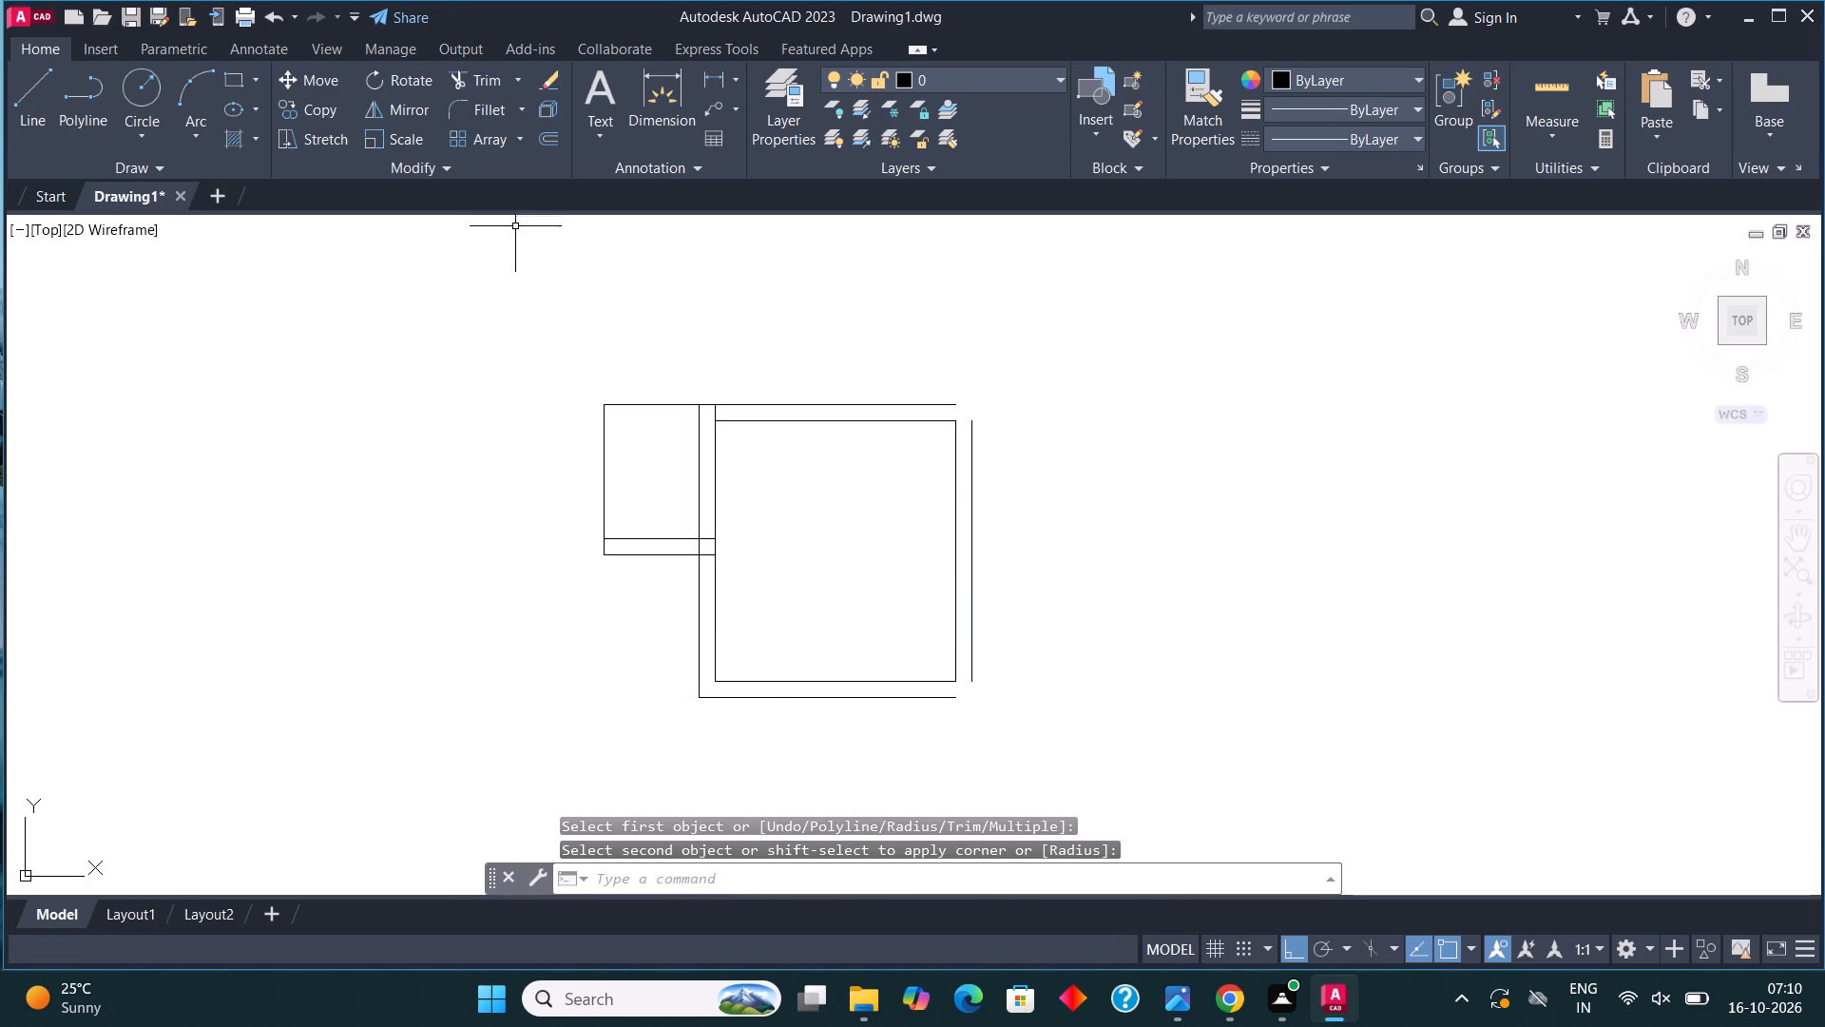
pyautogui.click(480, 109)
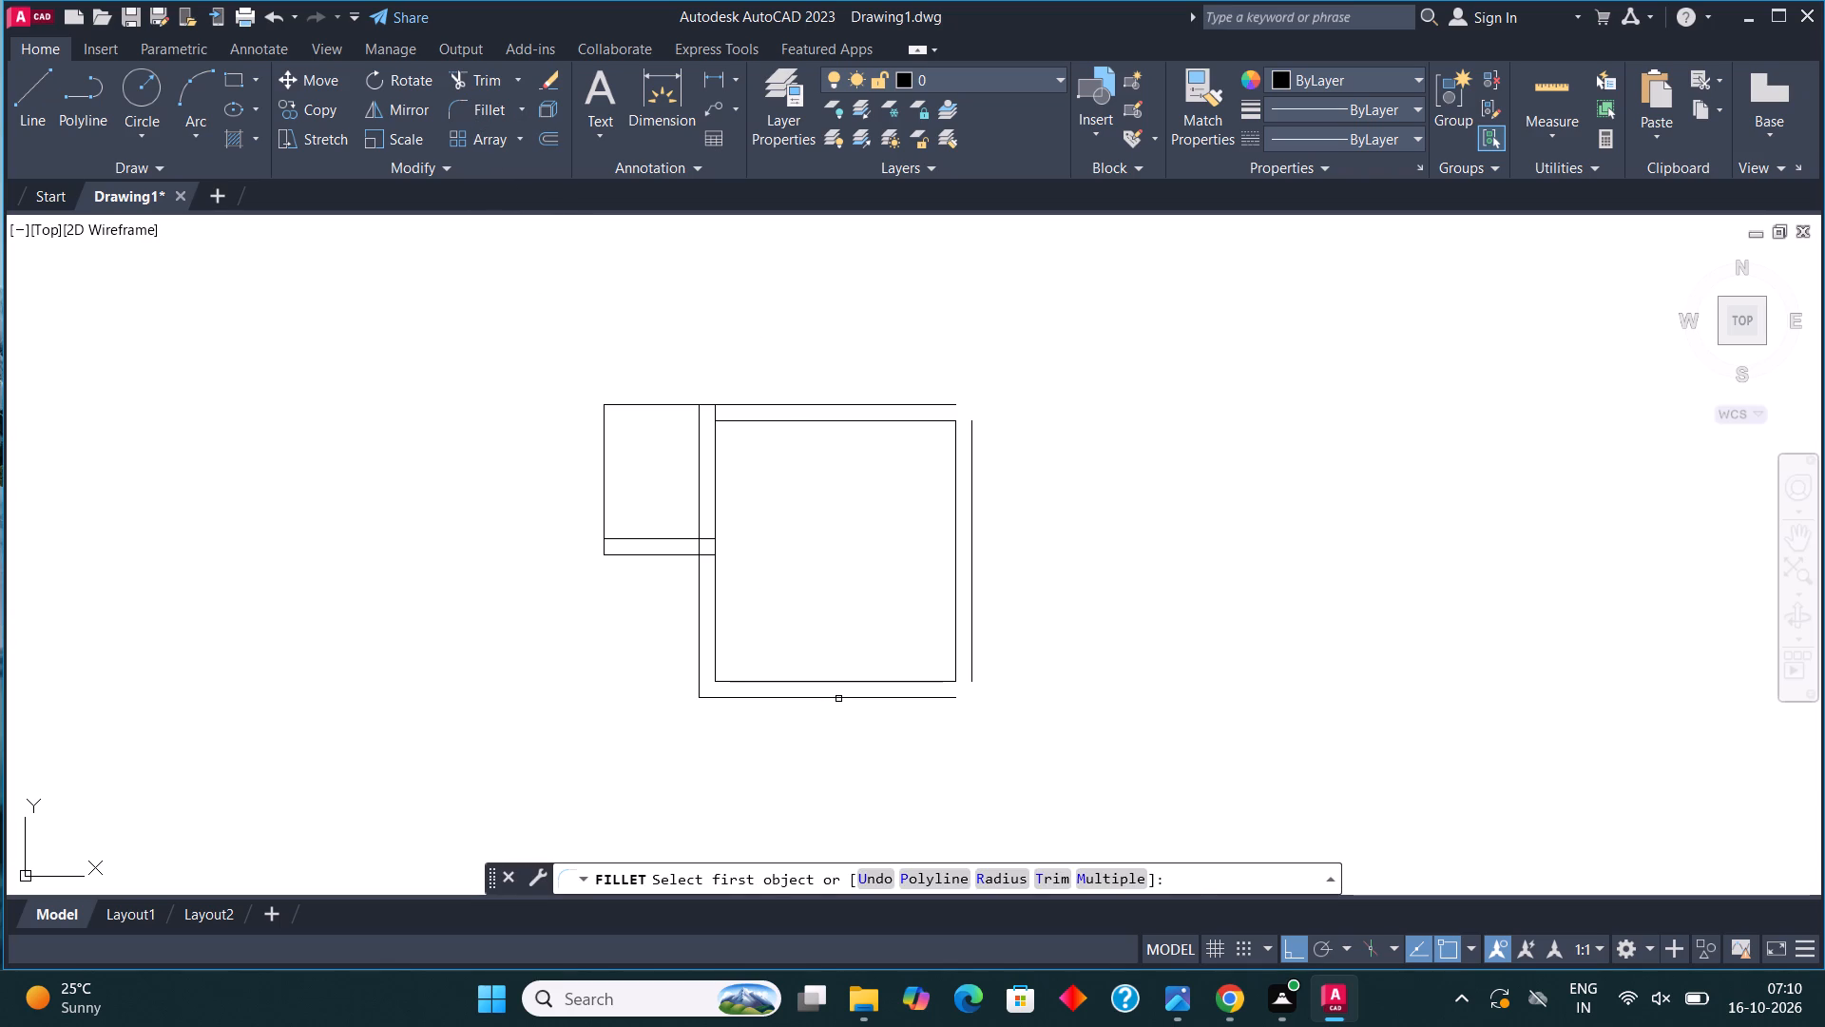
pyautogui.click(838, 699)
pyautogui.click(972, 593)
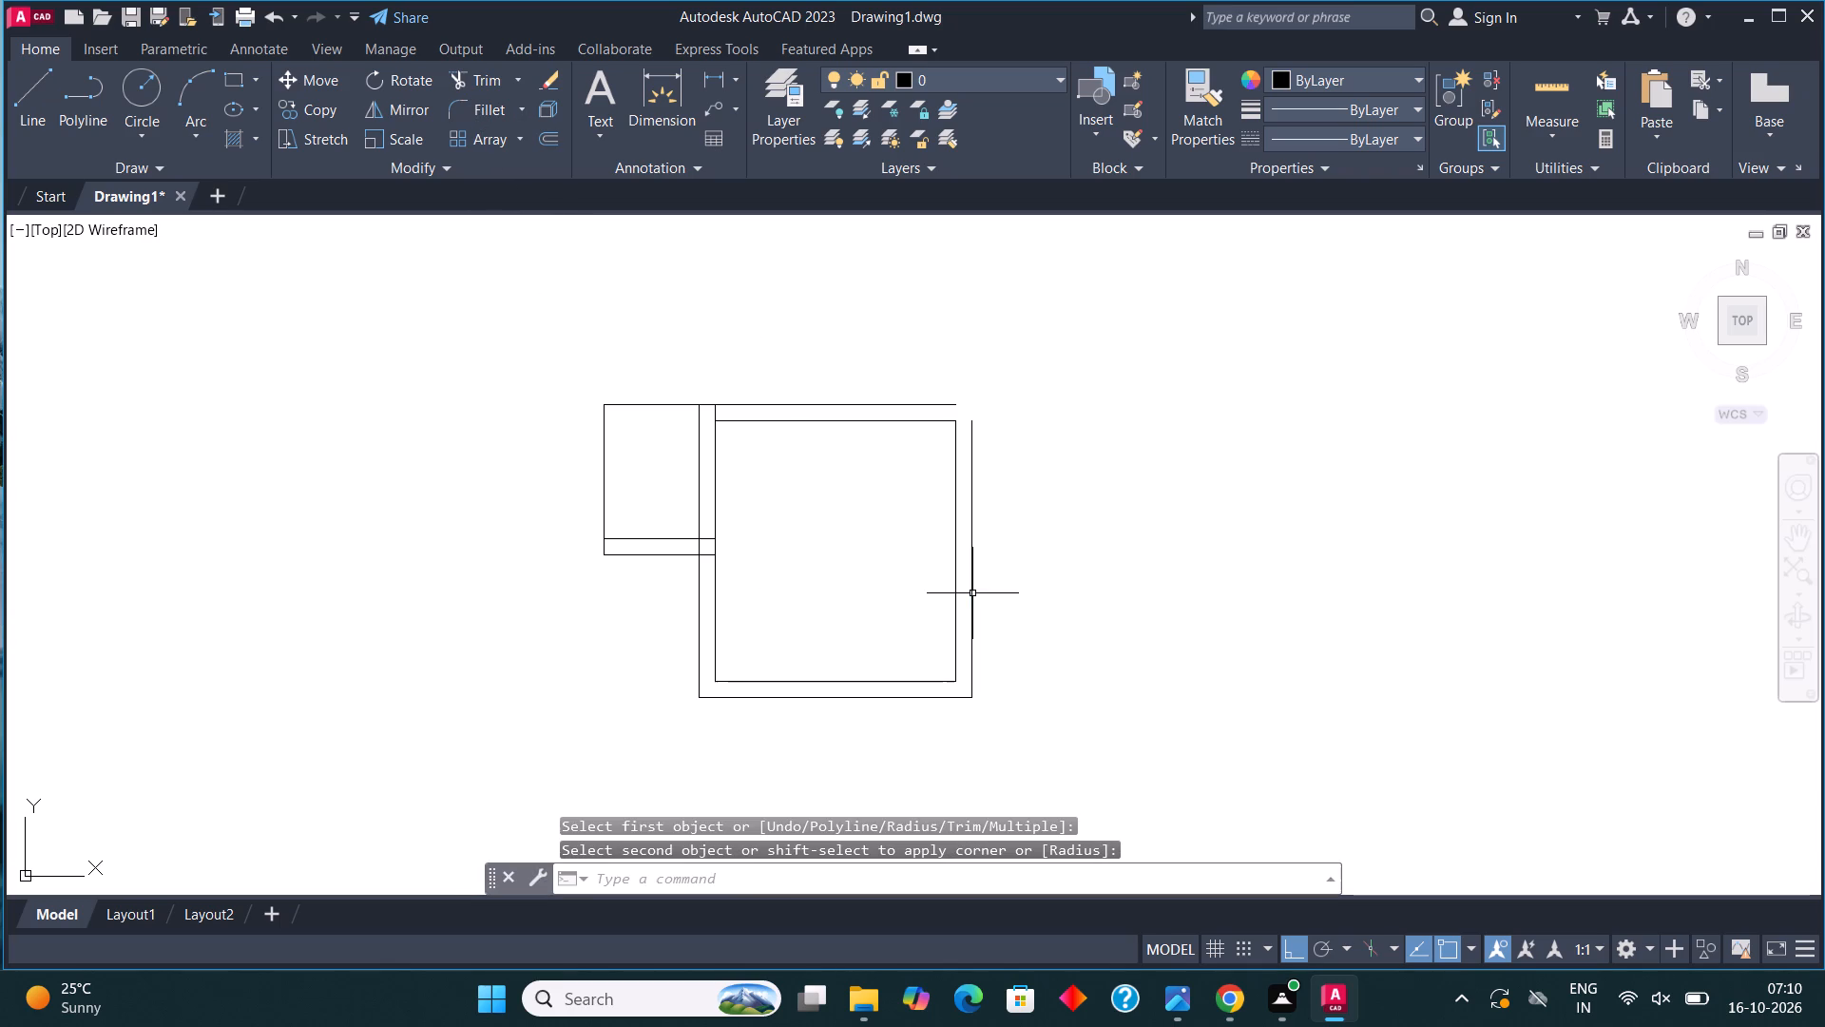
pyautogui.click(467, 97)
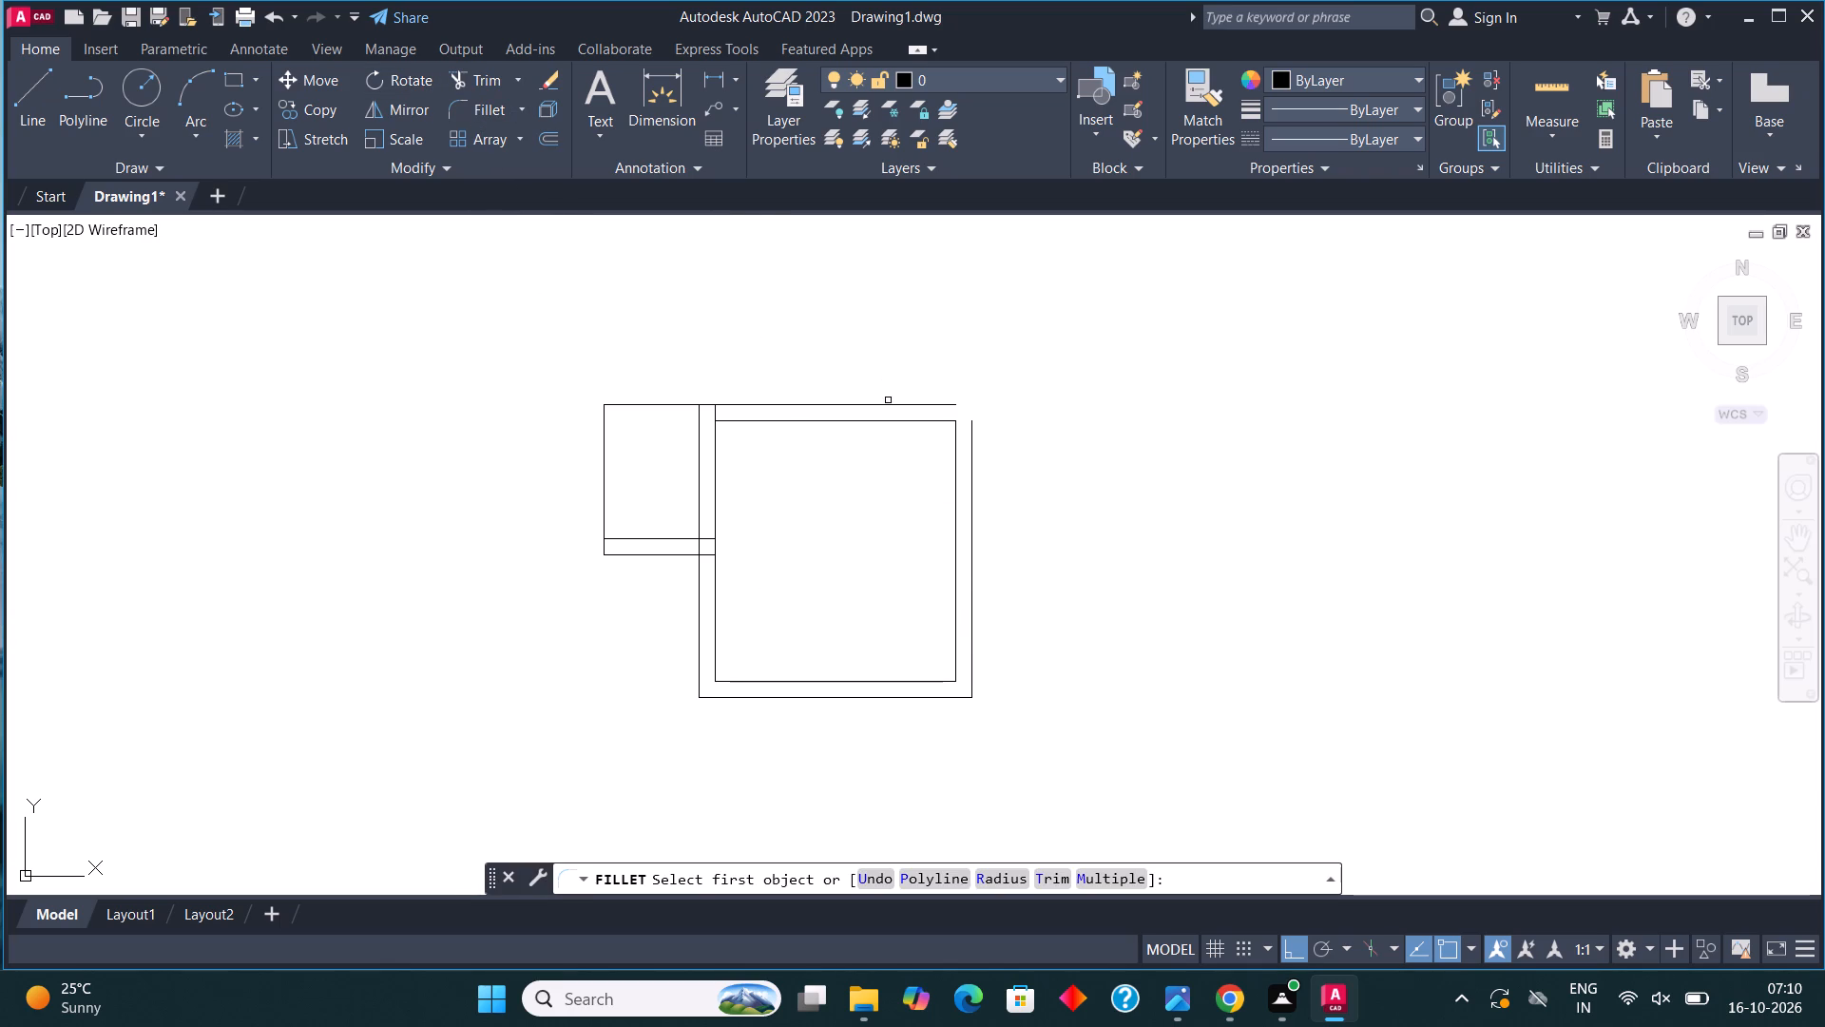
pyautogui.click(890, 401)
pyautogui.click(930, 405)
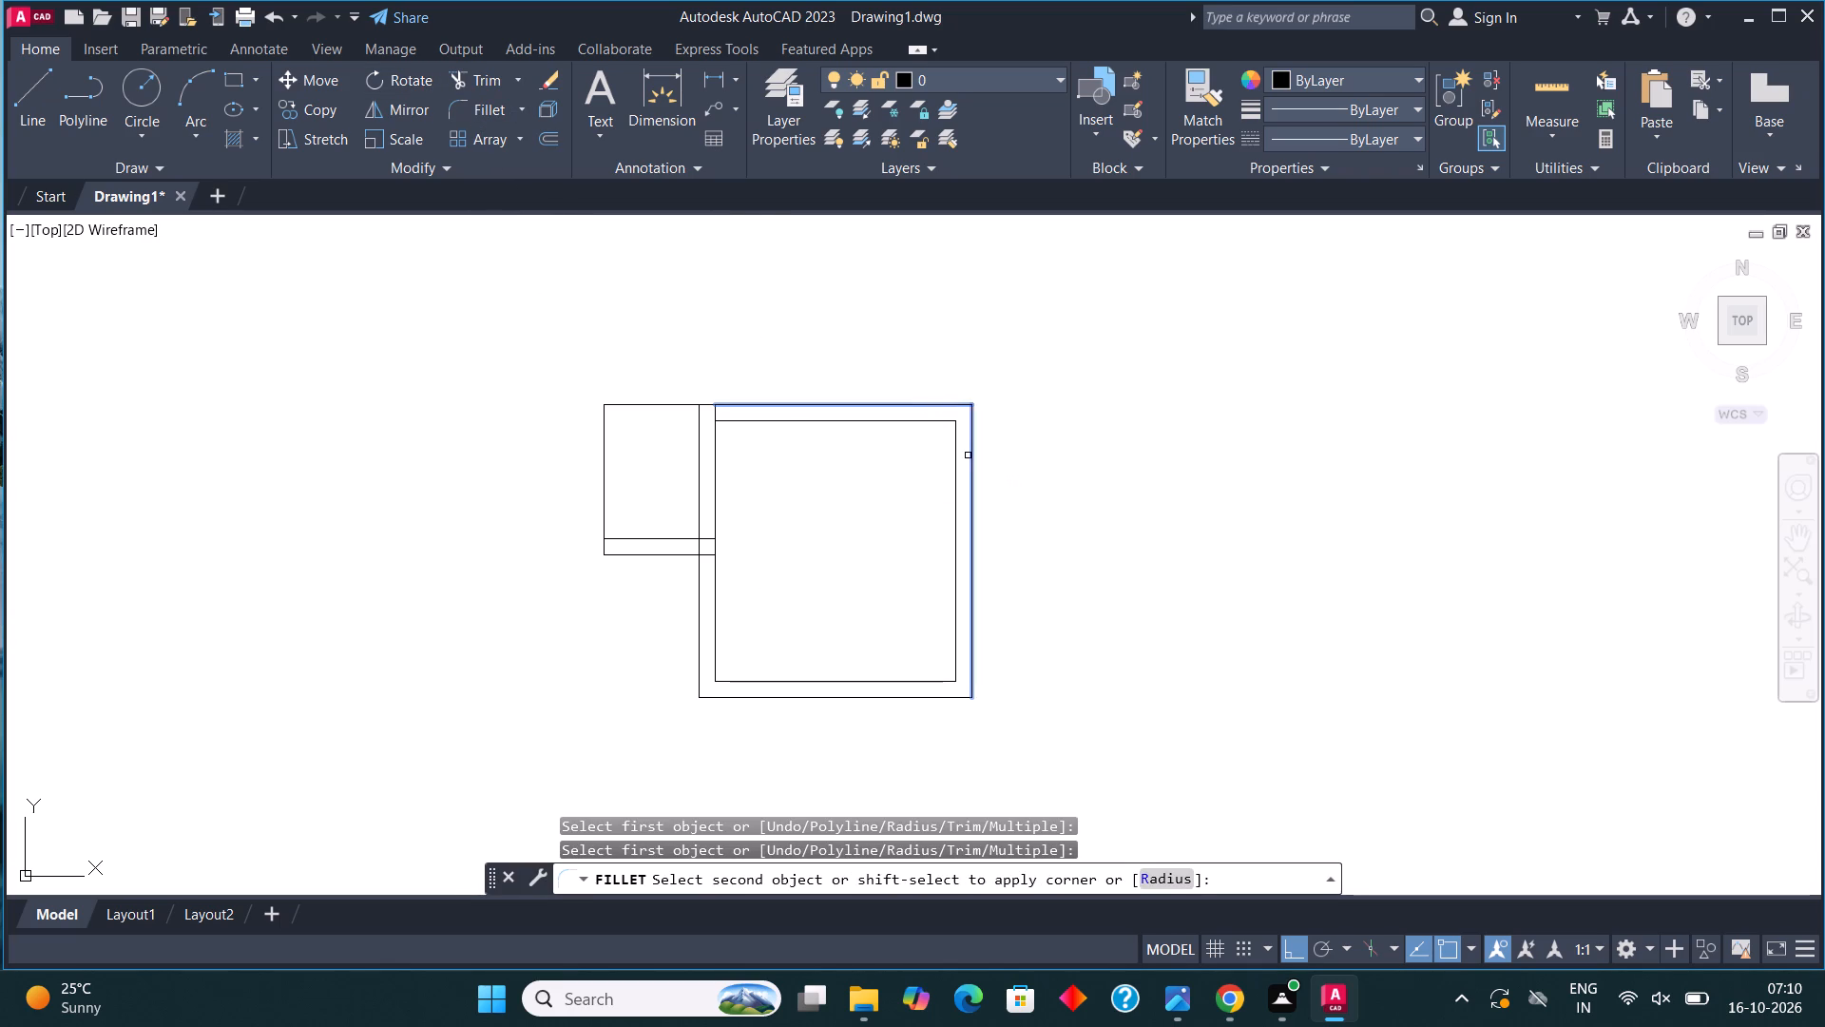
pyautogui.click(966, 455)
pyautogui.click(970, 466)
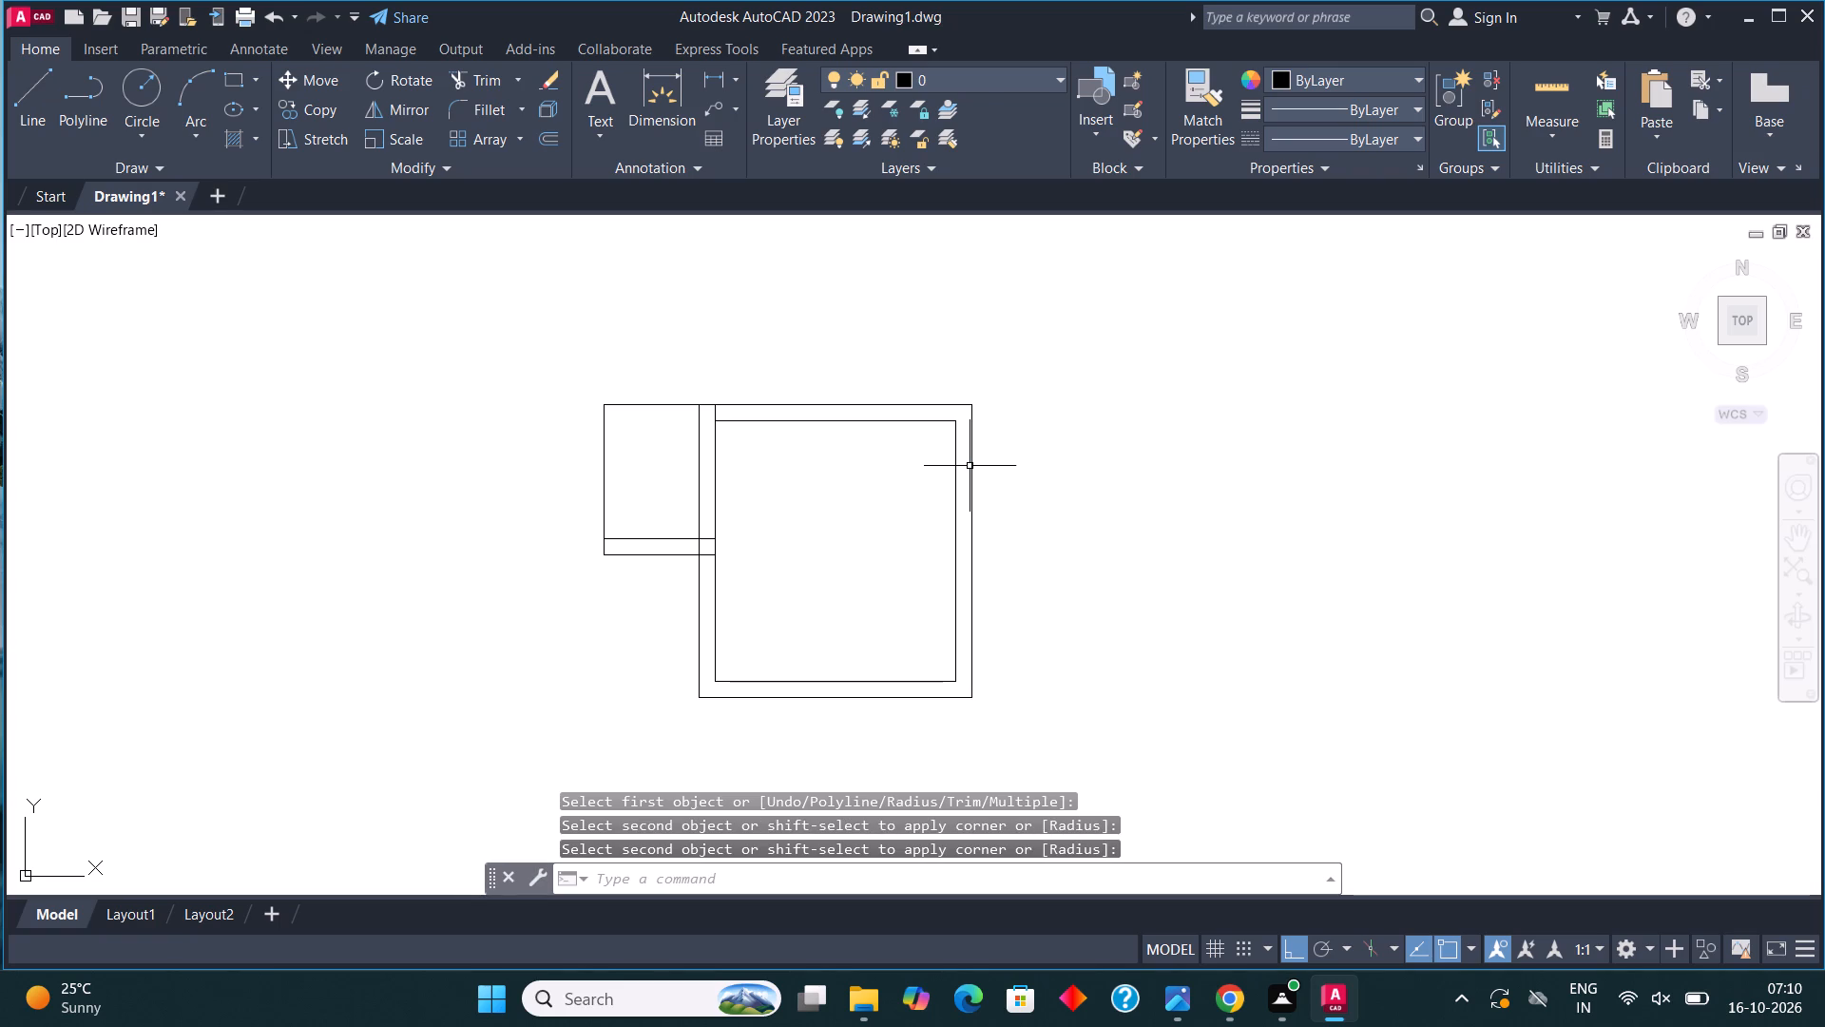
# Draw a 5' horizontal line to the right from the second room's outer top-right corner.
pyautogui.click(29, 96)
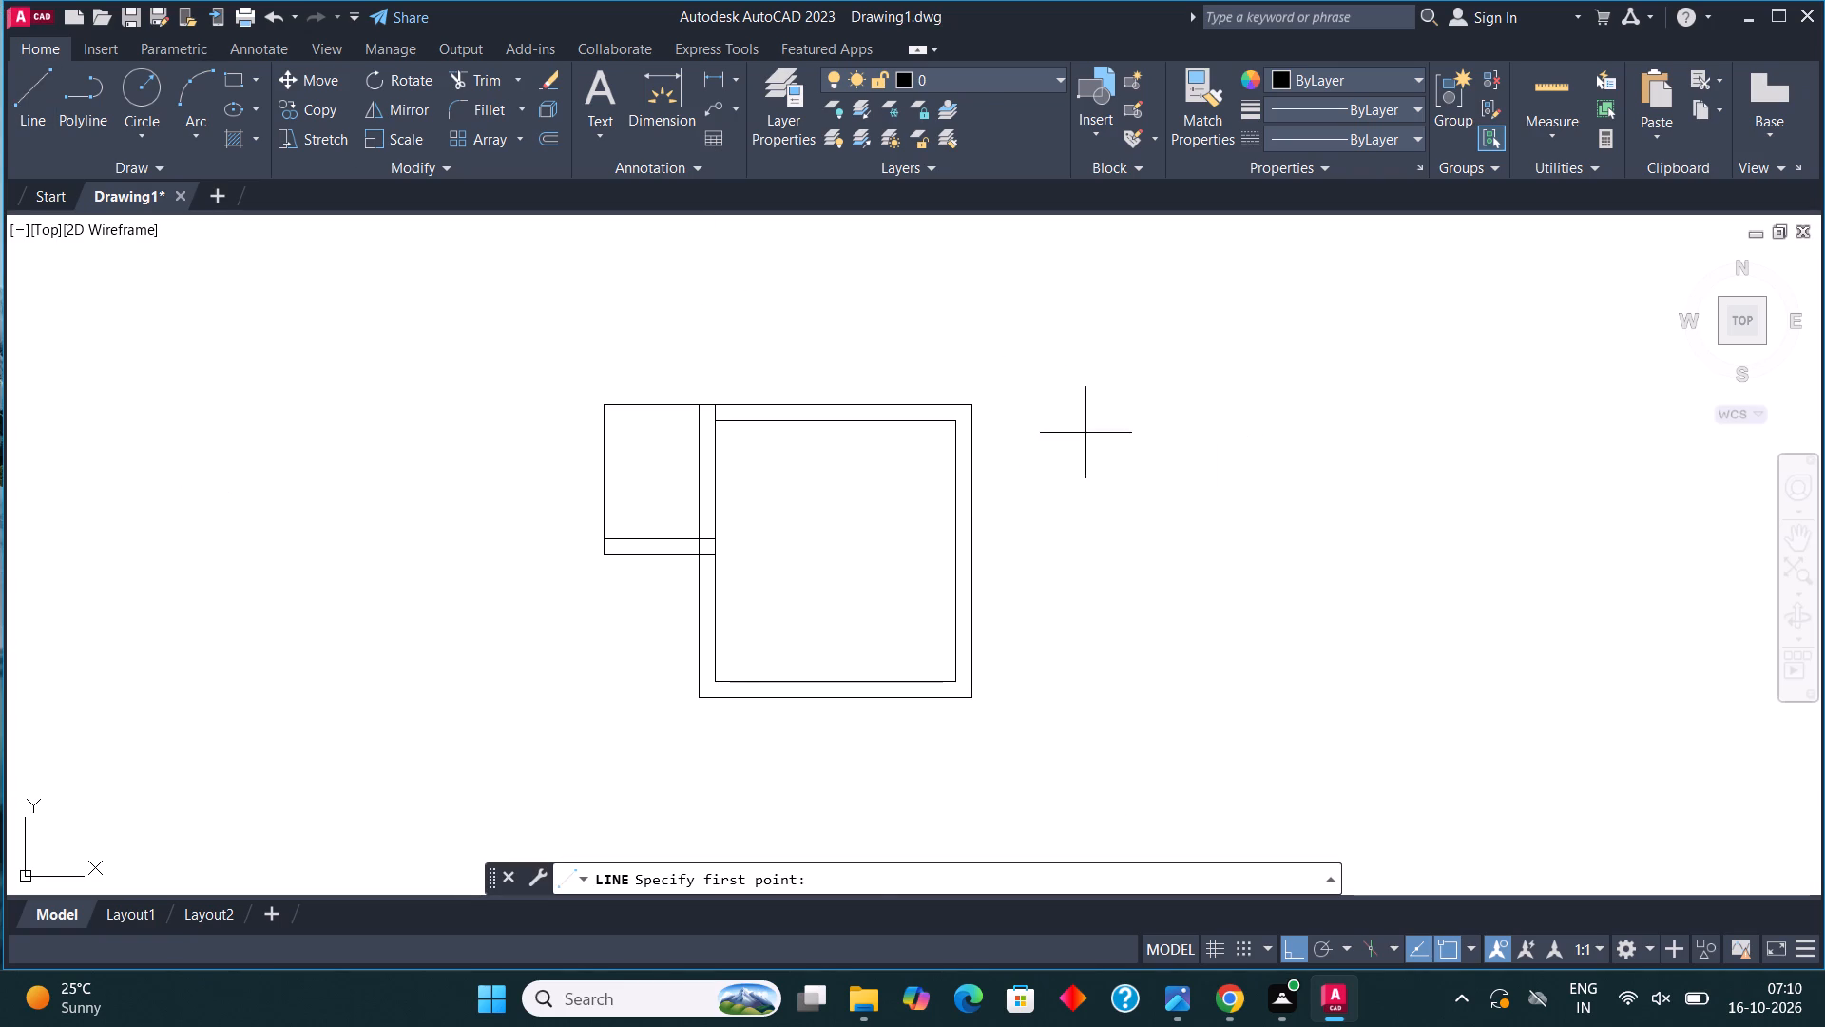
pyautogui.click(970, 409)
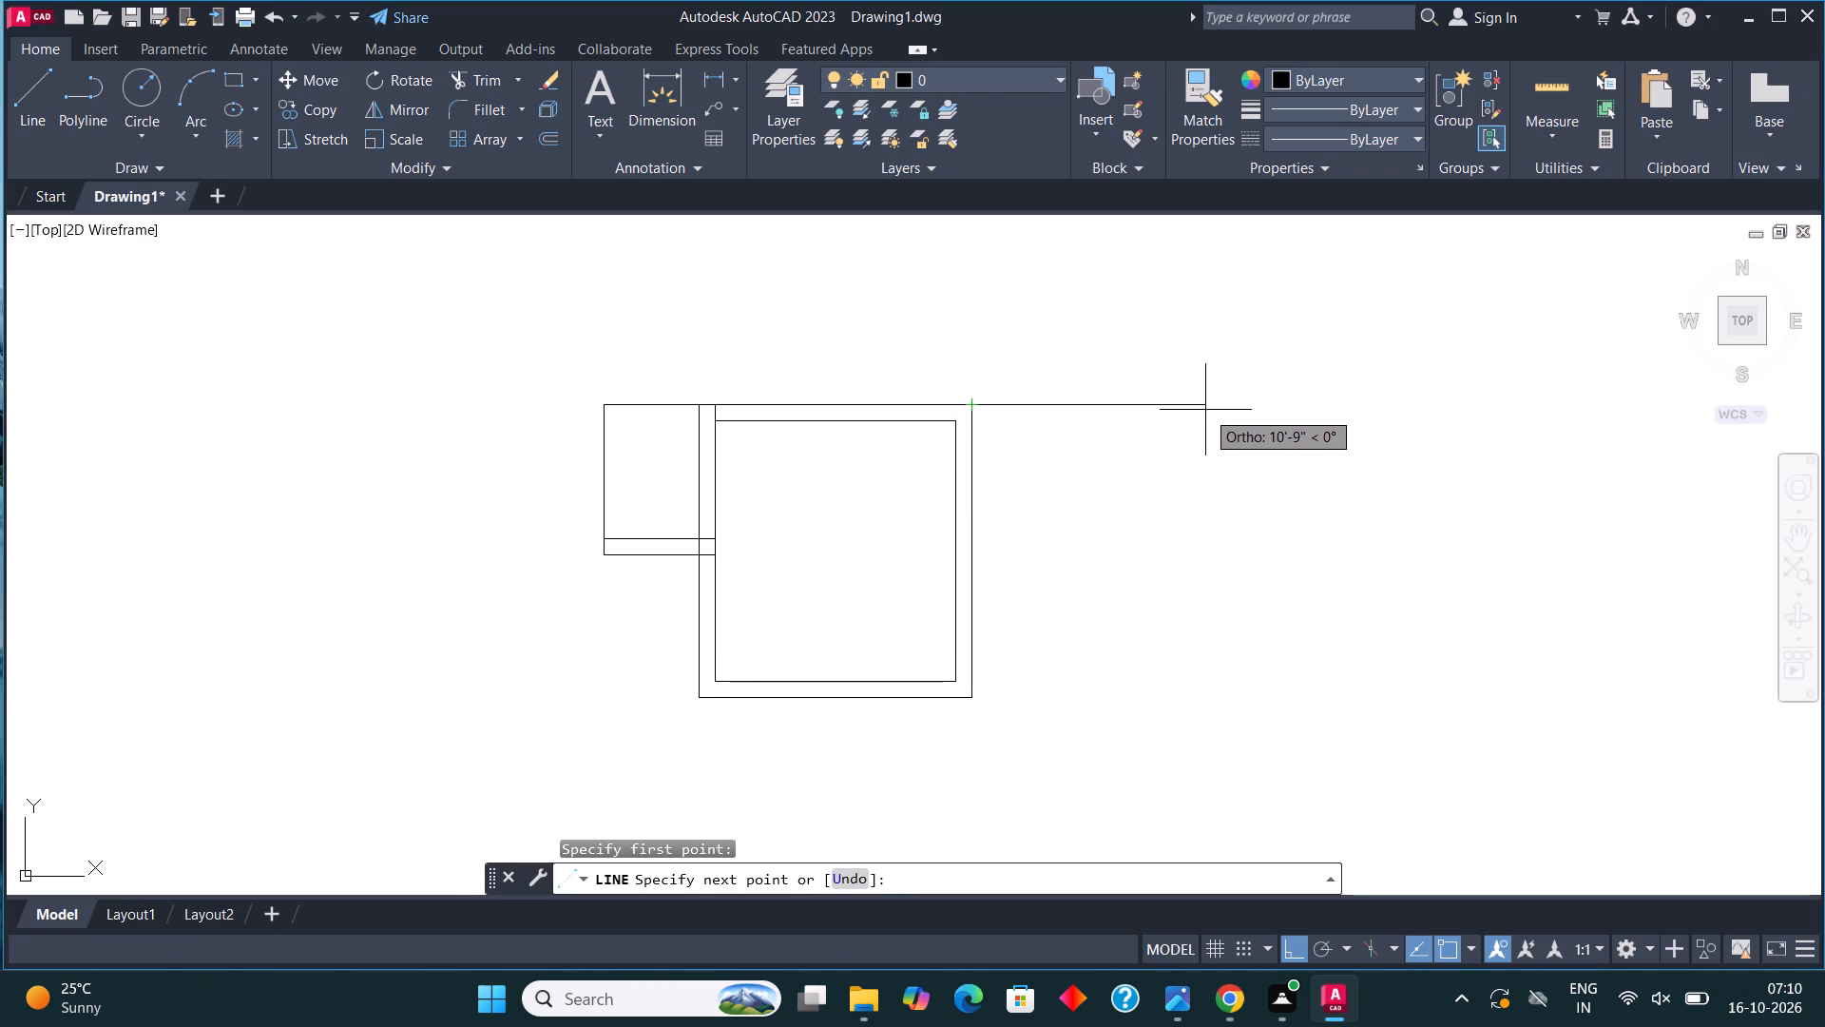
pyautogui.write("5'")
pyautogui.press('Return')
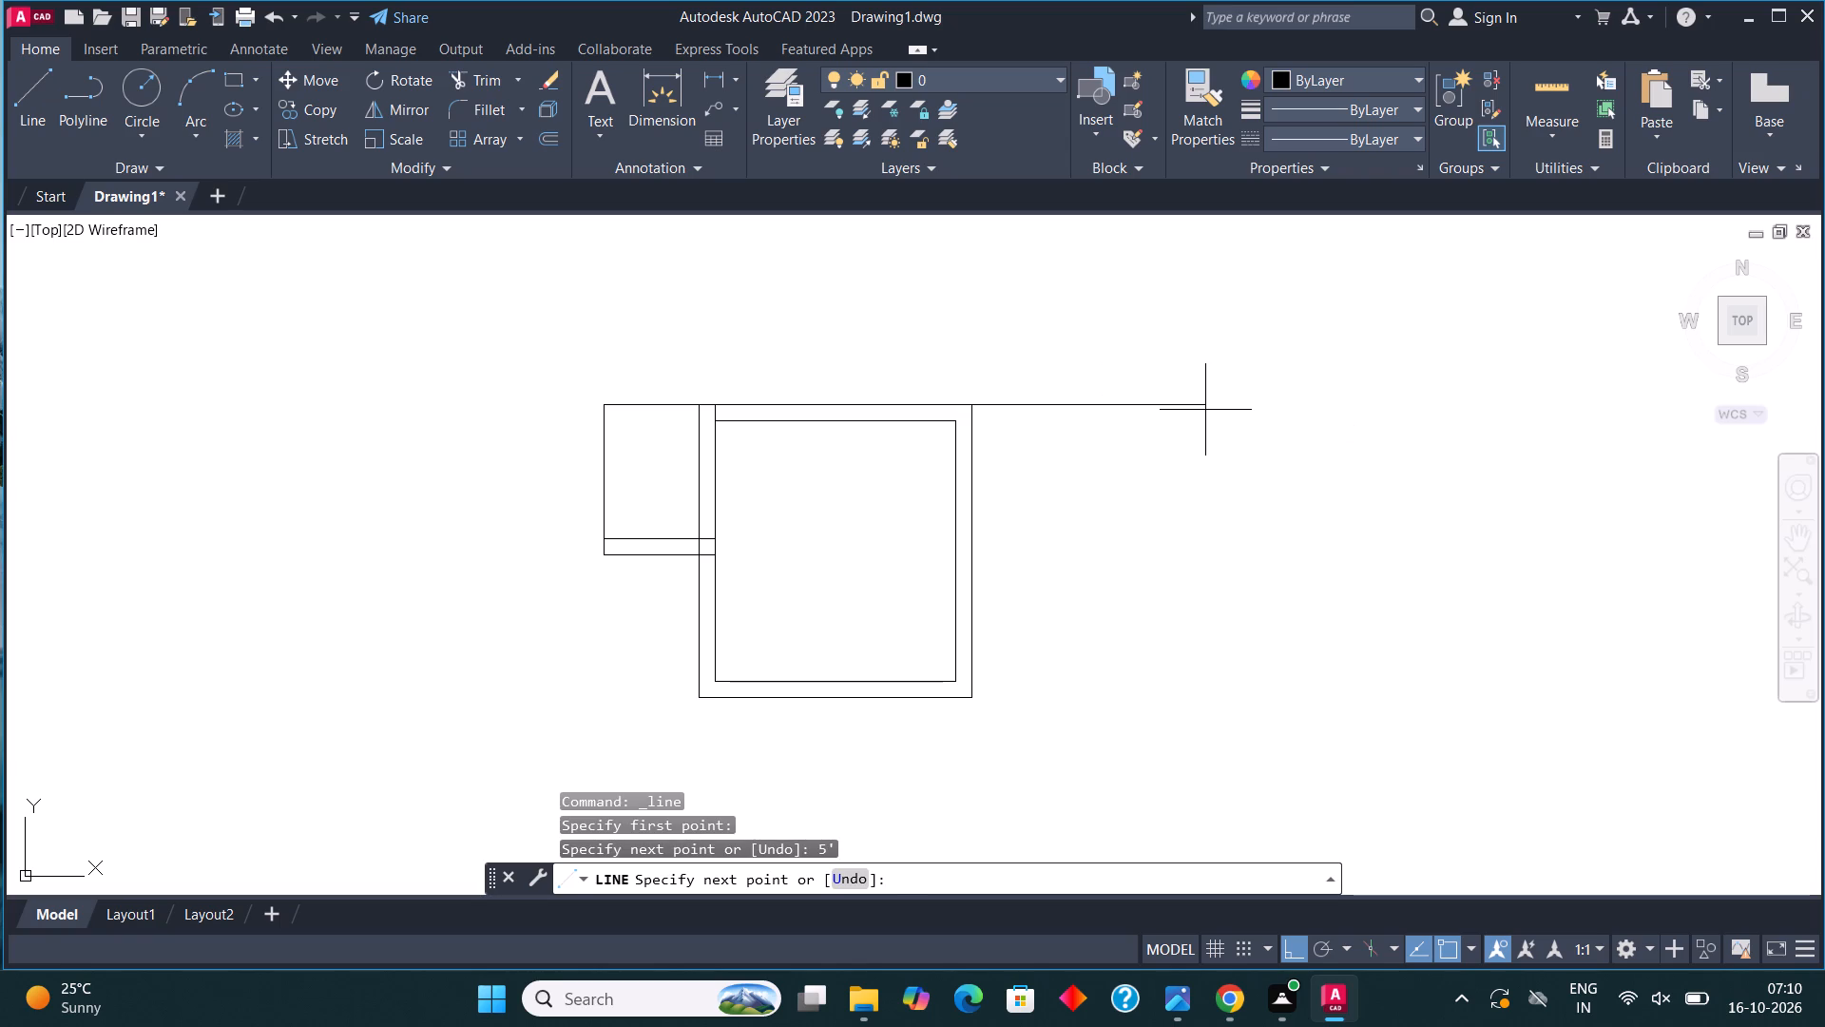
pyautogui.press('Escape')
# Offset the 5' horizontal line downward by 9".
pyautogui.moveTo(1096, 455); pyautogui.dragTo(1086, 445)
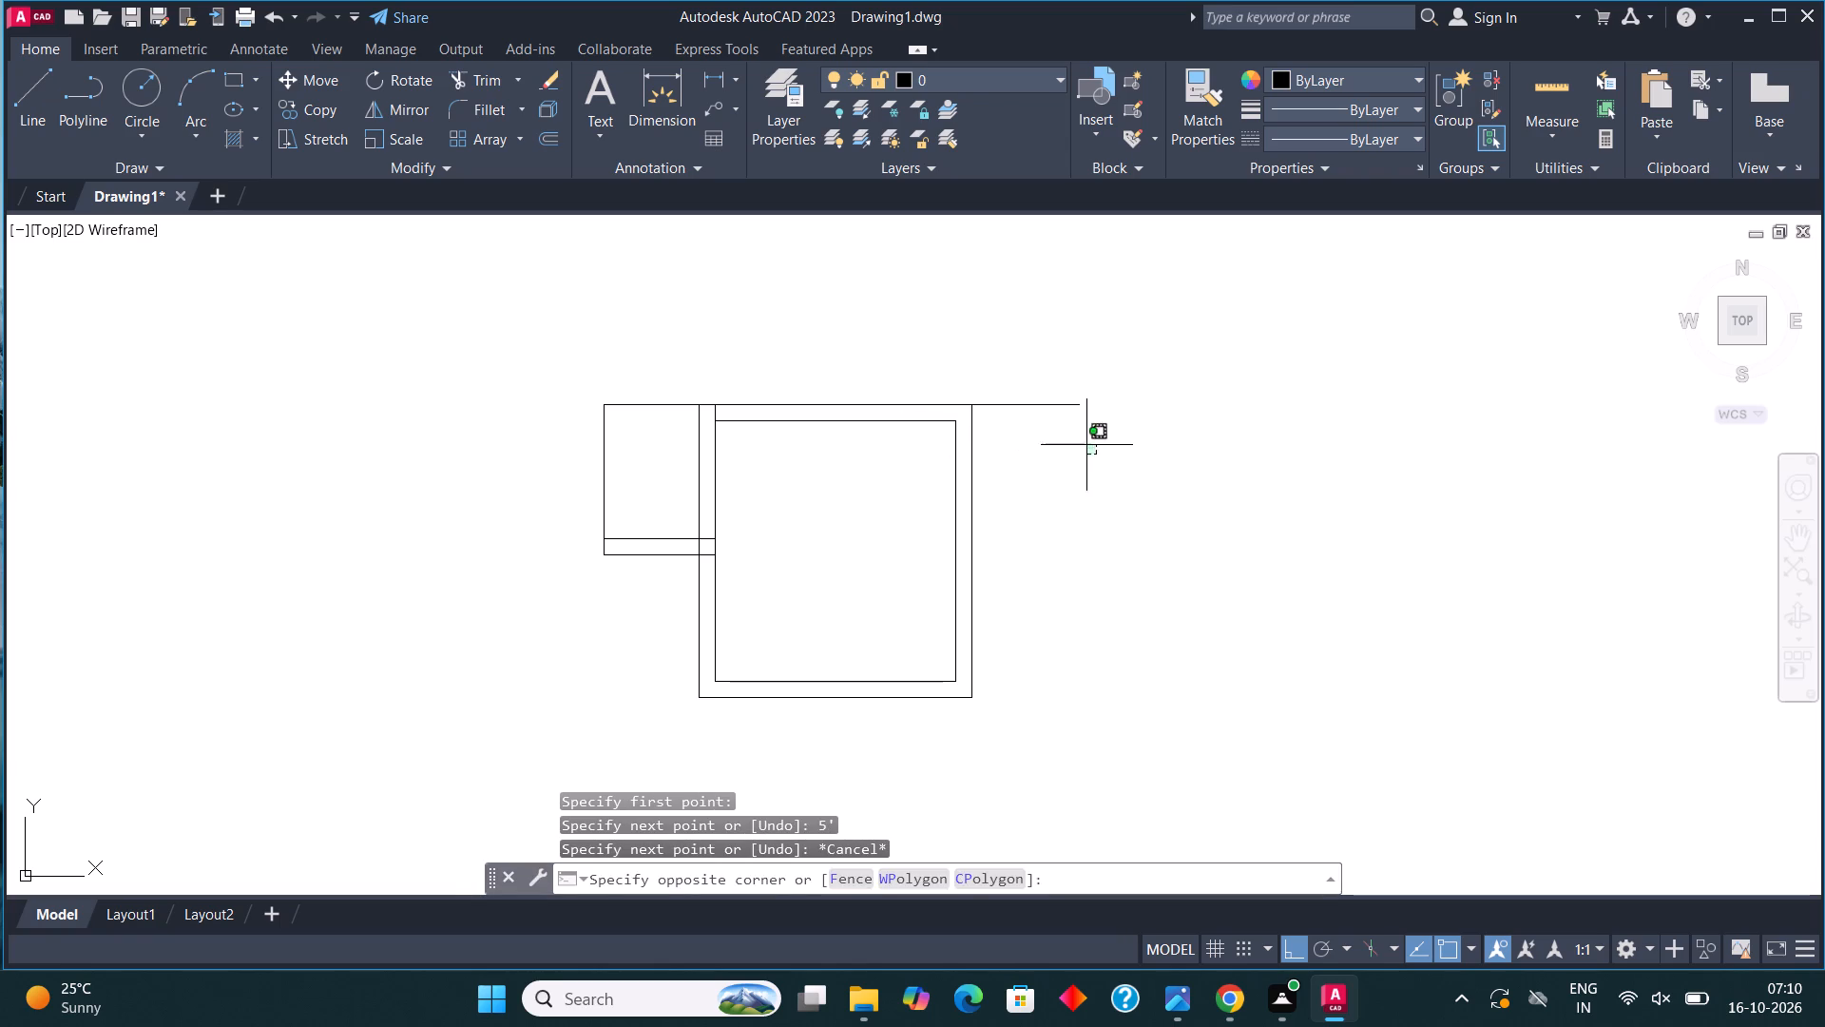
pyautogui.click(1041, 373)
pyautogui.click(559, 126)
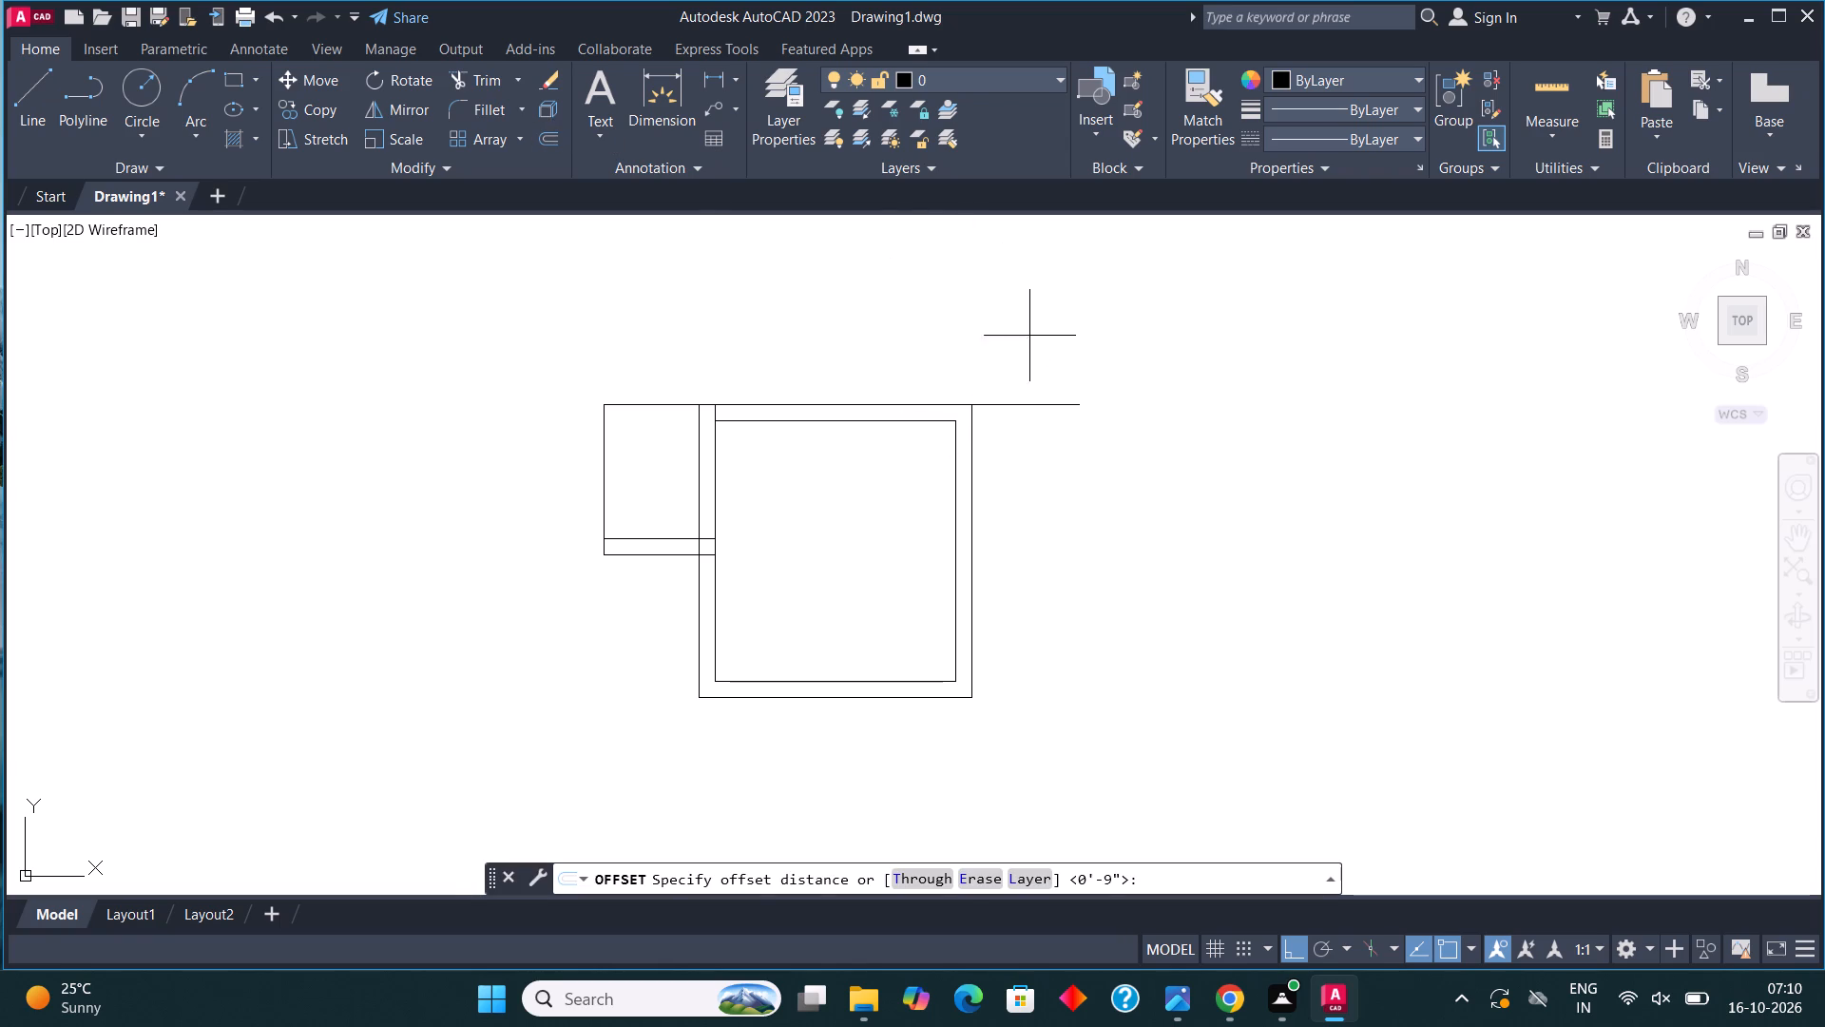
pyautogui.click(1021, 399)
pyautogui.write('9"')
pyautogui.press('Return')
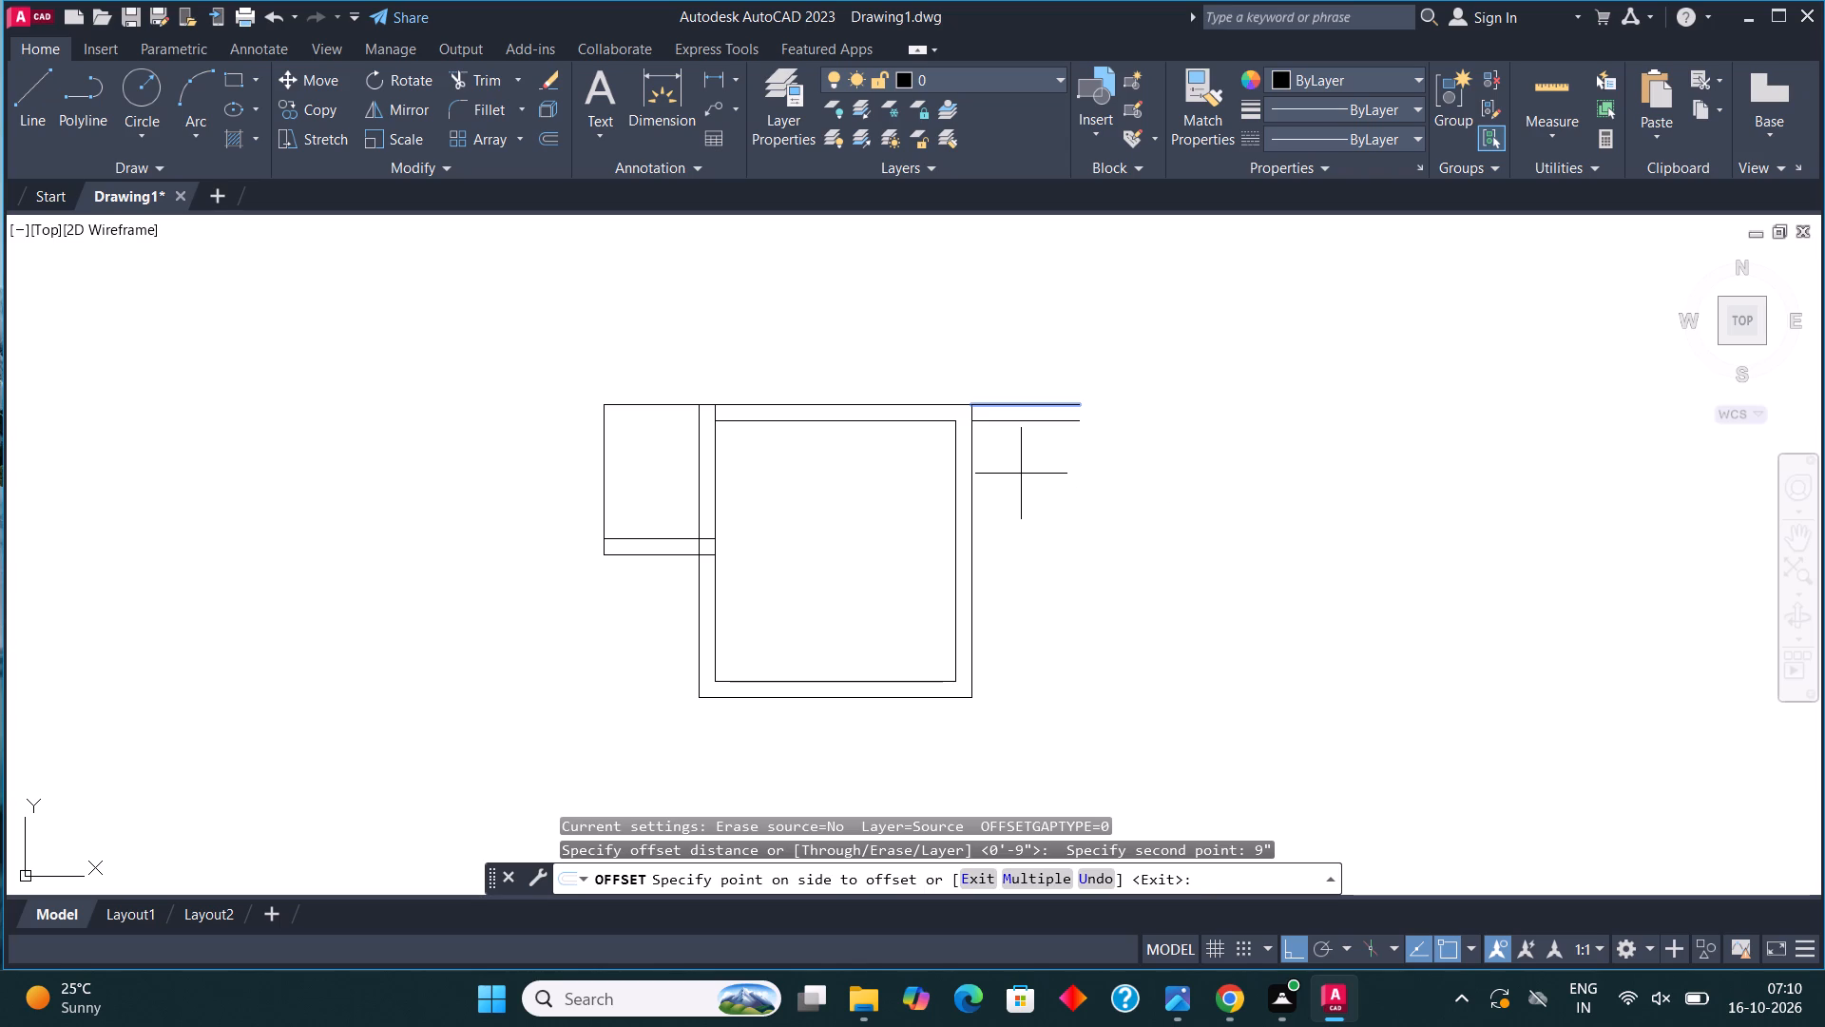
pyautogui.click(1043, 548)
pyautogui.press('Escape')
# Draw a 10' vertical line down from the right end of the lower 5' line.
pyautogui.click(29, 99)
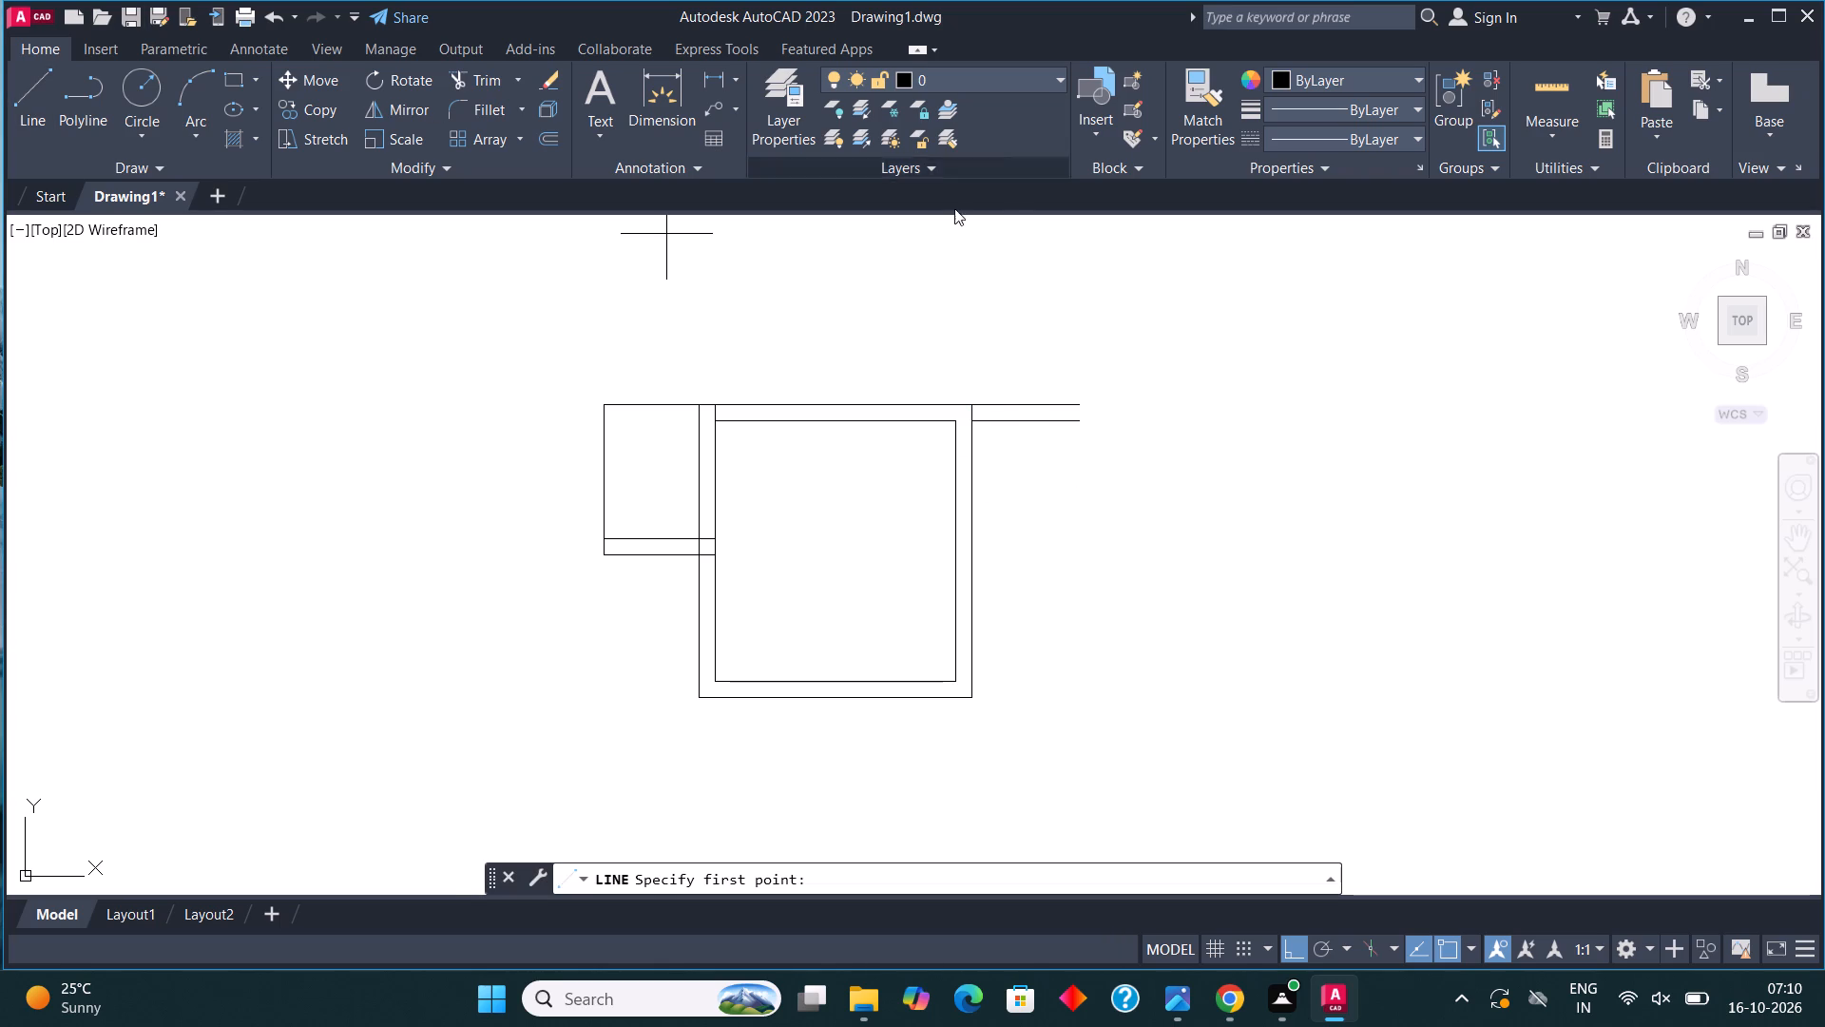
pyautogui.click(1075, 422)
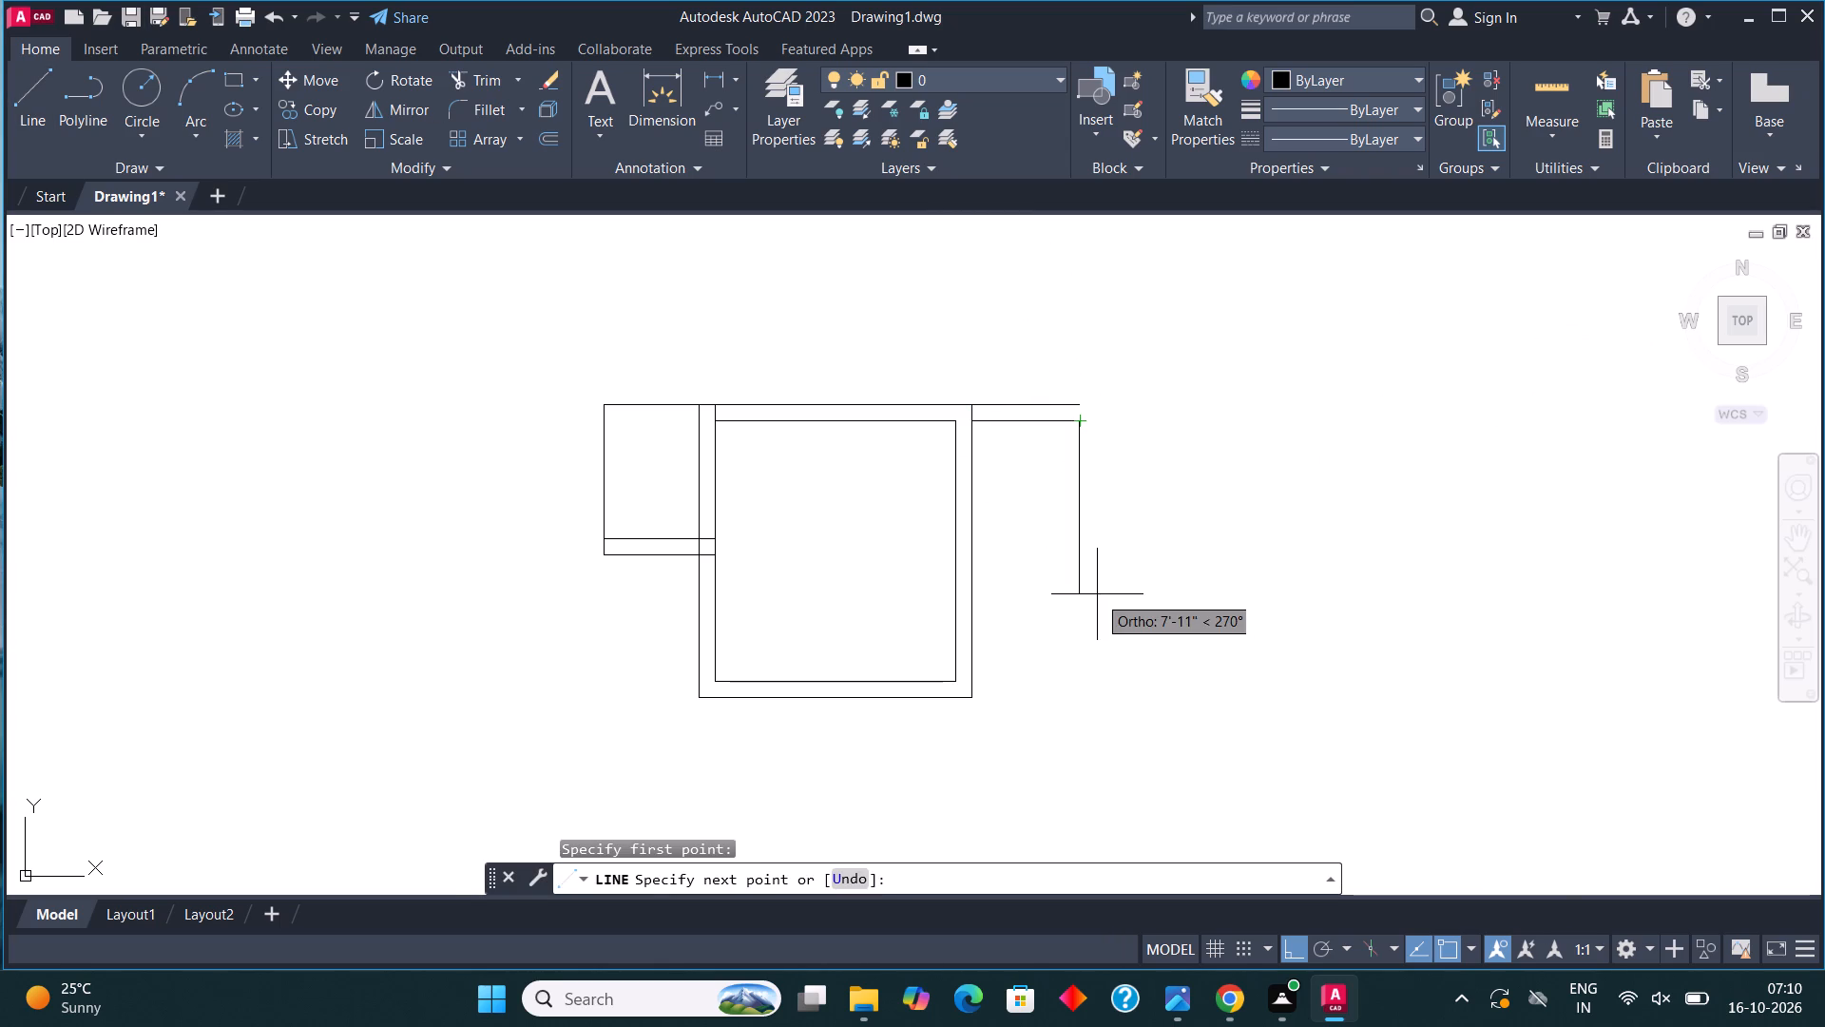
pyautogui.write("10'")
pyautogui.press('Return')
pyautogui.press('Escape')
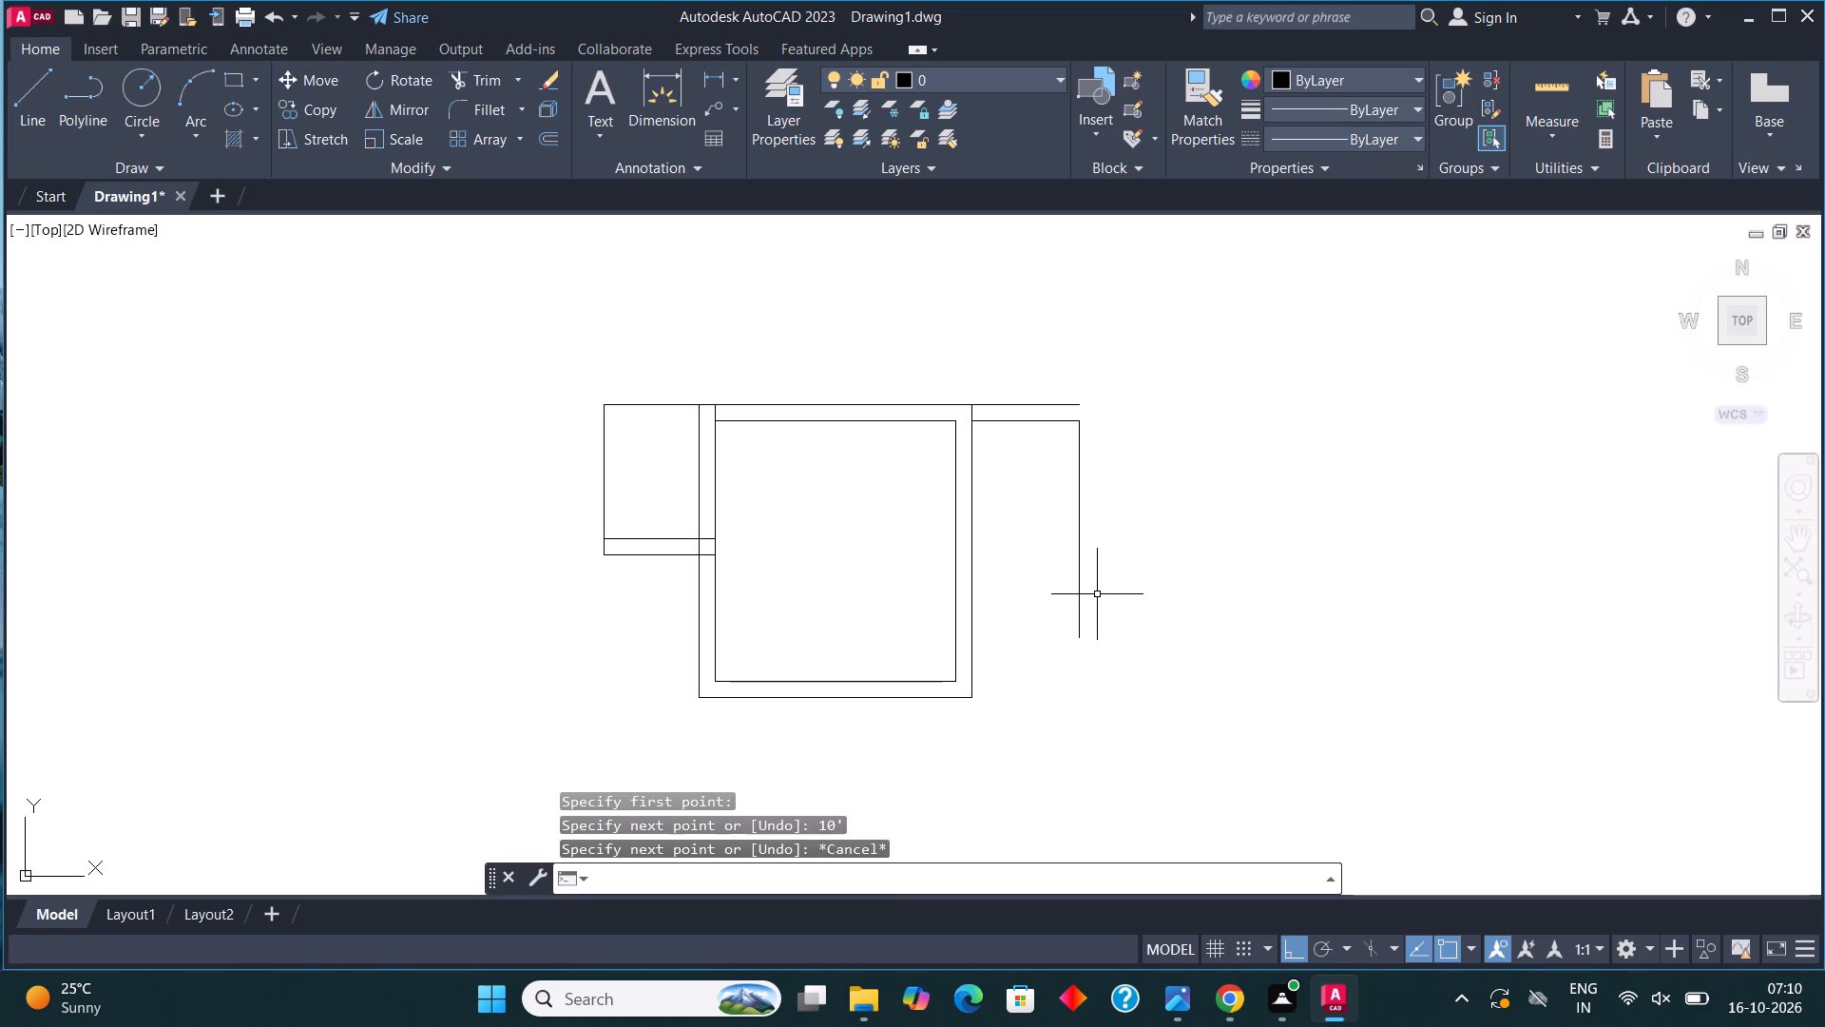
# Offset the 10' vertical line to the right by 9".
pyautogui.click(1118, 573)
pyautogui.click(1051, 518)
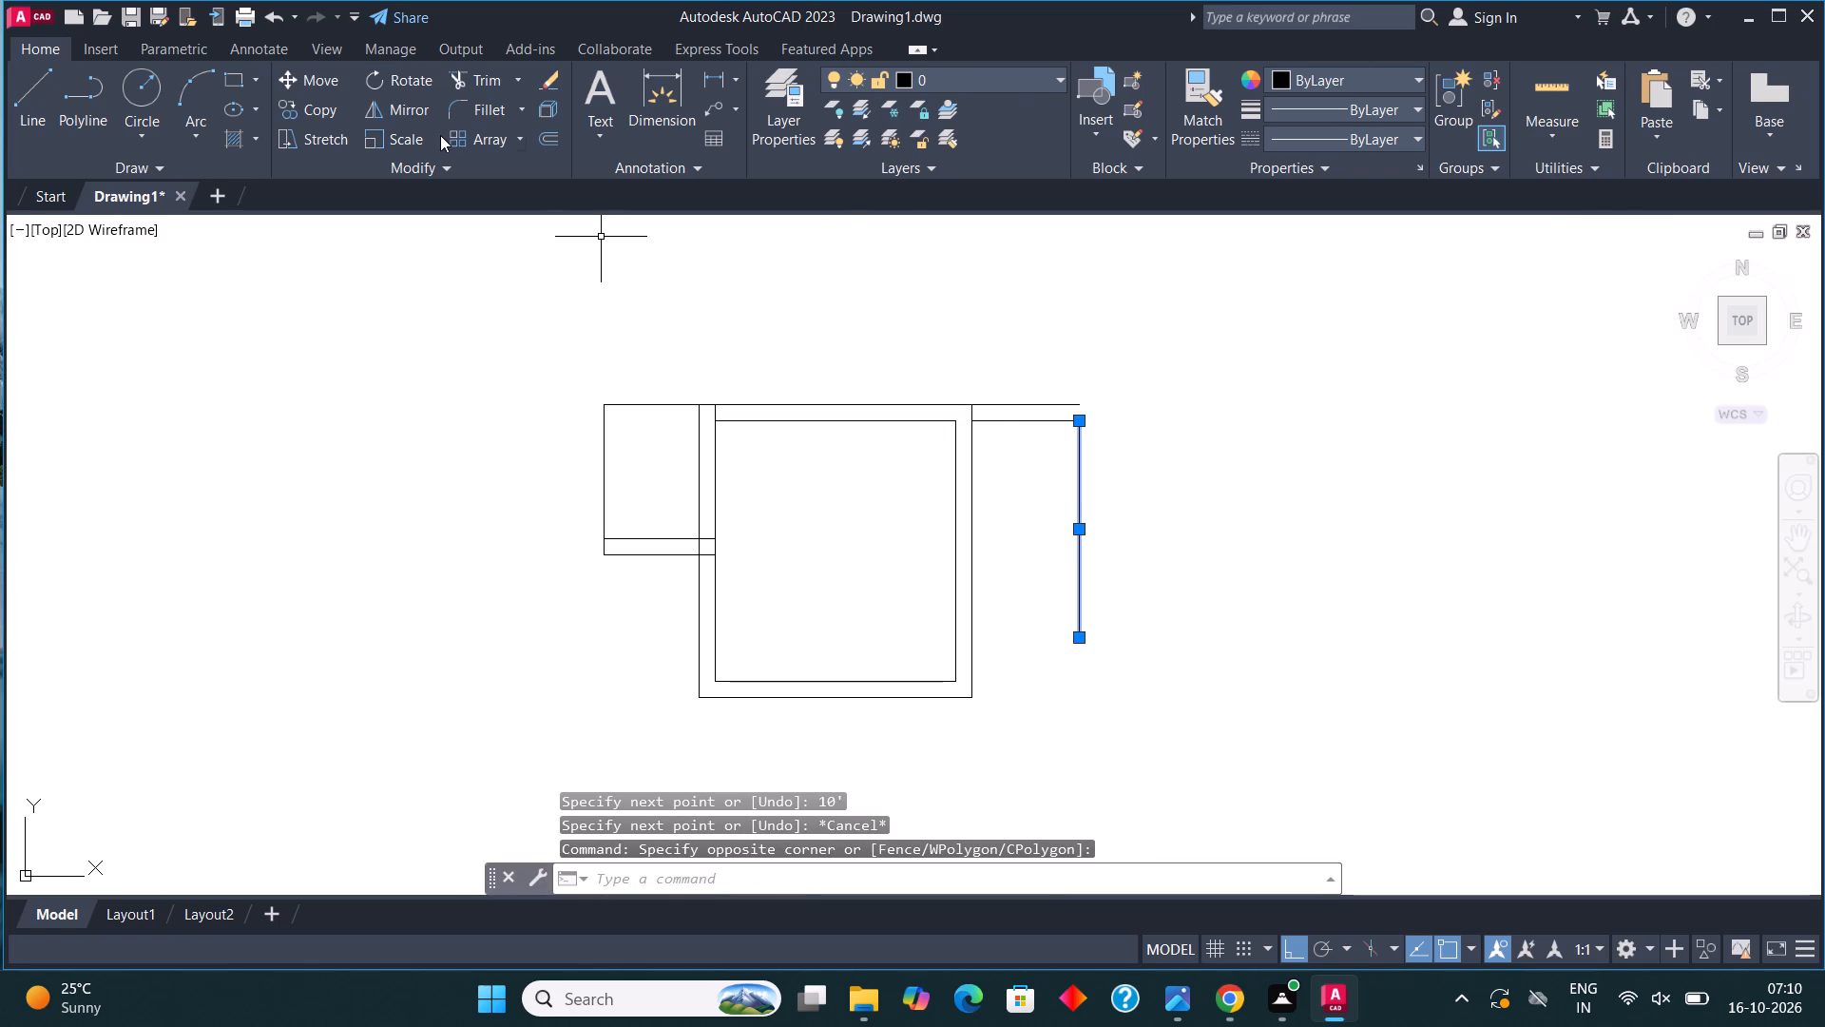
pyautogui.click(543, 136)
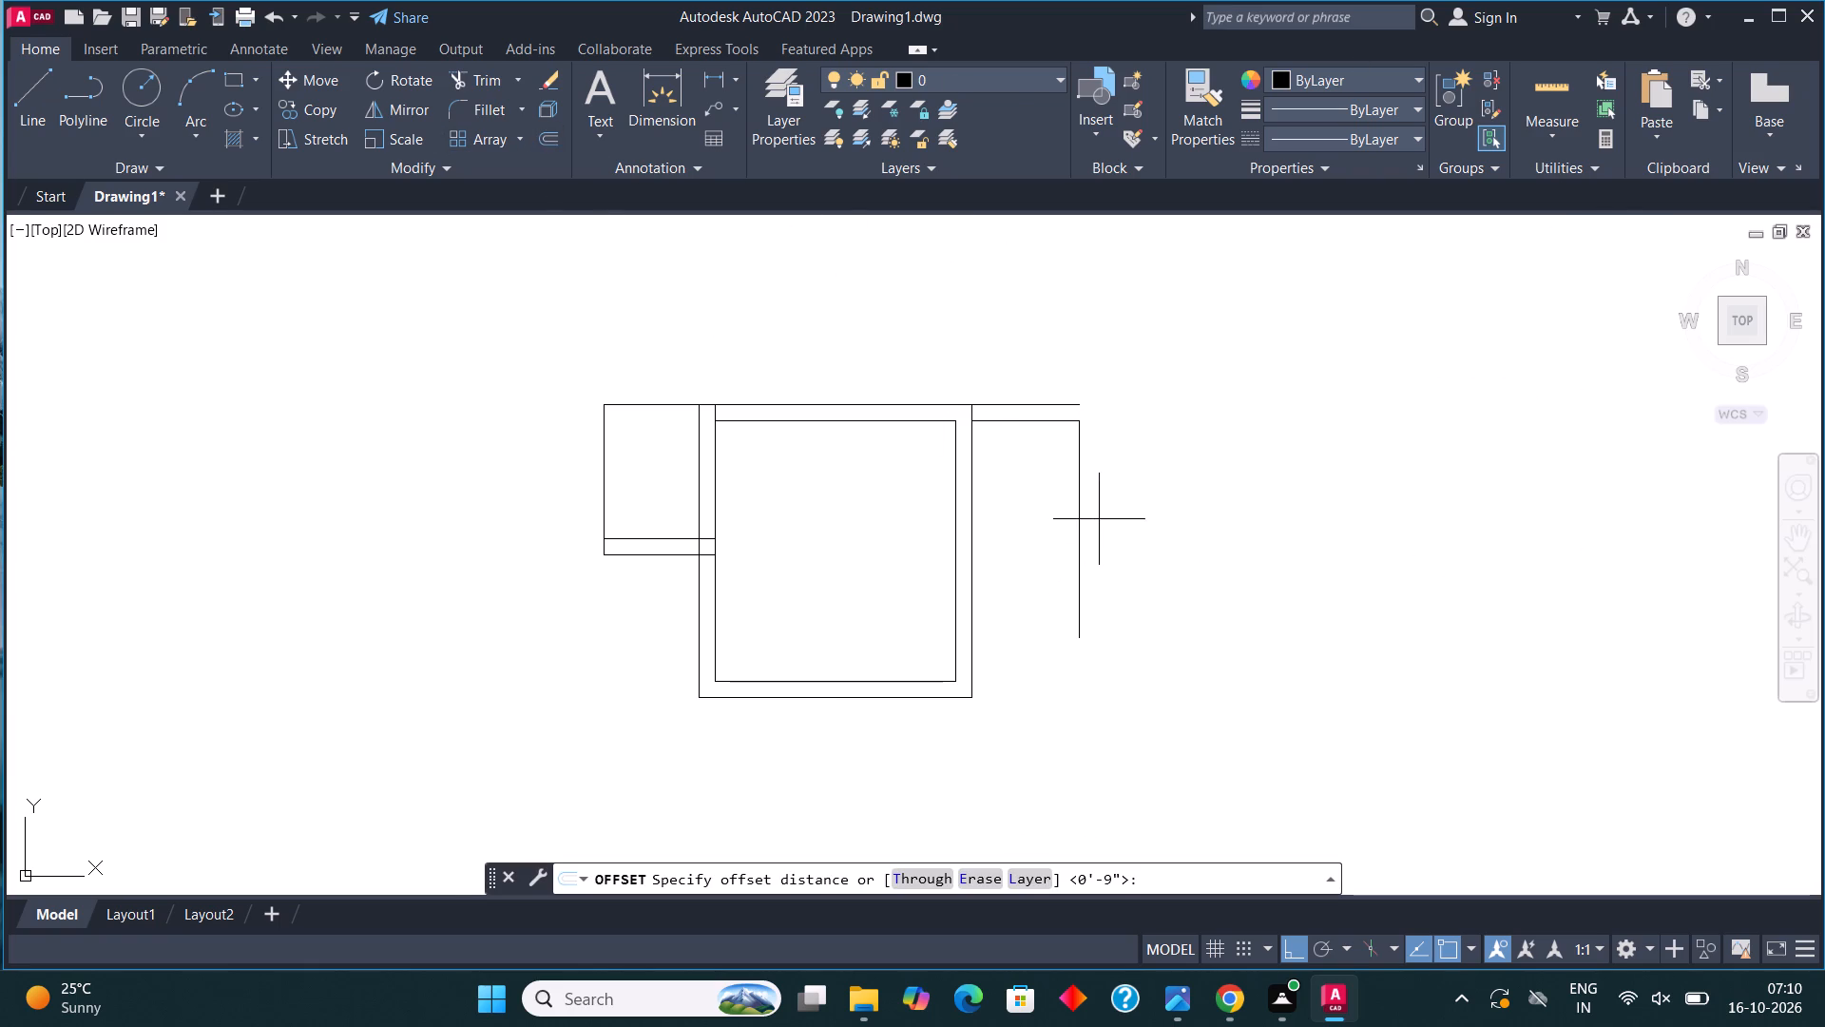
pyautogui.click(1082, 522)
pyautogui.write('9"')
pyautogui.press('Return')
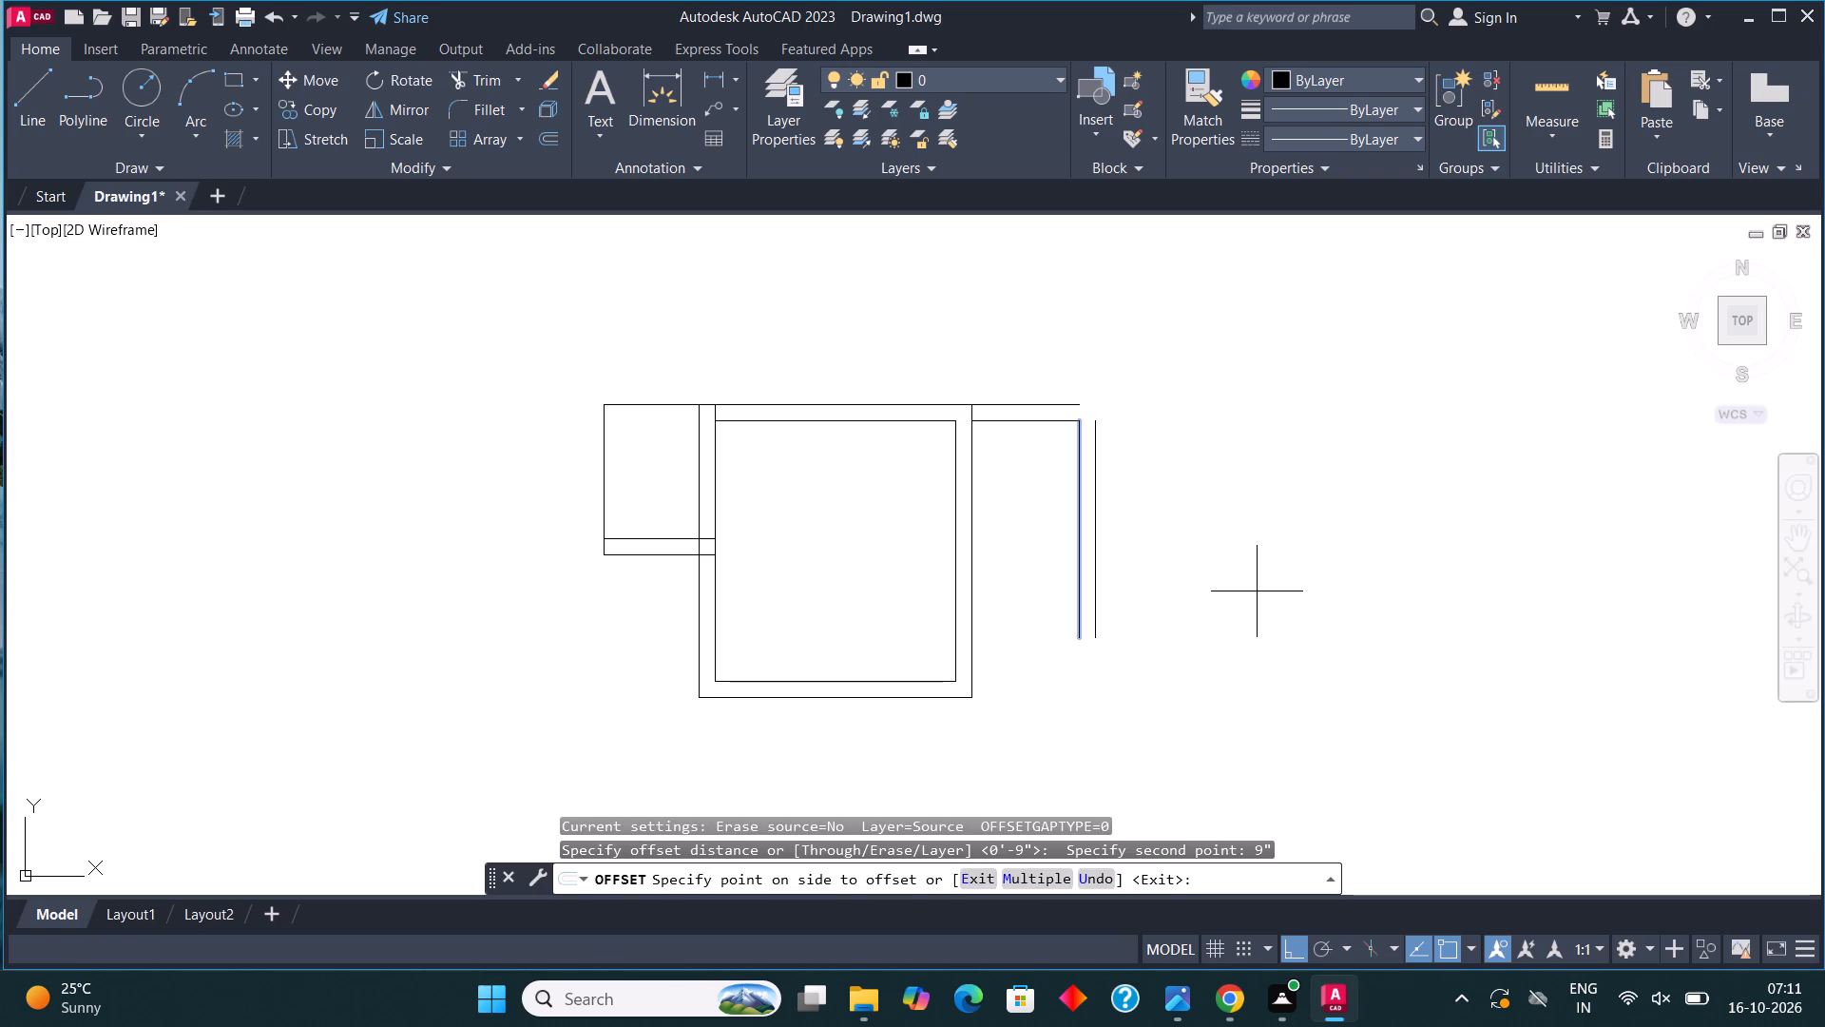
pyautogui.click(1257, 591)
# Draw a horizontal line from the 10' inner line's lower end left to the second room's outer right wall.
pyautogui.click(5, 85)
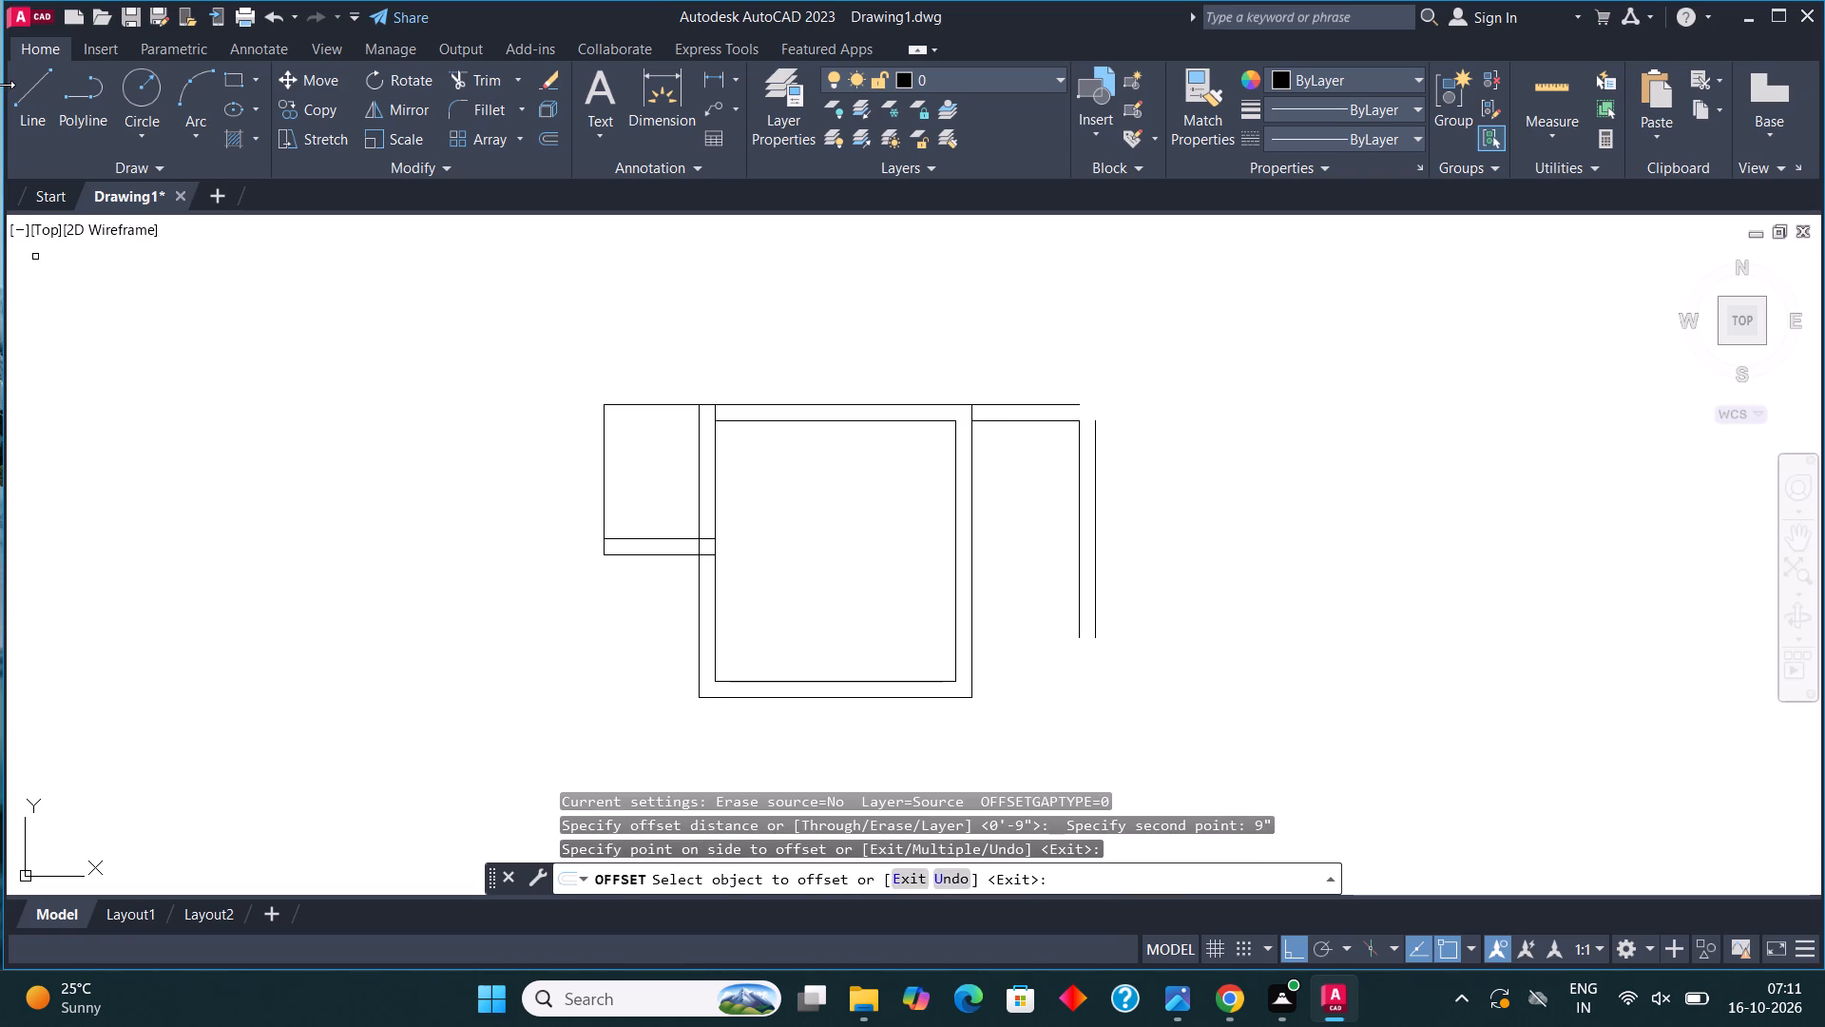
pyautogui.click(27, 96)
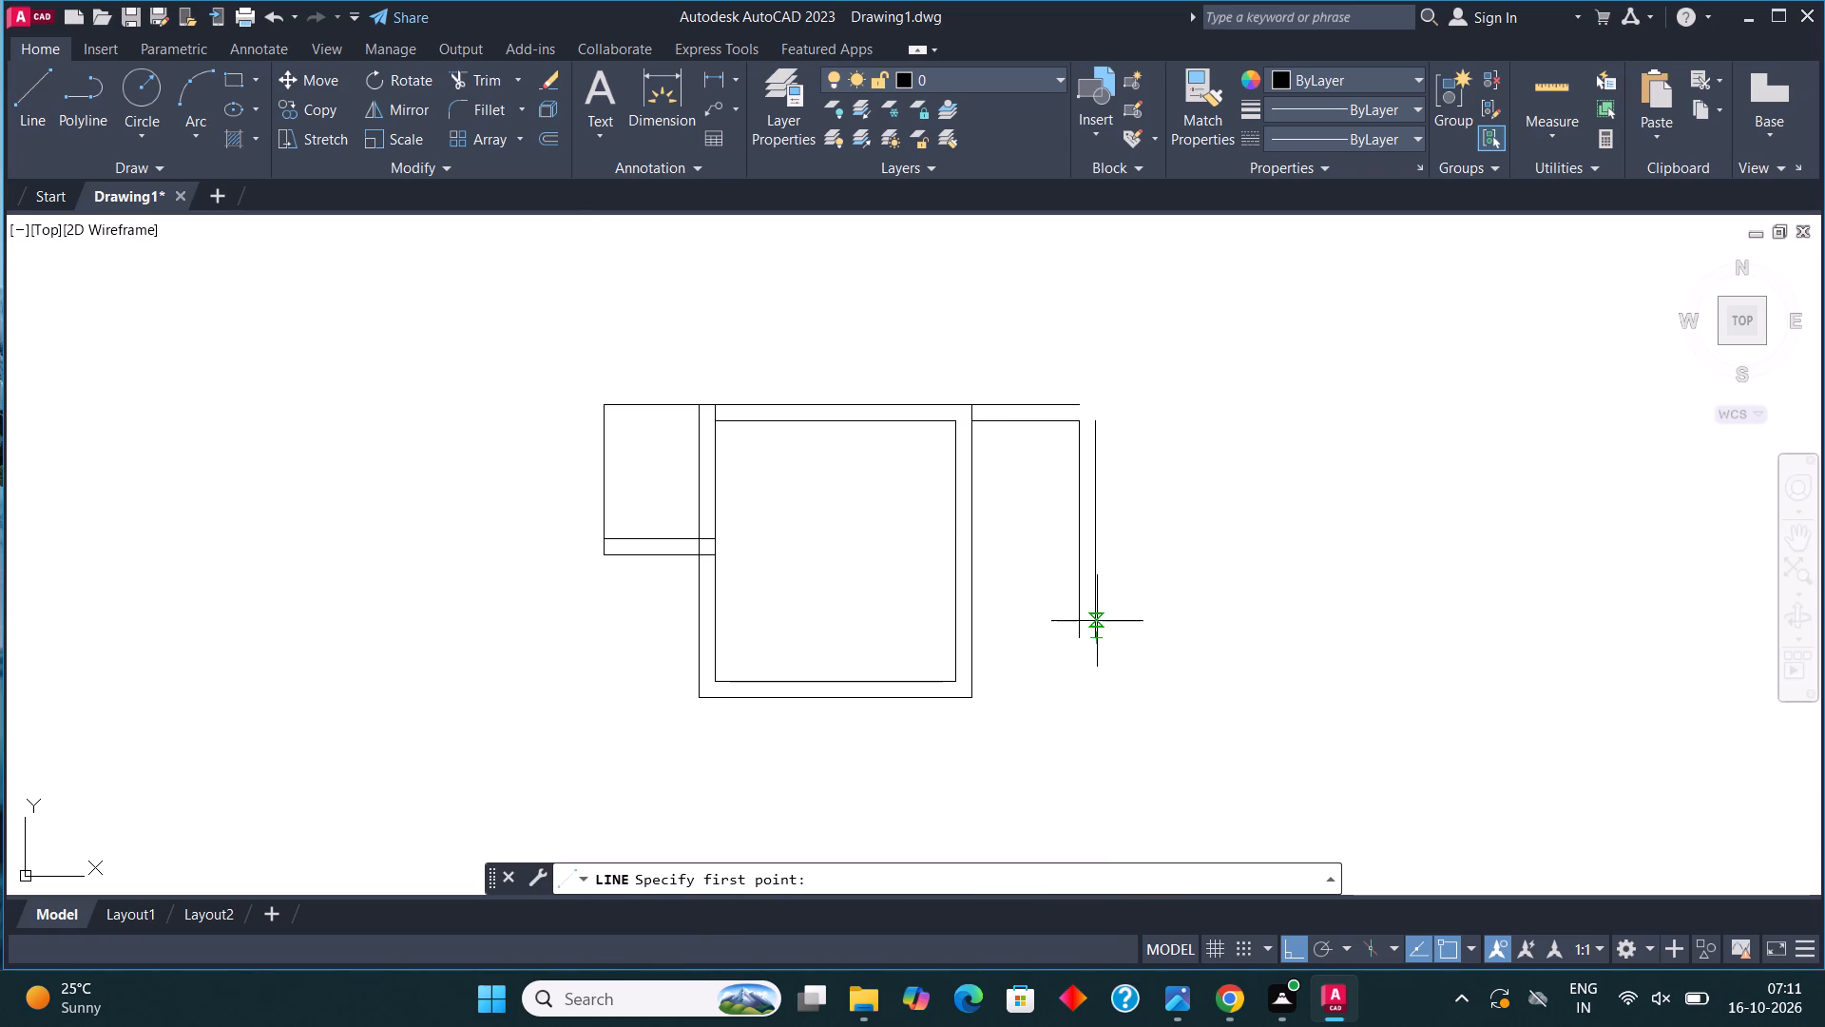
pyautogui.click(1079, 644)
pyautogui.click(979, 642)
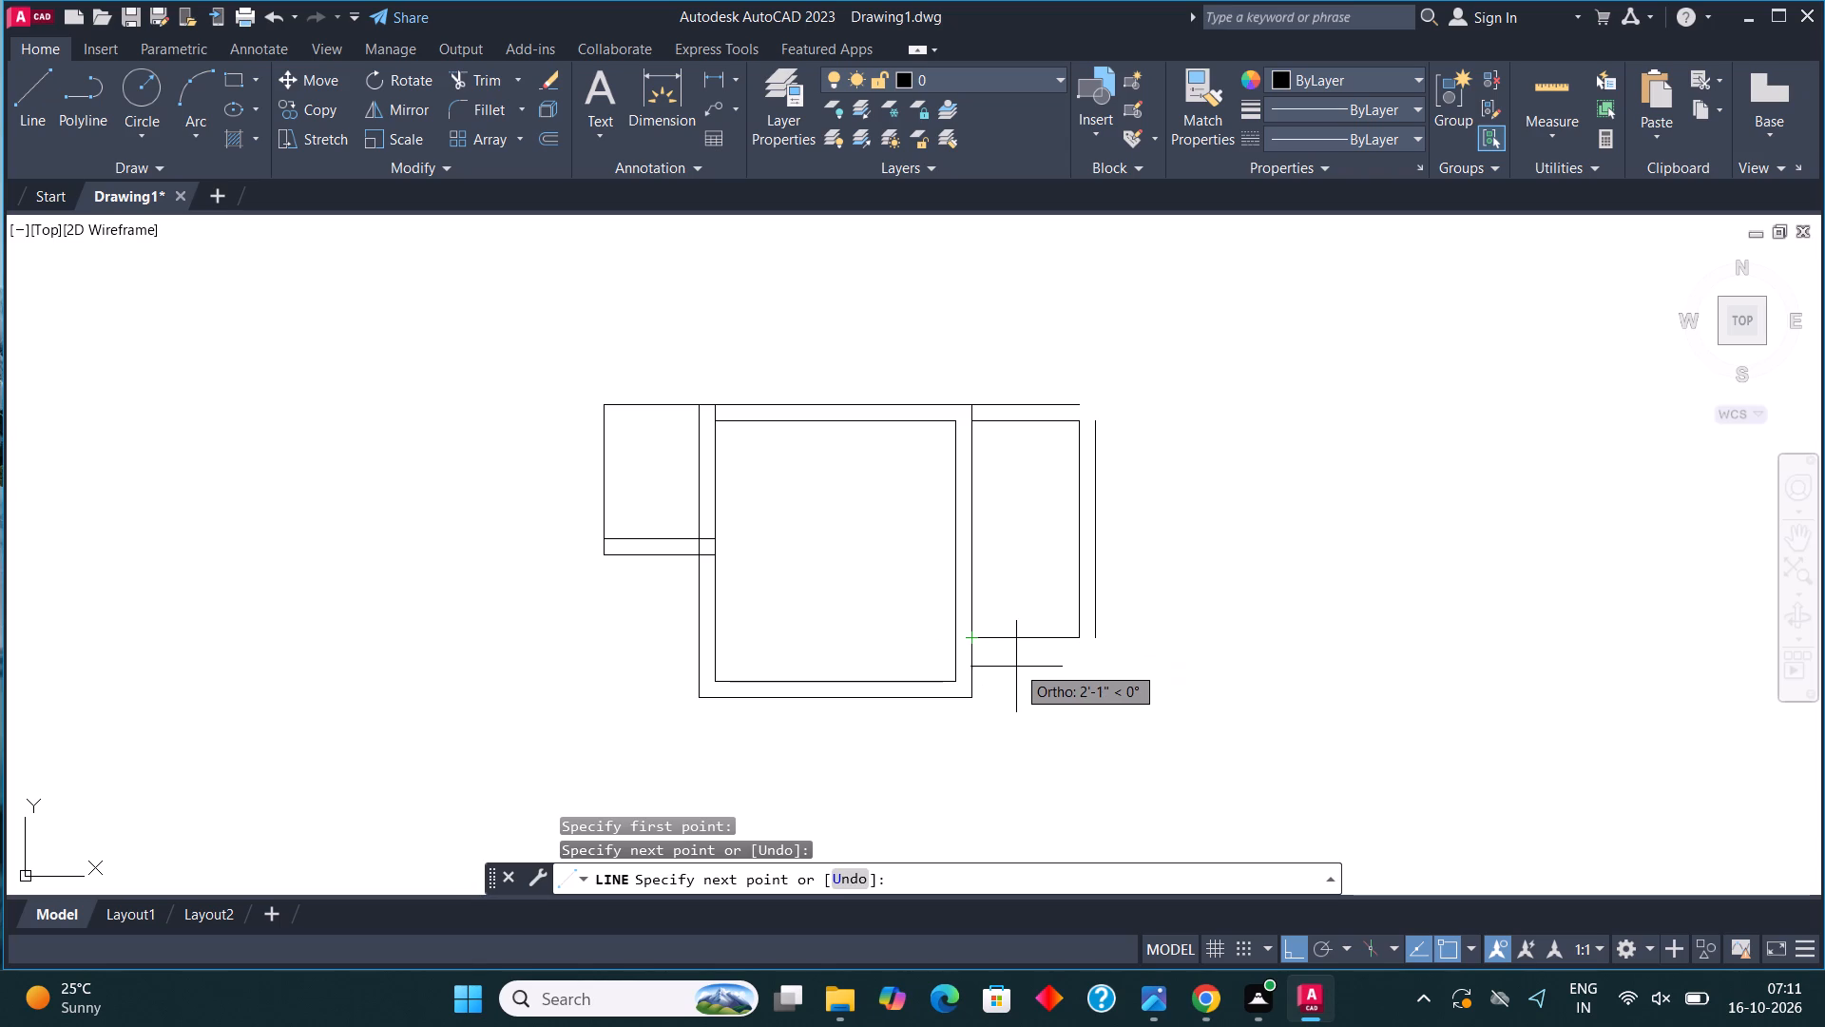
pyautogui.press('Escape')
# Offset the third room's bottom line downward by 9".
pyautogui.click(1047, 664)
pyautogui.click(1026, 622)
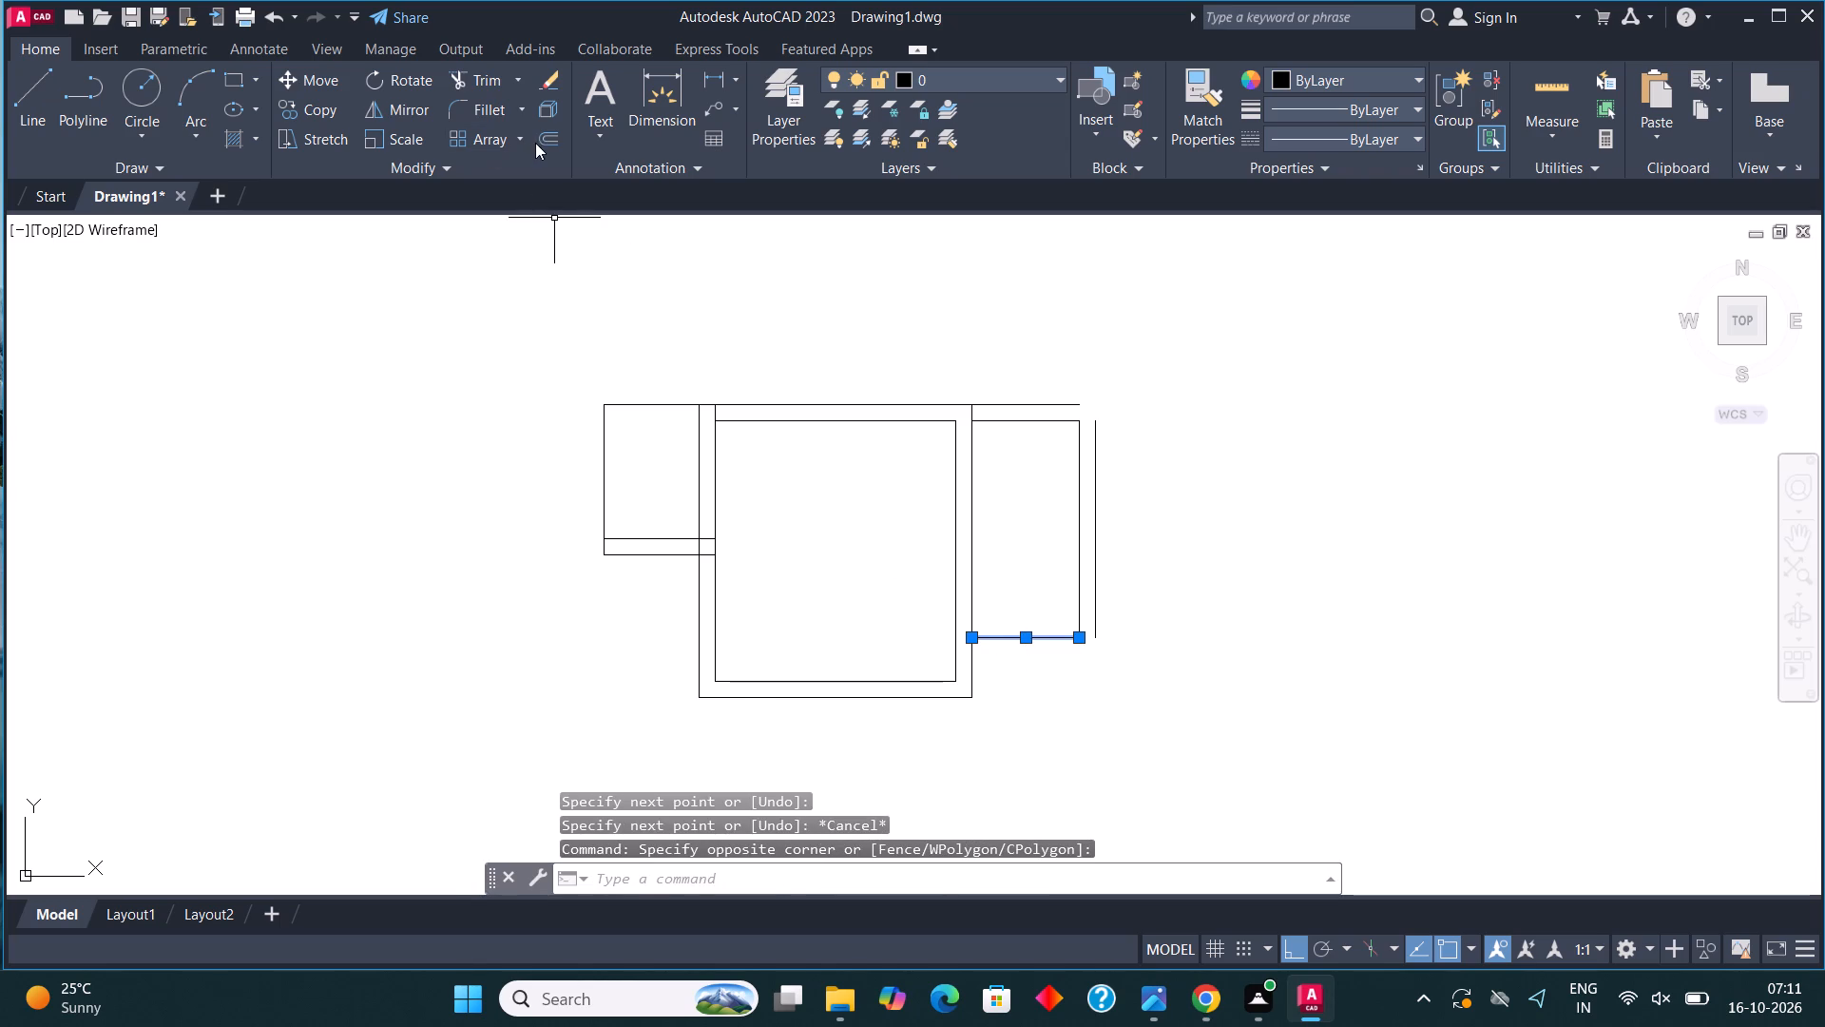
pyautogui.click(541, 138)
pyautogui.click(1019, 641)
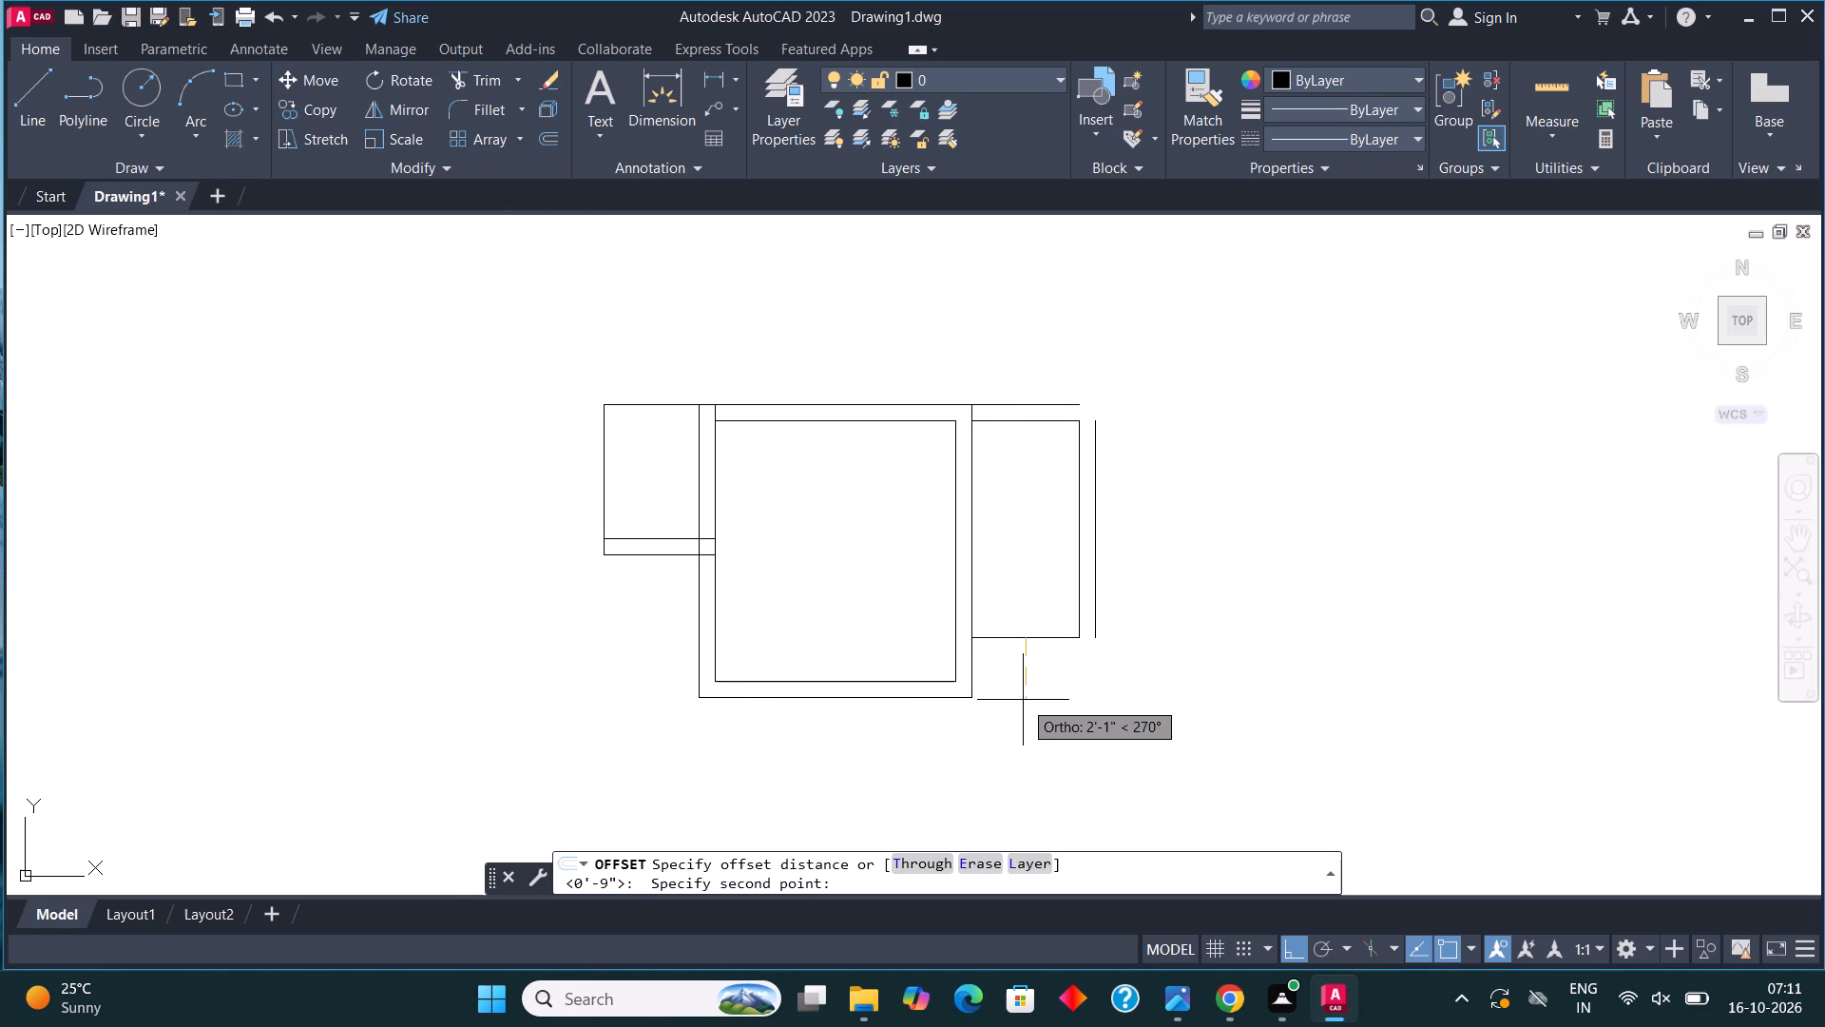
pyautogui.write('9"')
pyautogui.press('Return')
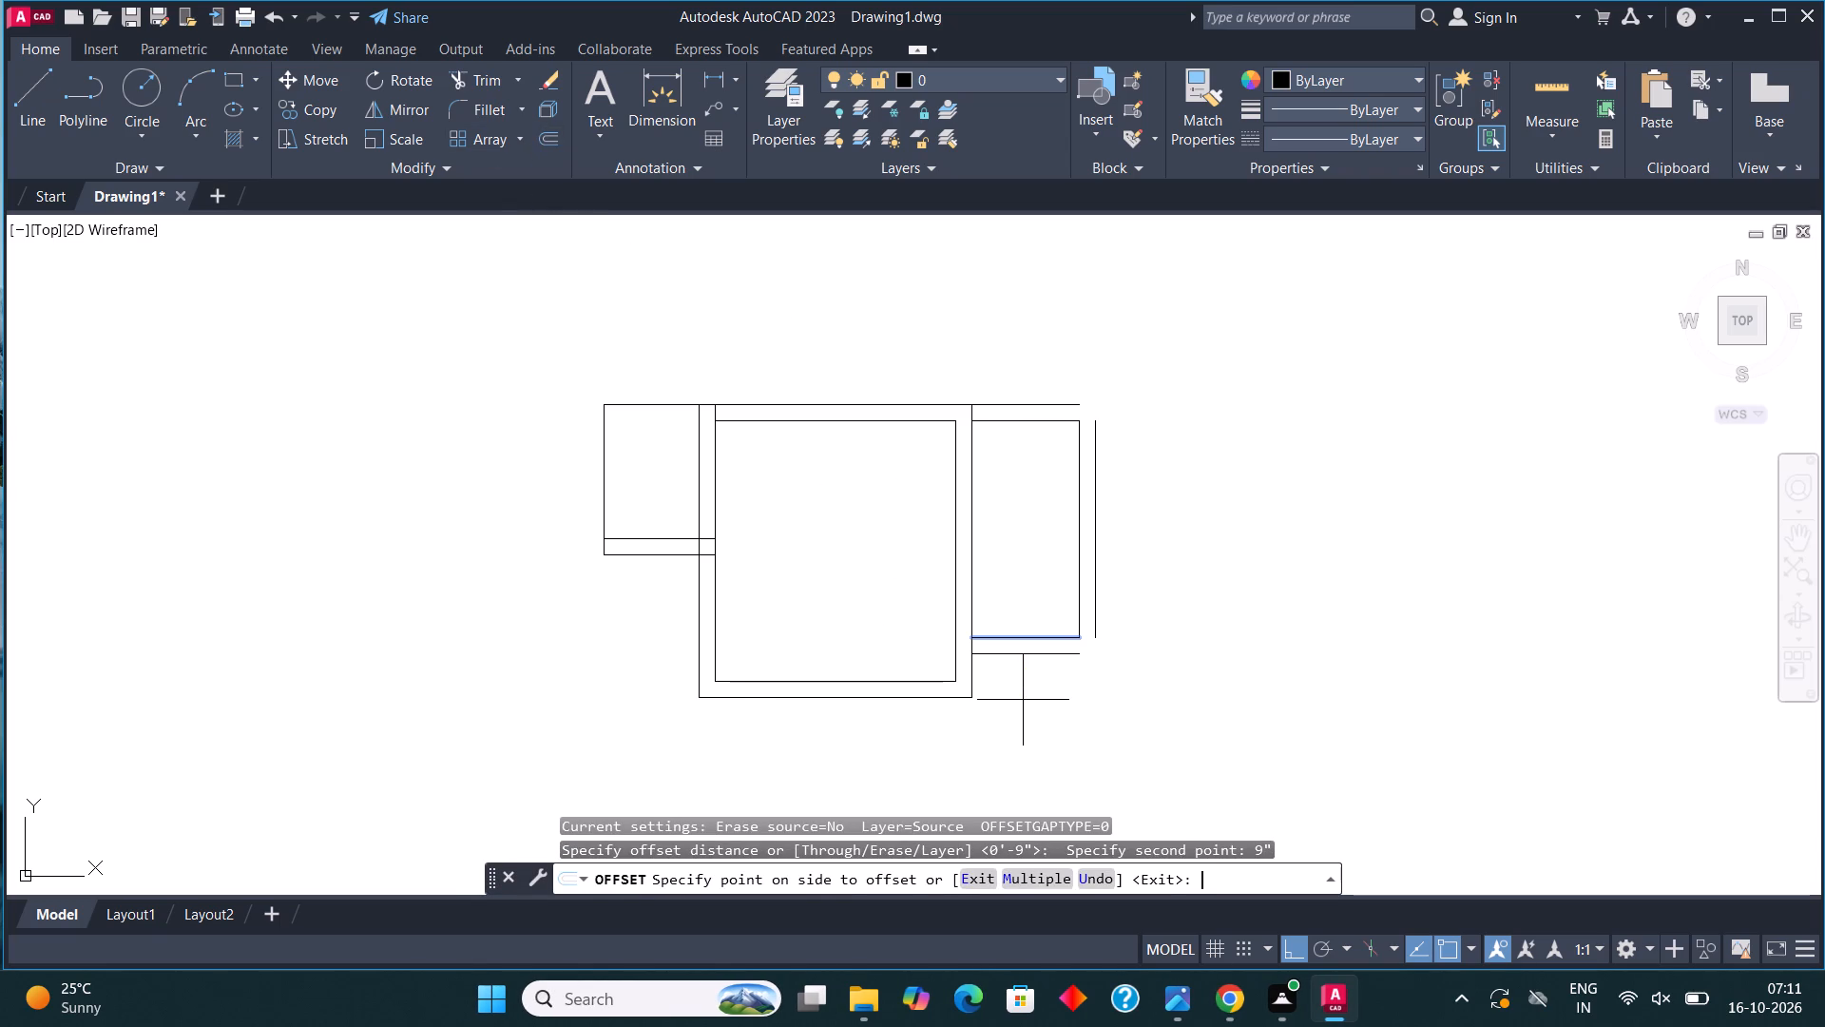
pyautogui.click(1357, 715)
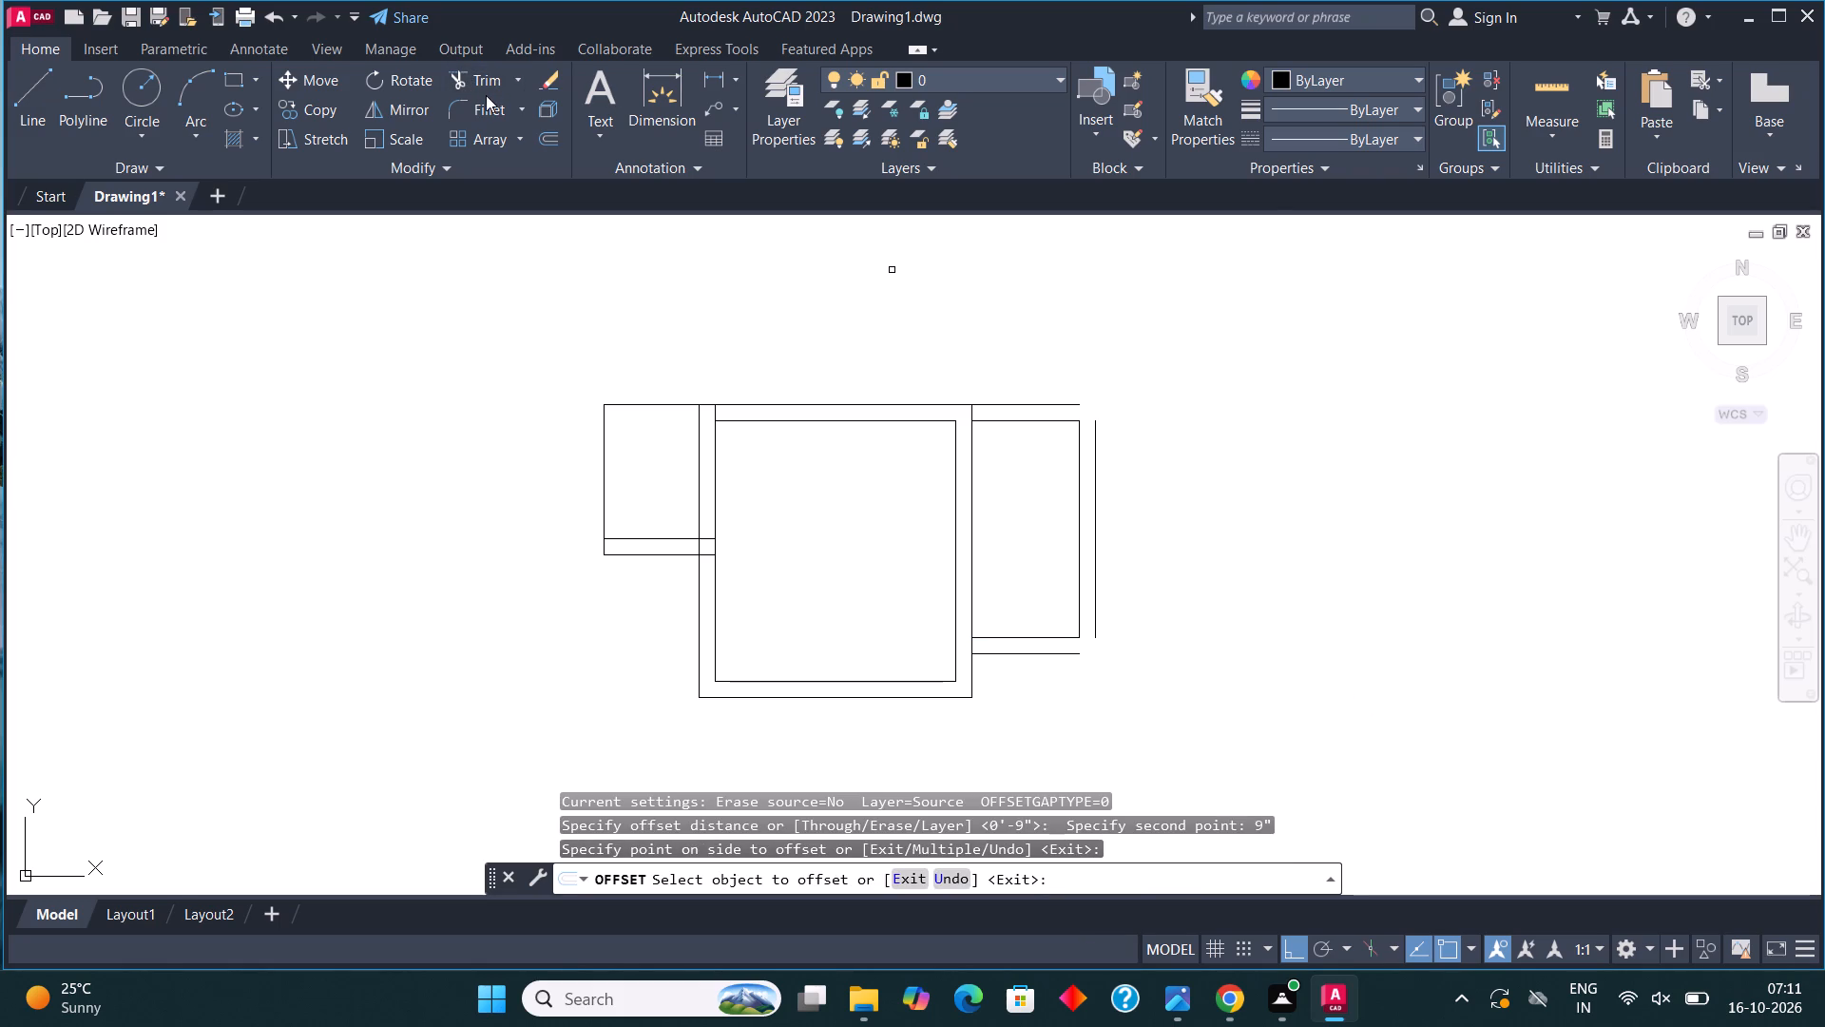
# Fillet the third room's outer top and outer right wall lines into a closed corner.
pyautogui.click(495, 103)
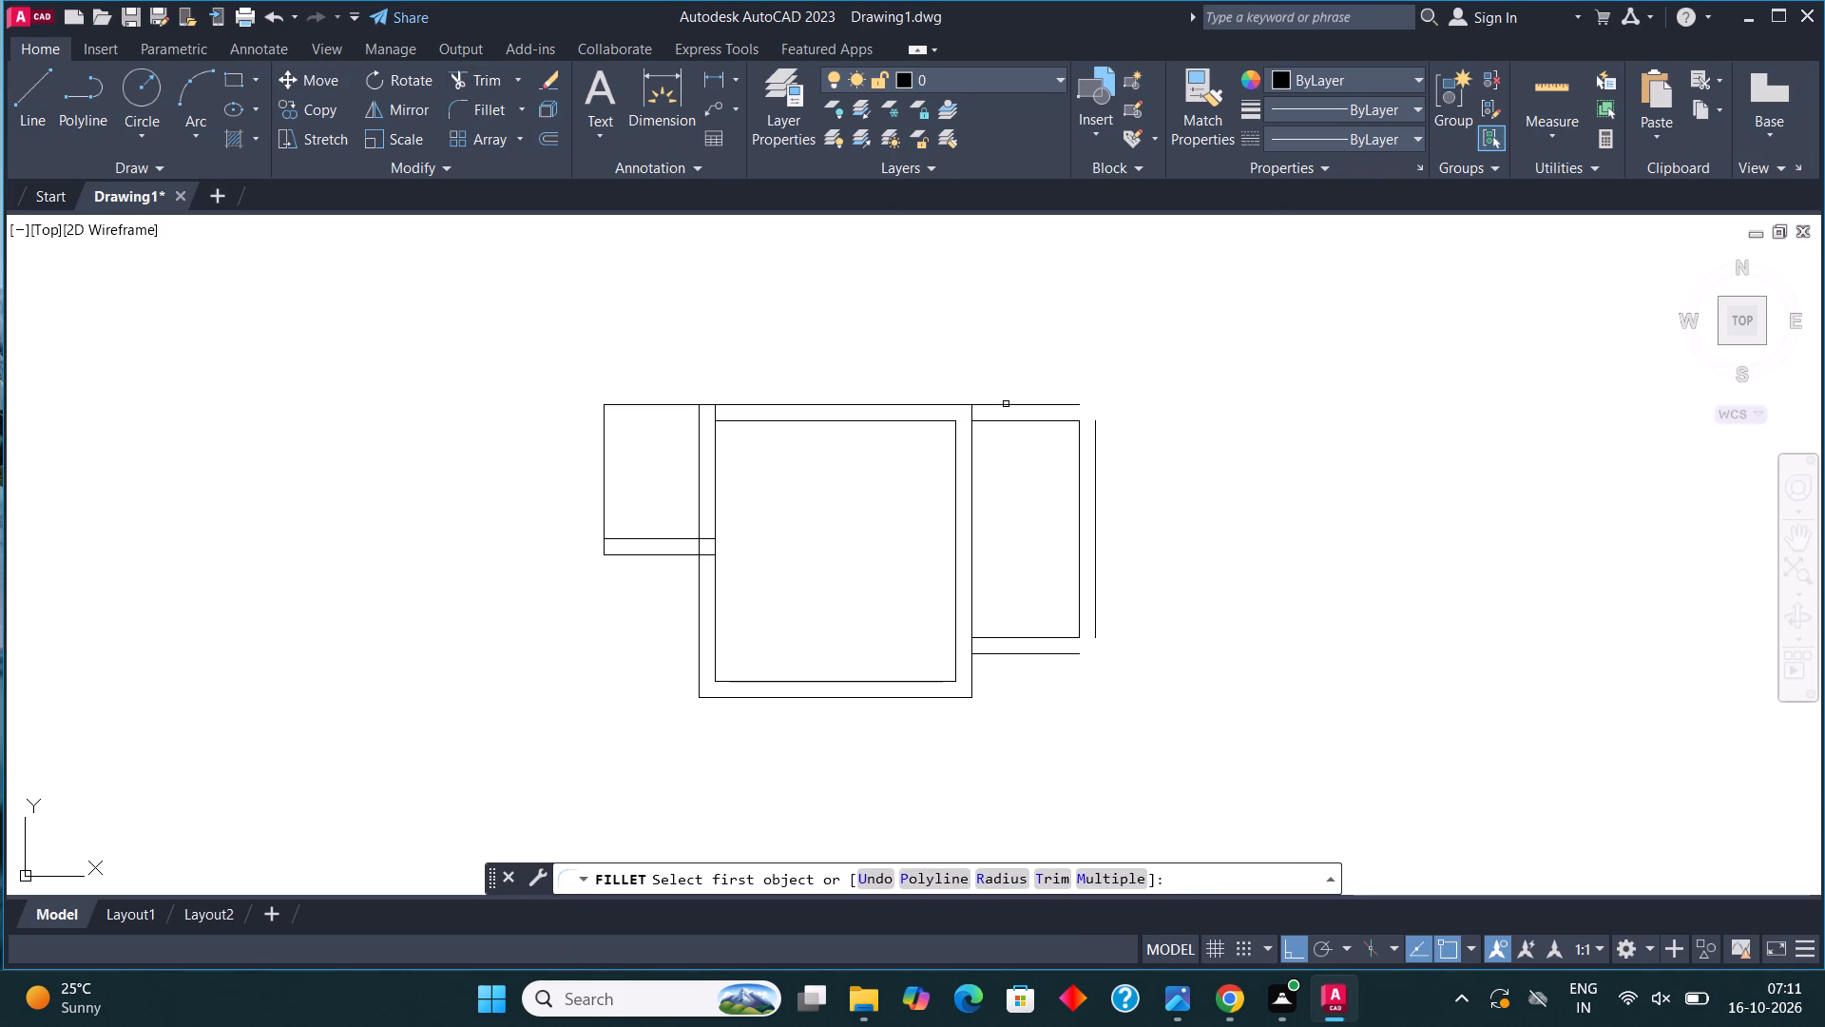
pyautogui.click(1017, 406)
pyautogui.click(1097, 462)
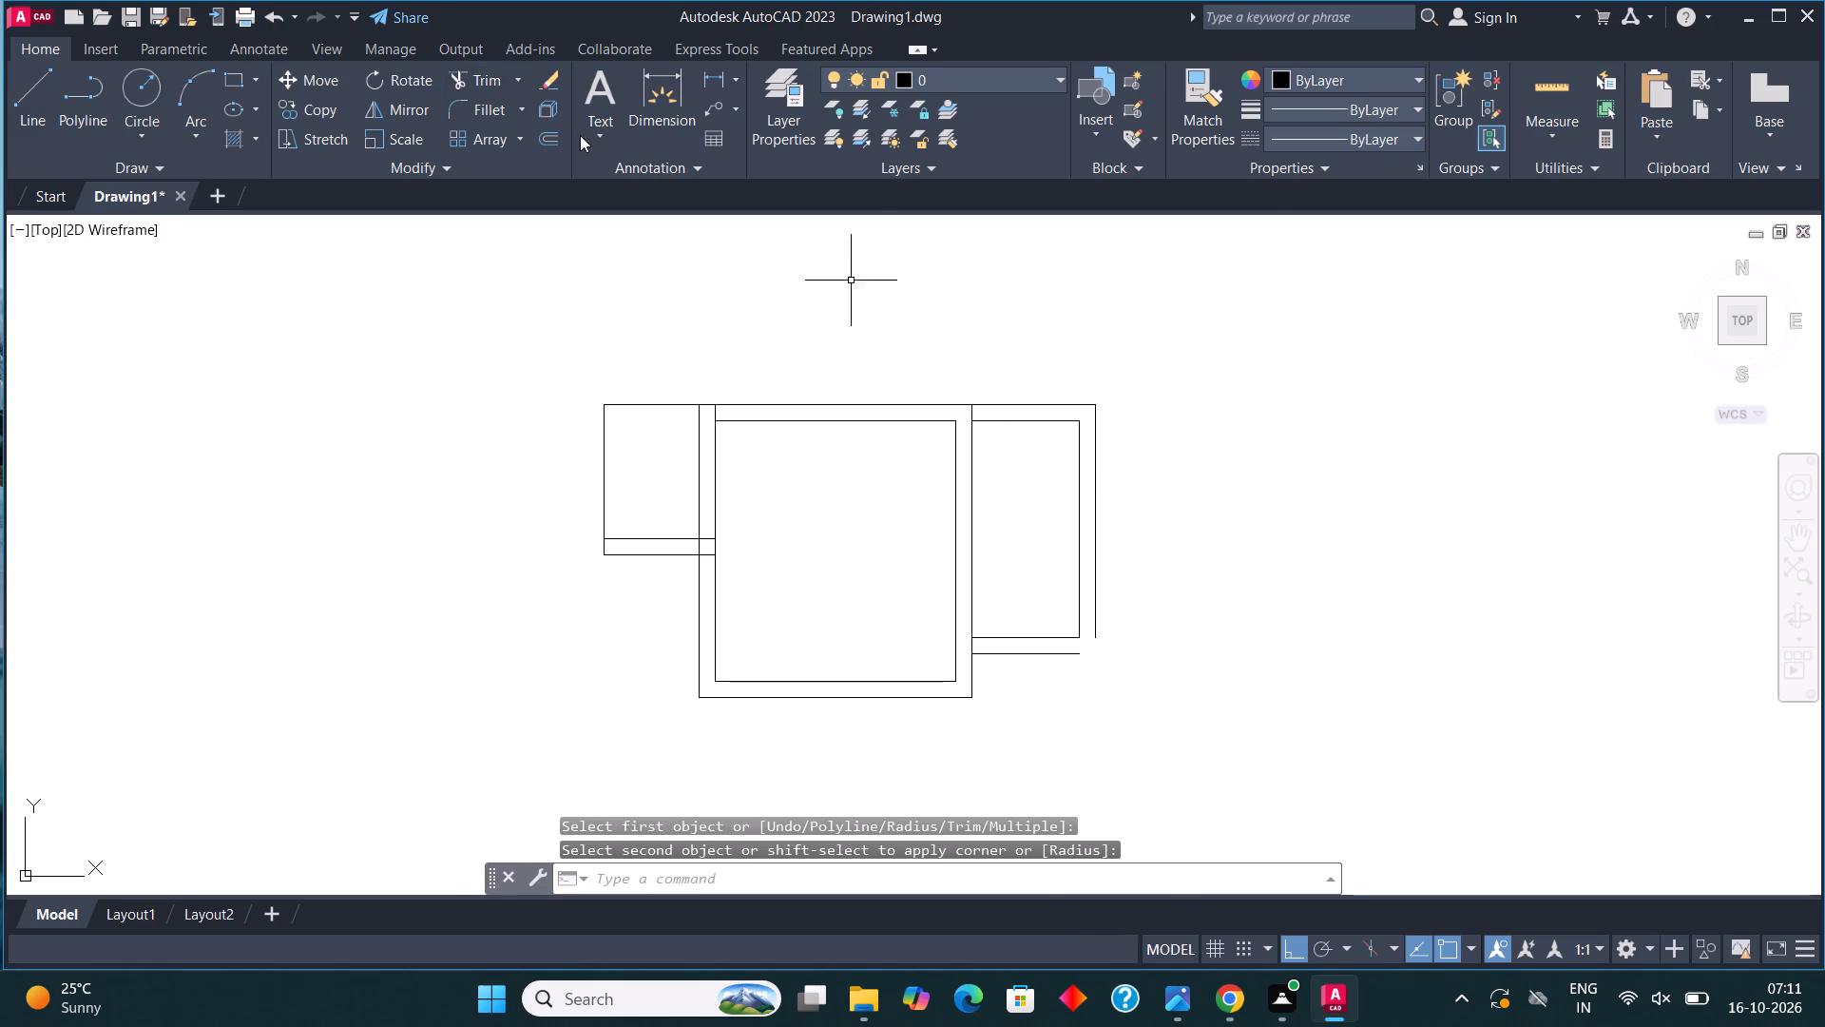
# Fillet the third room's outer bottom and outer right wall lines into a closed corner.
pyautogui.click(482, 108)
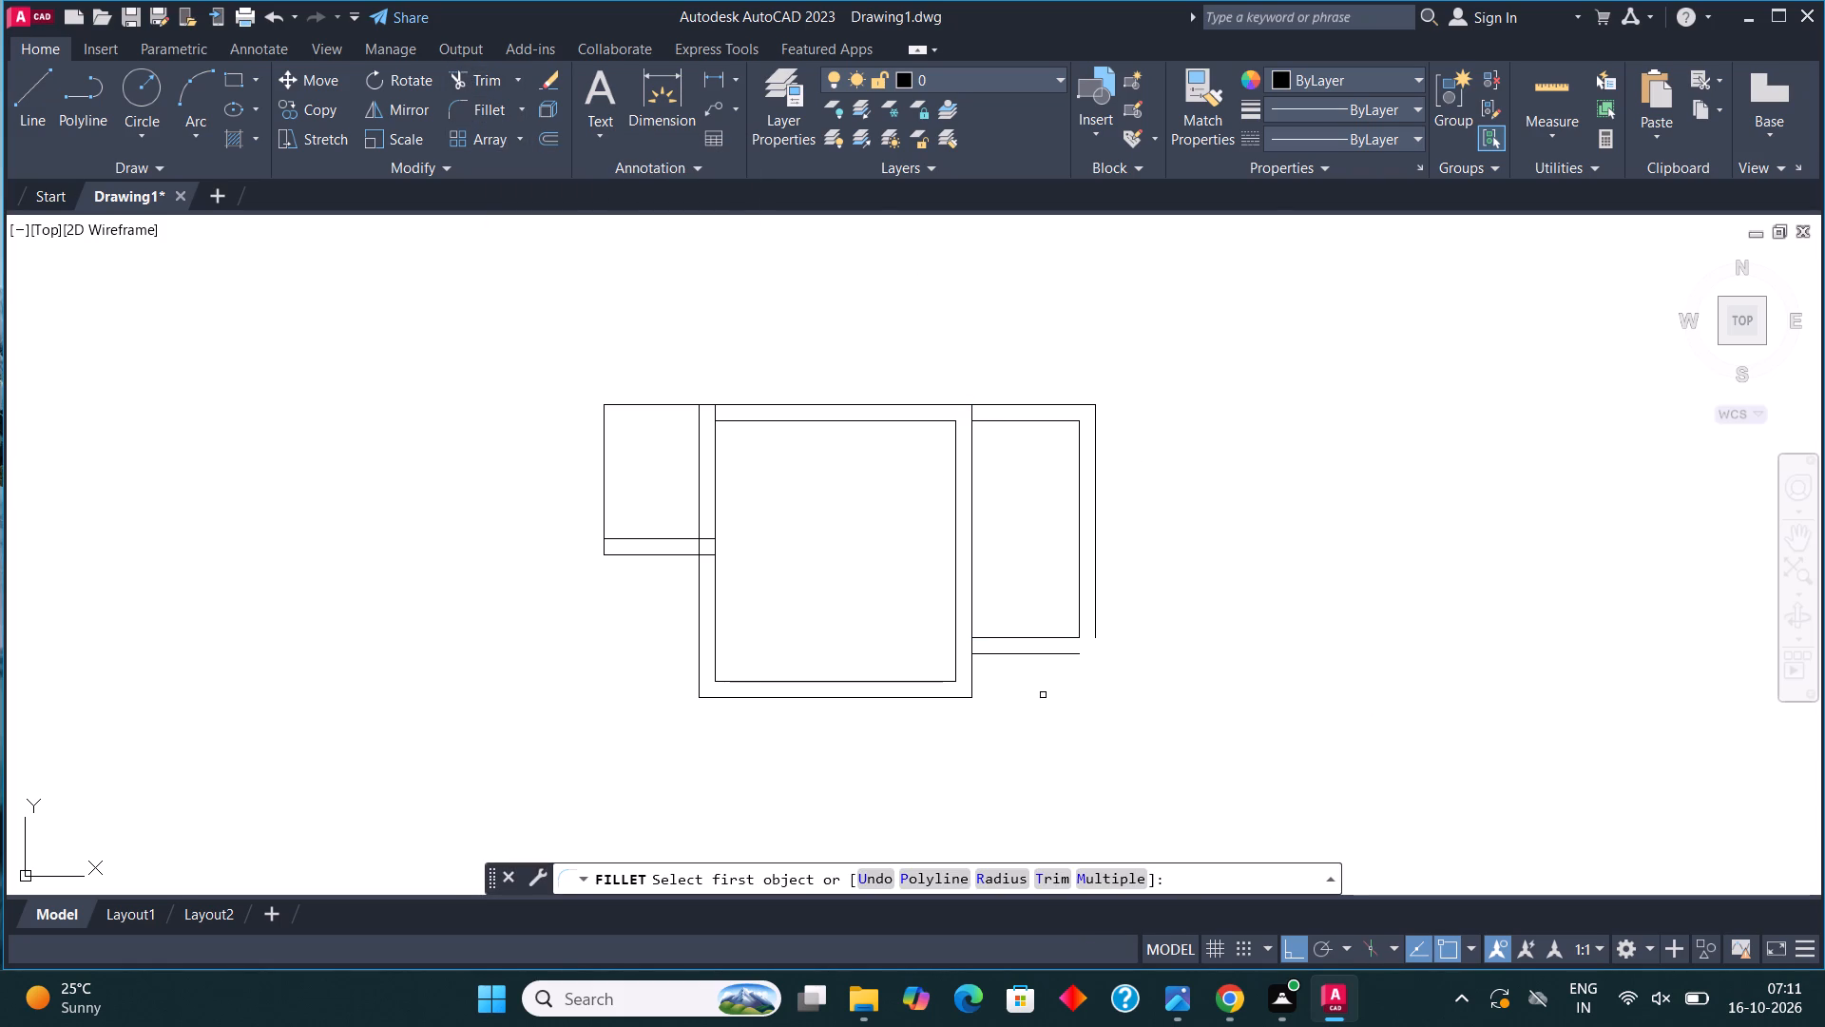
pyautogui.click(1039, 657)
pyautogui.click(1093, 598)
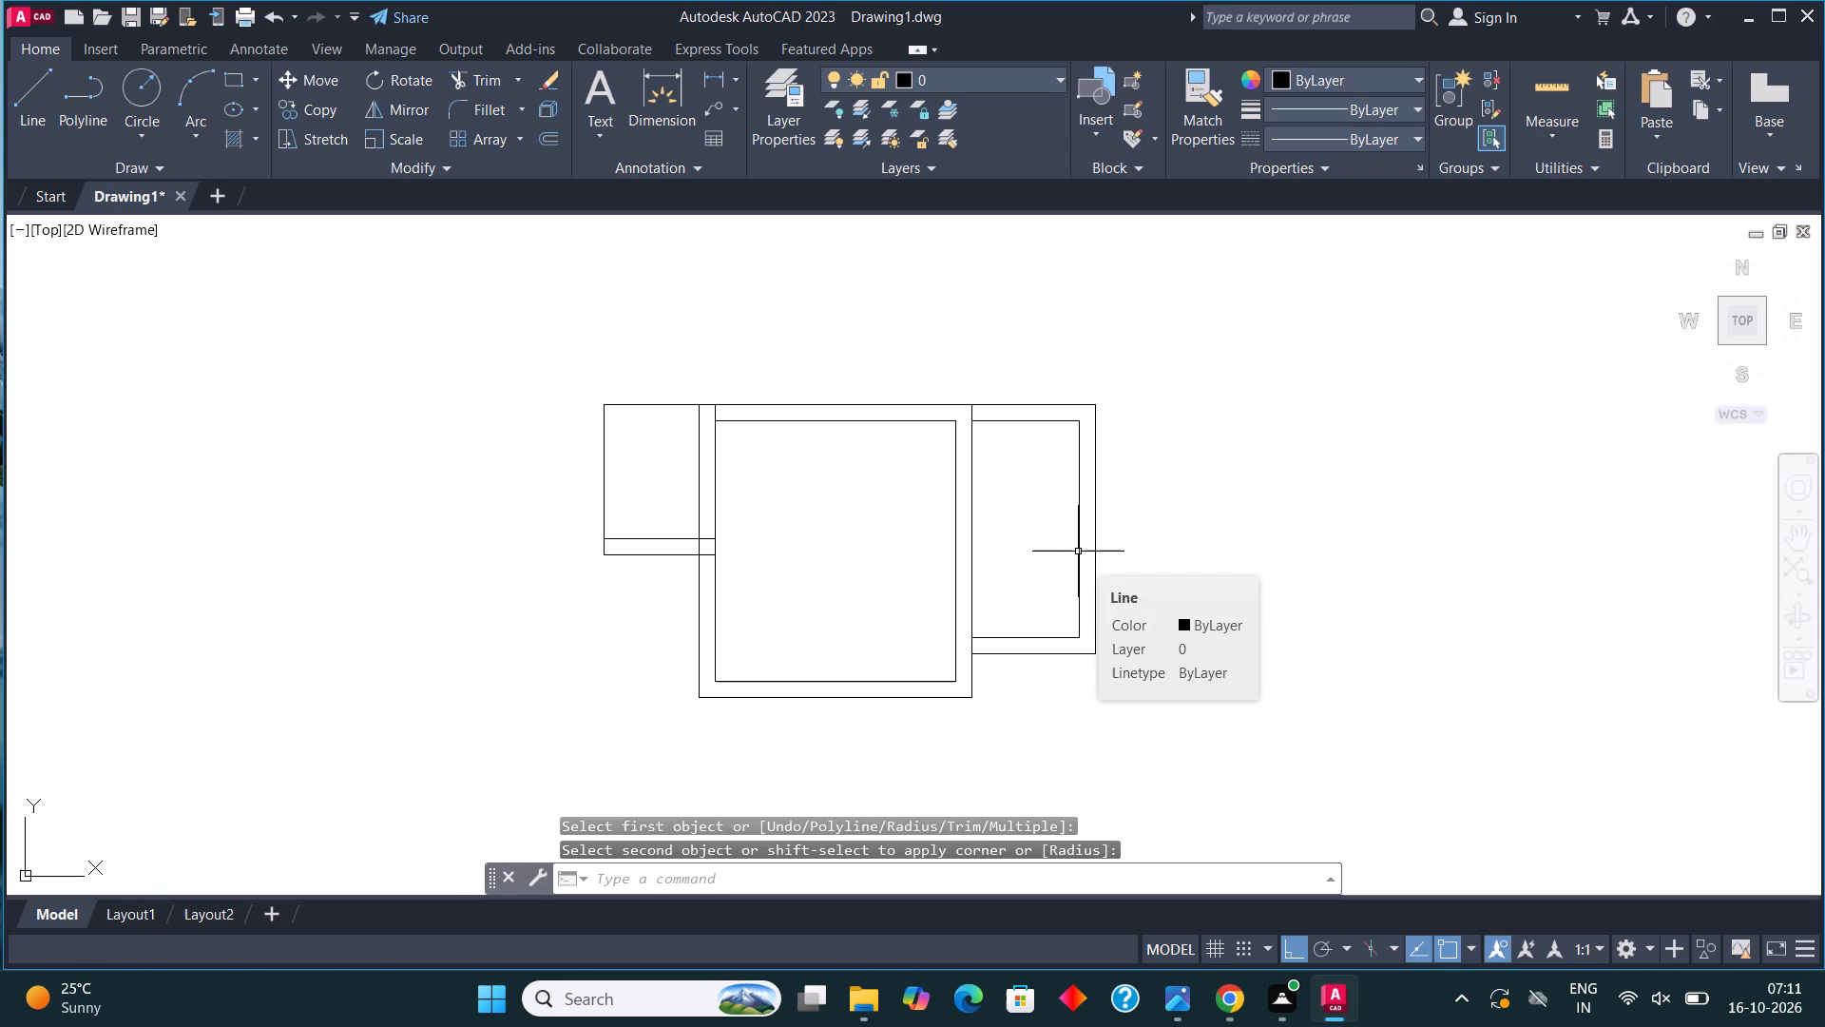
# Draw the fourth room's outline from the third room's outer top-right corner: 13'3" right, 7'5" down, and back left to the third room's wall.
pyautogui.click(36, 90)
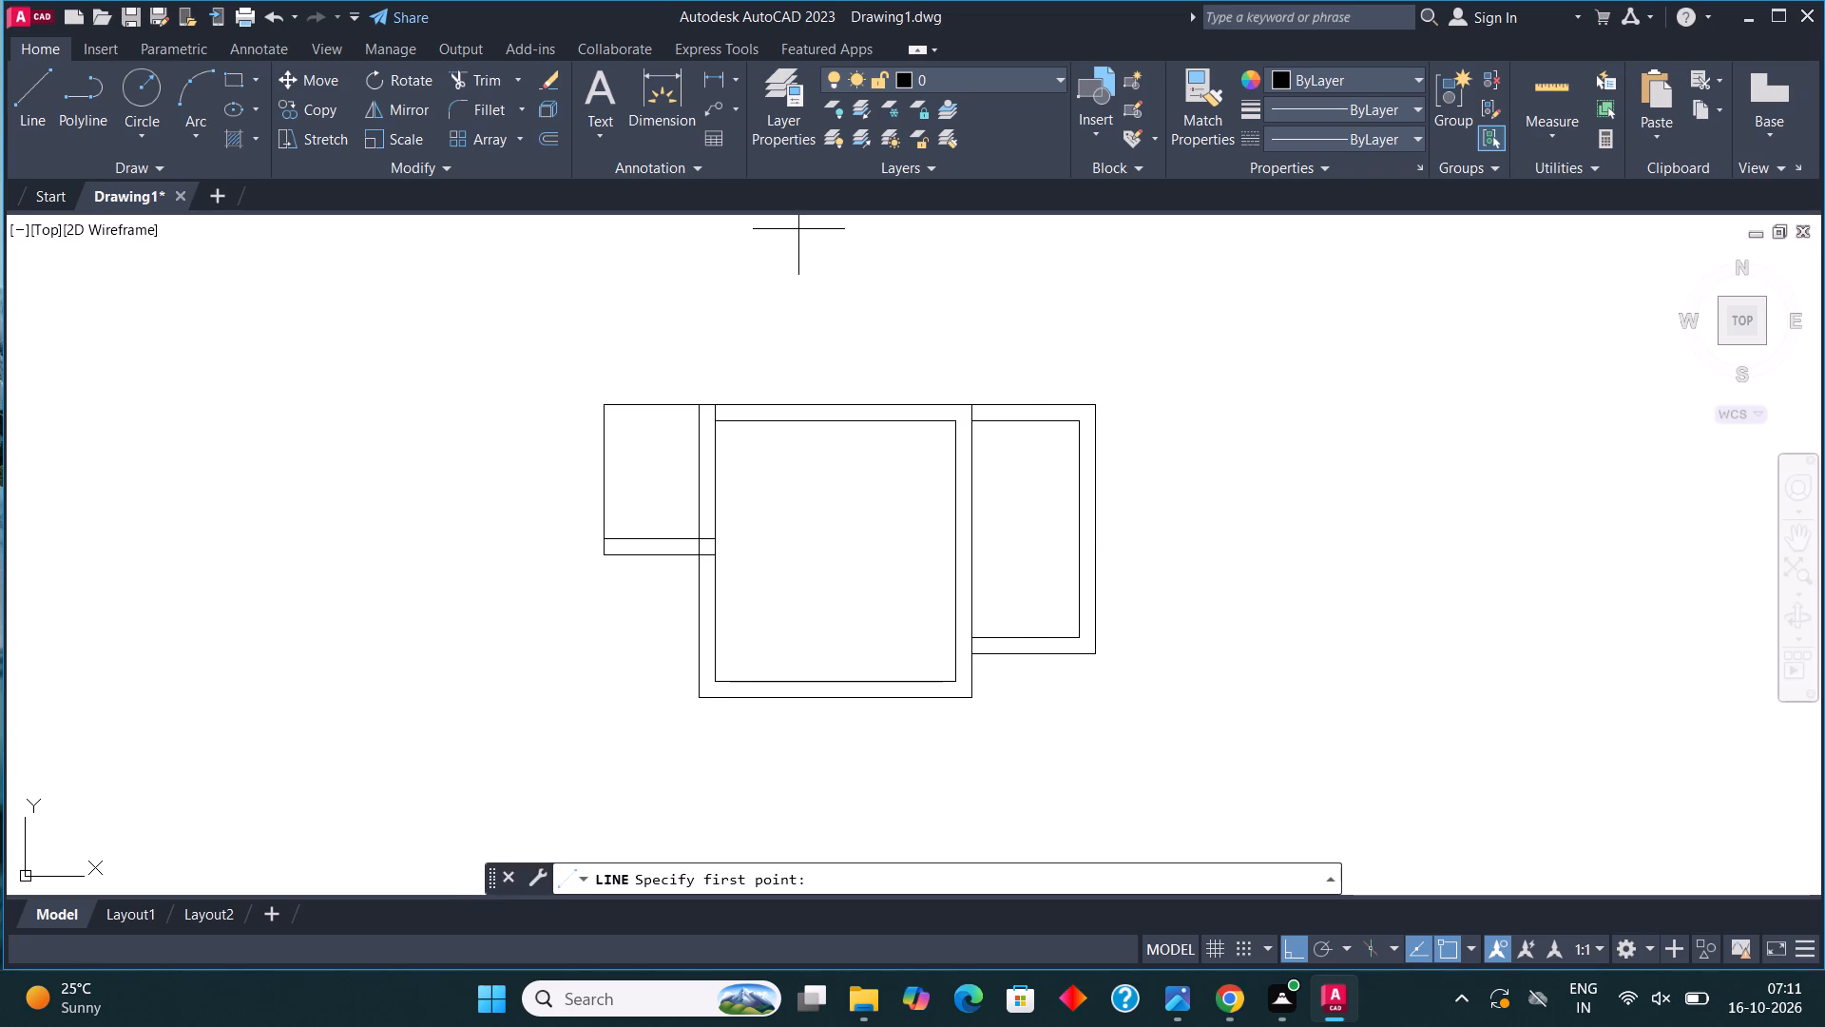
pyautogui.moveTo(1336, 392); pyautogui.dragTo(1181, 417, button='middle')
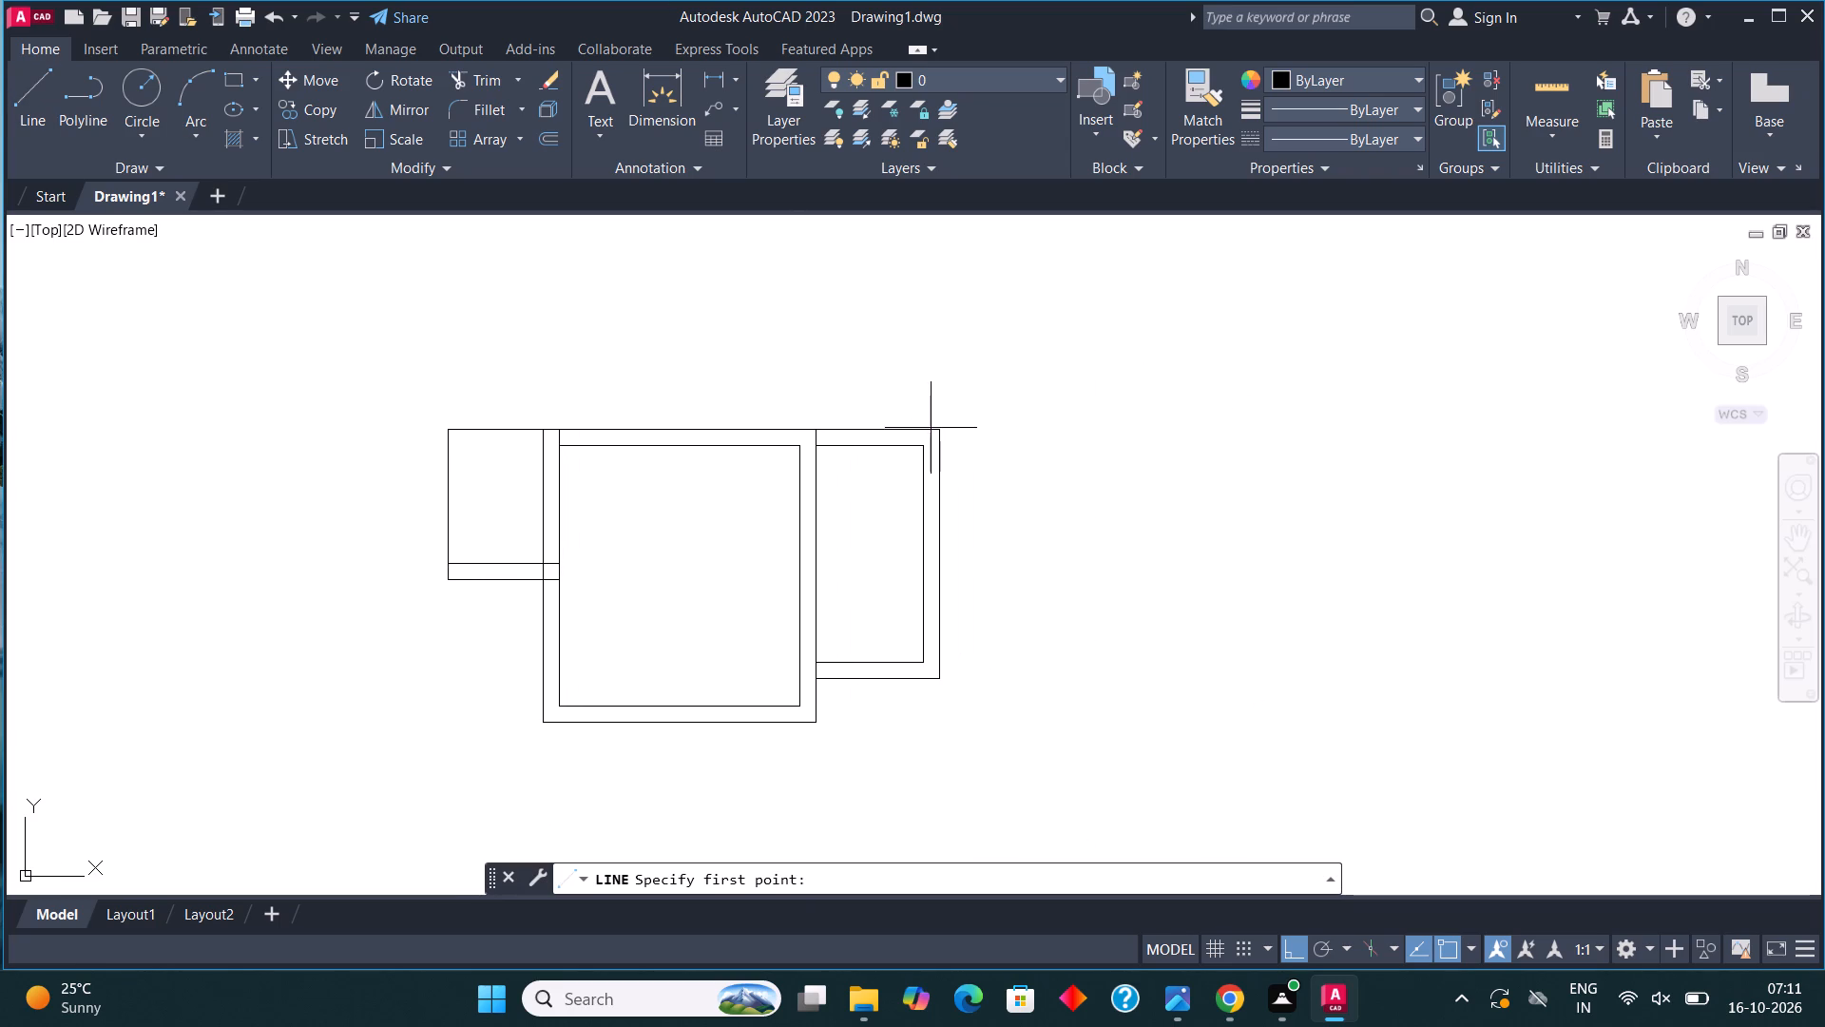
pyautogui.click(946, 426)
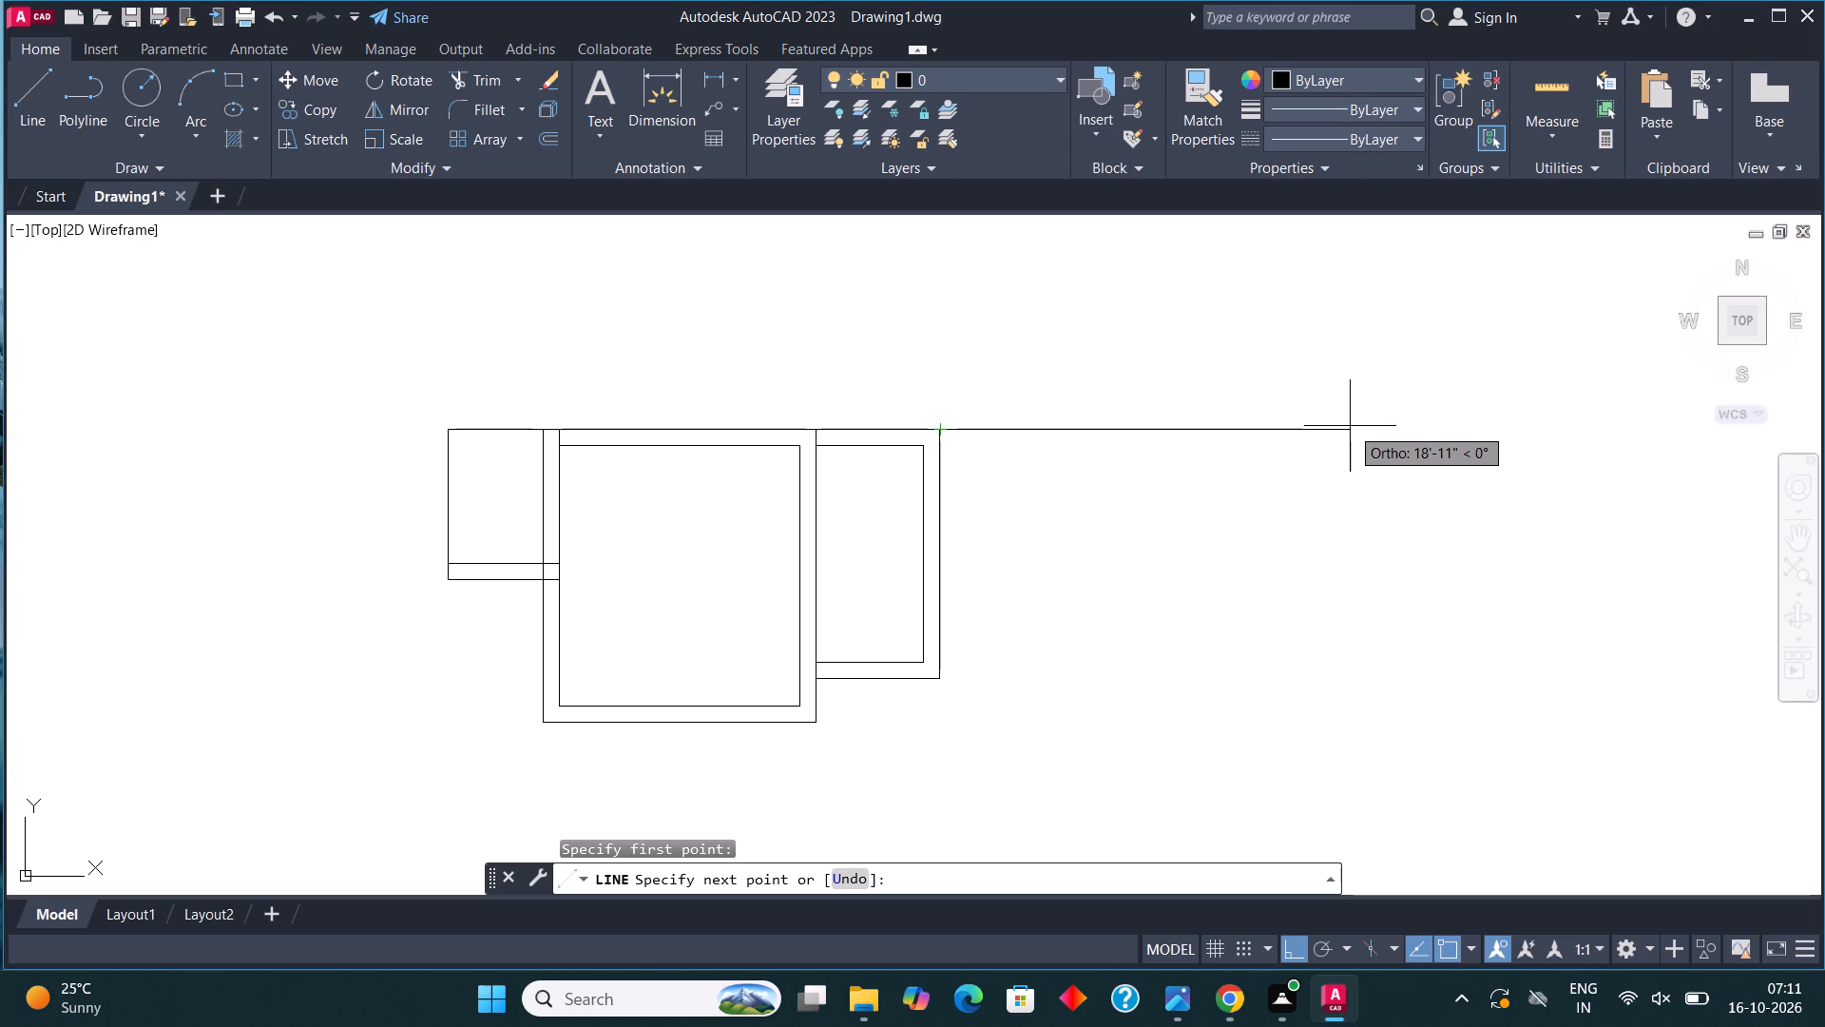
pyautogui.write('13\'3"')
pyautogui.press('Return')
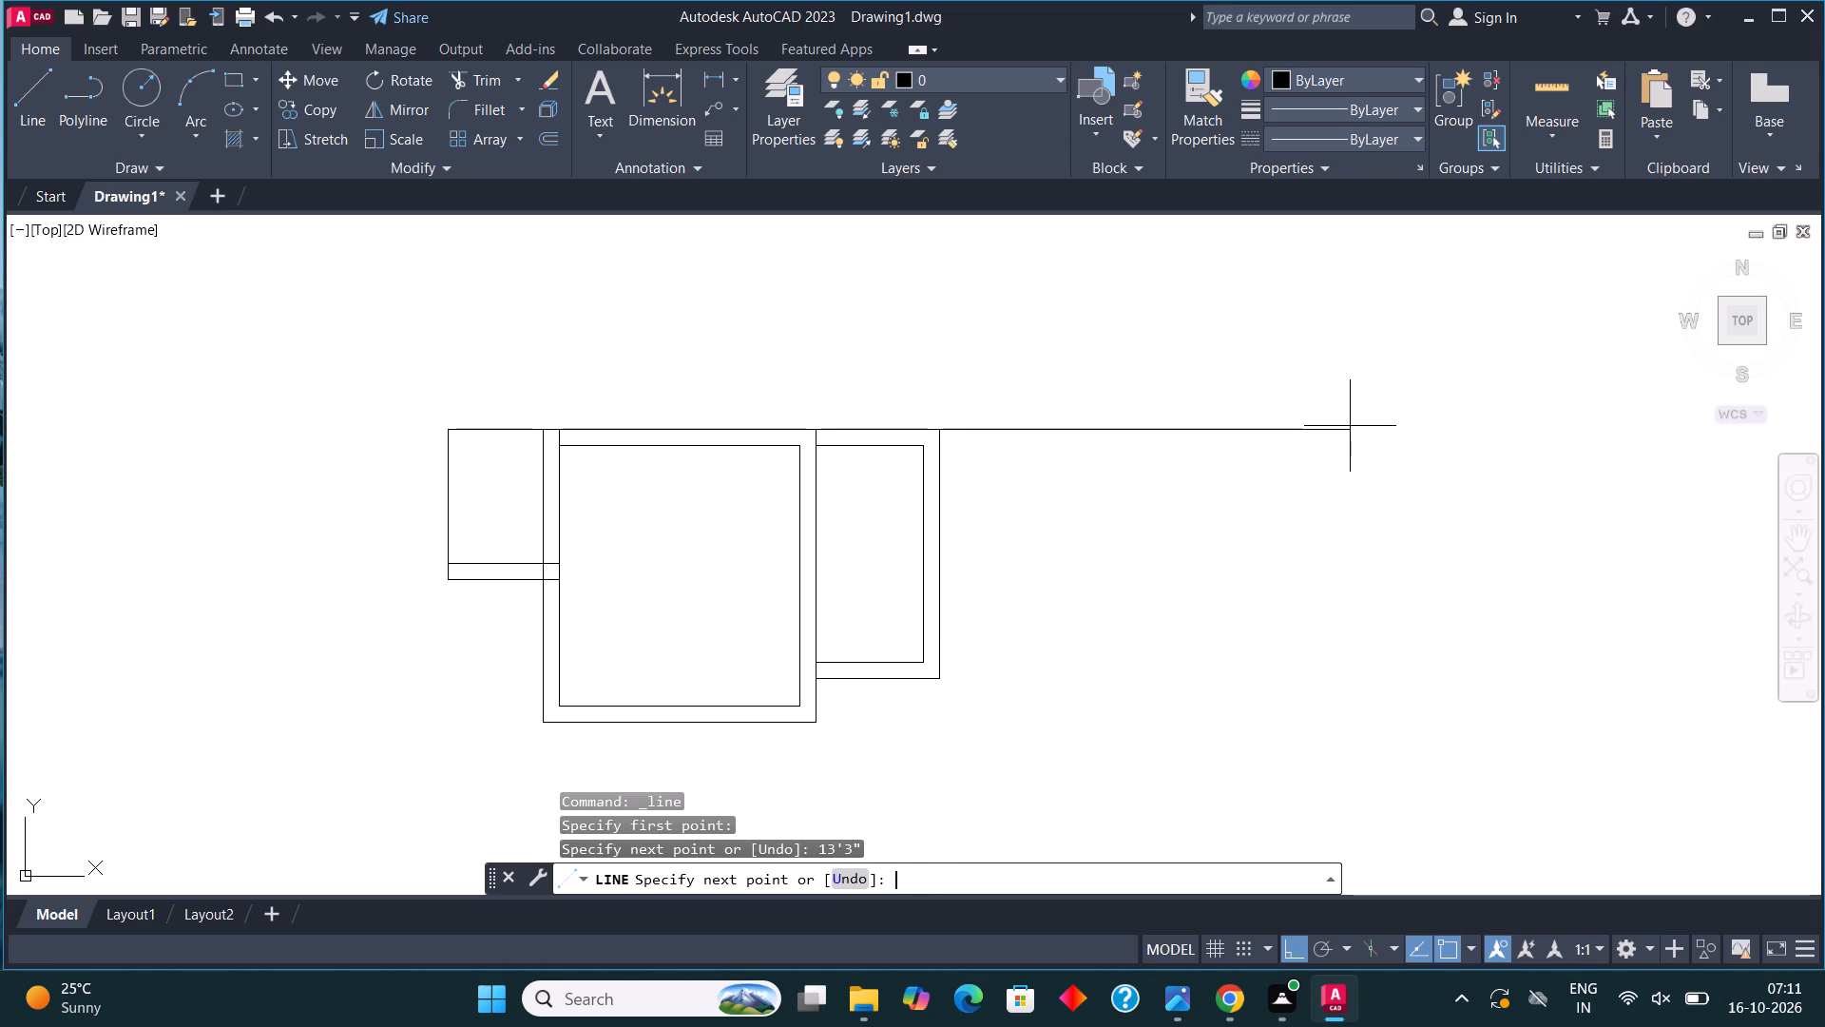
pyautogui.write("7'")
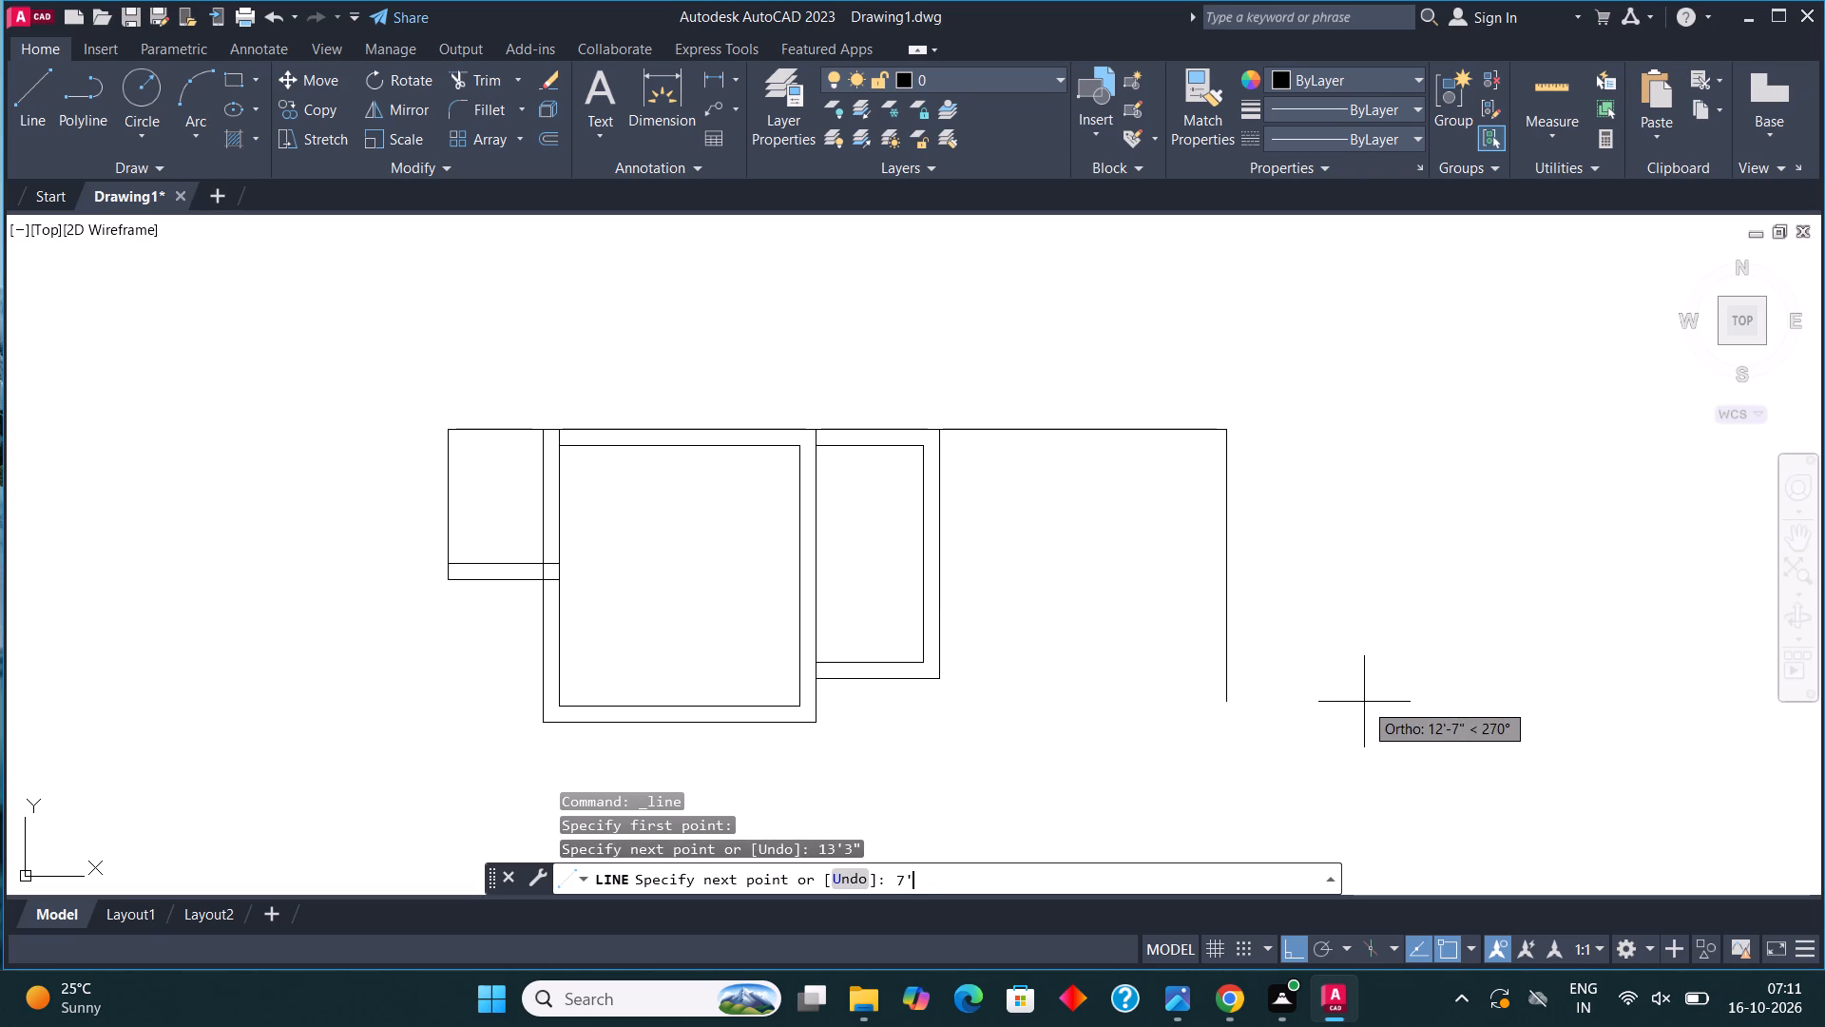
pyautogui.write('5"')
pyautogui.press('Return')
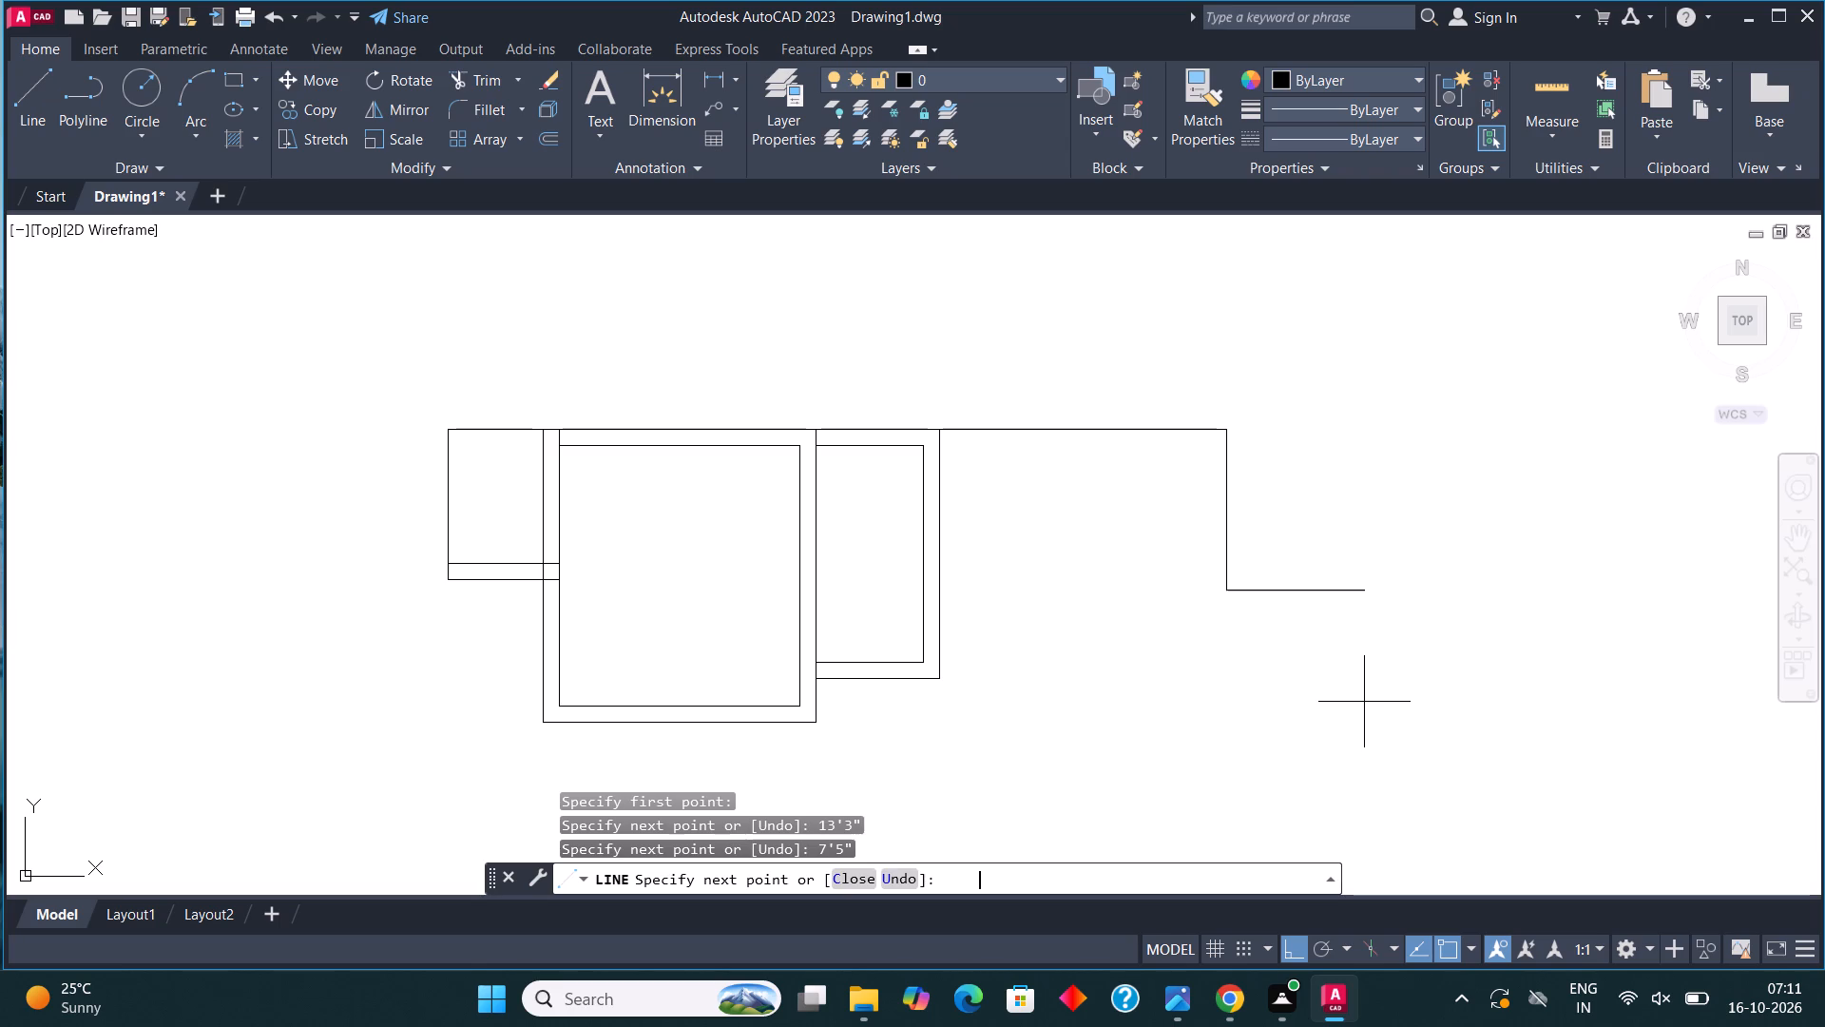
pyautogui.click(946, 585)
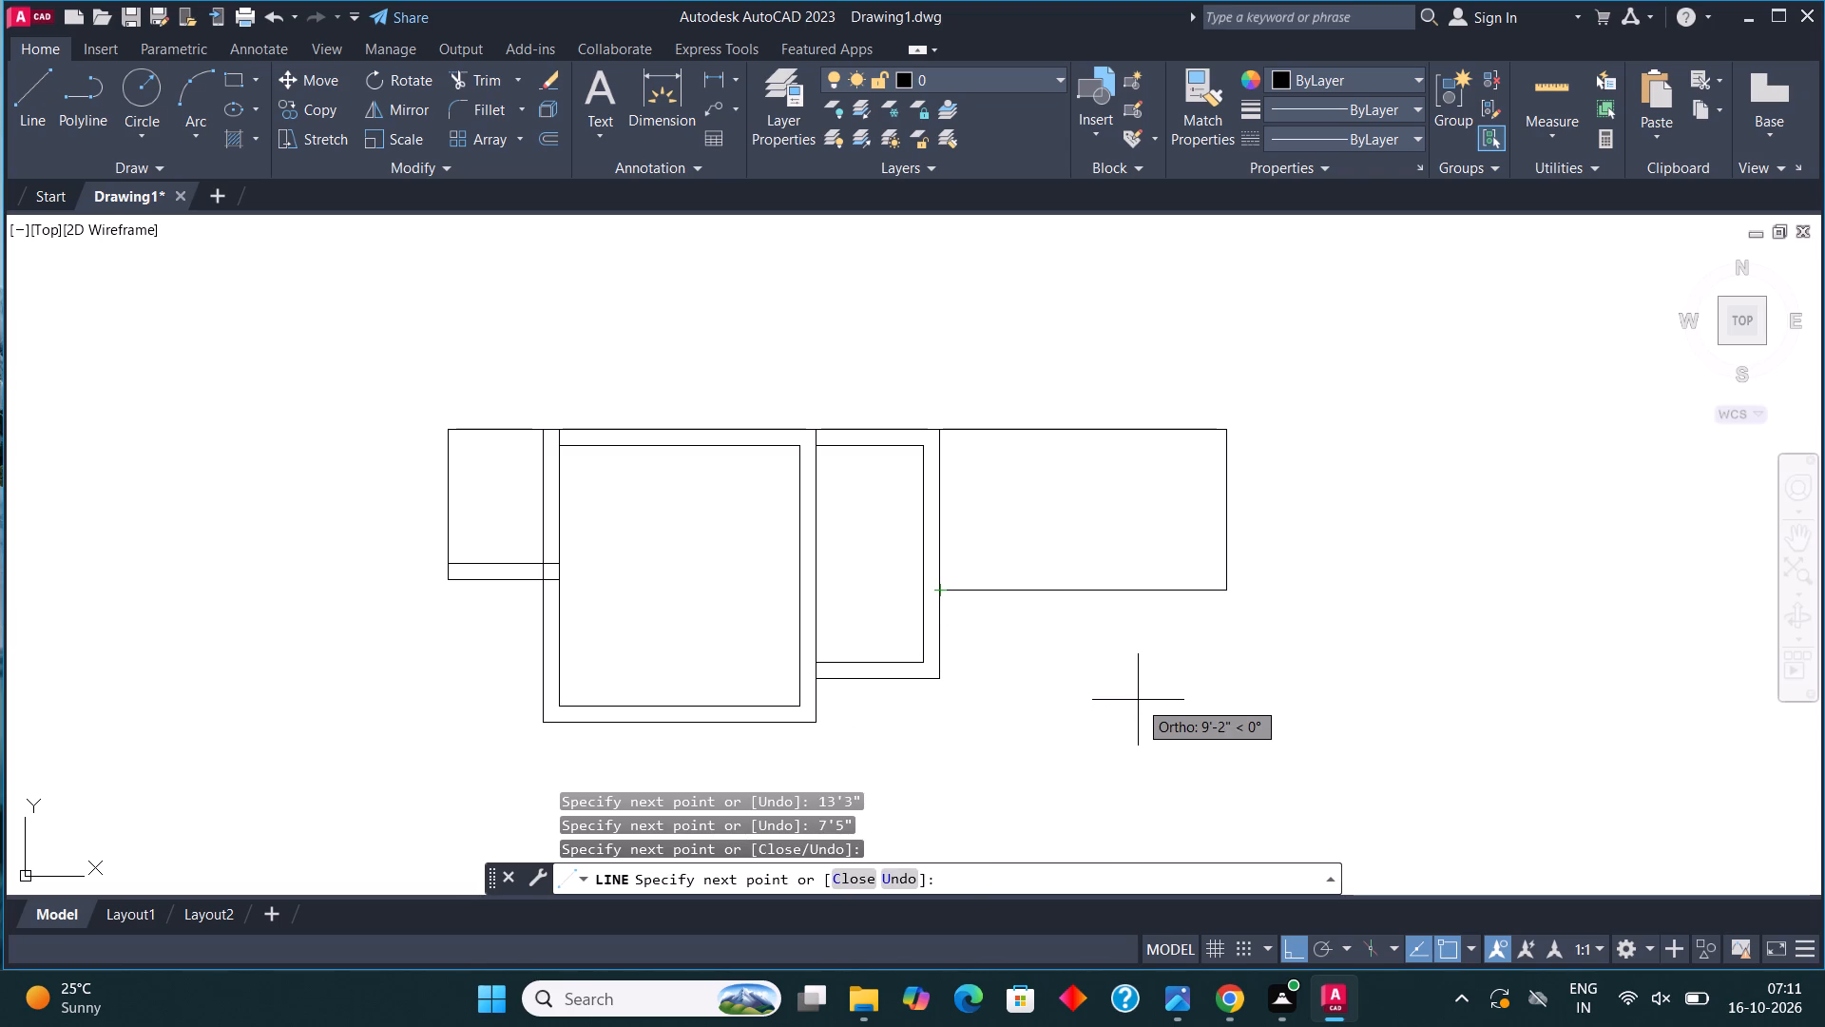
pyautogui.press('Escape')
pyautogui.click(1285, 728)
pyautogui.click(1199, 729)
# Offset the fourth room's bottom line downward by 9".
pyautogui.click(1111, 642)
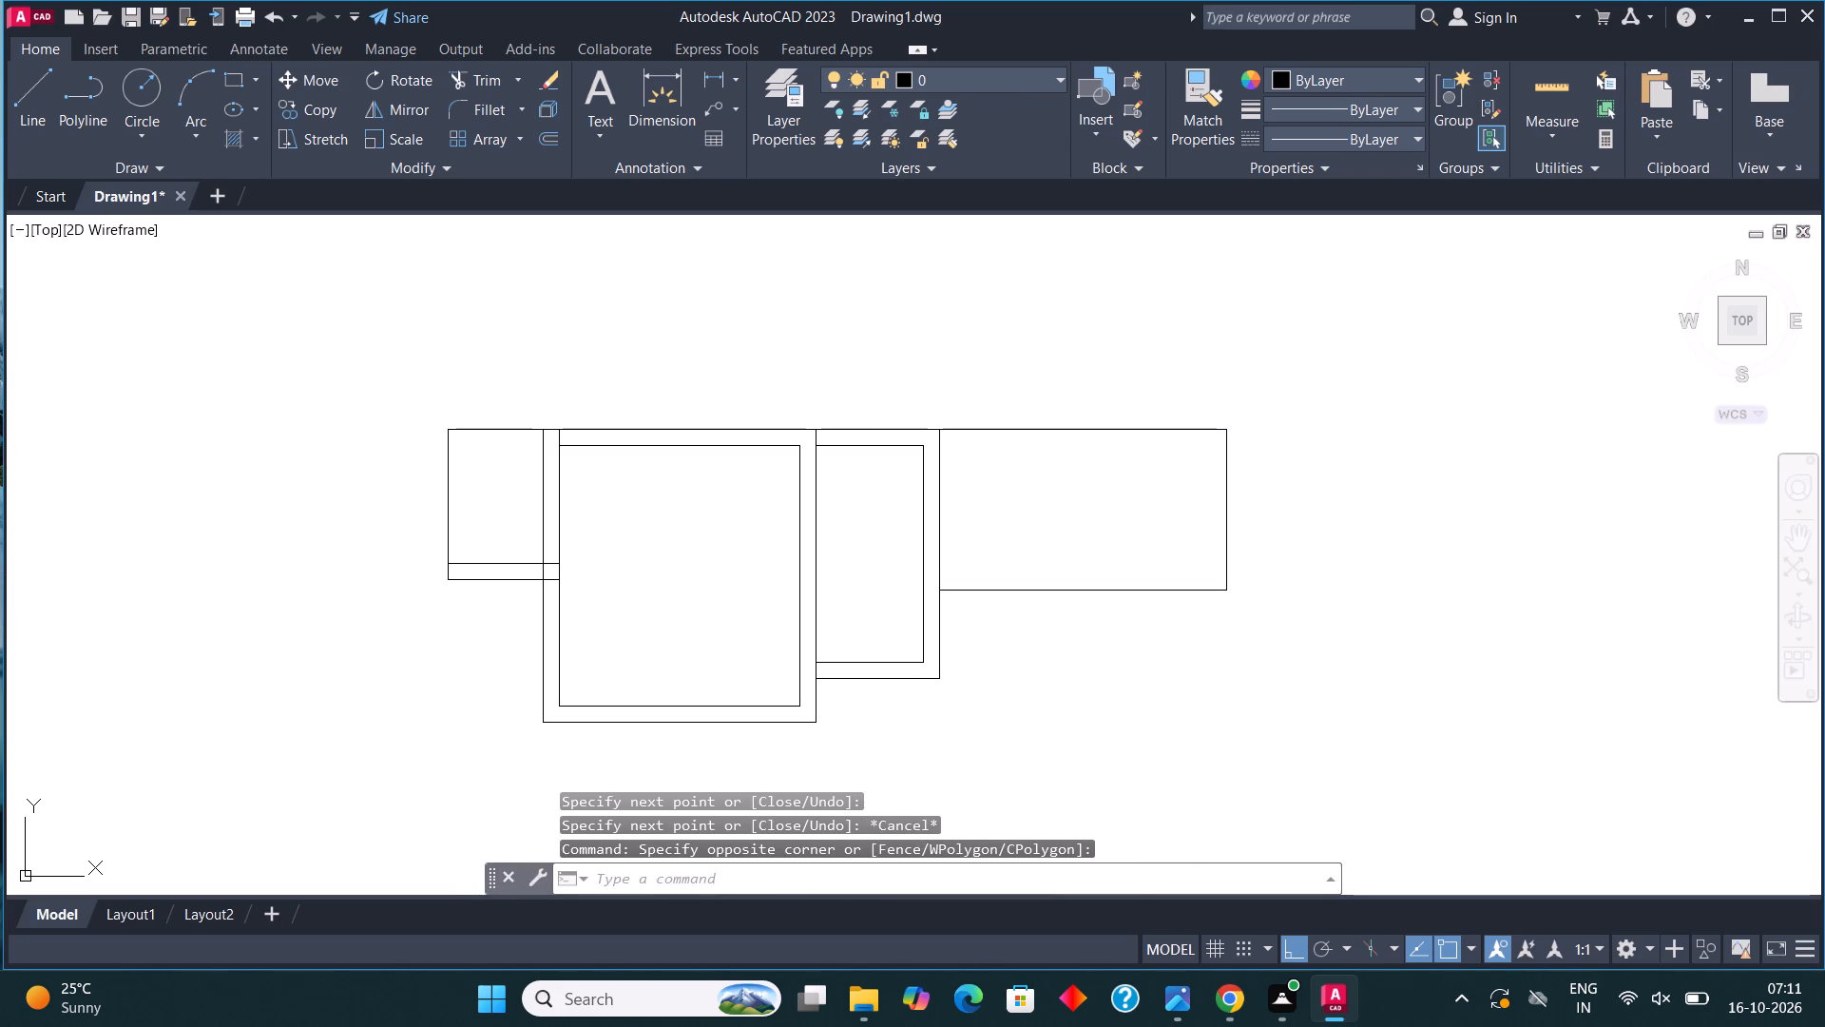
pyautogui.click(1055, 586)
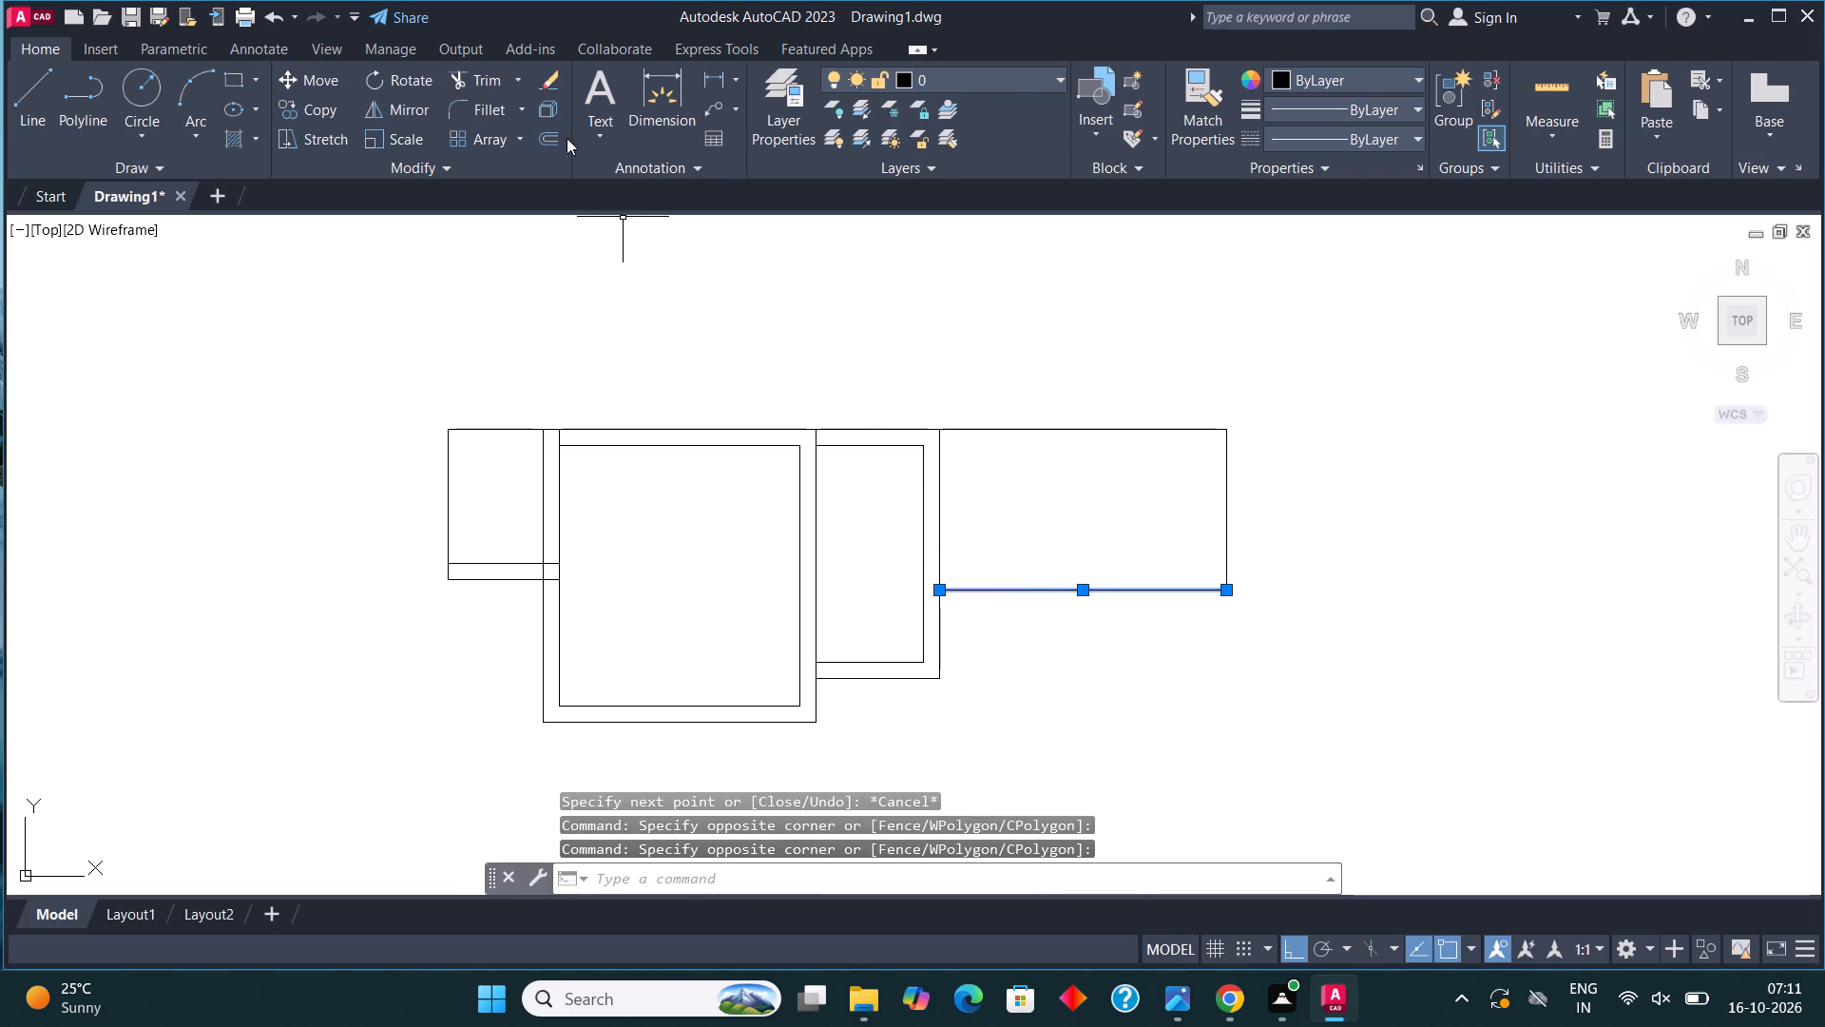
pyautogui.click(547, 129)
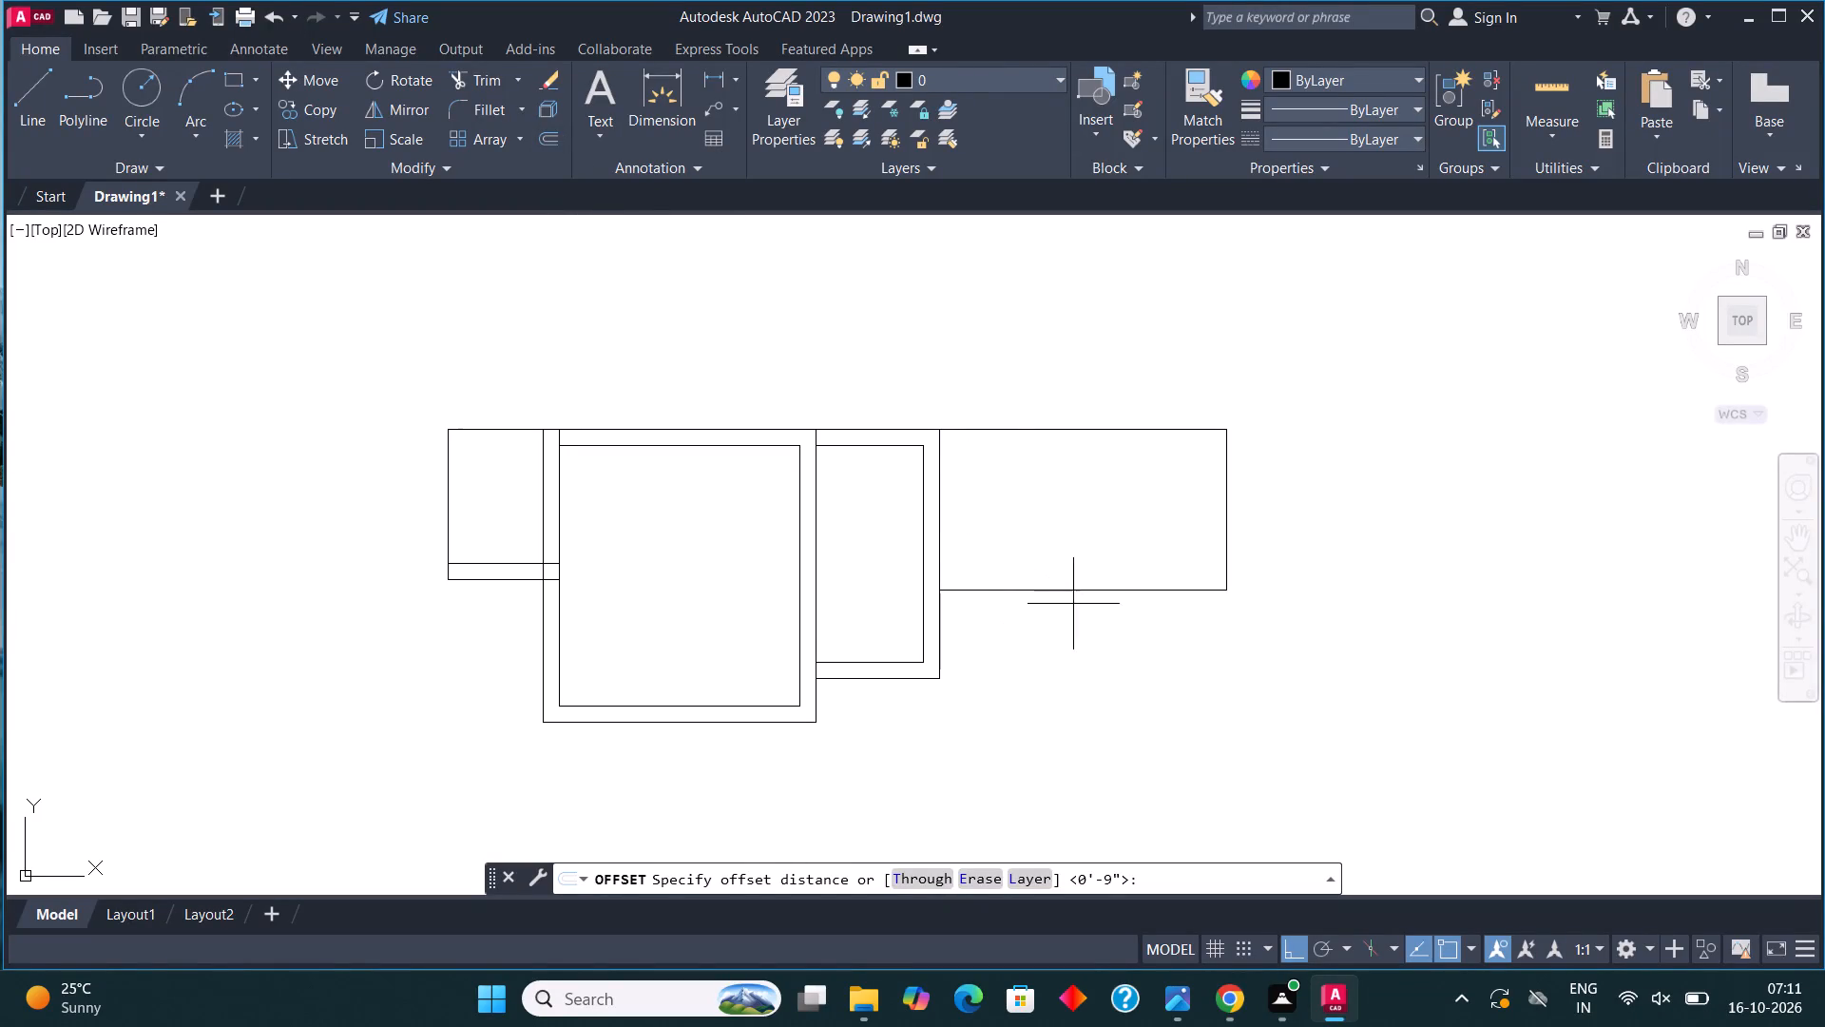
pyautogui.click(1085, 580)
pyautogui.write('9"')
pyautogui.press('Return')
pyautogui.click(1137, 727)
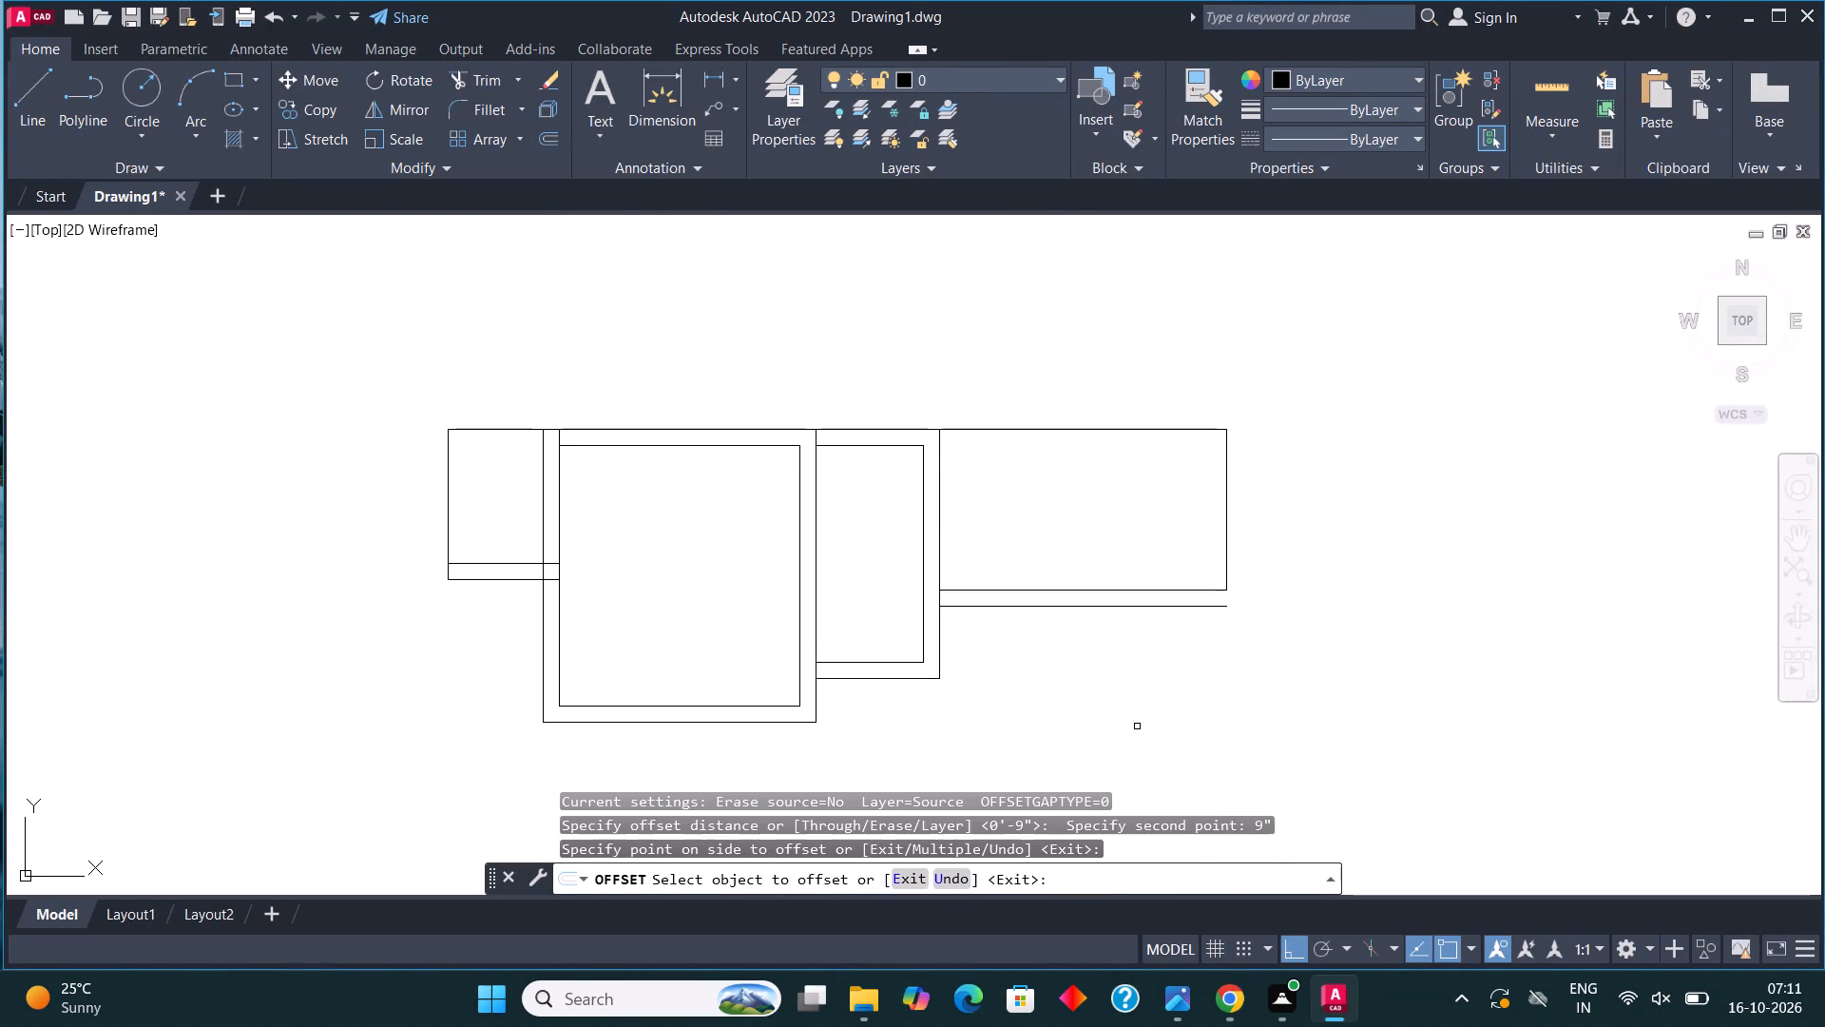
# Draw a short vertical line joining the right ends of the fourth room's bottom line and its offset.
pyautogui.click(19, 101)
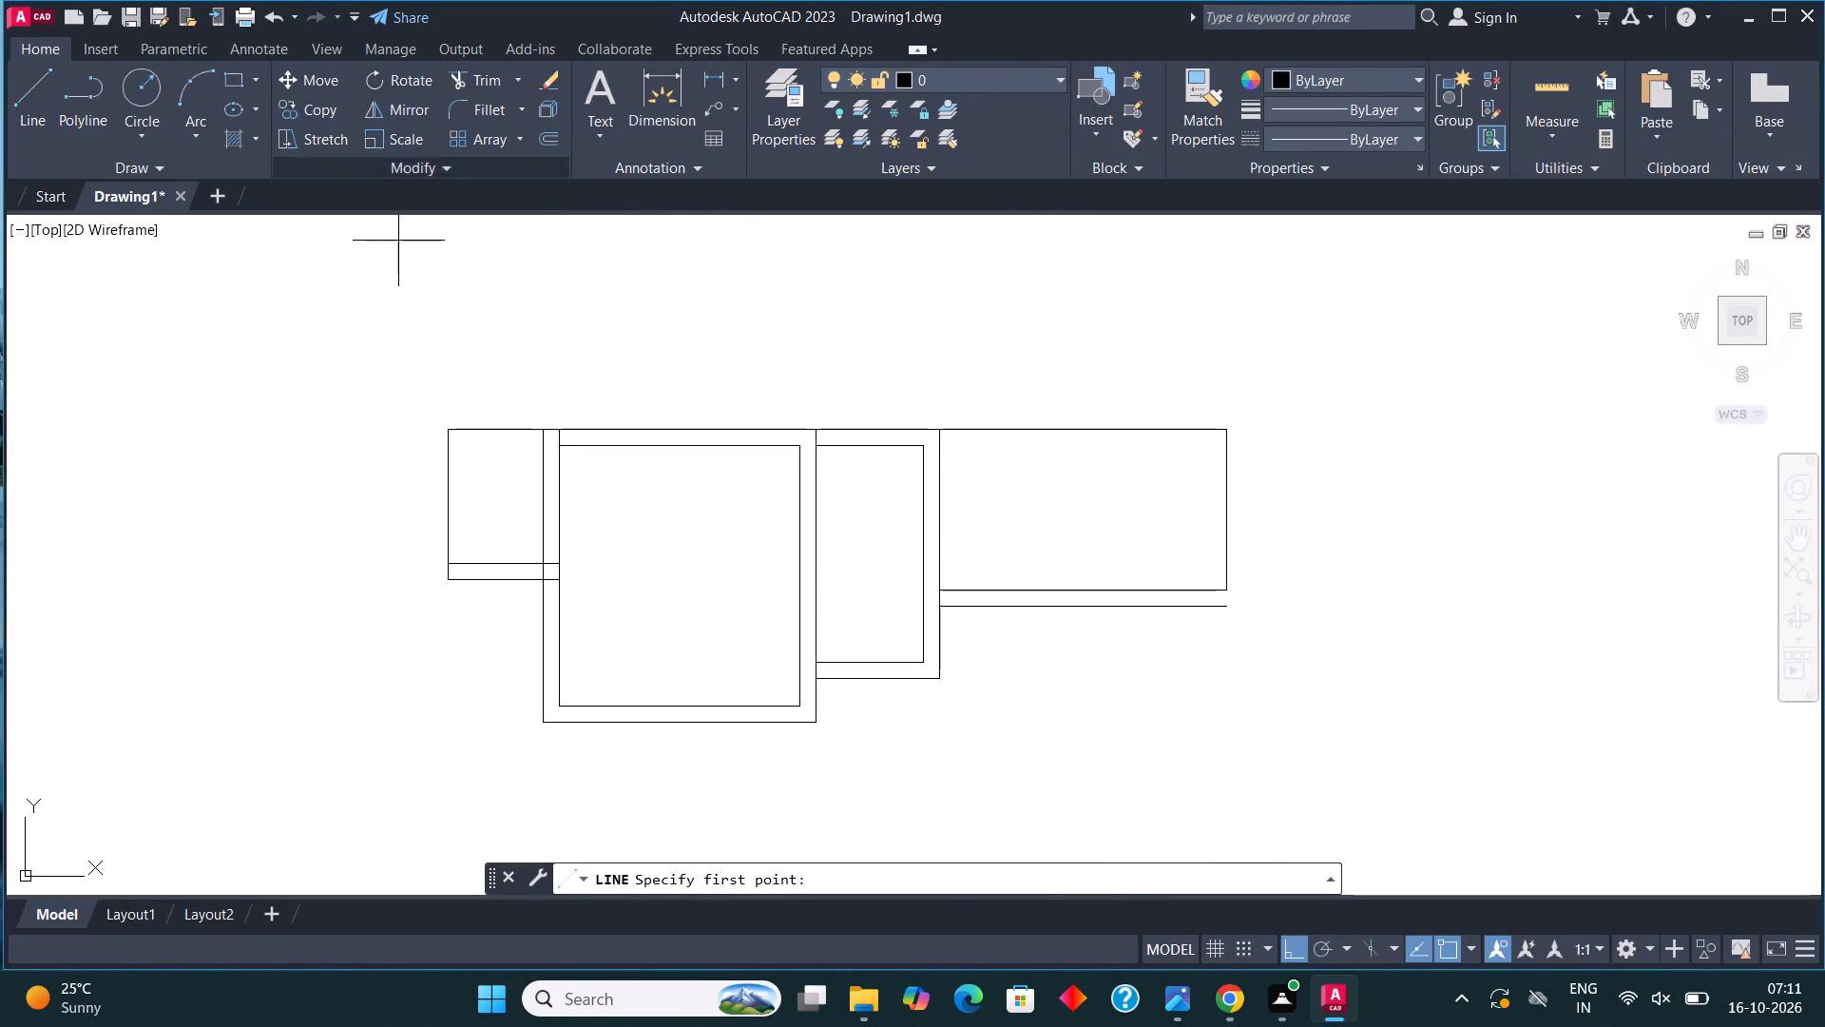
pyautogui.click(1225, 604)
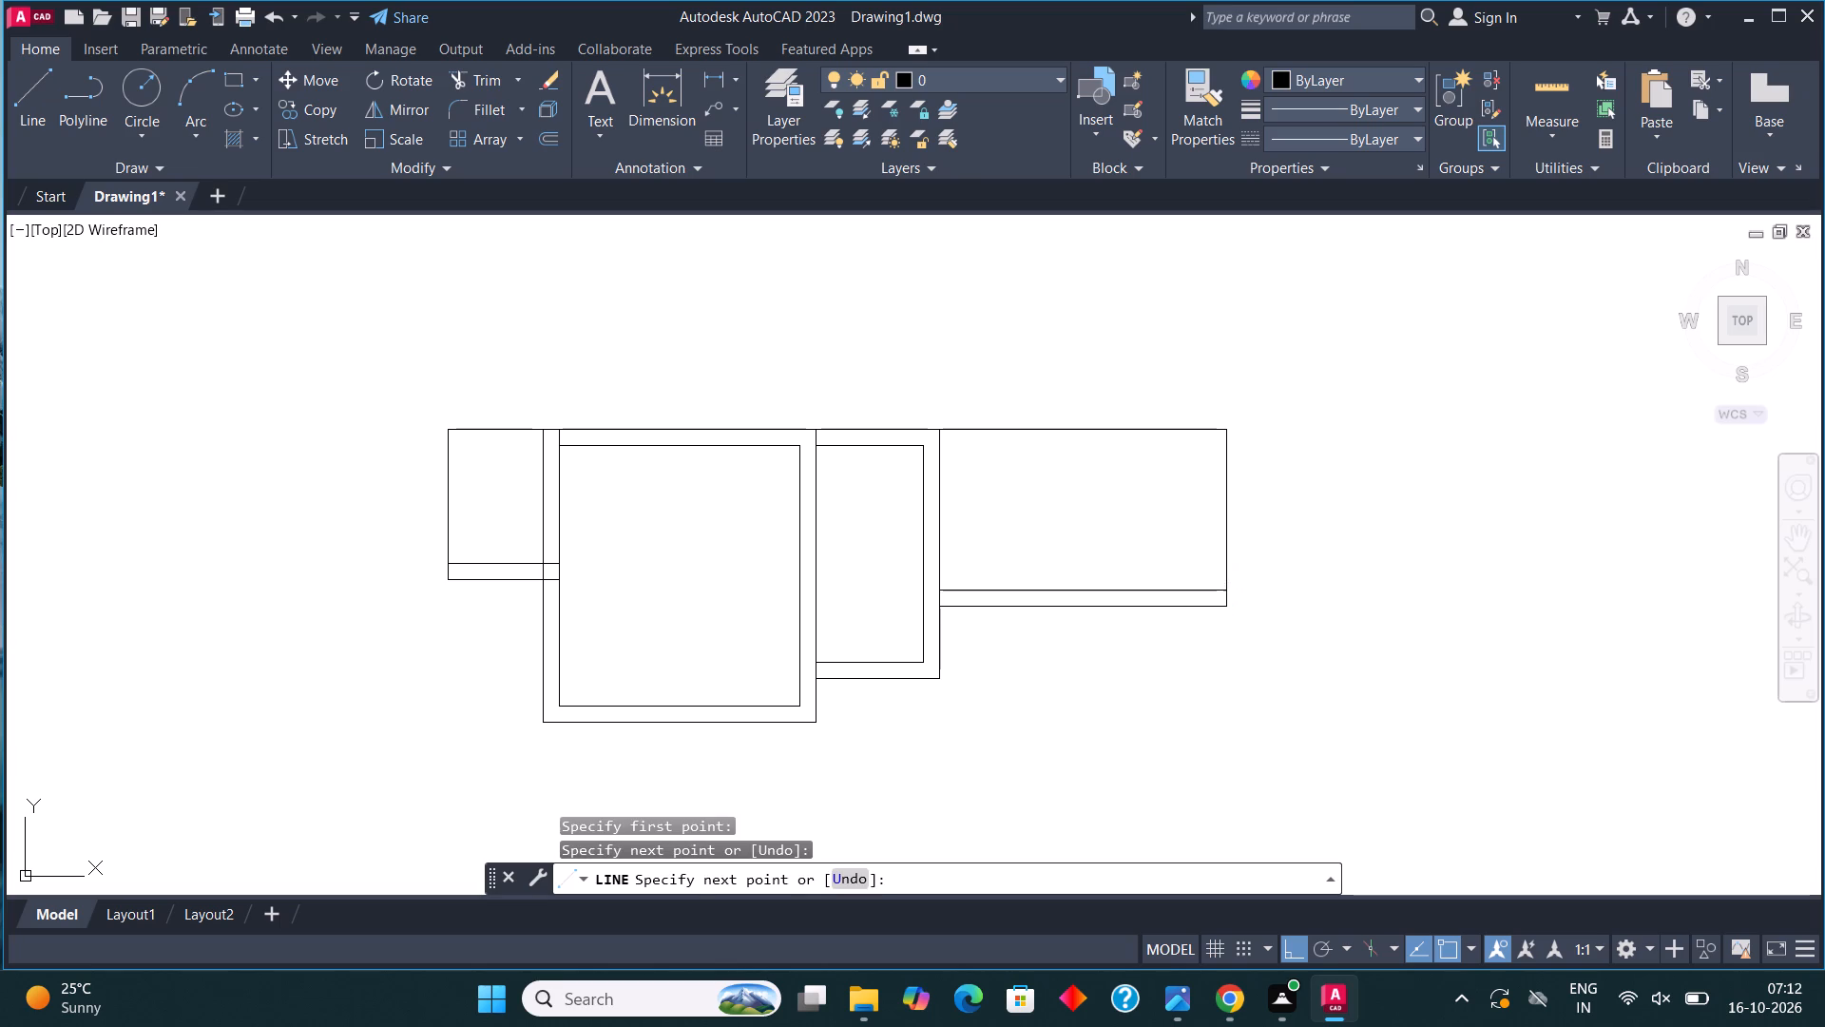
pyautogui.click(1228, 537)
pyautogui.press('Escape')
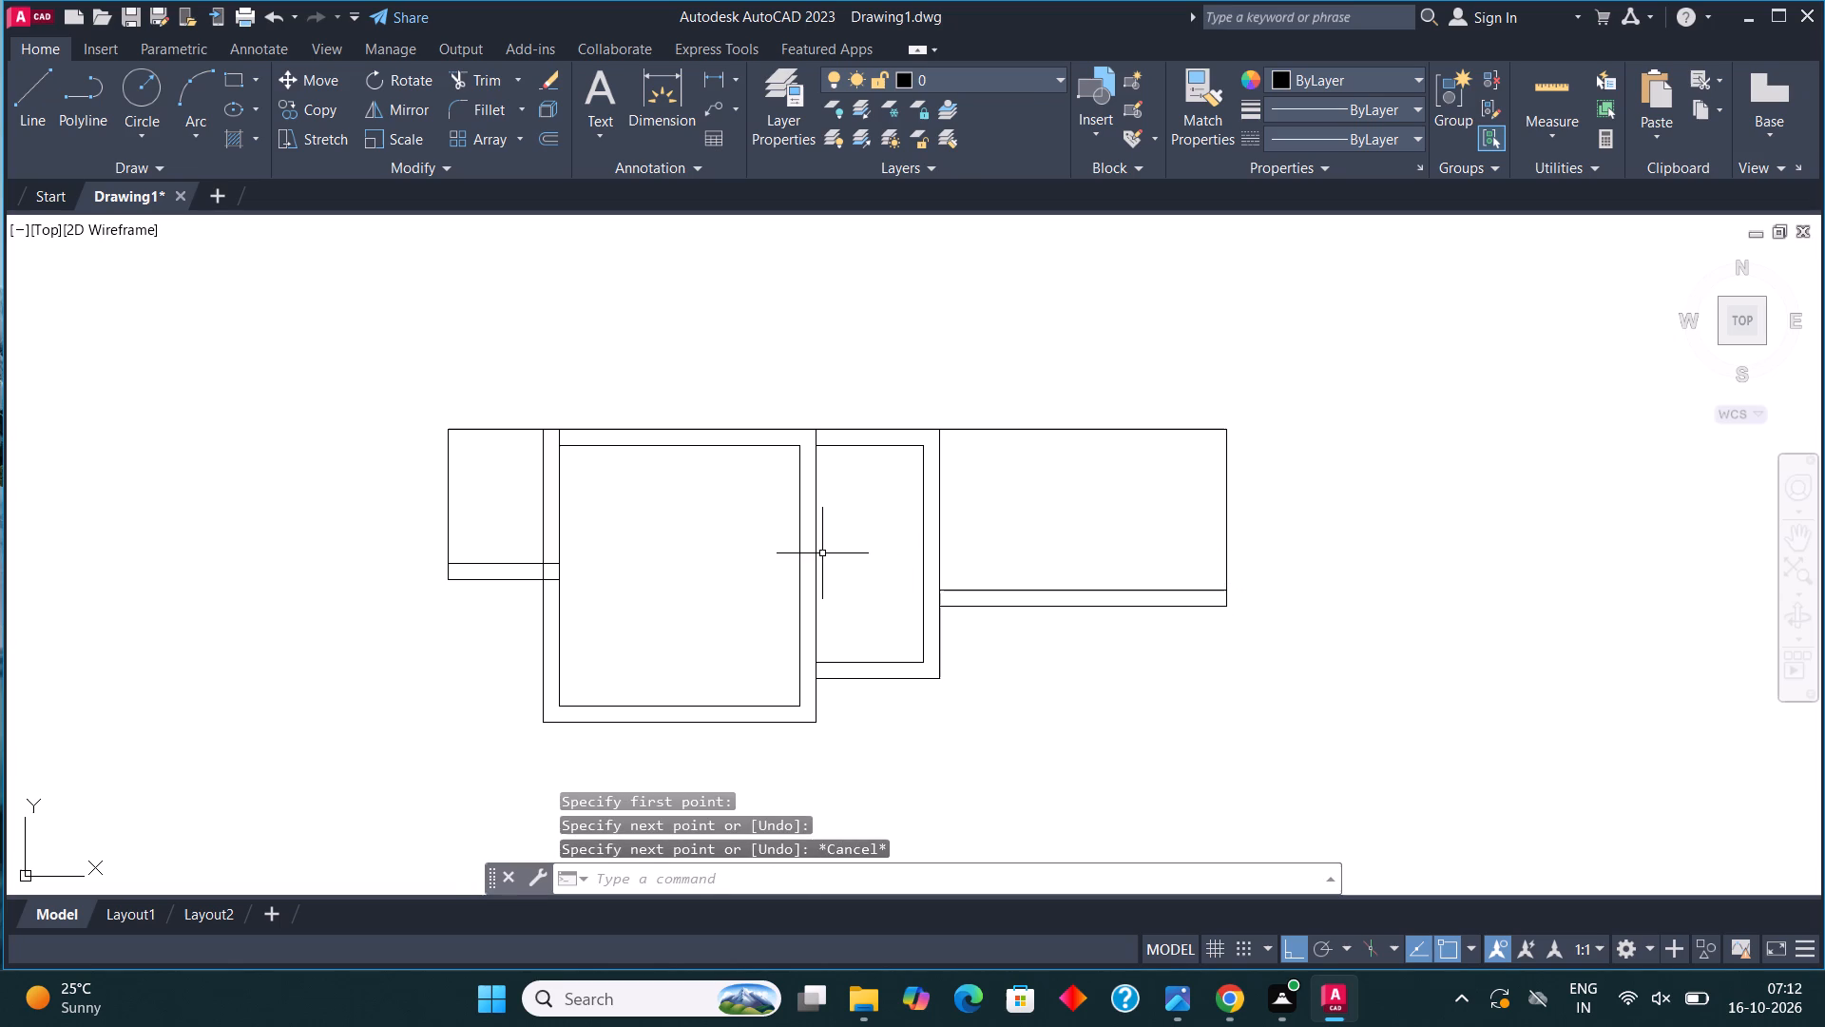
# Draw an 11'7" vertical line down from the right end of the fourth room's outer bottom line.
pyautogui.click(29, 81)
pyautogui.moveTo(1345, 491); pyautogui.dragTo(1260, 312, button='middle')
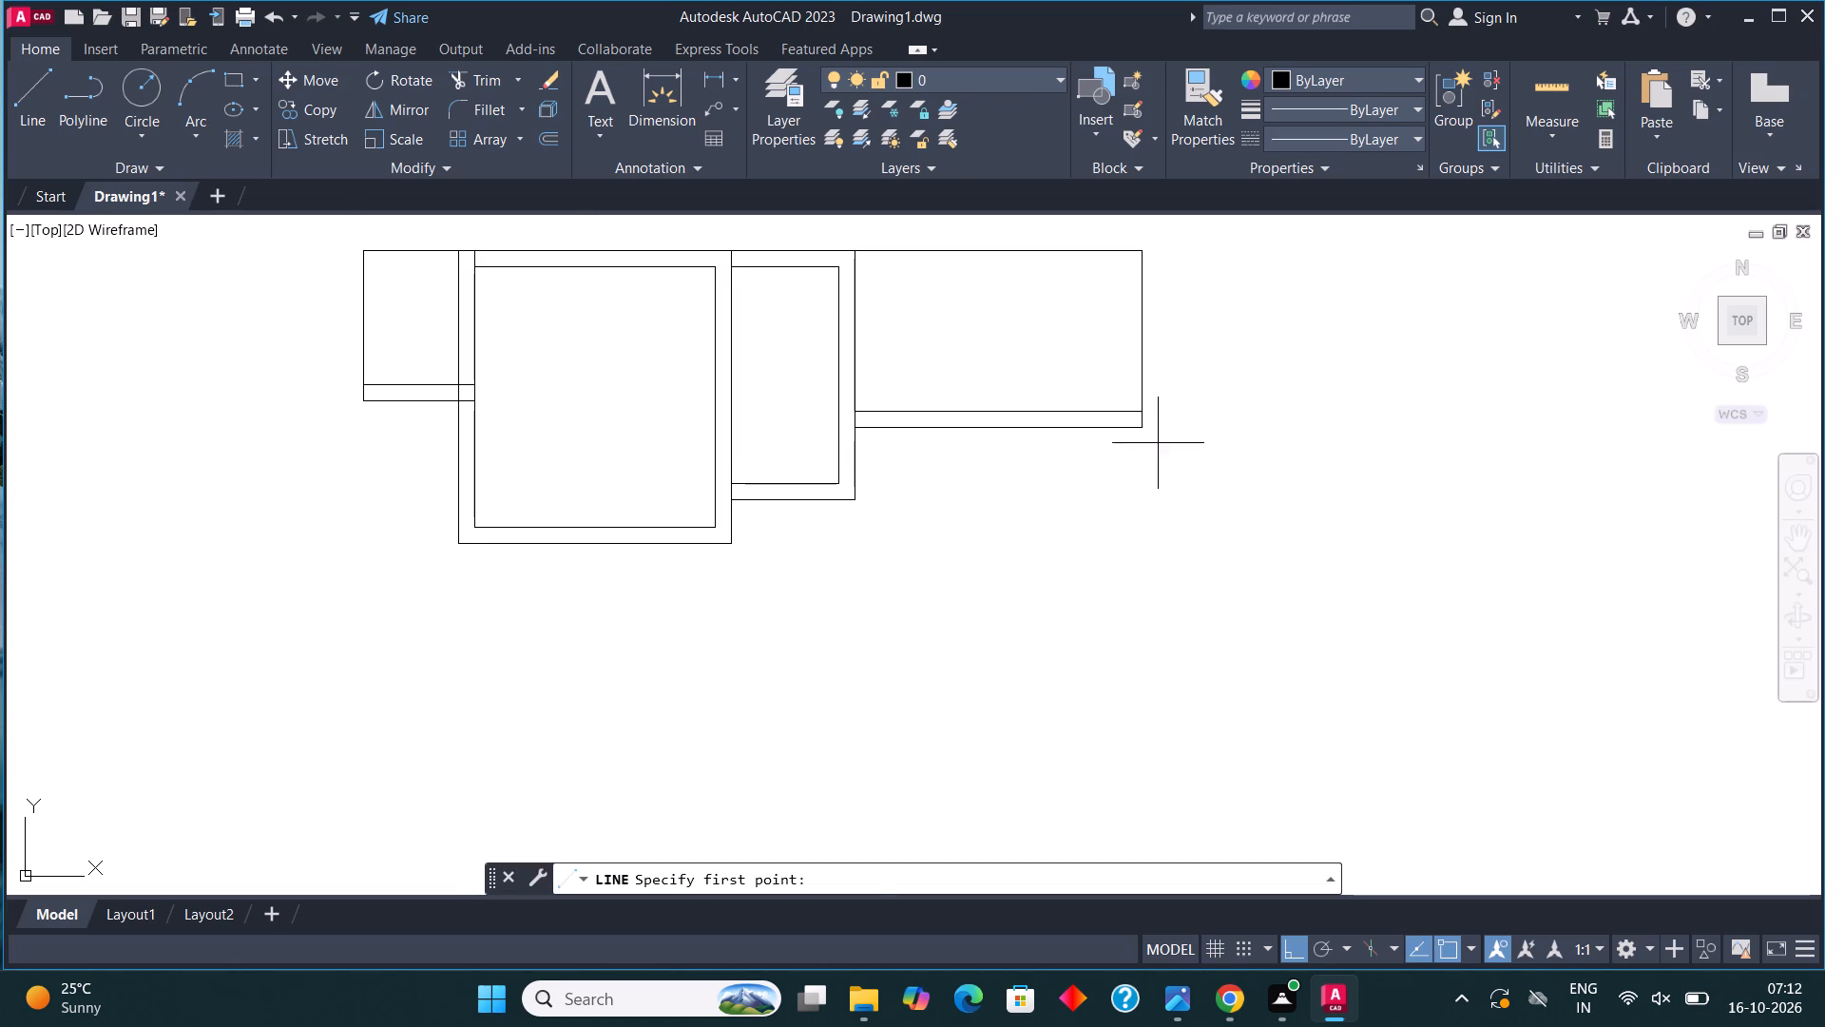
pyautogui.click(1133, 428)
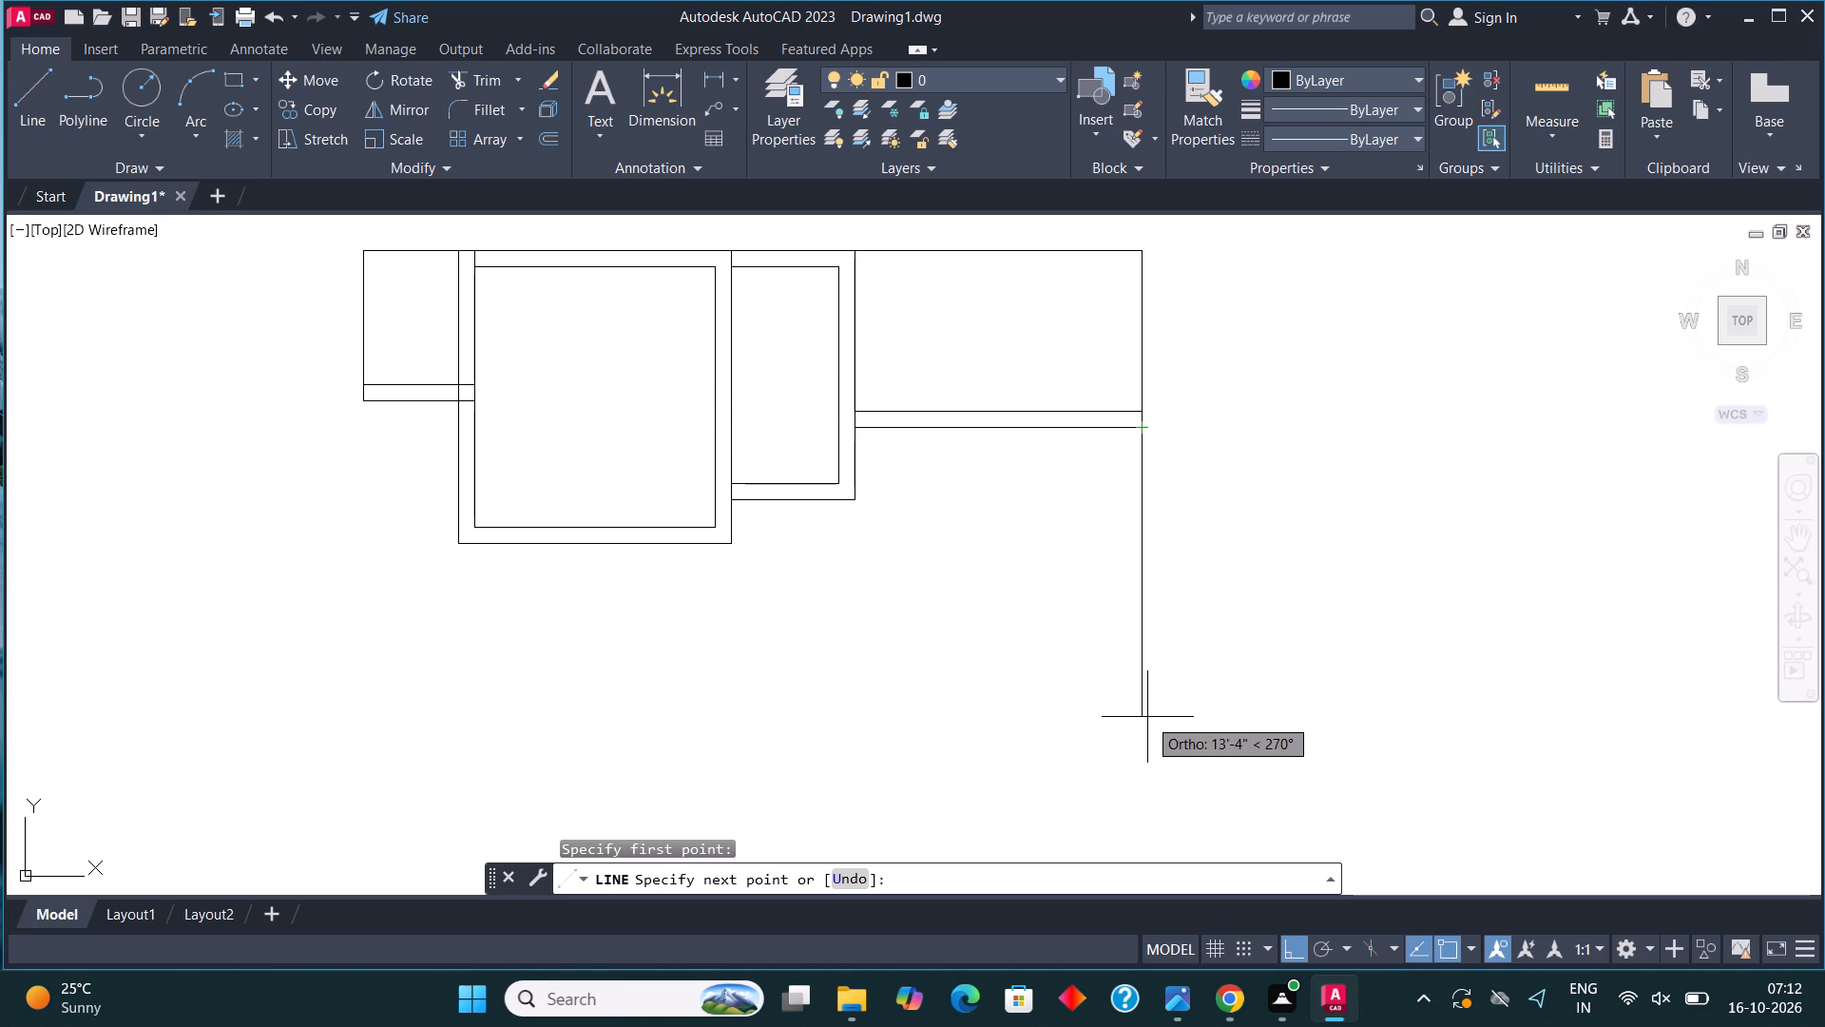
pyautogui.write('11\'7"')
pyautogui.press('Return')
pyautogui.press('Escape')
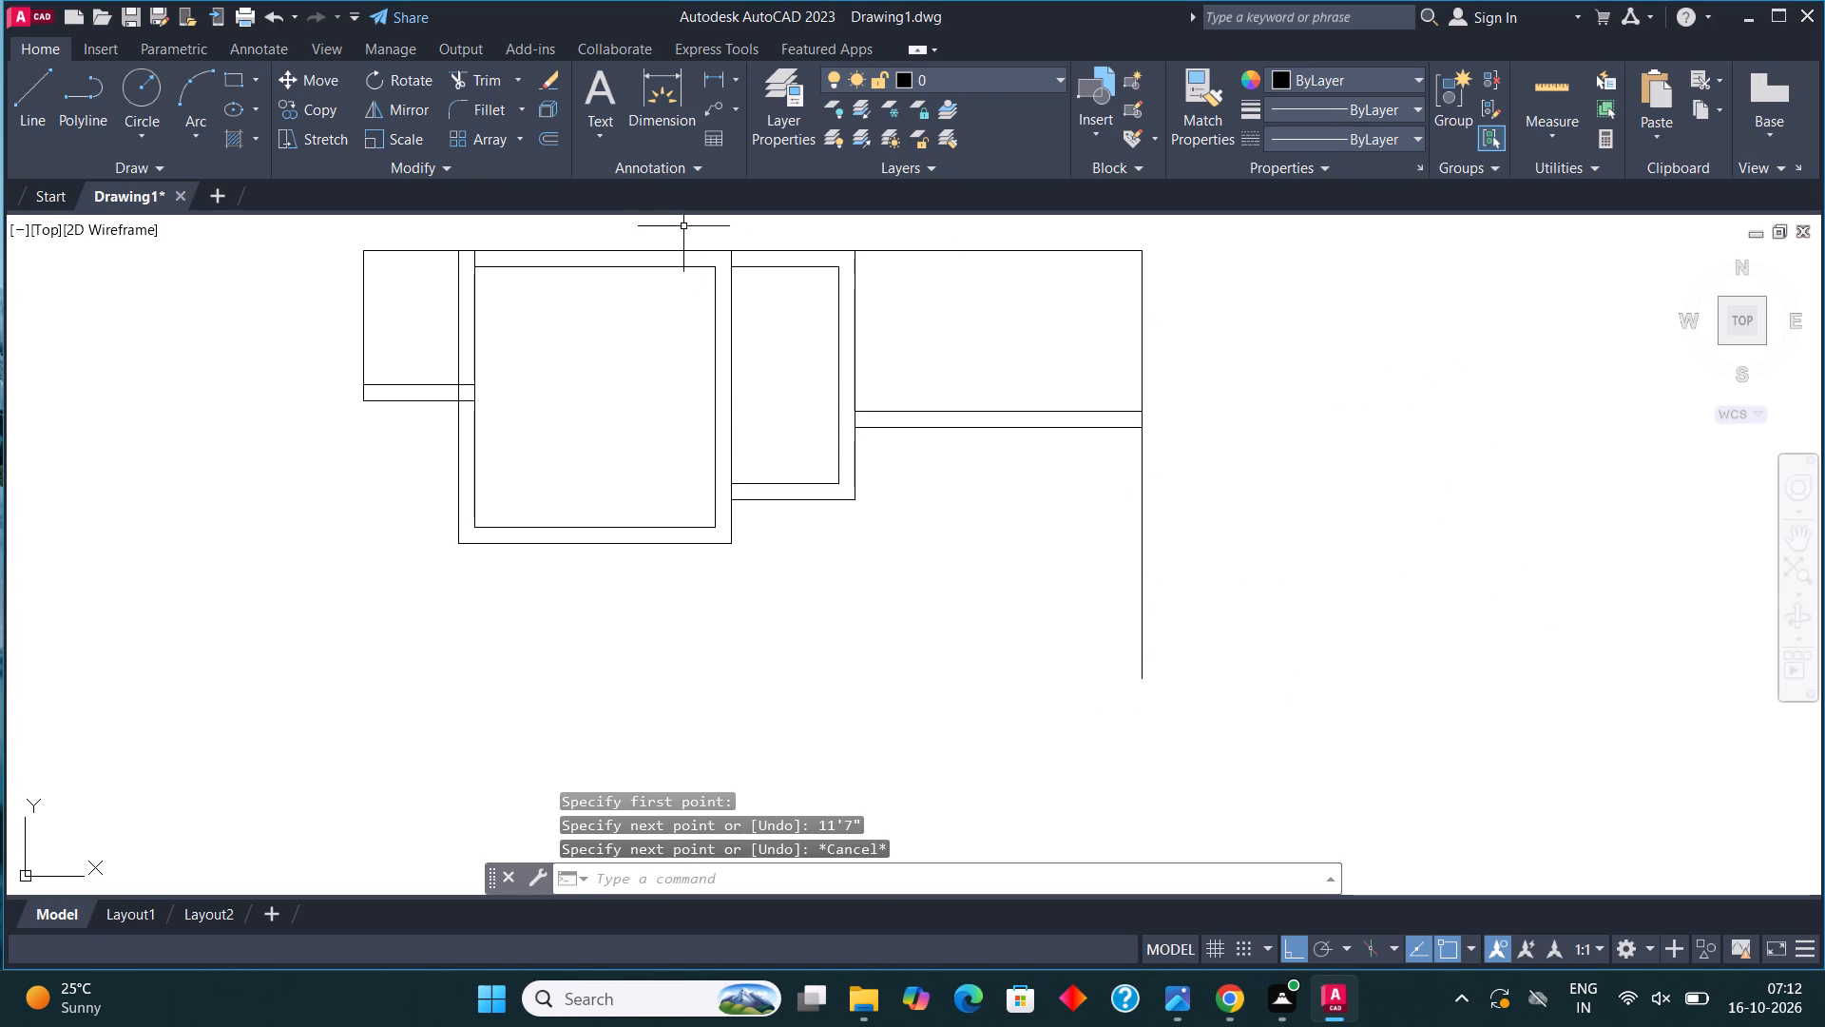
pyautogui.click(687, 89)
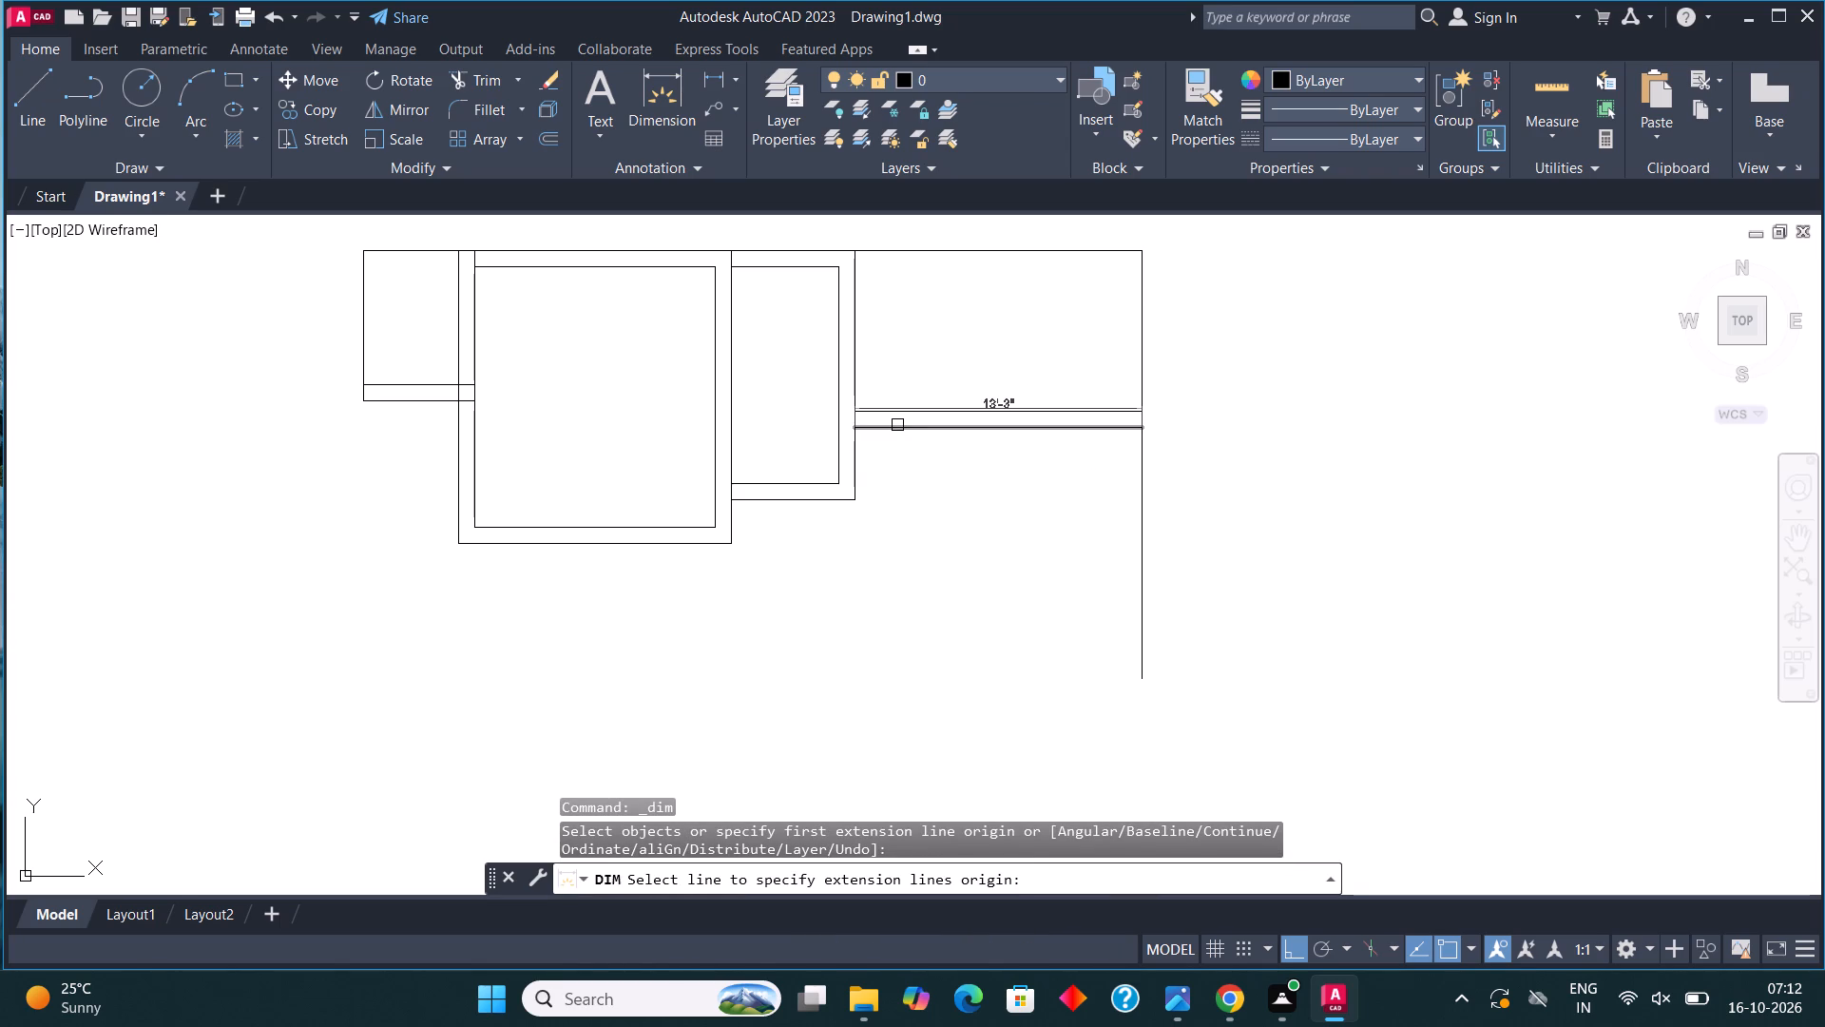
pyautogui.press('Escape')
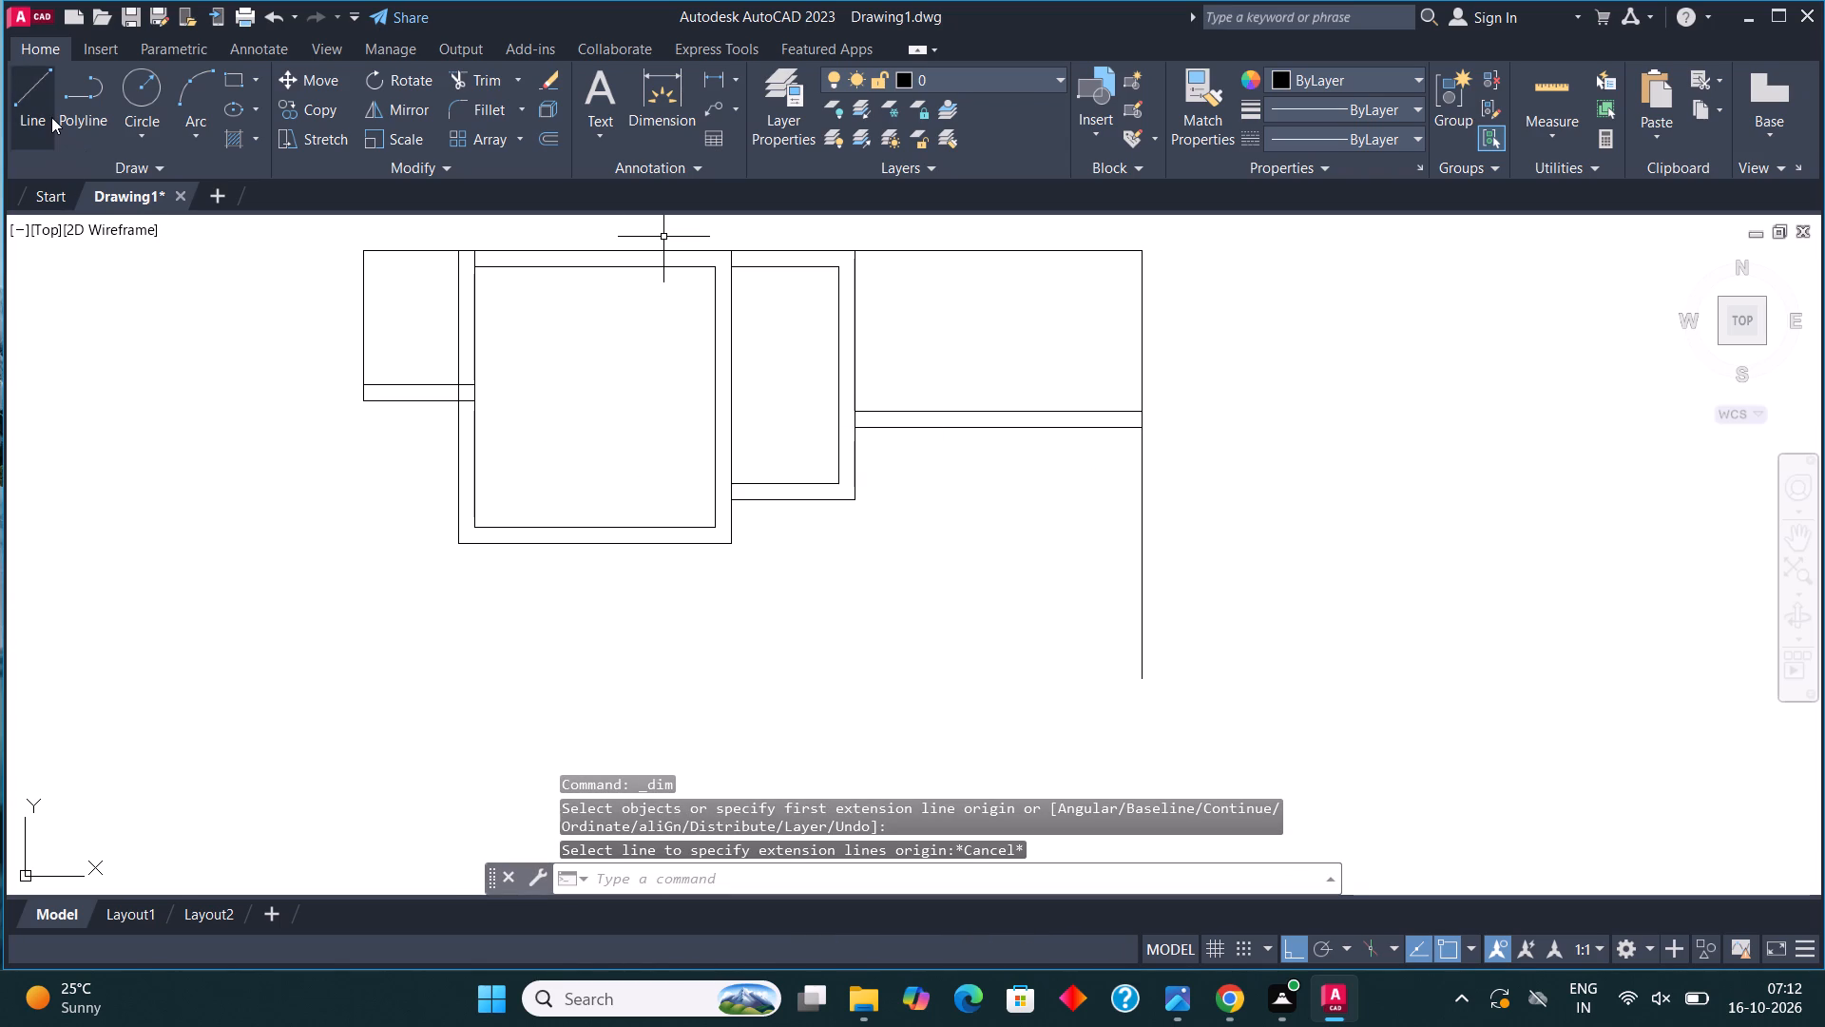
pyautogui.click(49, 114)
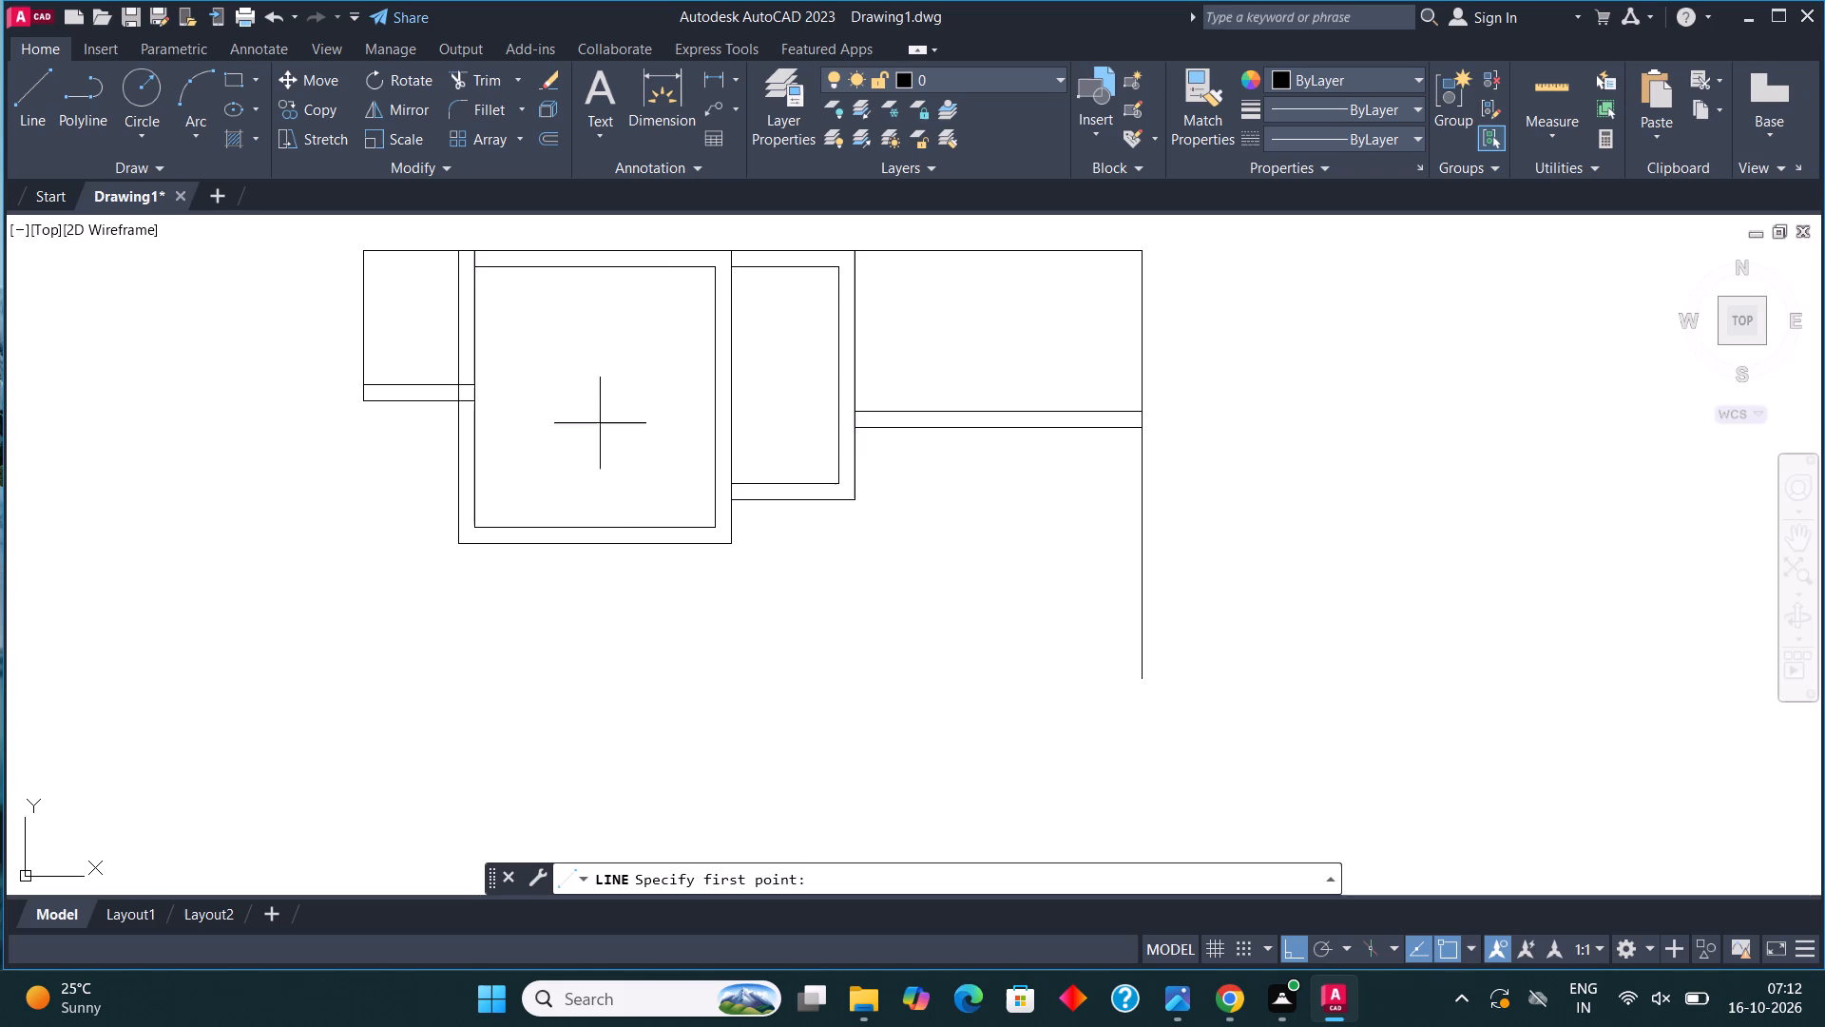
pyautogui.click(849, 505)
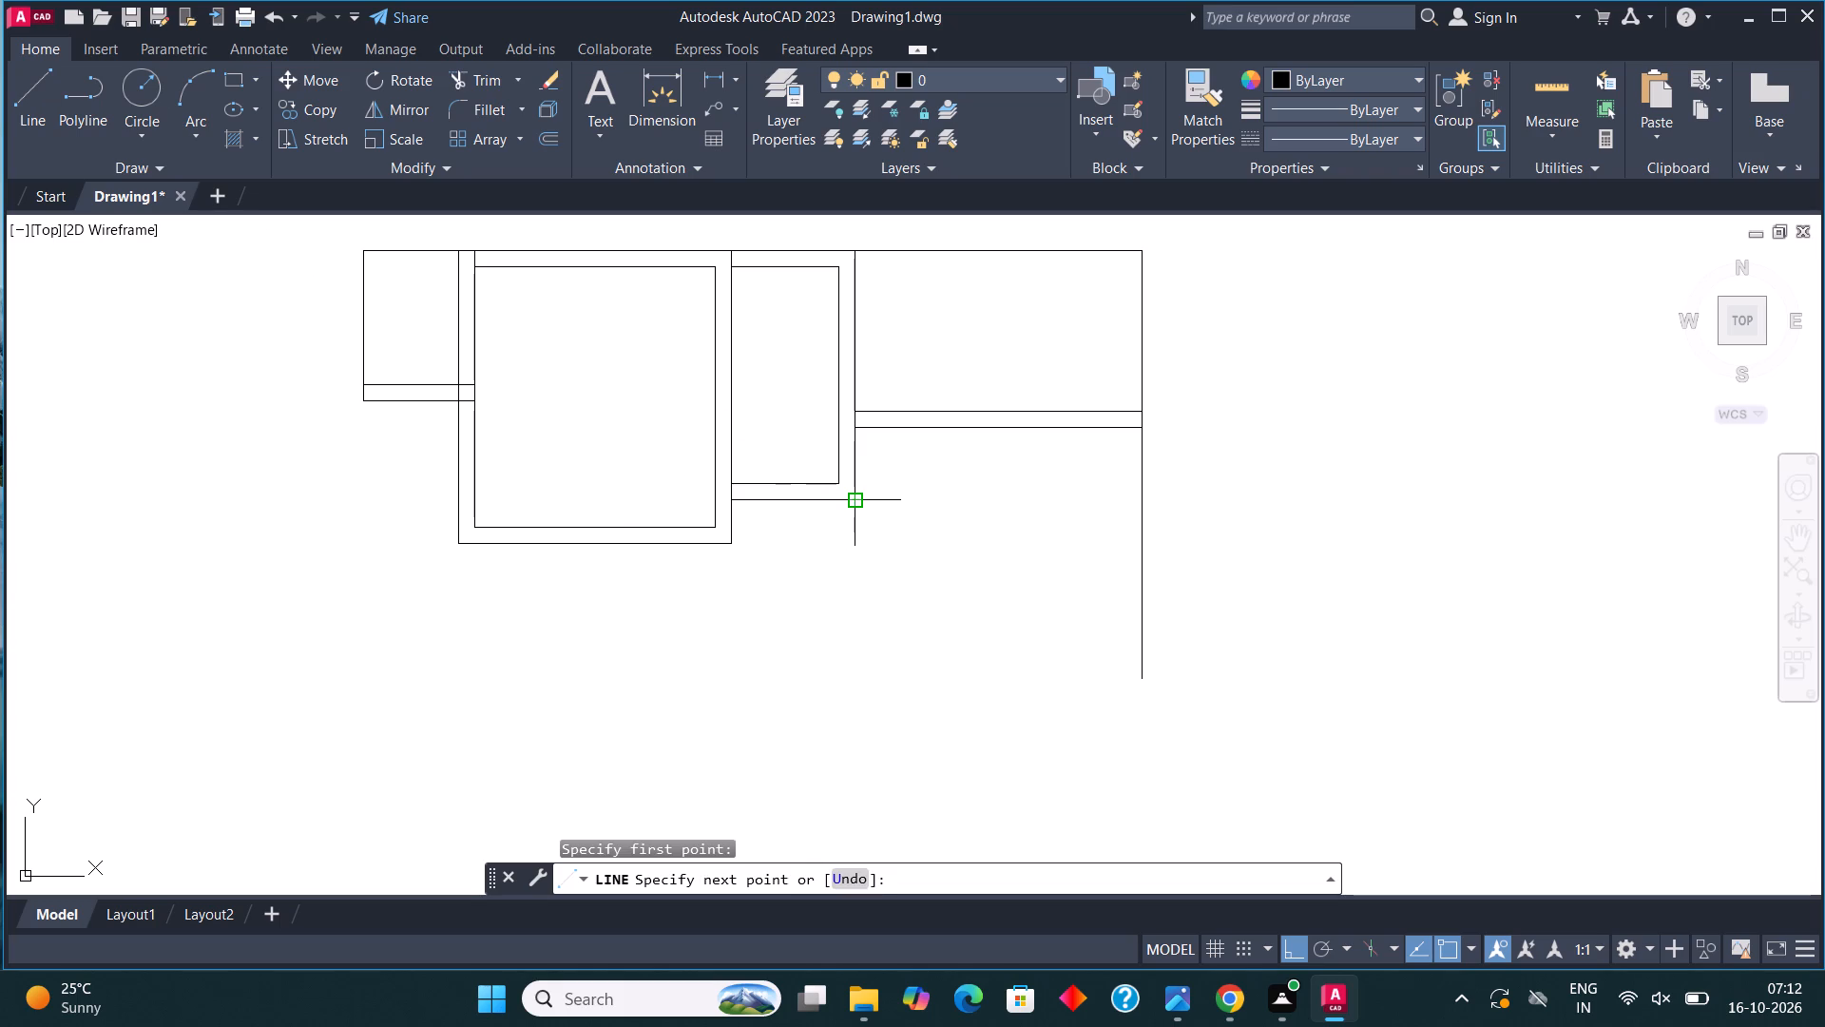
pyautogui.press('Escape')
# Draw an 11'7" line down from the outer bottom line's left end, and continue right to the other 11'7" line's lower end.
pyautogui.click(34, 87)
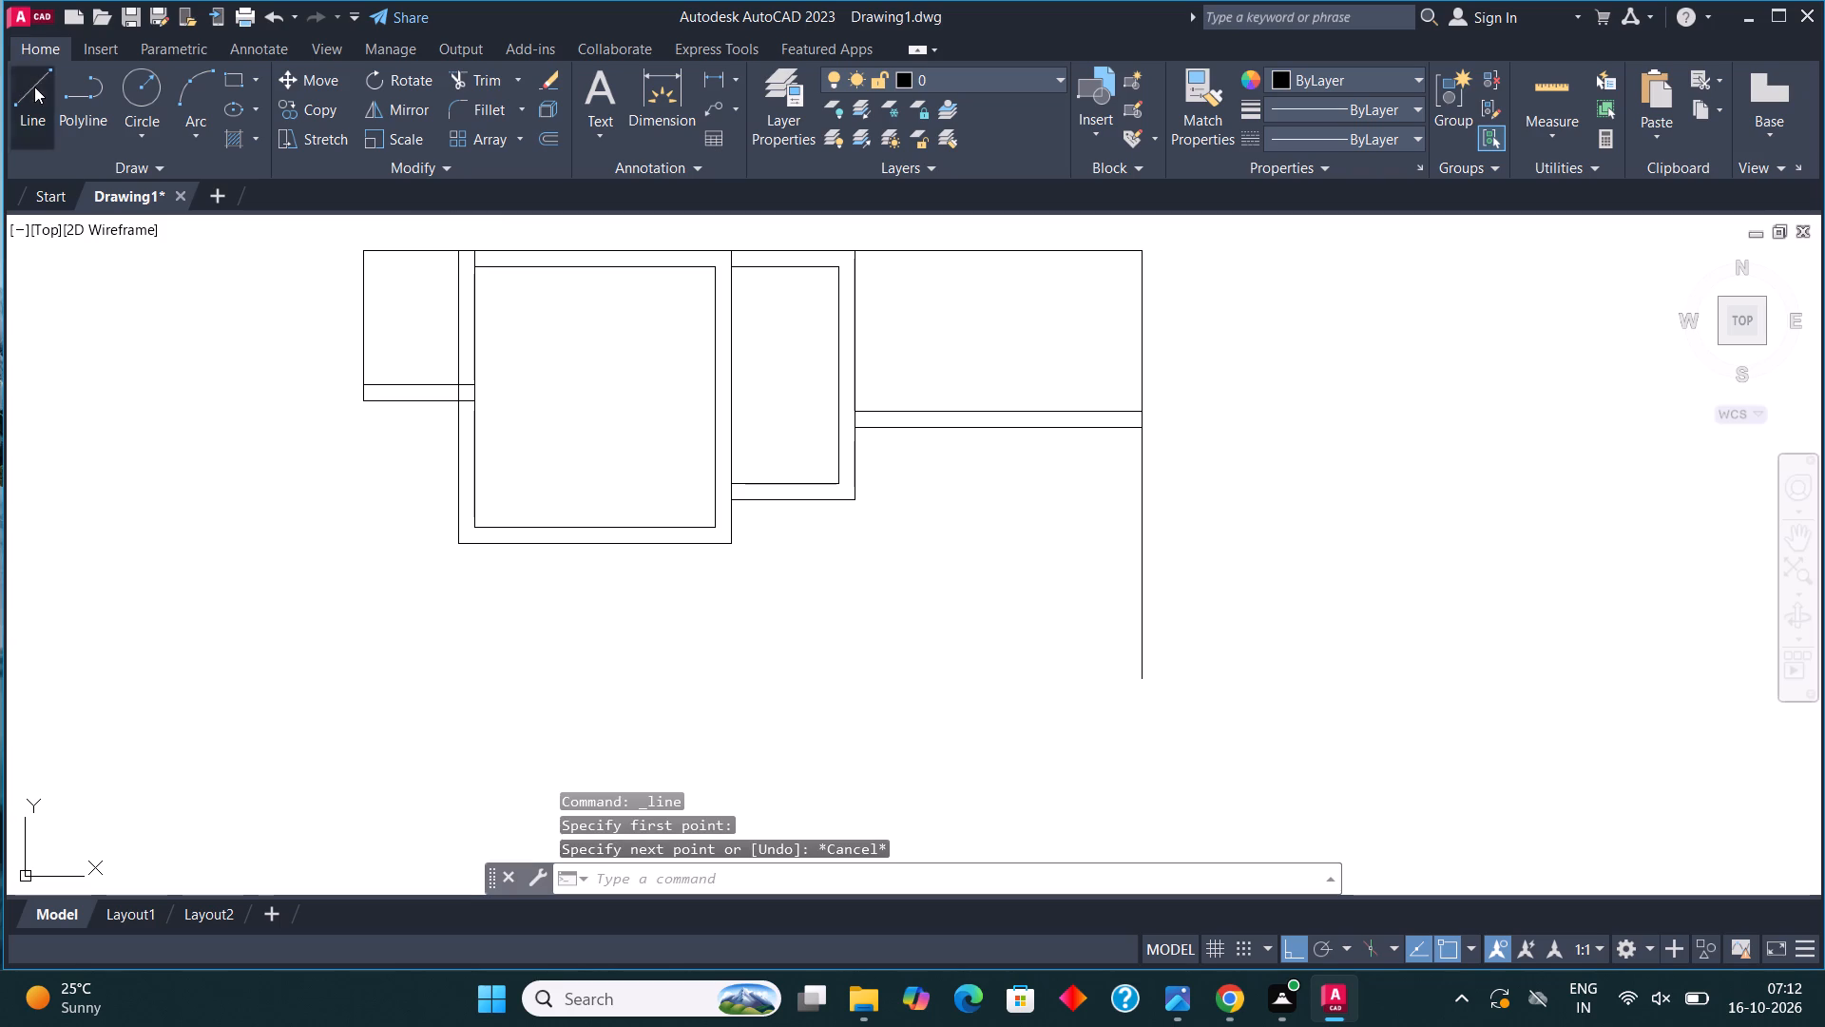
pyautogui.click(856, 426)
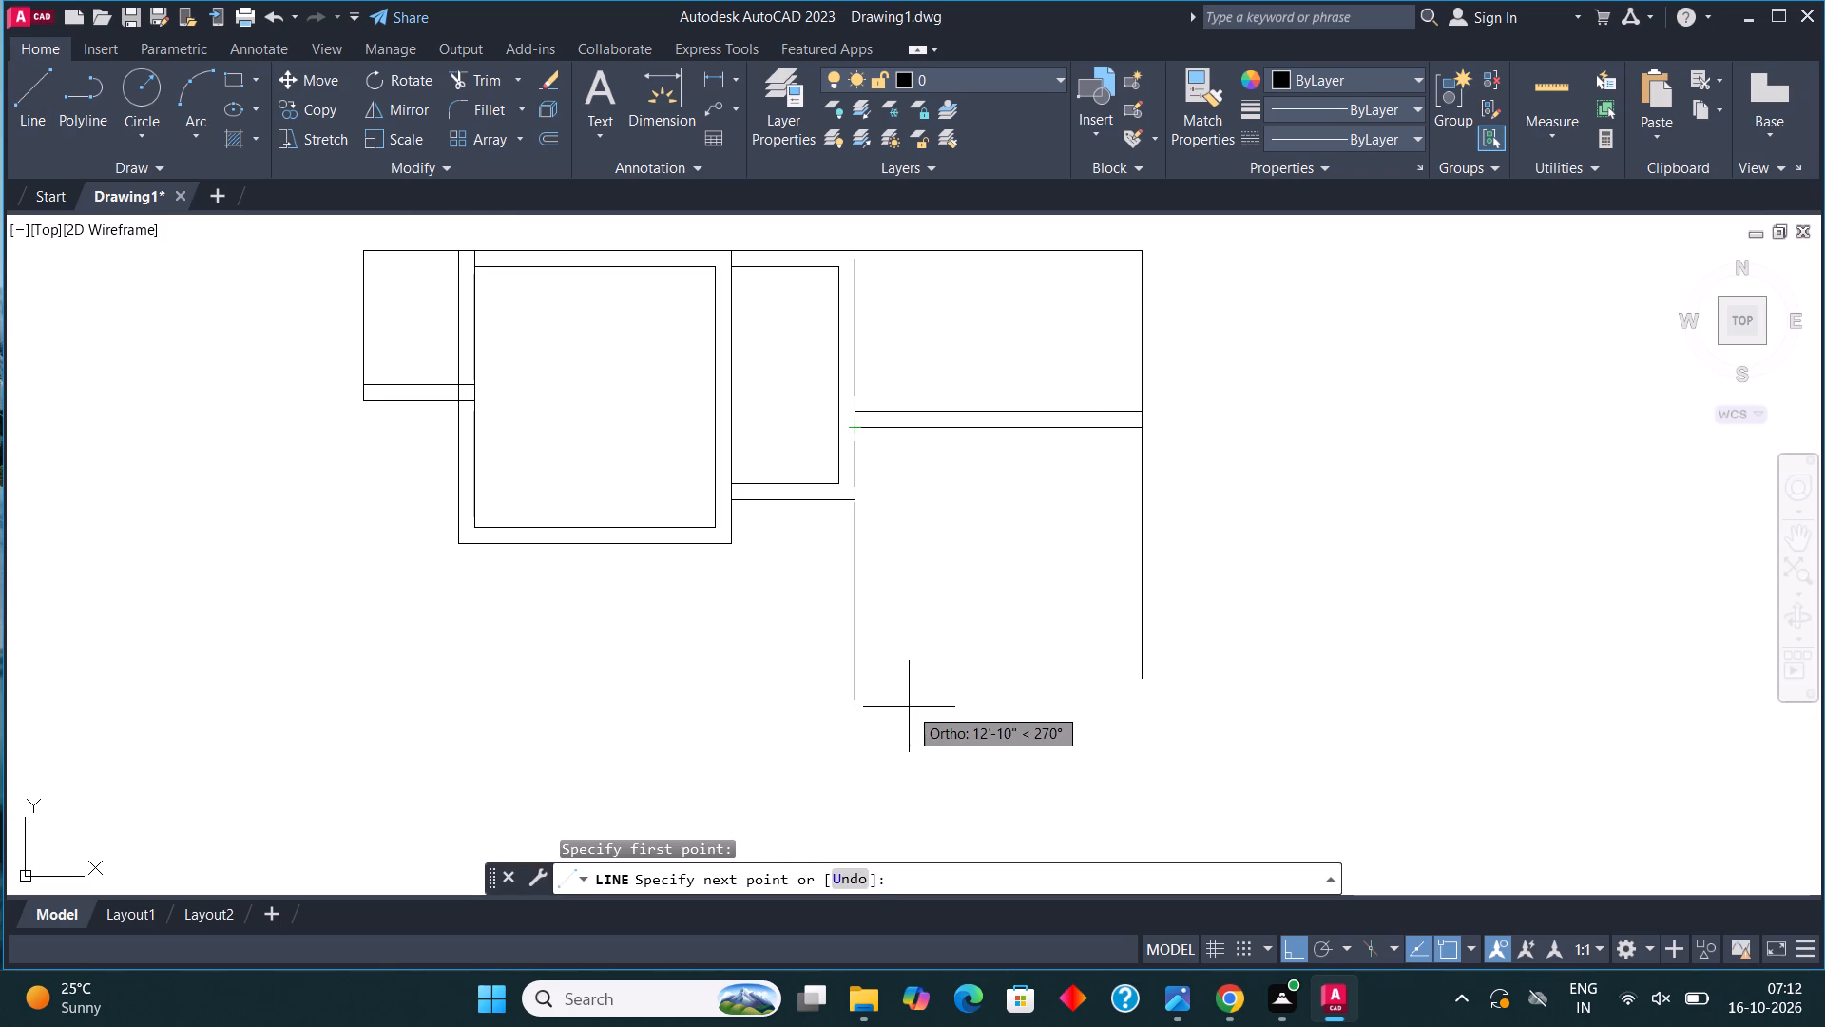
pyautogui.write('11\'7"')
pyautogui.press('Return')
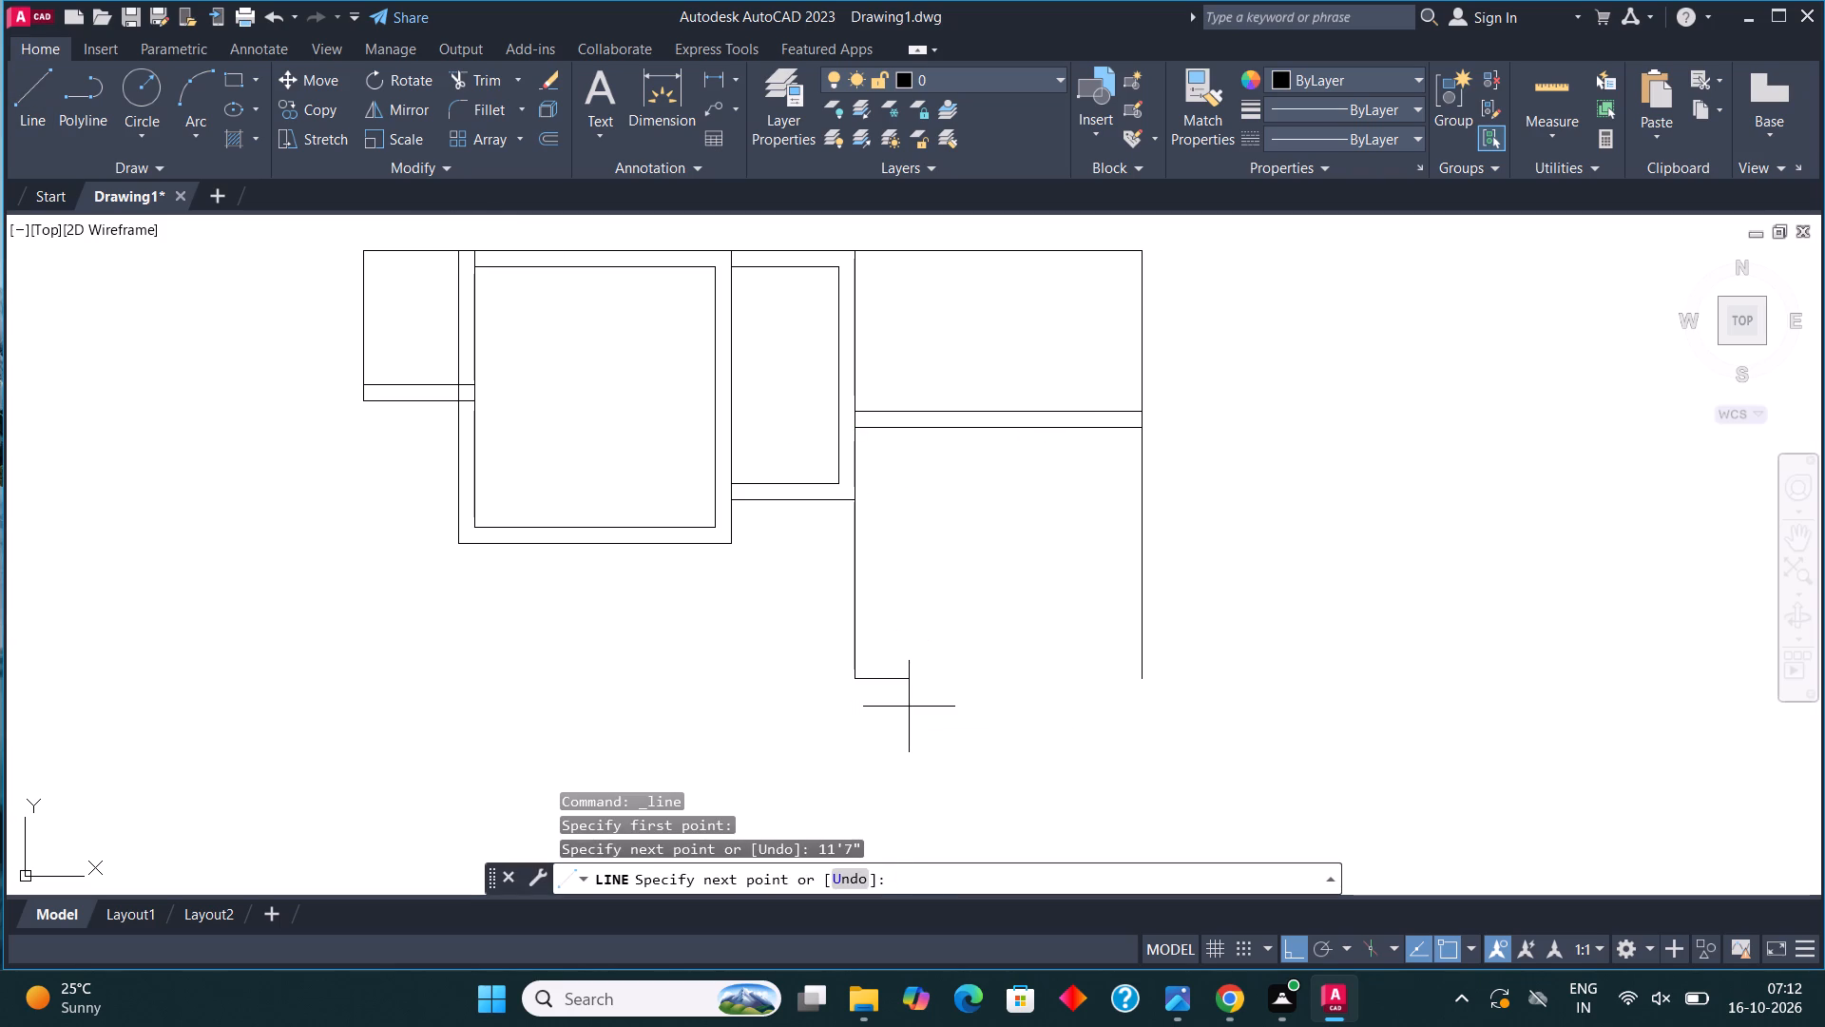
pyautogui.click(1137, 675)
pyautogui.press('Escape')
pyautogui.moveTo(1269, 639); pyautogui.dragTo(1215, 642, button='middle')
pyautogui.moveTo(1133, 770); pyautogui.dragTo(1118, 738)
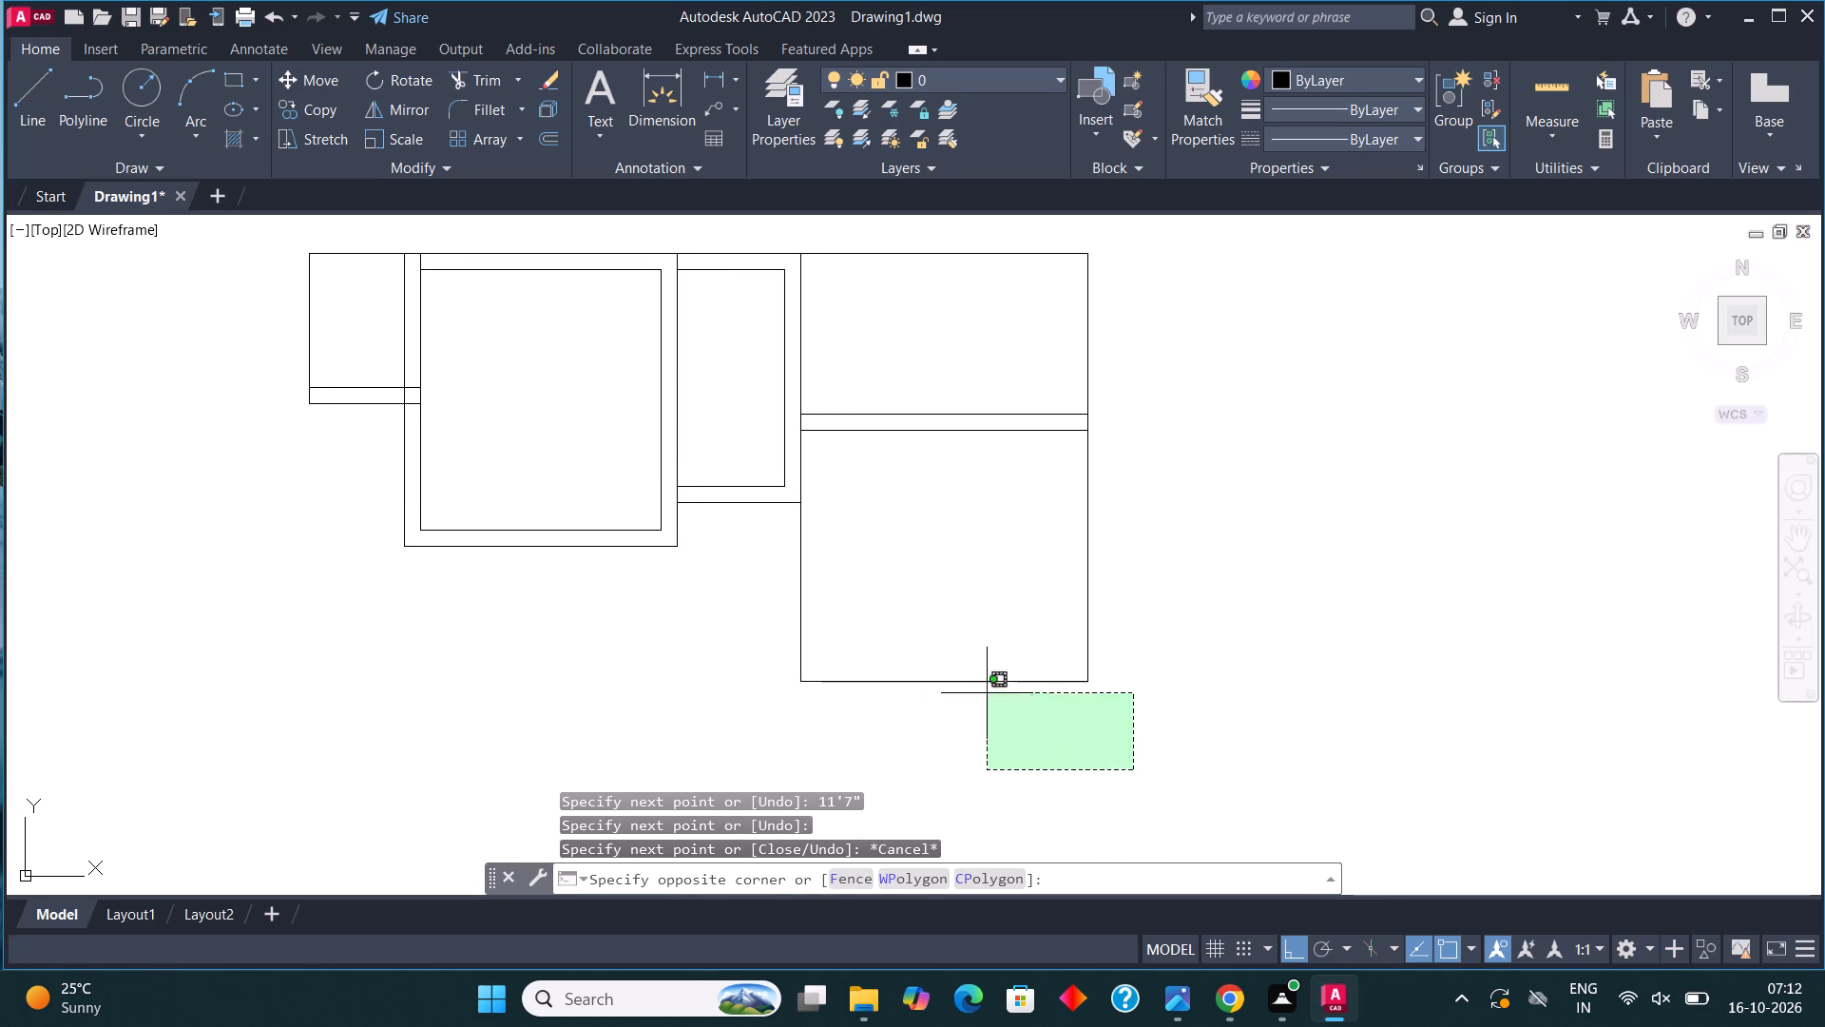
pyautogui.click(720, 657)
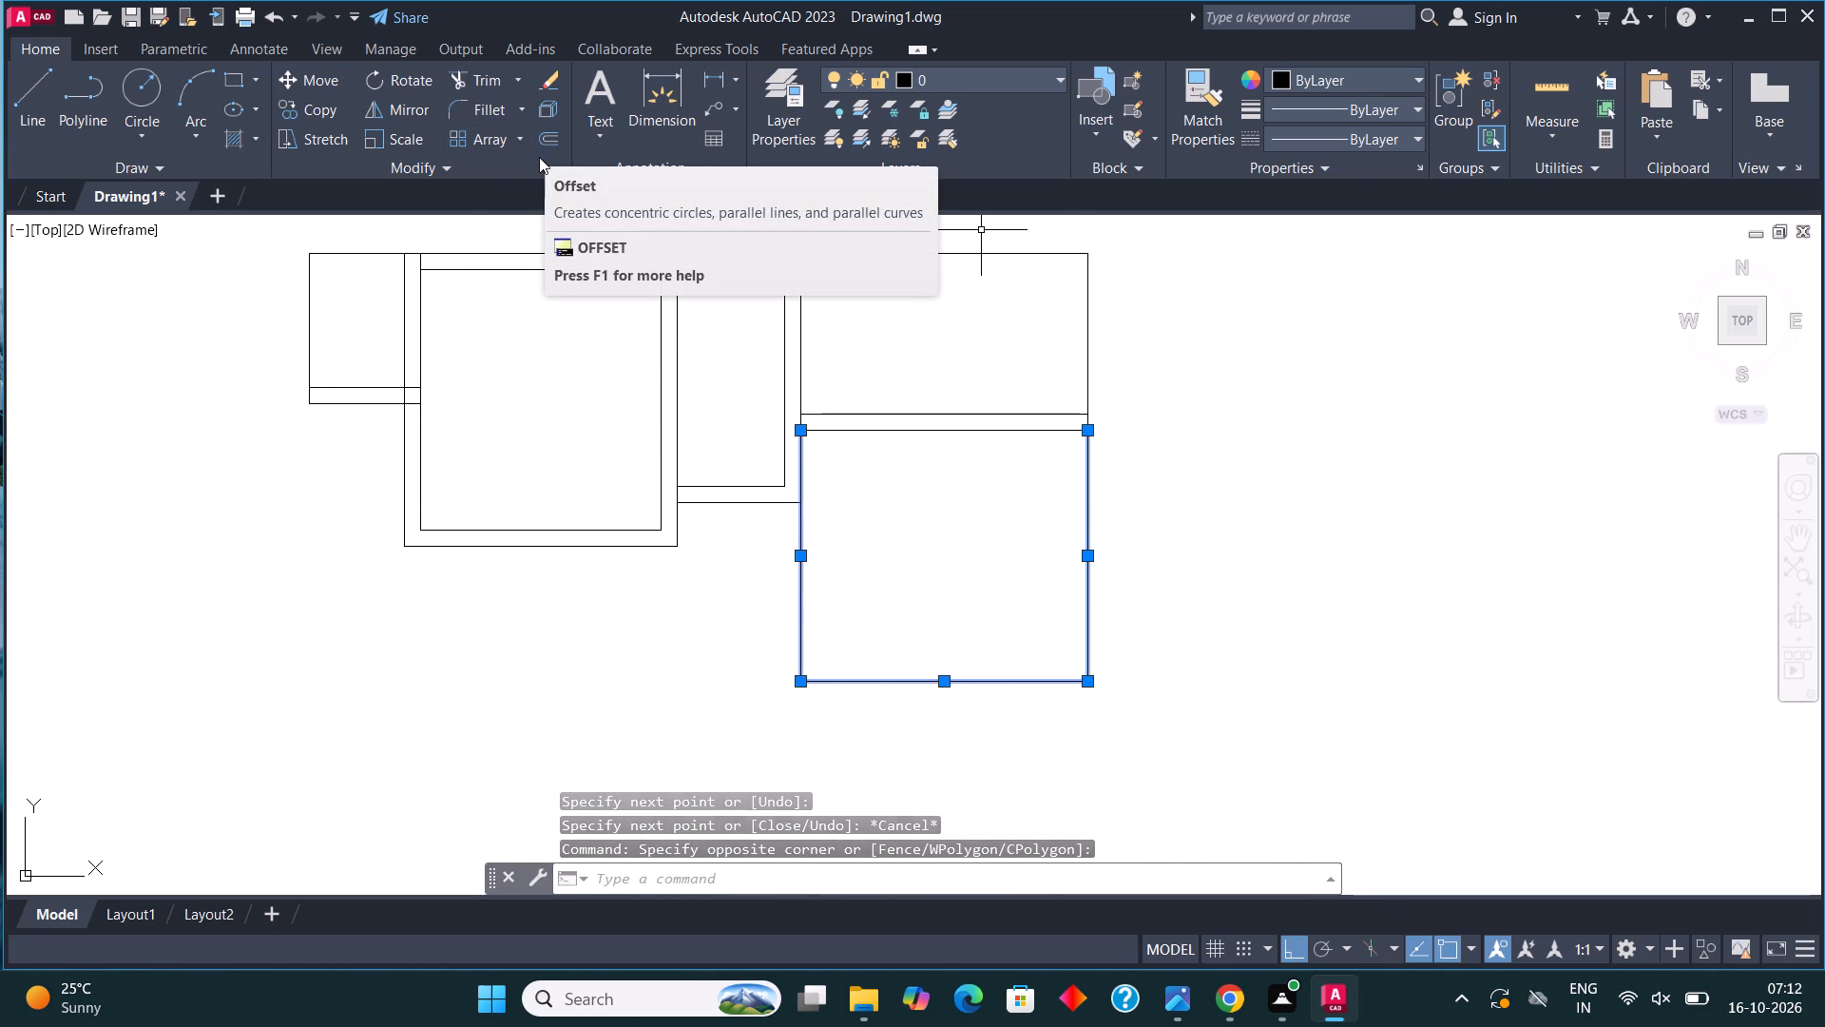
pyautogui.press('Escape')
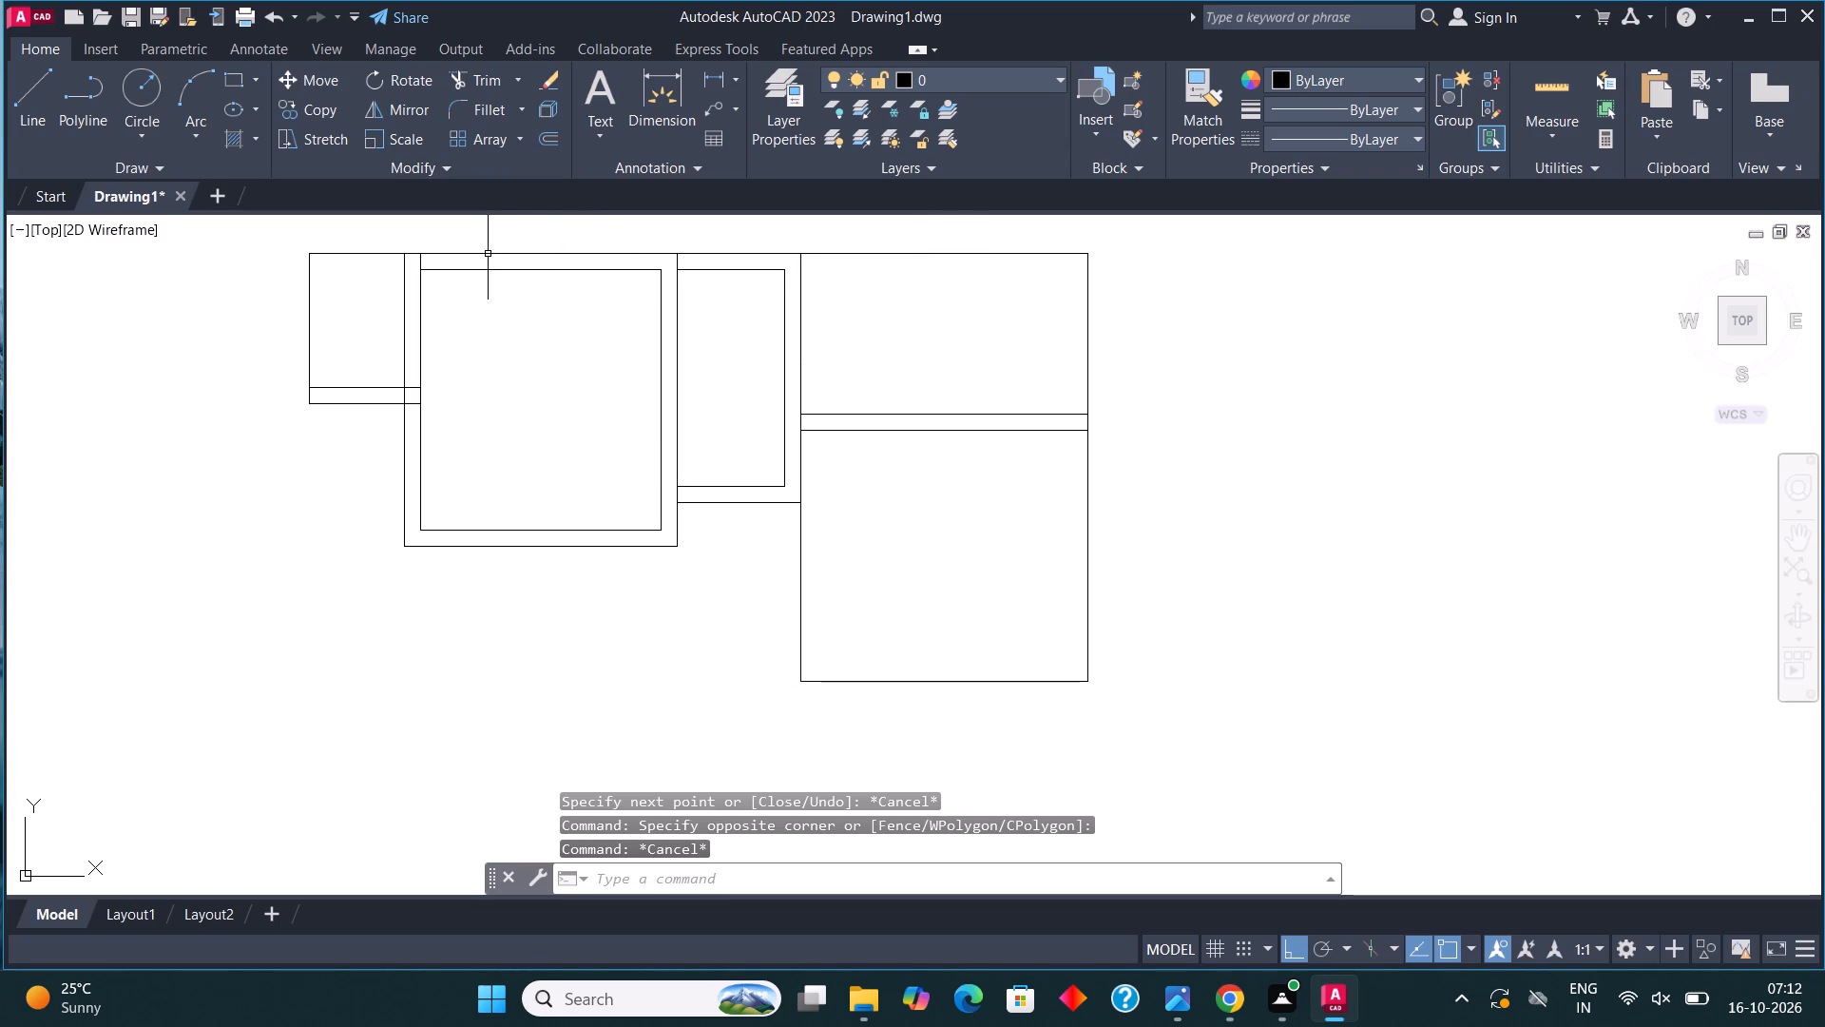
# Offset the left 11'7" line of the new lower room to the left by 9".
pyautogui.moveTo(1143, 726); pyautogui.dragTo(1101, 688)
pyautogui.click(709, 615)
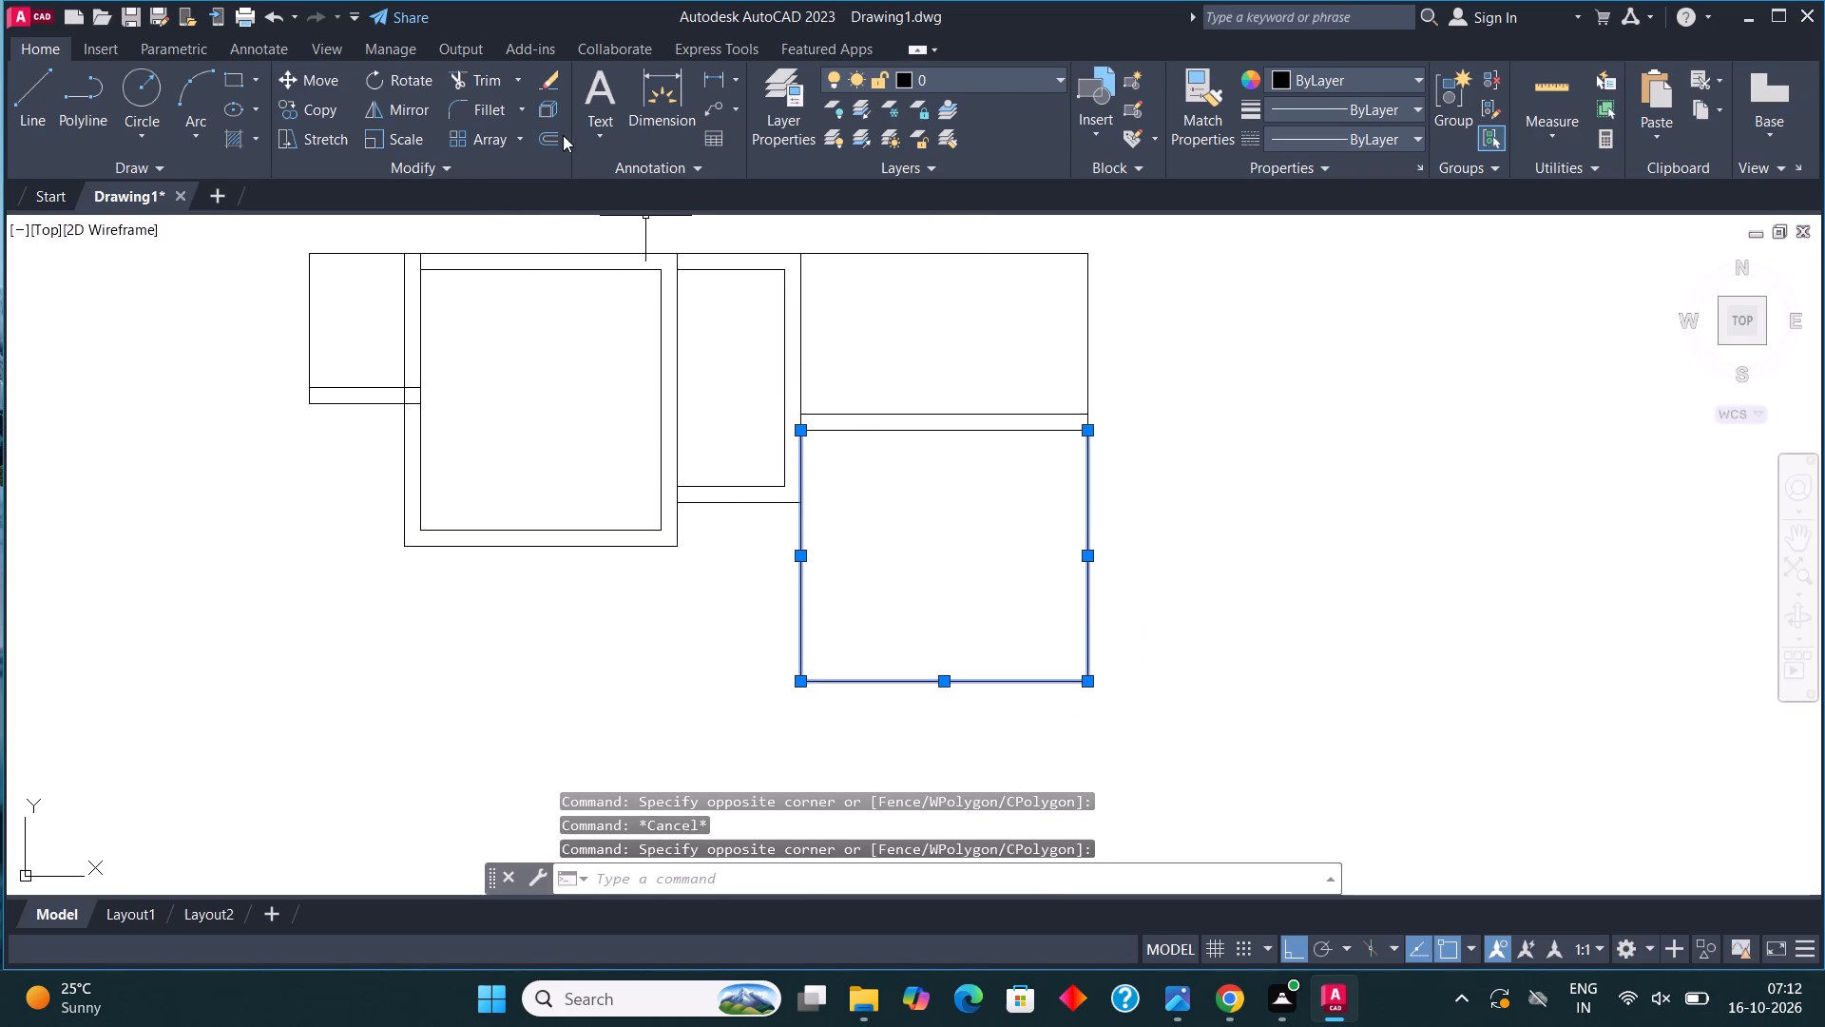
pyautogui.click(546, 128)
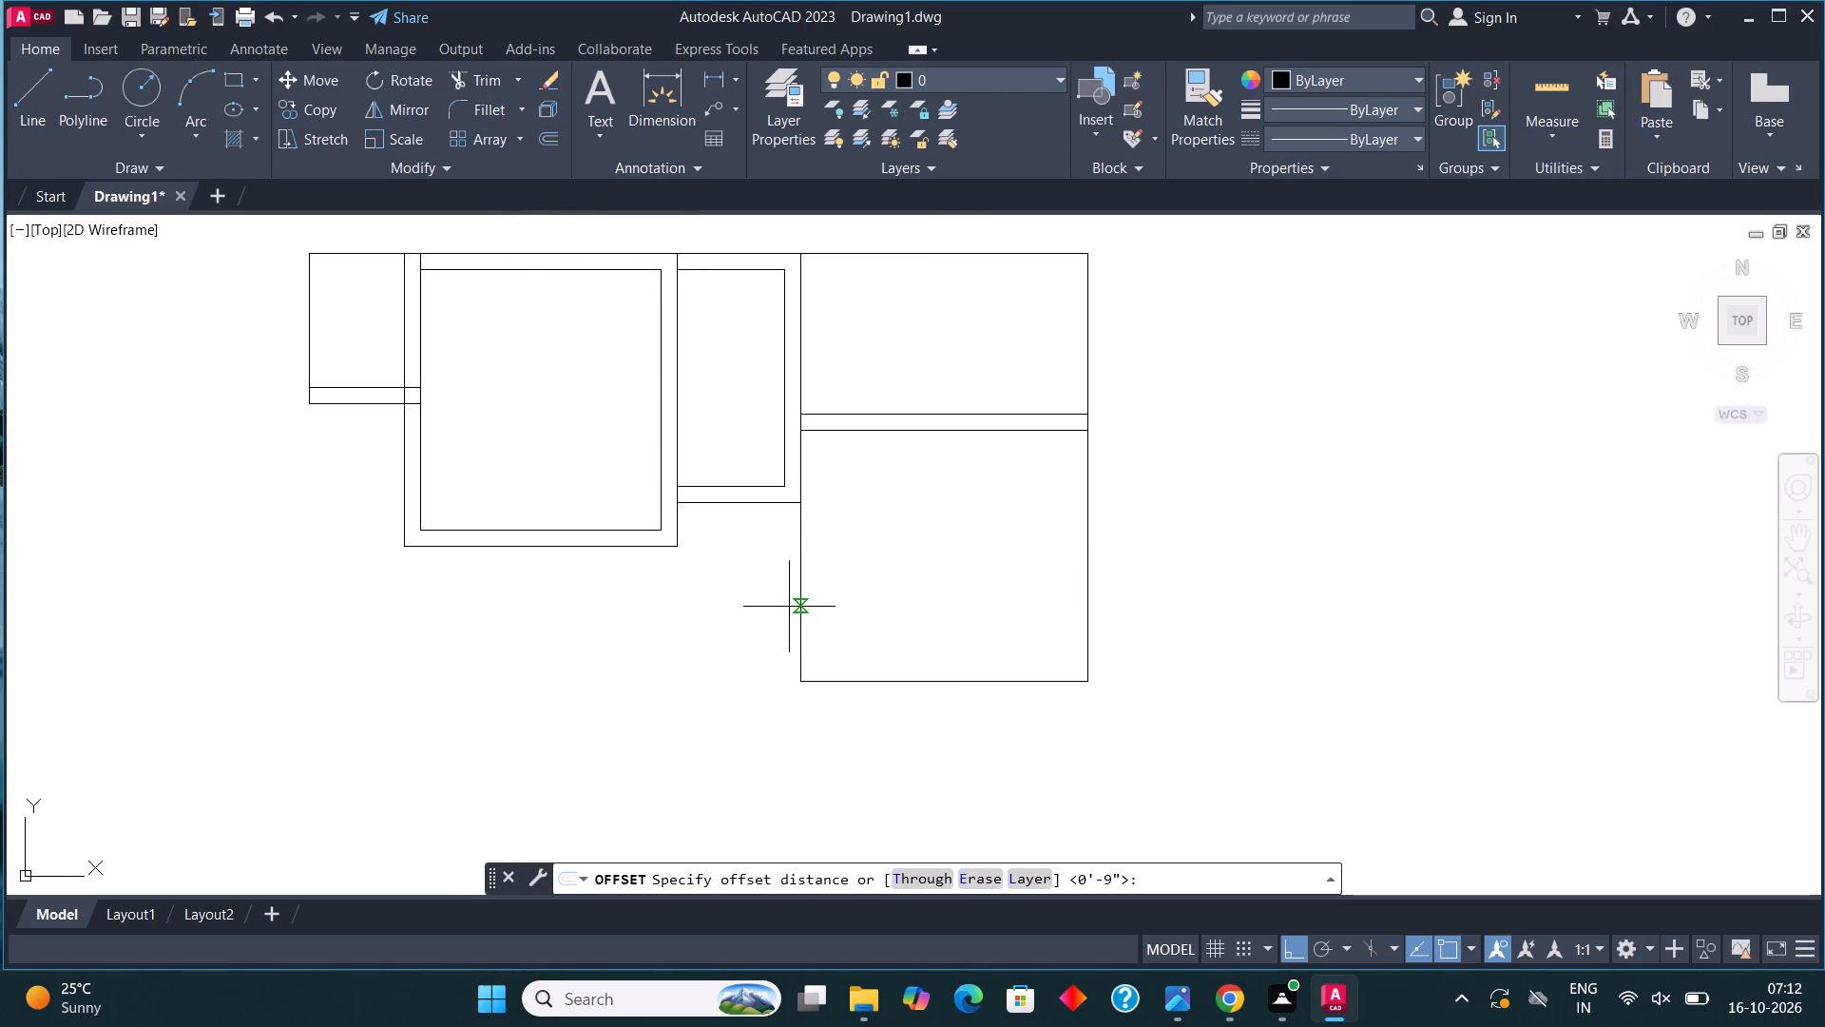
pyautogui.click(789, 607)
pyautogui.write('9"')
pyautogui.press('Return')
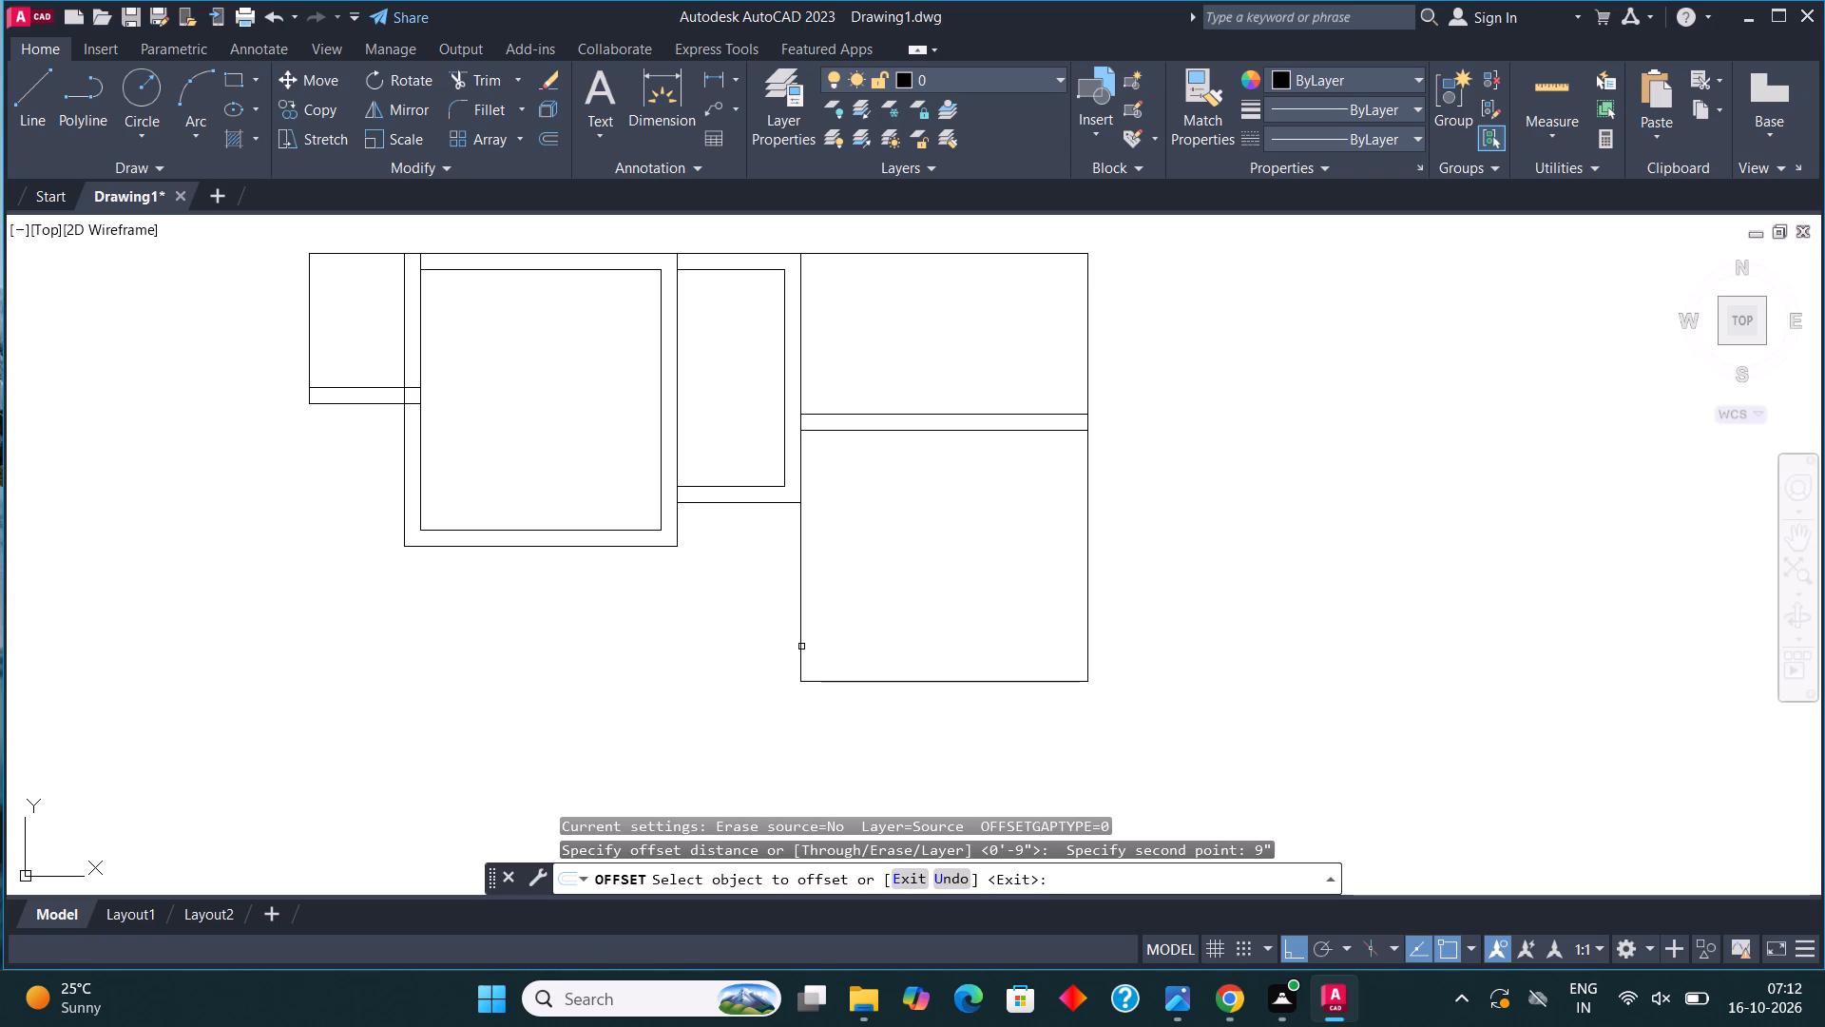
pyautogui.moveTo(796, 644); pyautogui.dragTo(785, 636)
pyautogui.moveTo(800, 644); pyautogui.dragTo(768, 619)
pyautogui.click(763, 607)
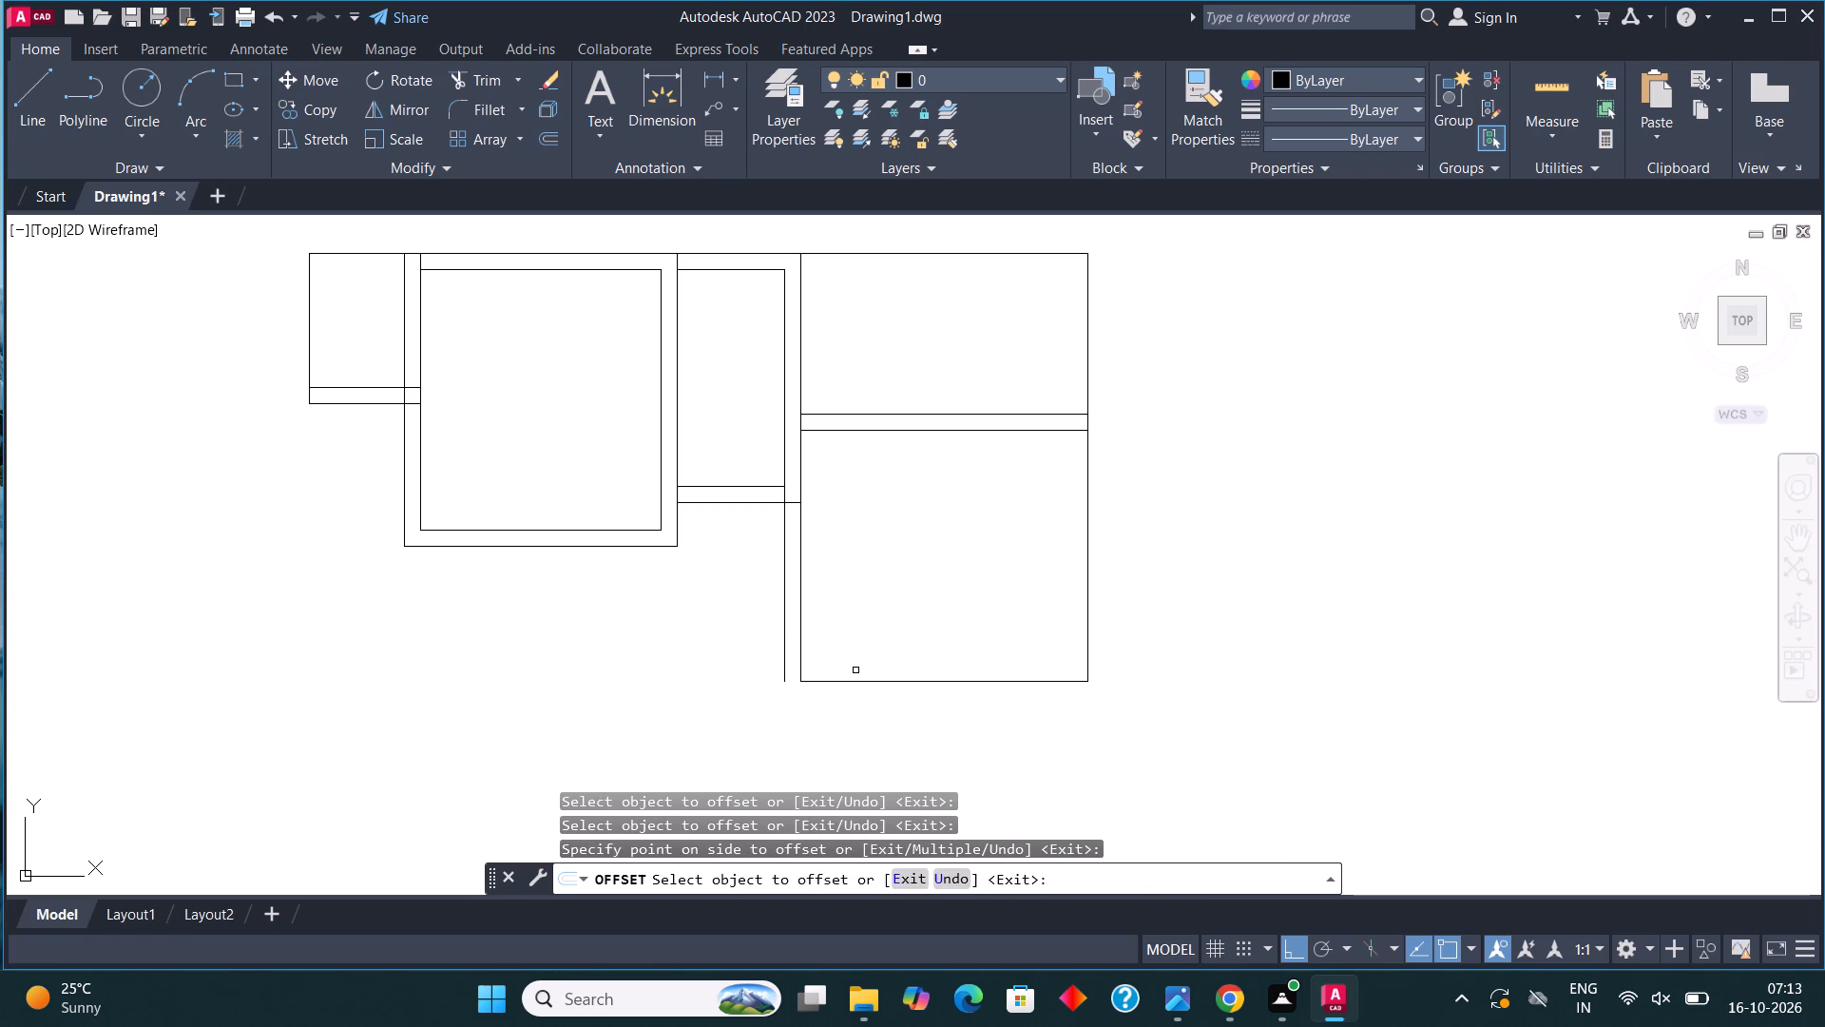
# Offset the lower room's bottom line downward by 9".
pyautogui.moveTo(869, 686); pyautogui.dragTo(871, 713)
pyautogui.click(874, 684)
pyautogui.click(874, 707)
# Offset the right 11'7" line of the lower room to the right by 9".
pyautogui.click(1091, 576)
pyautogui.click(1086, 564)
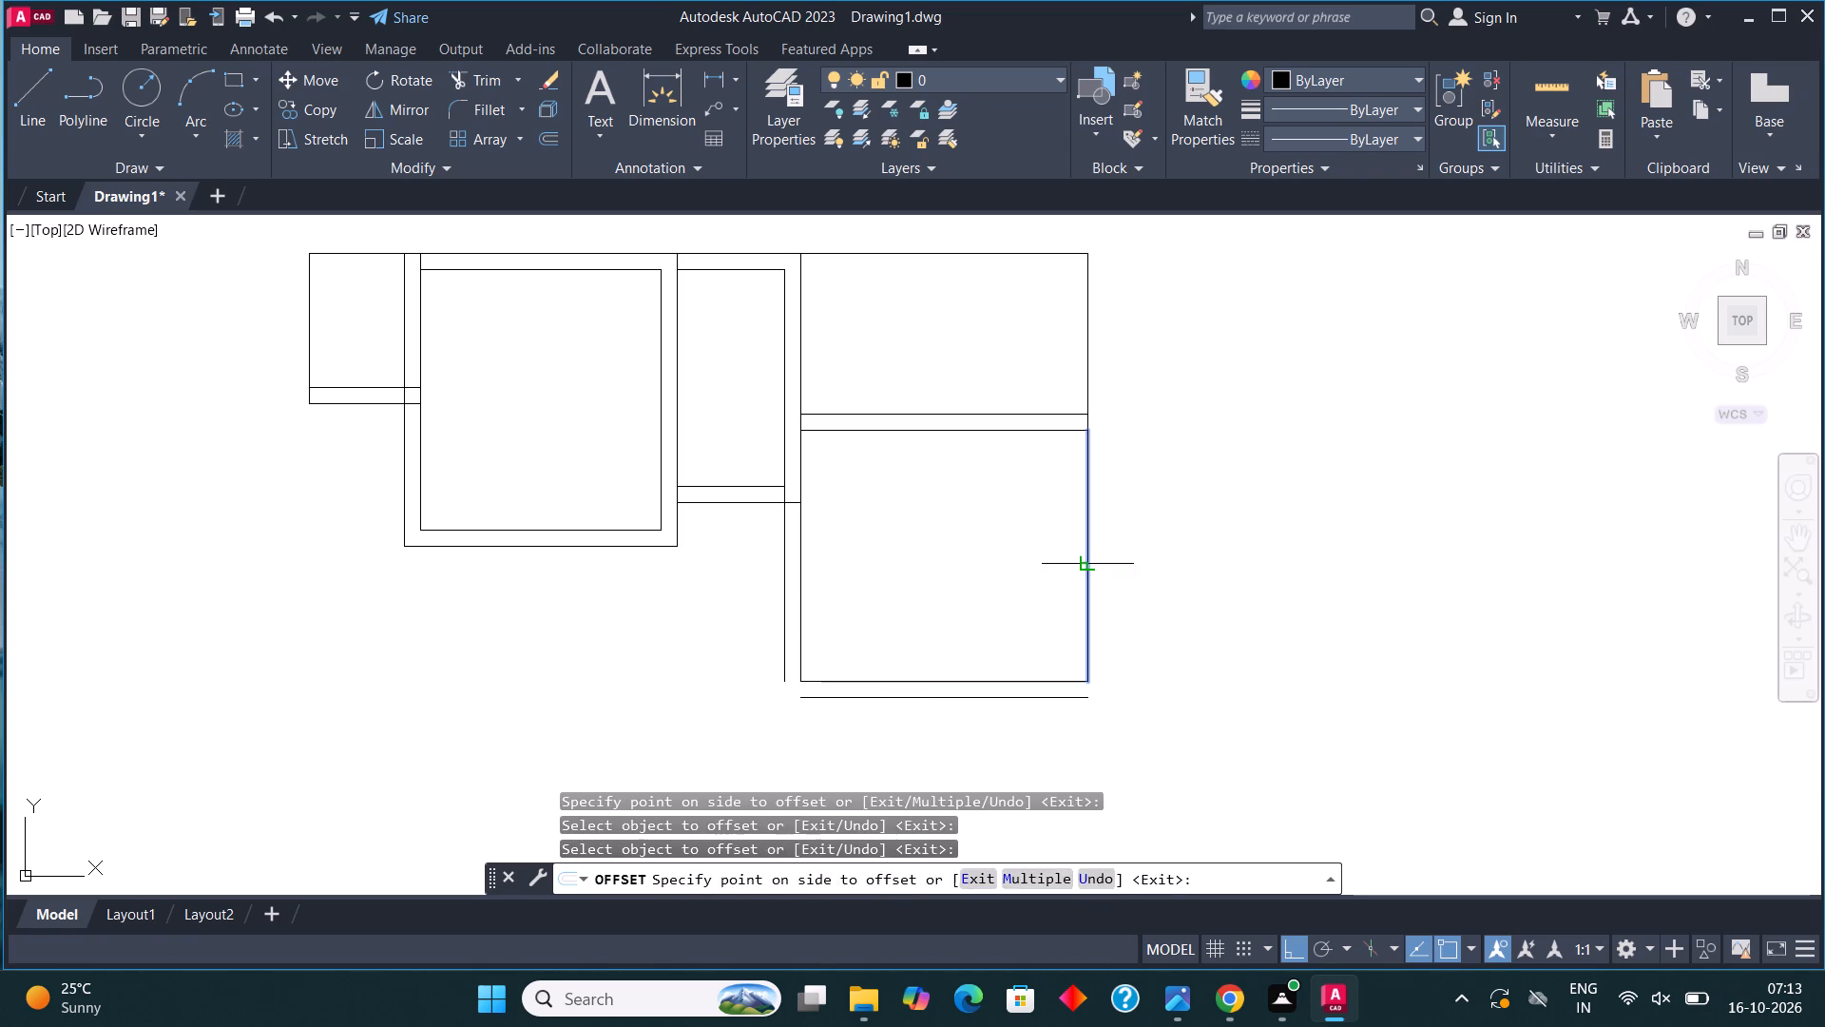
pyautogui.click(1162, 560)
pyautogui.press('Escape')
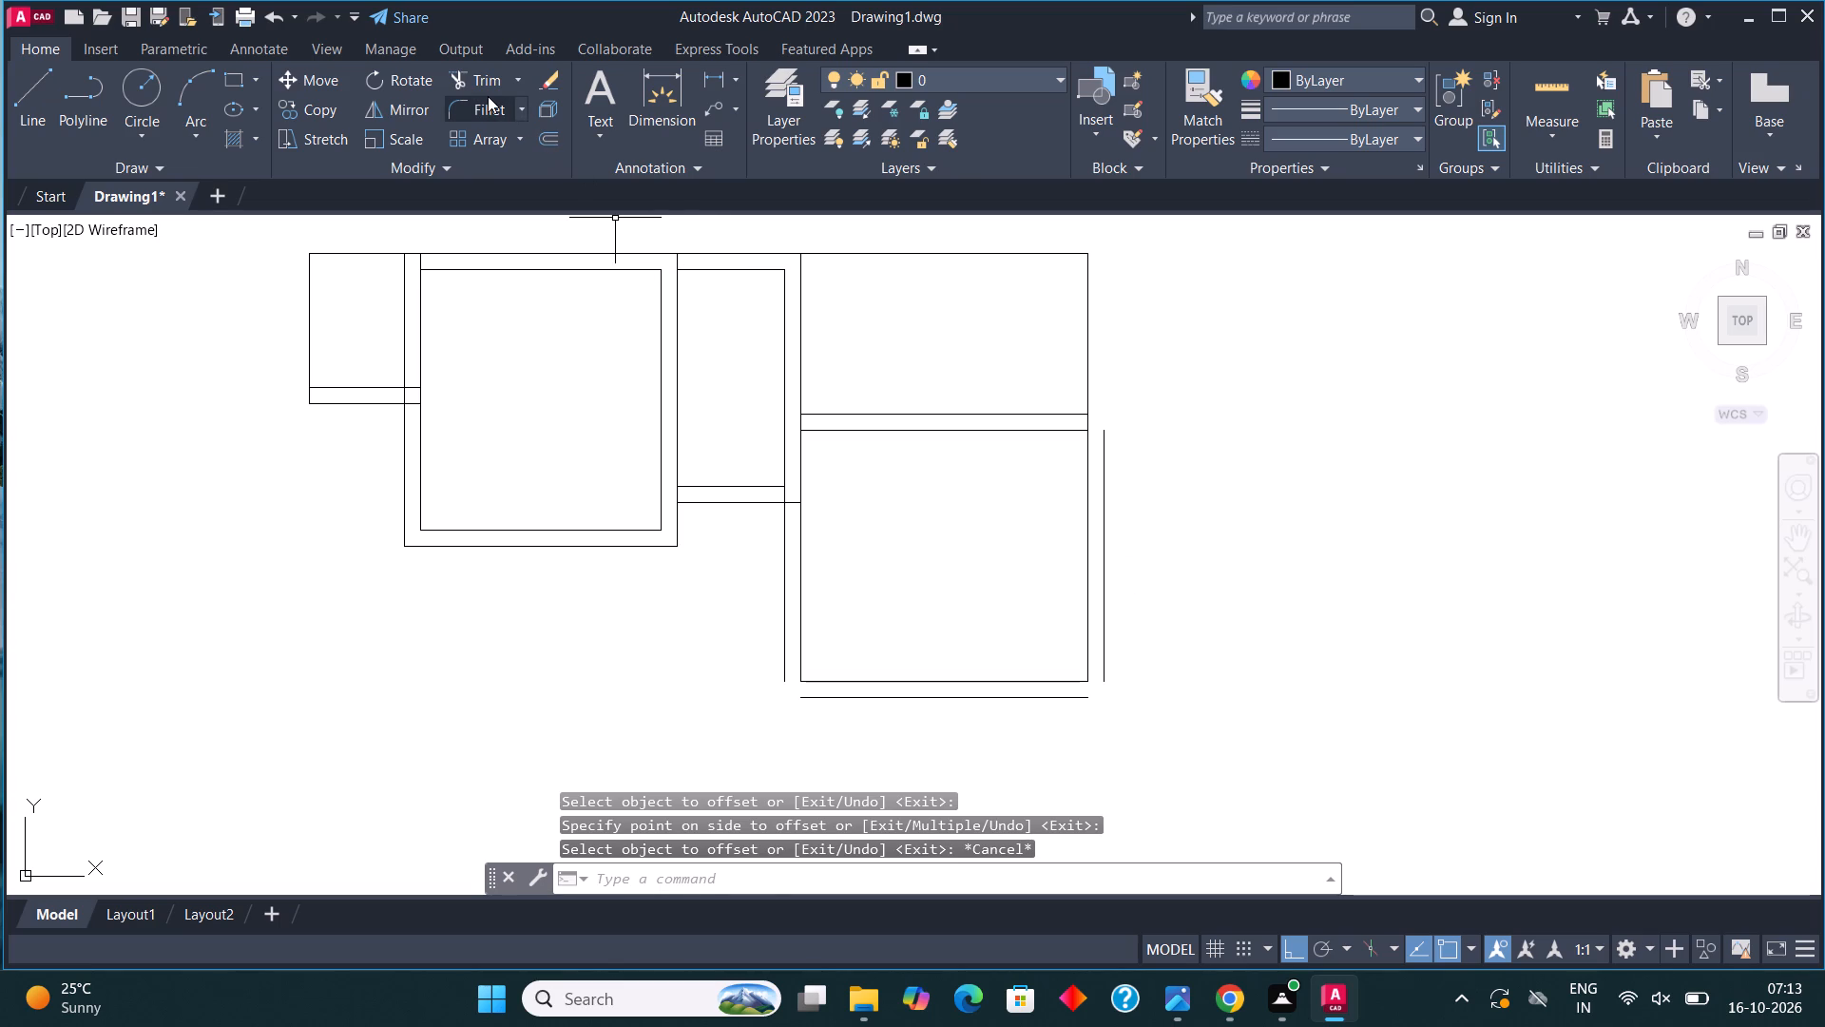
# Fillet the lower room's outer bottom line with its outer left and outer right lines to close both bottom corners.
pyautogui.click(488, 96)
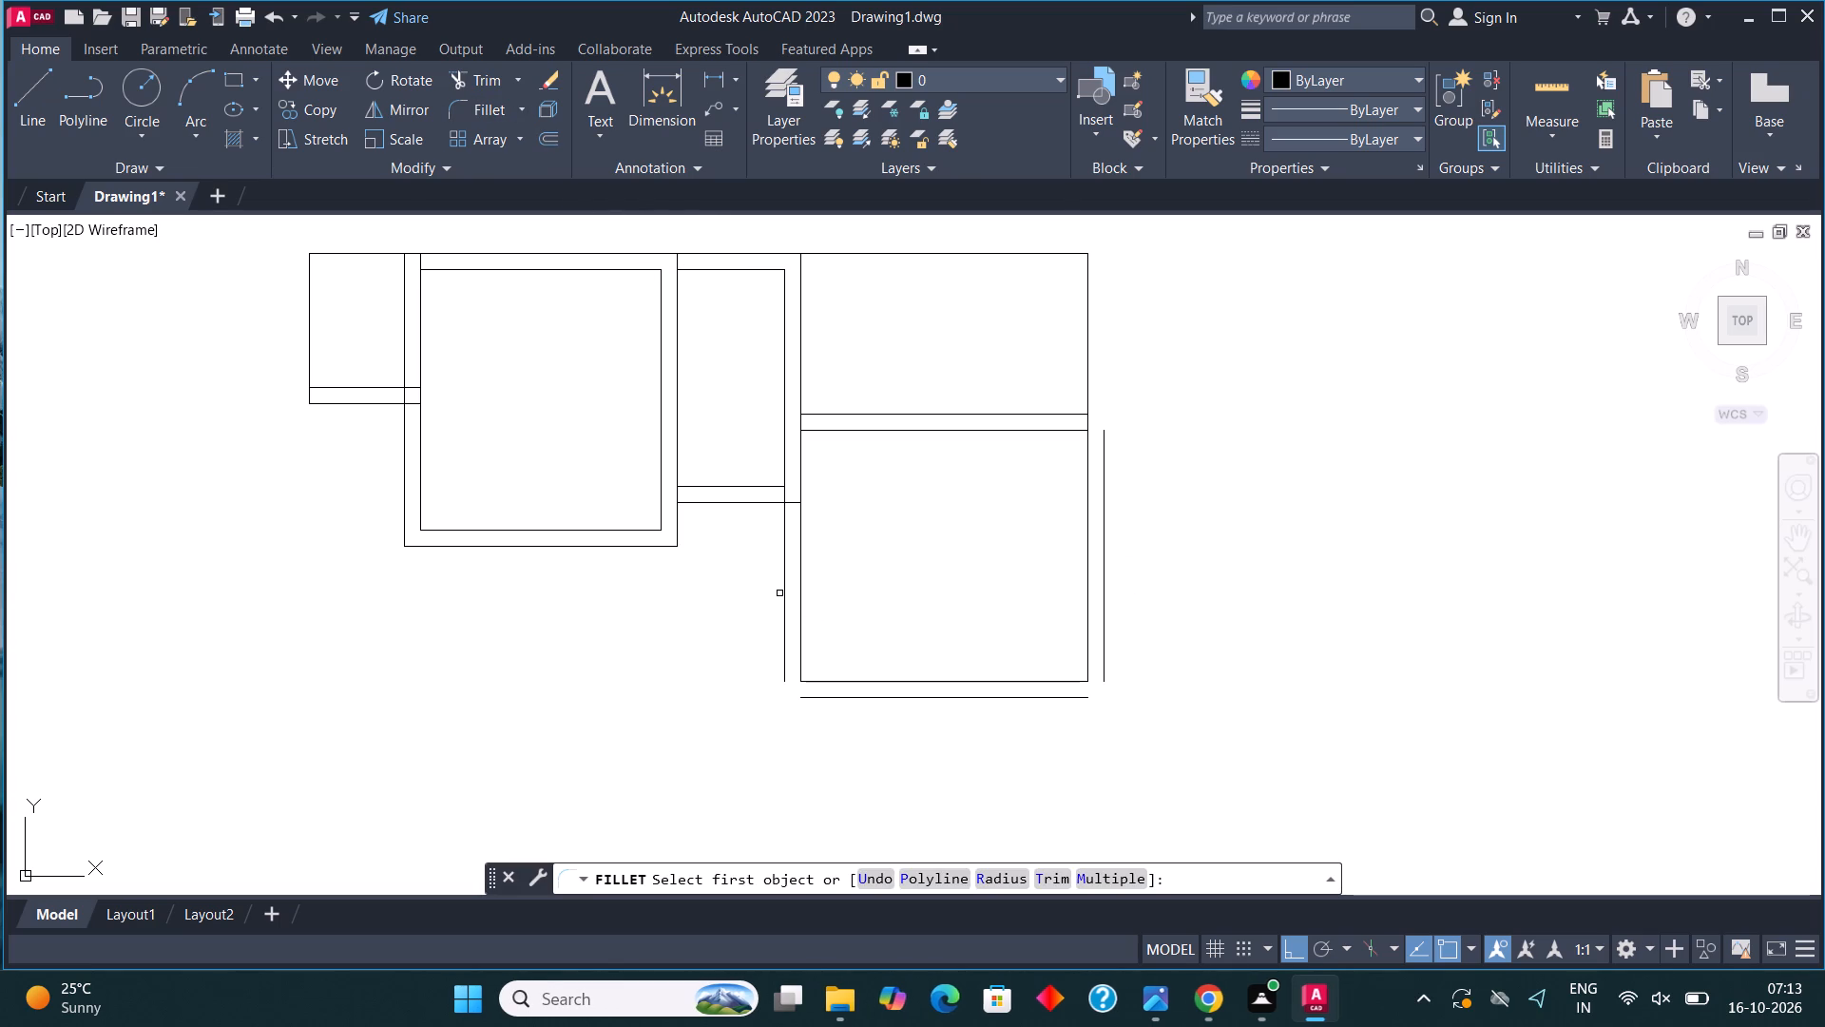
pyautogui.click(779, 593)
pyautogui.click(779, 623)
pyautogui.click(782, 627)
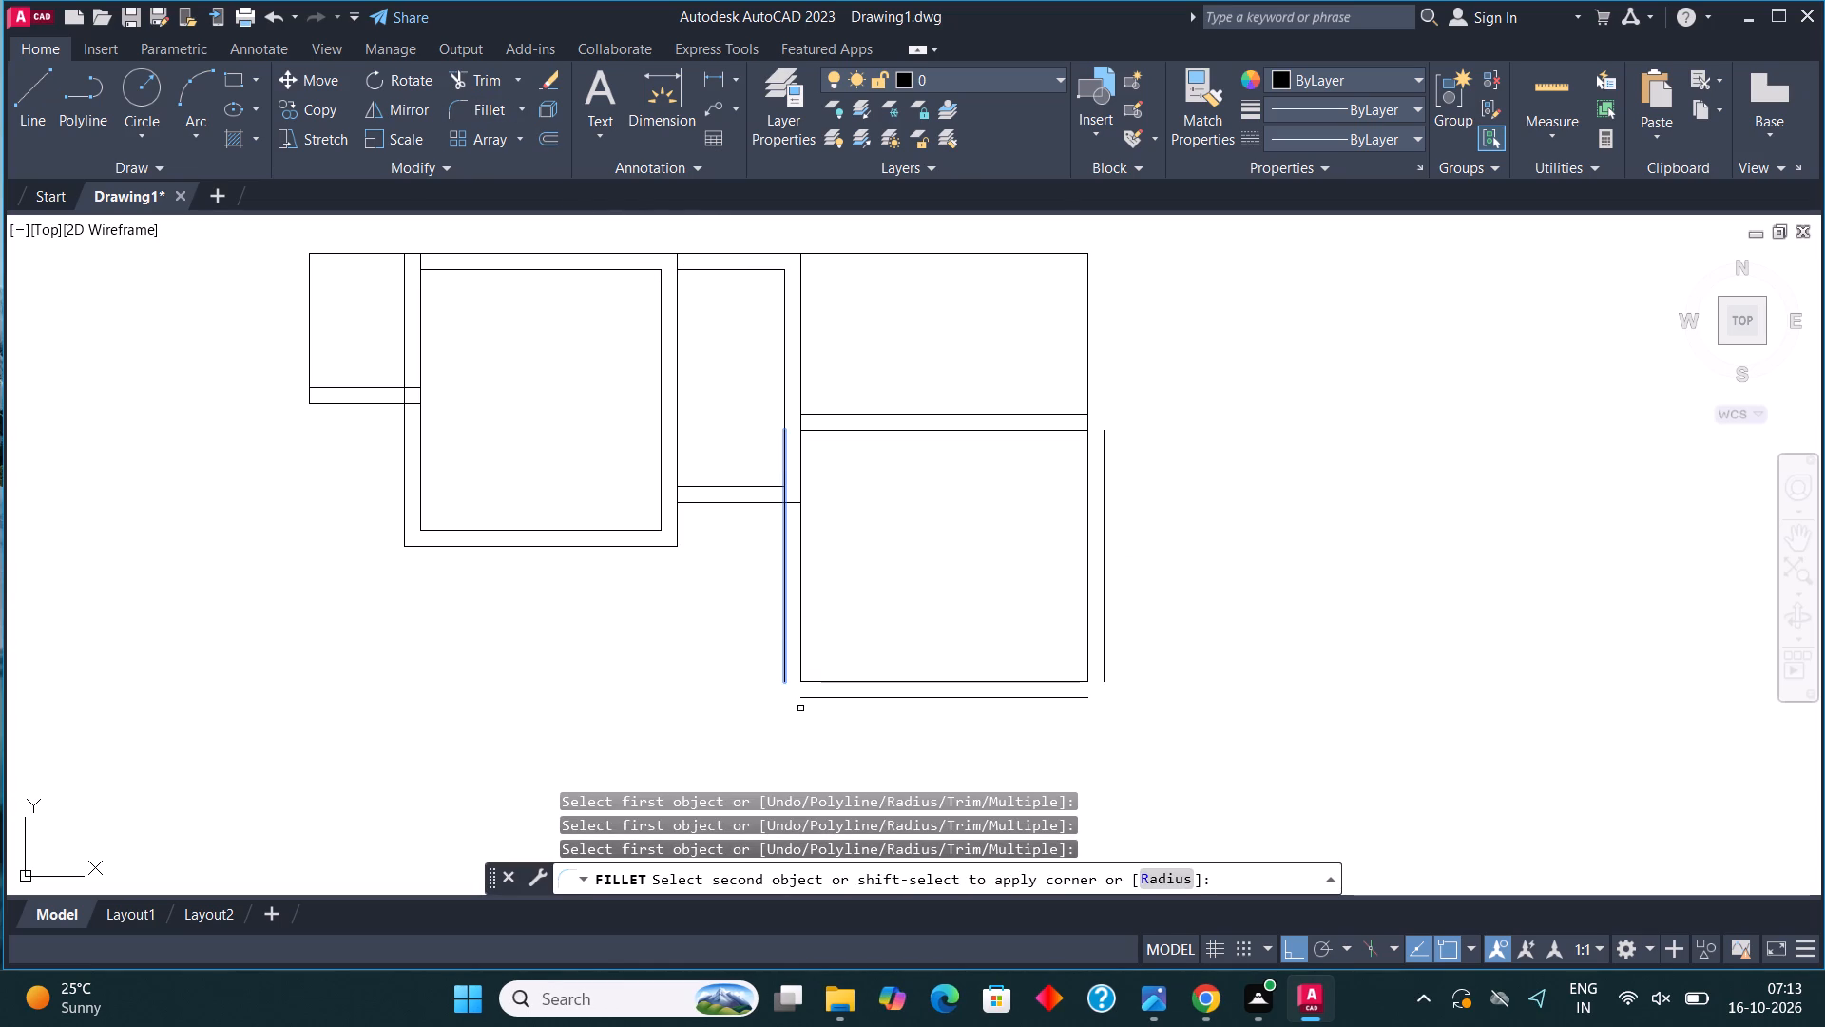
pyautogui.click(813, 695)
pyautogui.click(467, 110)
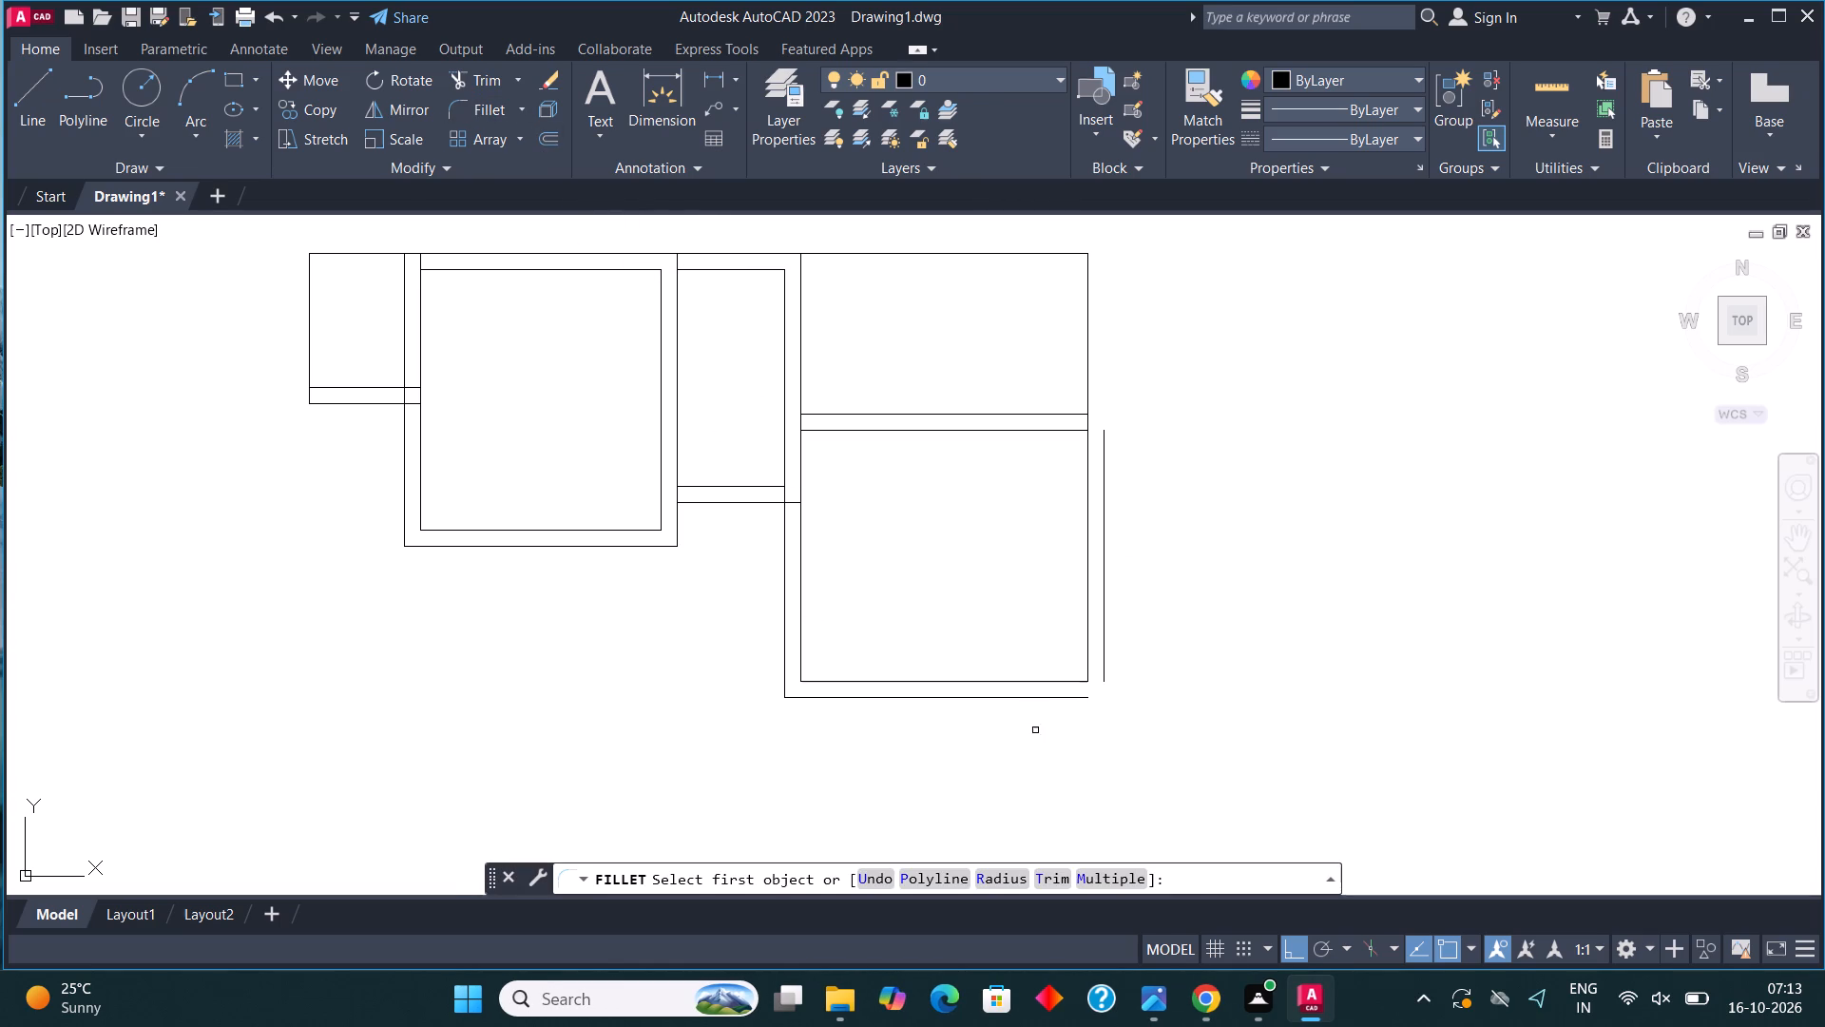
pyautogui.click(1031, 698)
pyautogui.click(1102, 587)
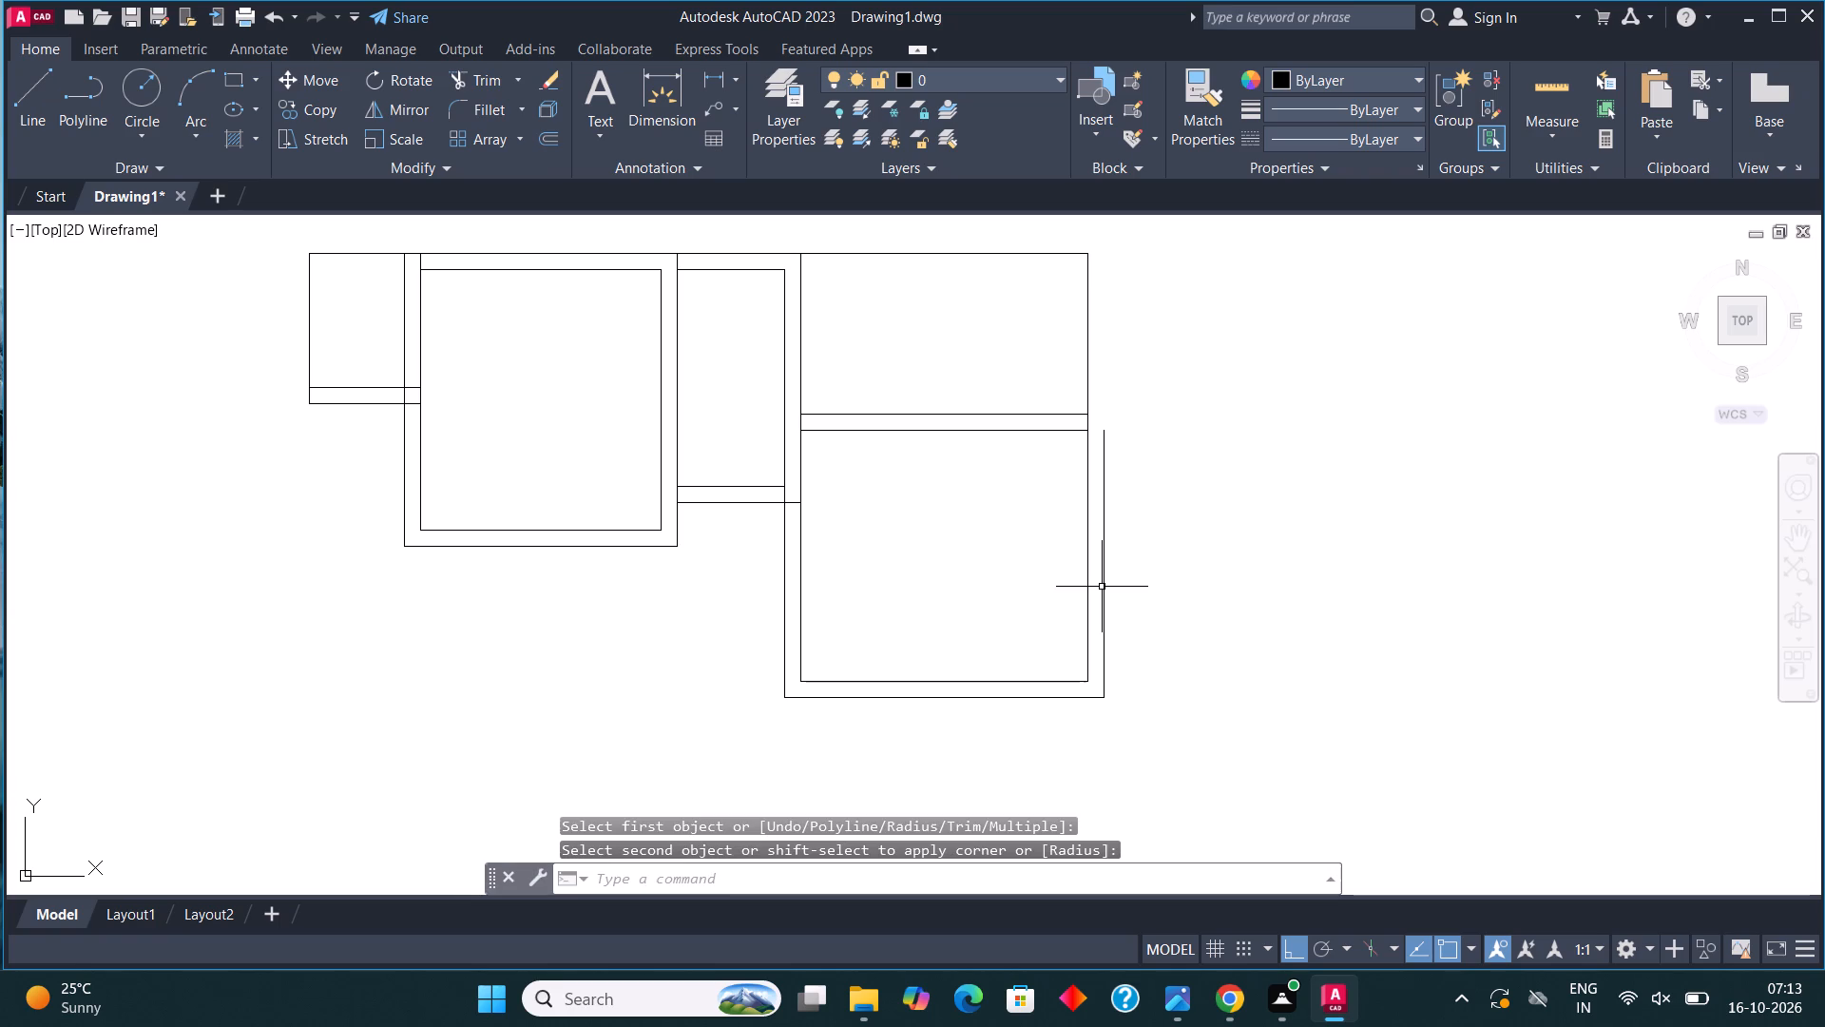
# Fillet the lower room's outer right line with the upper line of the wall separating it from the fourth room.
pyautogui.click(9, 95)
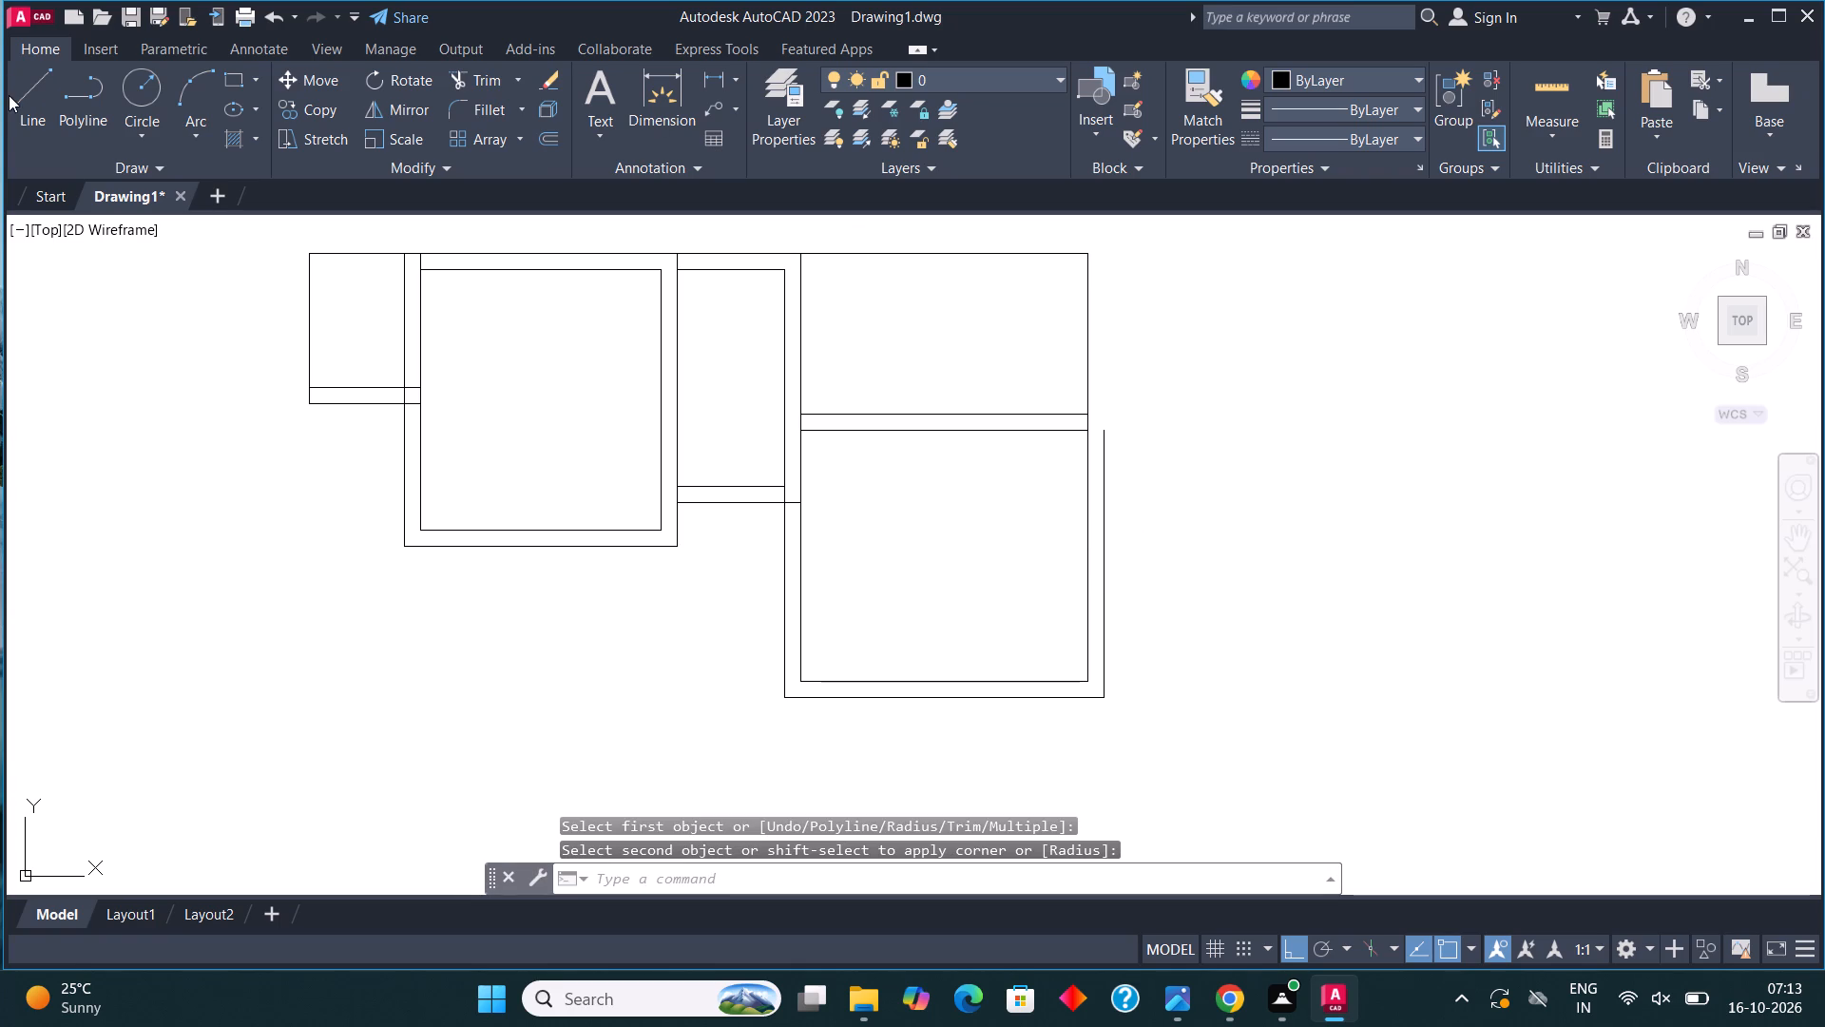
pyautogui.click(24, 107)
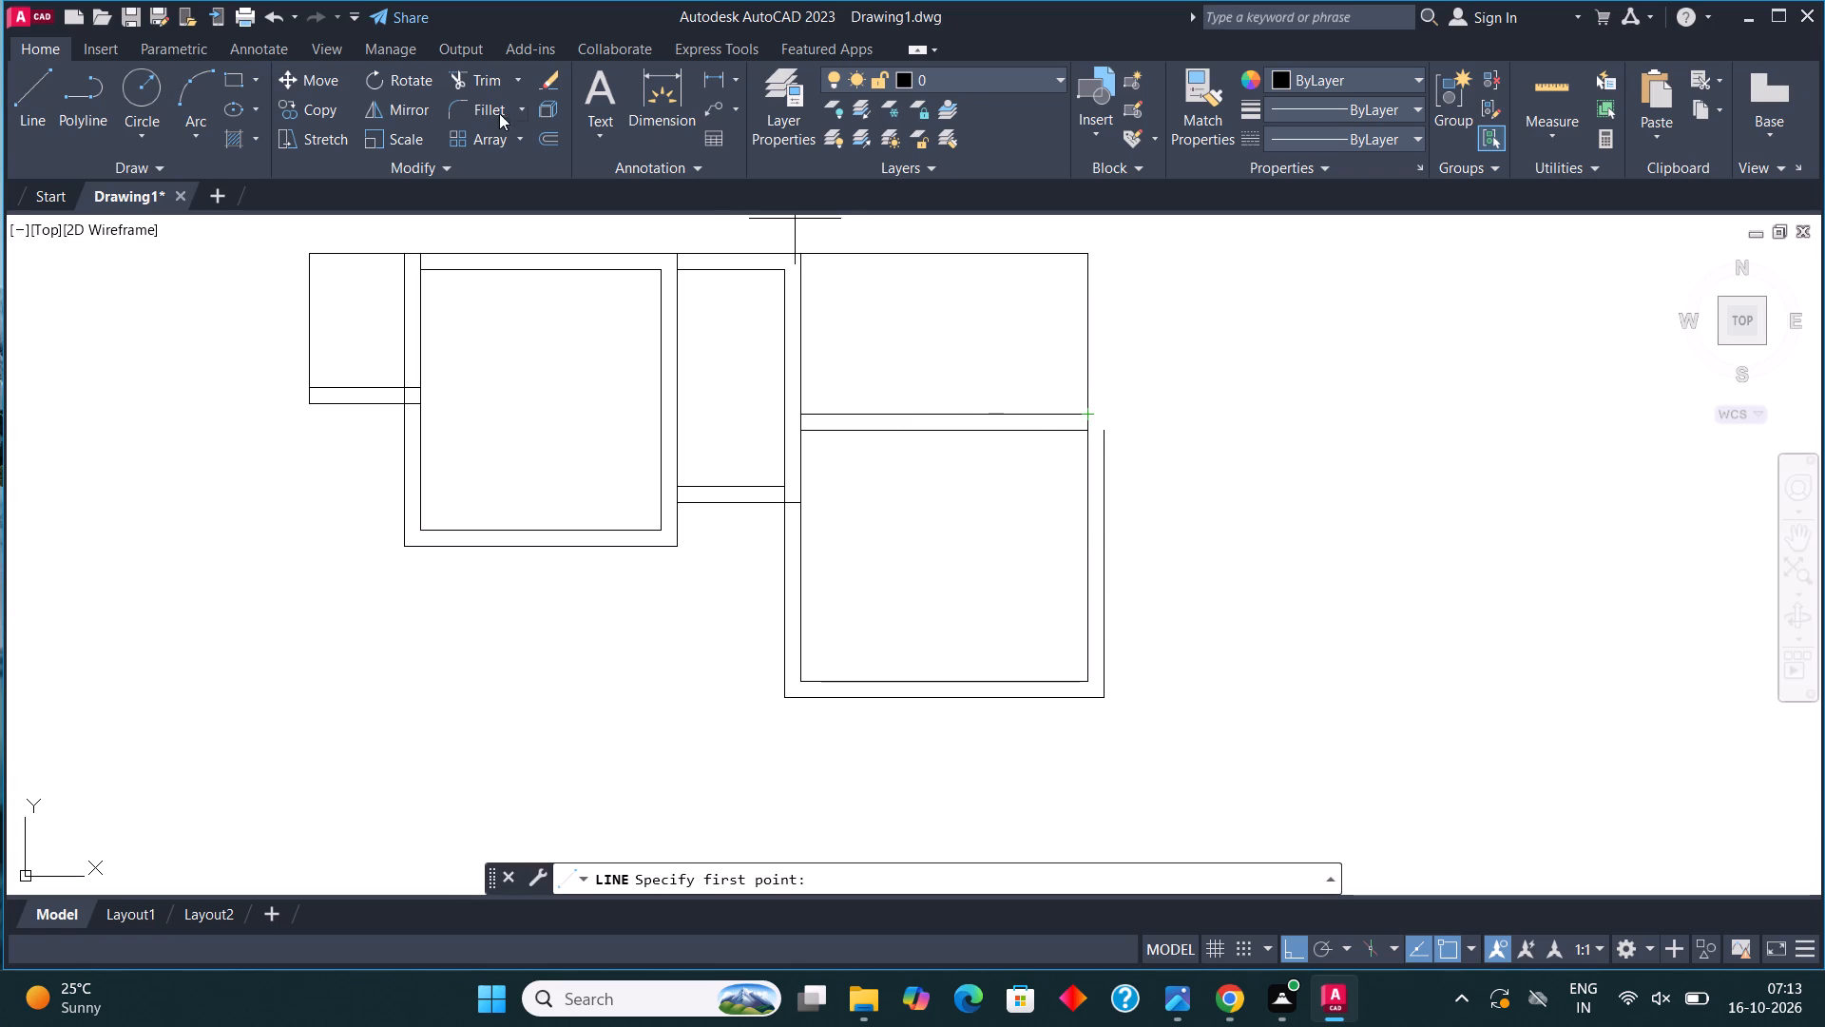
pyautogui.click(461, 109)
pyautogui.click(1028, 415)
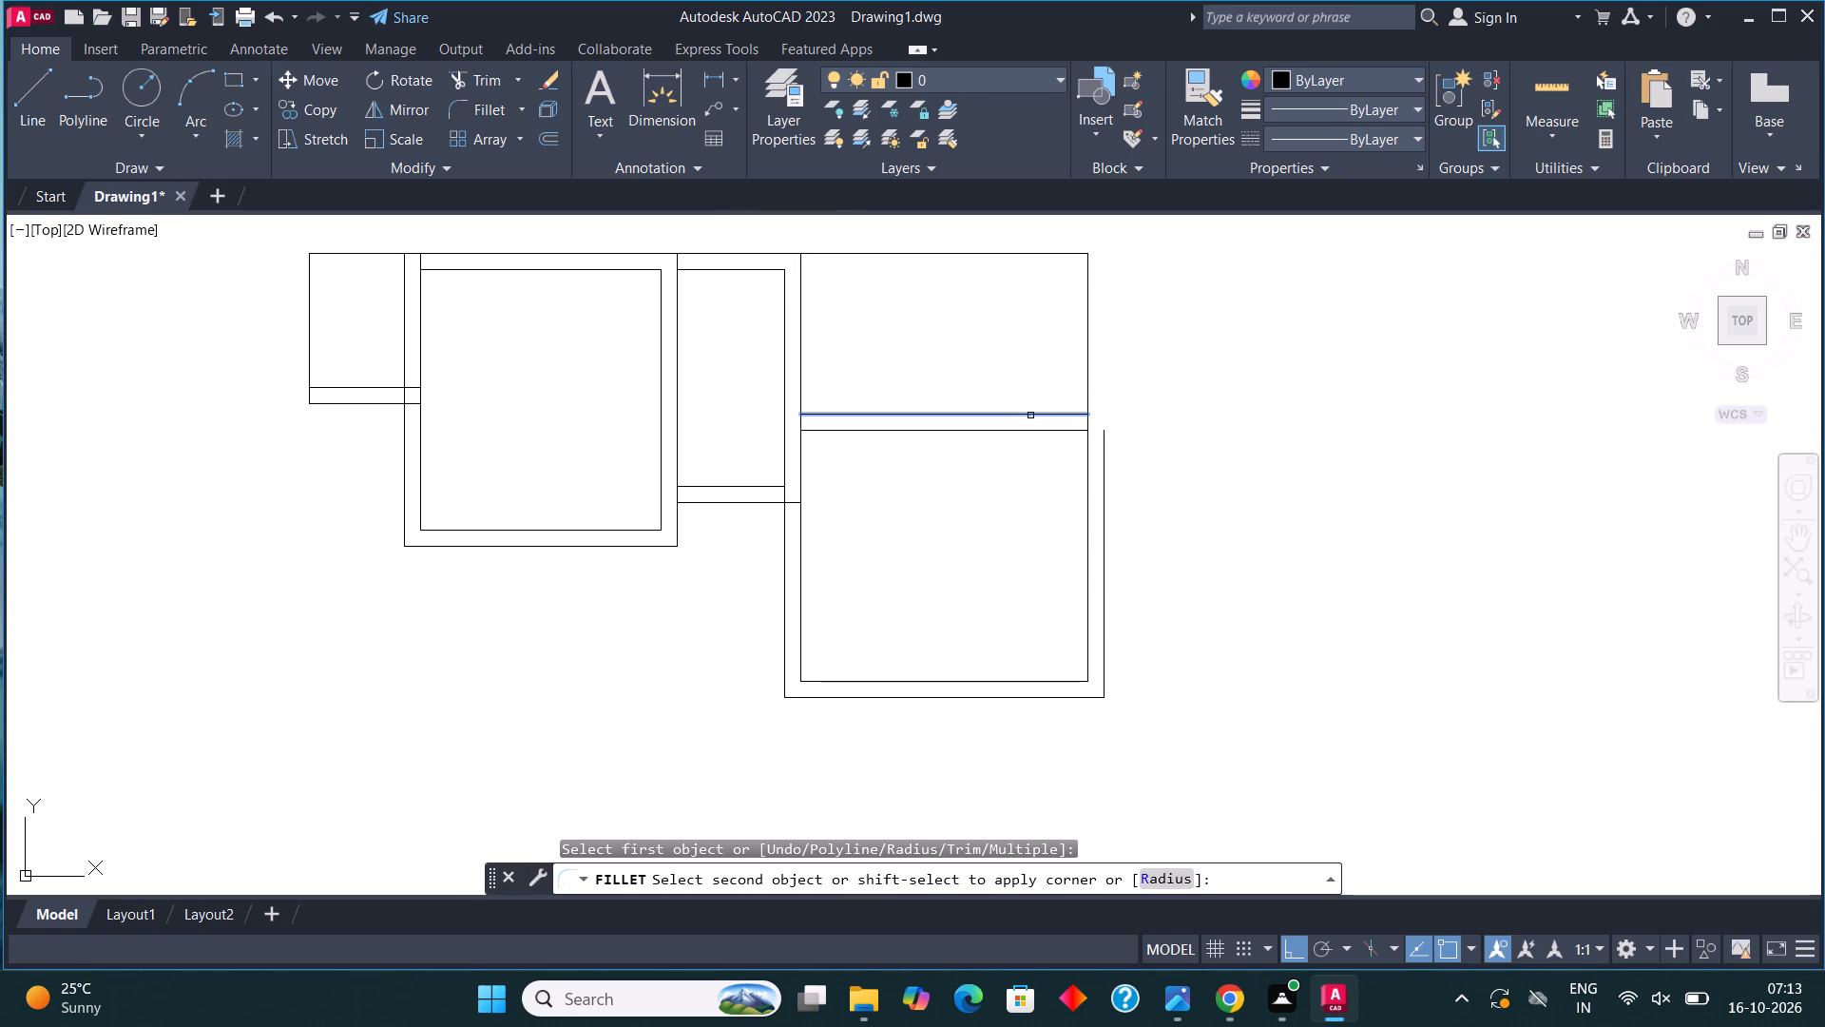
pyautogui.click(1102, 454)
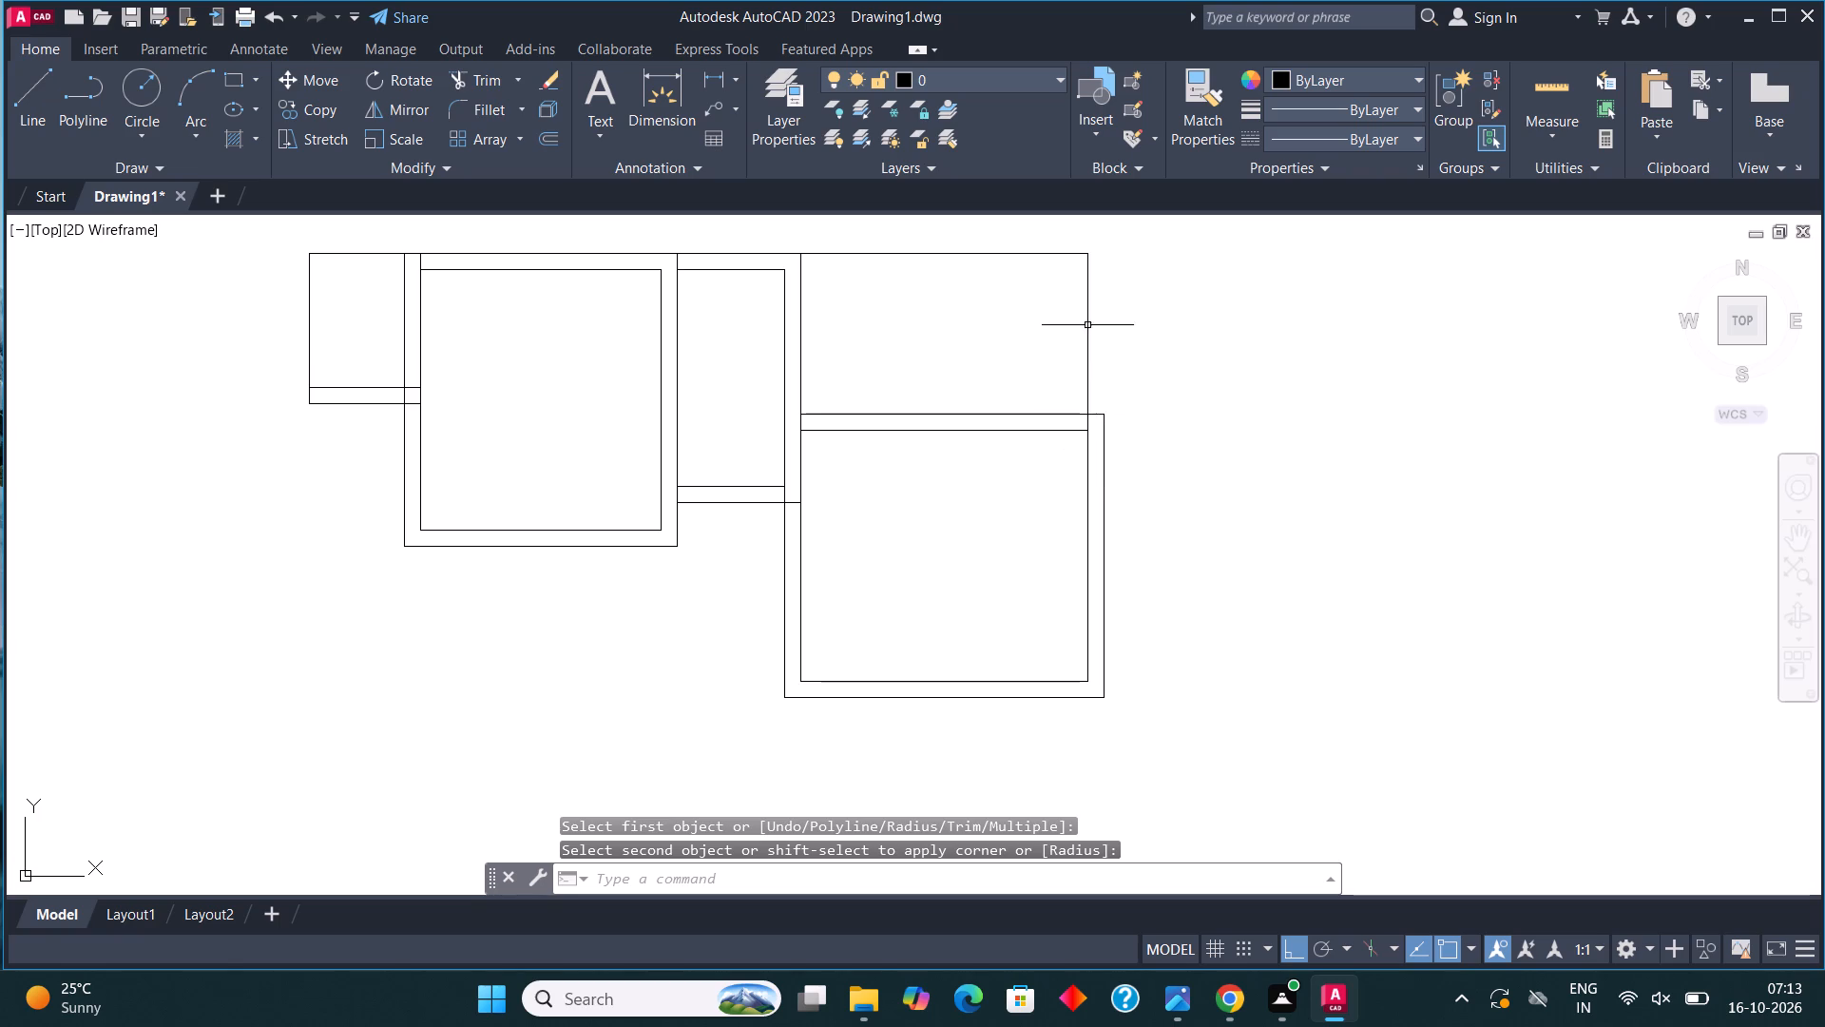
# Move the fourth room's right line from its lower end to the lower room's outer top-right corner.
pyautogui.moveTo(1085, 325); pyautogui.dragTo(1053, 458, button='middle')
pyautogui.click(1084, 486)
pyautogui.click(1029, 476)
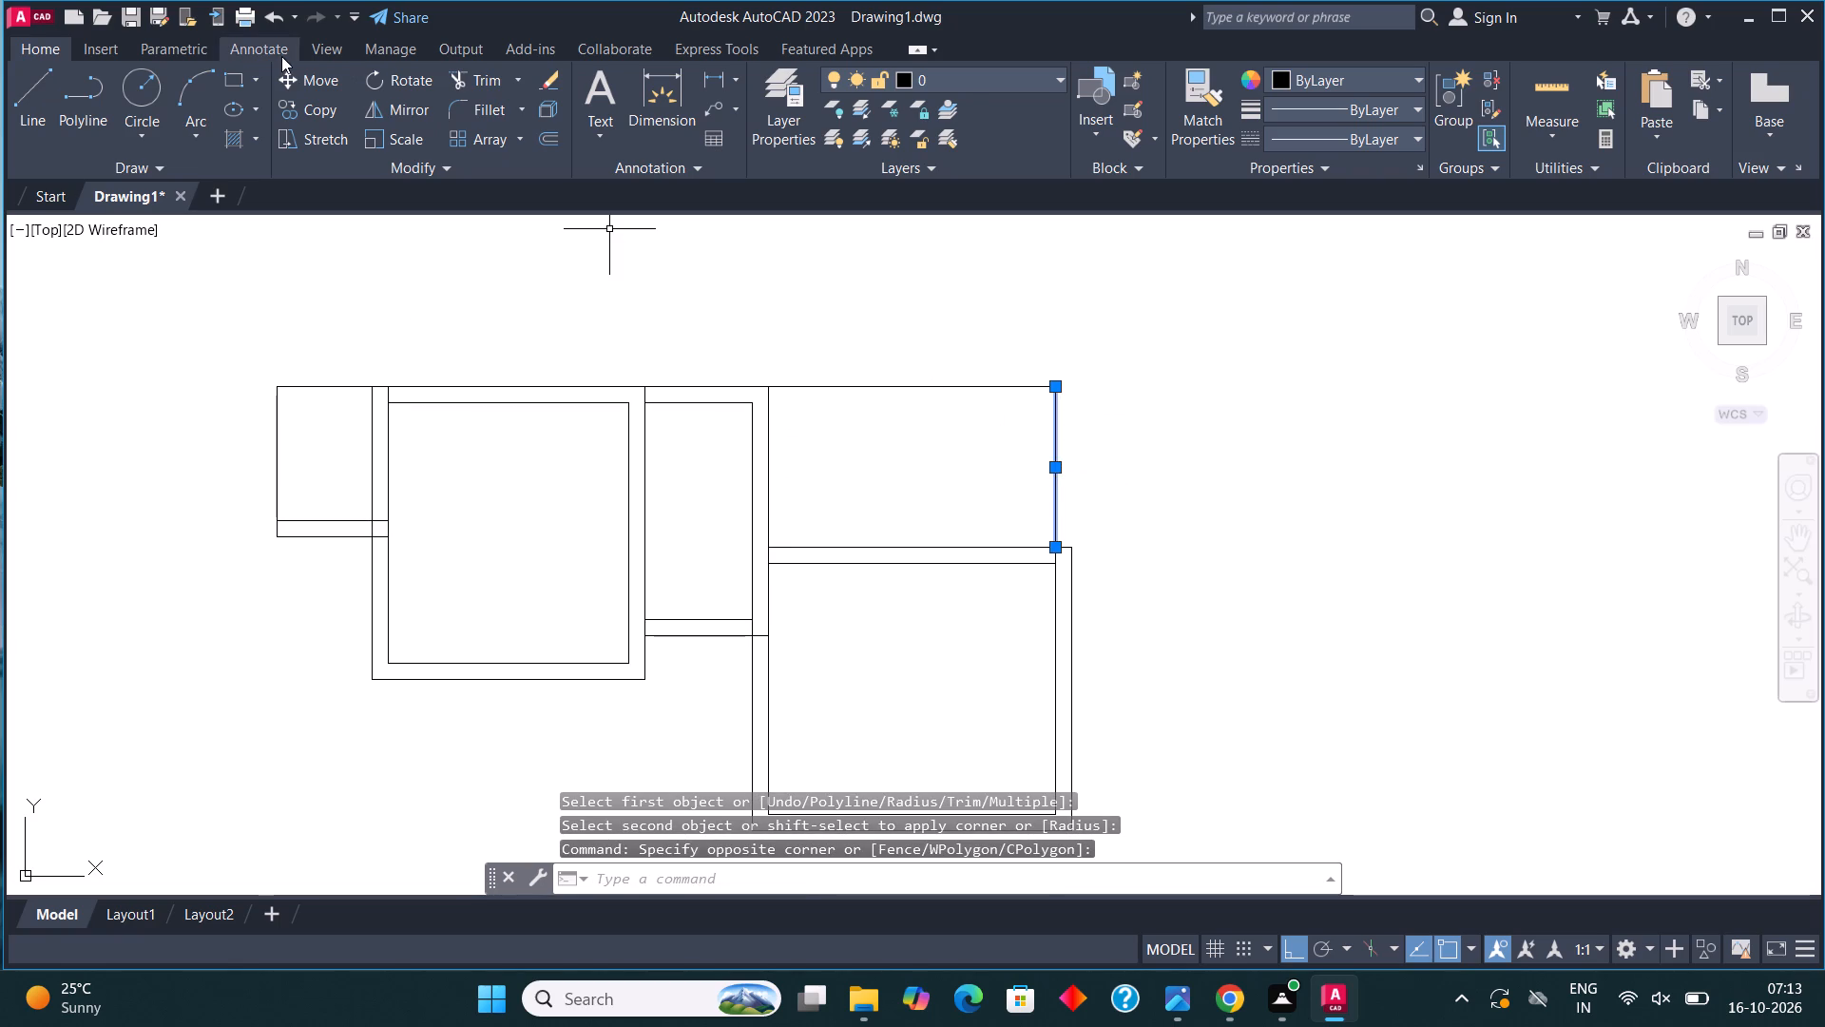
pyautogui.click(322, 82)
pyautogui.scroll(2, 1066, 561)
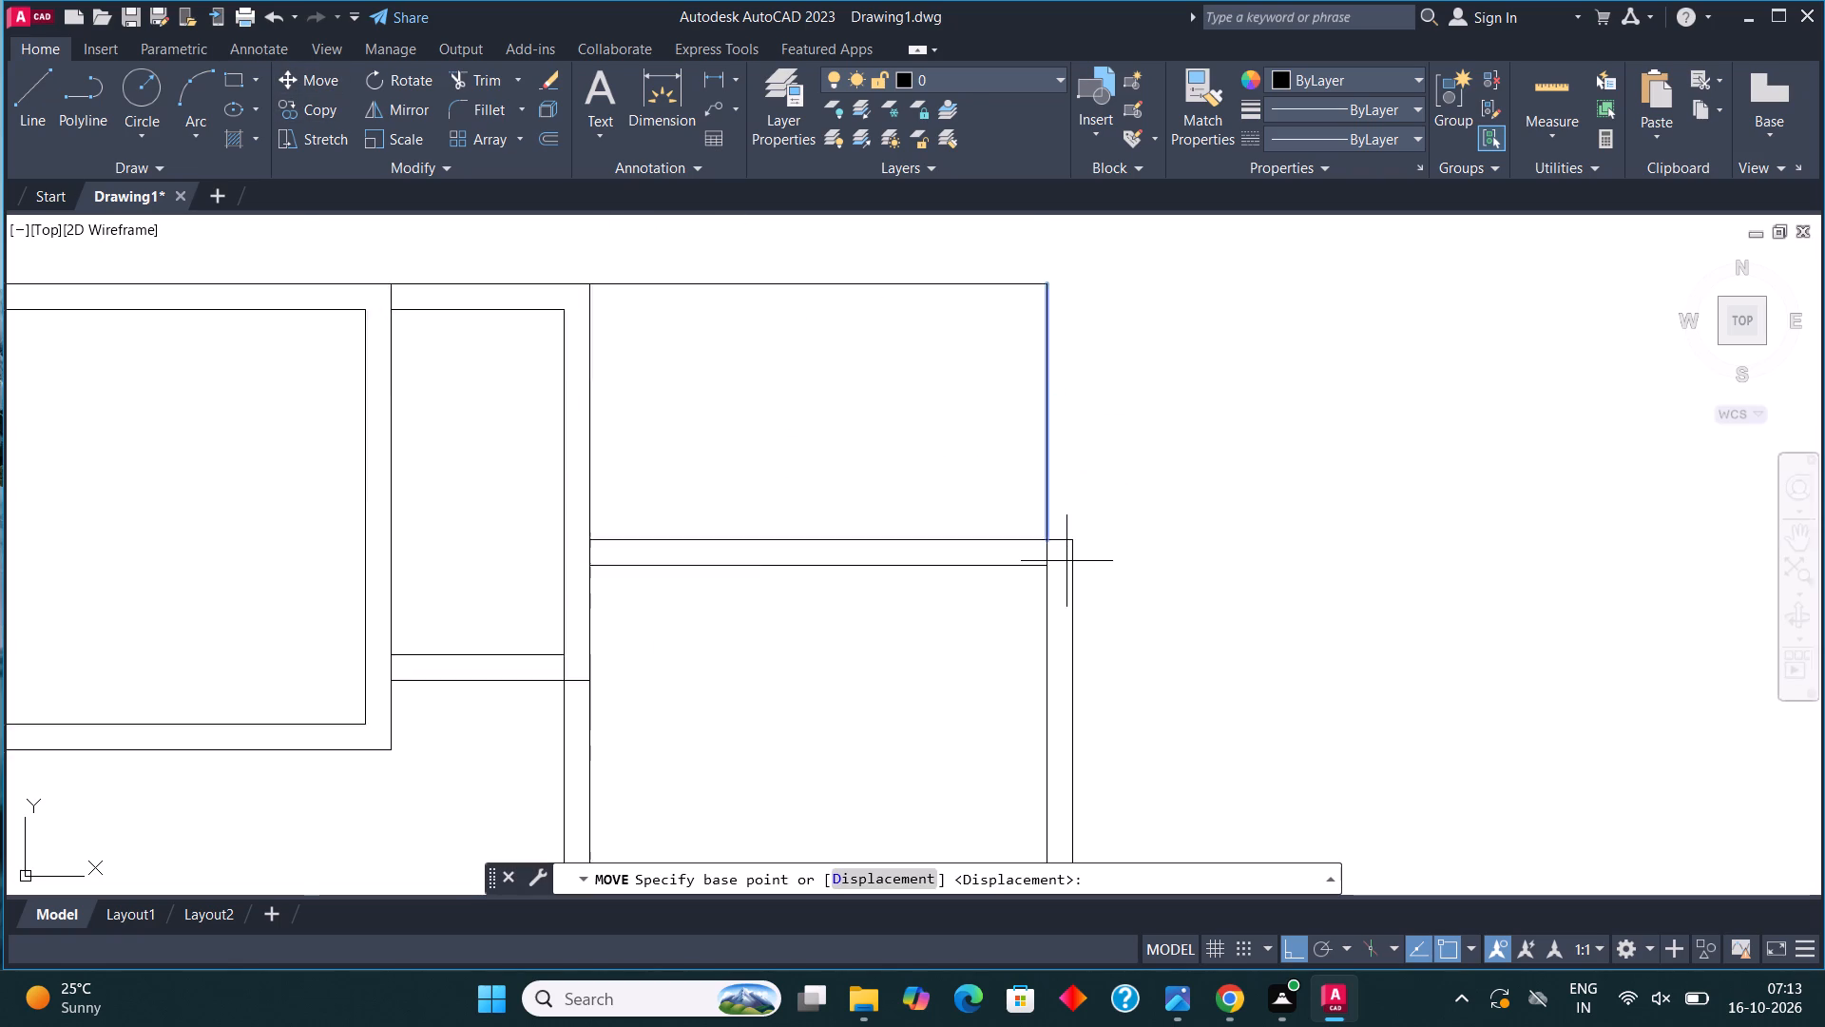
pyautogui.scroll(3, 1066, 561)
pyautogui.click(905, 432)
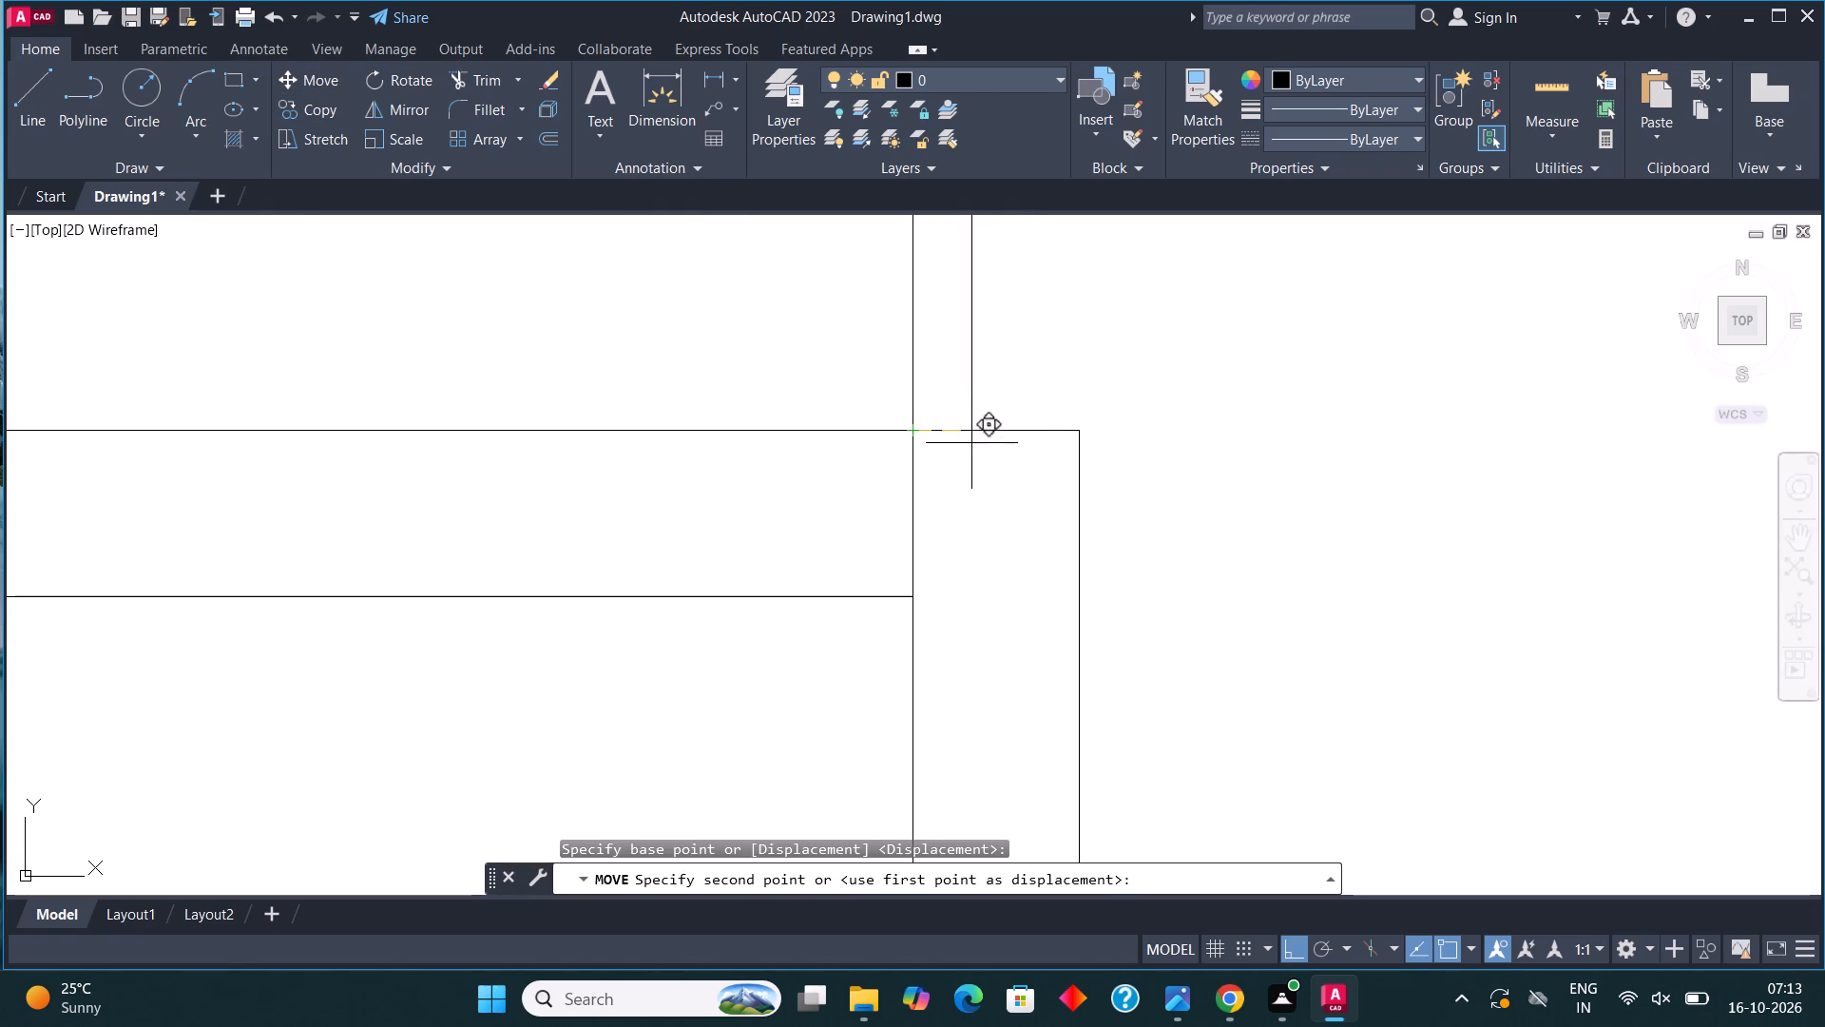
pyautogui.click(1068, 429)
pyautogui.scroll(-3, 1059, 684)
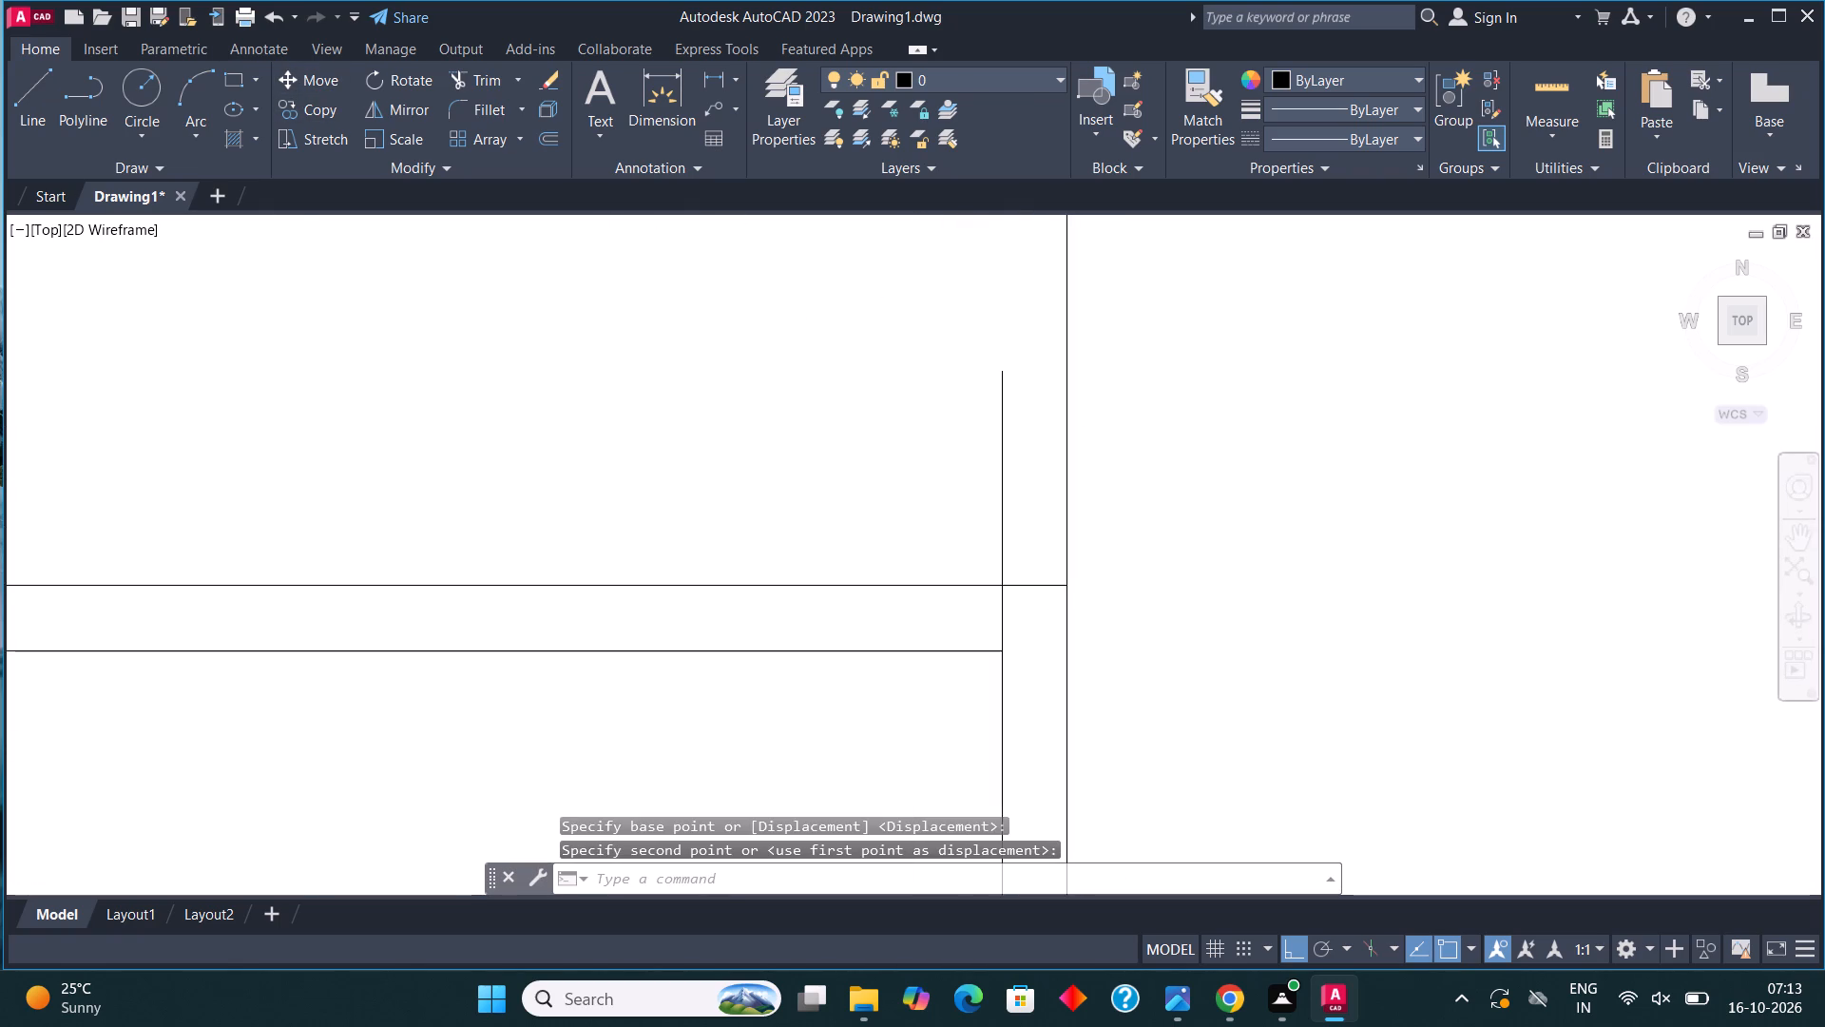
pyautogui.scroll(-1, 1060, 688)
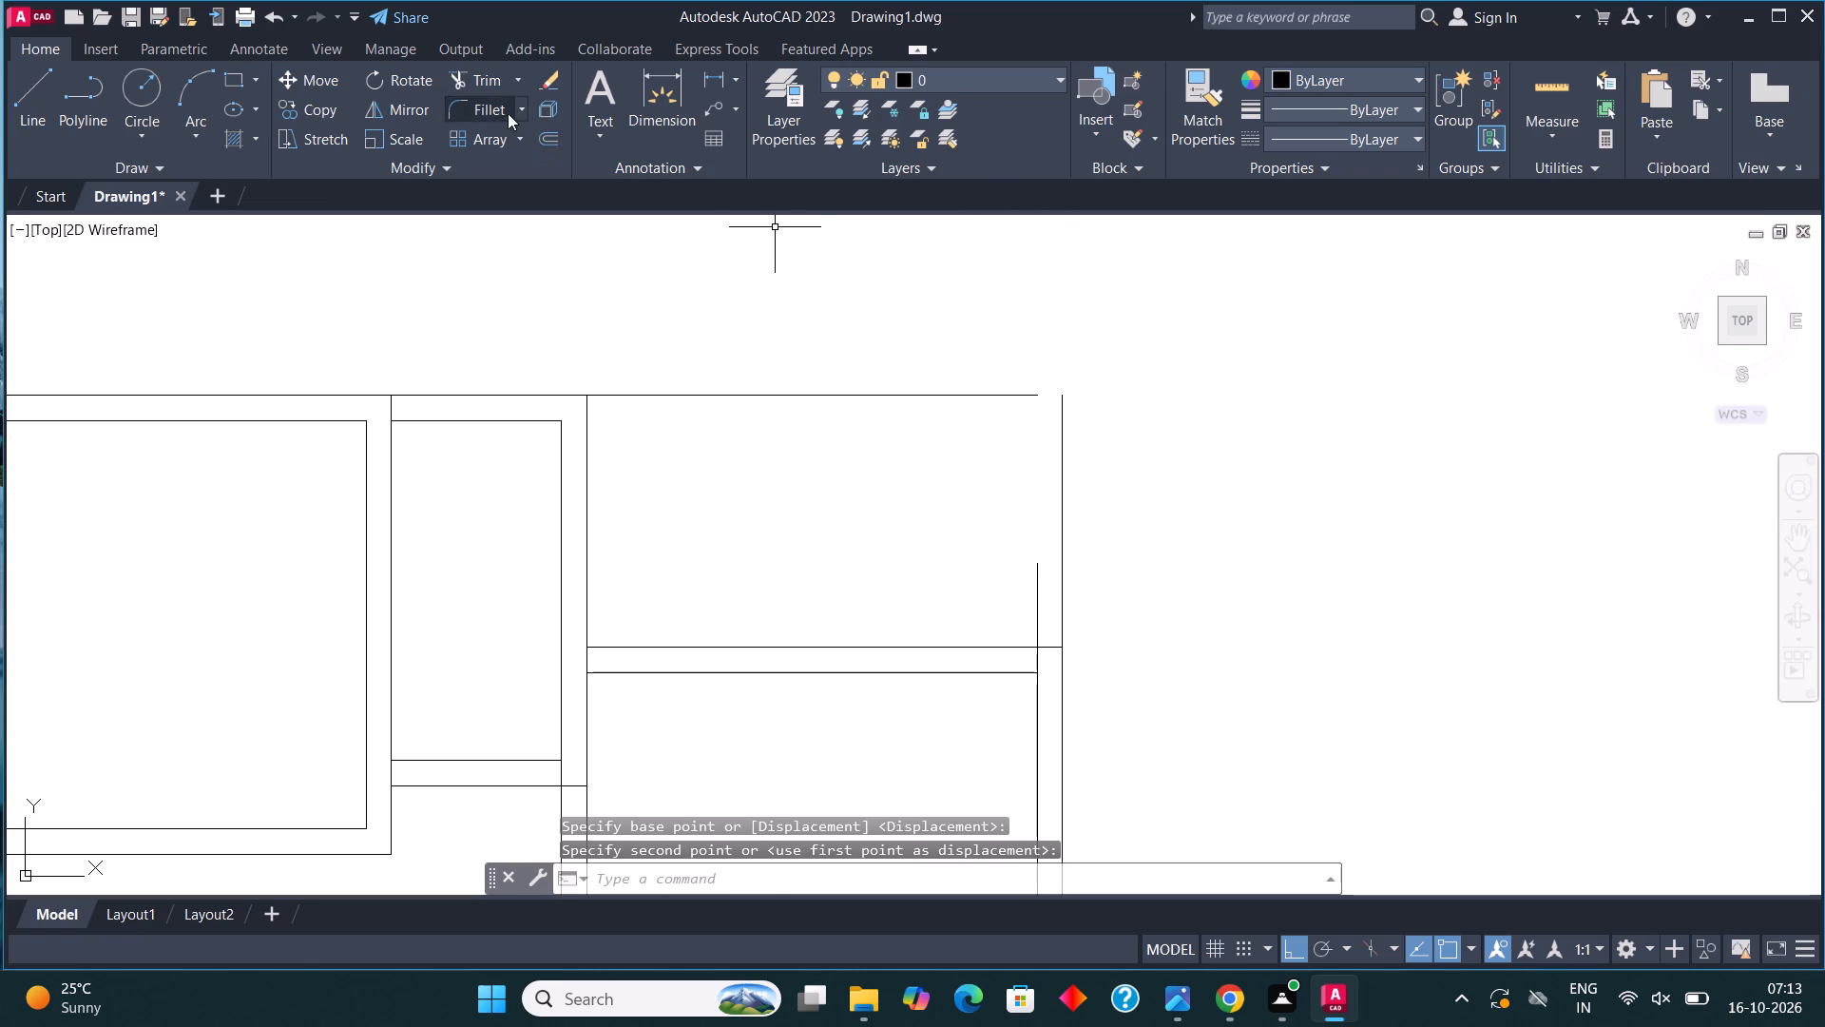
# Fillet the fourth room's top line with its moved right line to close the top-right corner.
pyautogui.click(473, 111)
pyautogui.click(979, 391)
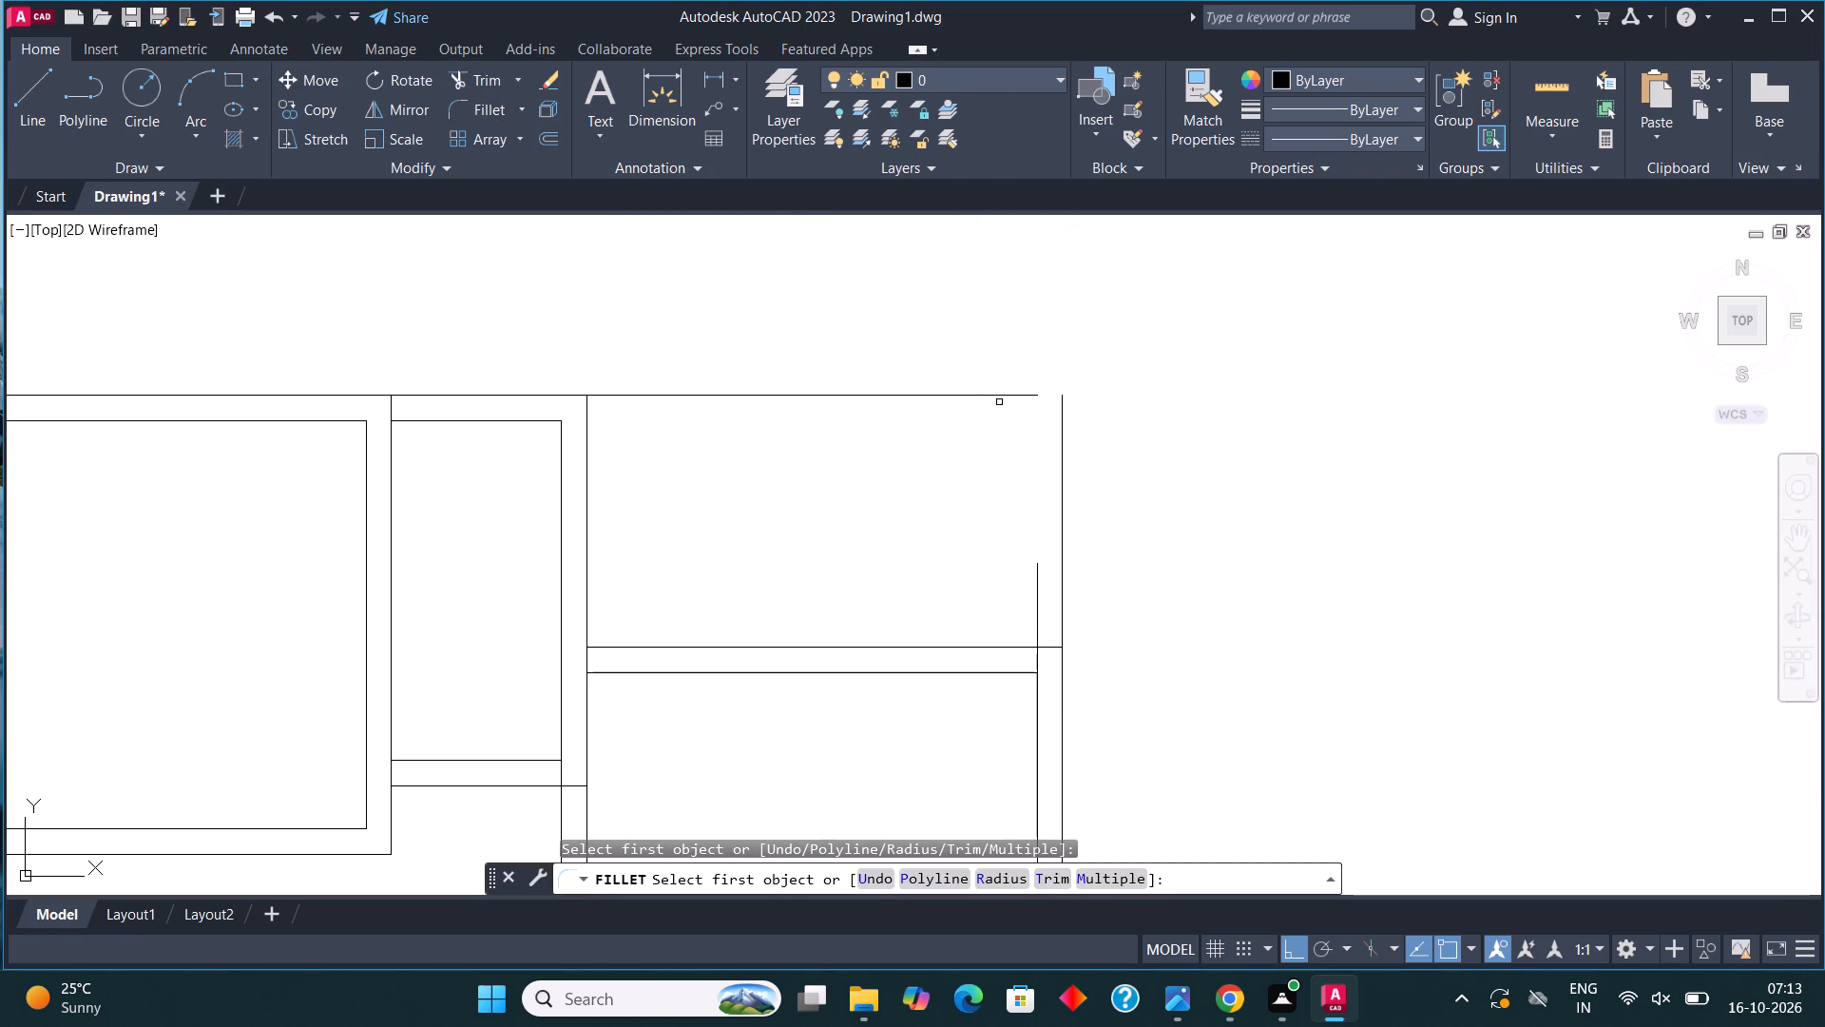
pyautogui.click(1005, 396)
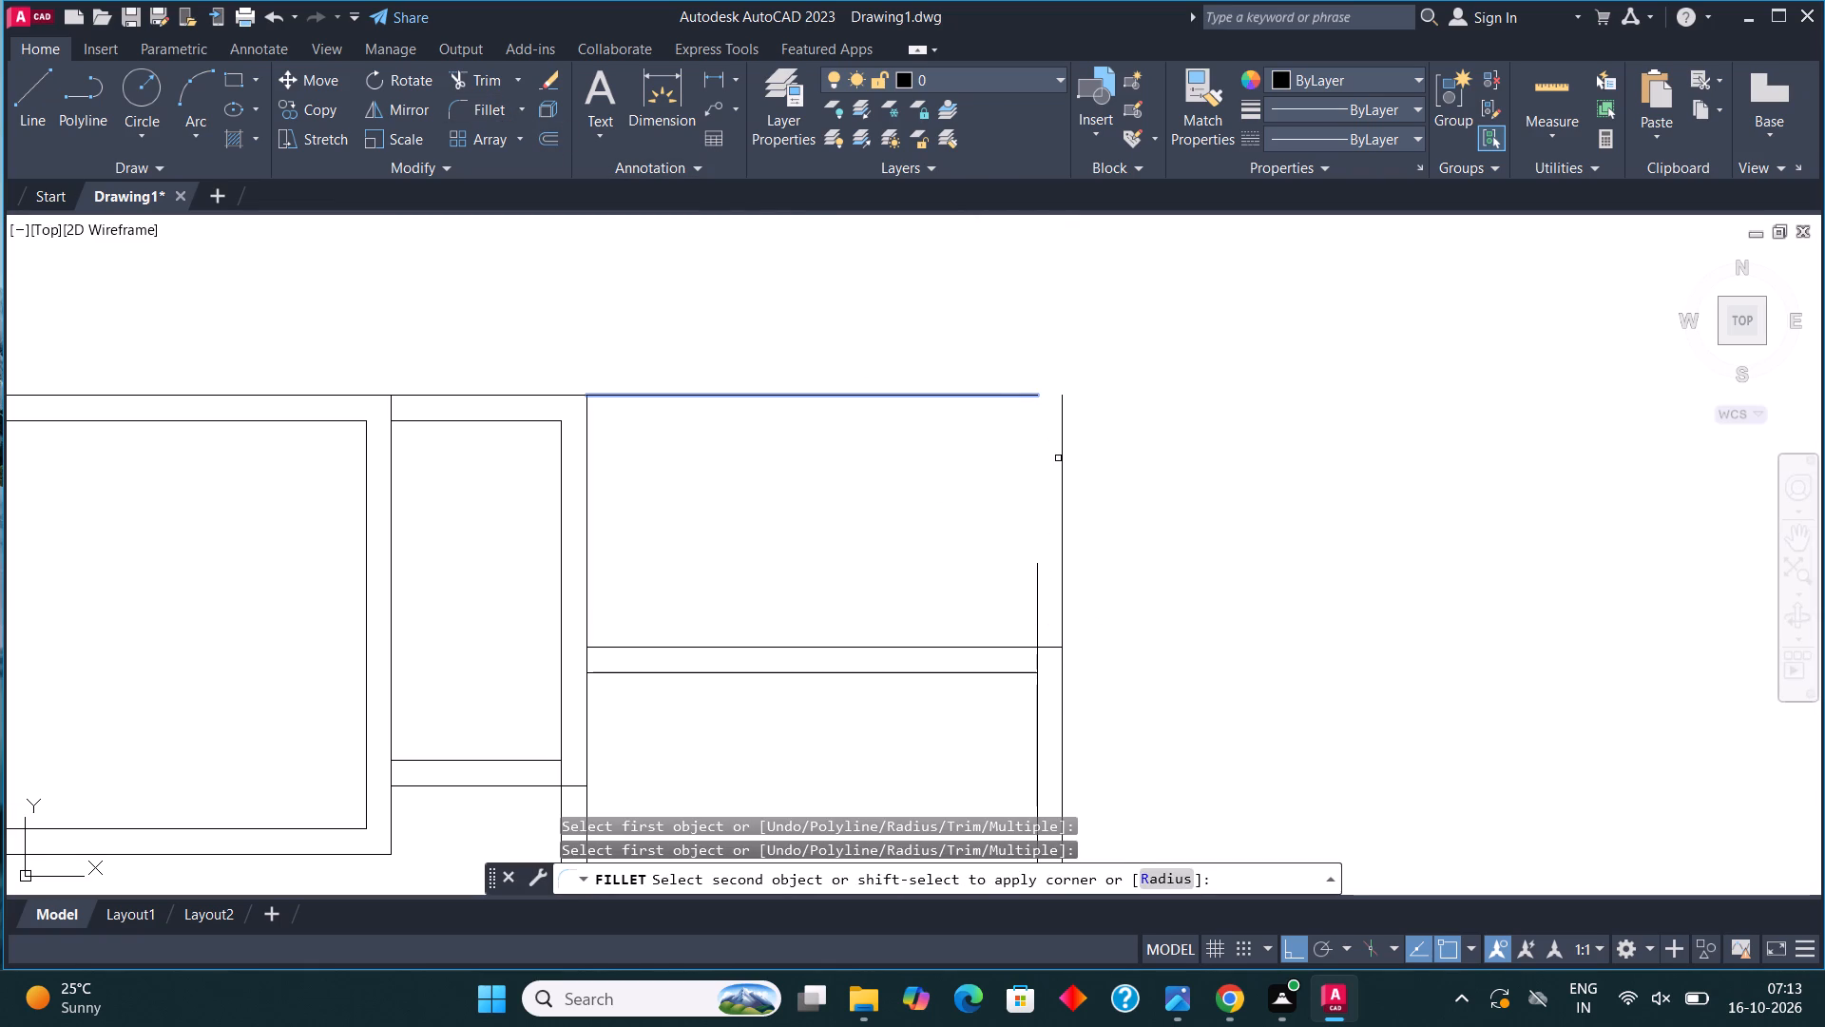
pyautogui.click(1065, 487)
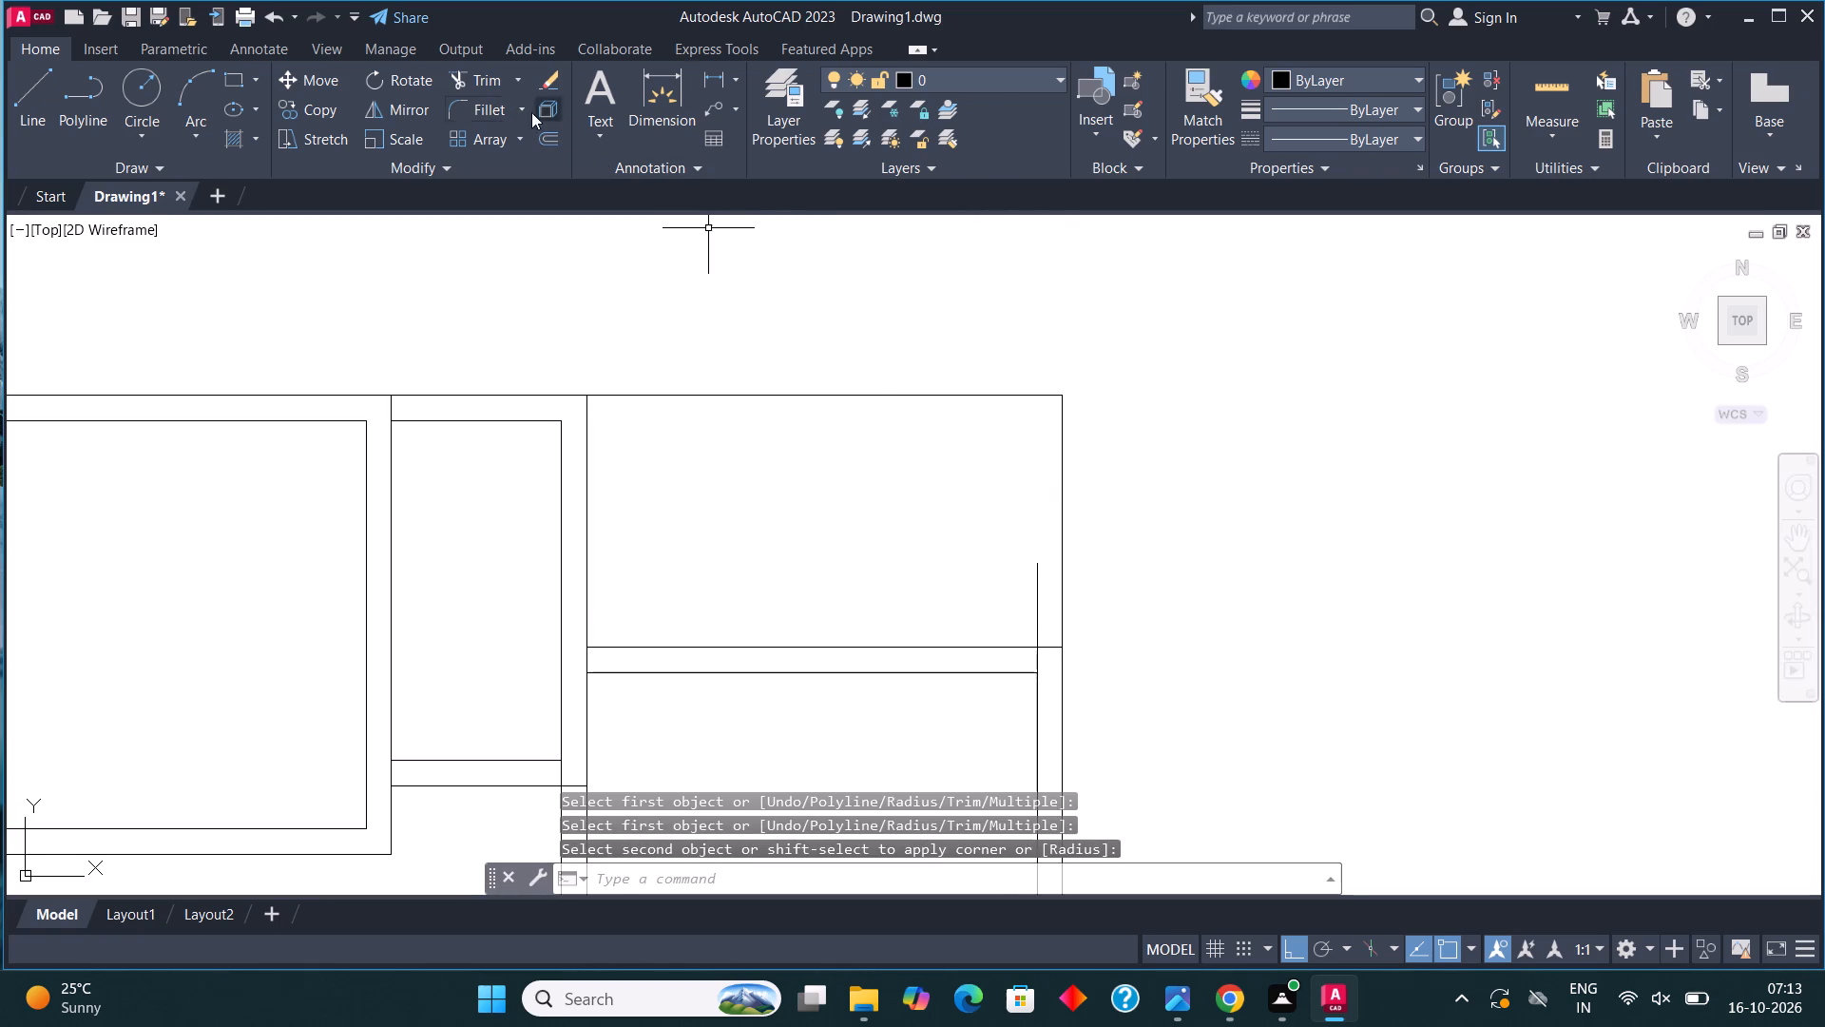
# Trim the lower room's inner right line where it projects above and crosses the wall below the fourth room.
pyautogui.click(480, 78)
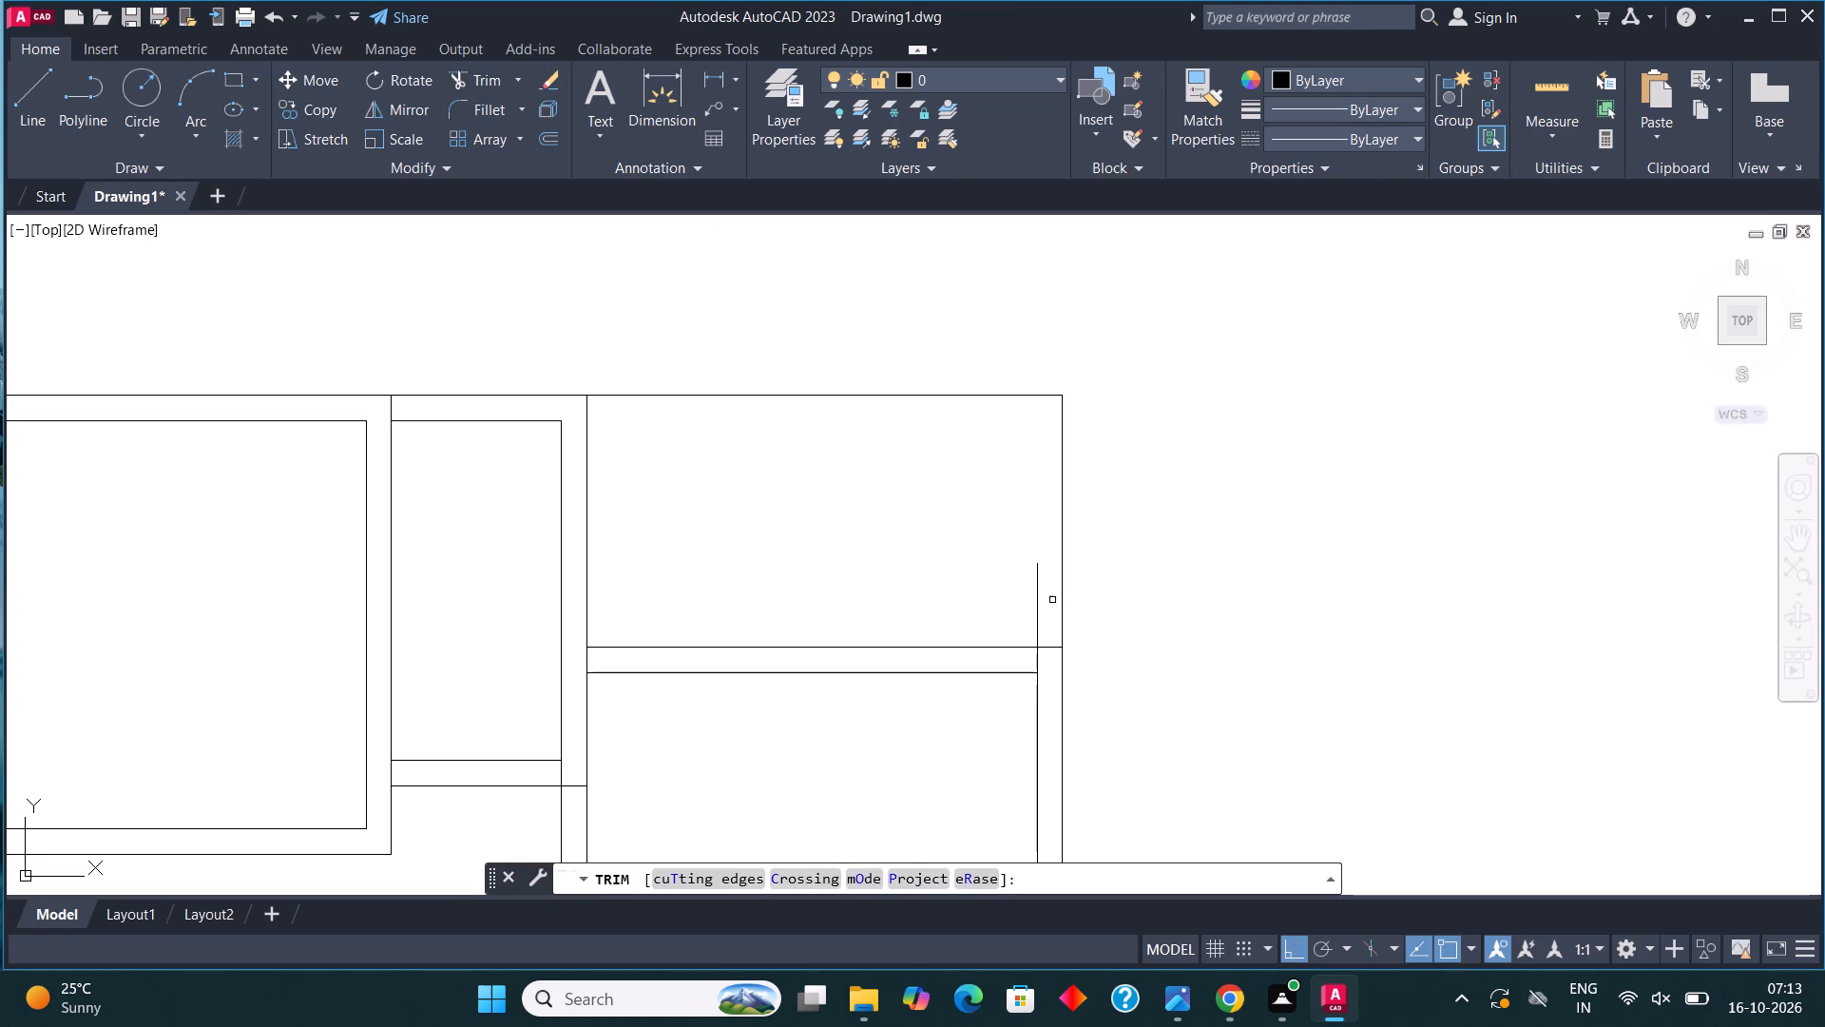
pyautogui.moveTo(1049, 600); pyautogui.dragTo(1036, 591)
pyautogui.click(983, 572)
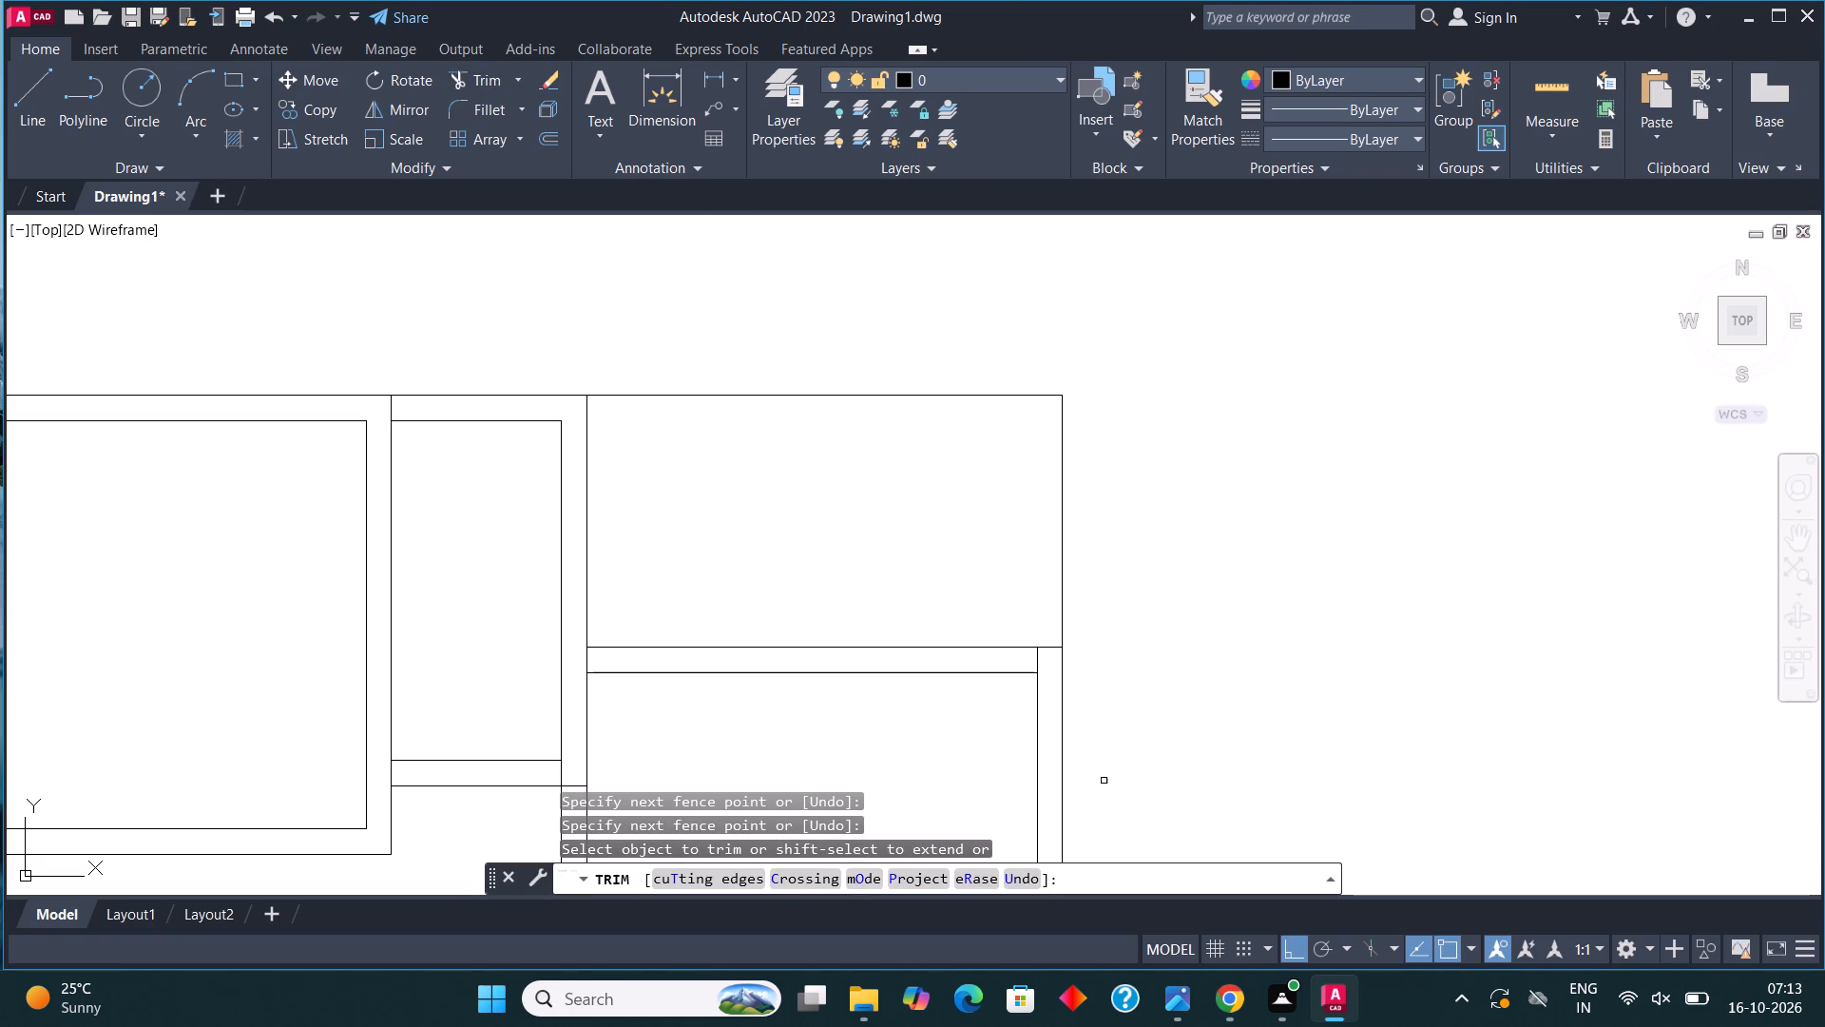
pyautogui.click(1034, 662)
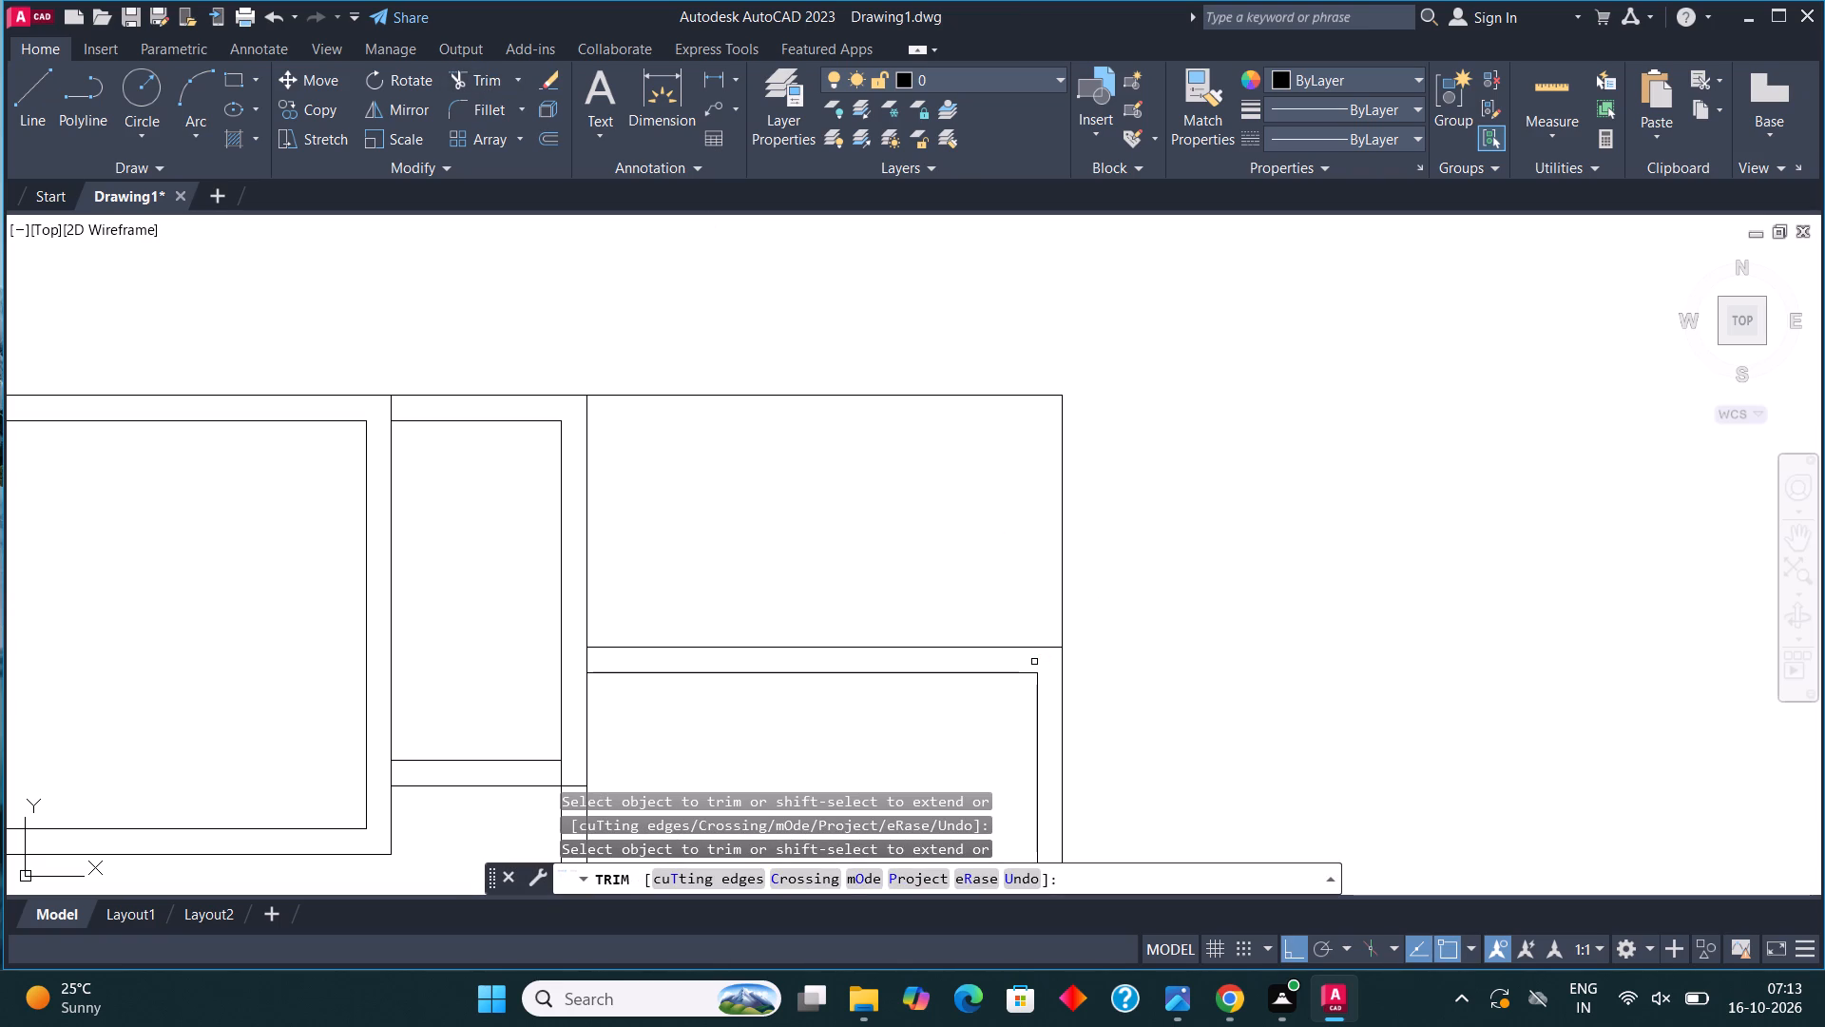
pyautogui.press('Escape')
# Draw a 10'11" vertical line down from the lower room's outer bottom-right corner.
pyautogui.scroll(-3, 1015, 570)
pyautogui.moveTo(1068, 649); pyautogui.dragTo(1041, 416, button='middle')
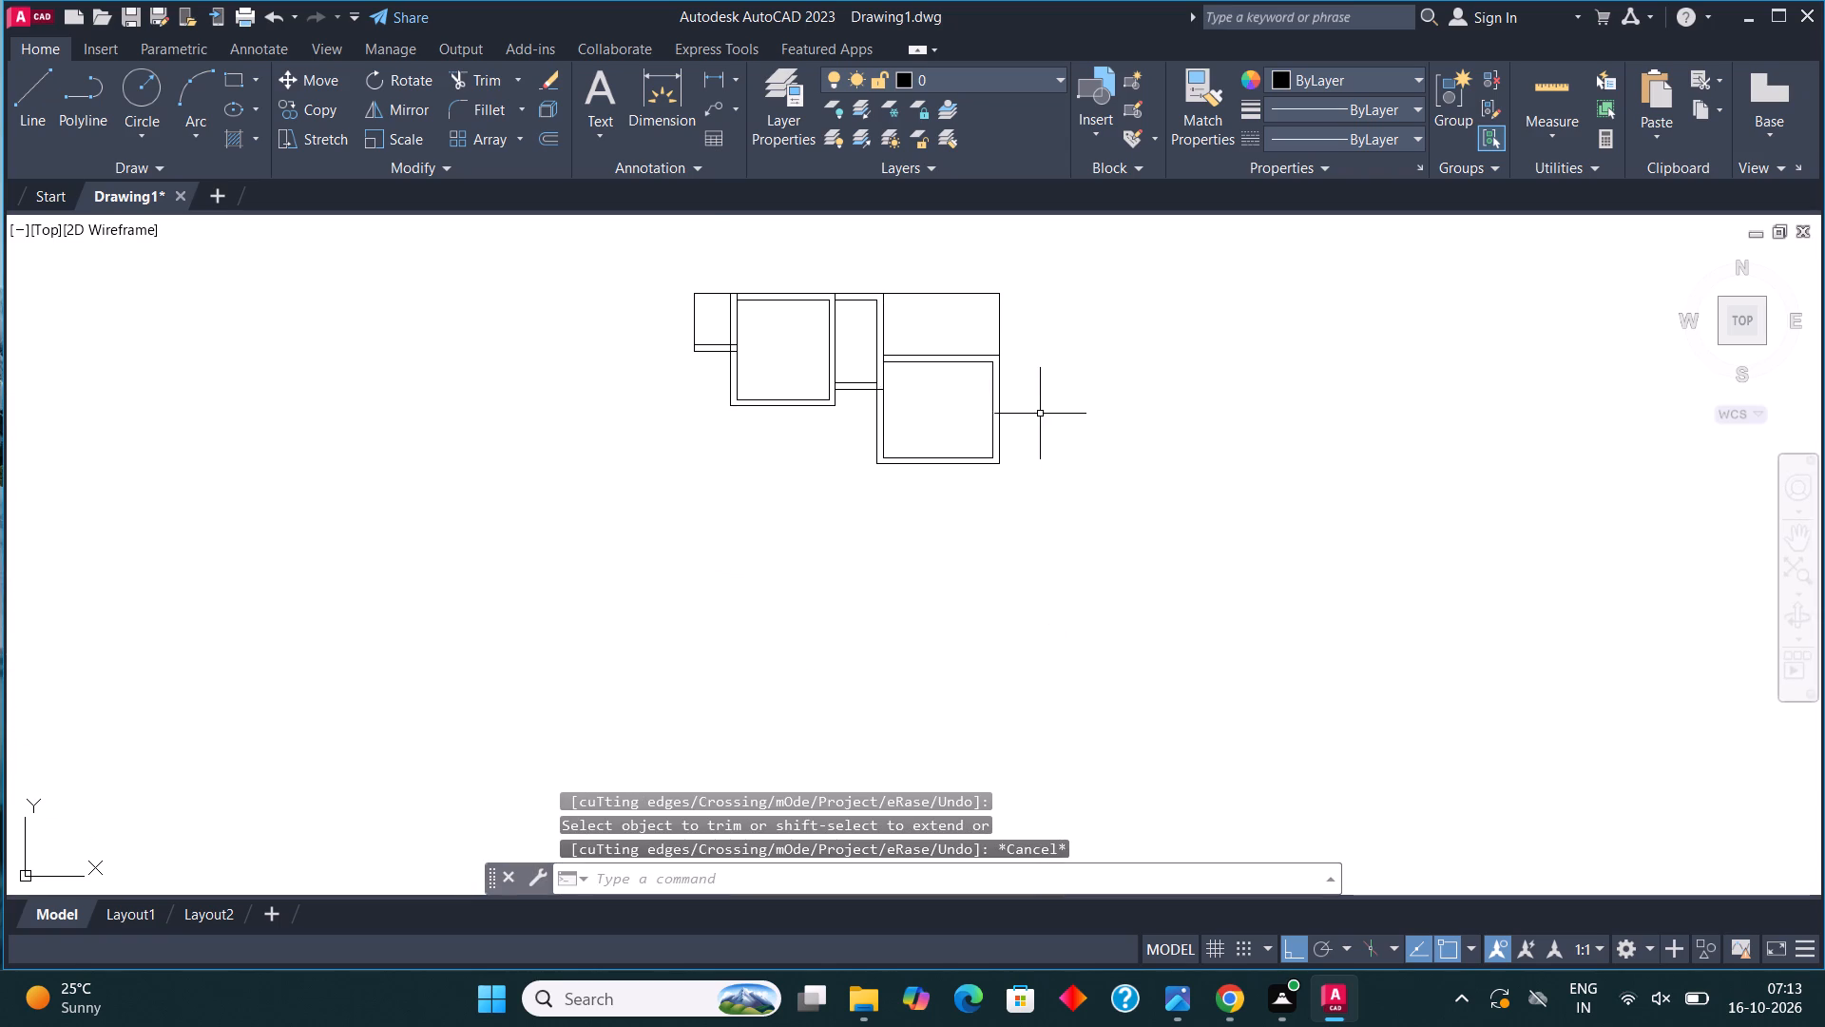
pyautogui.click(45, 82)
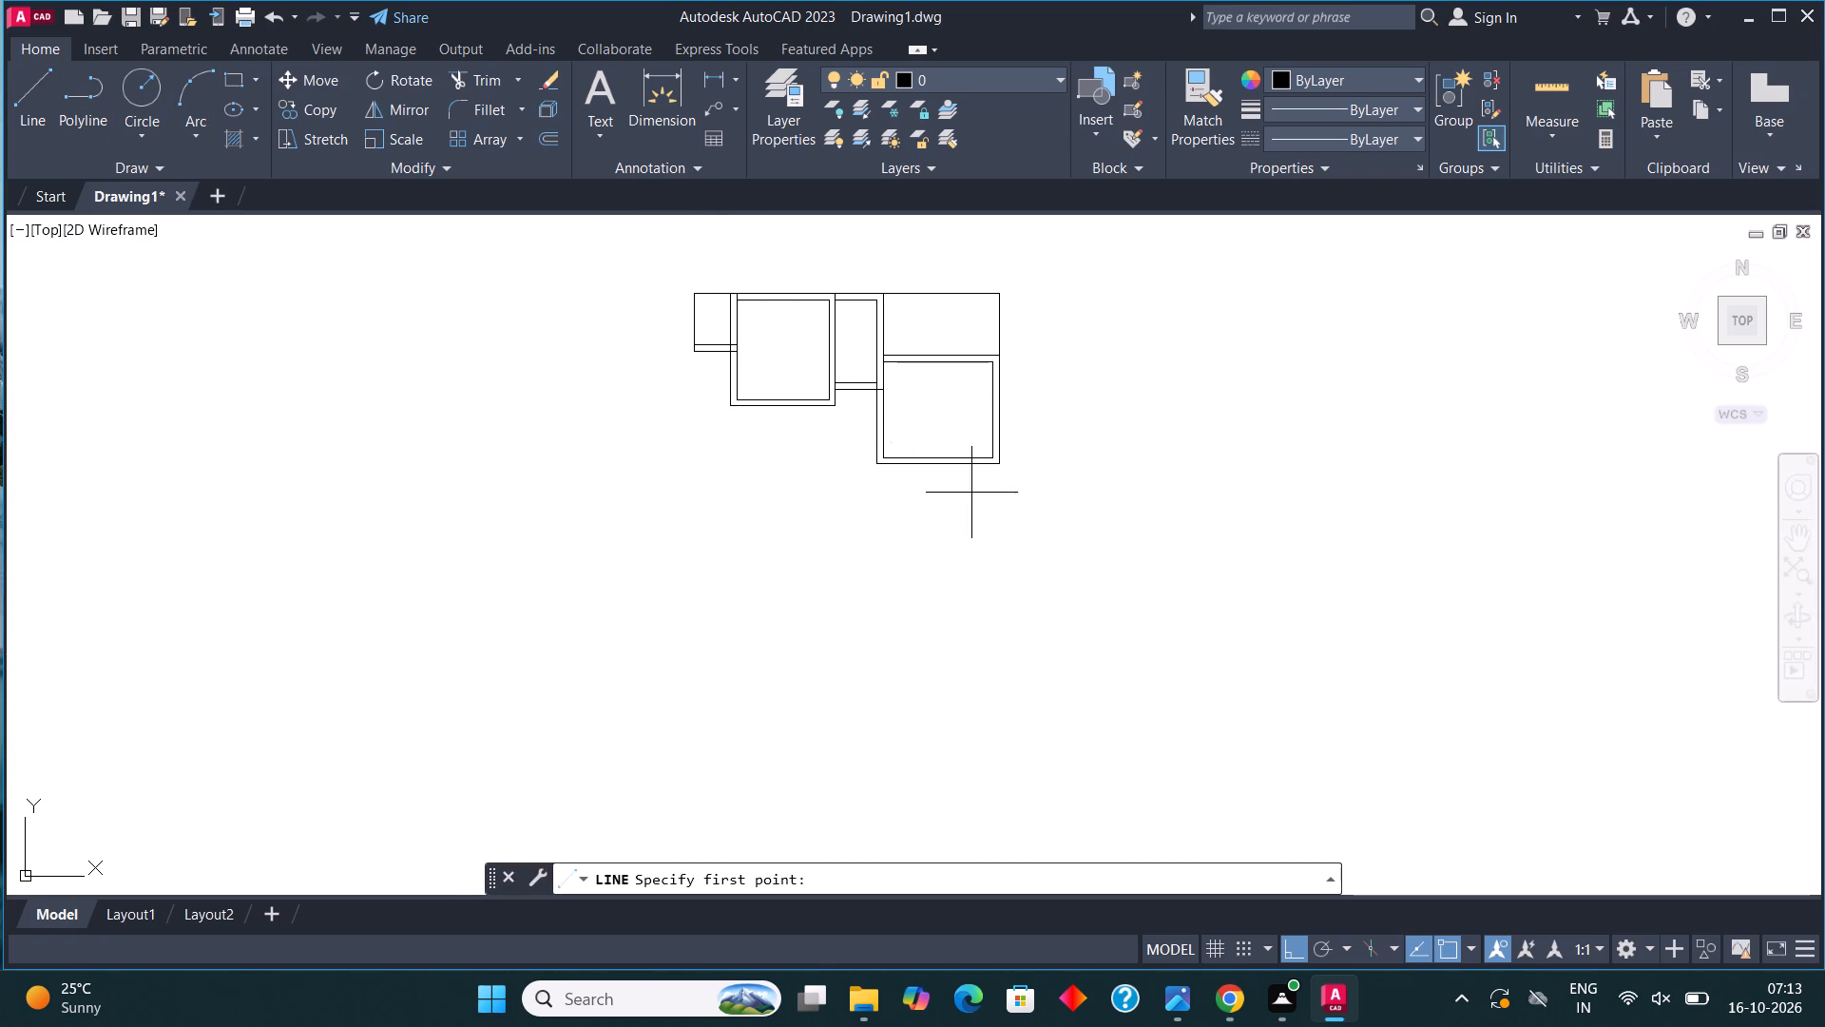
pyautogui.scroll(2, 1028, 501)
pyautogui.click(949, 411)
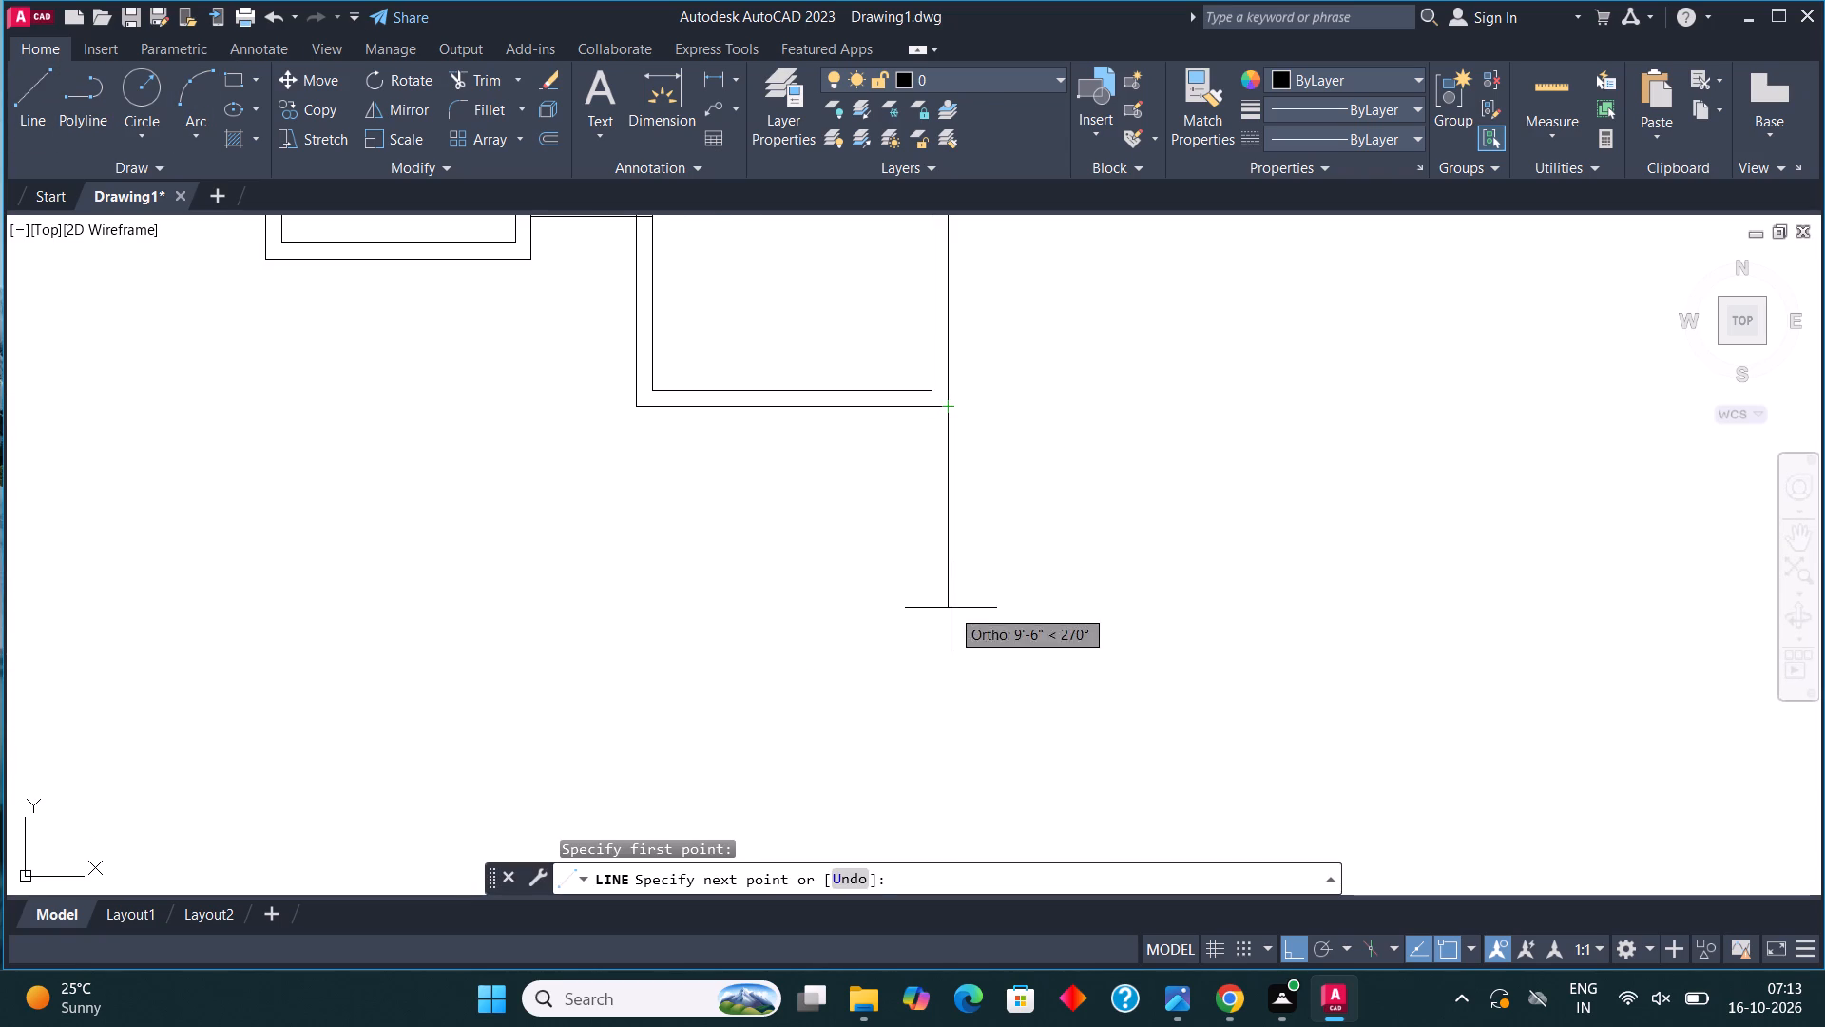
pyautogui.write("10'11")
pyautogui.hotkey('shift', '"')
pyautogui.press('Return')
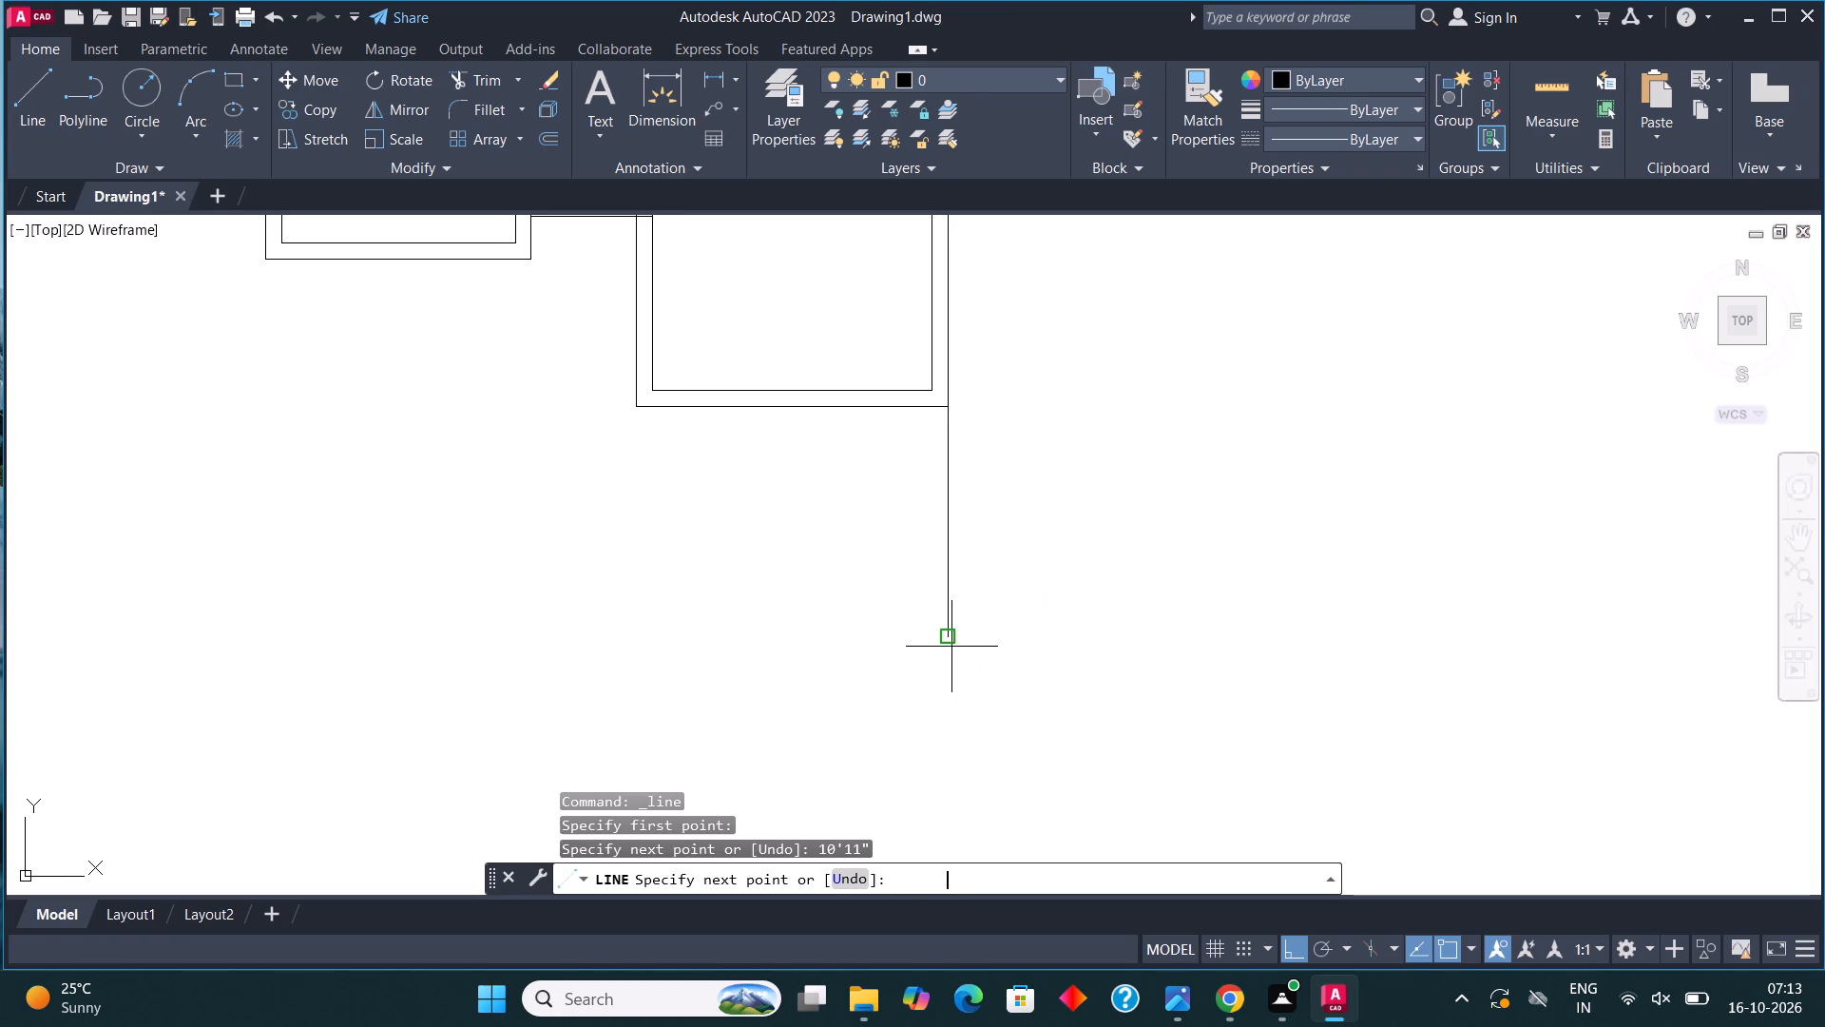
pyautogui.press('Escape')
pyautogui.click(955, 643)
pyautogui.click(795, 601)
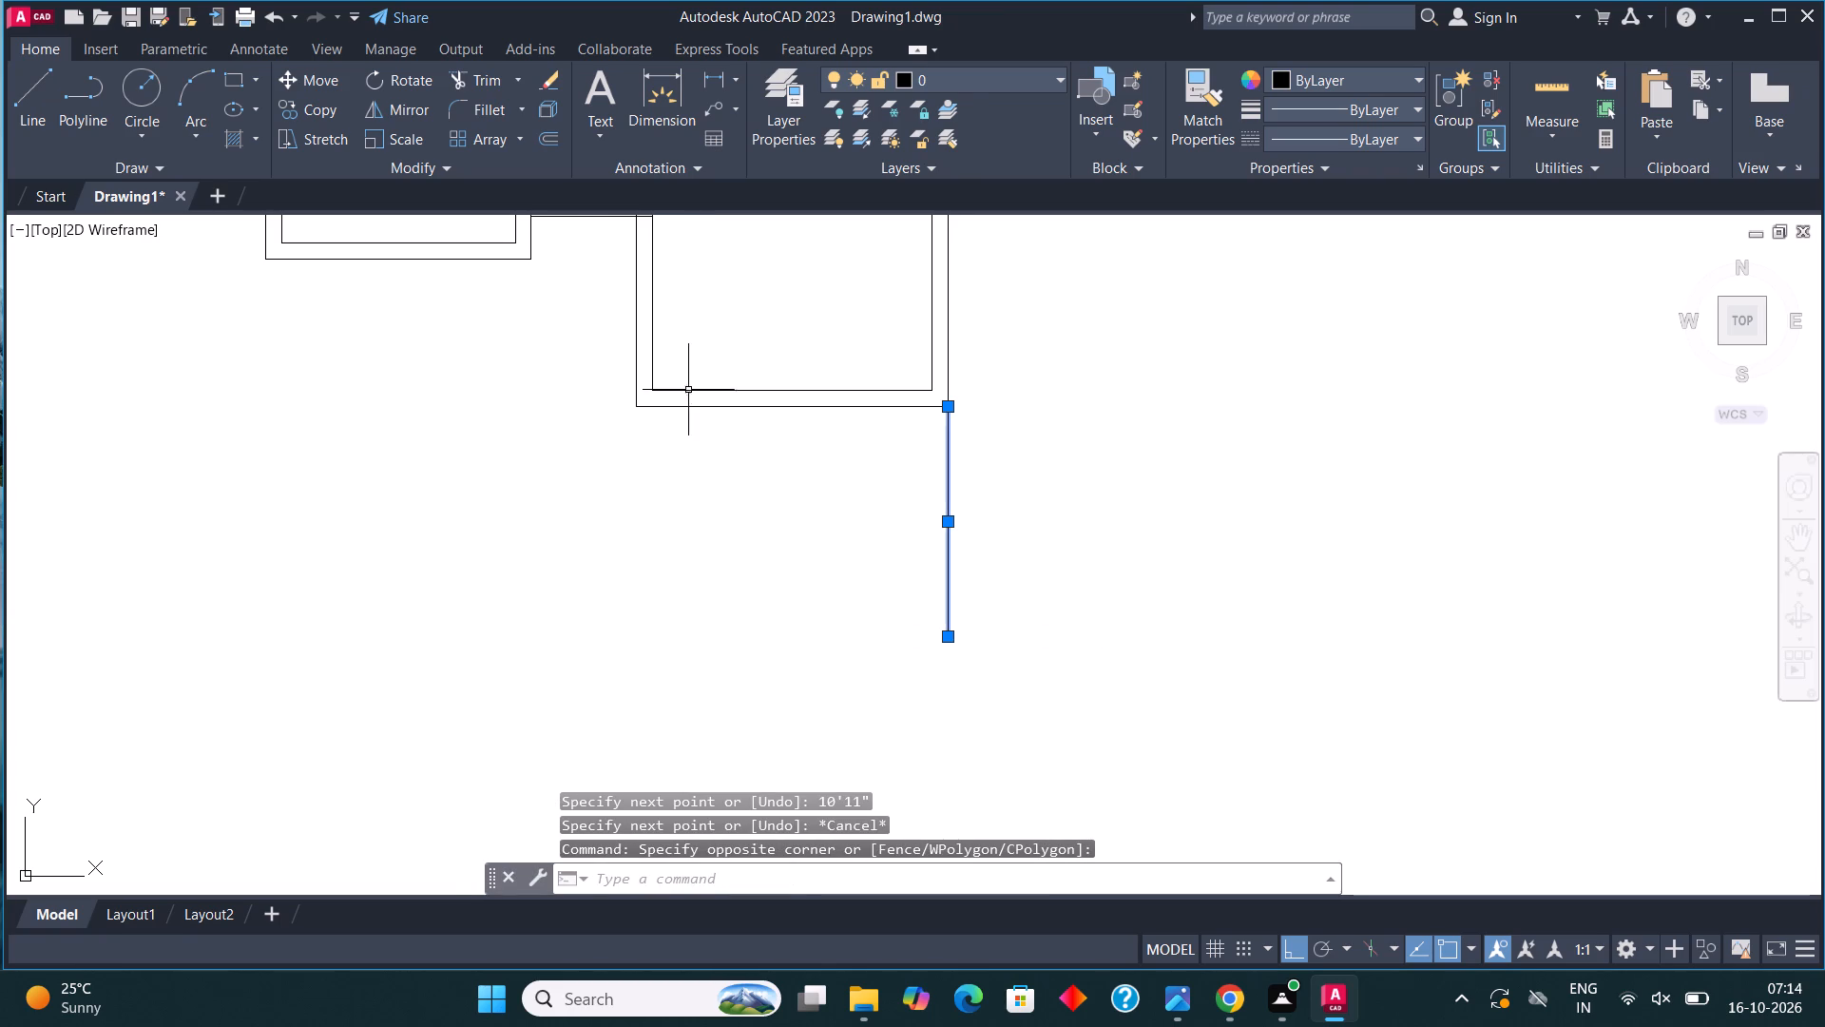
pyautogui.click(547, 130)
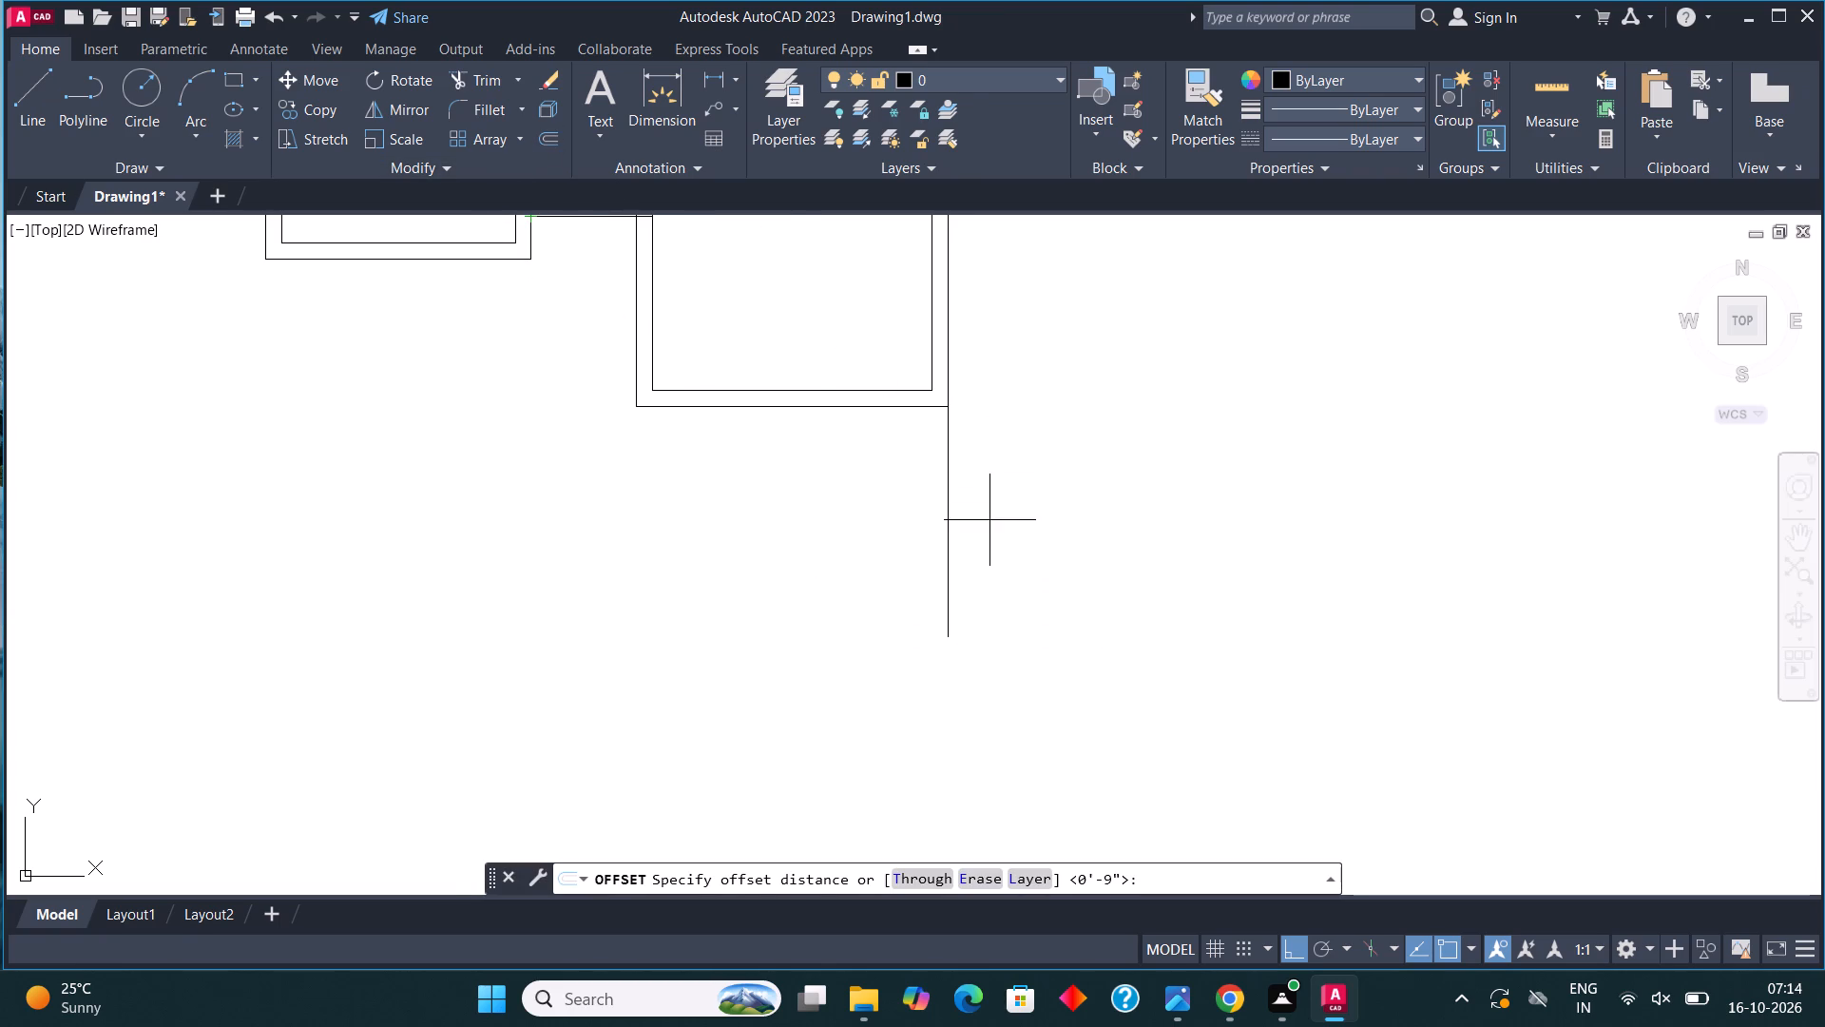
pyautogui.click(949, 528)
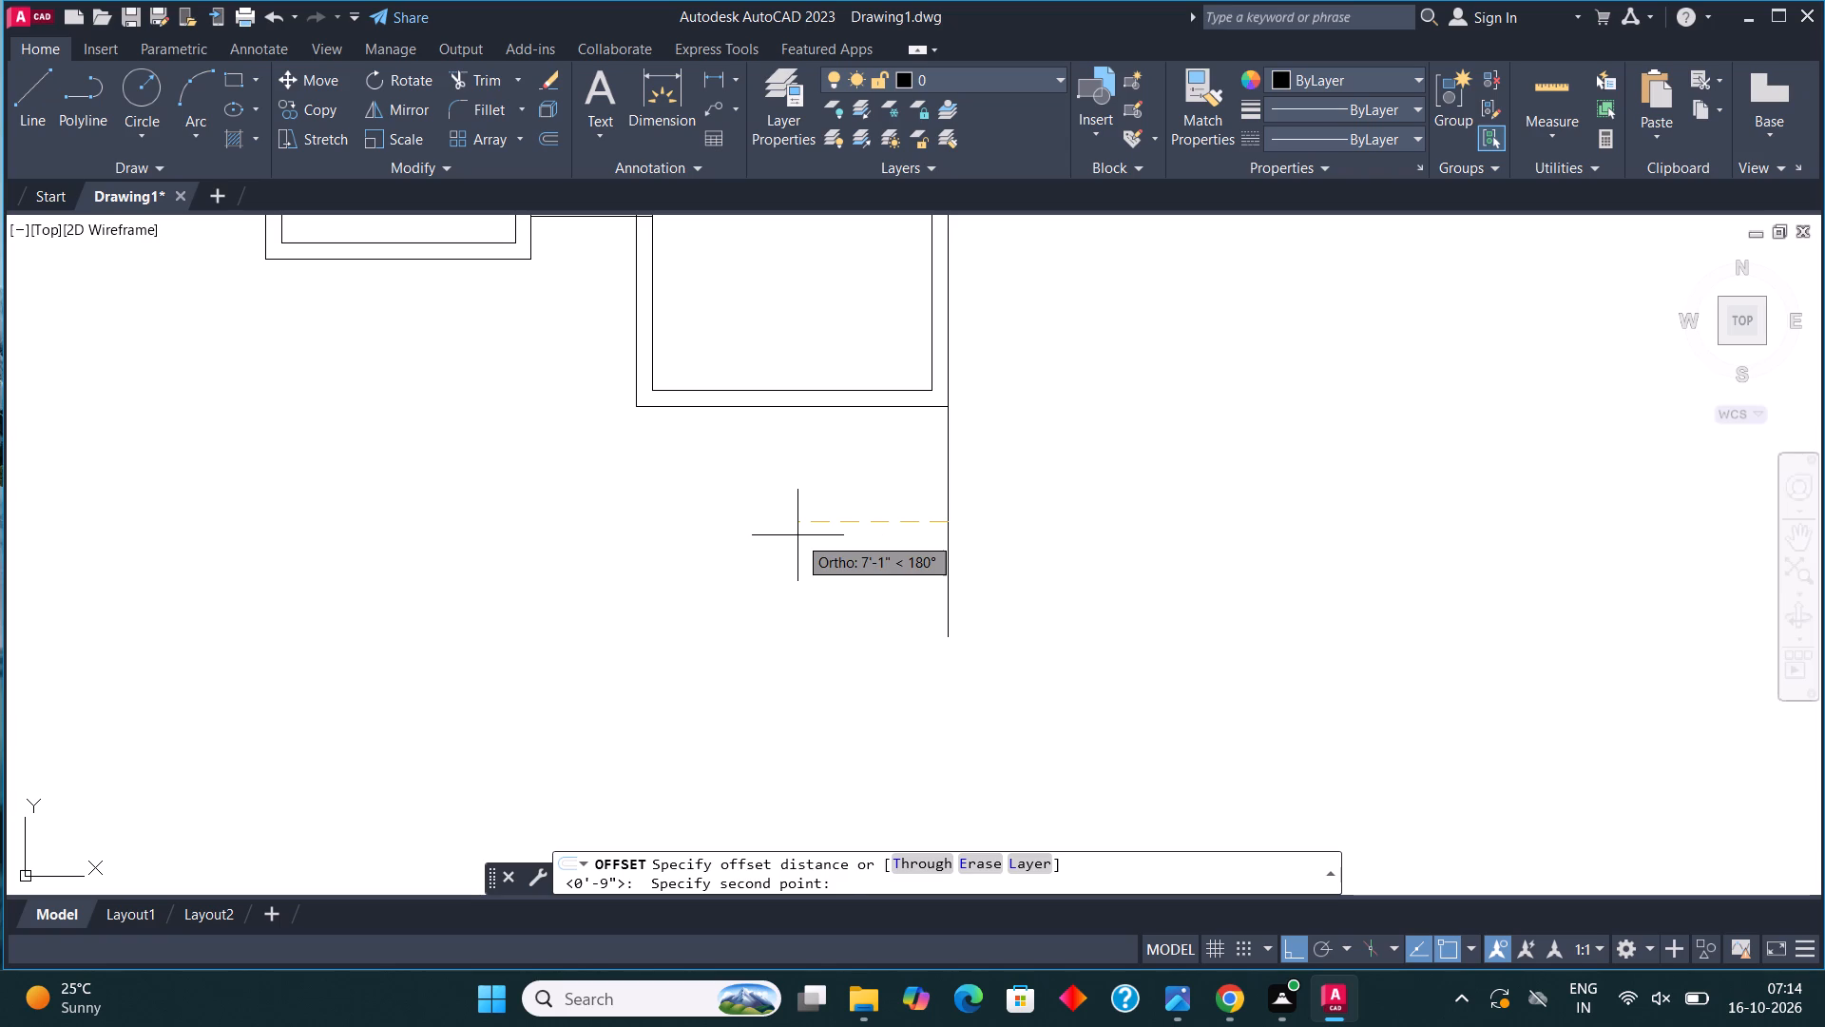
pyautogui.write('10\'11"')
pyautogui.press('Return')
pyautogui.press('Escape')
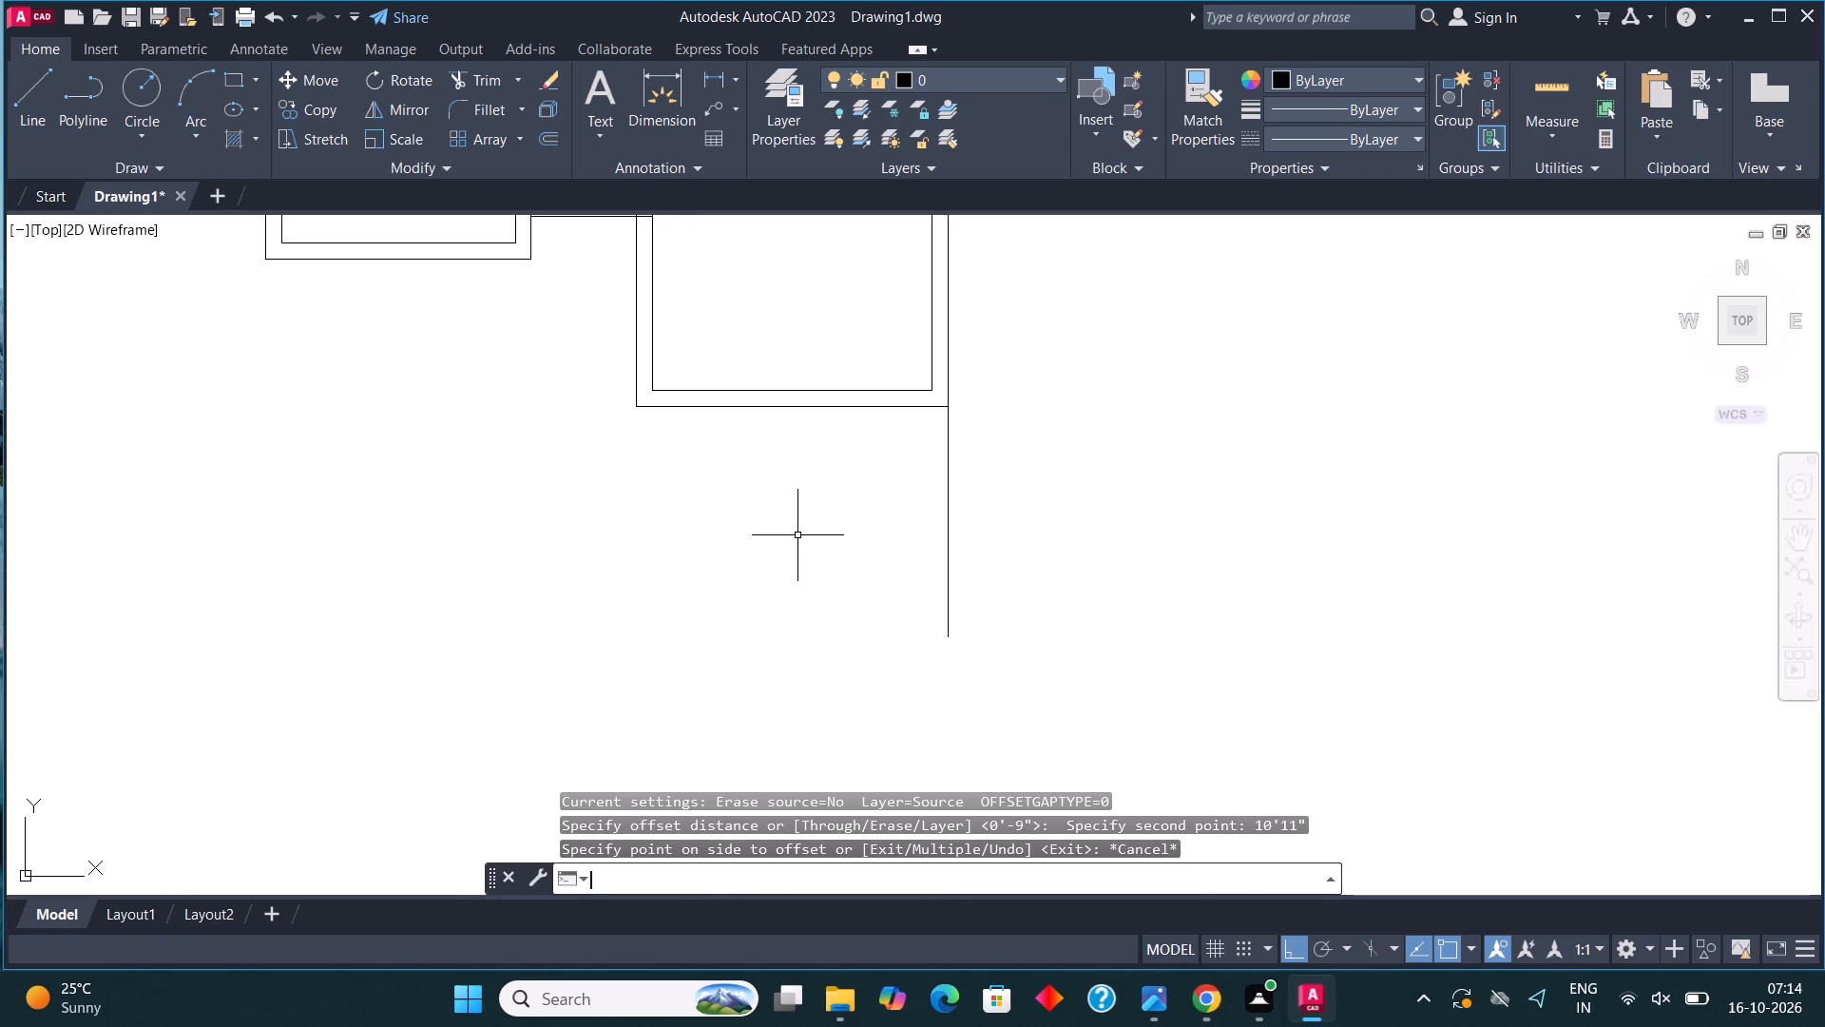
# Offset the 10'11" vertical line to the left by 9".
pyautogui.moveTo(1105, 633); pyautogui.dragTo(1091, 622)
pyautogui.click(871, 568)
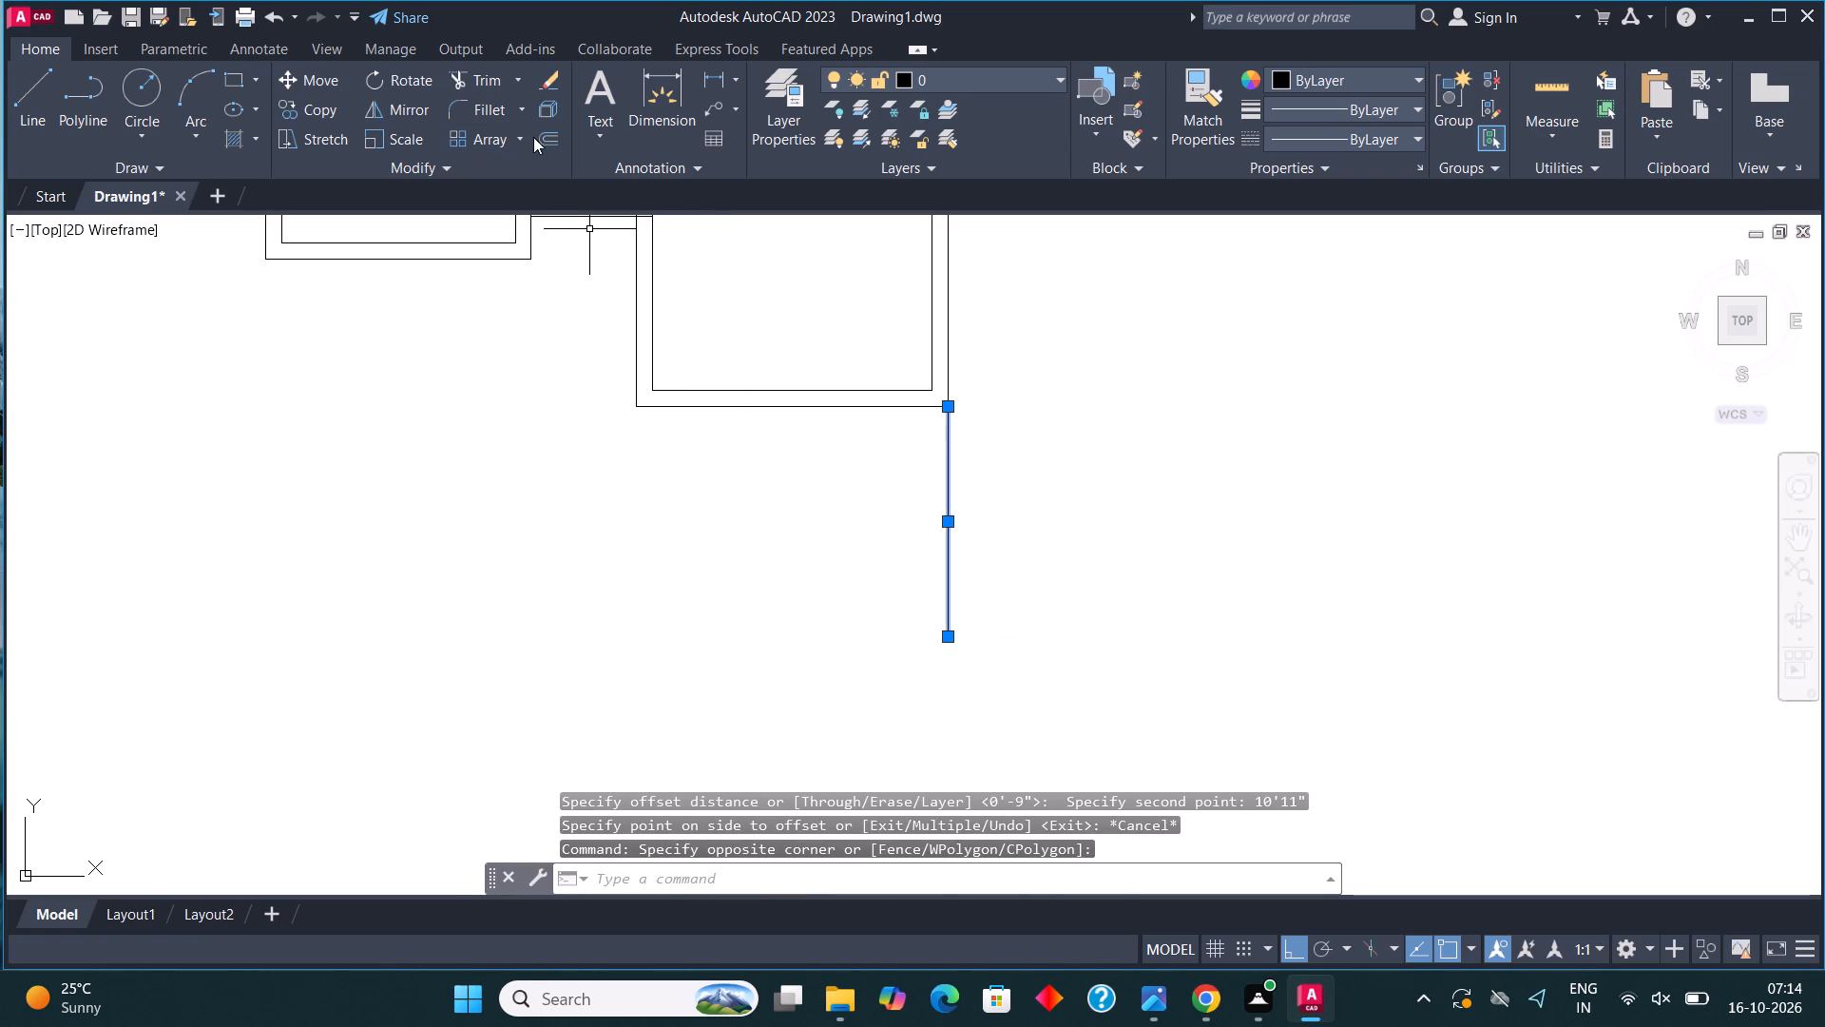
pyautogui.click(543, 137)
pyautogui.click(952, 546)
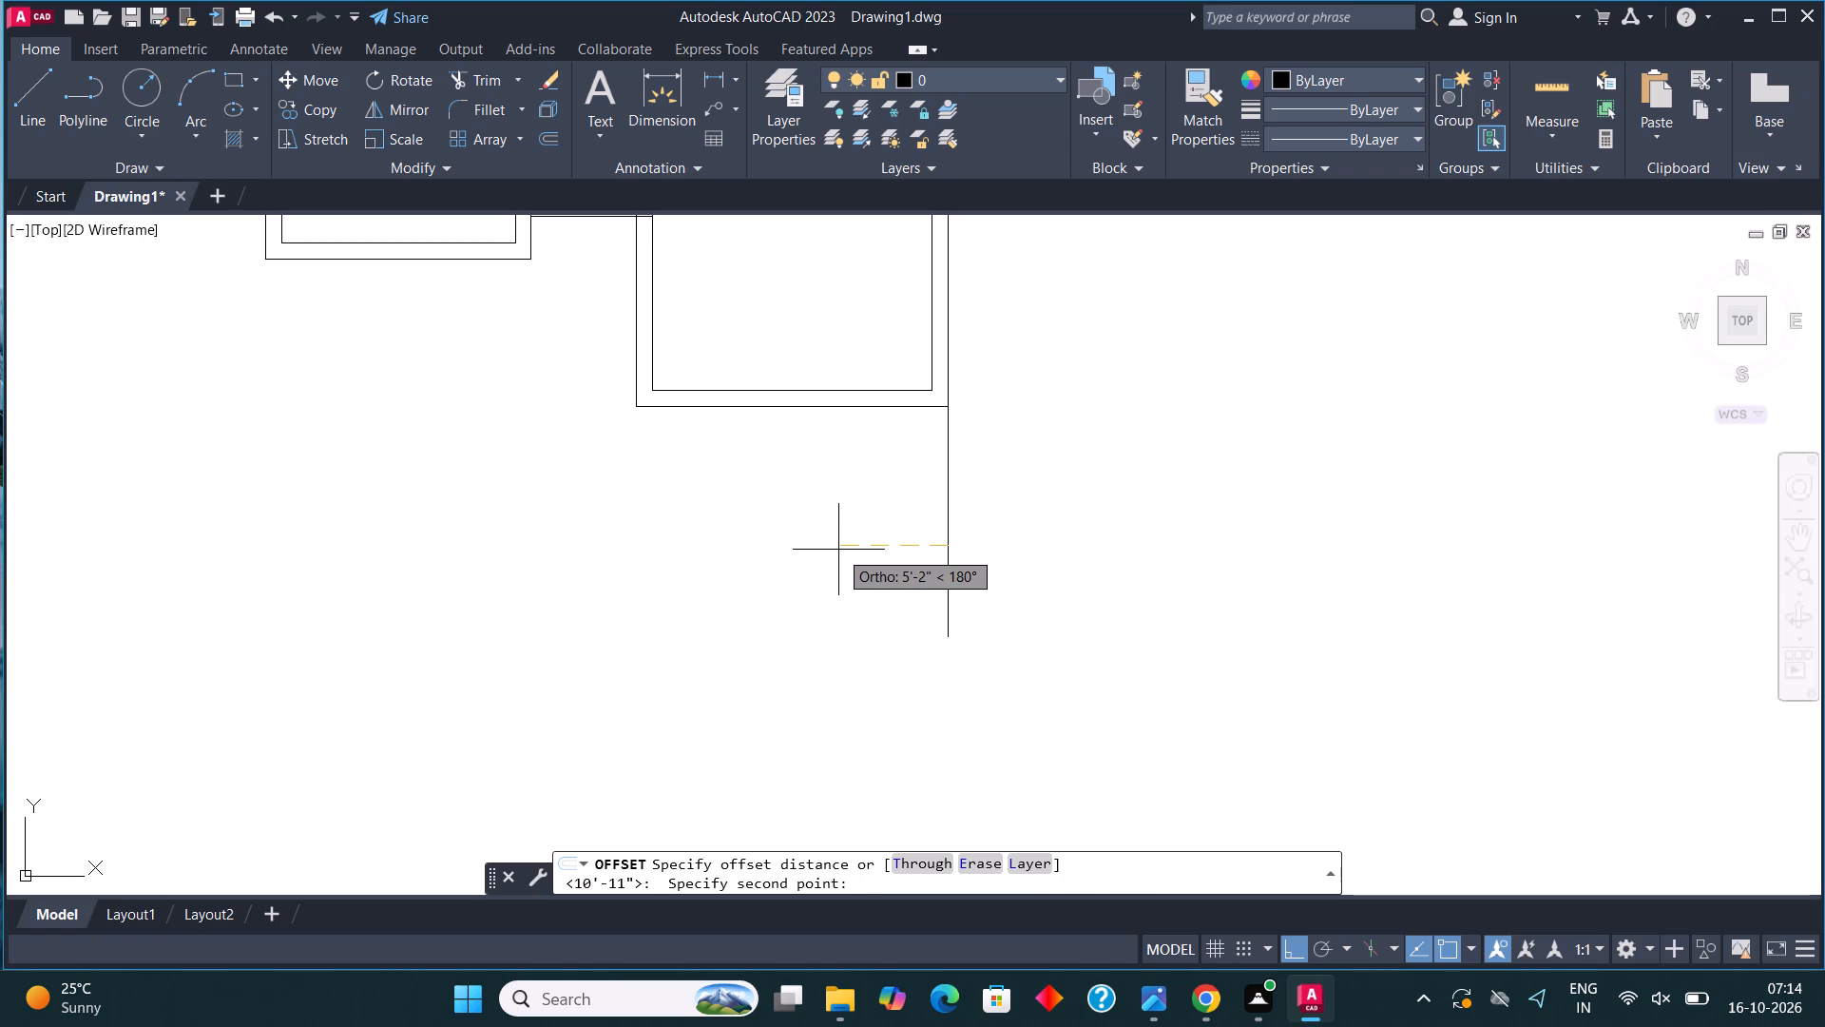
pyautogui.write('9"')
pyautogui.press('Return')
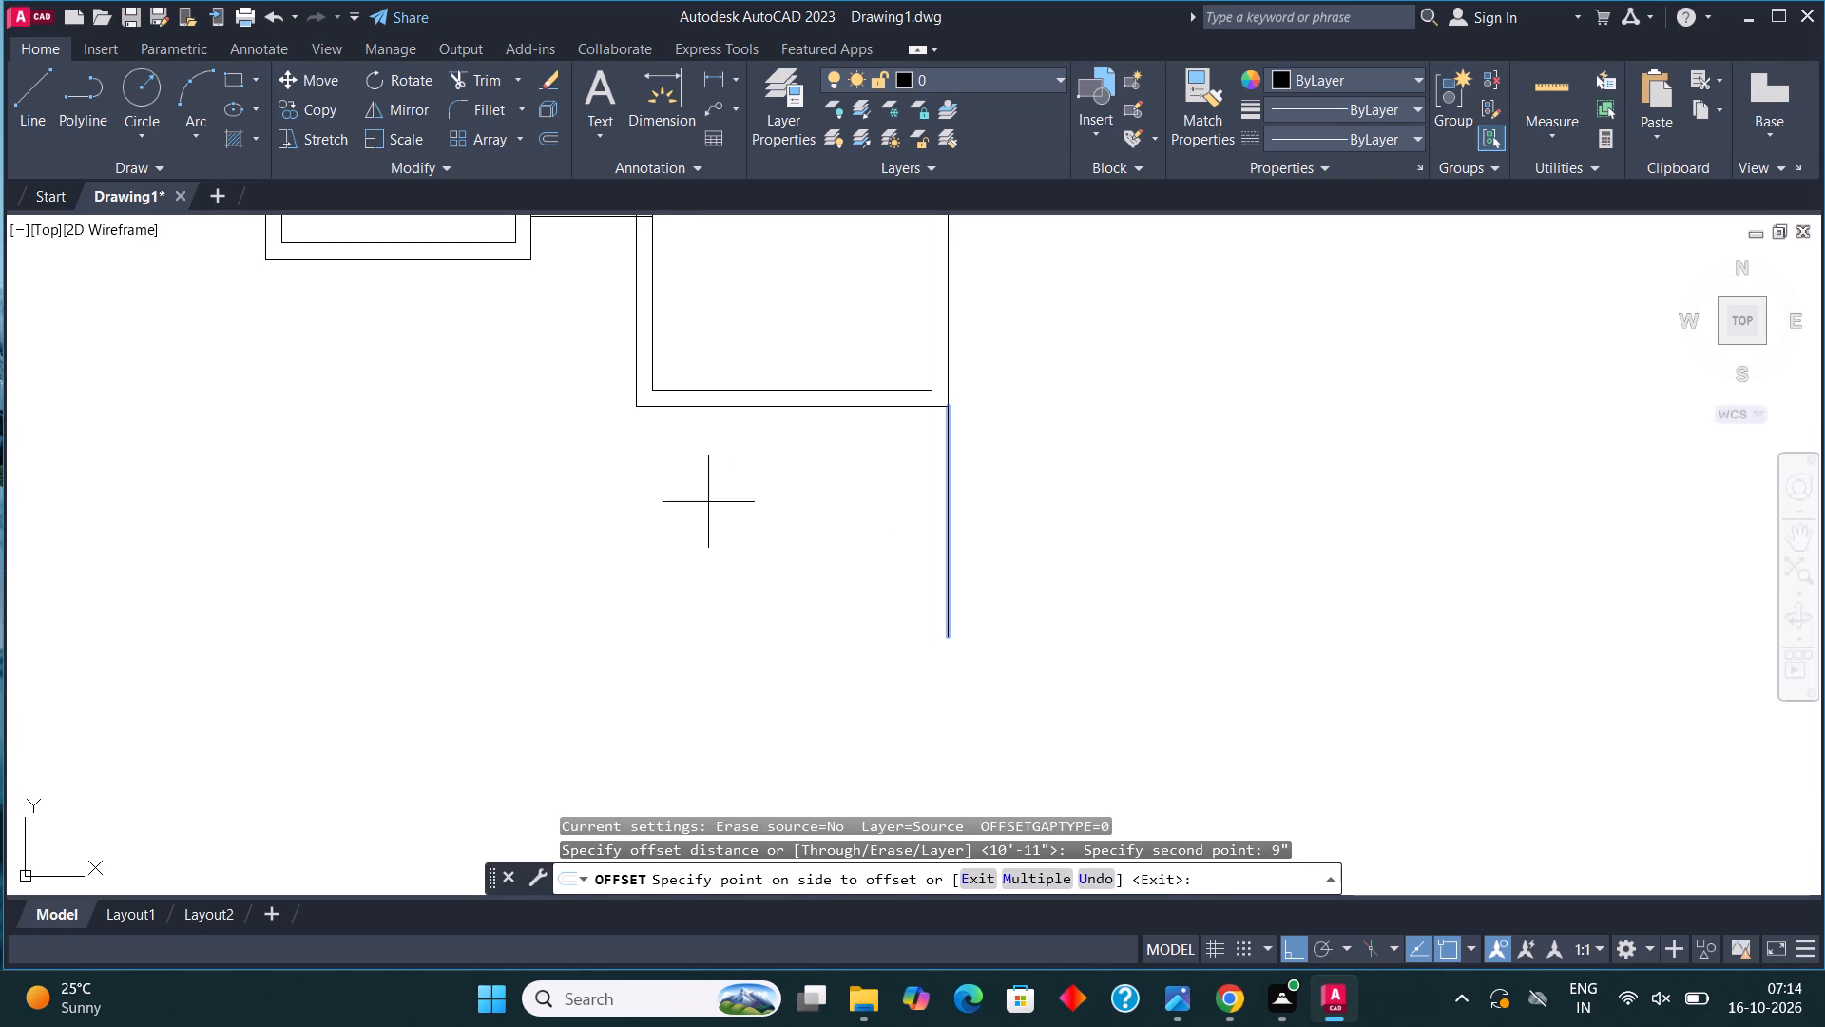
pyautogui.click(700, 500)
pyautogui.press('Escape')
# Draw a 10'11" vertical line down from the lower room's outer bottom-left corner.
pyautogui.click(23, 99)
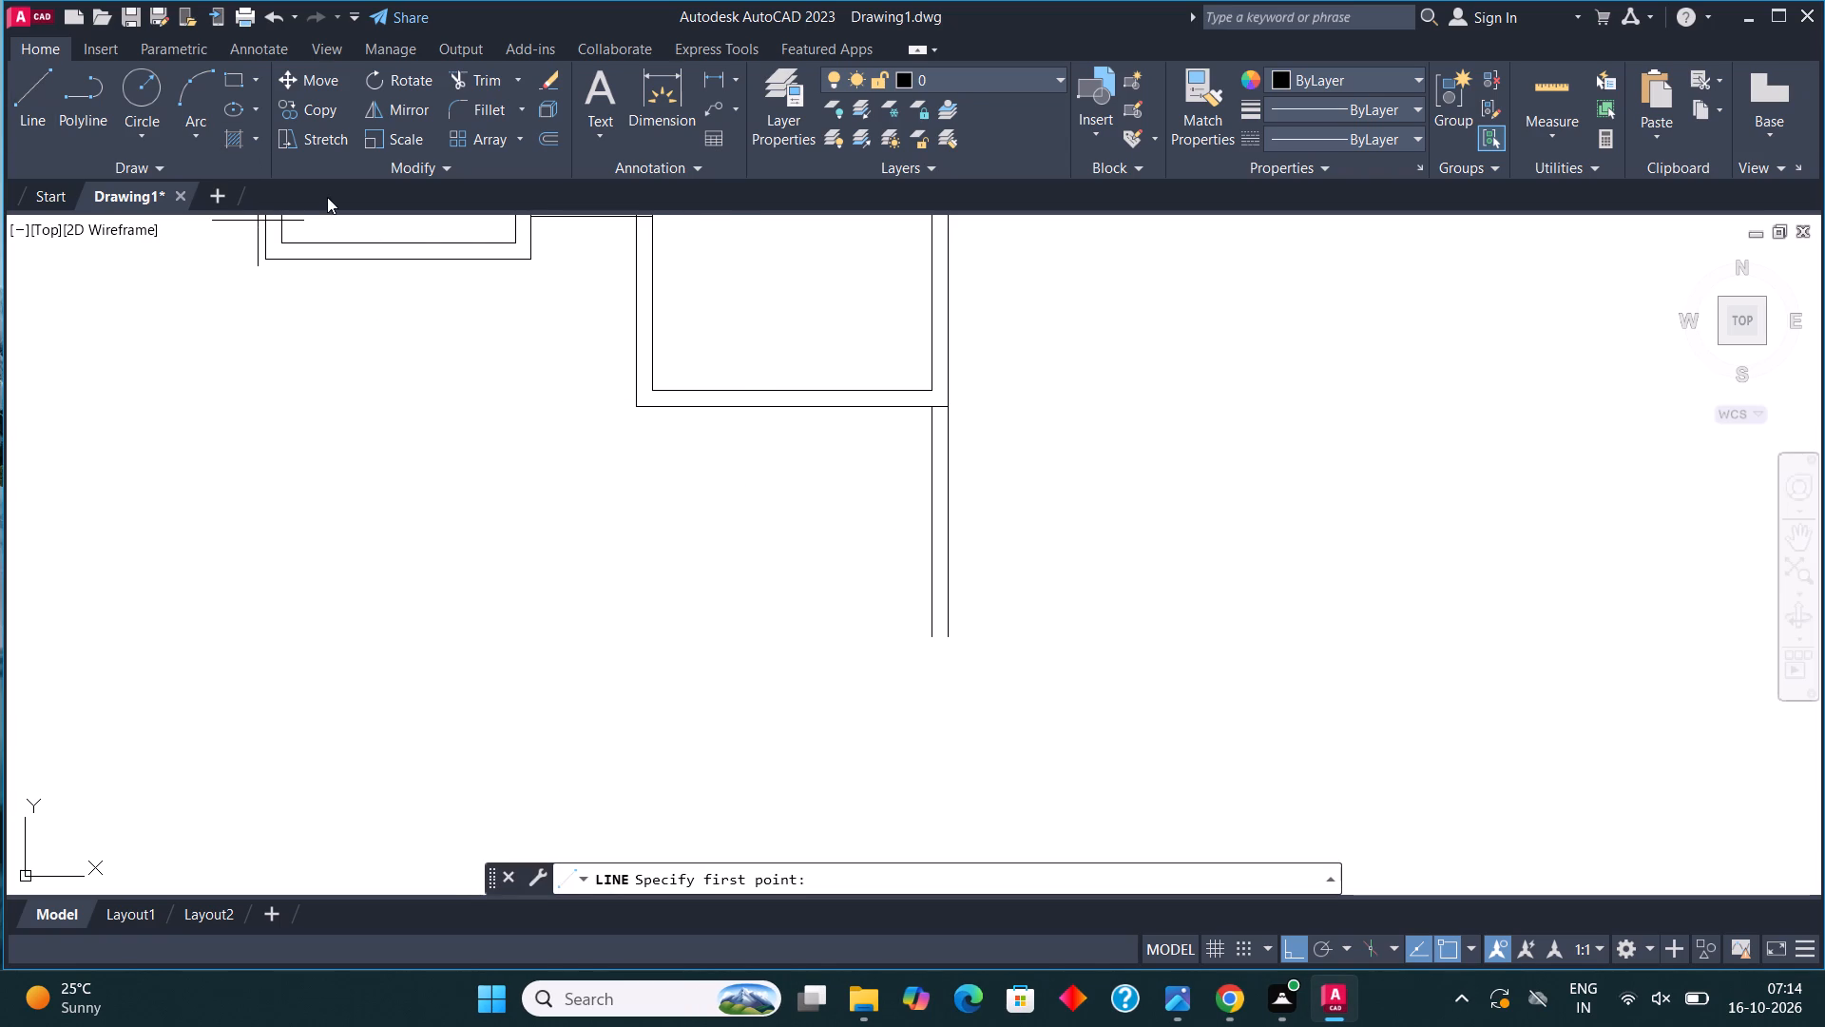
pyautogui.click(627, 414)
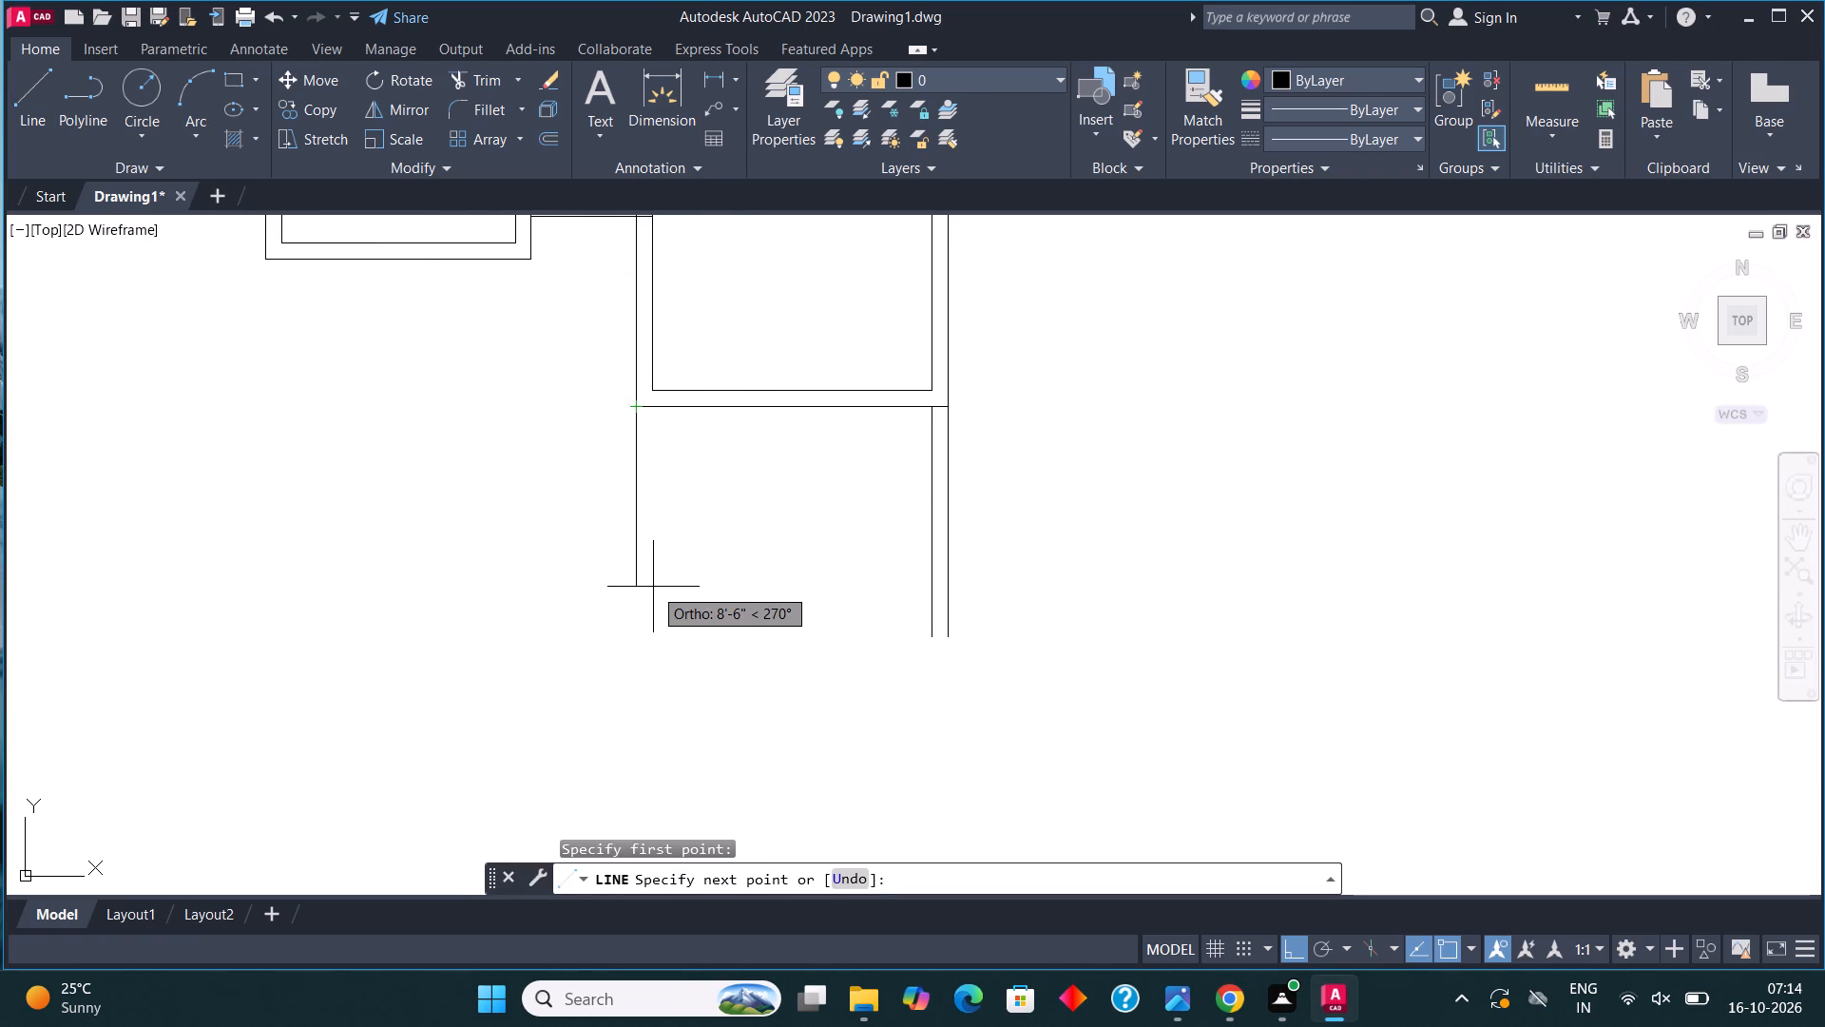
pyautogui.write('10\'11"')
pyautogui.press('Return')
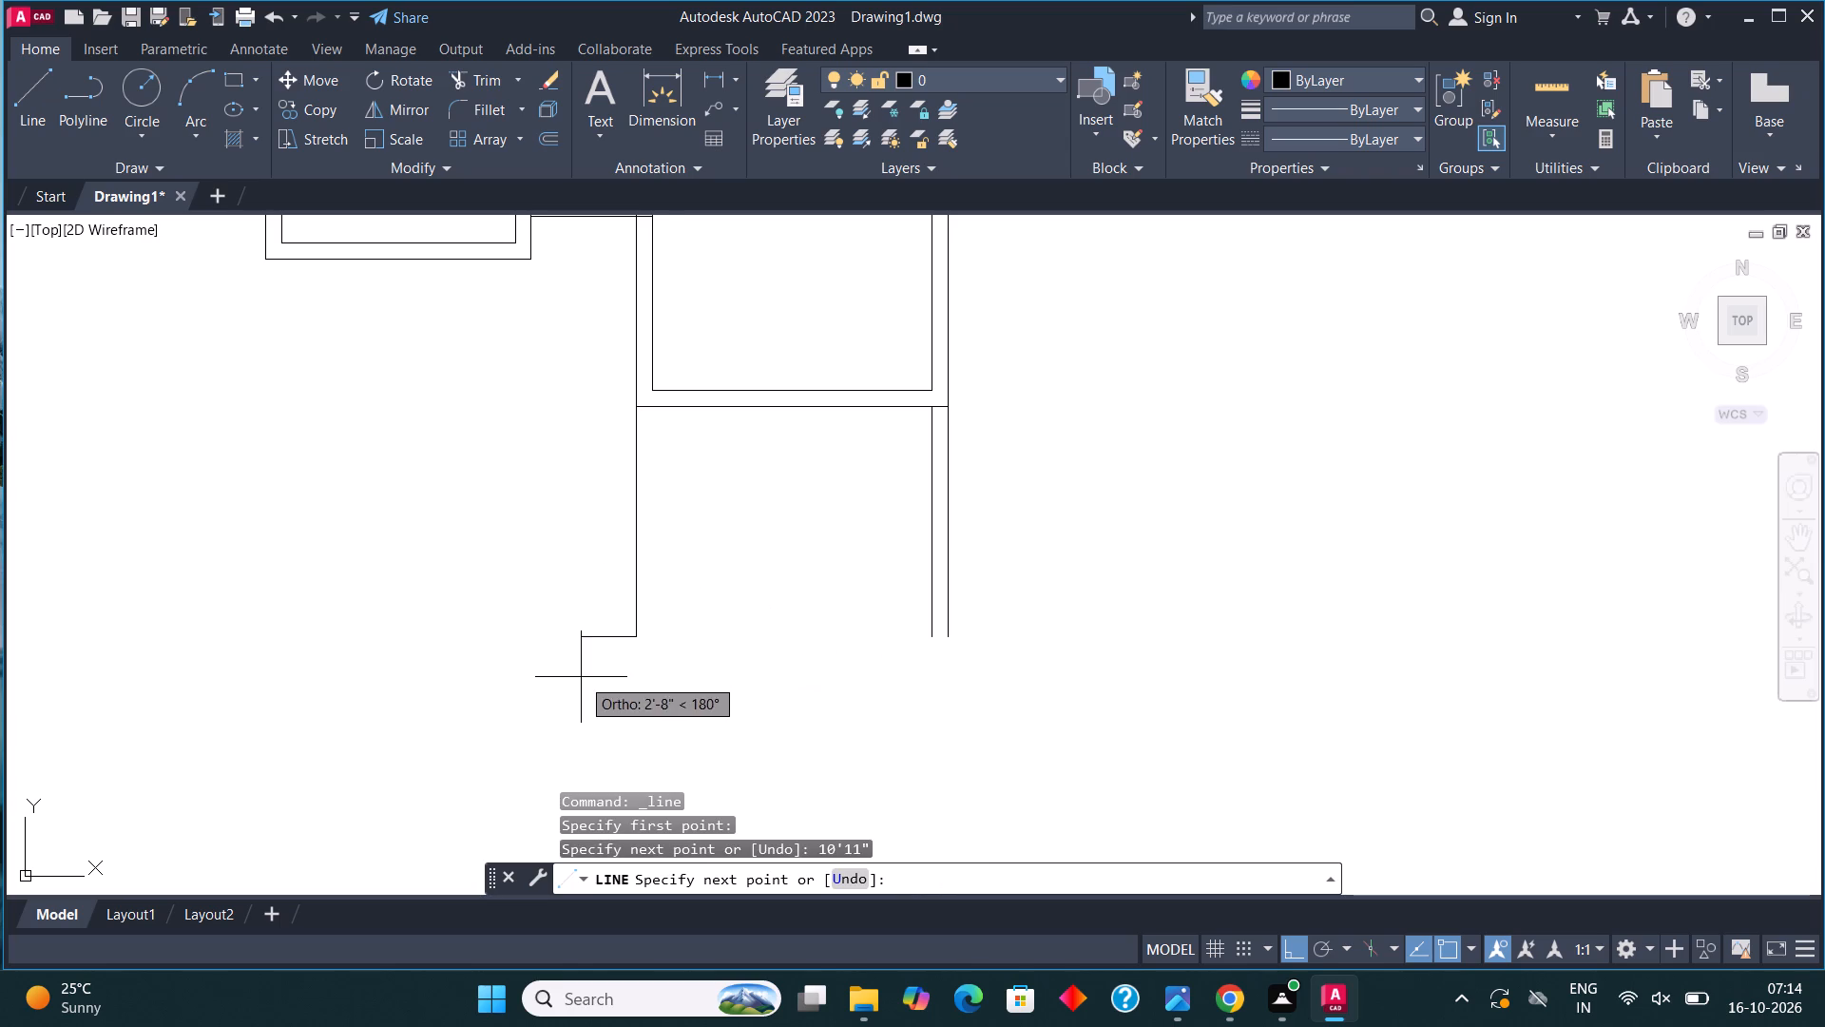
pyautogui.press('Escape')
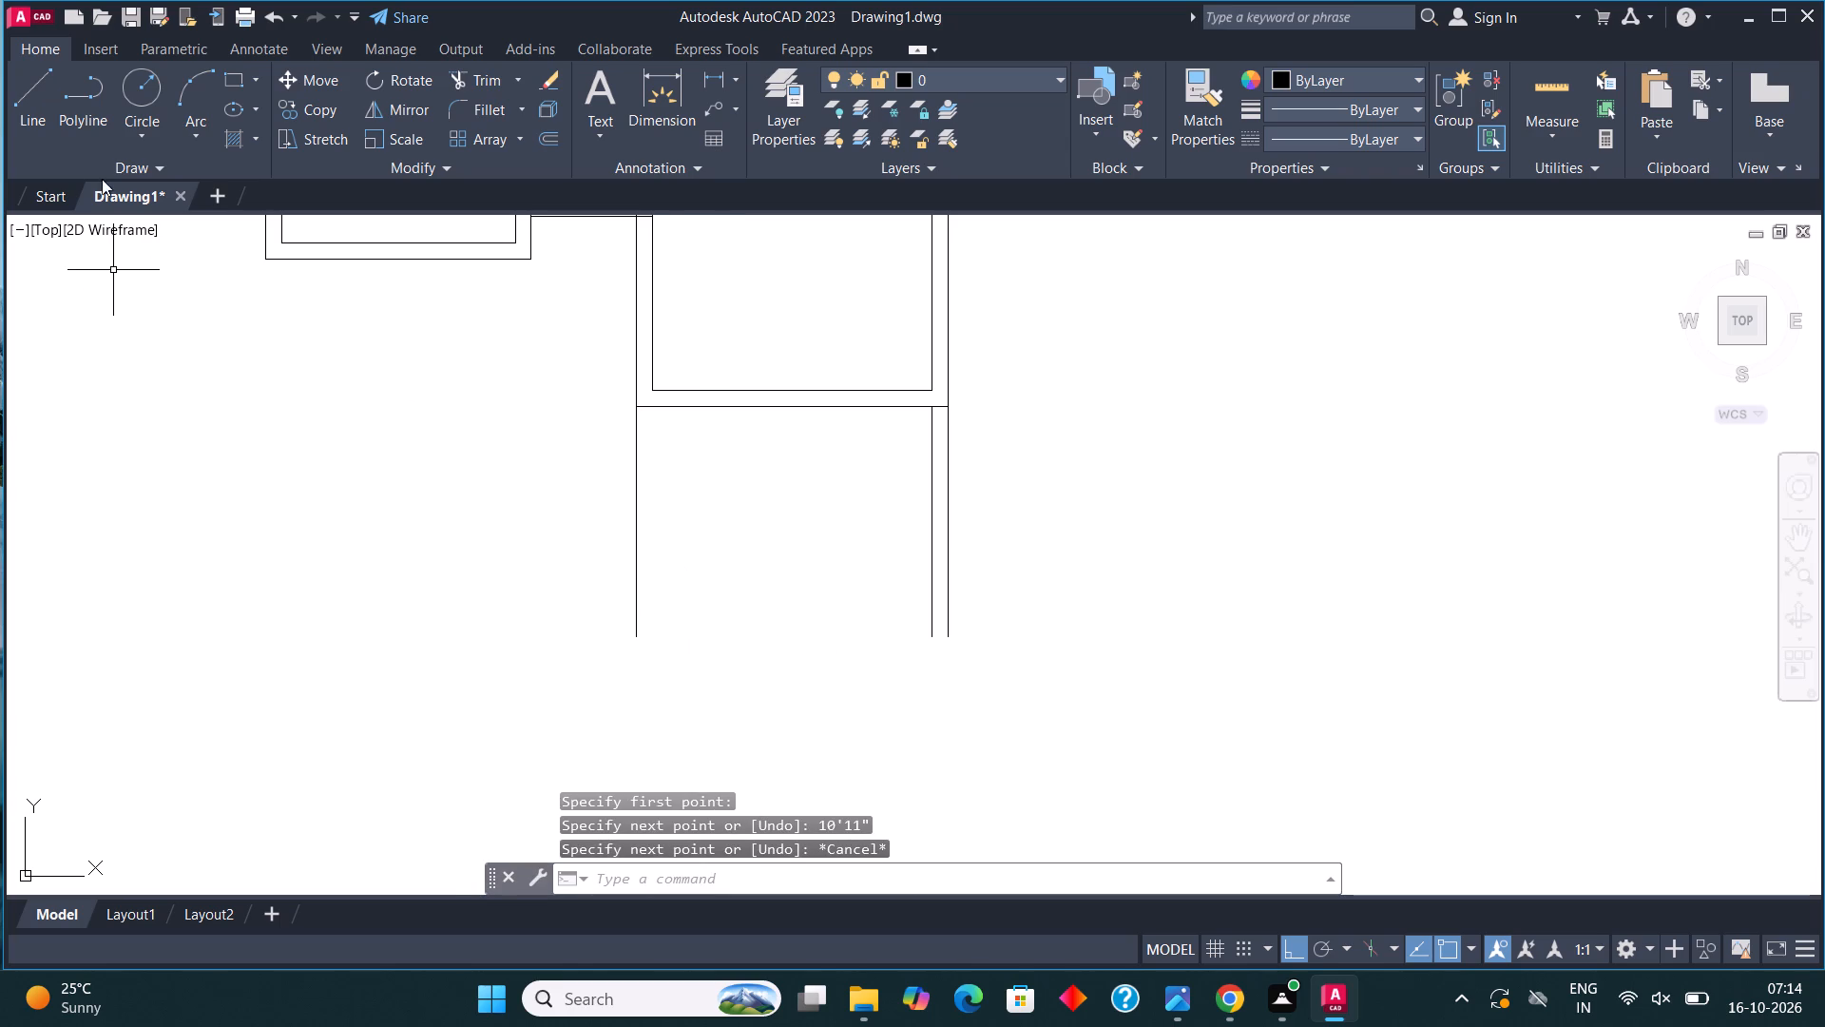
# Draw the new space's inner left line down from the inner corner above, level with the wall ends, and across to the inner right line.
pyautogui.click(46, 104)
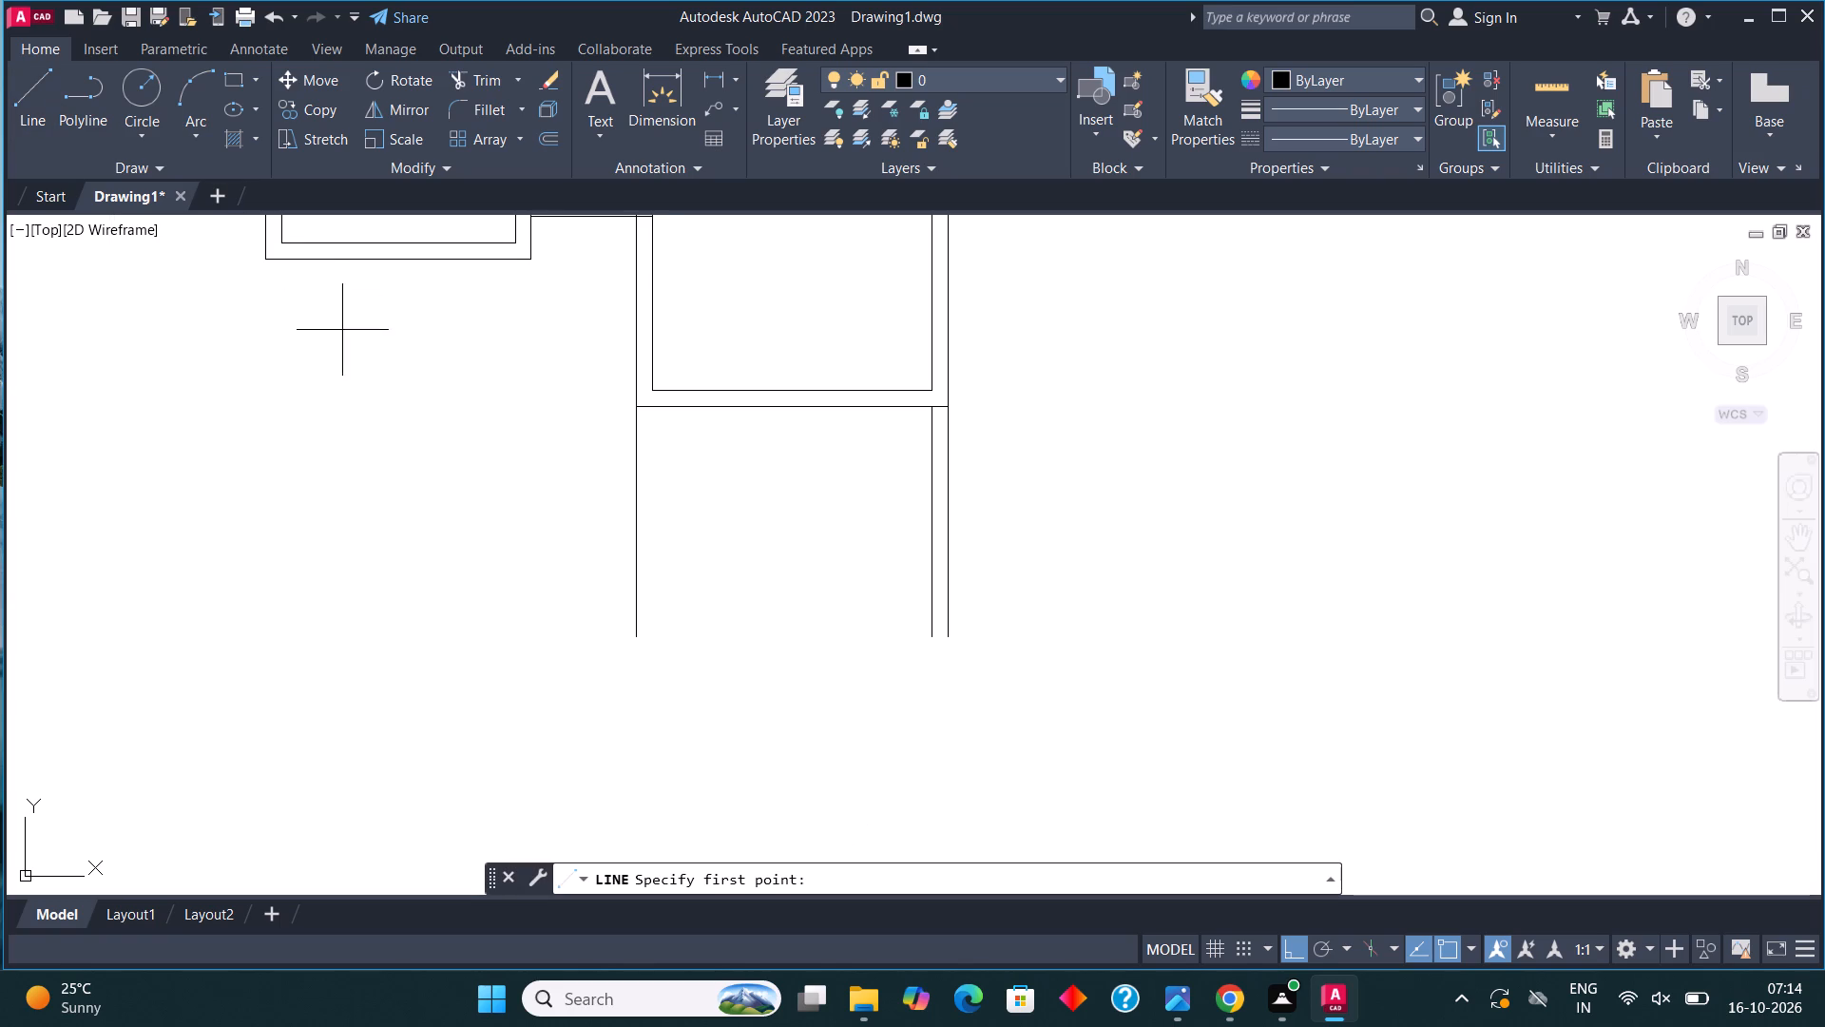
pyautogui.press('Escape')
pyautogui.click(47, 87)
pyautogui.click(649, 391)
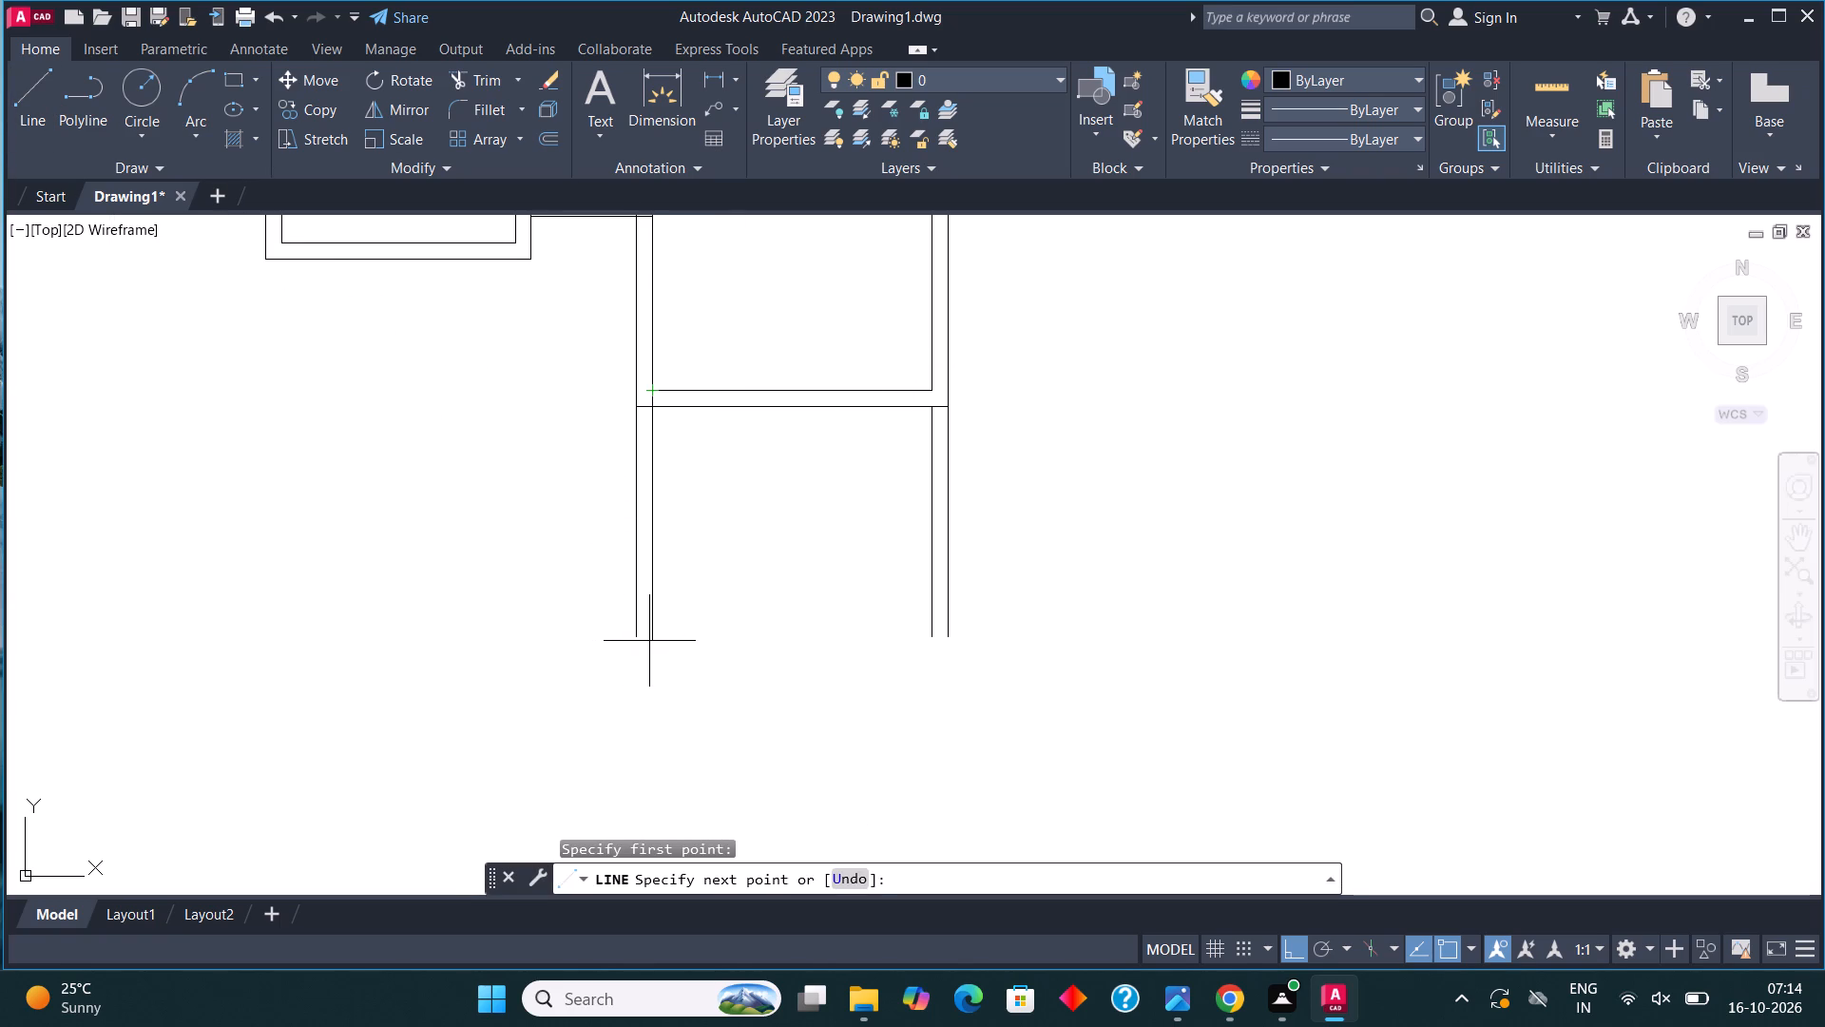
pyautogui.click(651, 634)
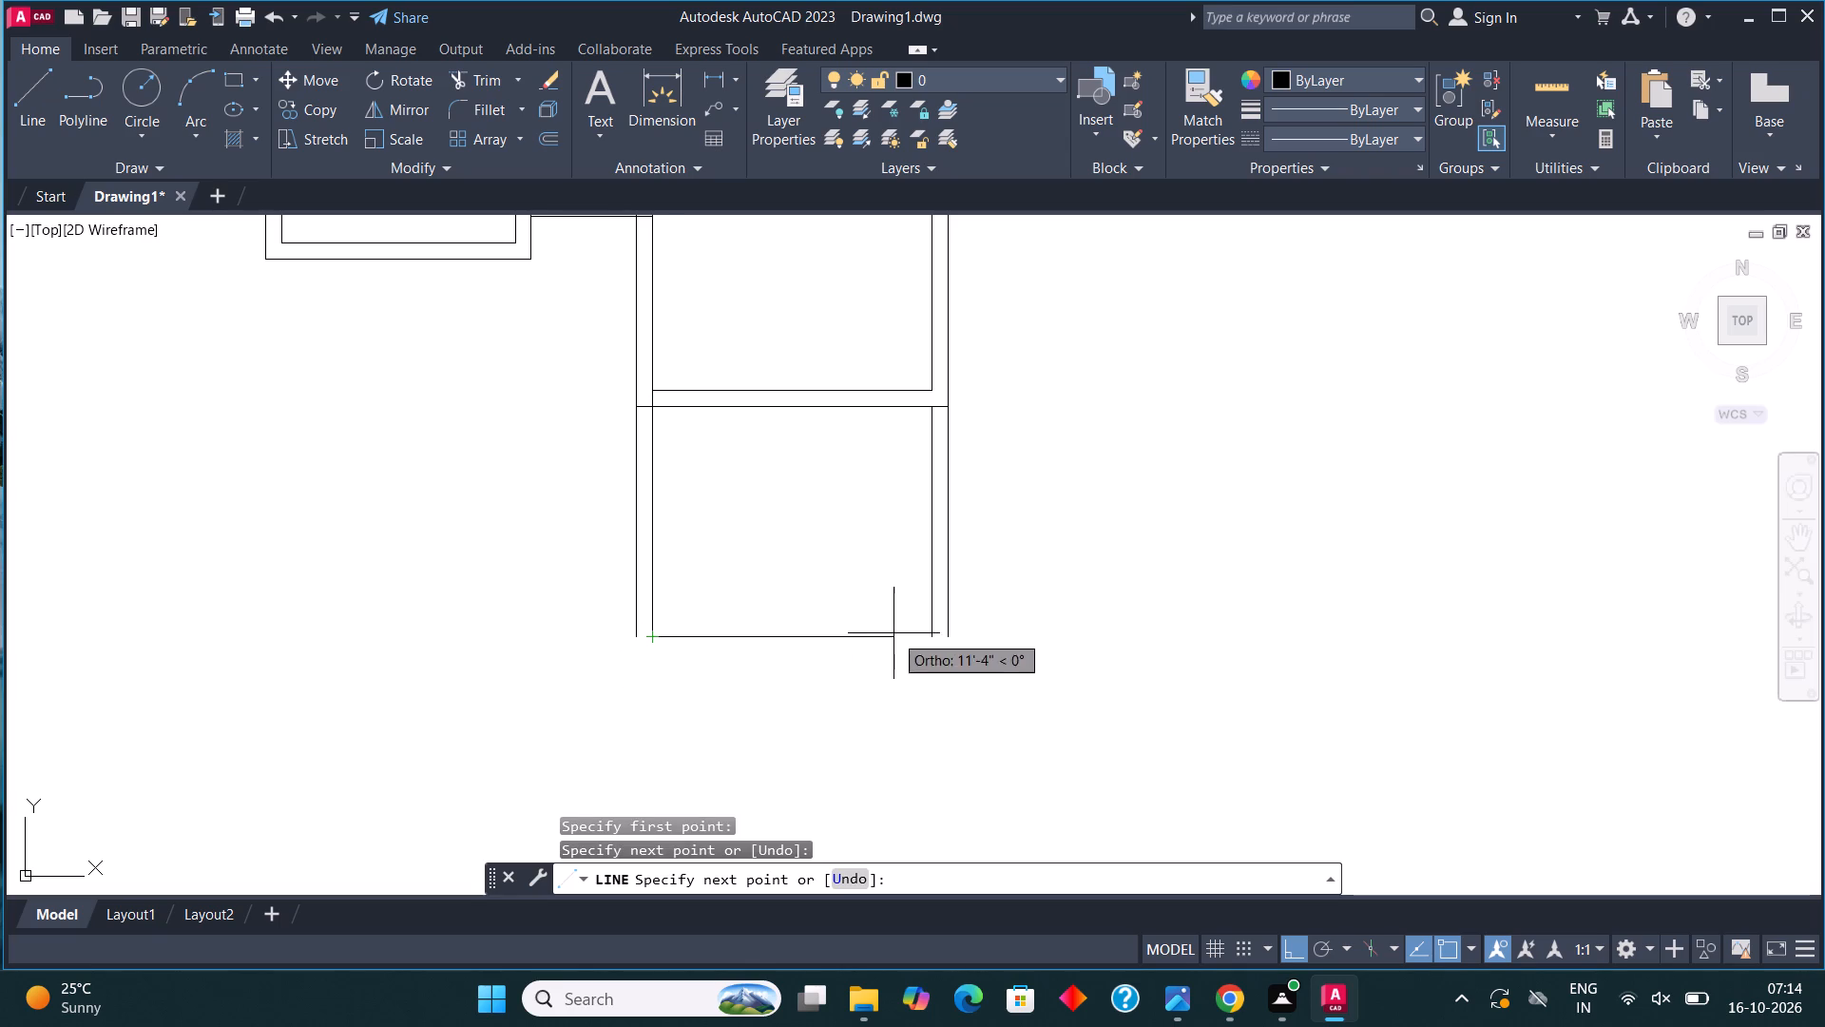
pyautogui.click(928, 631)
pyautogui.press('Escape')
# Offset the new space's inner bottom line downward by 9".
pyautogui.click(812, 622)
pyautogui.moveTo(782, 598); pyautogui.dragTo(778, 566, button='middle')
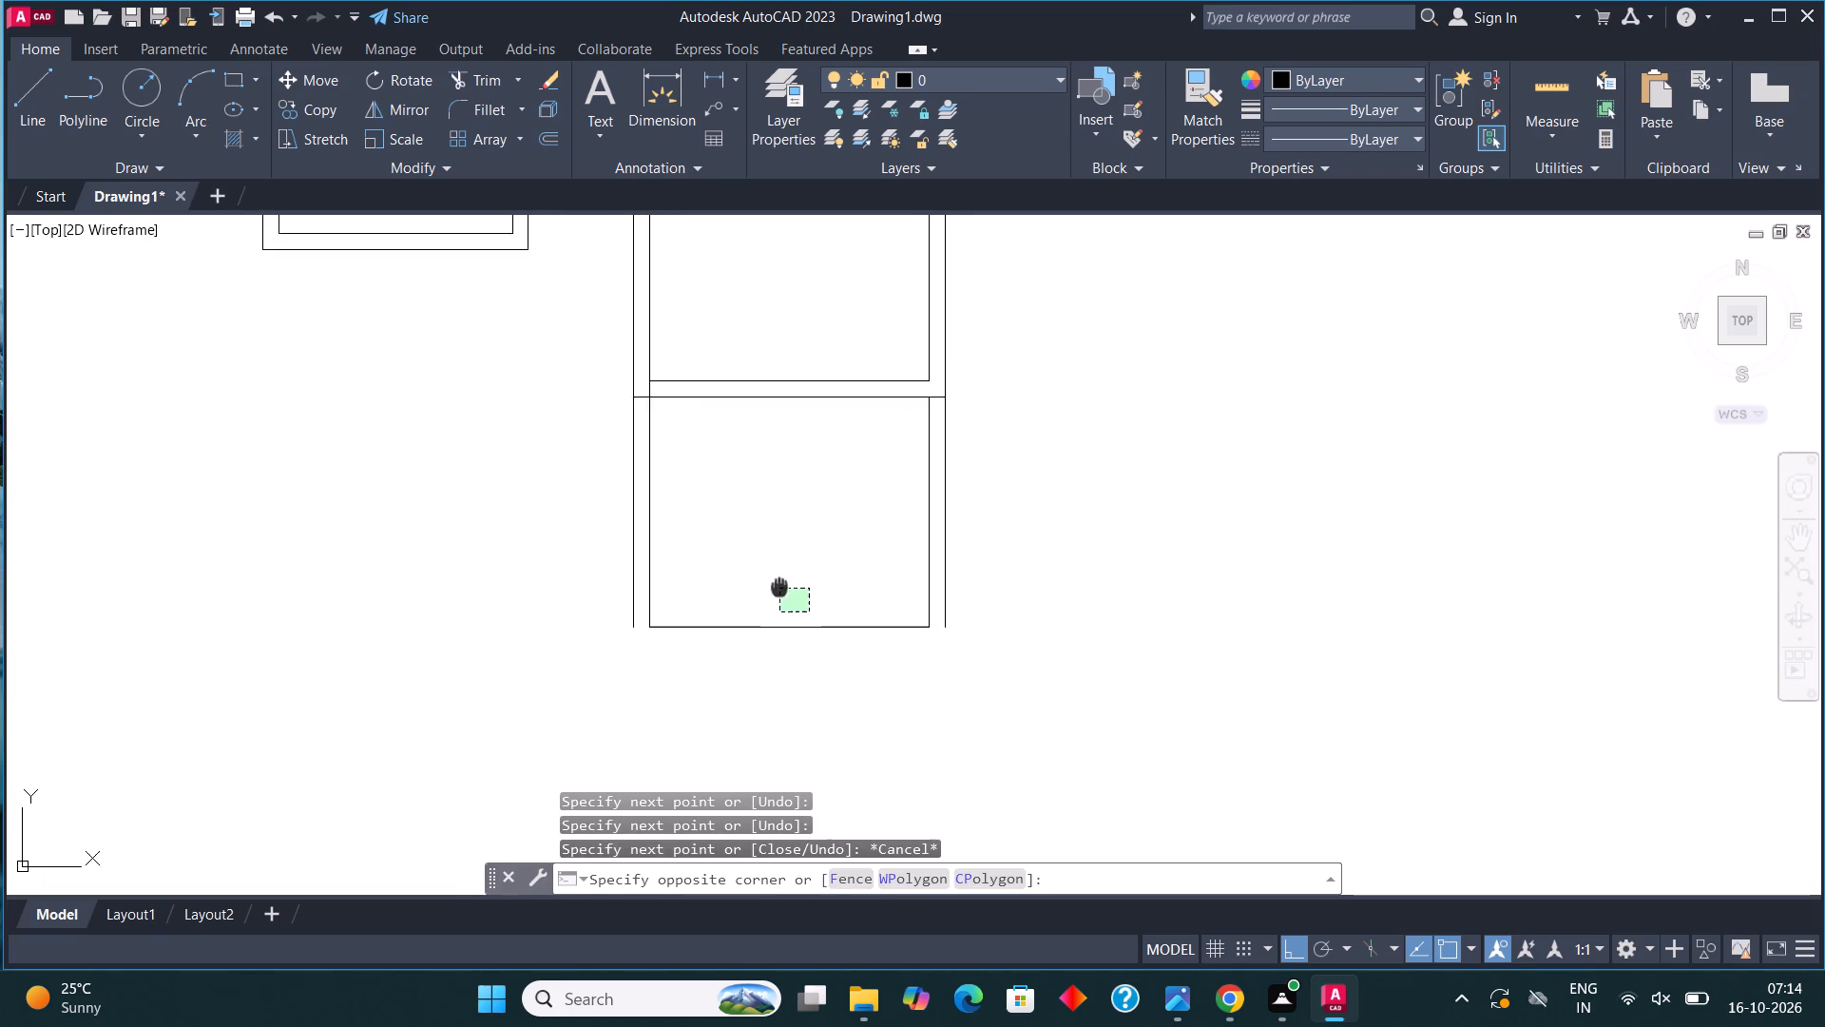
pyautogui.moveTo(778, 566); pyautogui.dragTo(777, 562, button='middle')
pyautogui.press('Escape')
pyautogui.click(786, 630)
pyautogui.click(736, 550)
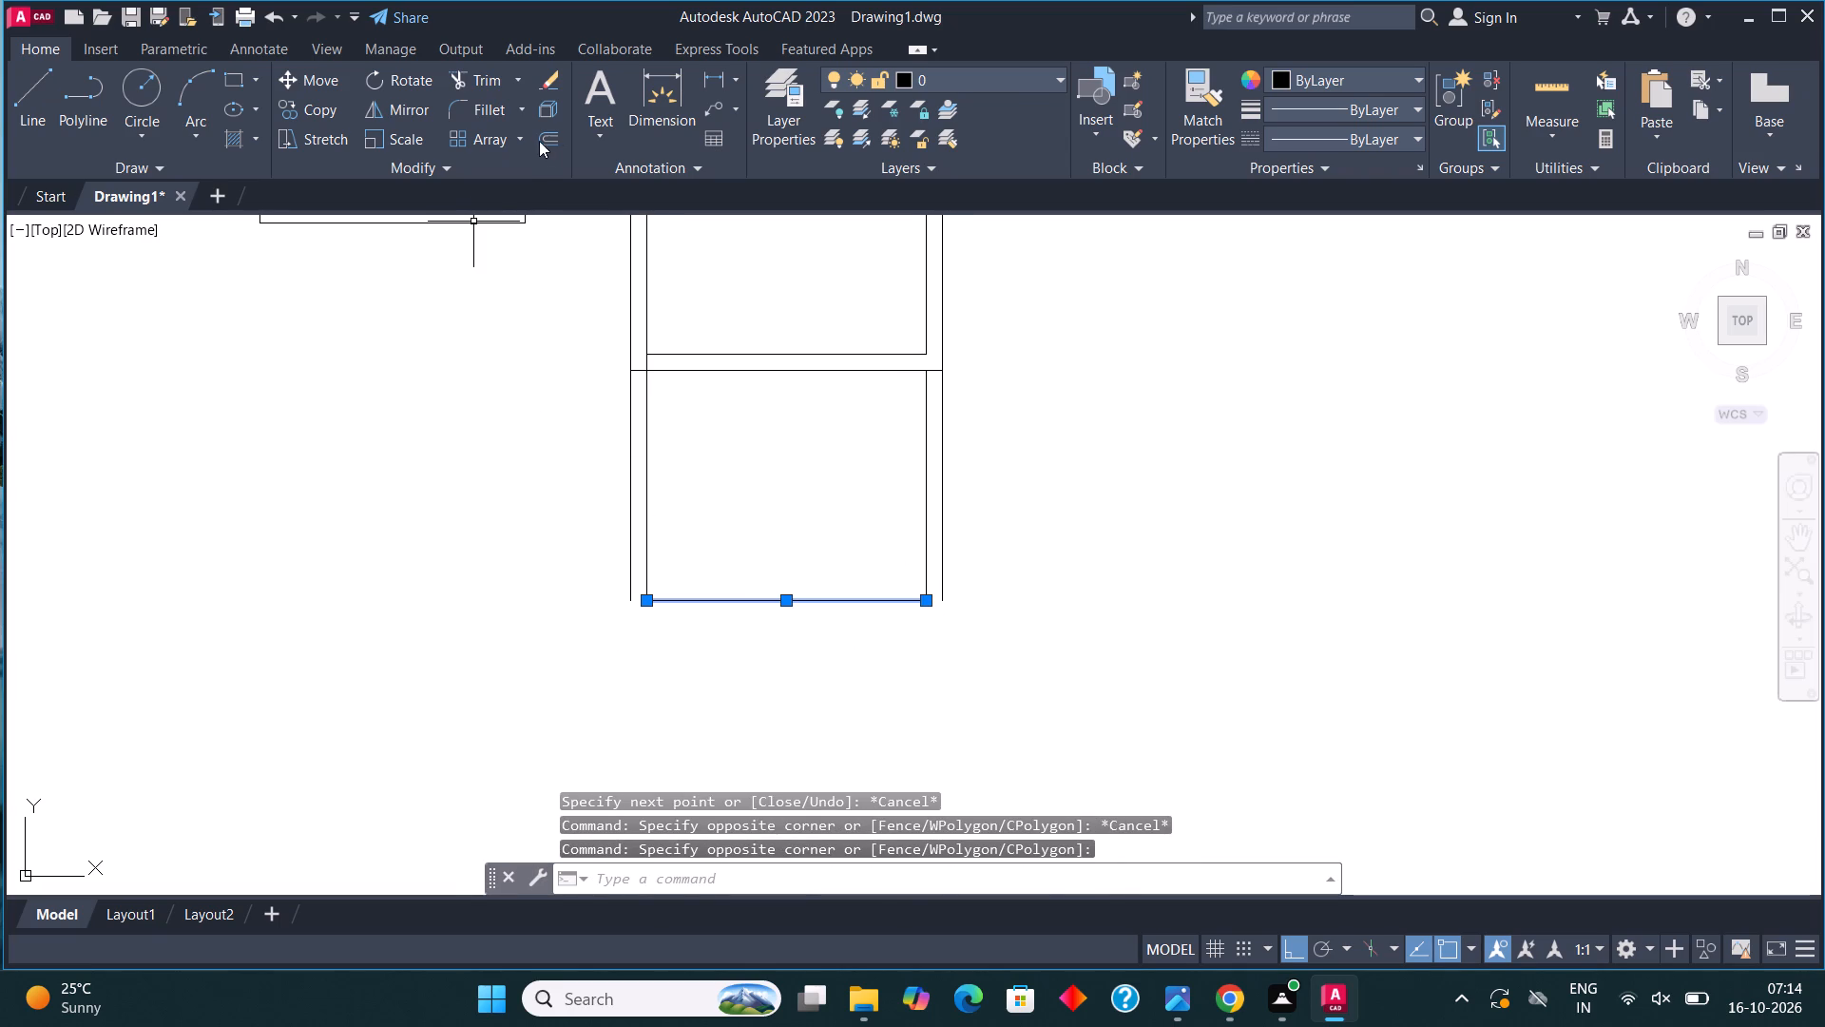
pyautogui.click(552, 134)
pyautogui.click(781, 598)
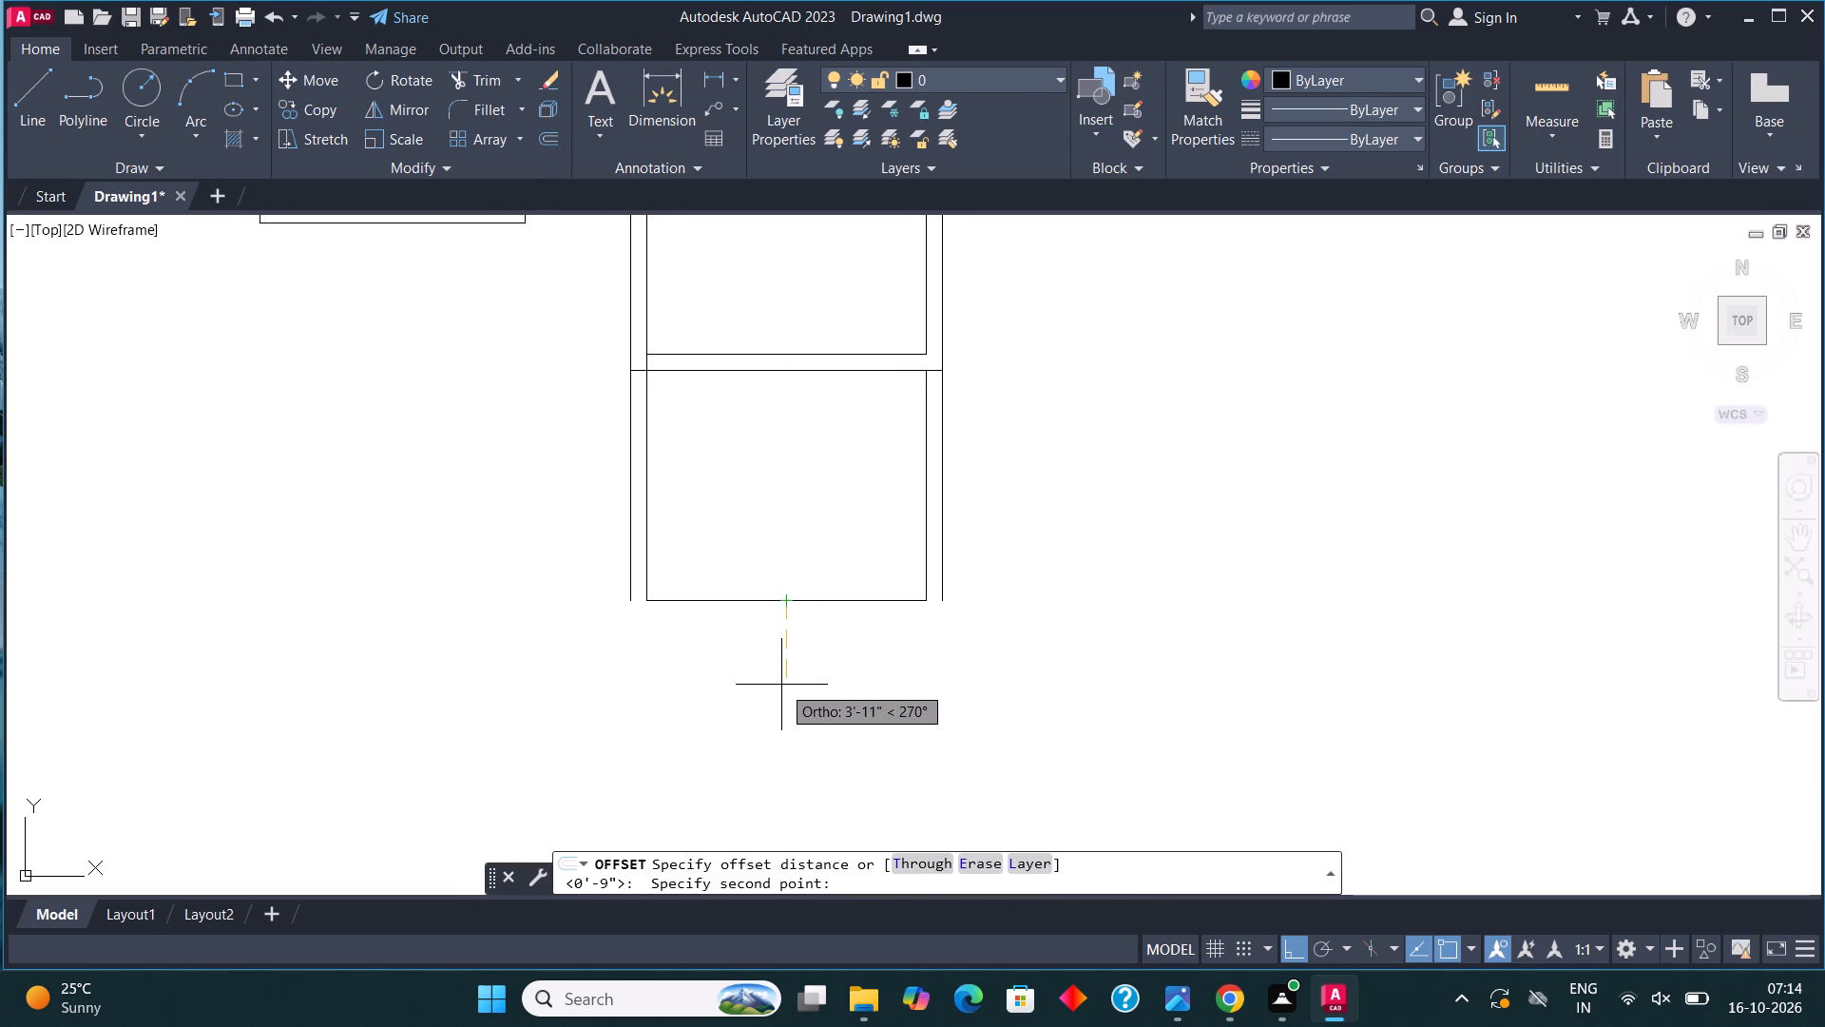
pyautogui.press('9')
pyautogui.hotkey('shift', '"')
pyautogui.press('Return')
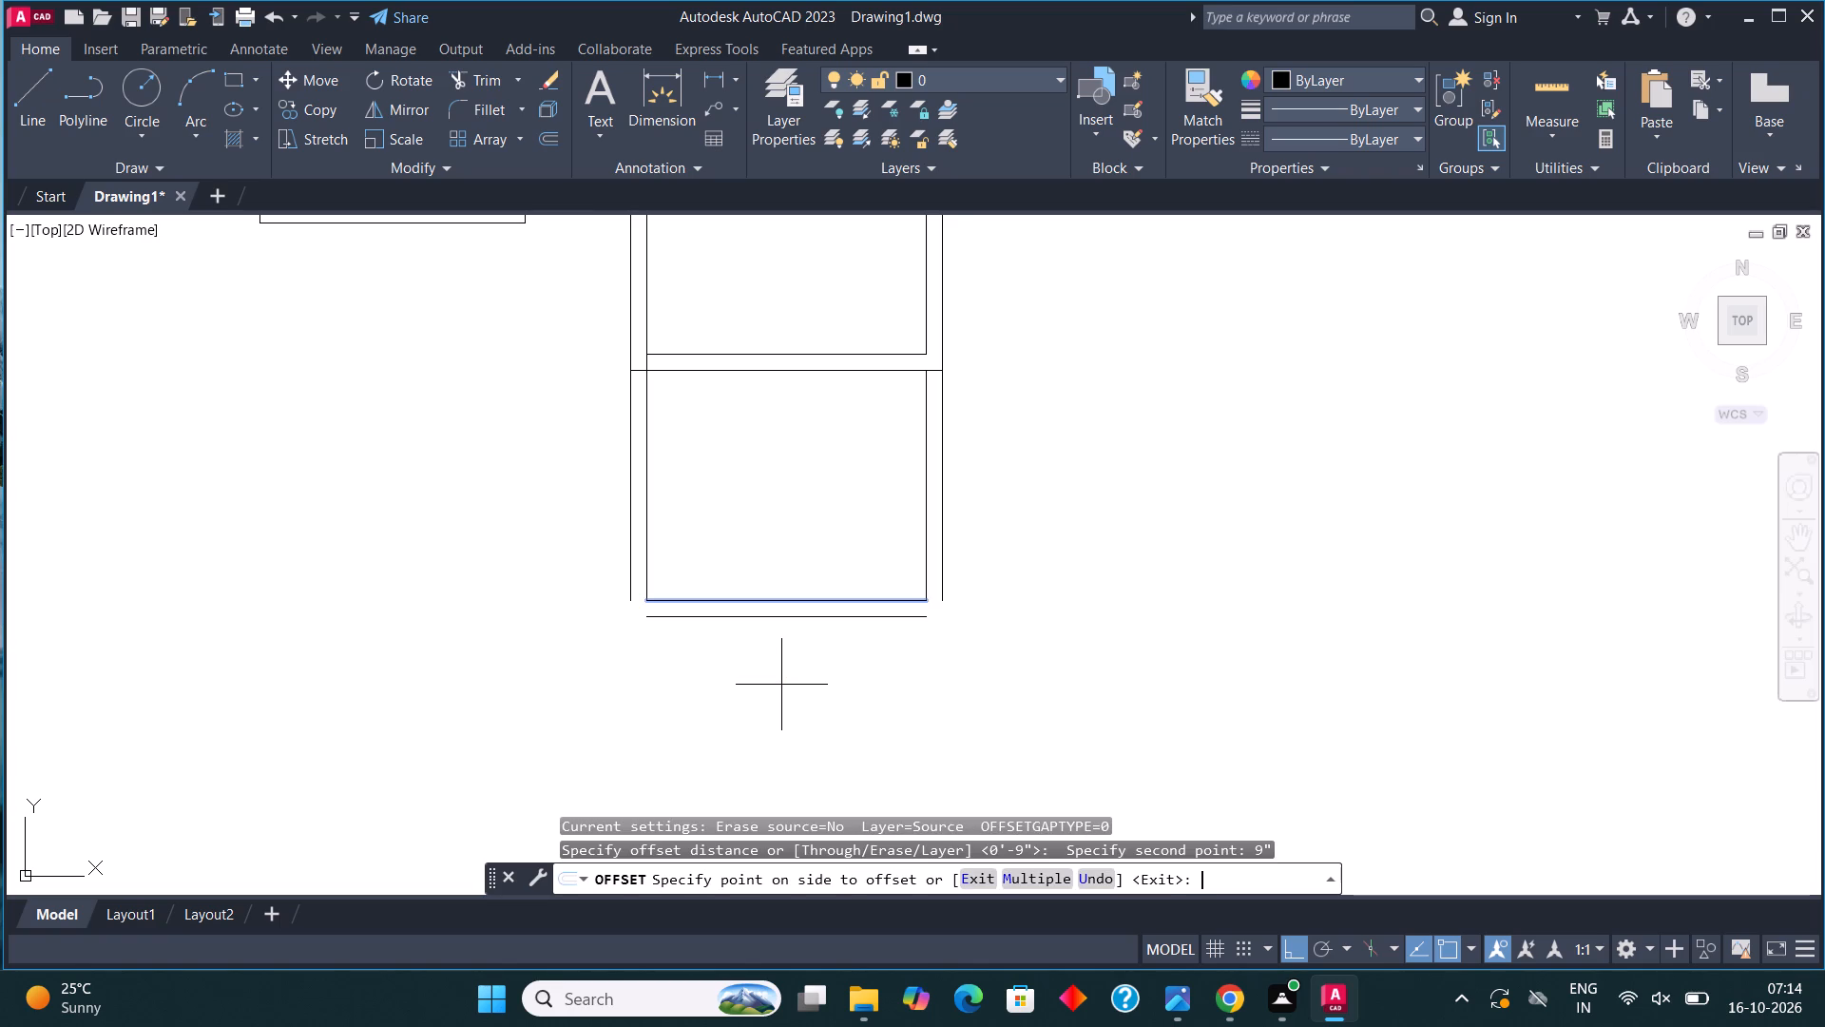
pyautogui.click(789, 714)
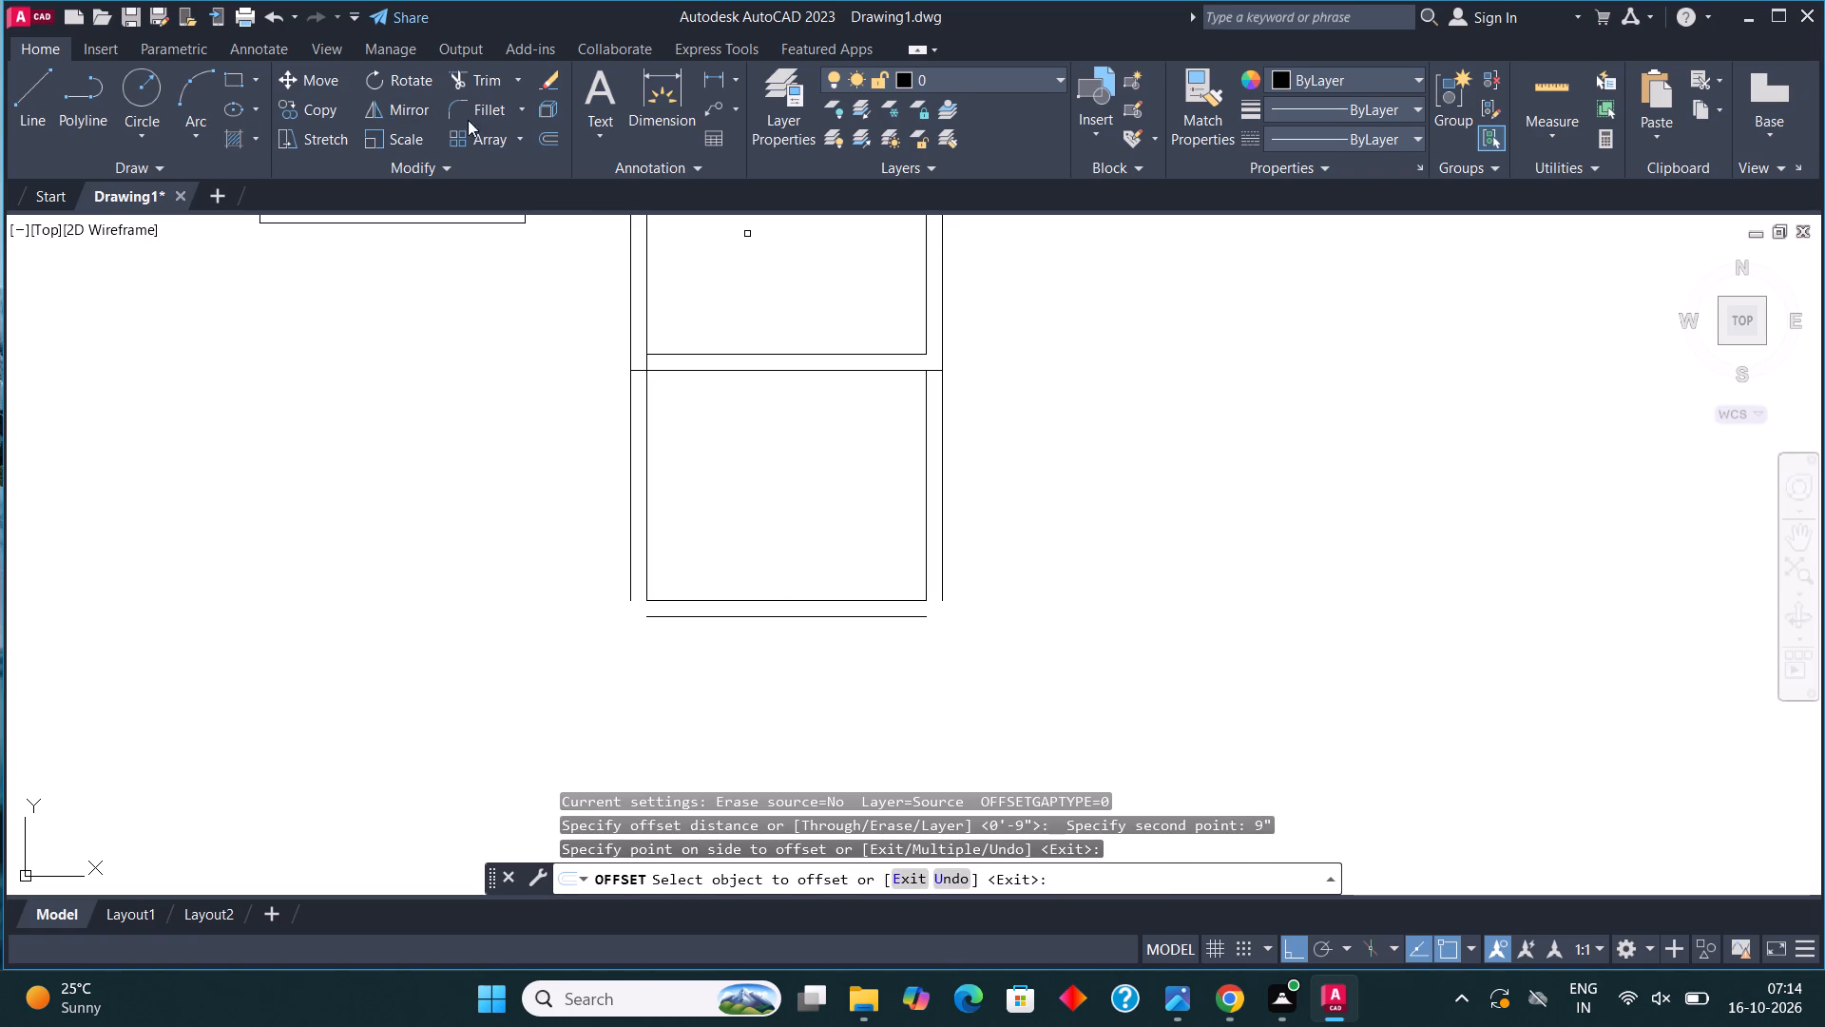
# Fillet the offset bottom line with the outer left and outer right lines to close both outer bottom corners.
pyautogui.click(470, 111)
pyautogui.click(627, 575)
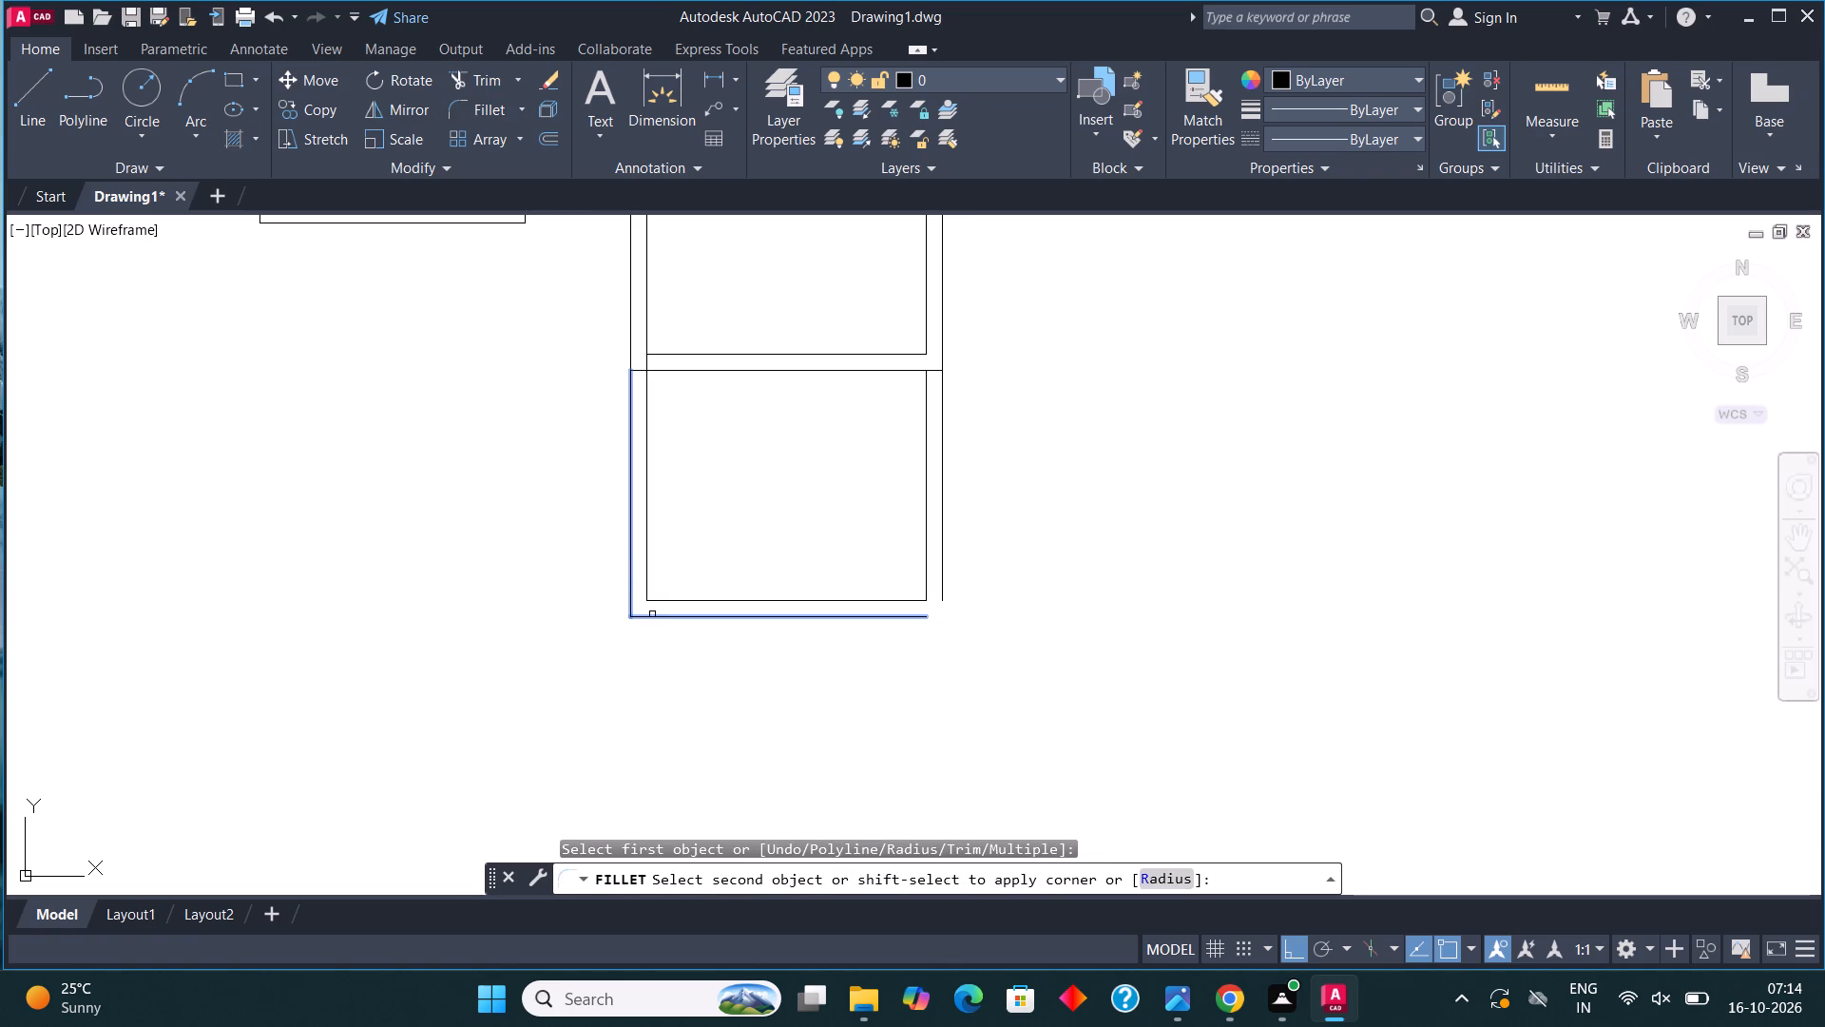
pyautogui.click(654, 616)
pyautogui.click(477, 113)
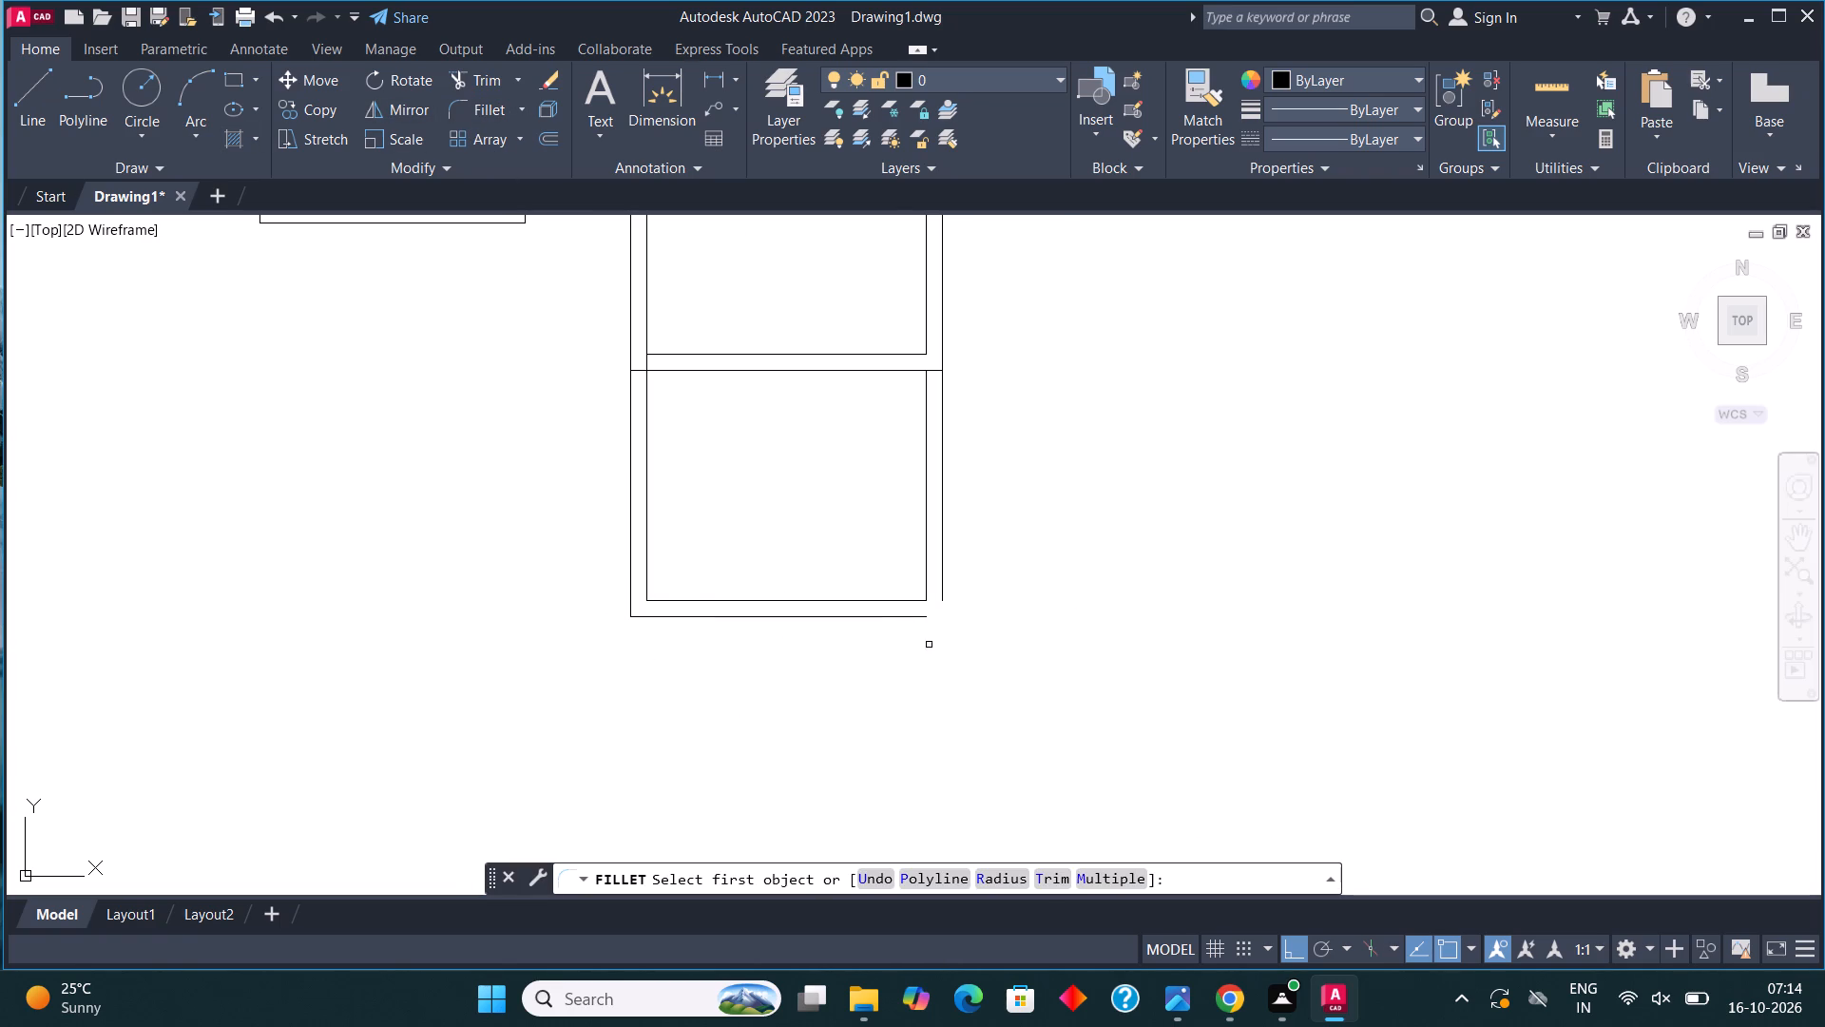
pyautogui.click(878, 618)
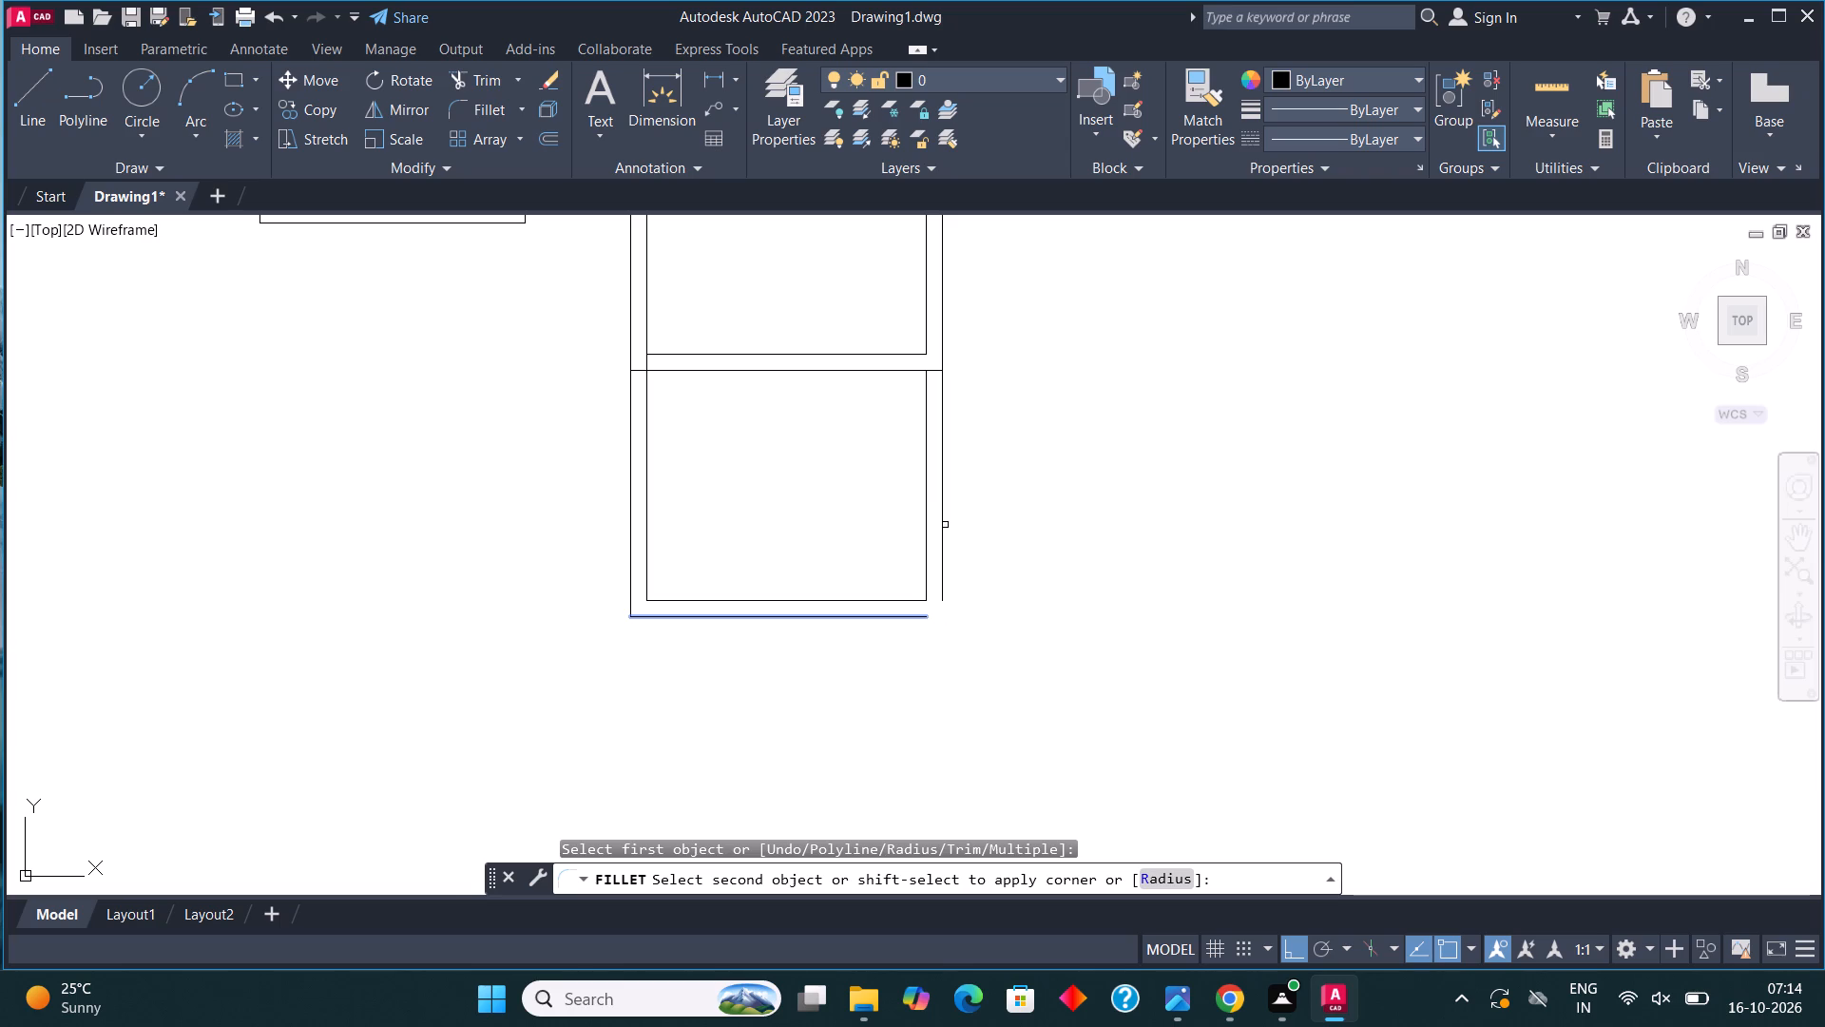
pyautogui.click(941, 513)
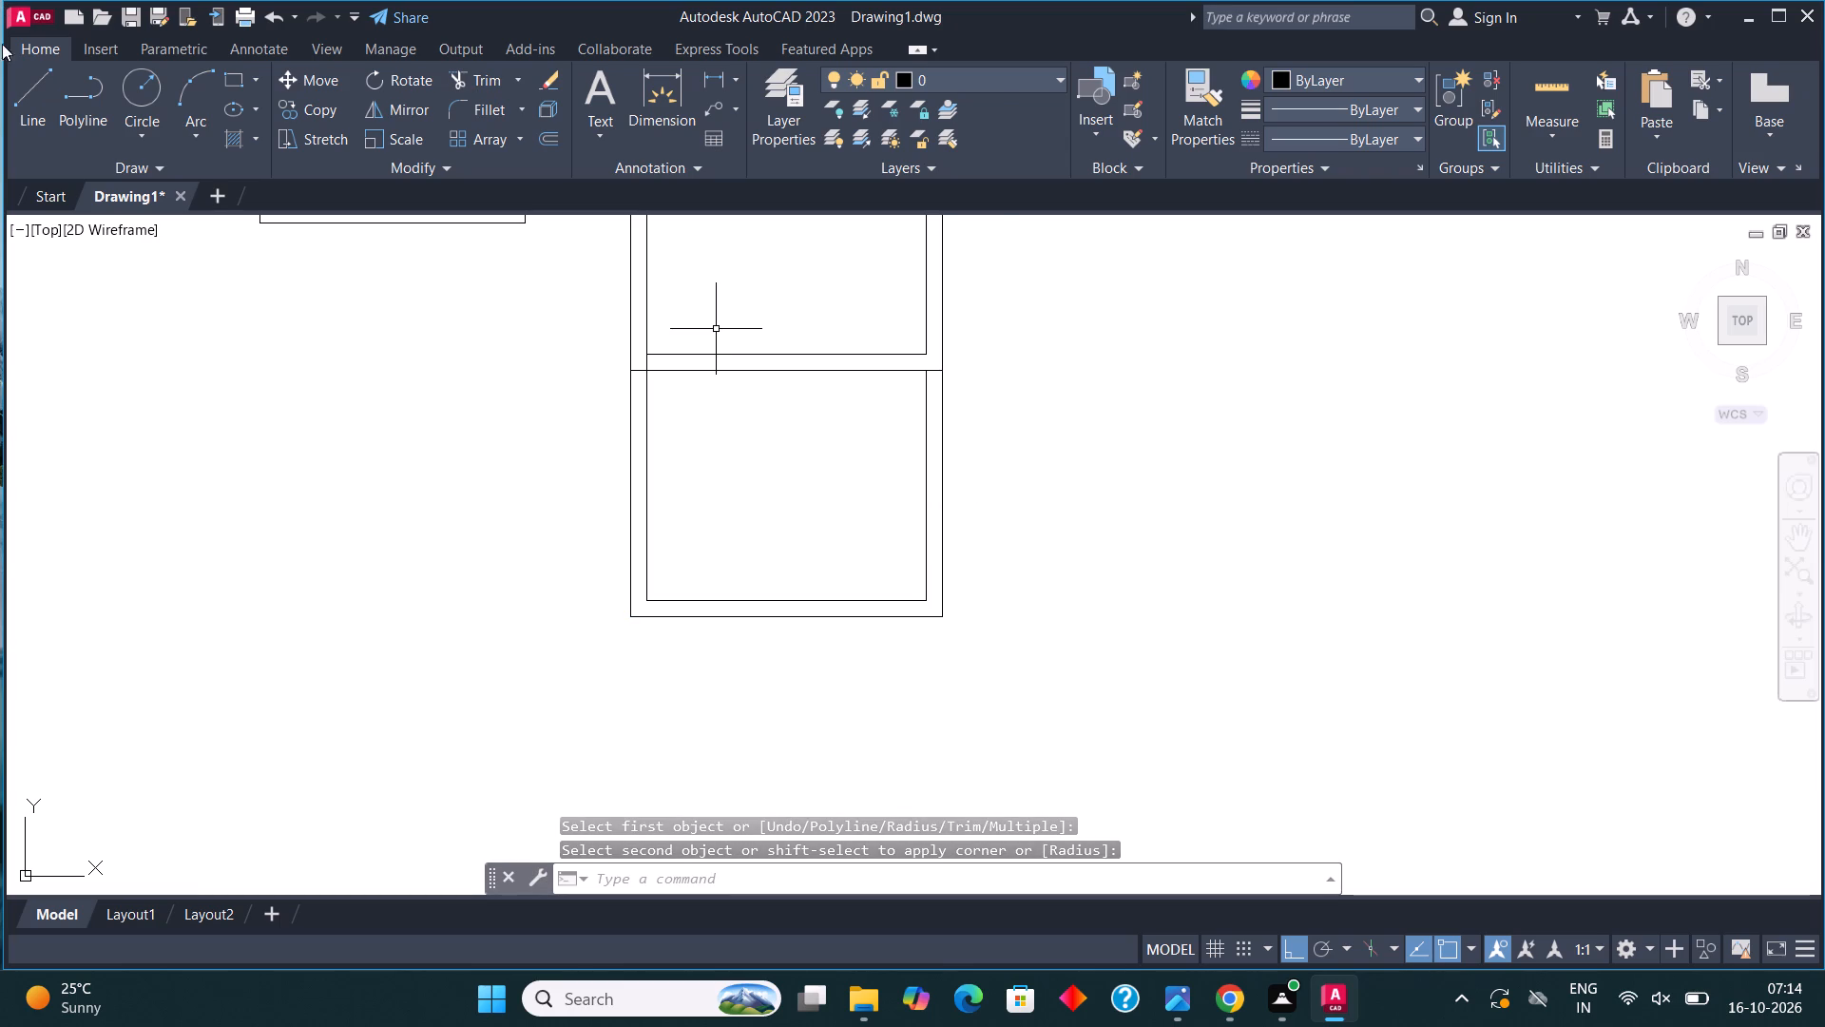
# Draw a 10' vertical line down from the outer bottom-right corner of the 10'11" deep space.
pyautogui.click(35, 90)
pyautogui.moveTo(1071, 577); pyautogui.dragTo(1063, 475, button='middle')
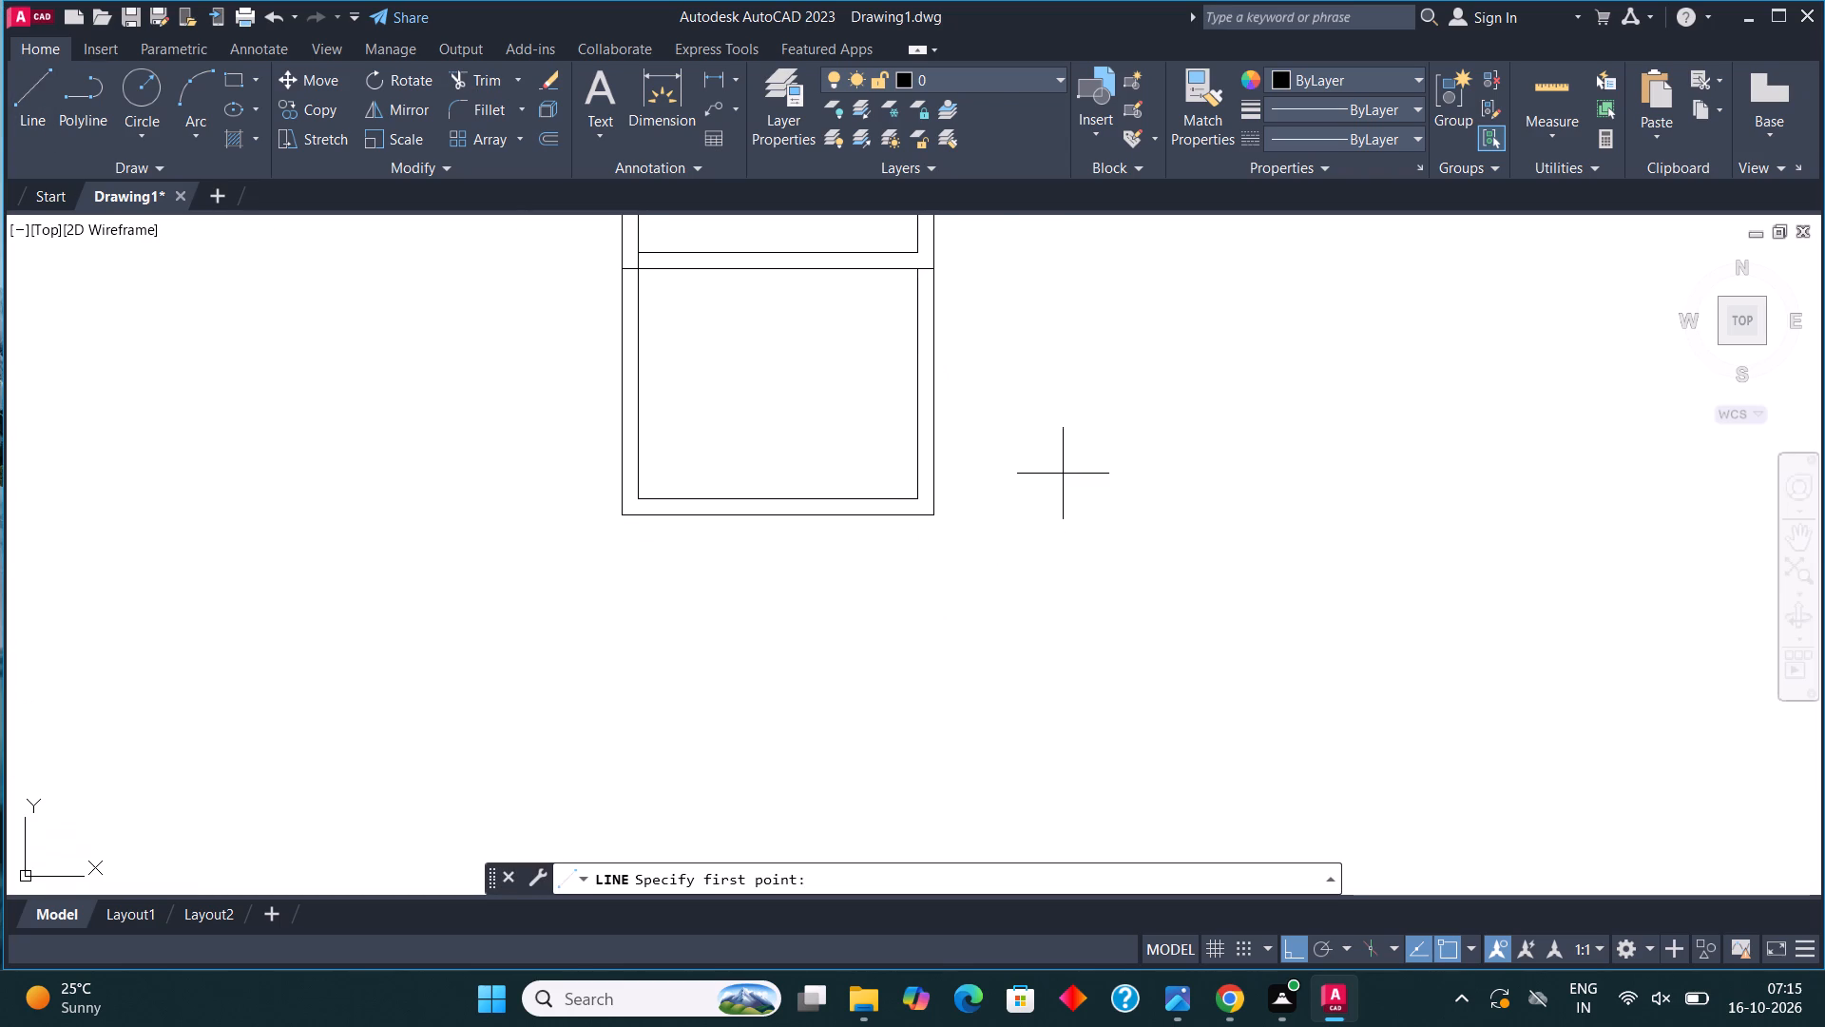
pyautogui.click(933, 511)
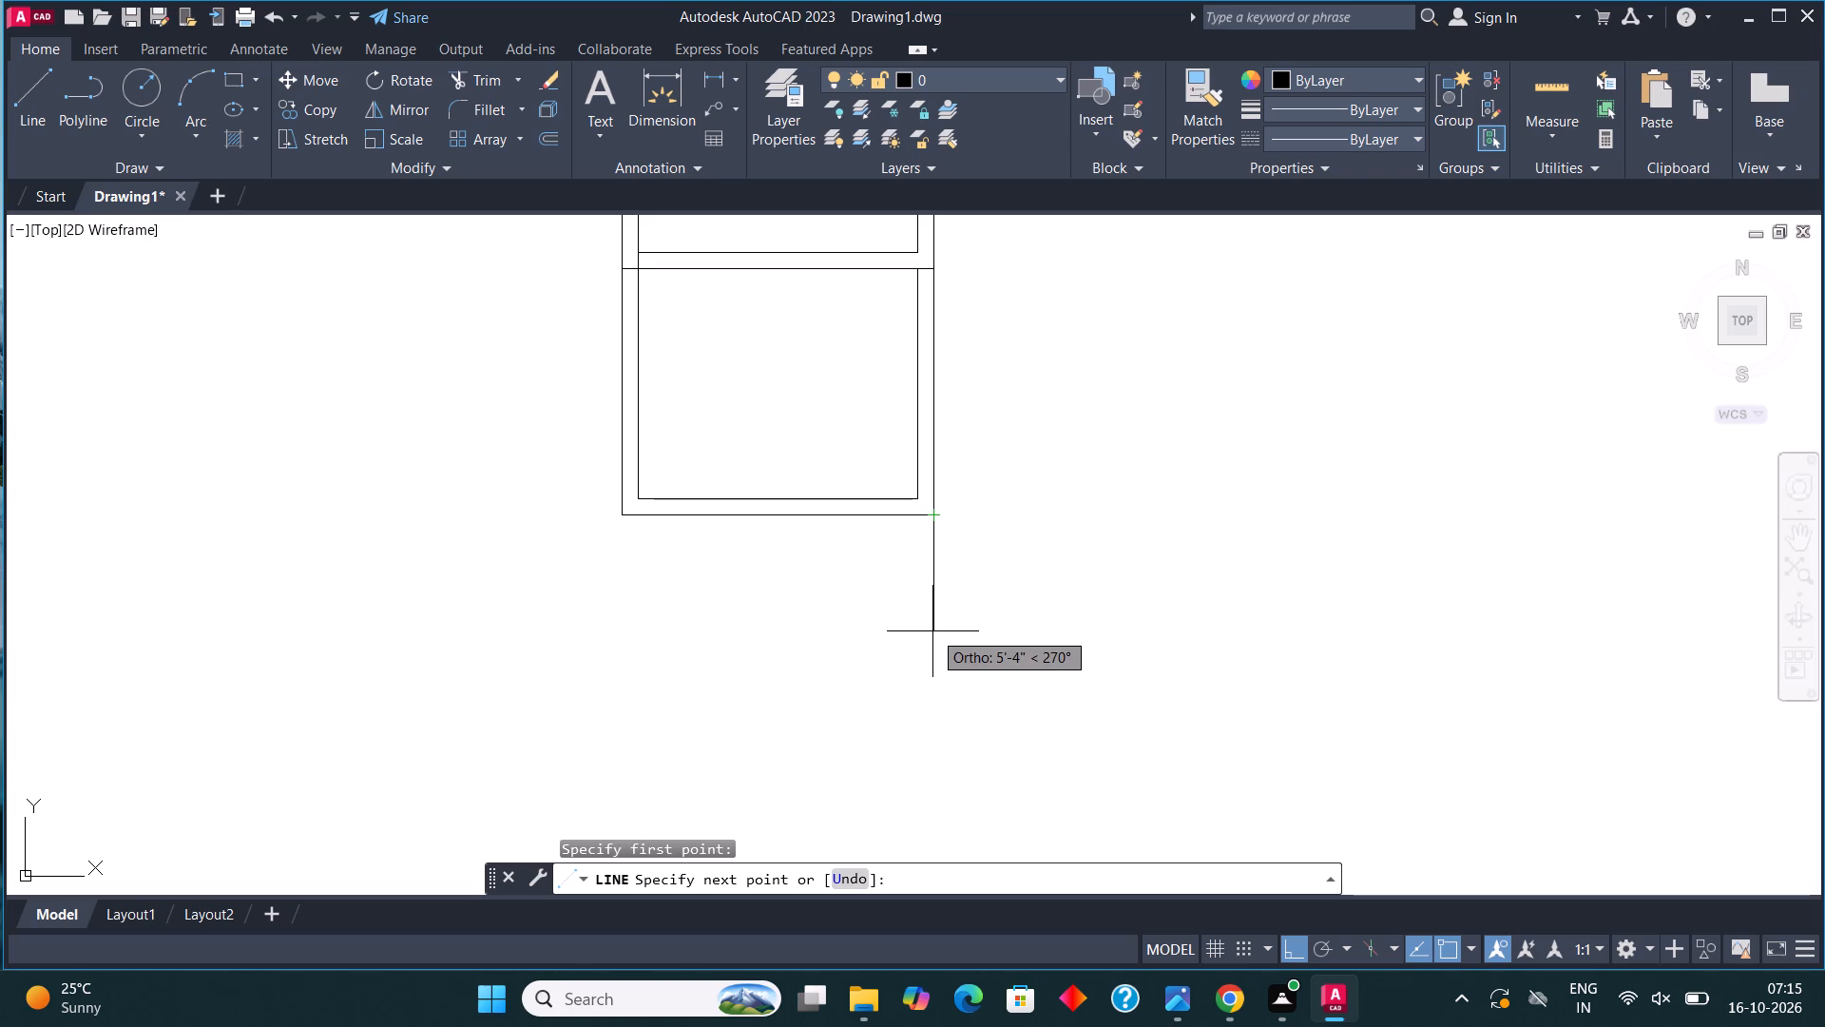
pyautogui.write("10'")
pyautogui.press('Return')
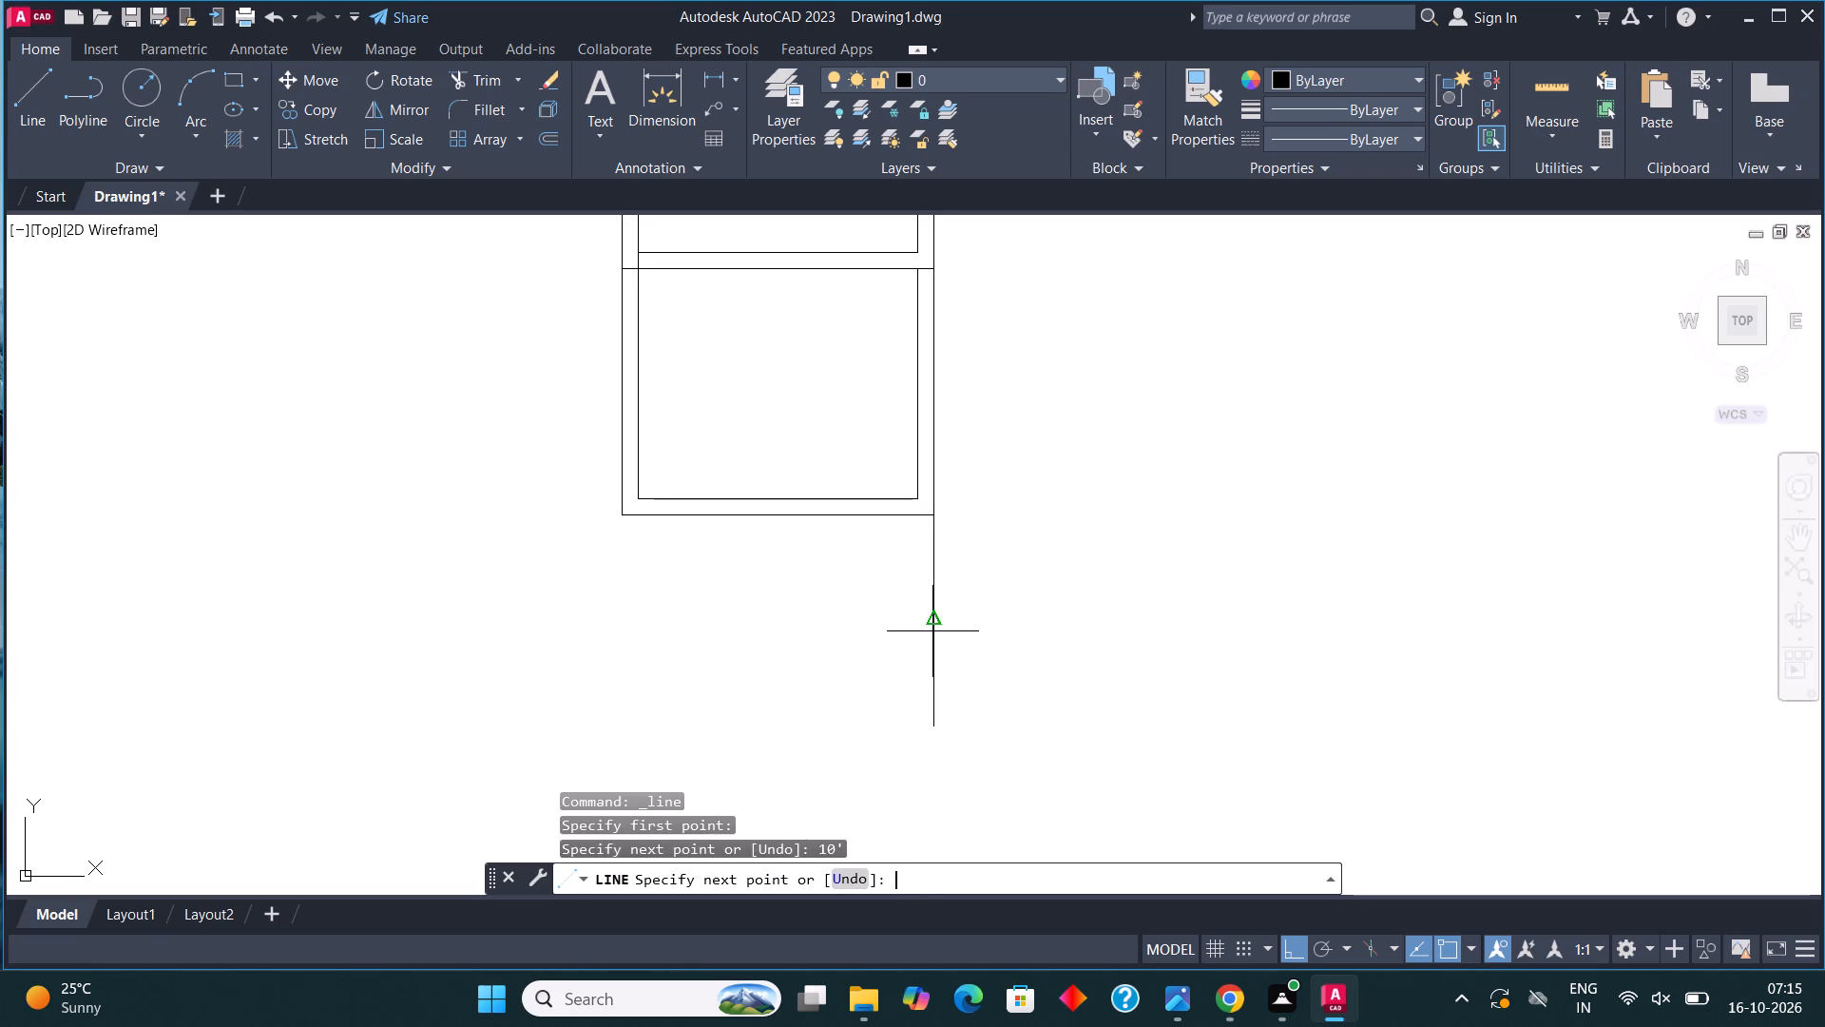
pyautogui.press('Escape')
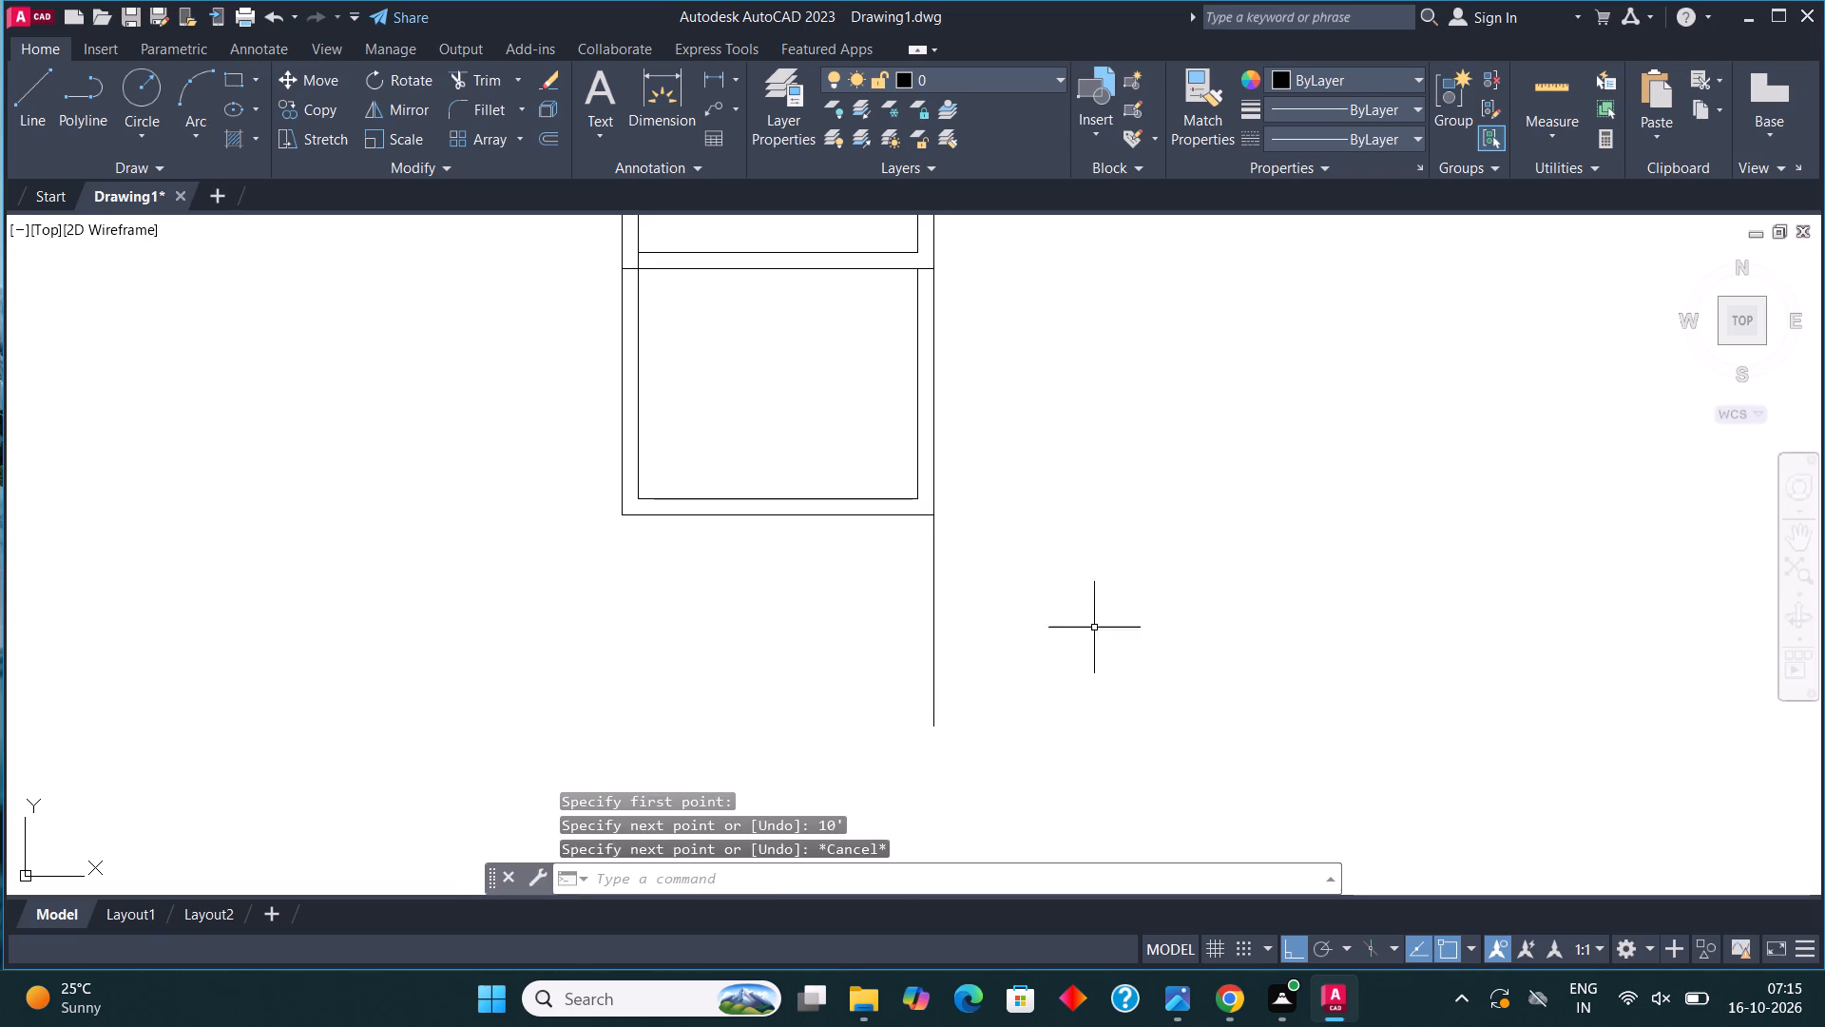
# Offset the 10' vertical line to the left by 9".
pyautogui.click(1096, 641)
pyautogui.click(850, 620)
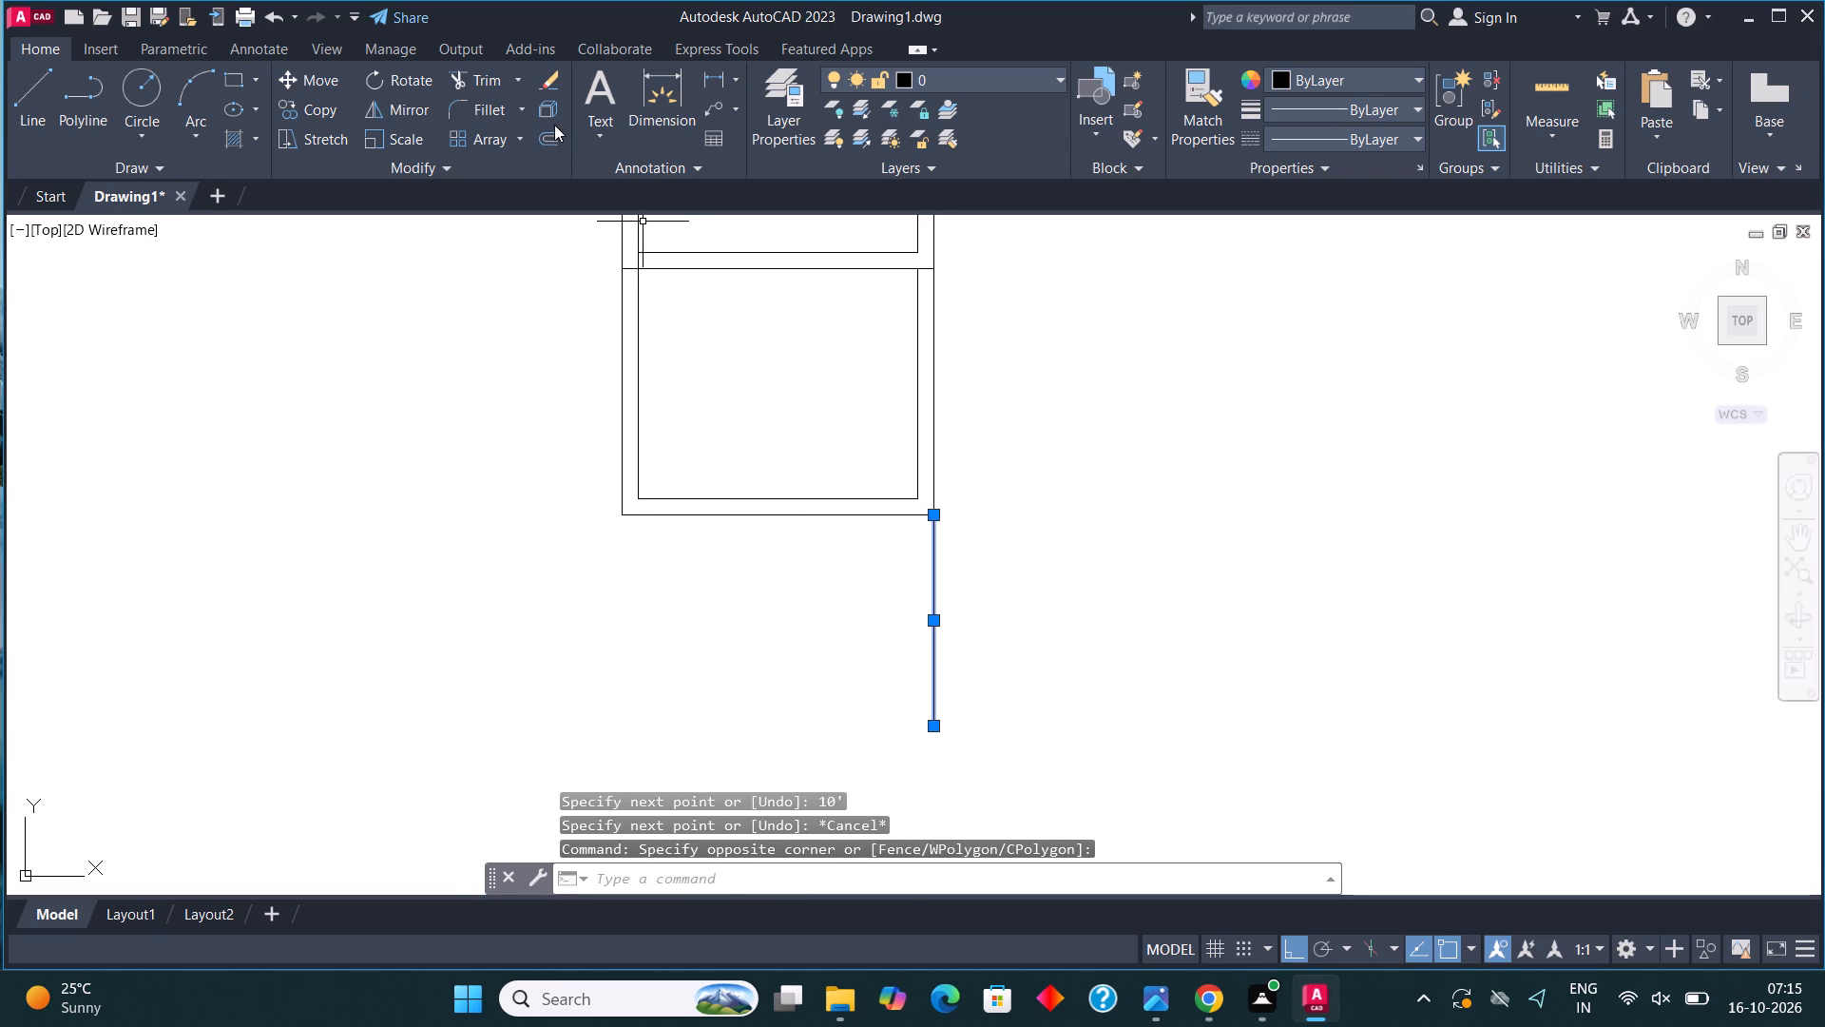
pyautogui.click(550, 125)
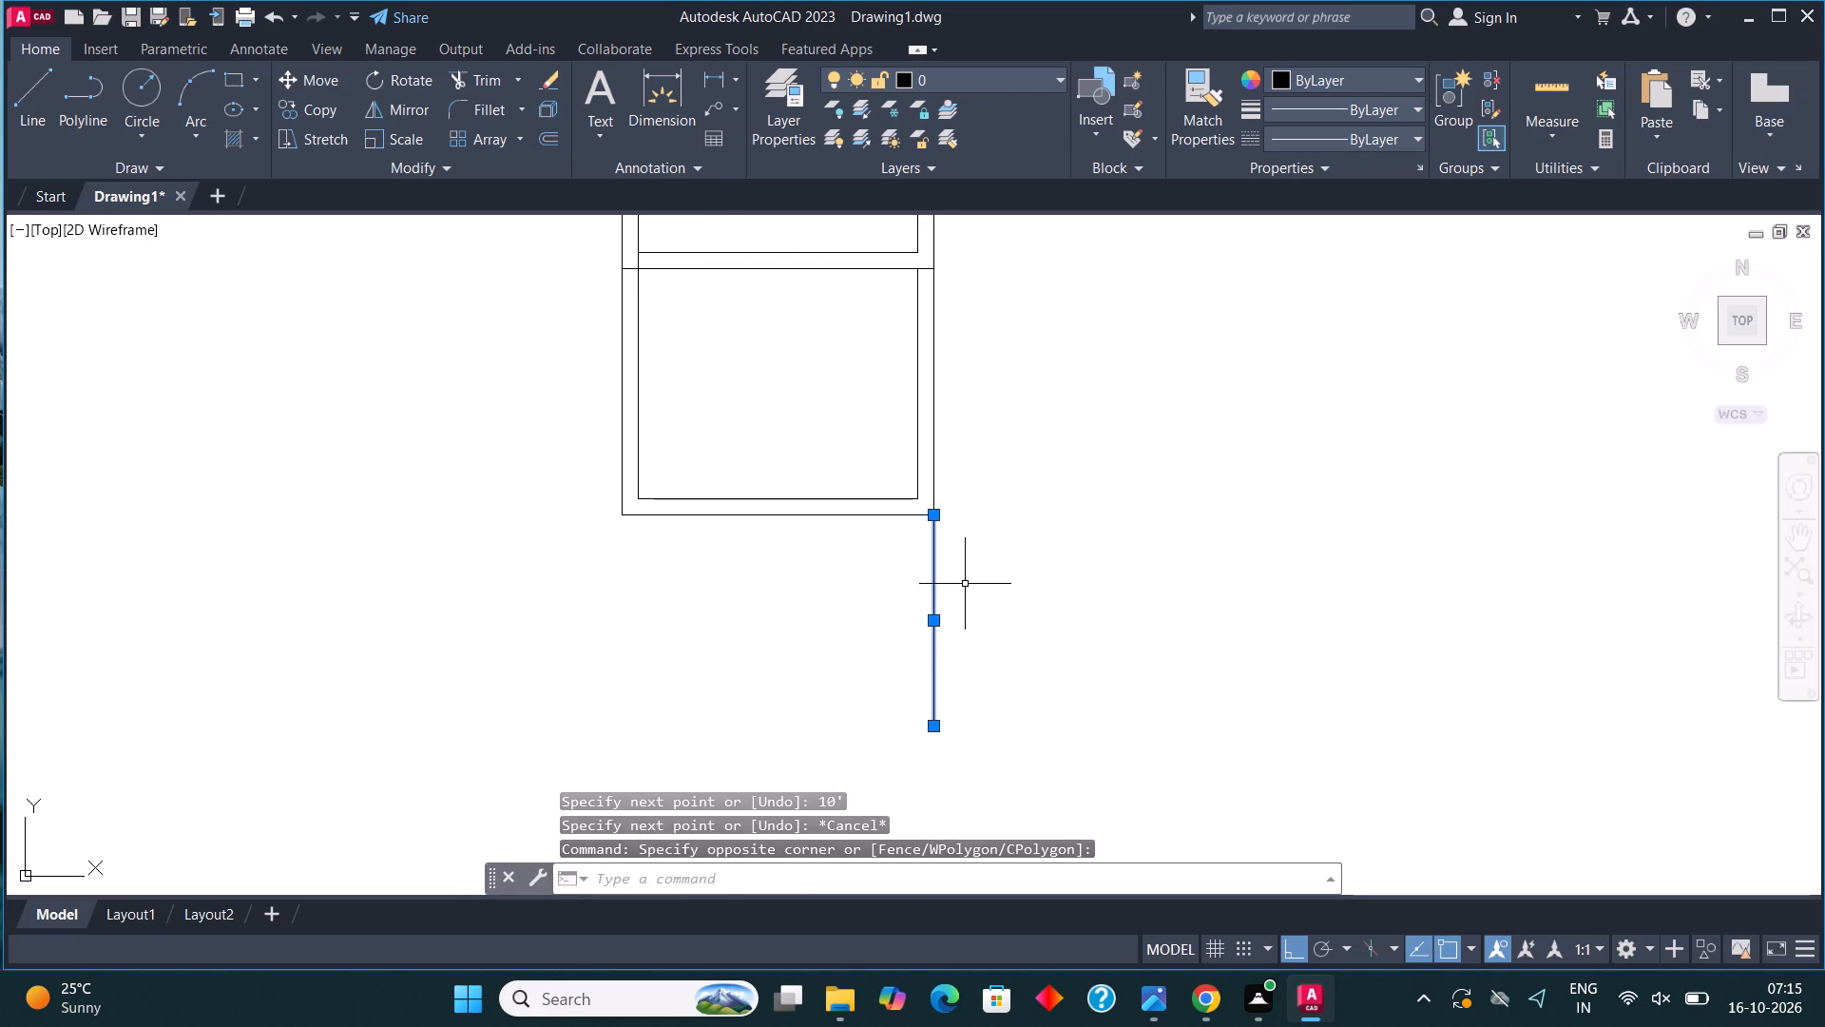
pyautogui.click(540, 130)
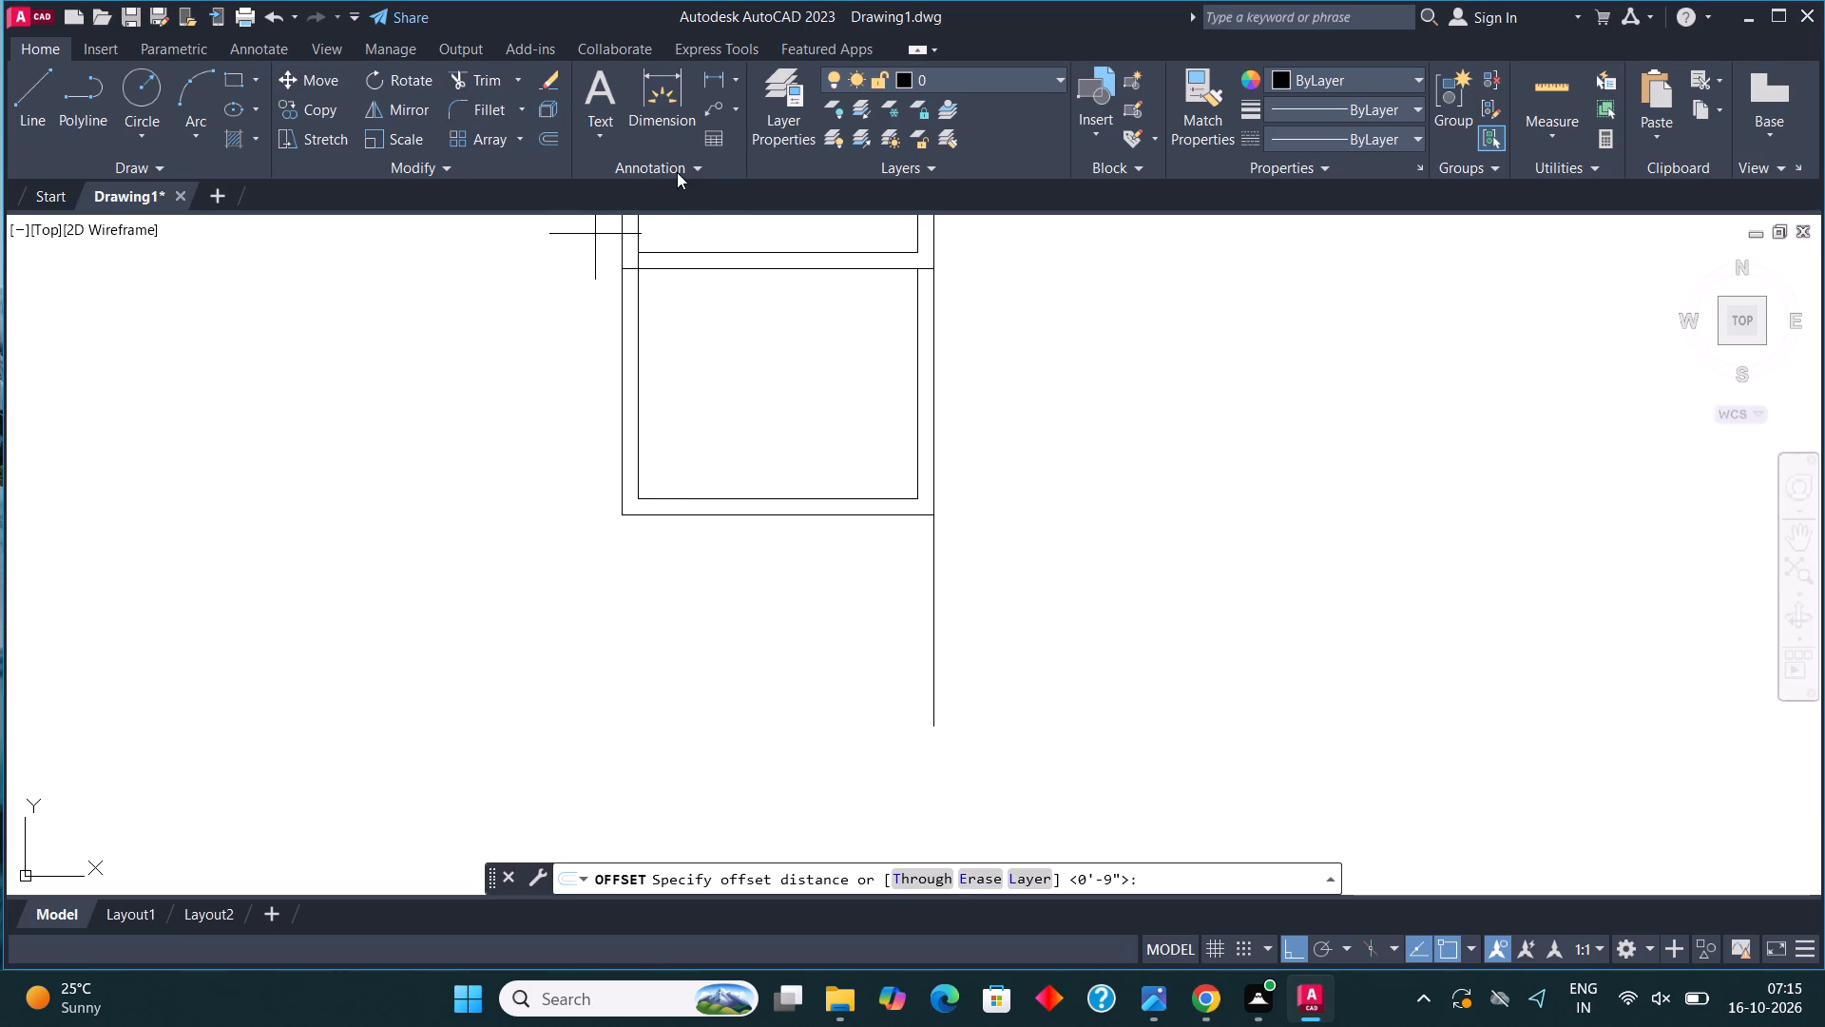
pyautogui.click(926, 639)
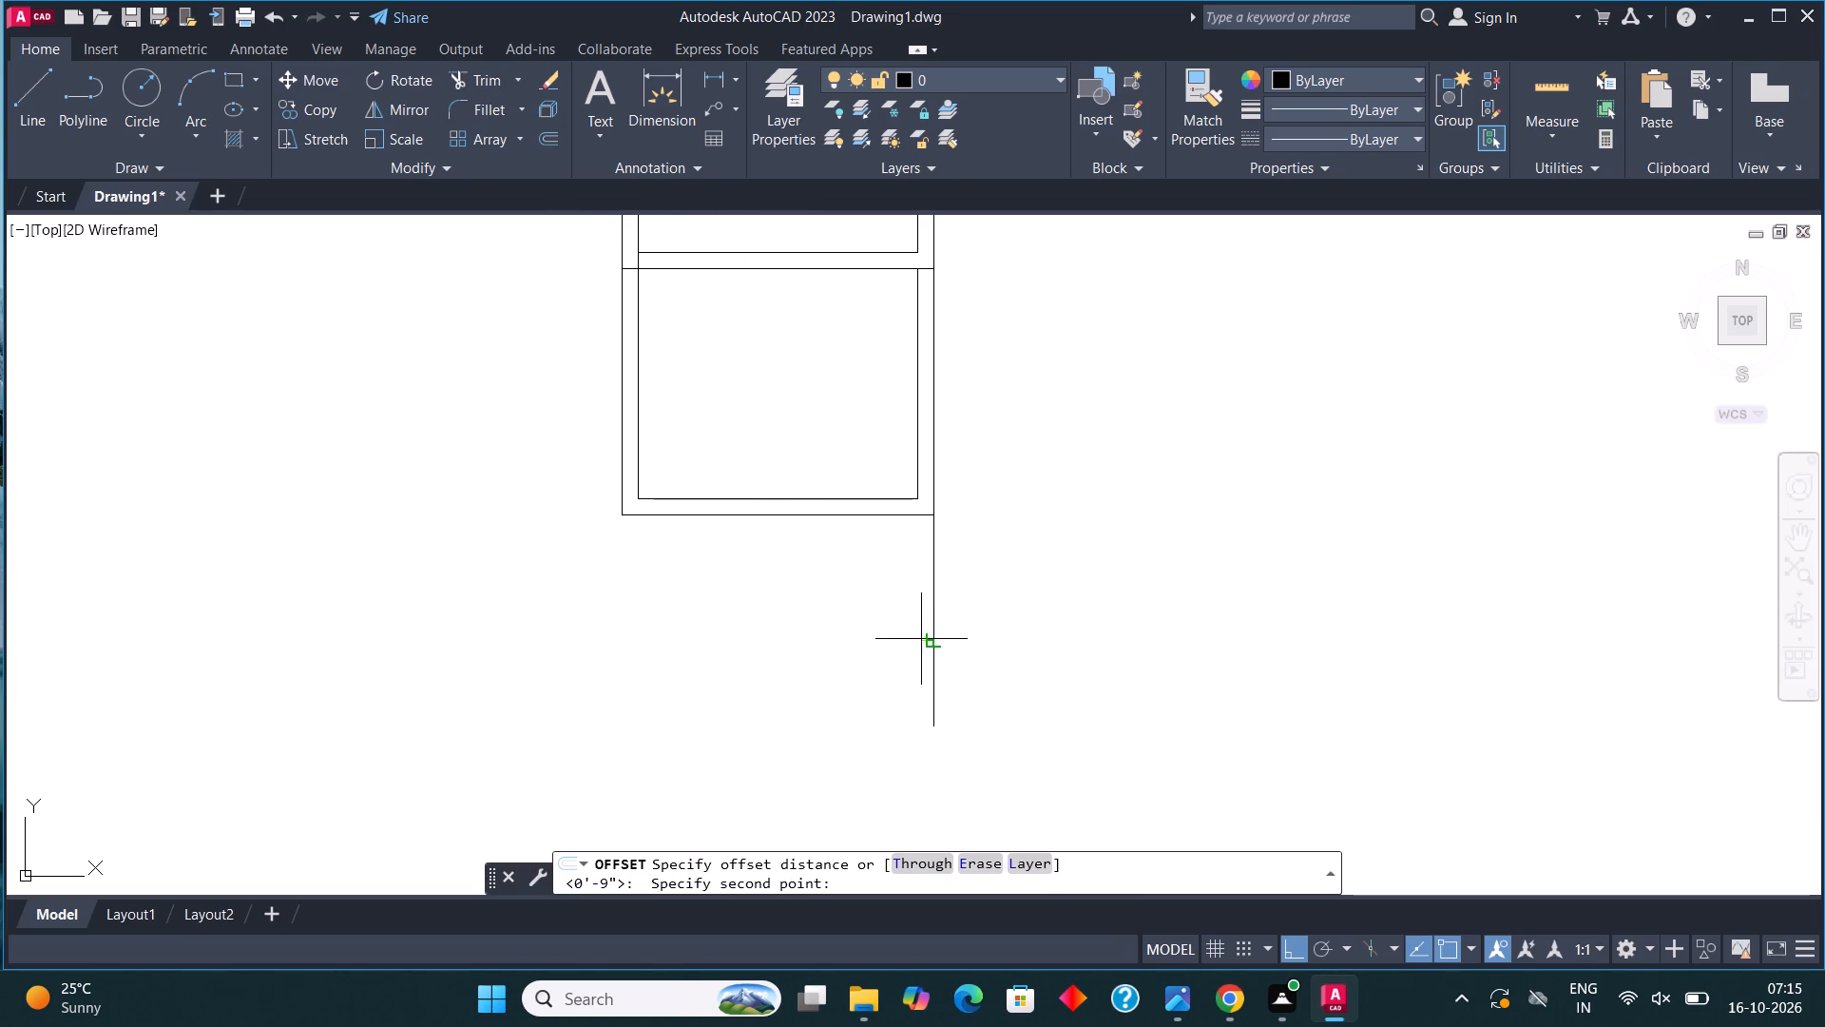
pyautogui.write('9"')
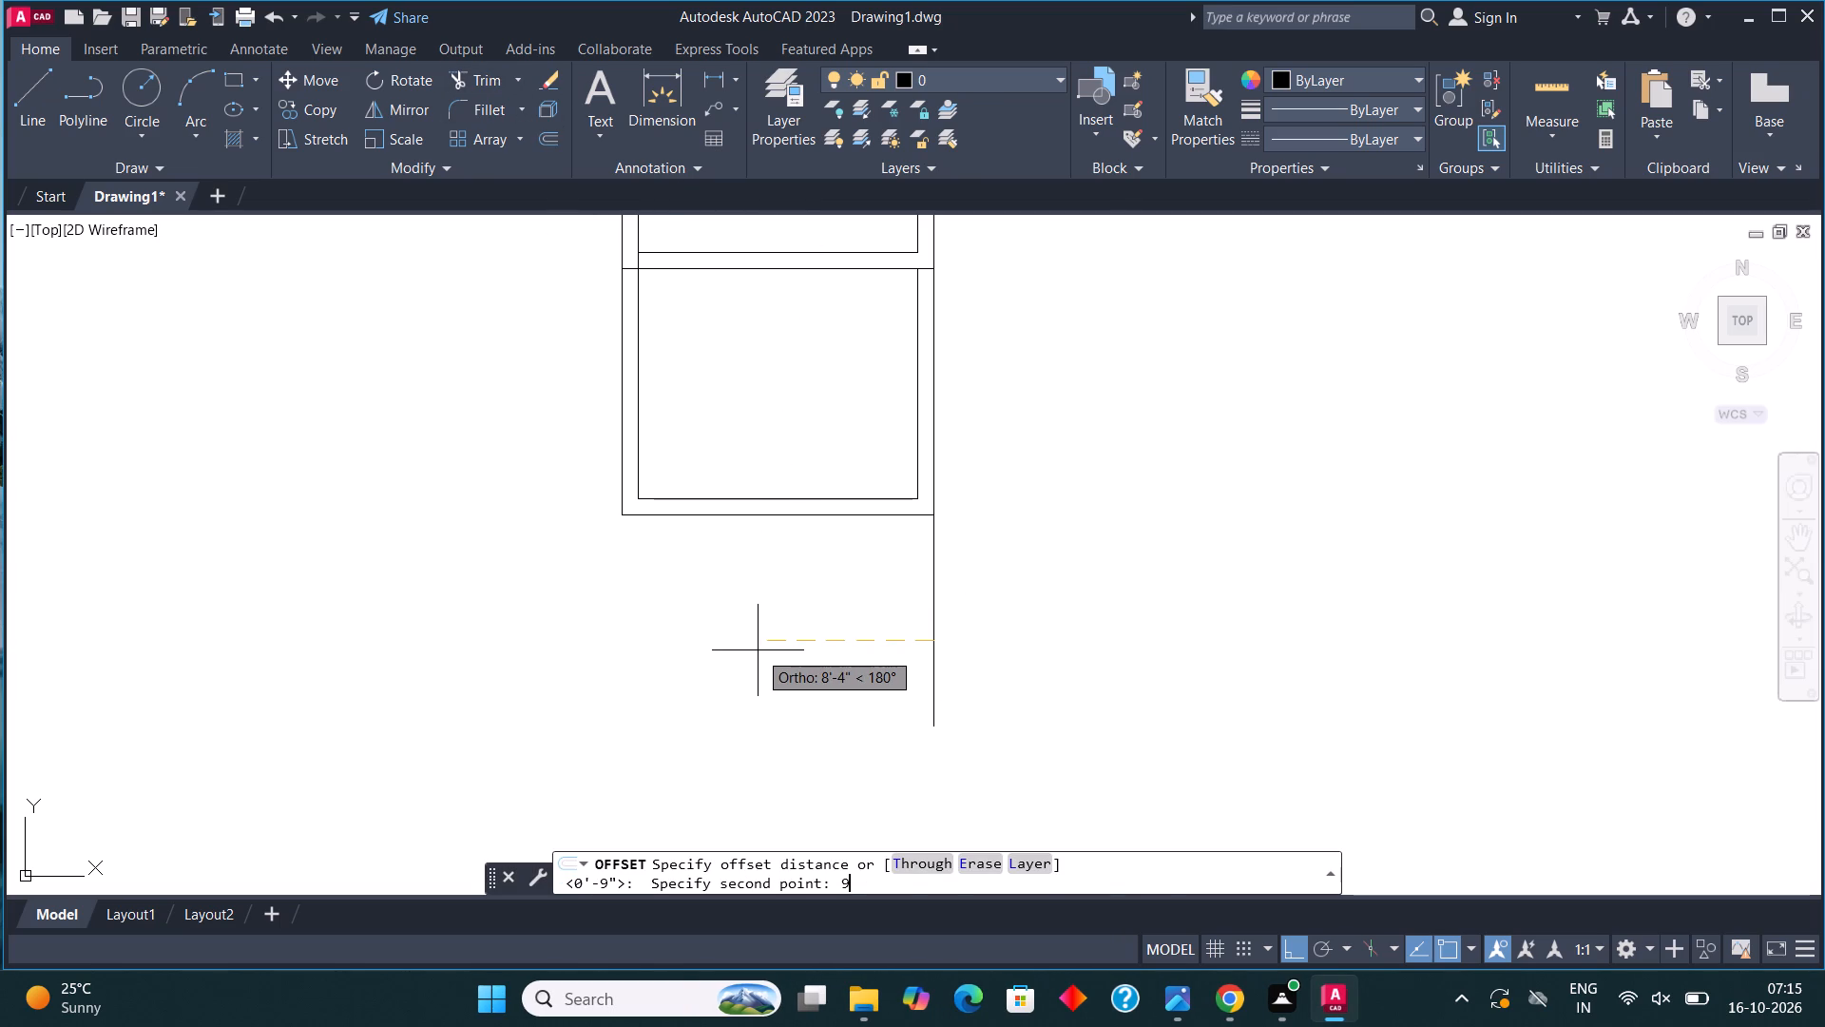
pyautogui.press('Return')
pyautogui.click(628, 594)
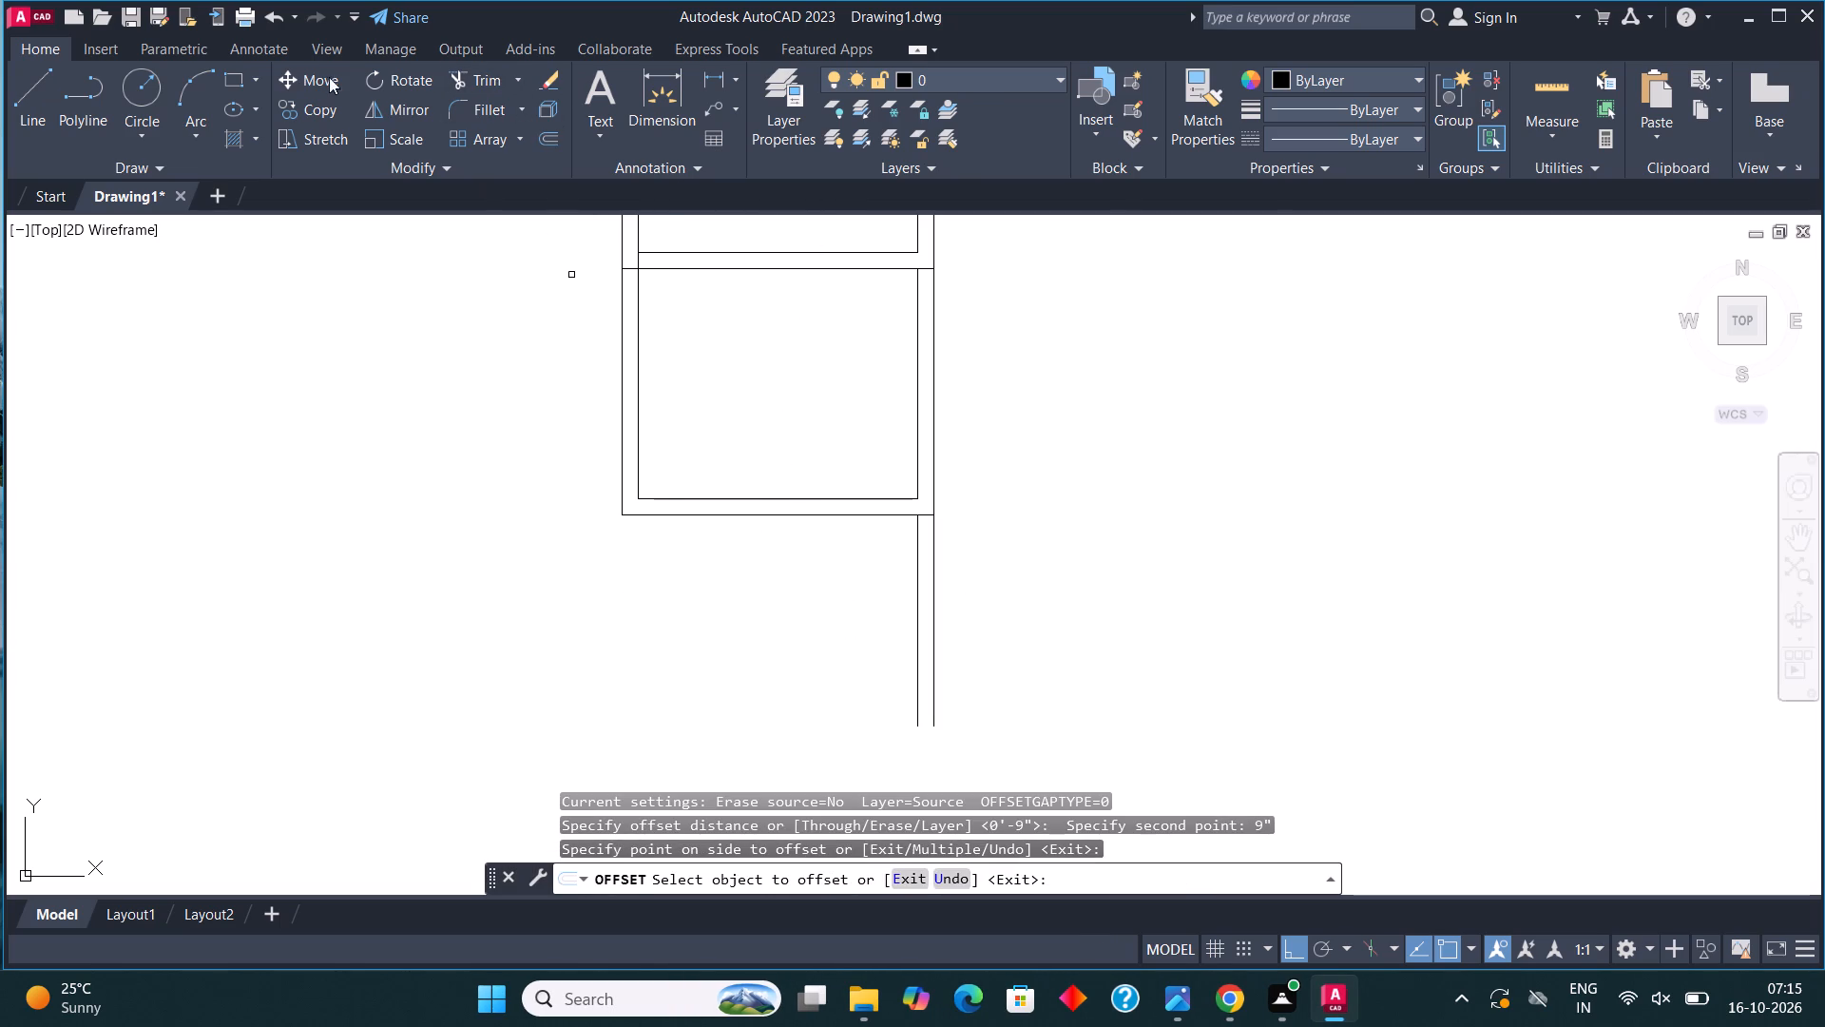
# Draw the next room's inner outline from the inner right line's top: 12' left, 10' down, and back across to that line's lower end.
pyautogui.click(46, 97)
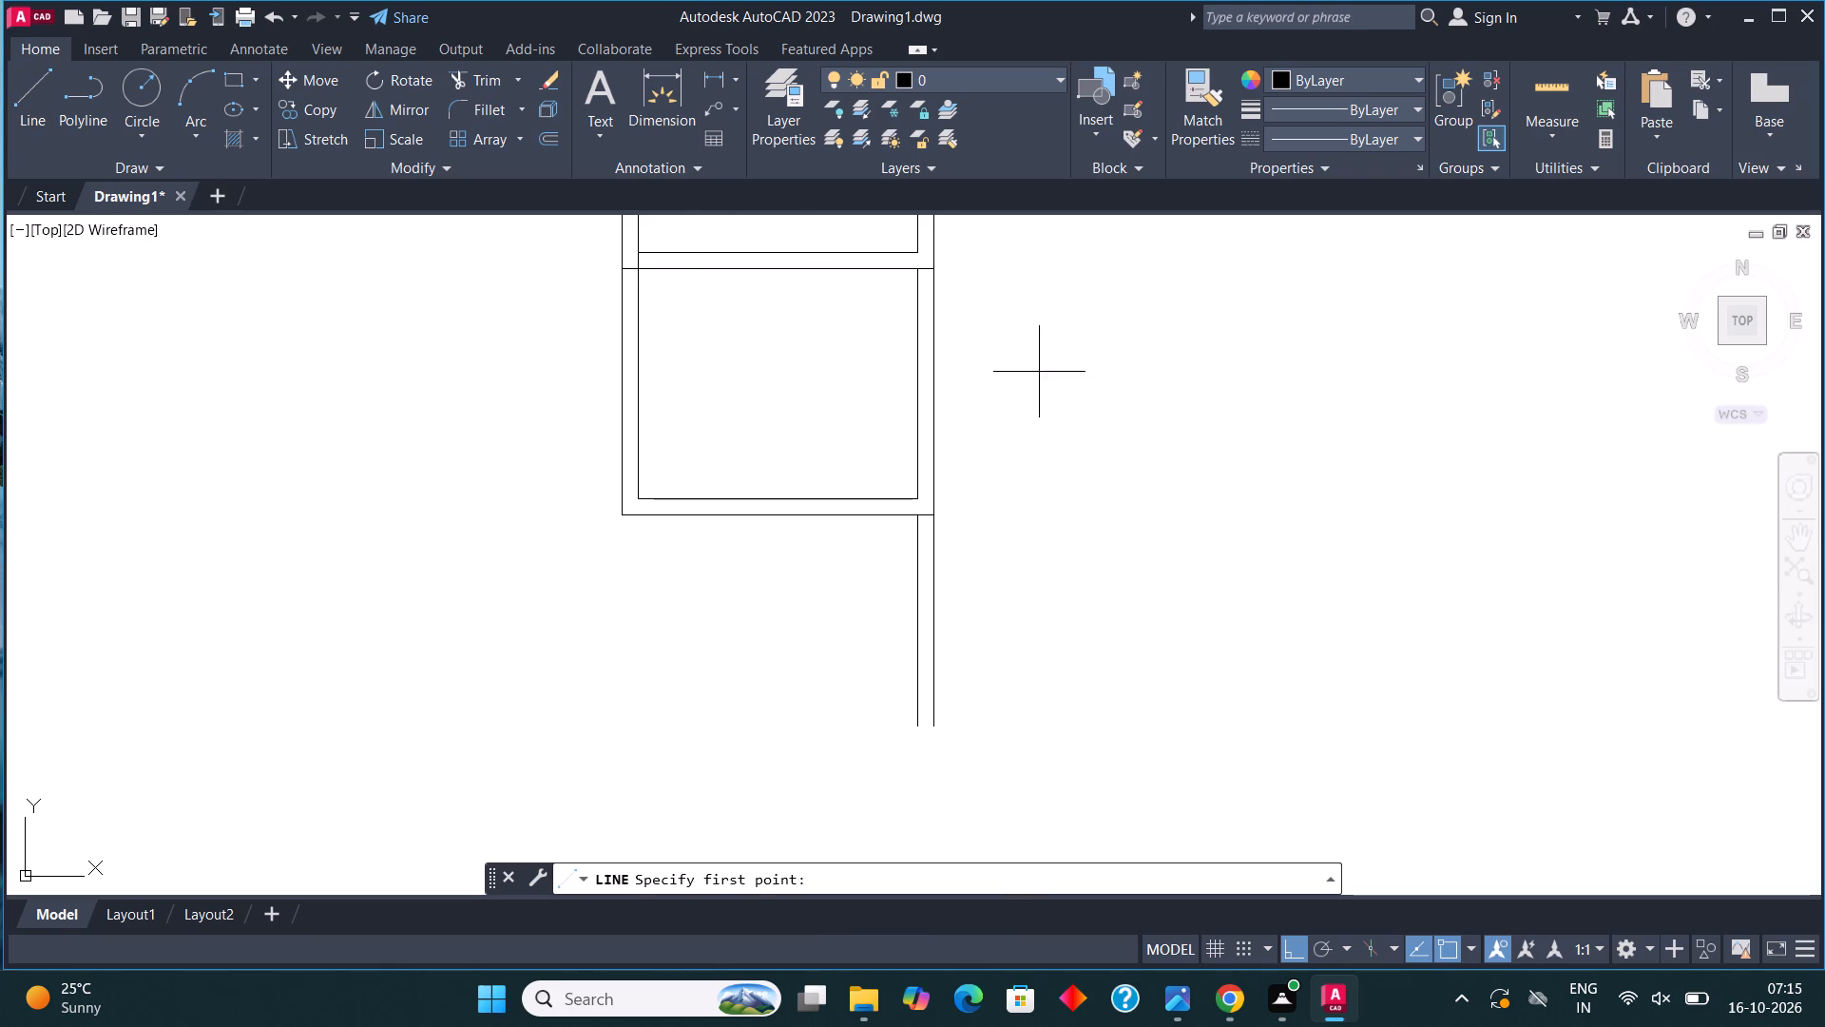
pyautogui.click(913, 518)
pyautogui.write("12'")
pyautogui.press('Return')
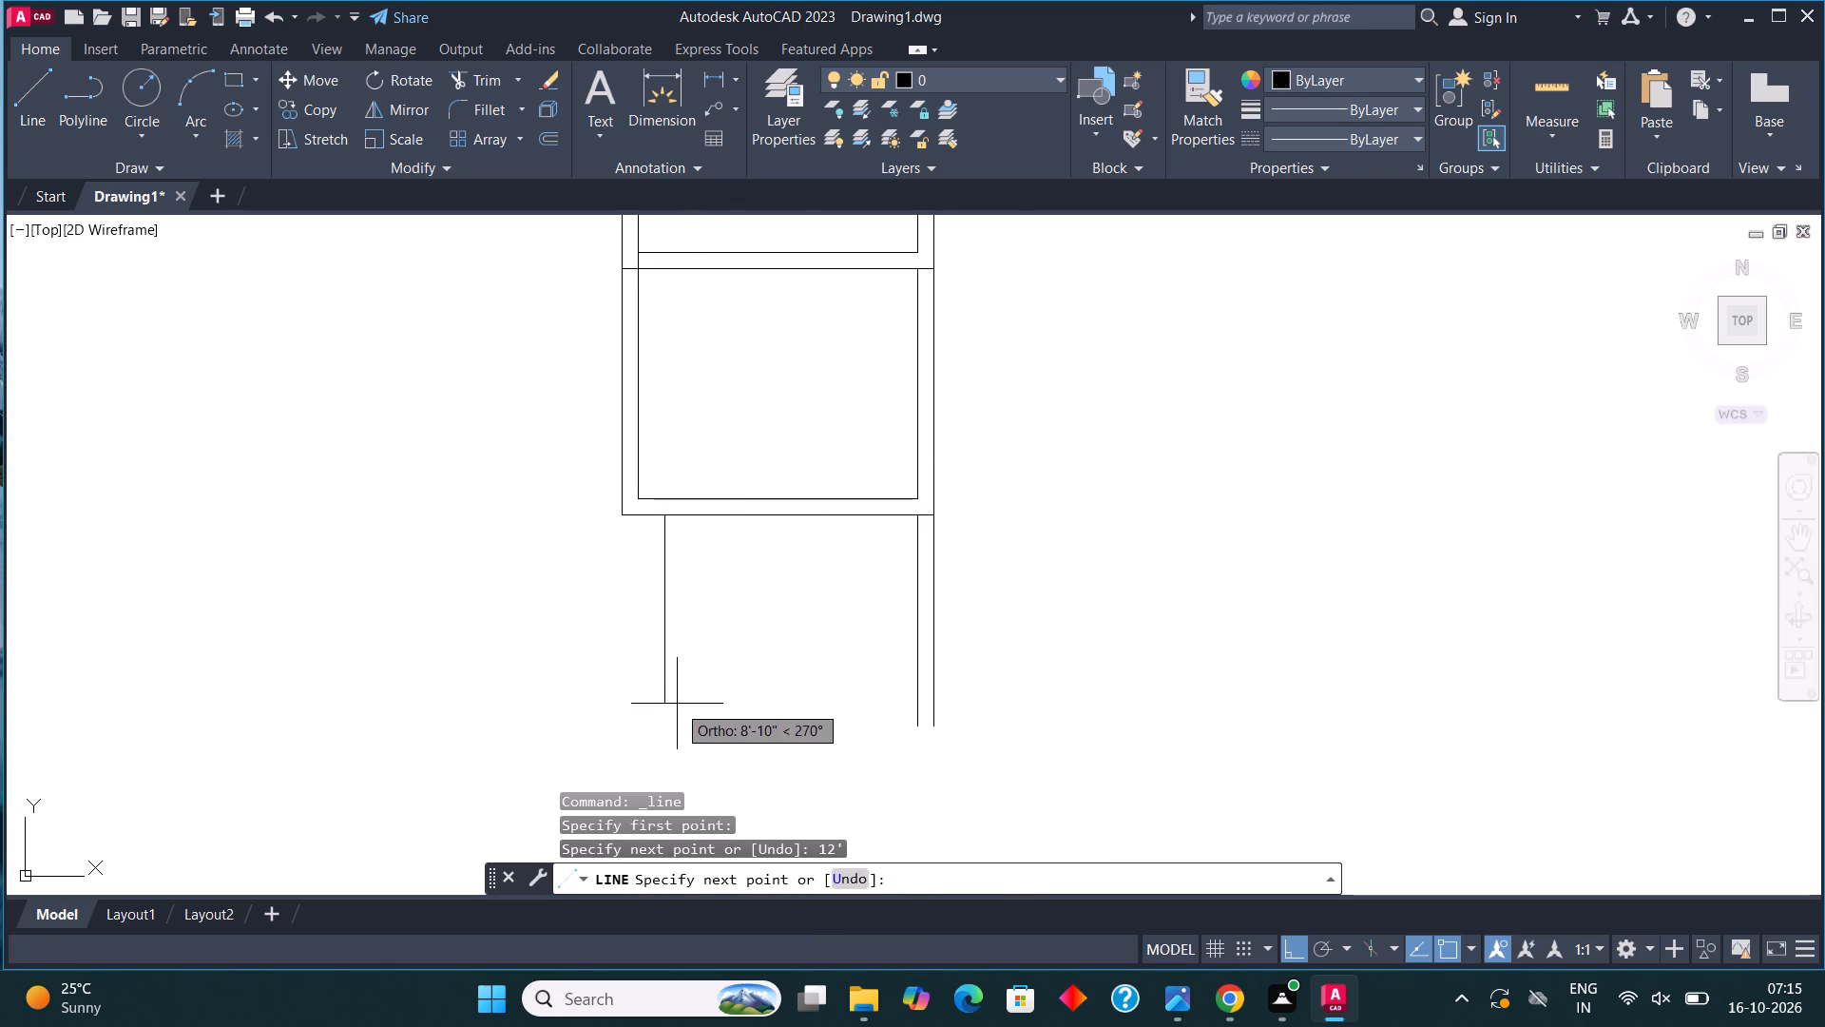
pyautogui.write("10'")
pyautogui.press('Return')
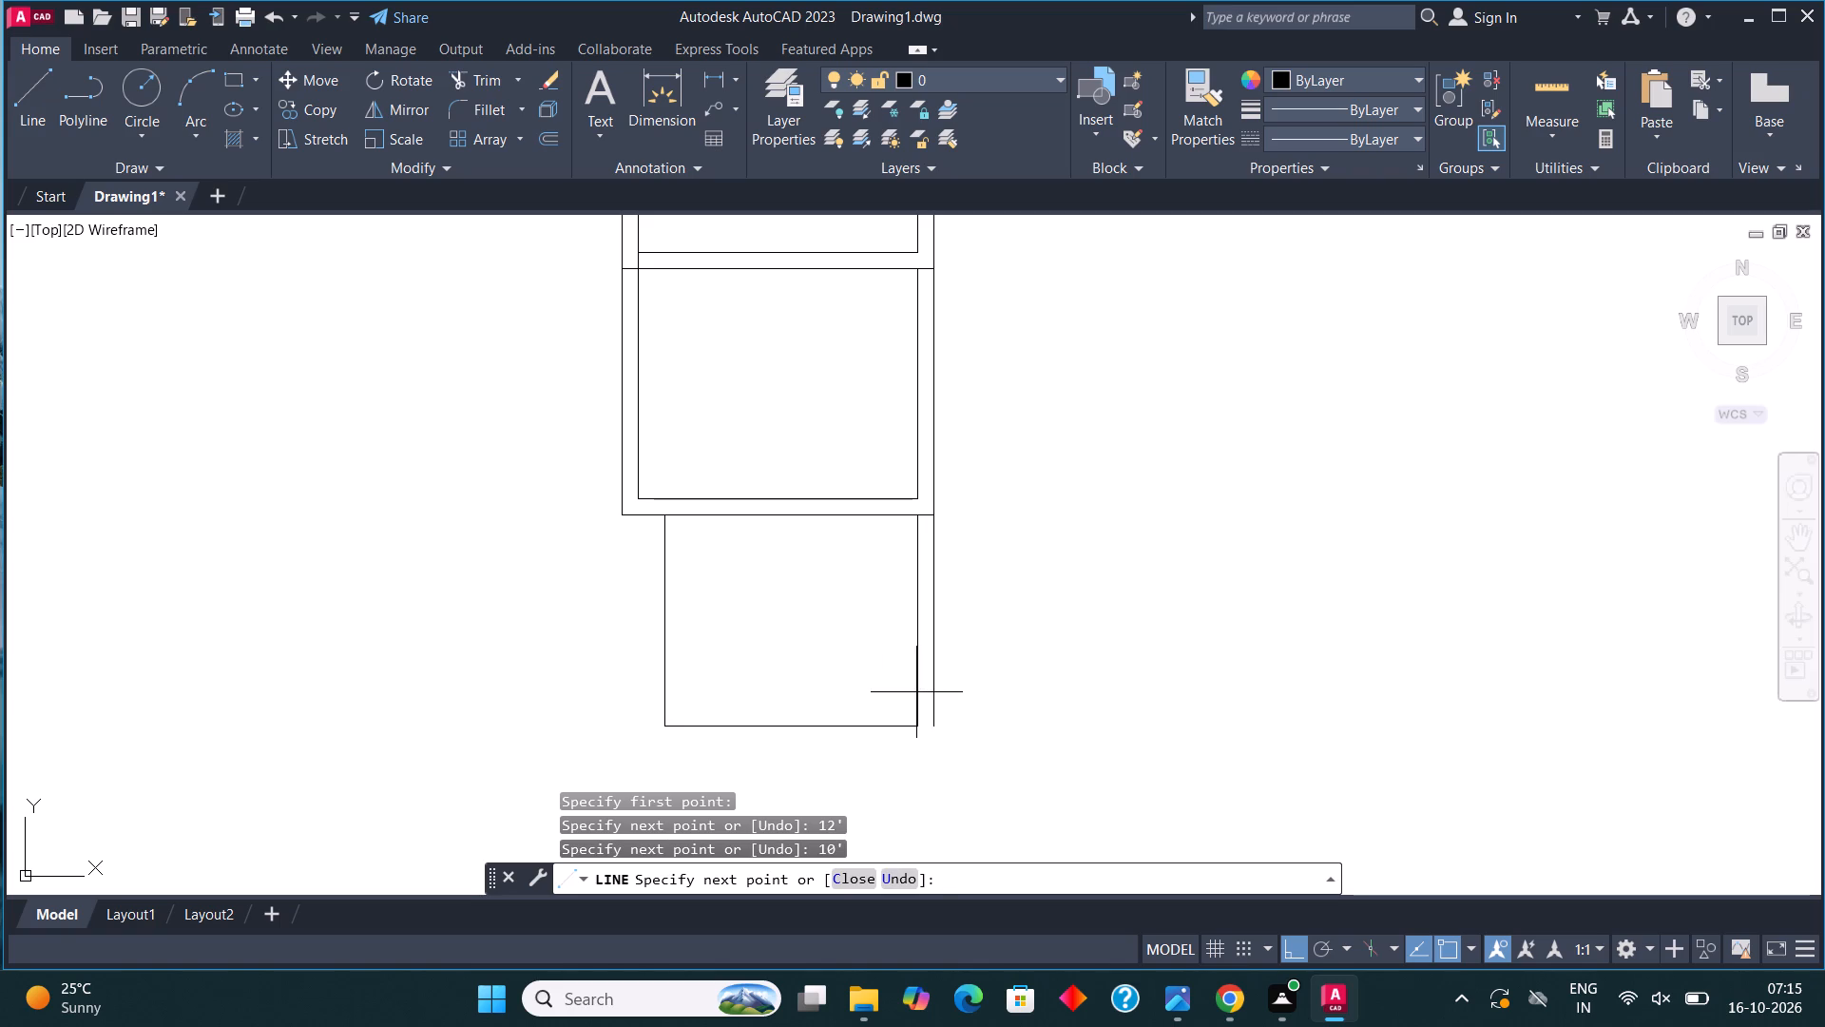
pyautogui.click(920, 718)
pyautogui.moveTo(944, 679); pyautogui.dragTo(928, 530, button='middle')
pyautogui.scroll(1, 928, 530)
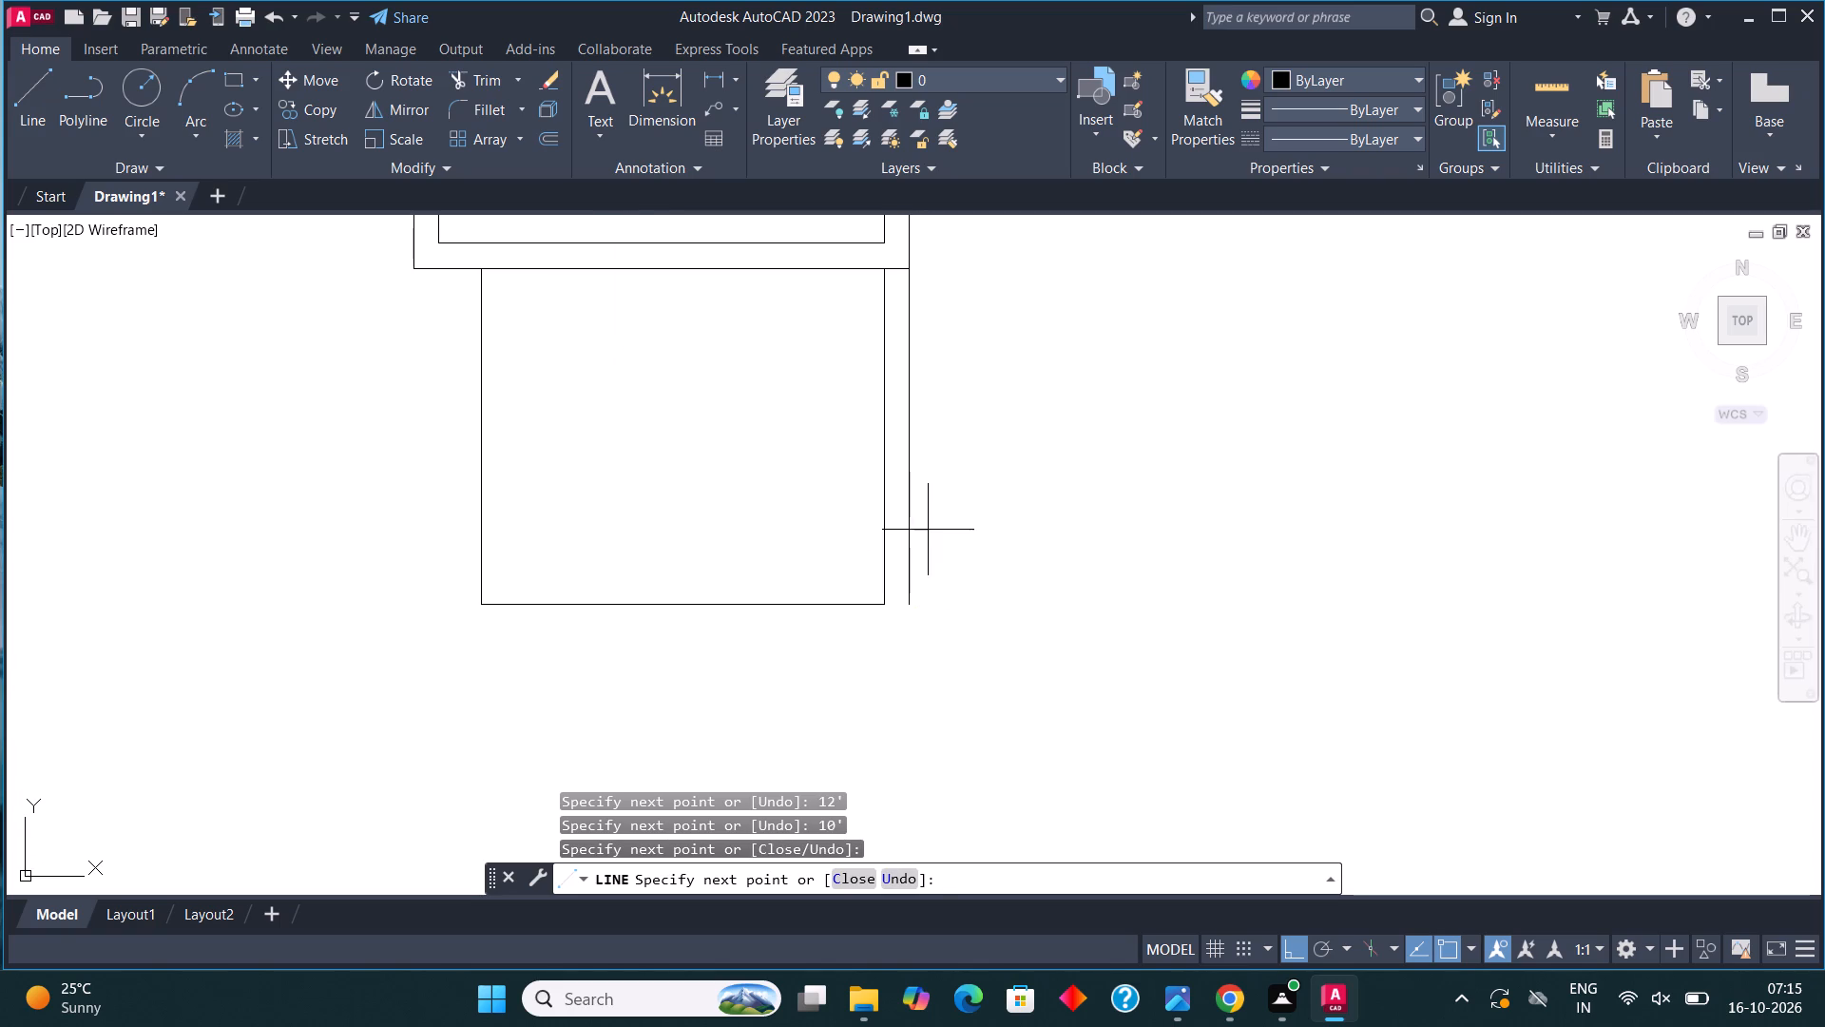
pyautogui.press('Escape')
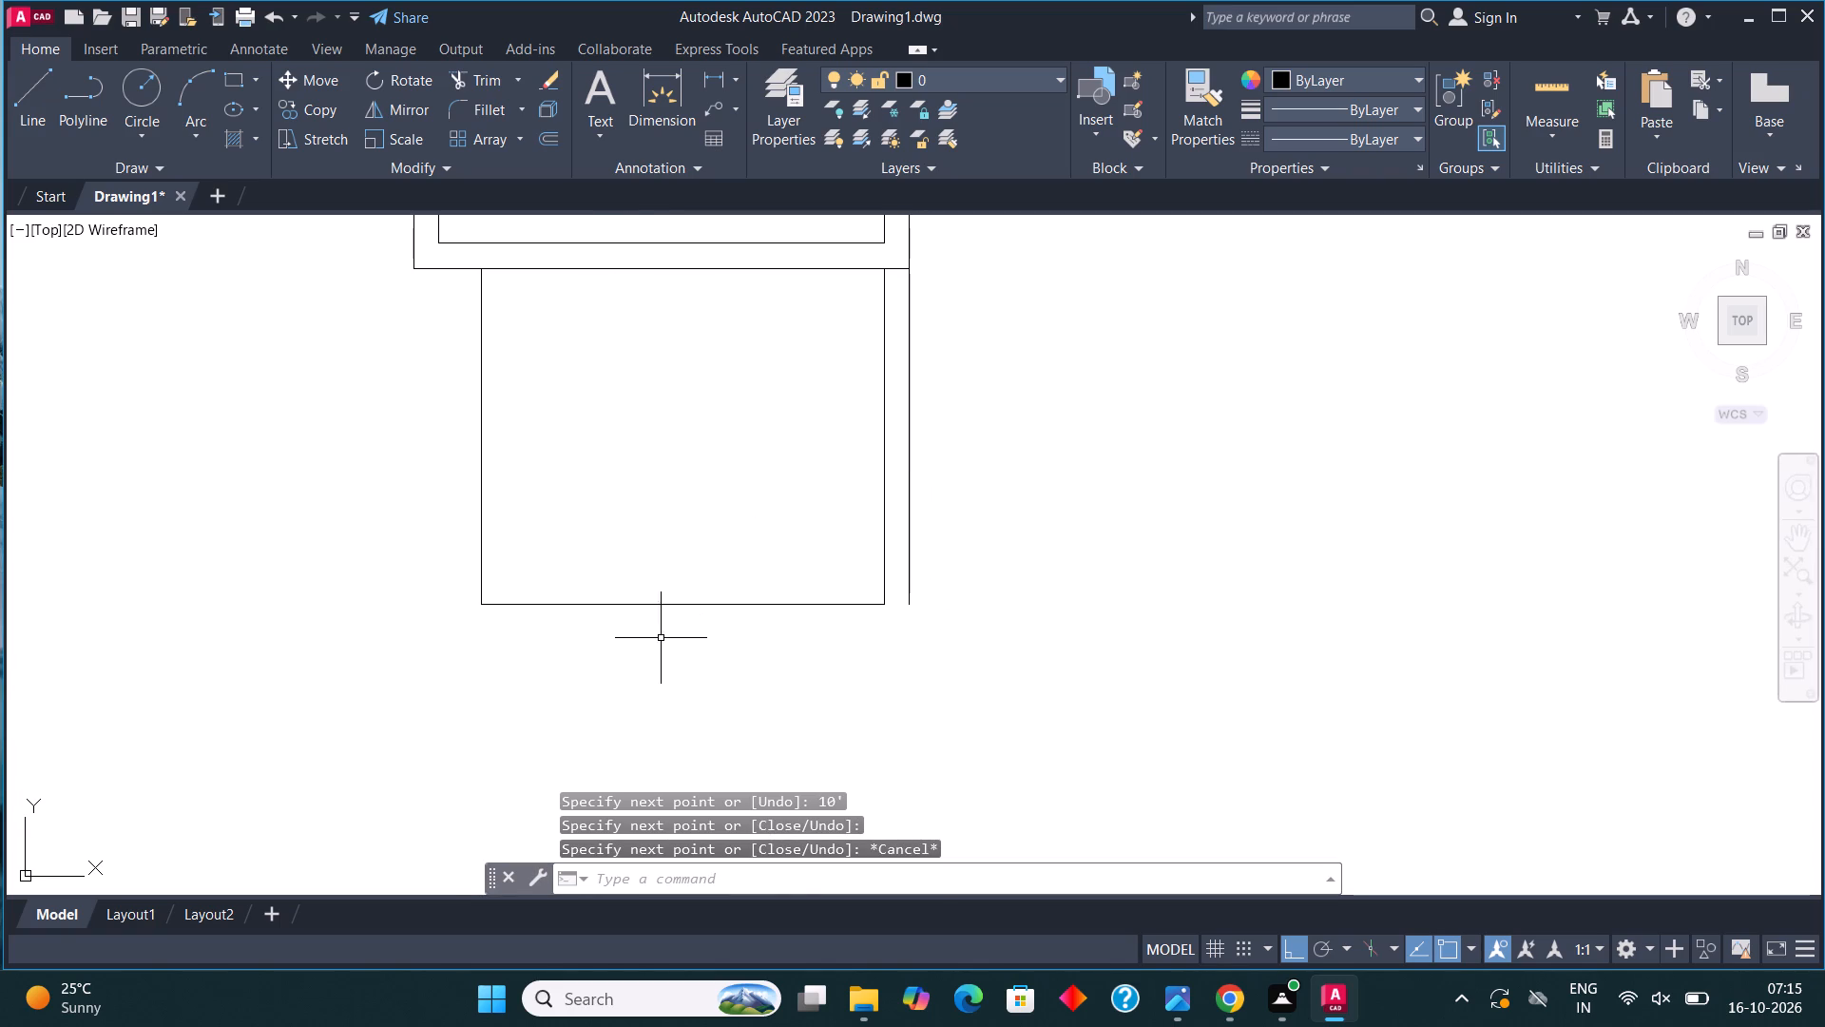
# Offset the bottom and left lines of the 12' by 10' room outward by 9".
pyautogui.moveTo(530, 644); pyautogui.dragTo(526, 630)
pyautogui.click(364, 500)
pyautogui.click(558, 132)
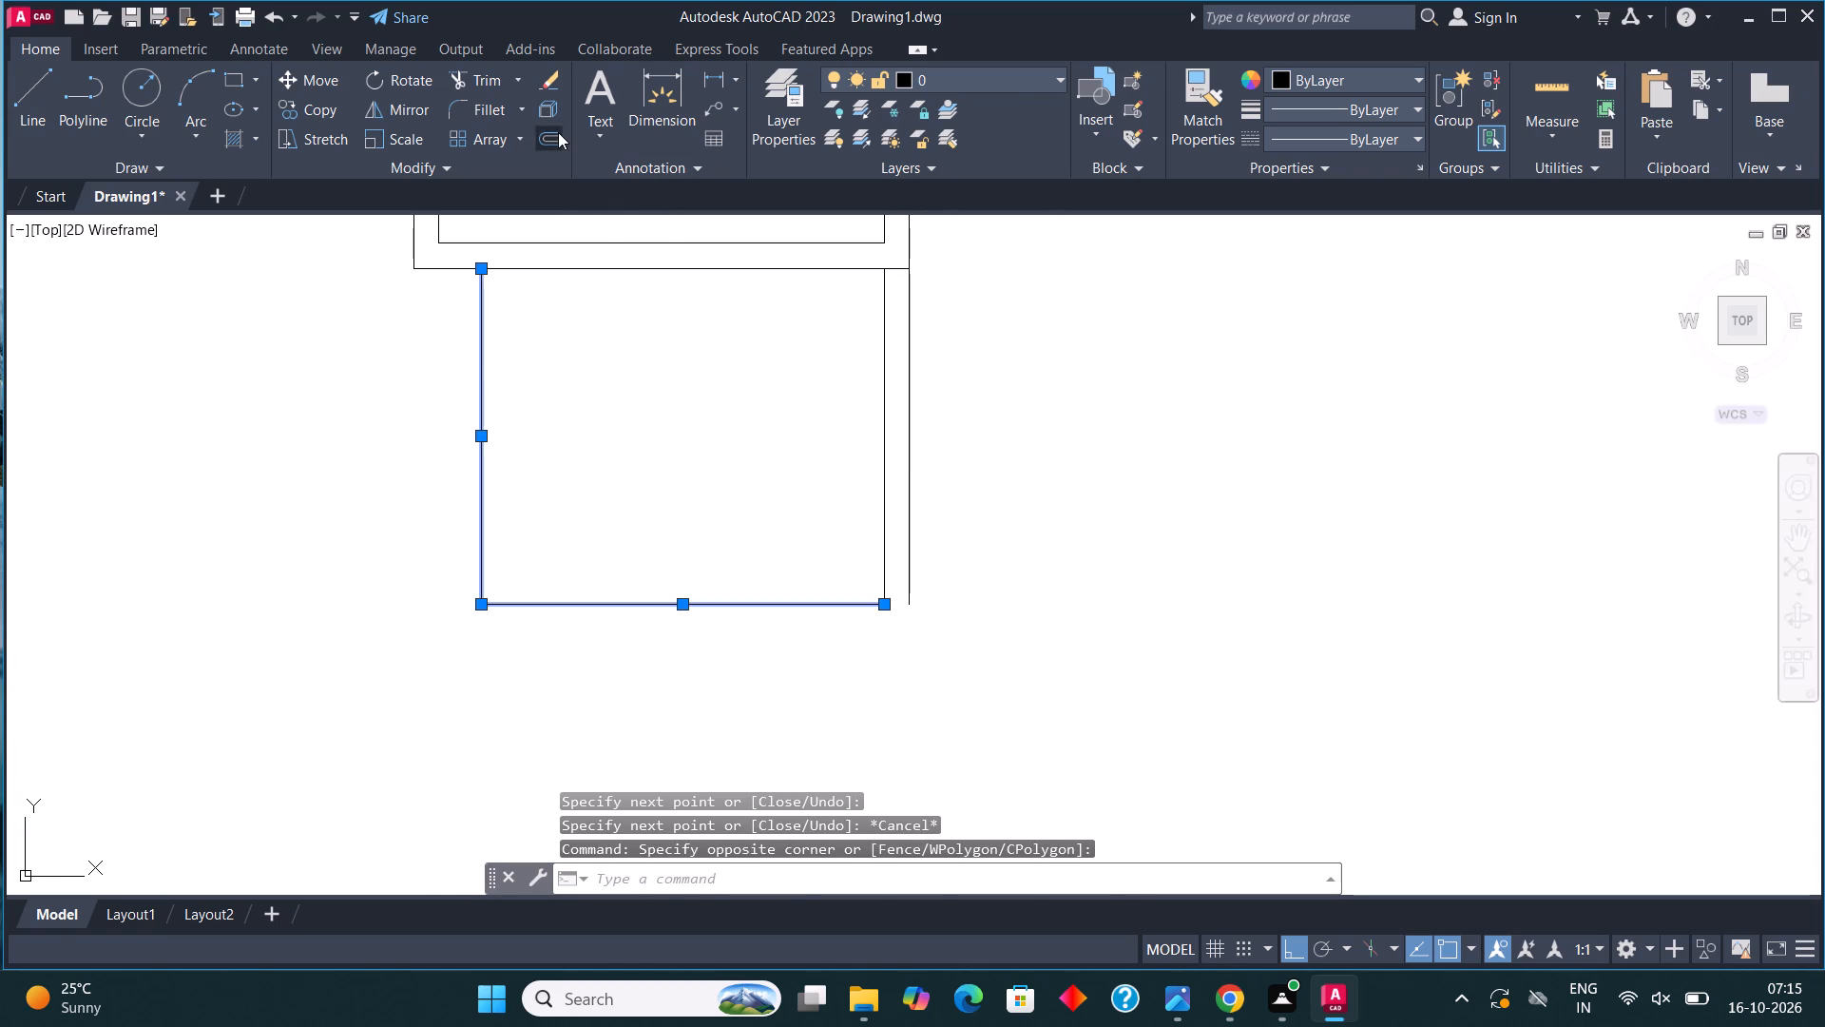
pyautogui.click(716, 603)
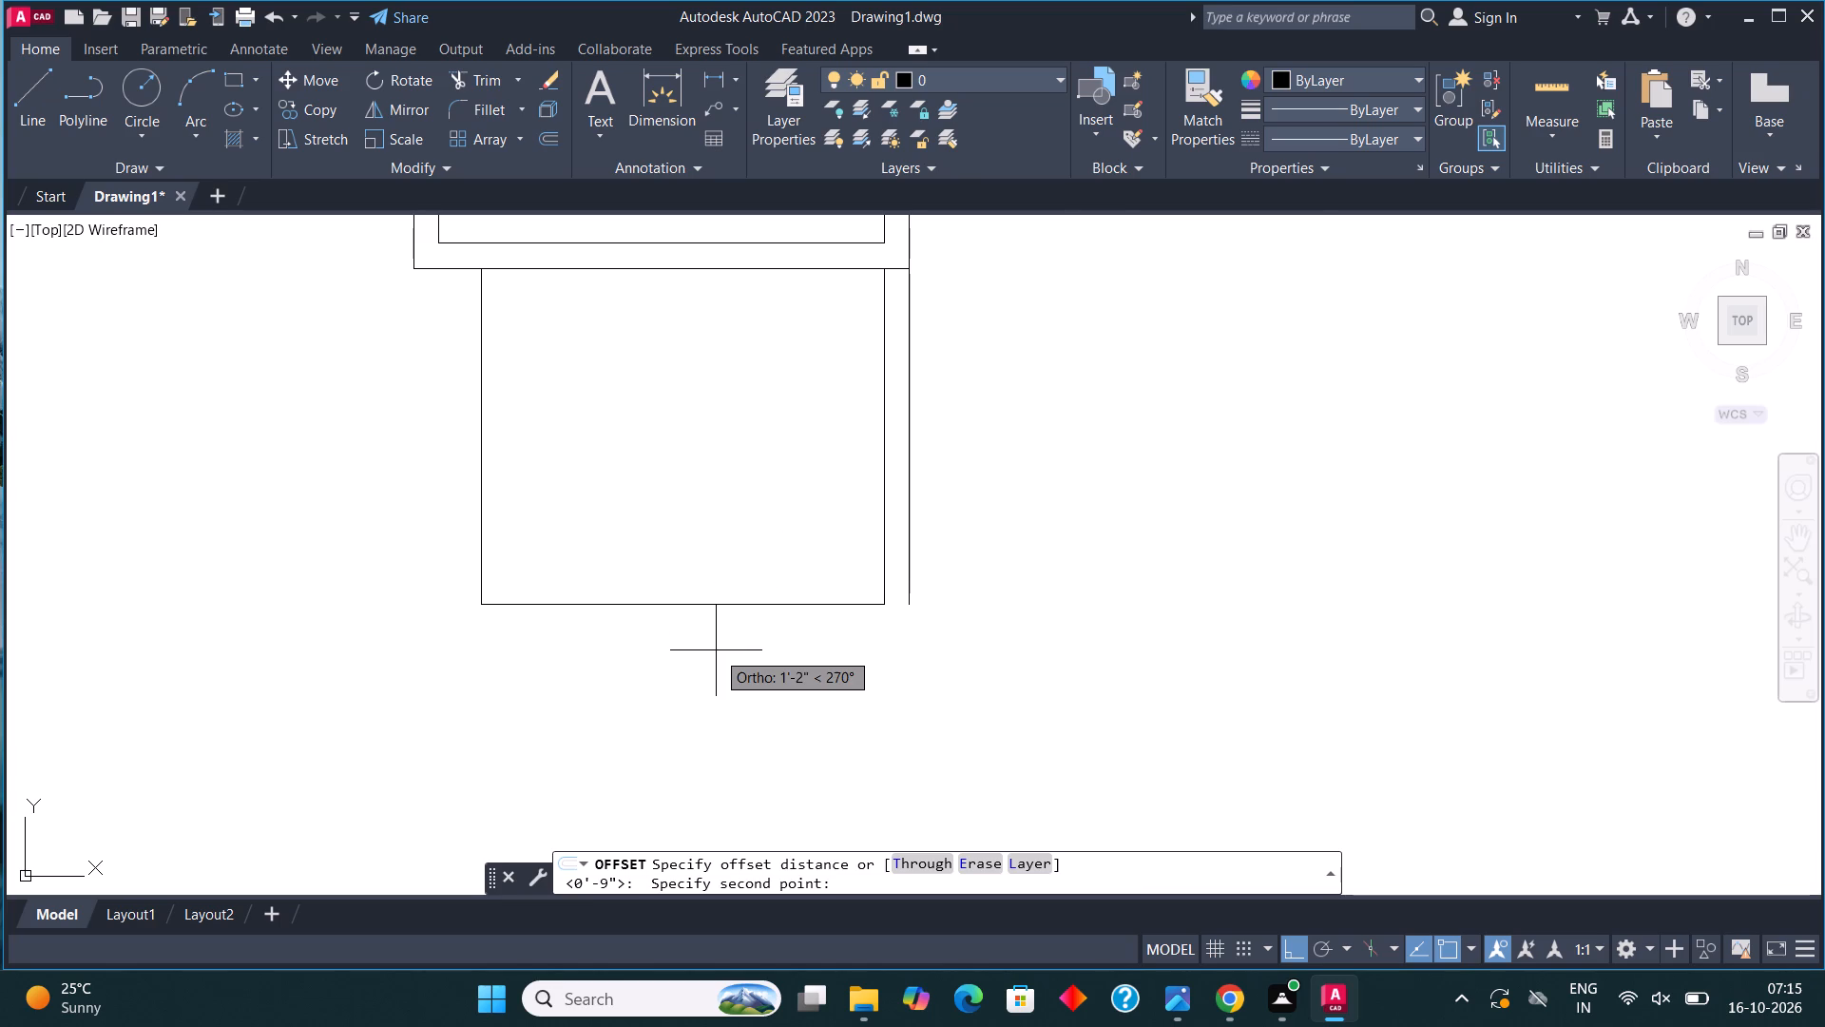
pyautogui.write('9"')
pyautogui.press('Return')
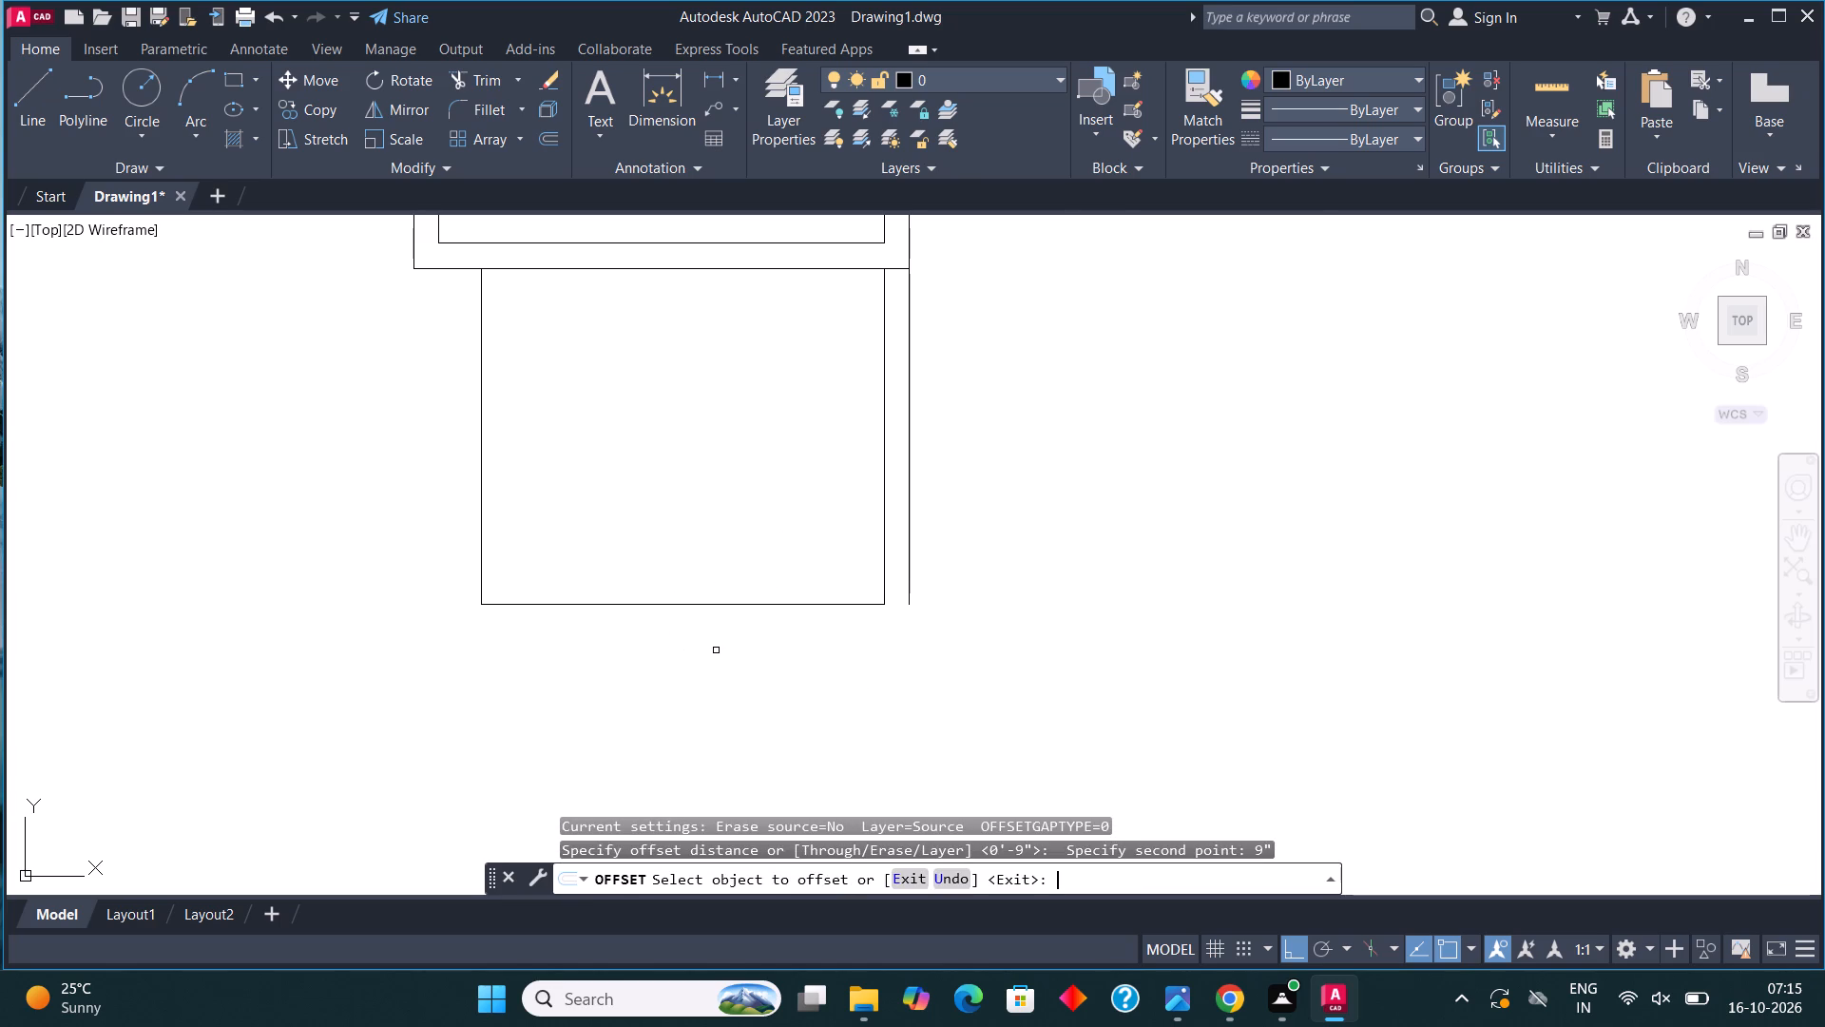
pyautogui.click(627, 600)
pyautogui.click(632, 659)
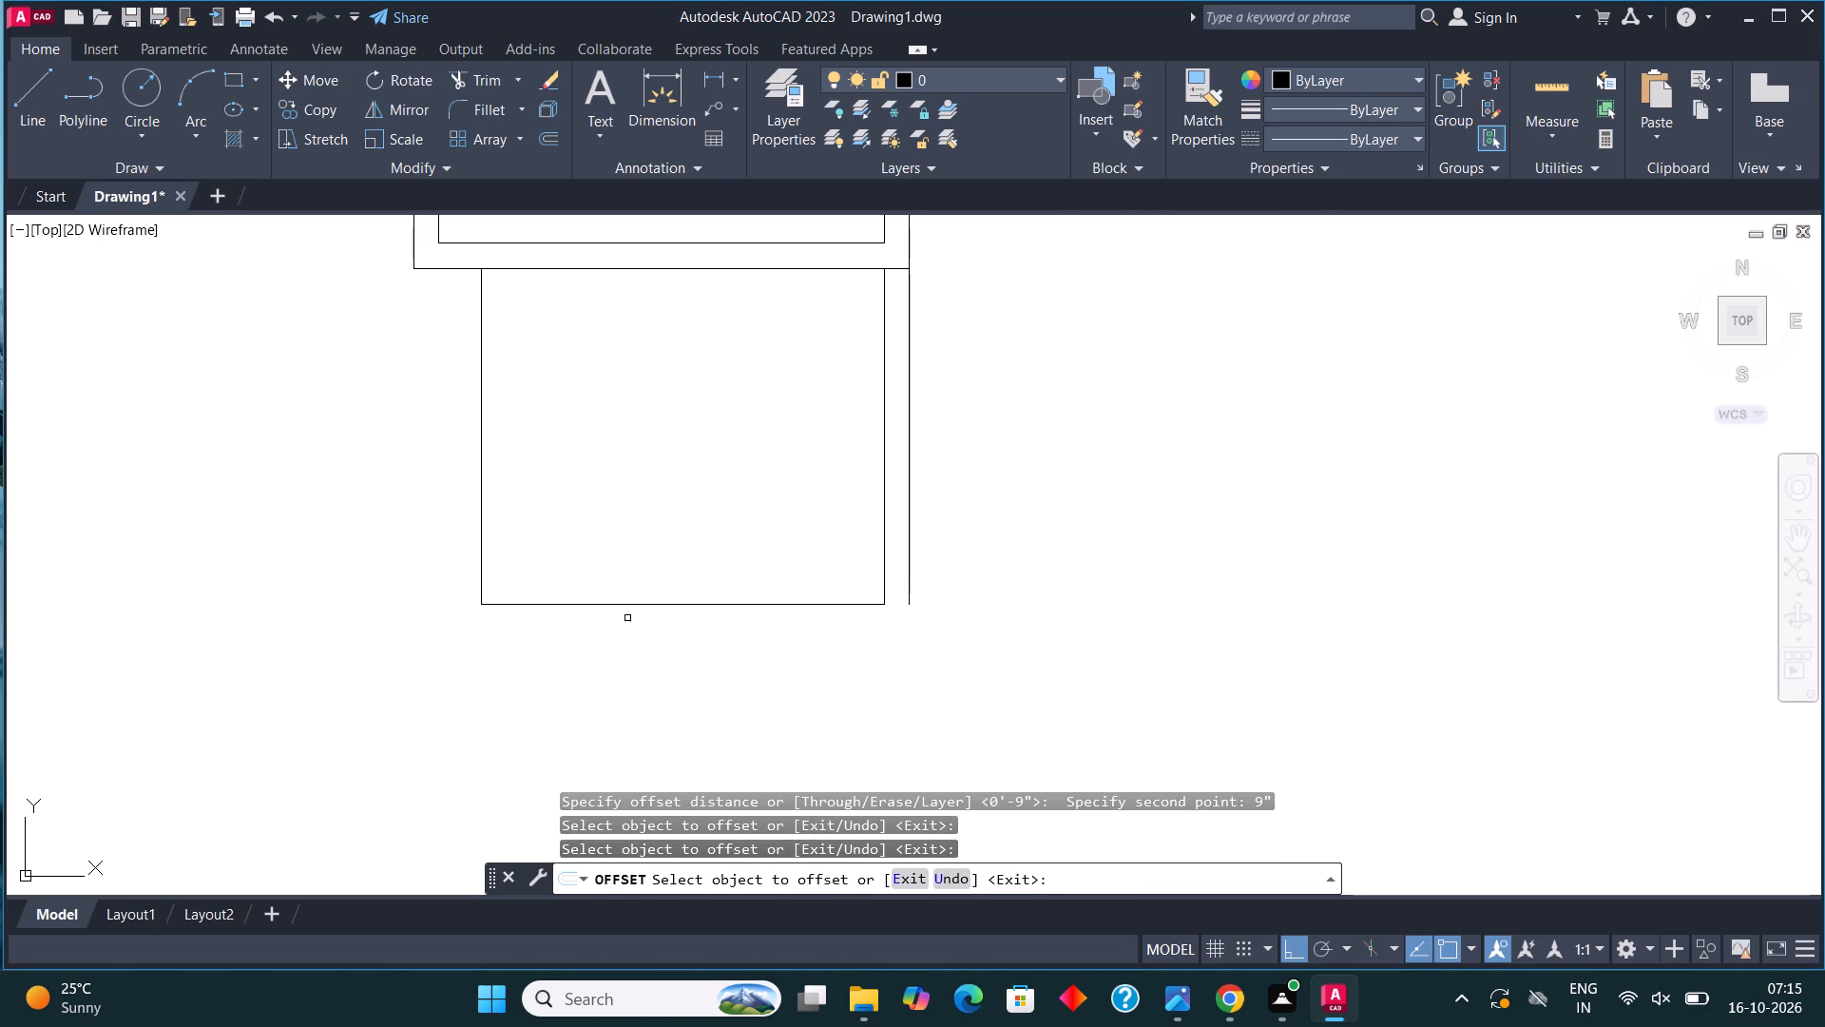
pyautogui.click(630, 607)
pyautogui.click(632, 649)
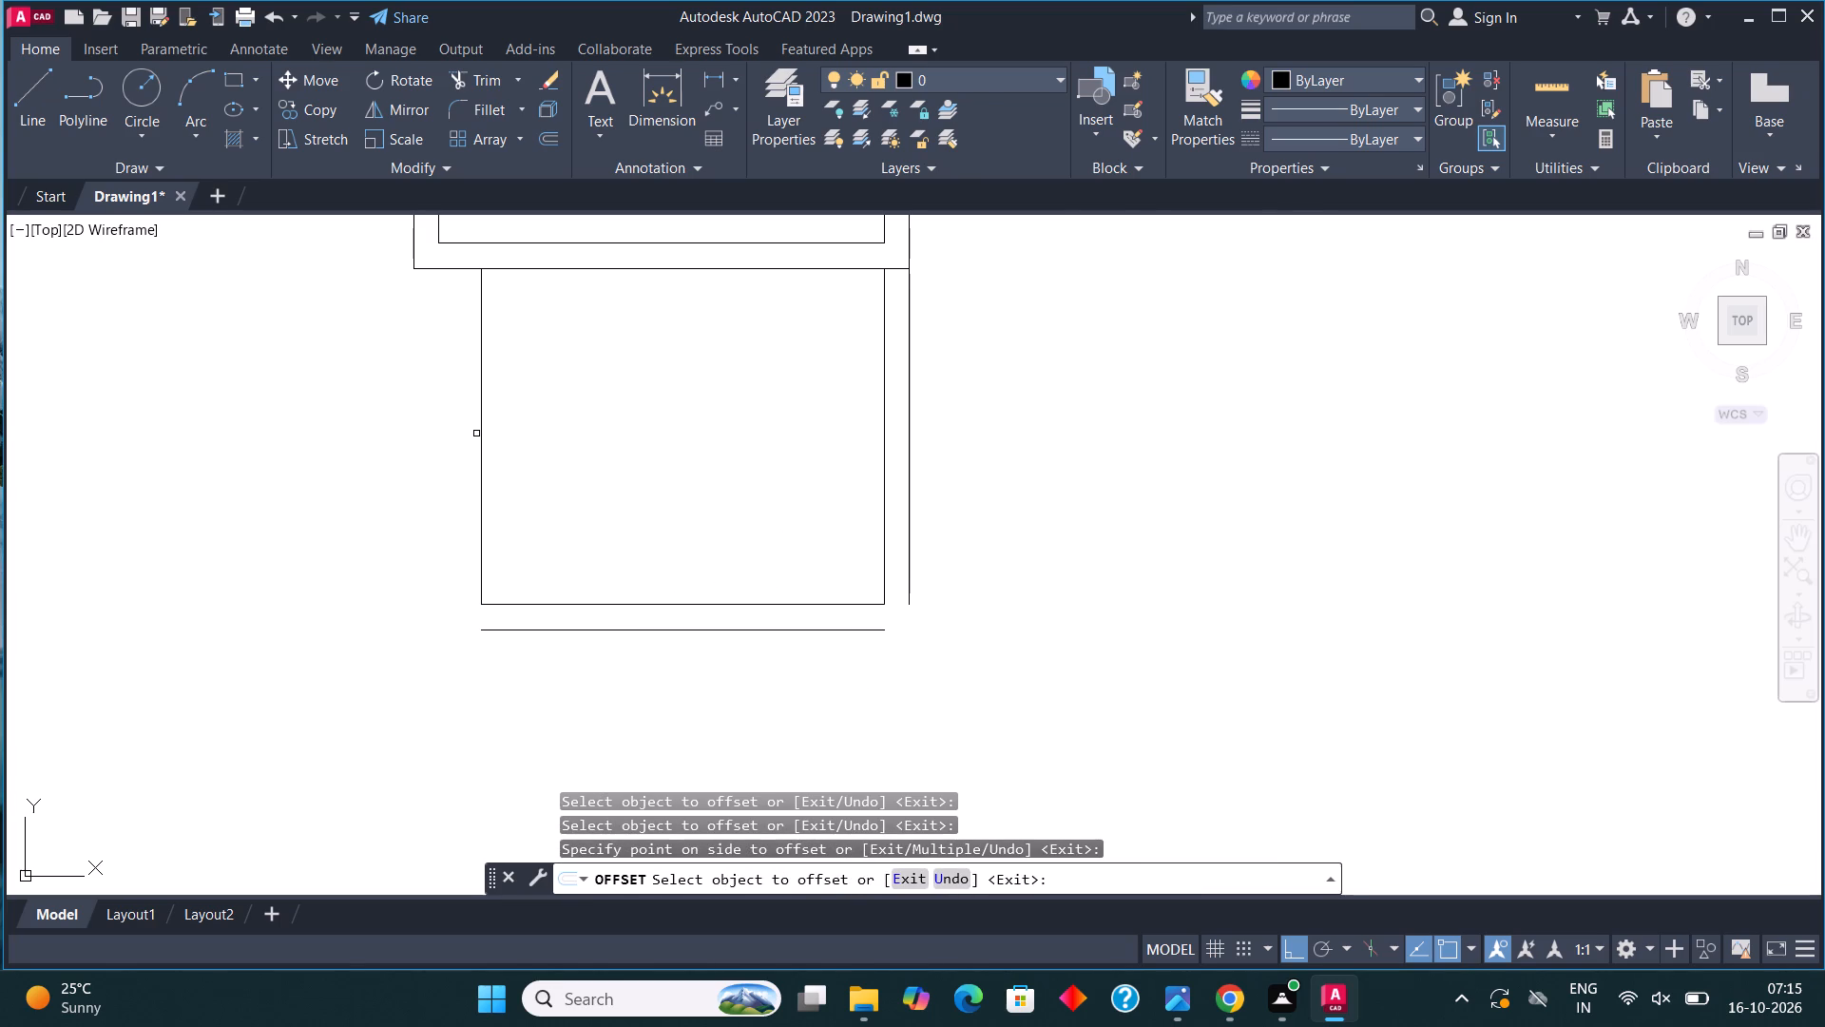
pyautogui.click(476, 434)
pyautogui.click(480, 443)
pyautogui.click(449, 422)
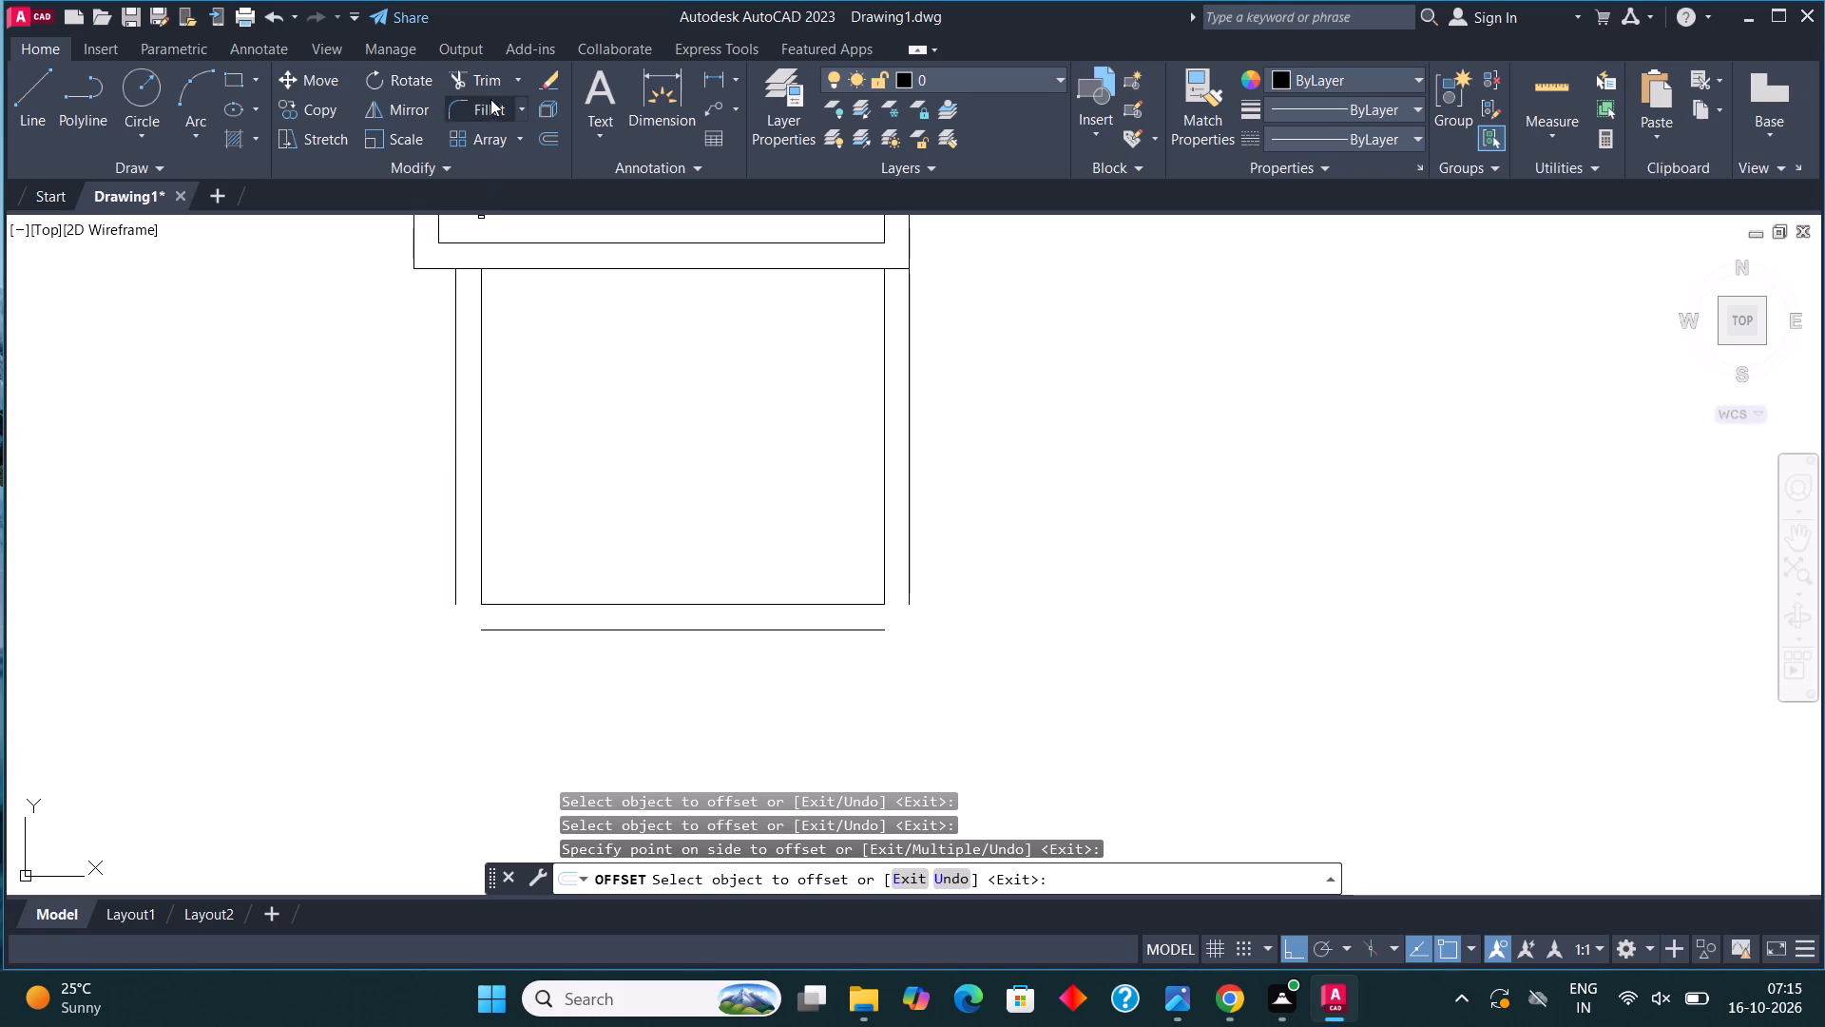
# Fillet the offset bottom line with the outer left and outer right lines to close the 12' by 10' room's outer bottom corners.
pyautogui.click(484, 106)
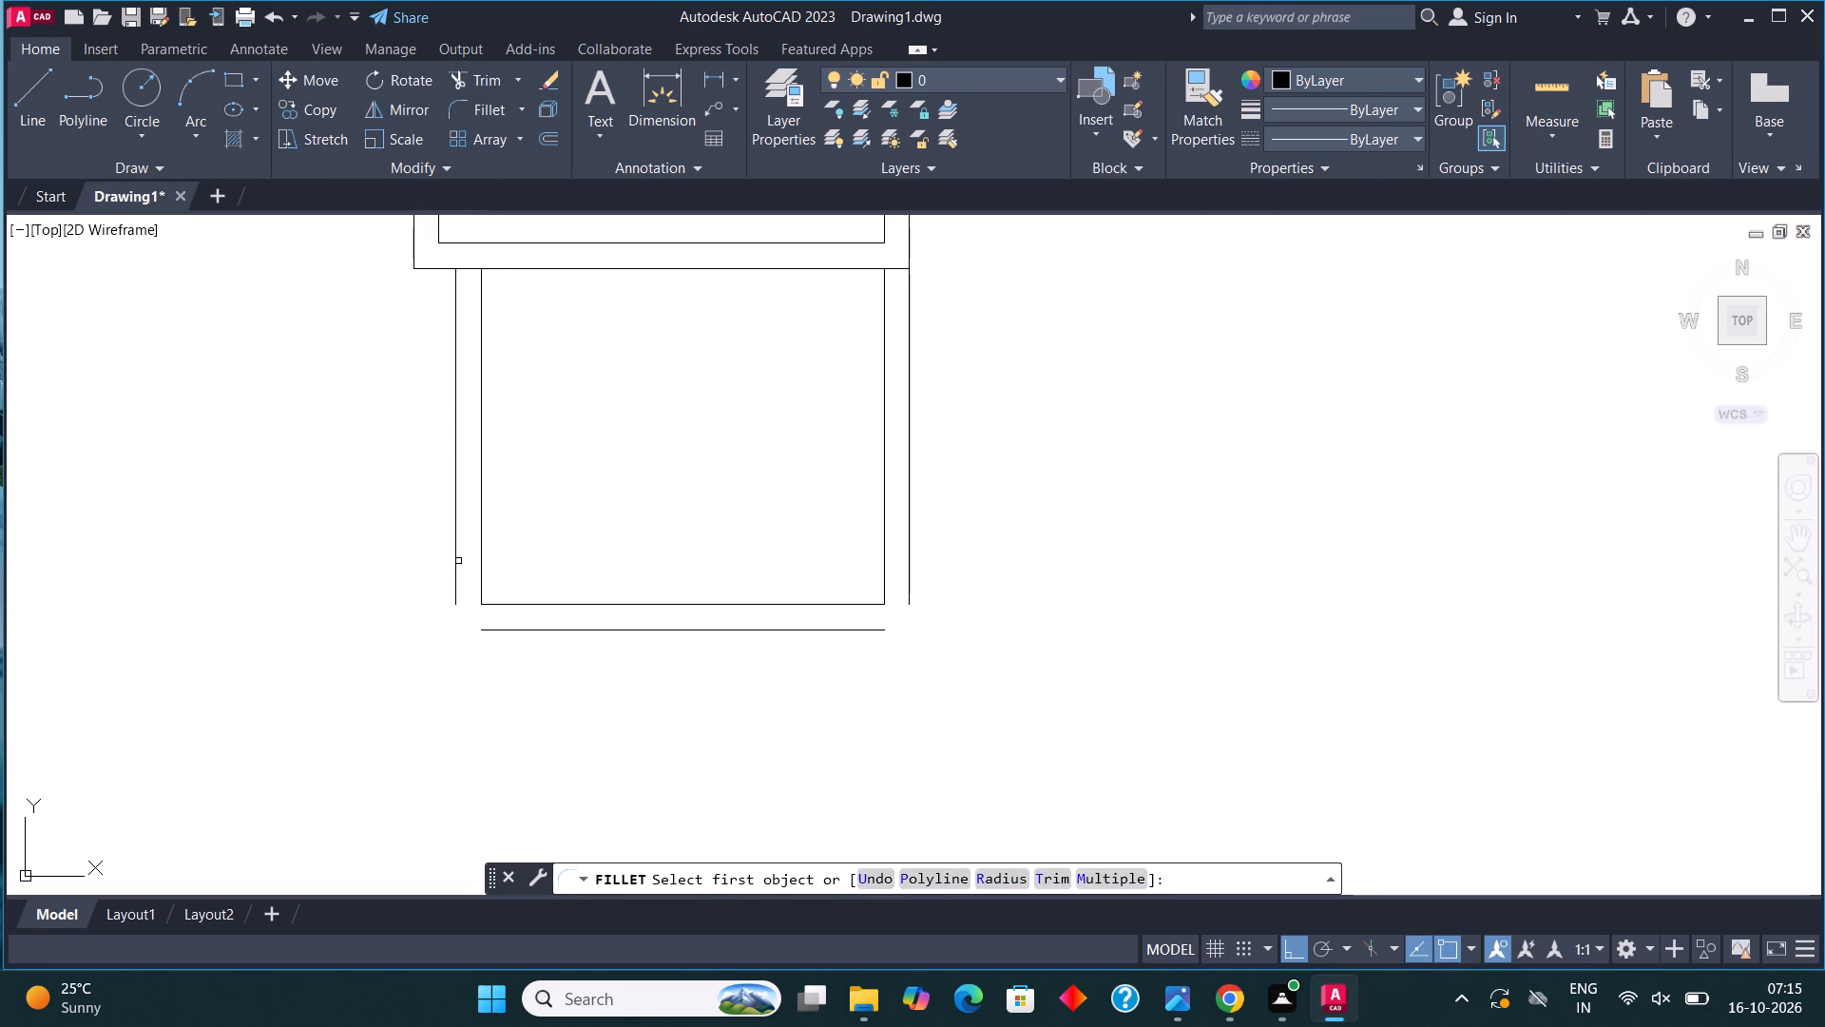
pyautogui.click(454, 560)
pyautogui.click(509, 631)
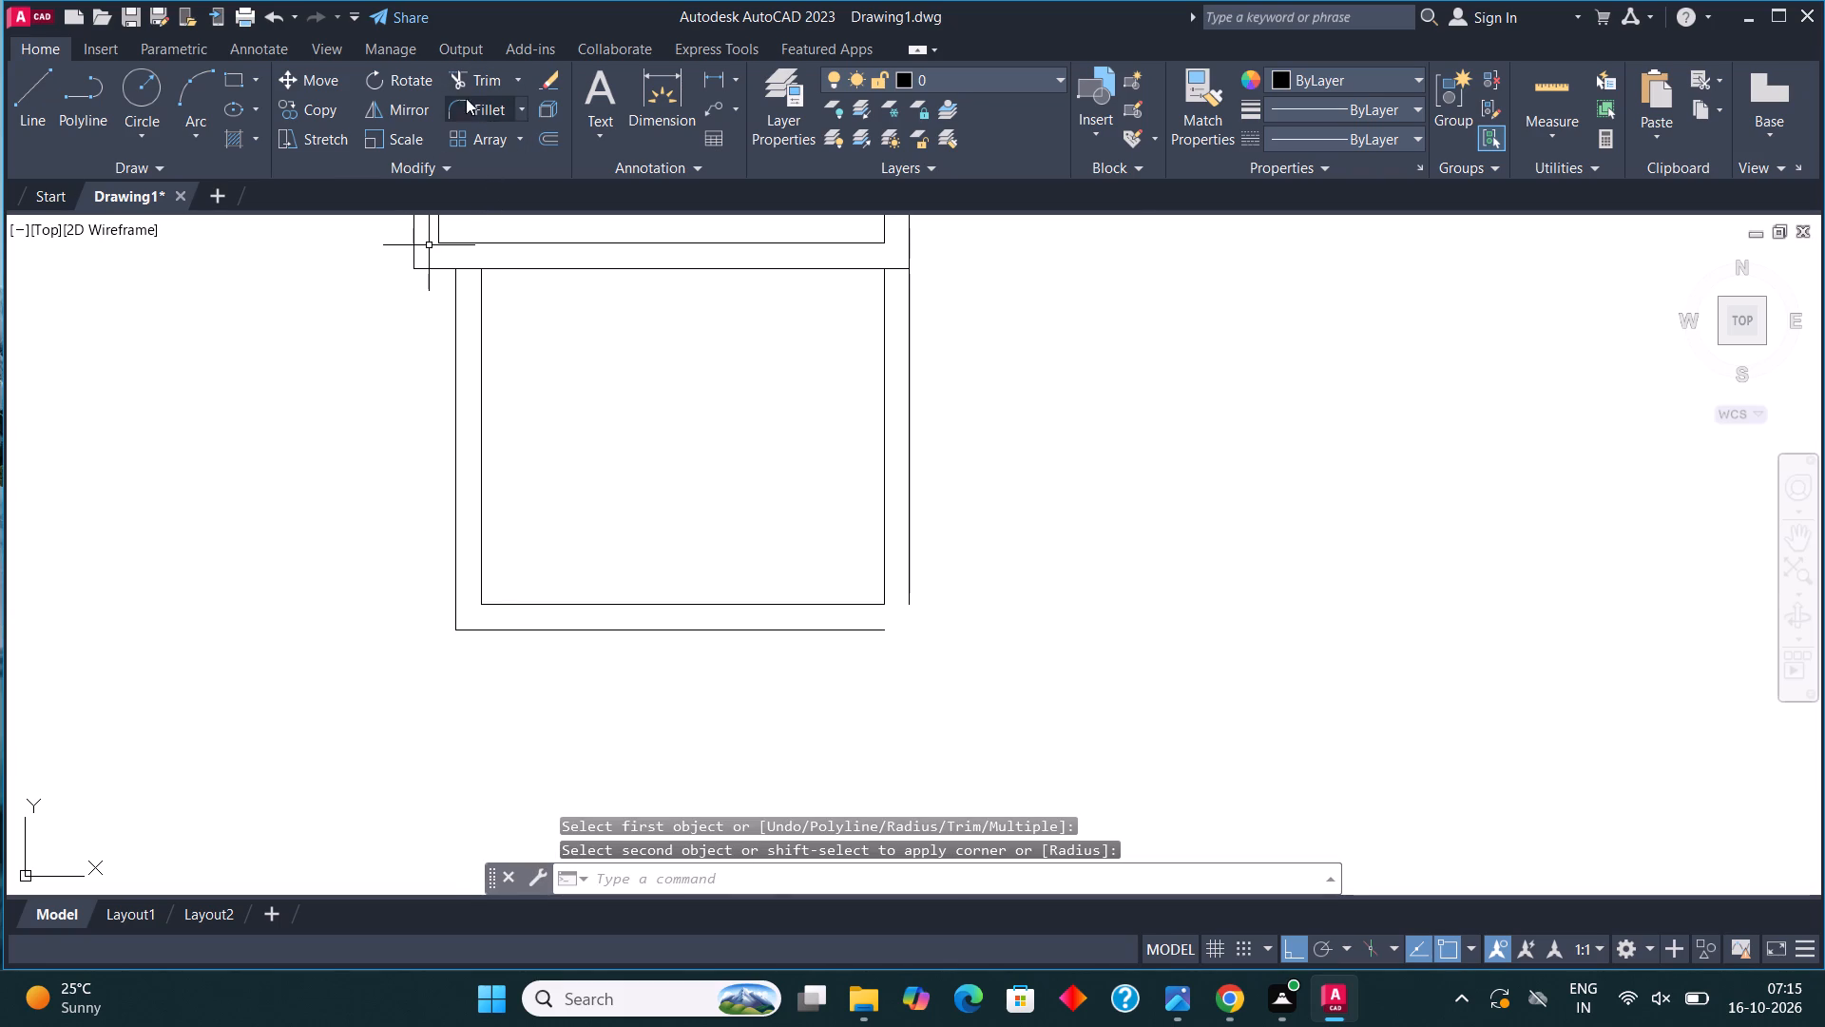
pyautogui.click(484, 101)
pyautogui.click(799, 635)
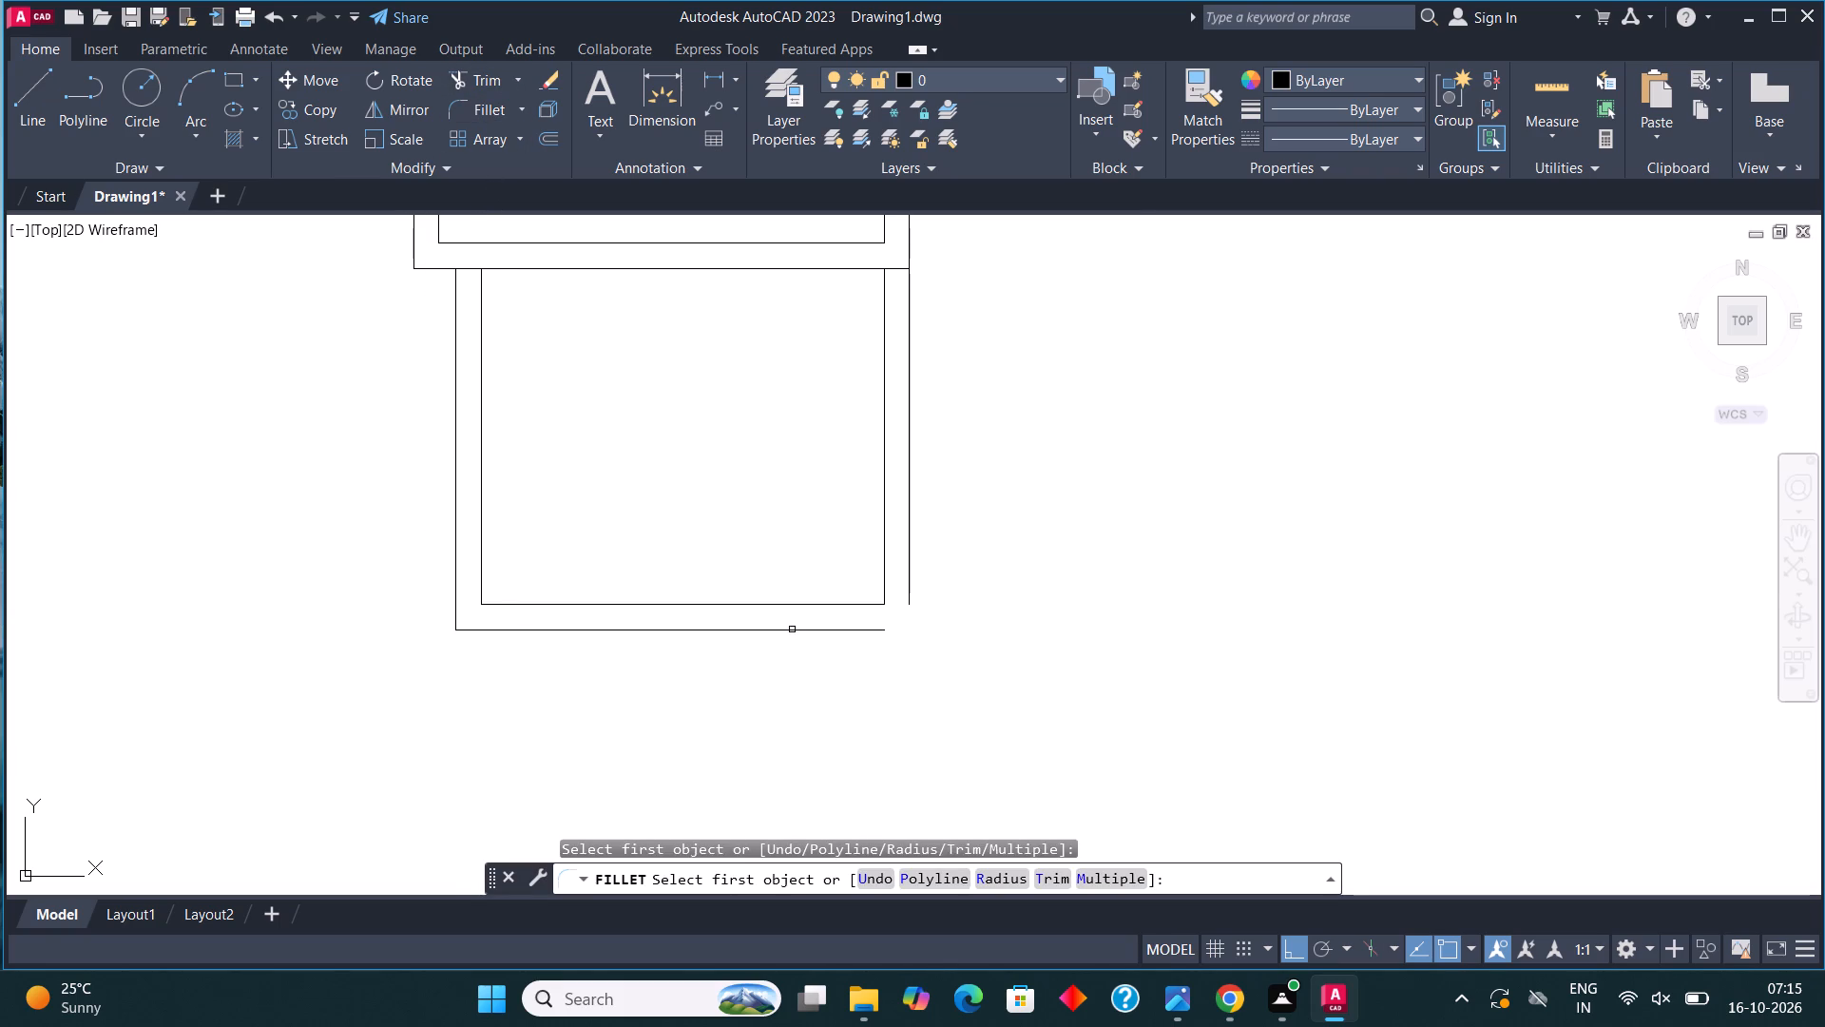
pyautogui.click(789, 627)
pyautogui.click(794, 630)
pyautogui.click(907, 565)
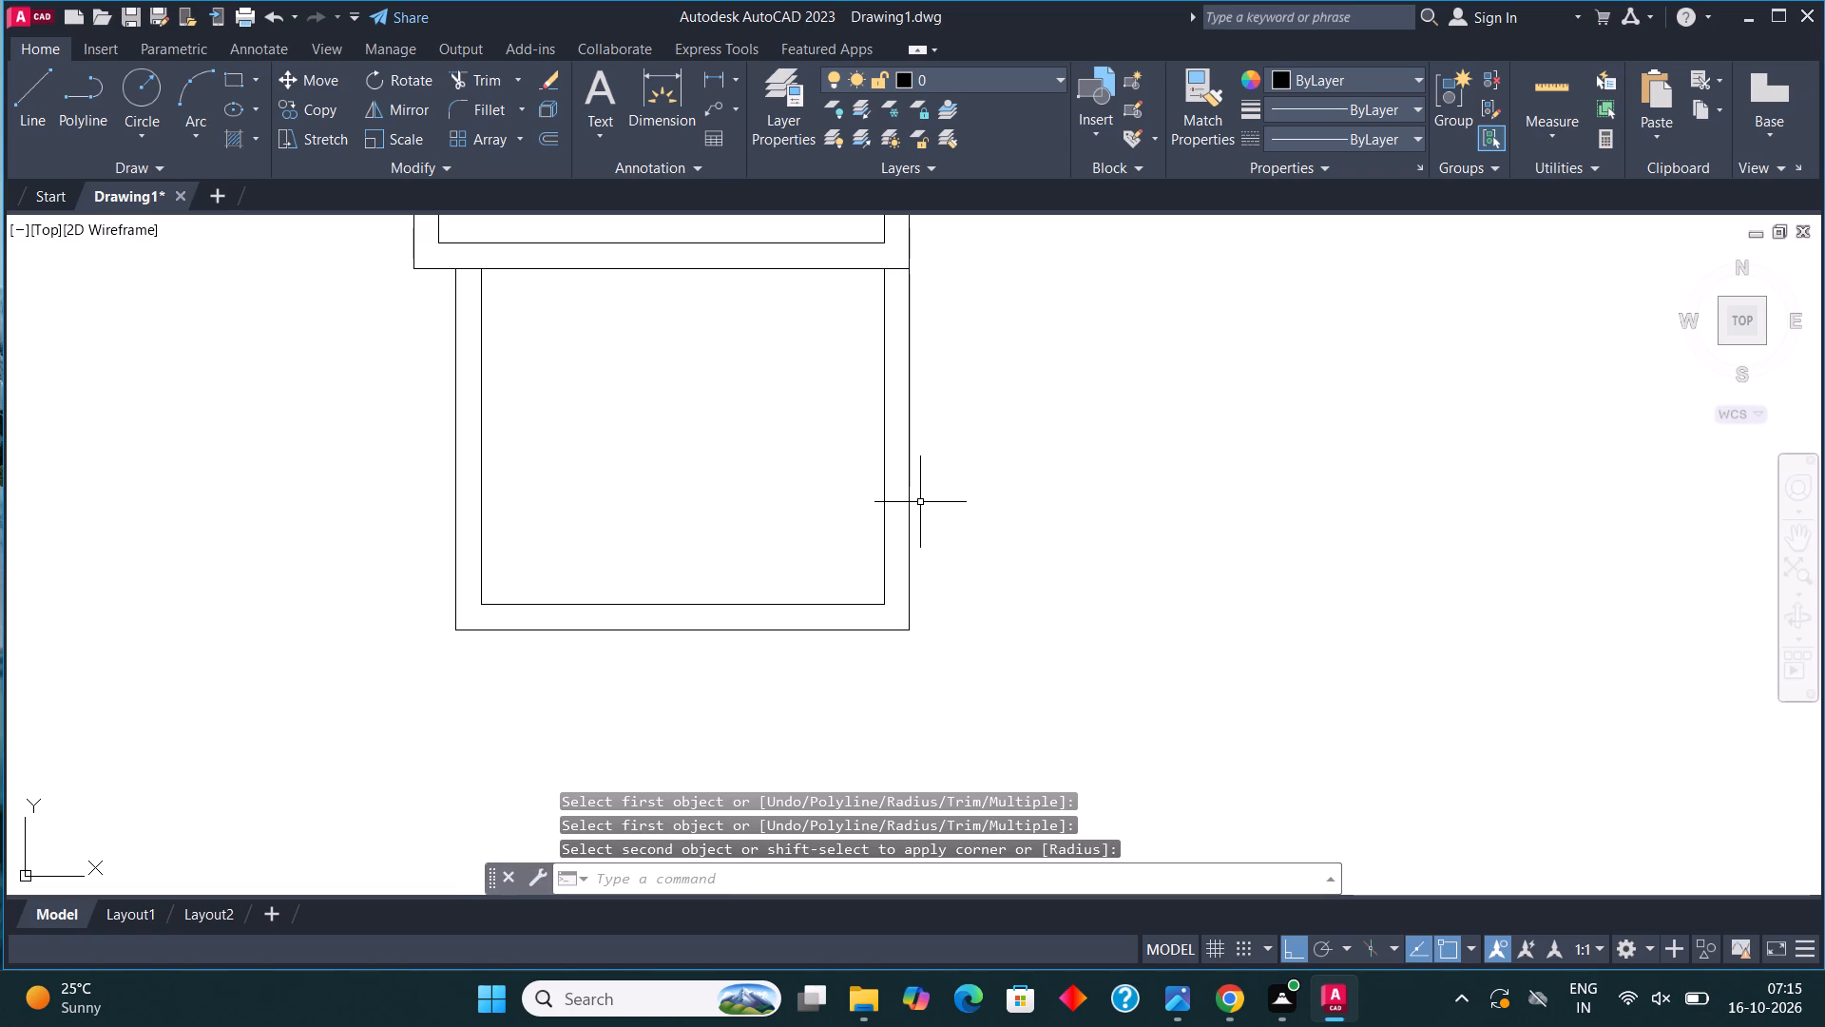
# Draw an 8' vertical line down from the outer bottom-right corner of the 12' by 10' room.
pyautogui.scroll(-2, 926, 572)
pyautogui.moveTo(926, 606); pyautogui.dragTo(940, 480, button='middle')
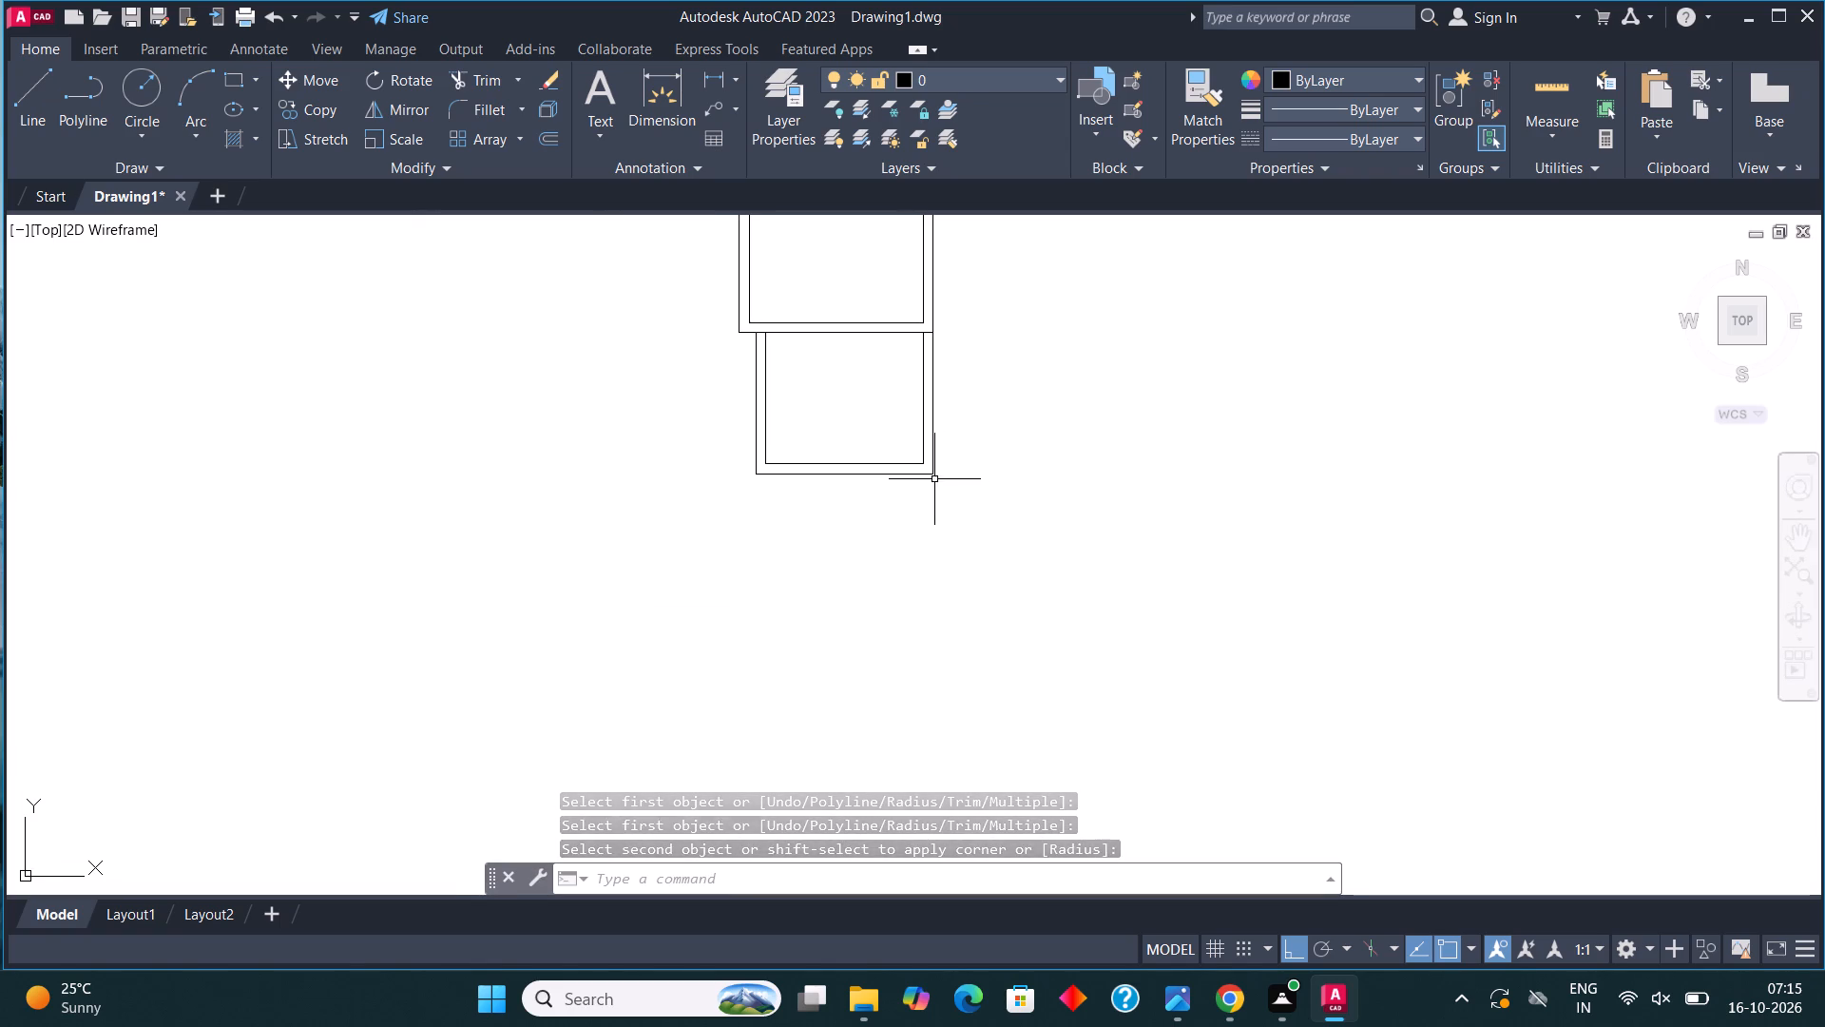
pyautogui.scroll(1, 902, 445)
pyautogui.click(19, 106)
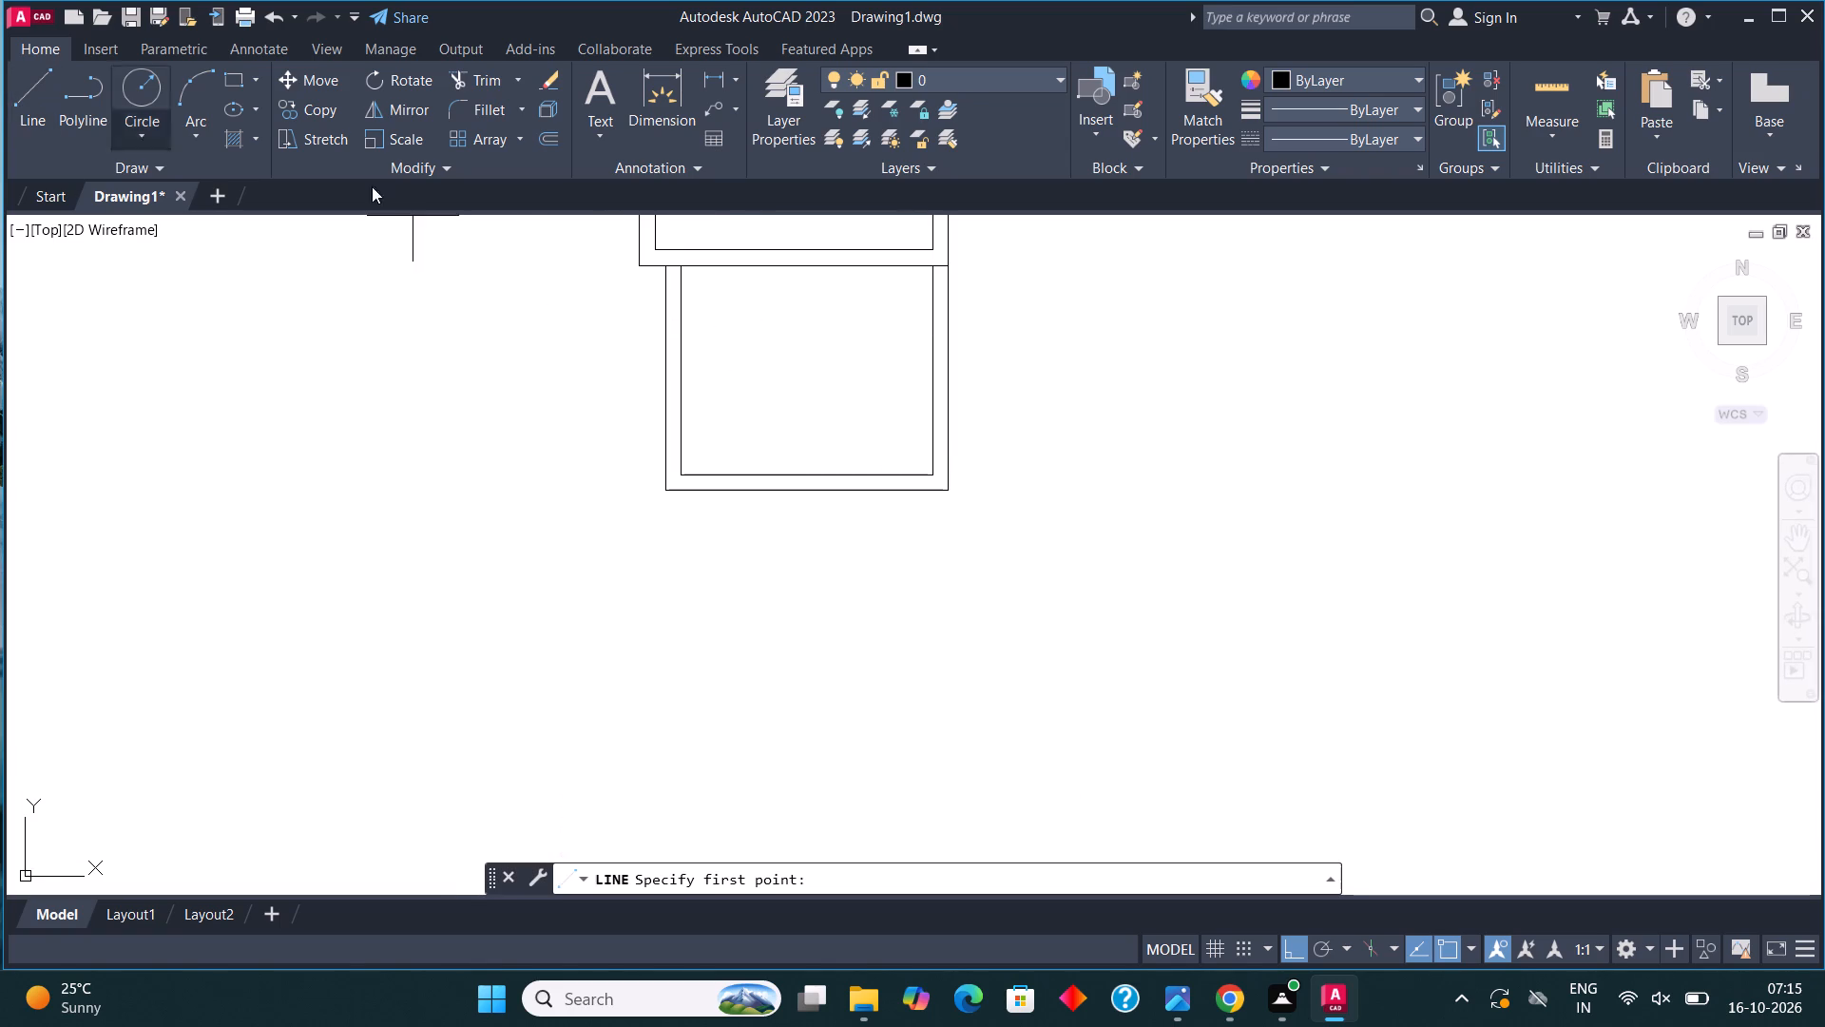
pyautogui.click(949, 482)
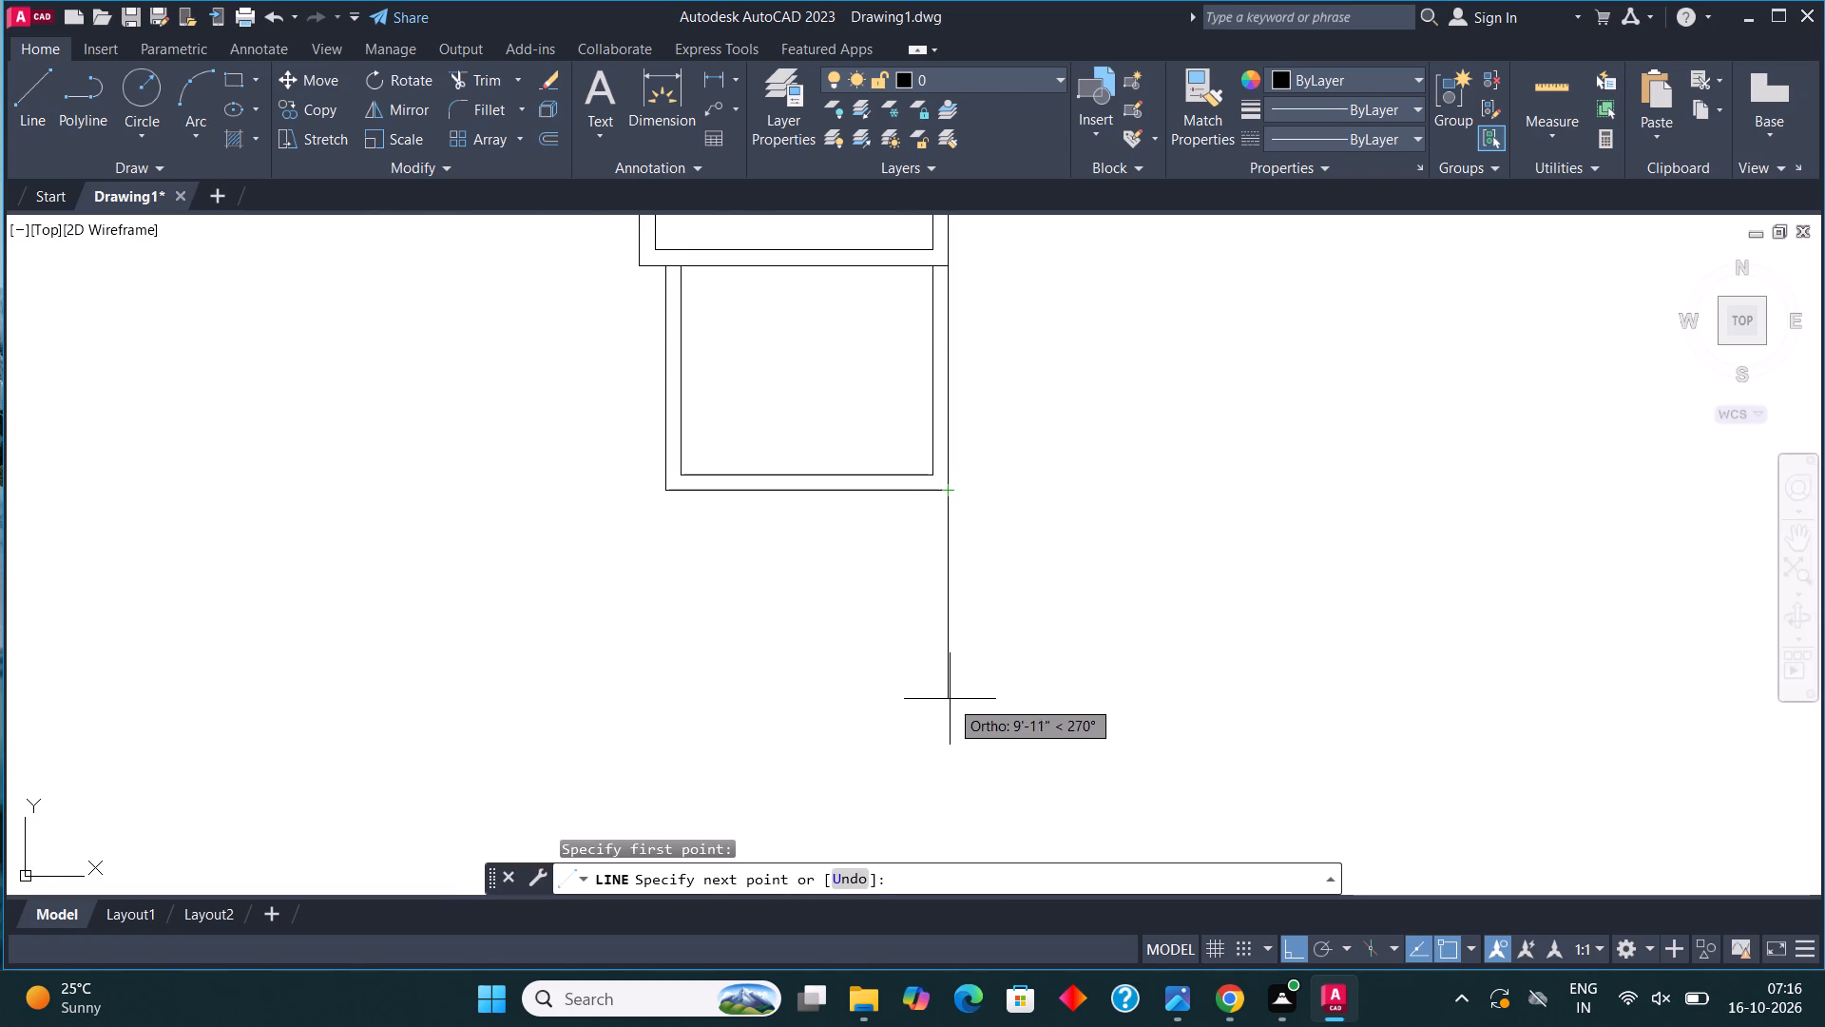
pyautogui.write("8'")
pyautogui.press('Return')
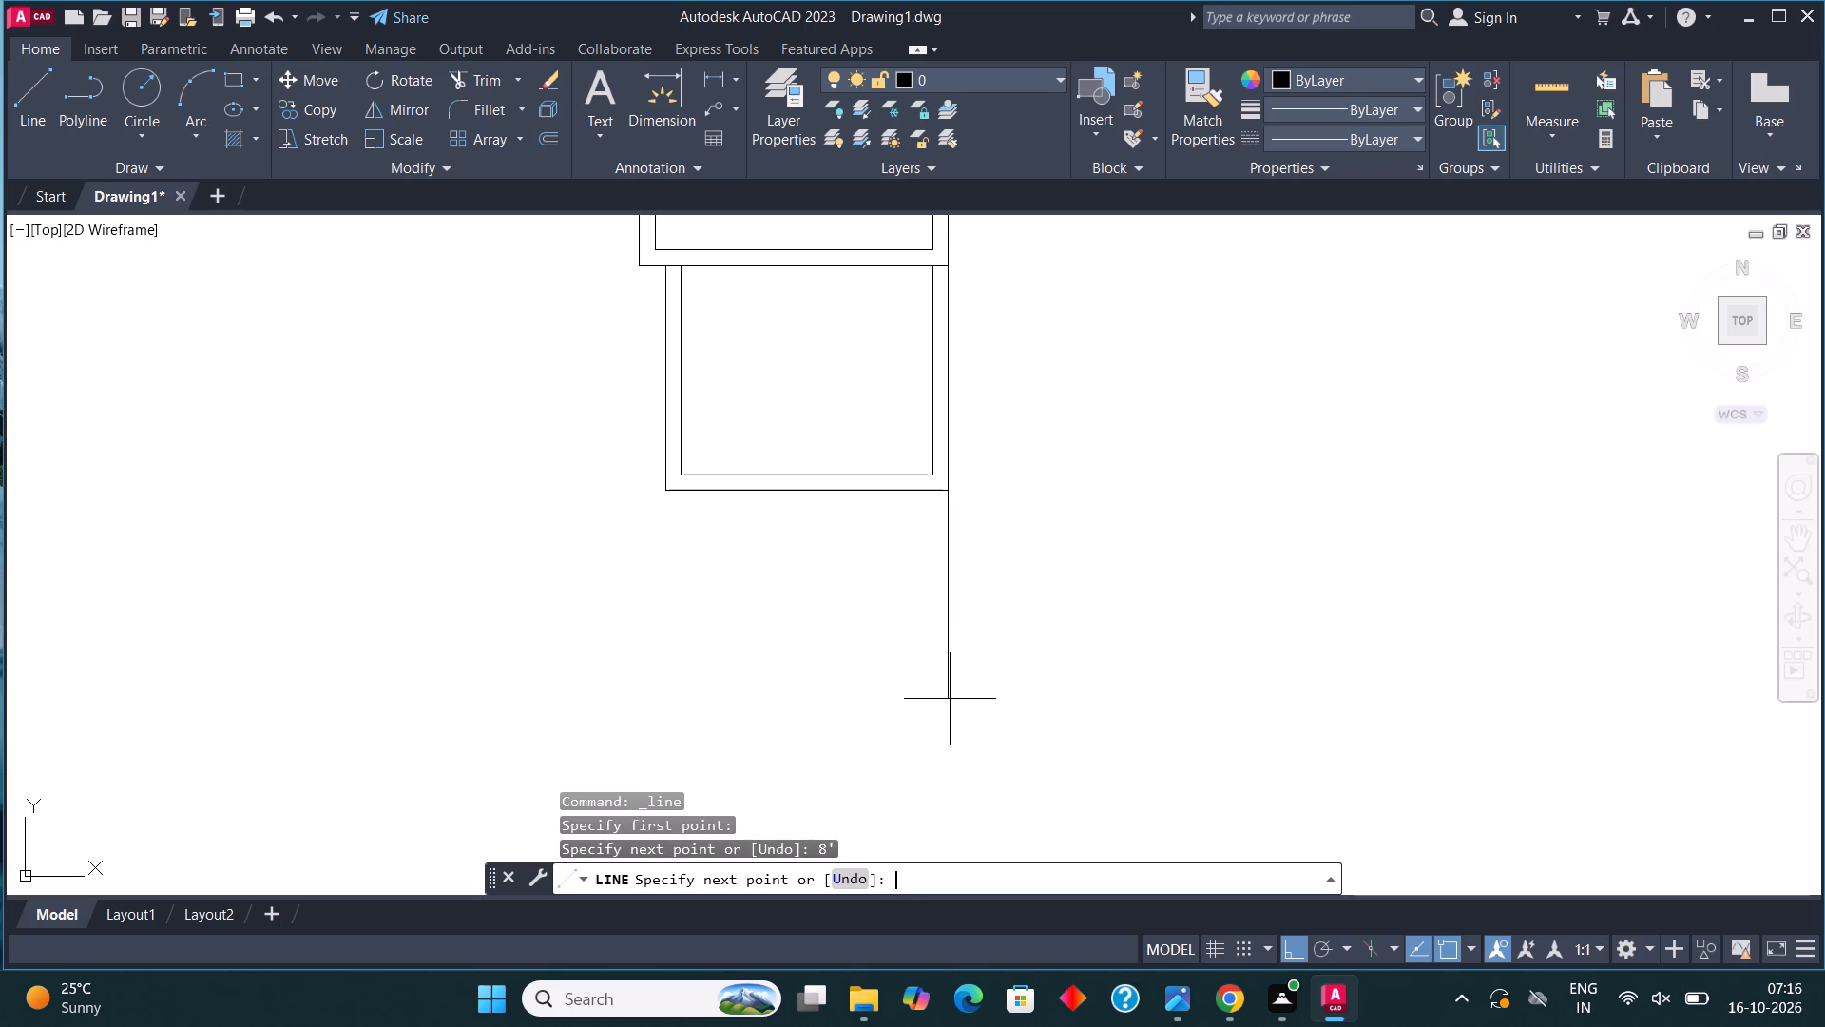
pyautogui.press('Escape')
# Offset the 8' vertical line to the left by 9".
pyautogui.click(1053, 688)
pyautogui.click(848, 630)
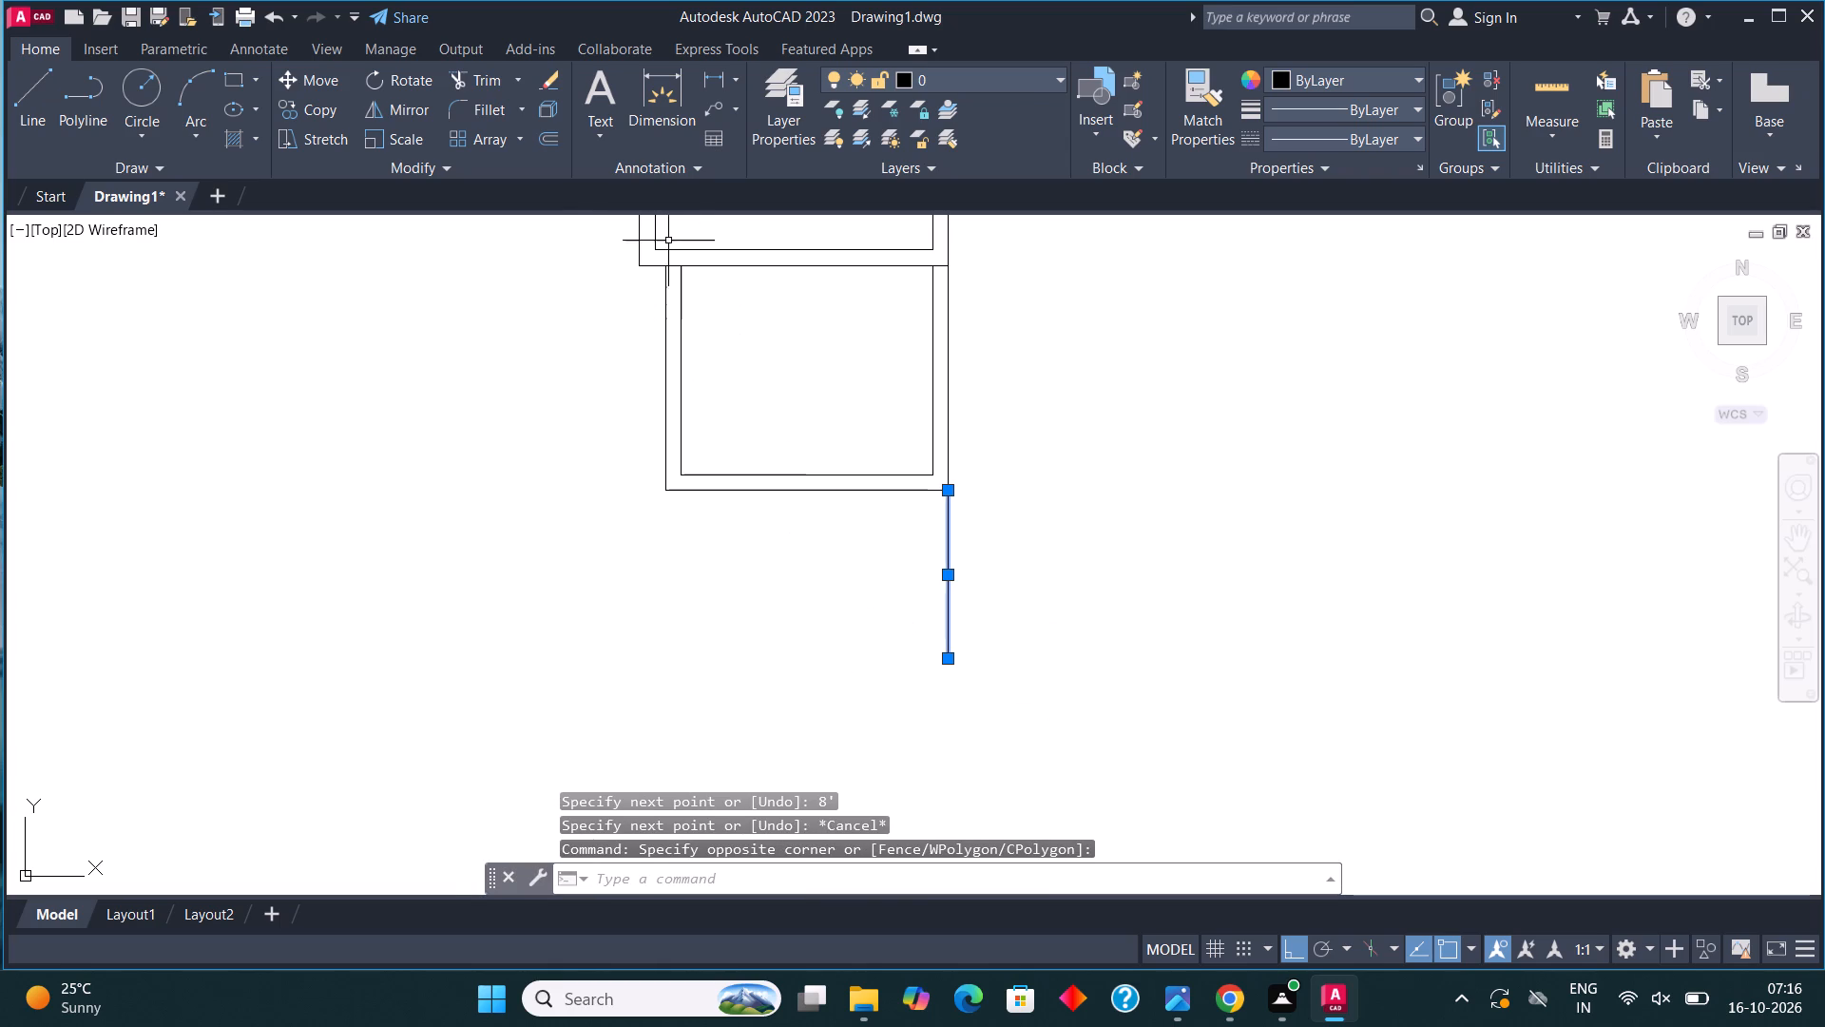
pyautogui.click(541, 131)
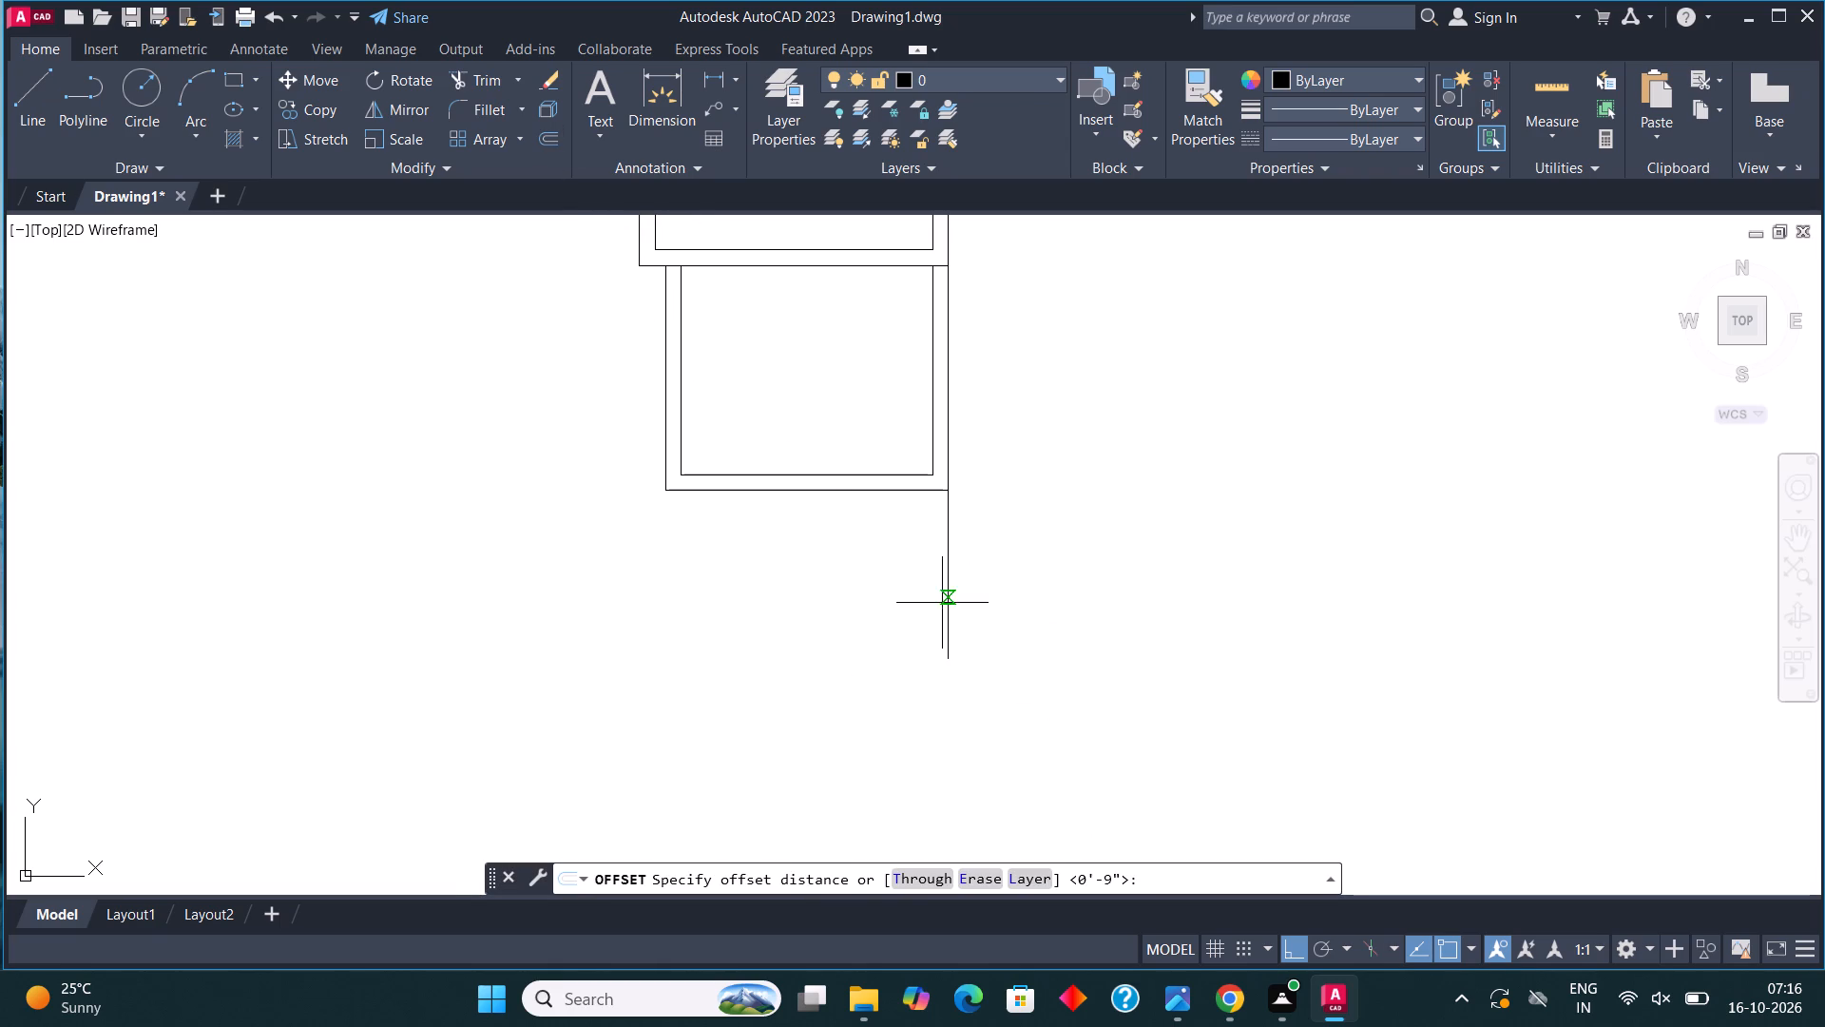
pyautogui.click(959, 617)
pyautogui.write('9"')
pyautogui.press('Return')
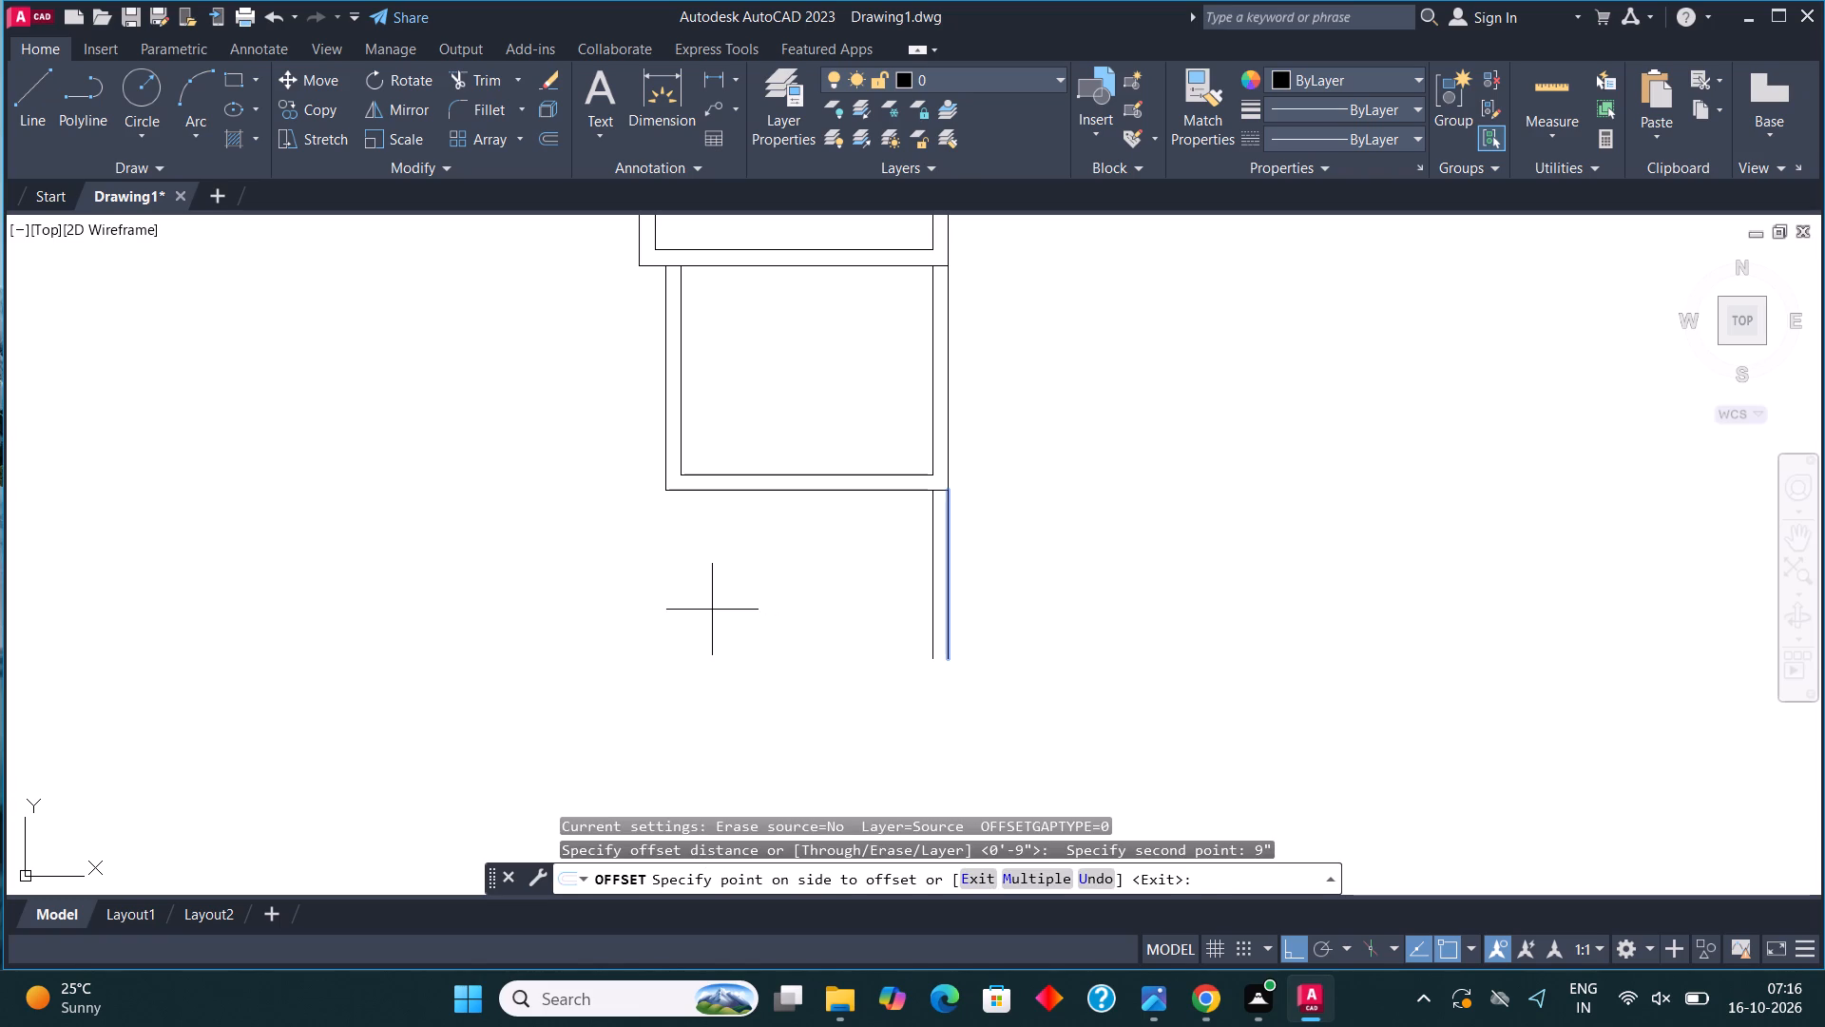
pyautogui.click(711, 610)
pyautogui.press('Escape')
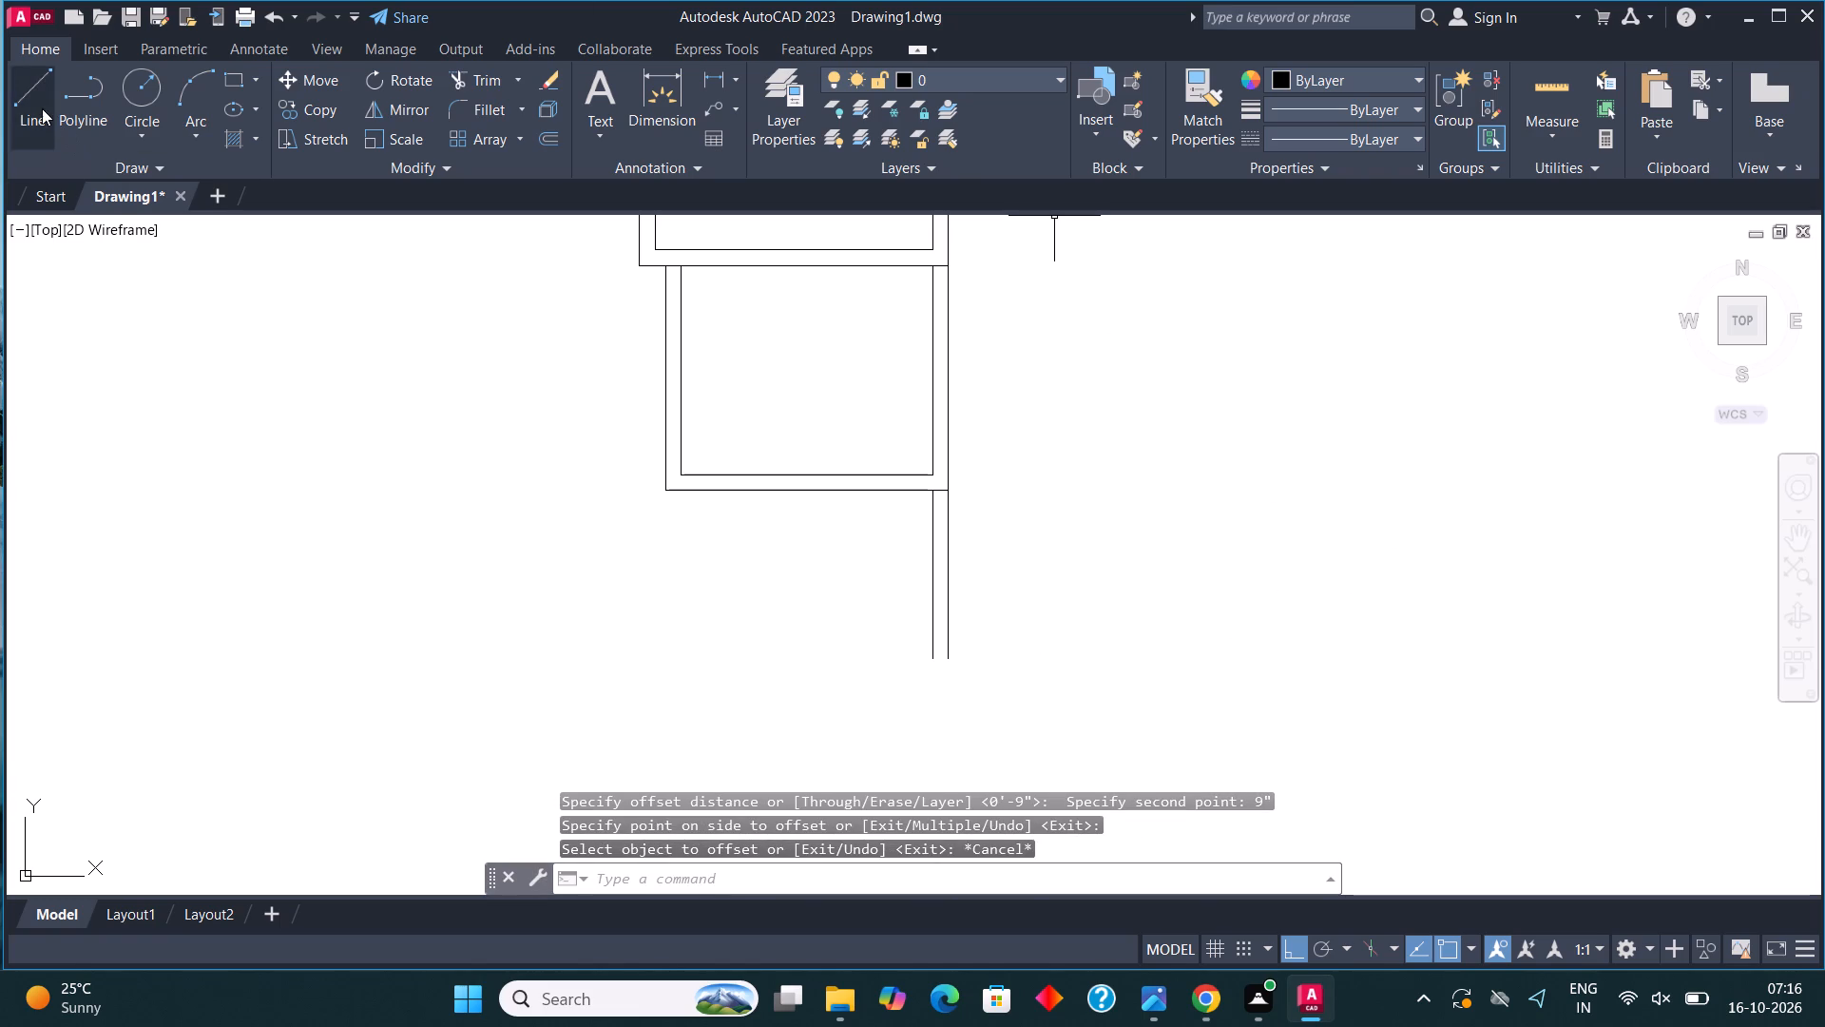
# Draw the lowest room's inner outline from the inner right line's lower end: 14'6" left, 8' up, and across to the upper room's outer bottom-left corner.
pyautogui.click(42, 108)
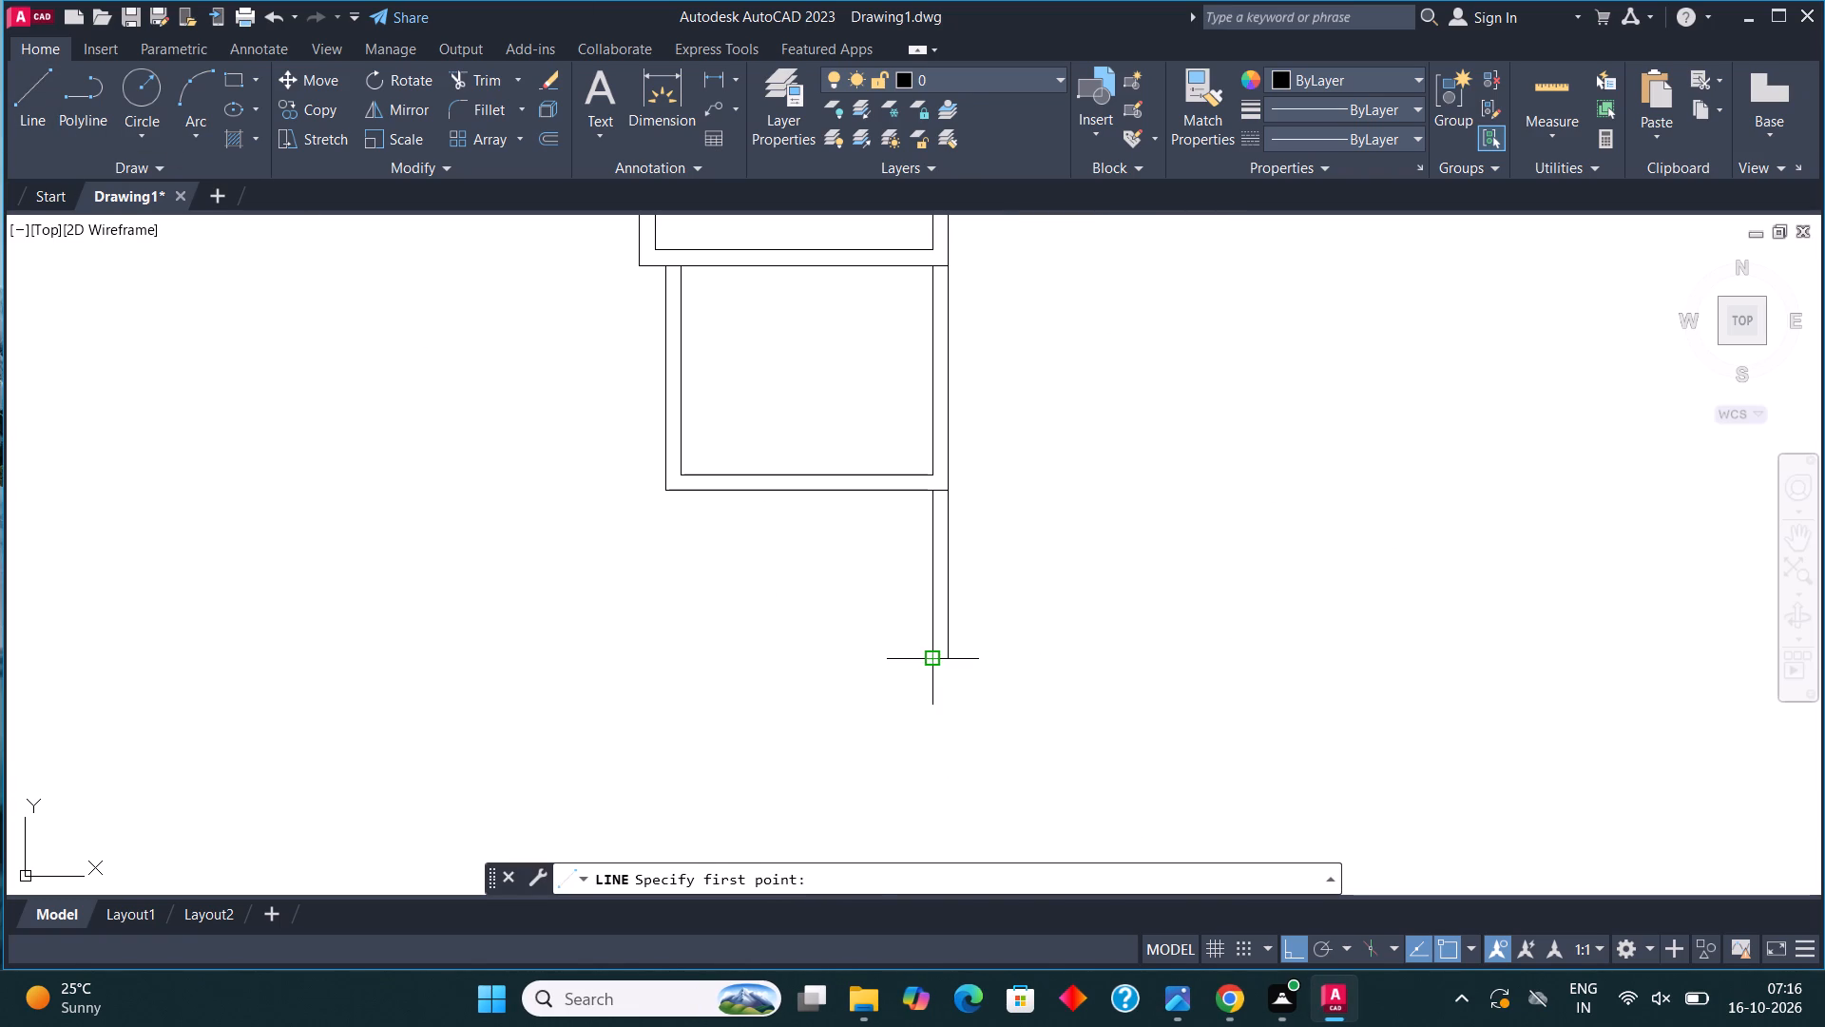
pyautogui.click(930, 654)
pyautogui.write("14'")
pyautogui.write('6"')
pyautogui.press('Return')
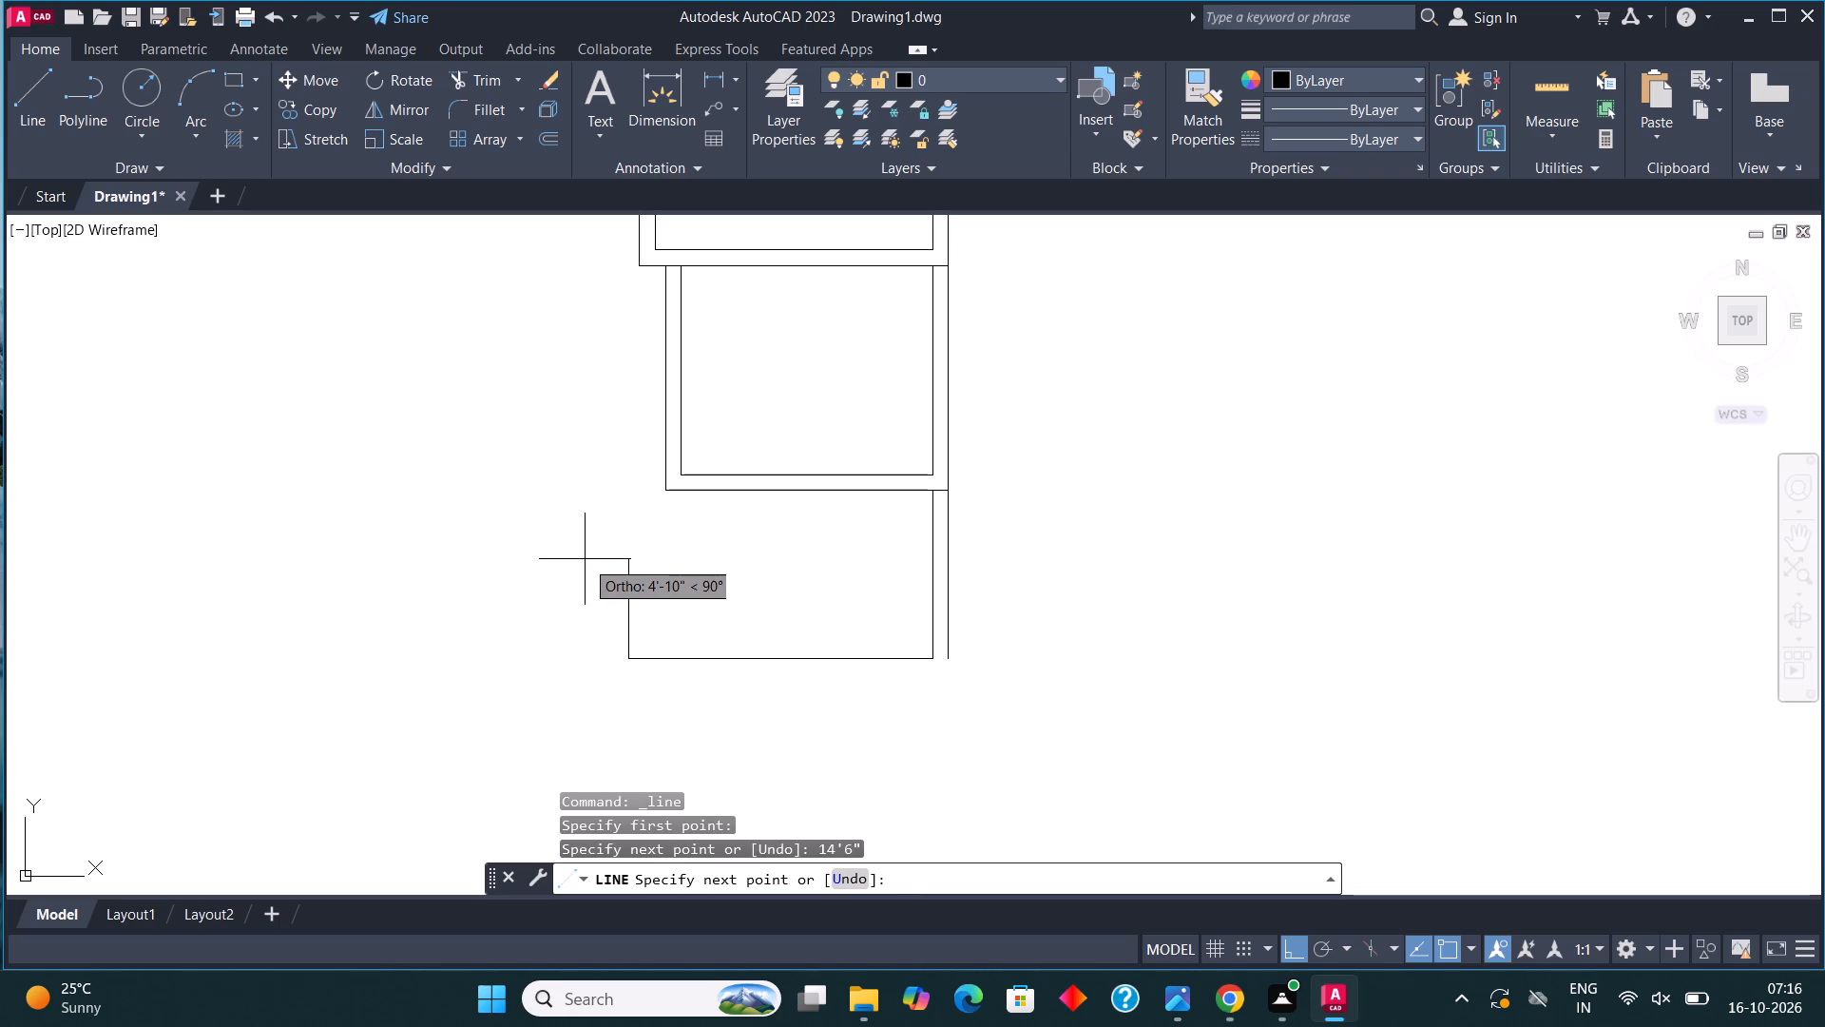
pyautogui.write("8'")
pyautogui.press('Return')
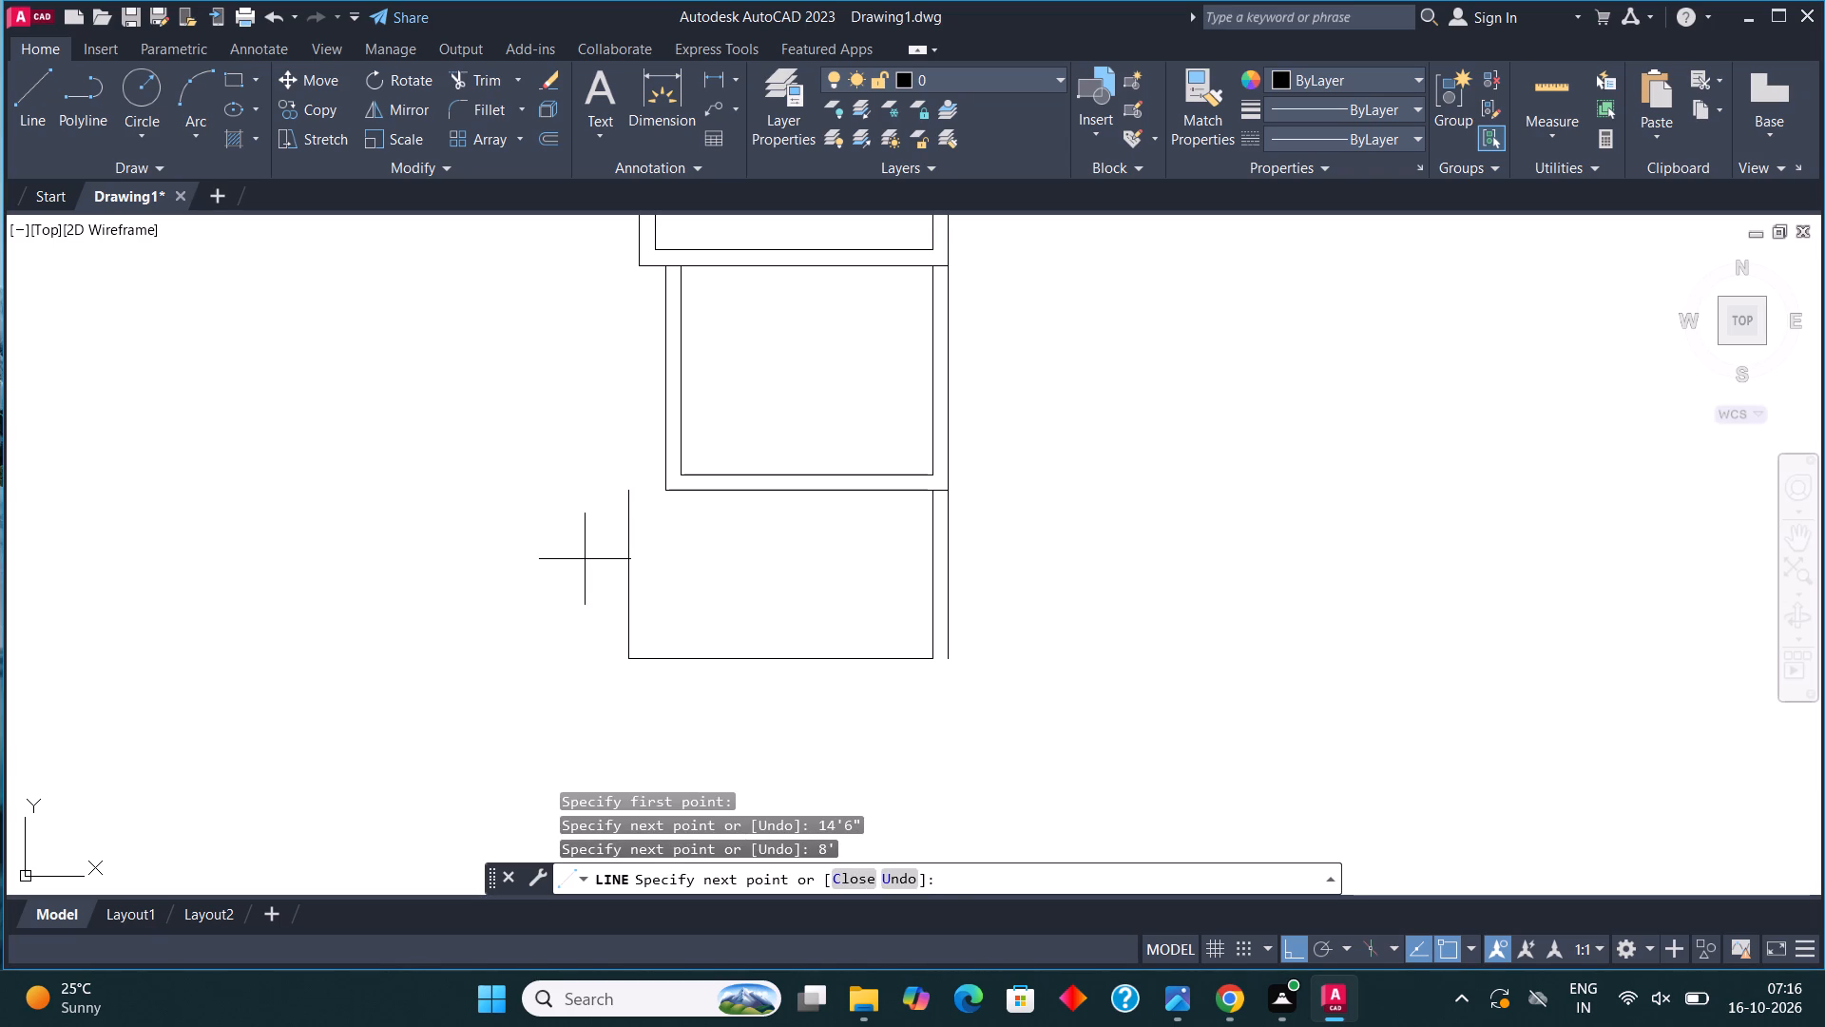
pyautogui.click(672, 487)
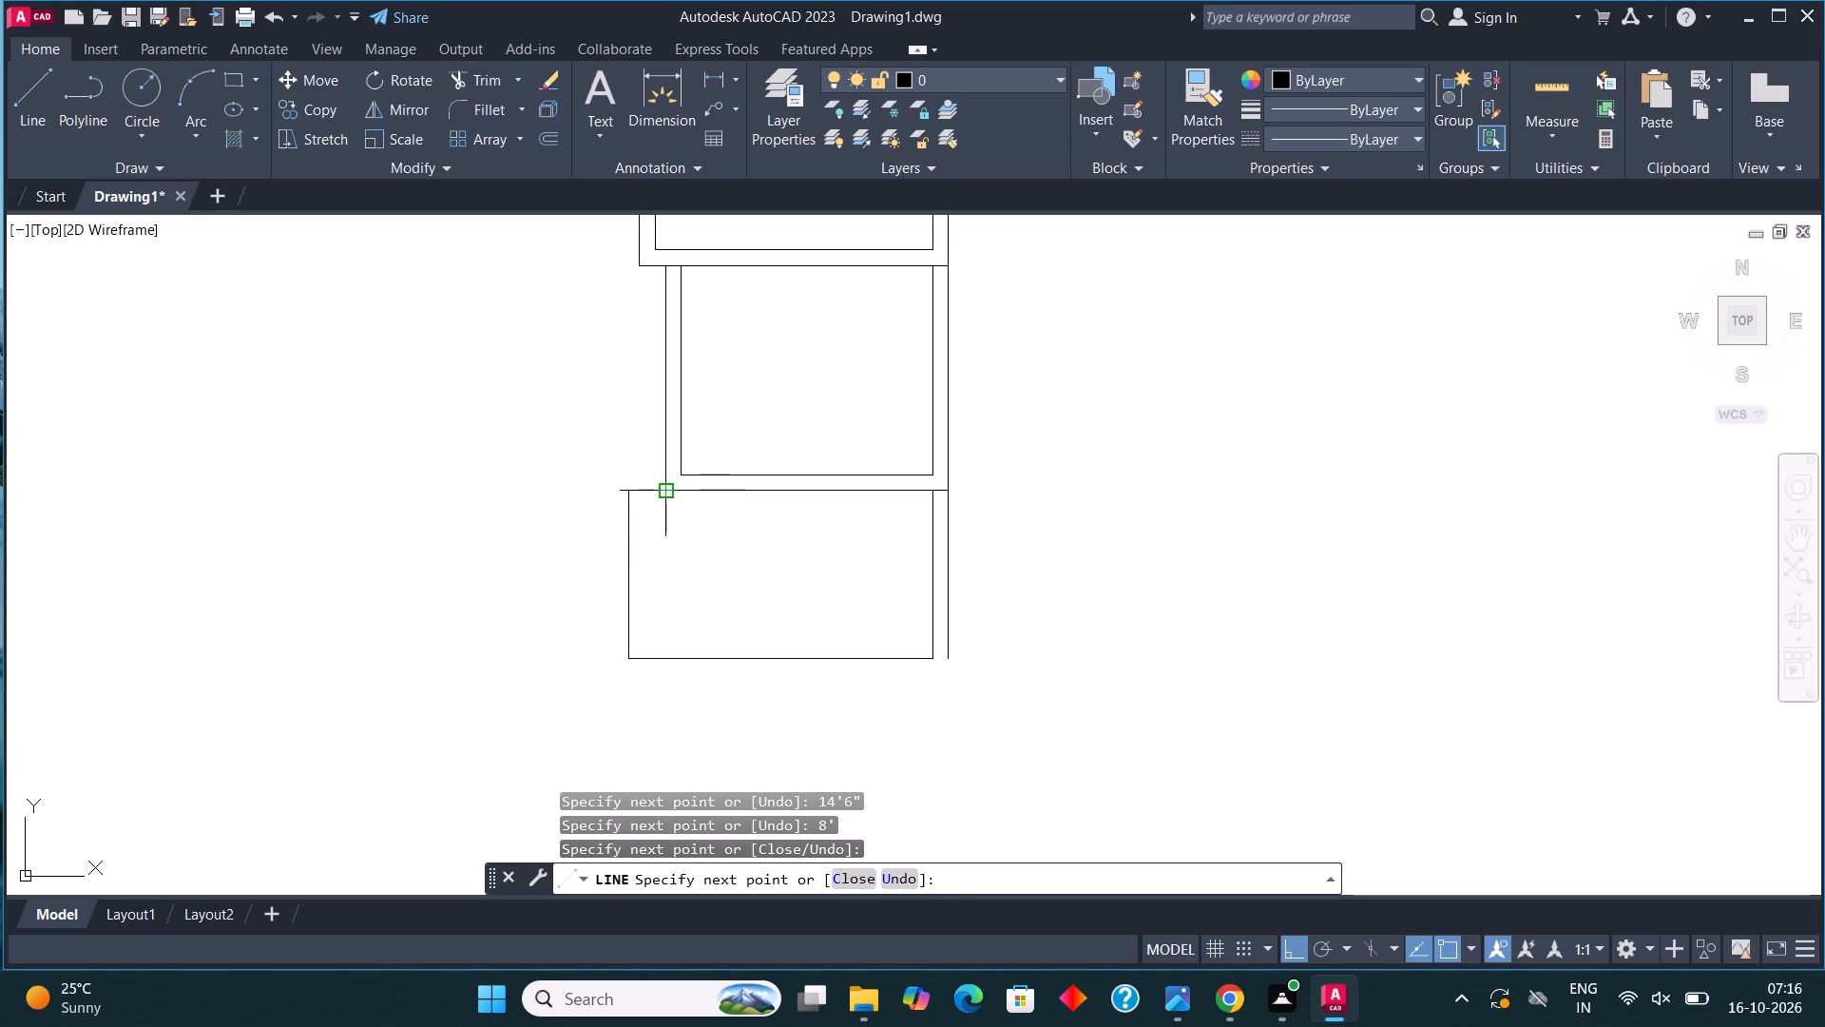
pyautogui.moveTo(720, 548); pyautogui.dragTo(740, 415, button='middle')
pyautogui.press('Escape')
# Offset the lowest room's bottom line, left line and short top-left line outward by 9".
pyautogui.moveTo(763, 475); pyautogui.dragTo(791, 513, button='middle')
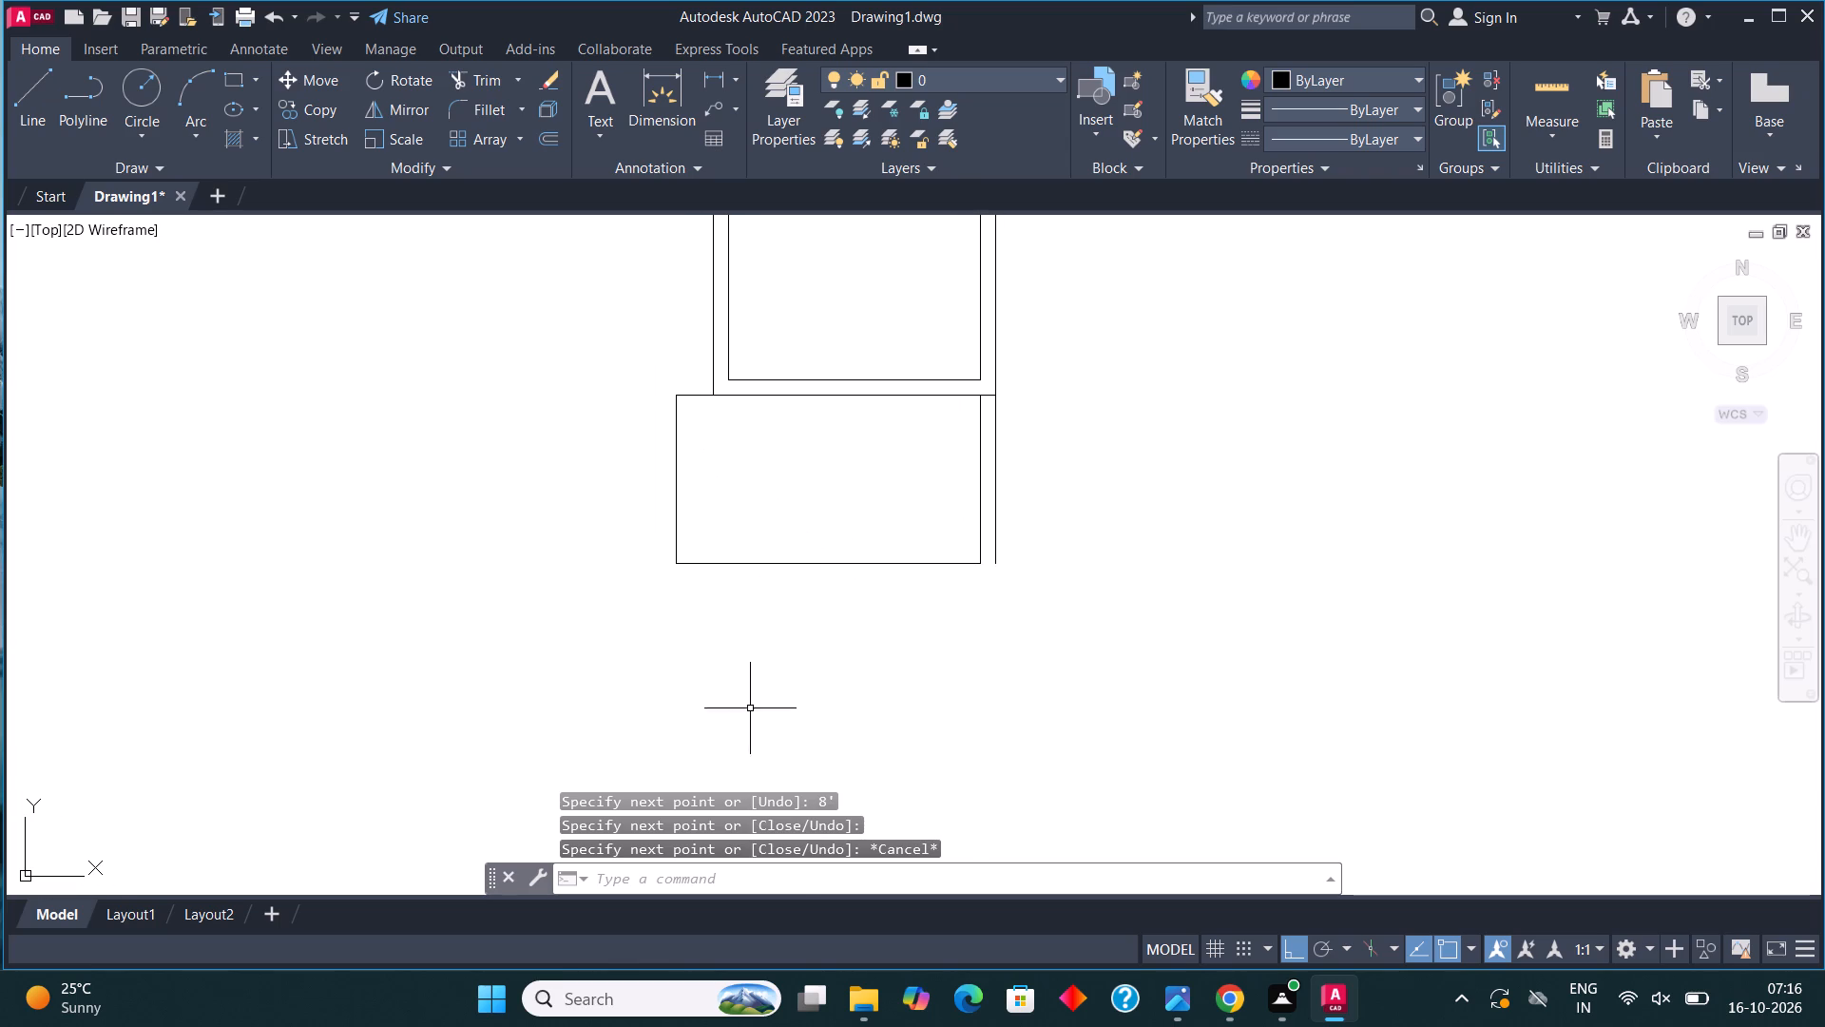
pyautogui.moveTo(743, 713); pyautogui.dragTo(742, 705)
pyautogui.click(522, 461)
pyautogui.click(546, 130)
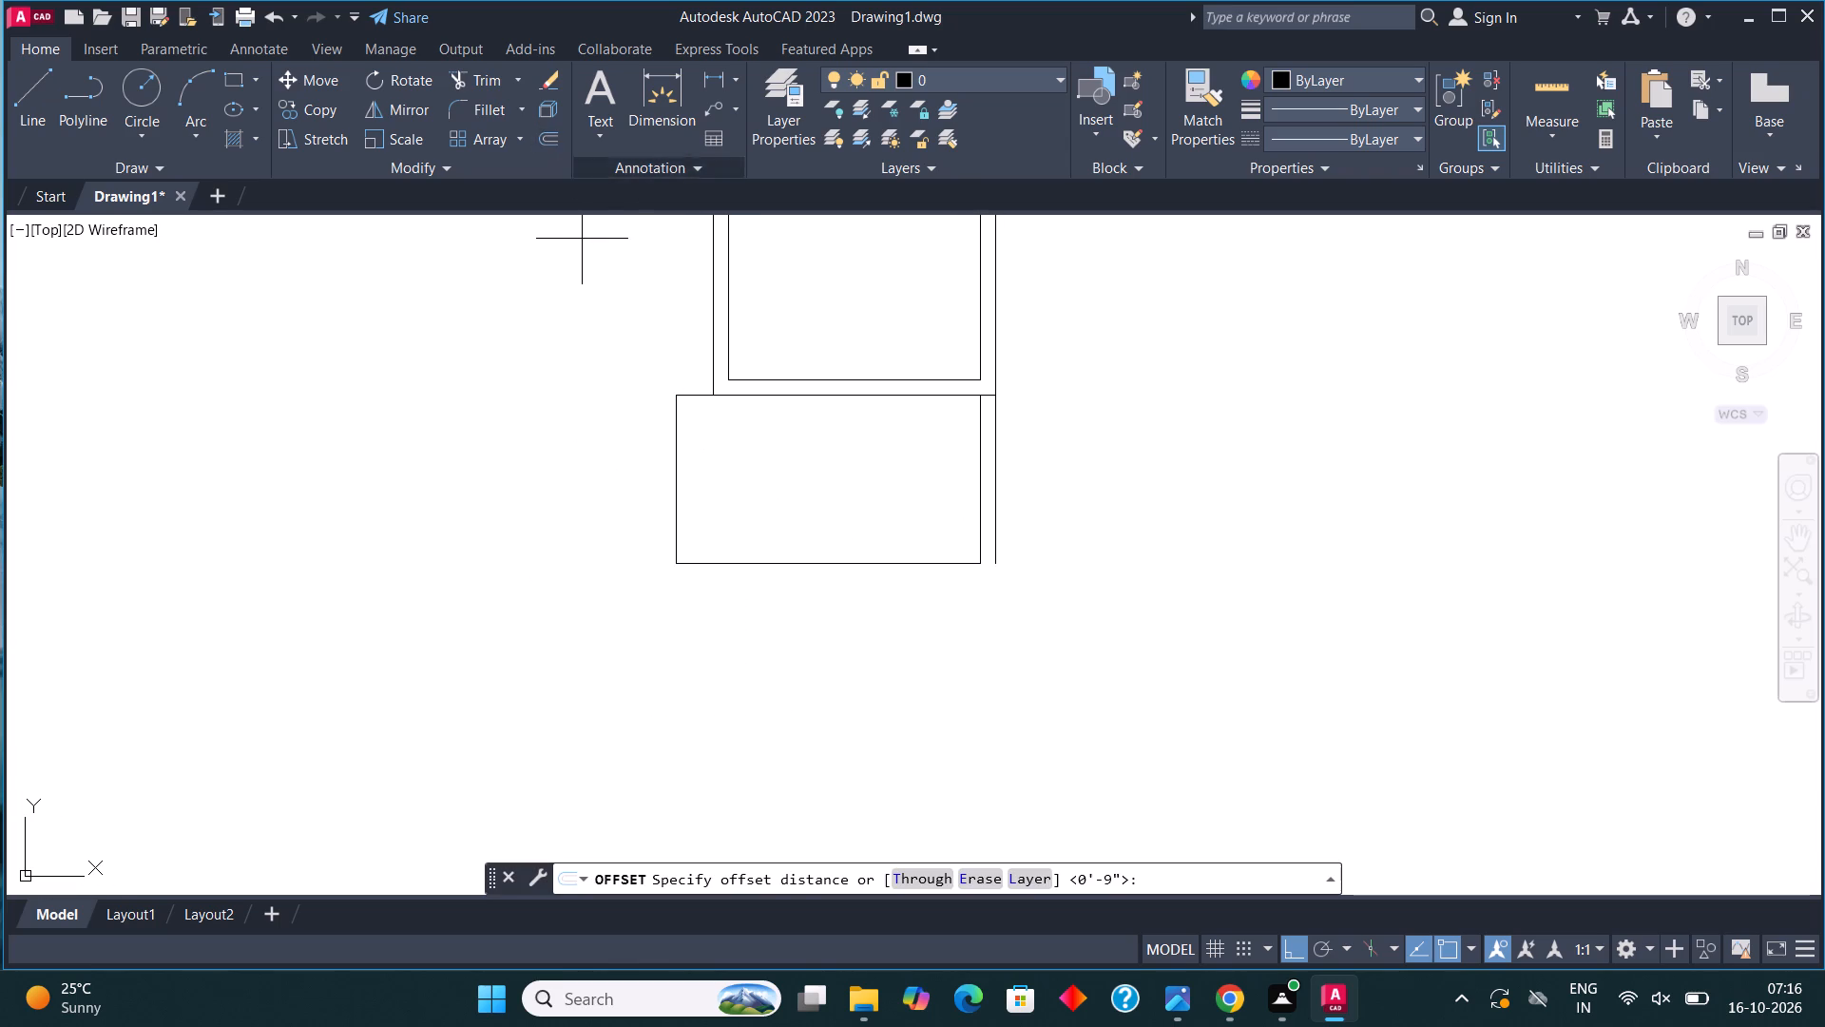
pyautogui.click(843, 566)
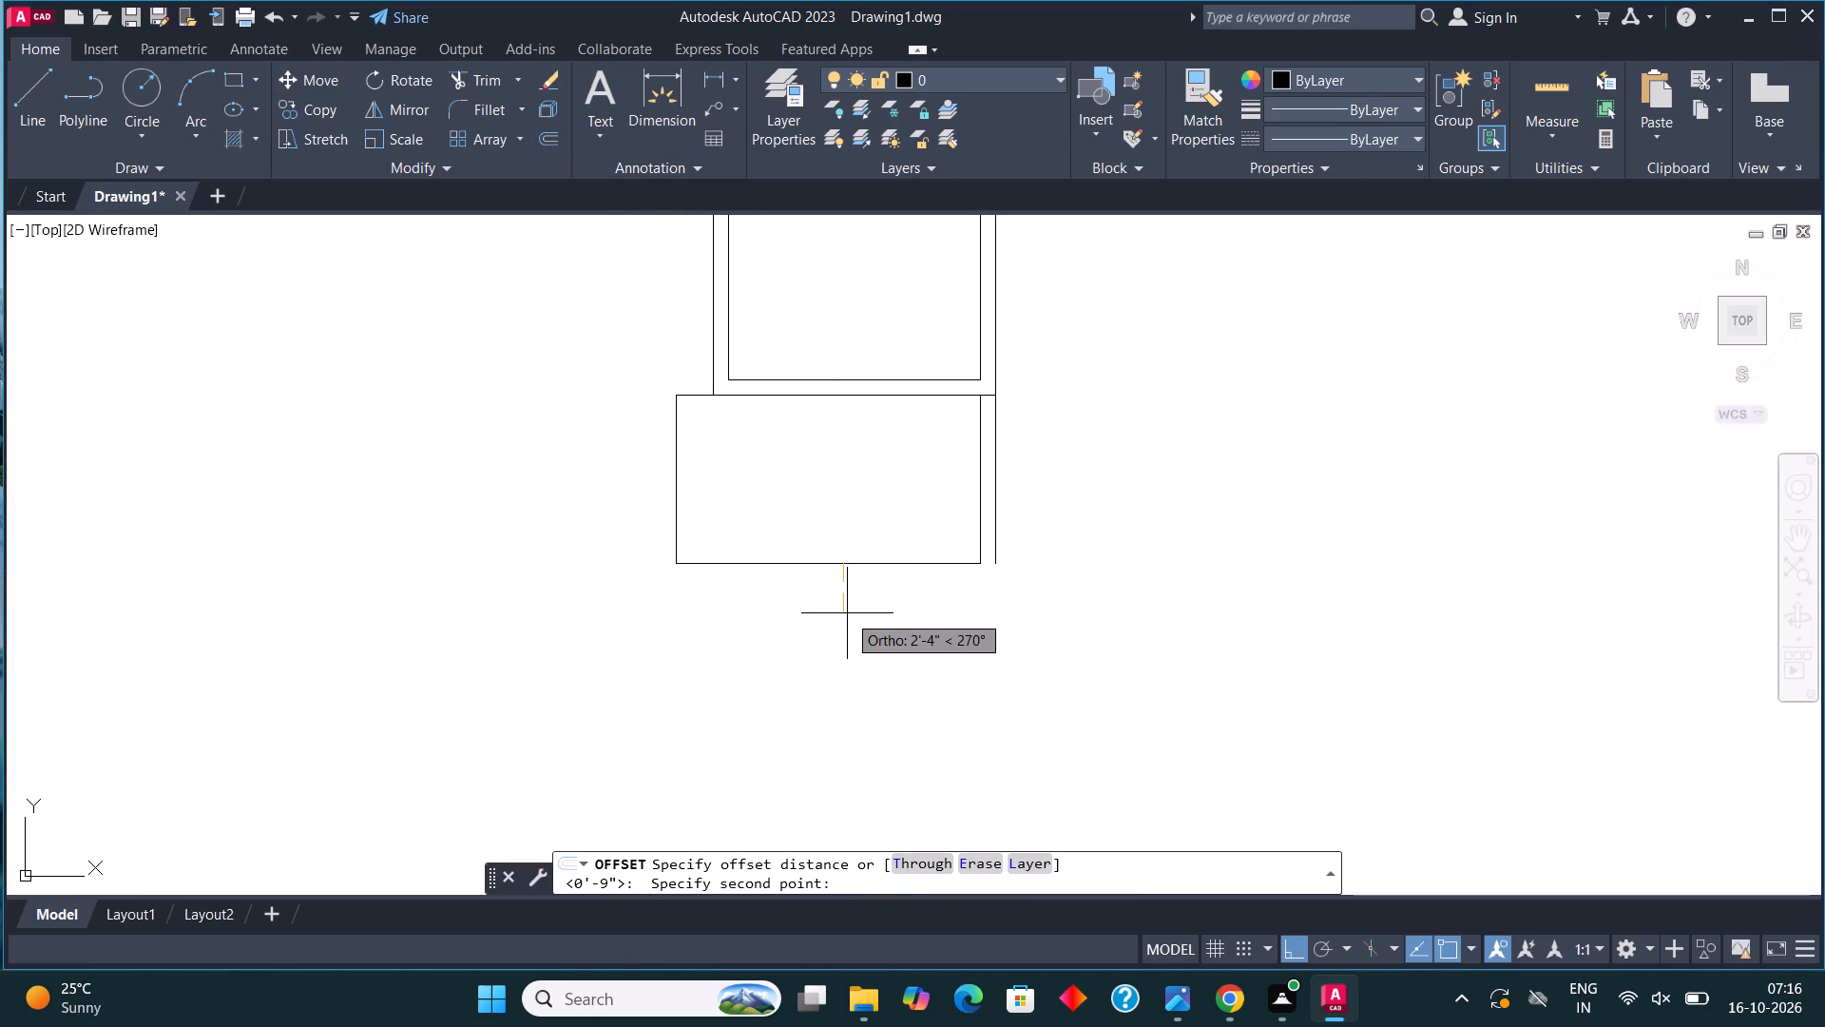
pyautogui.write('9"')
pyautogui.press('Return')
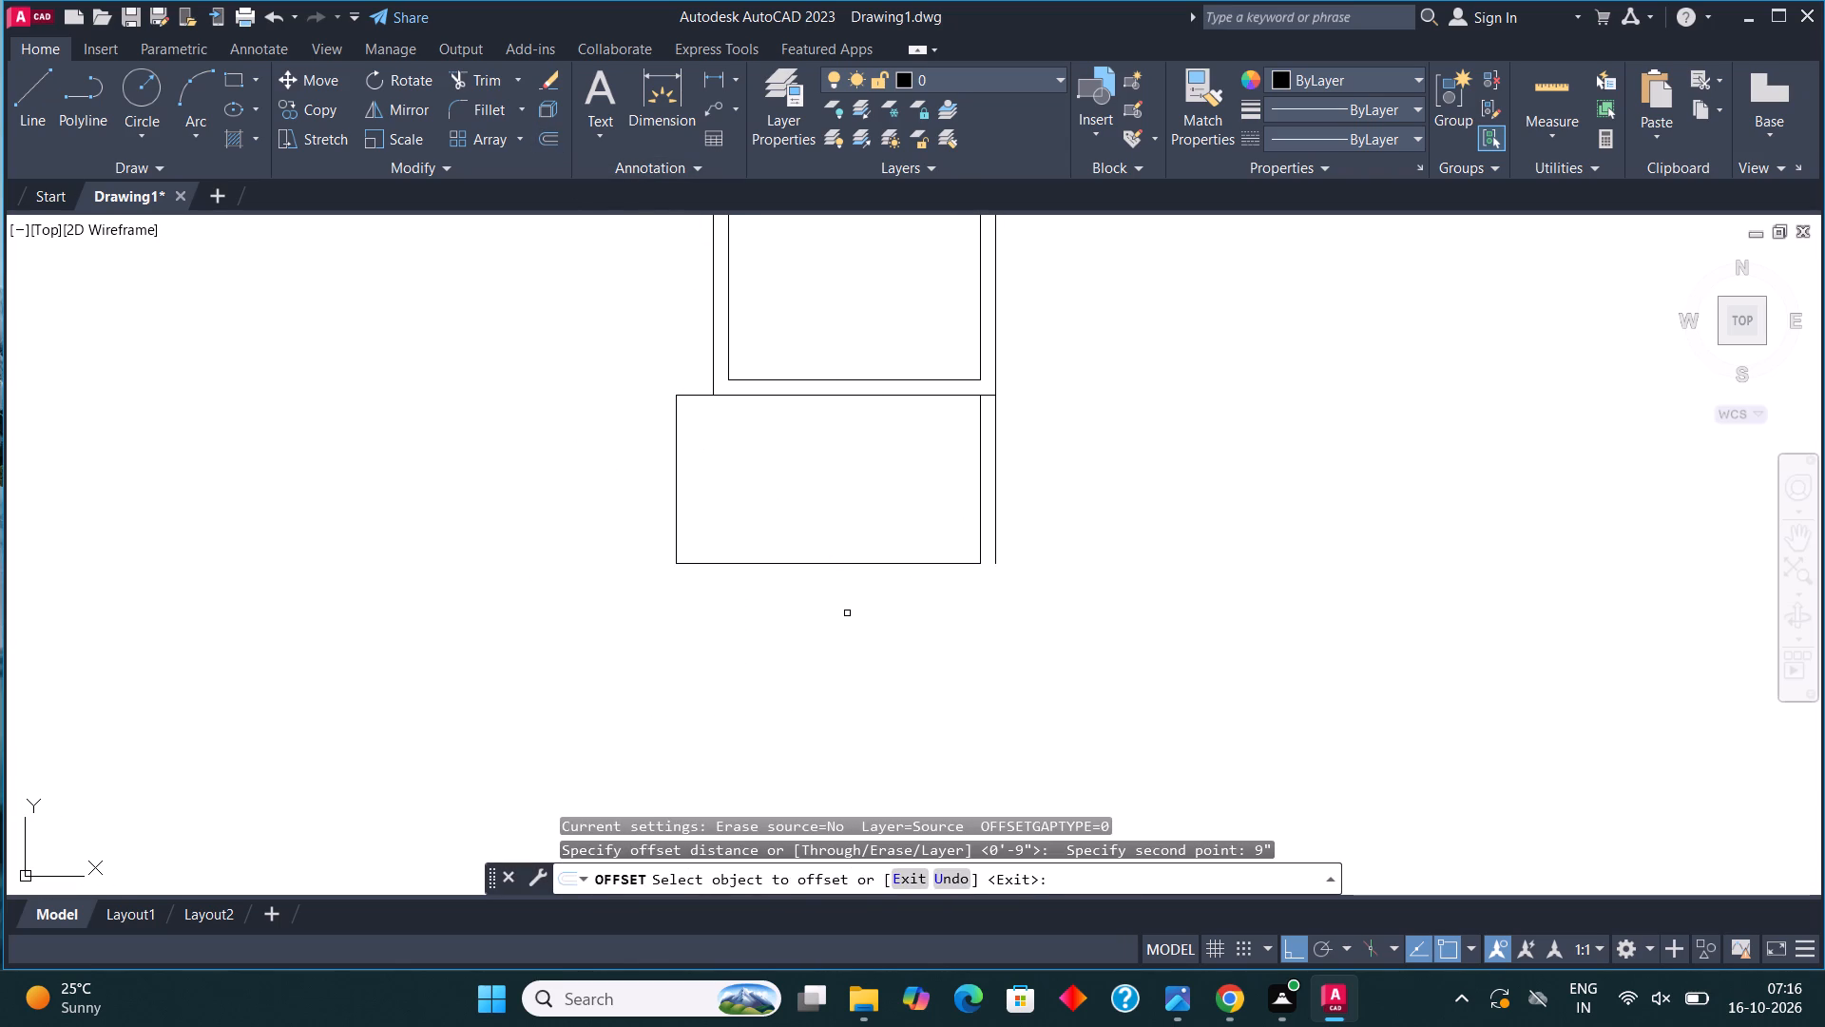
pyautogui.moveTo(740, 564); pyautogui.dragTo(740, 572)
pyautogui.click(740, 609)
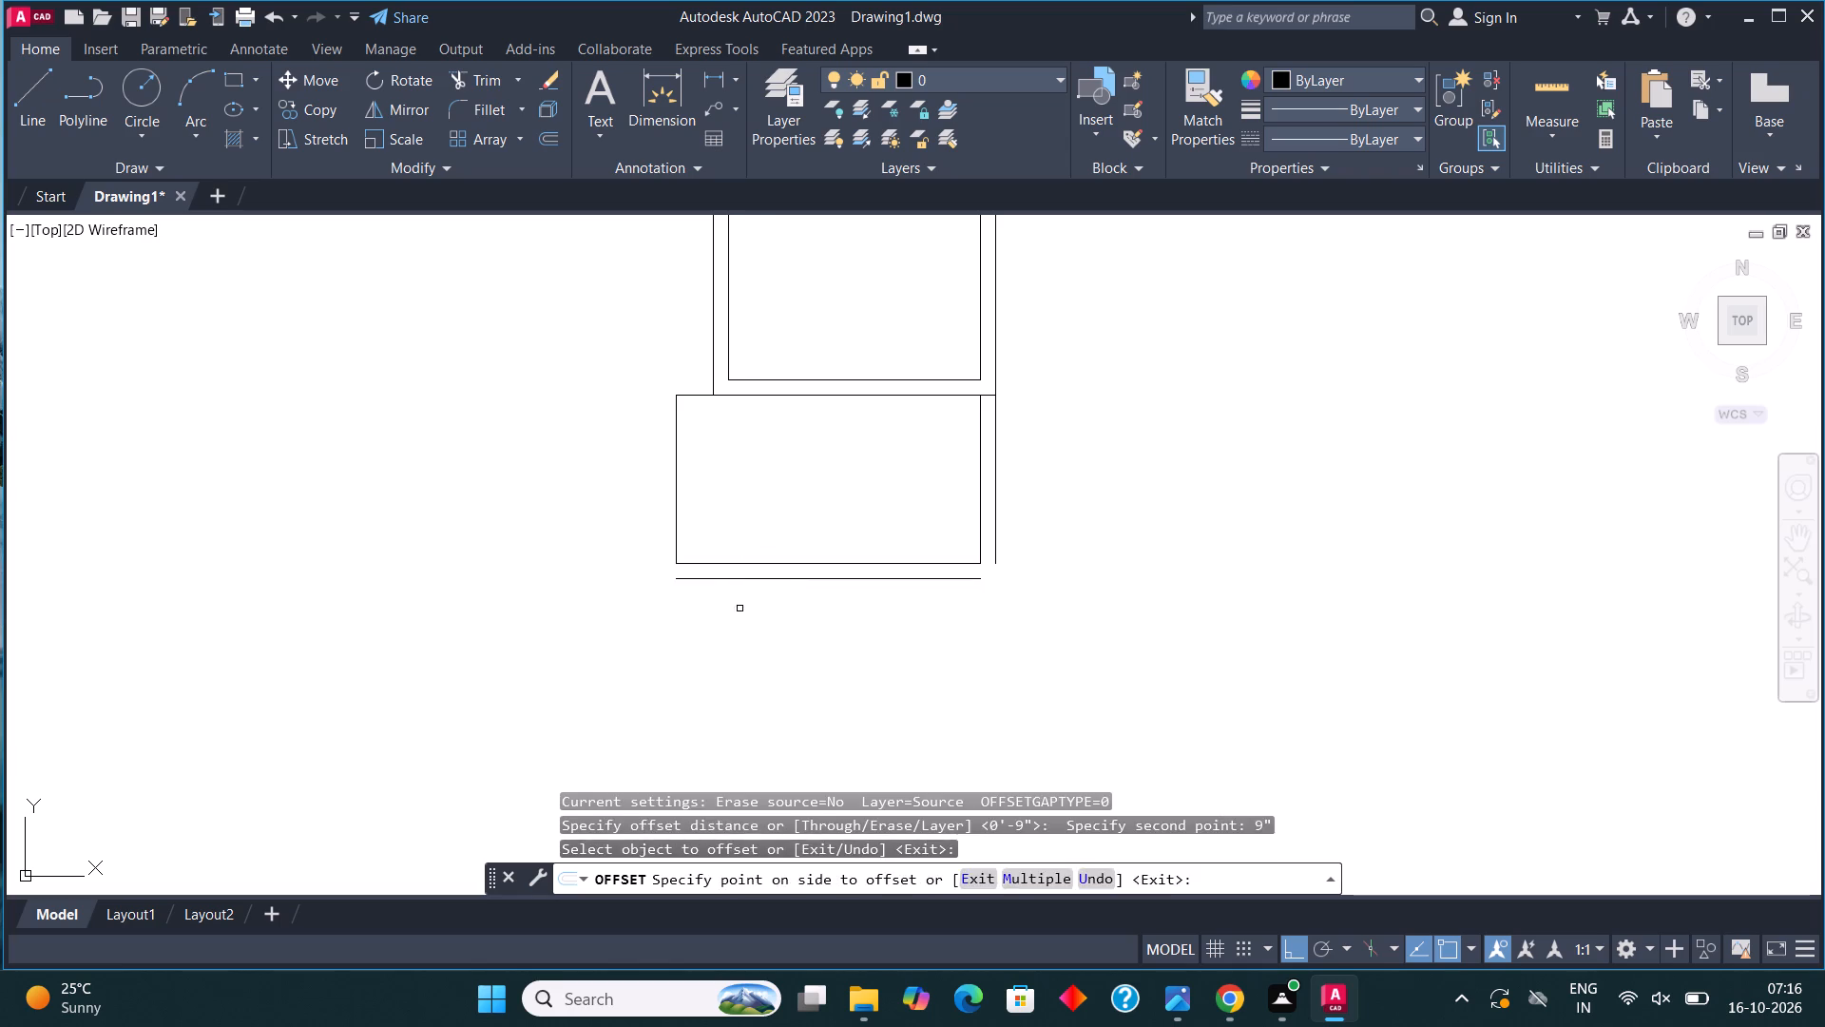
pyautogui.click(673, 504)
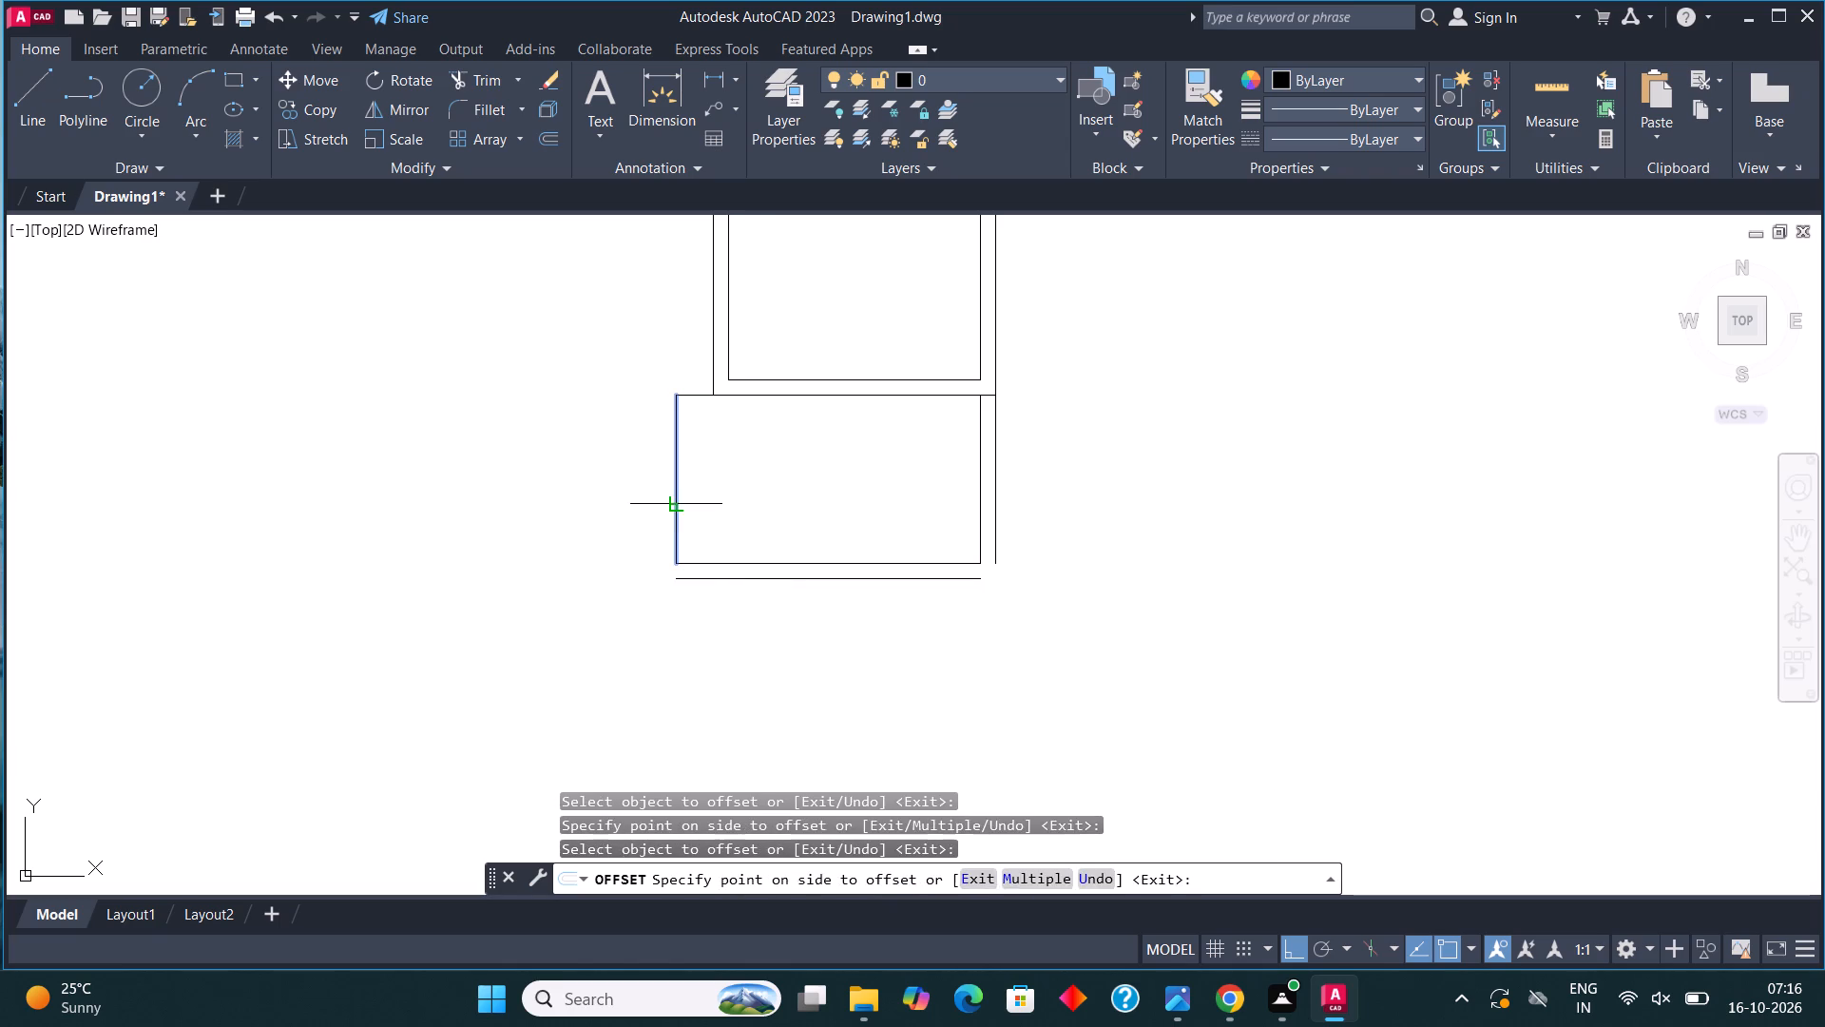
pyautogui.click(620, 477)
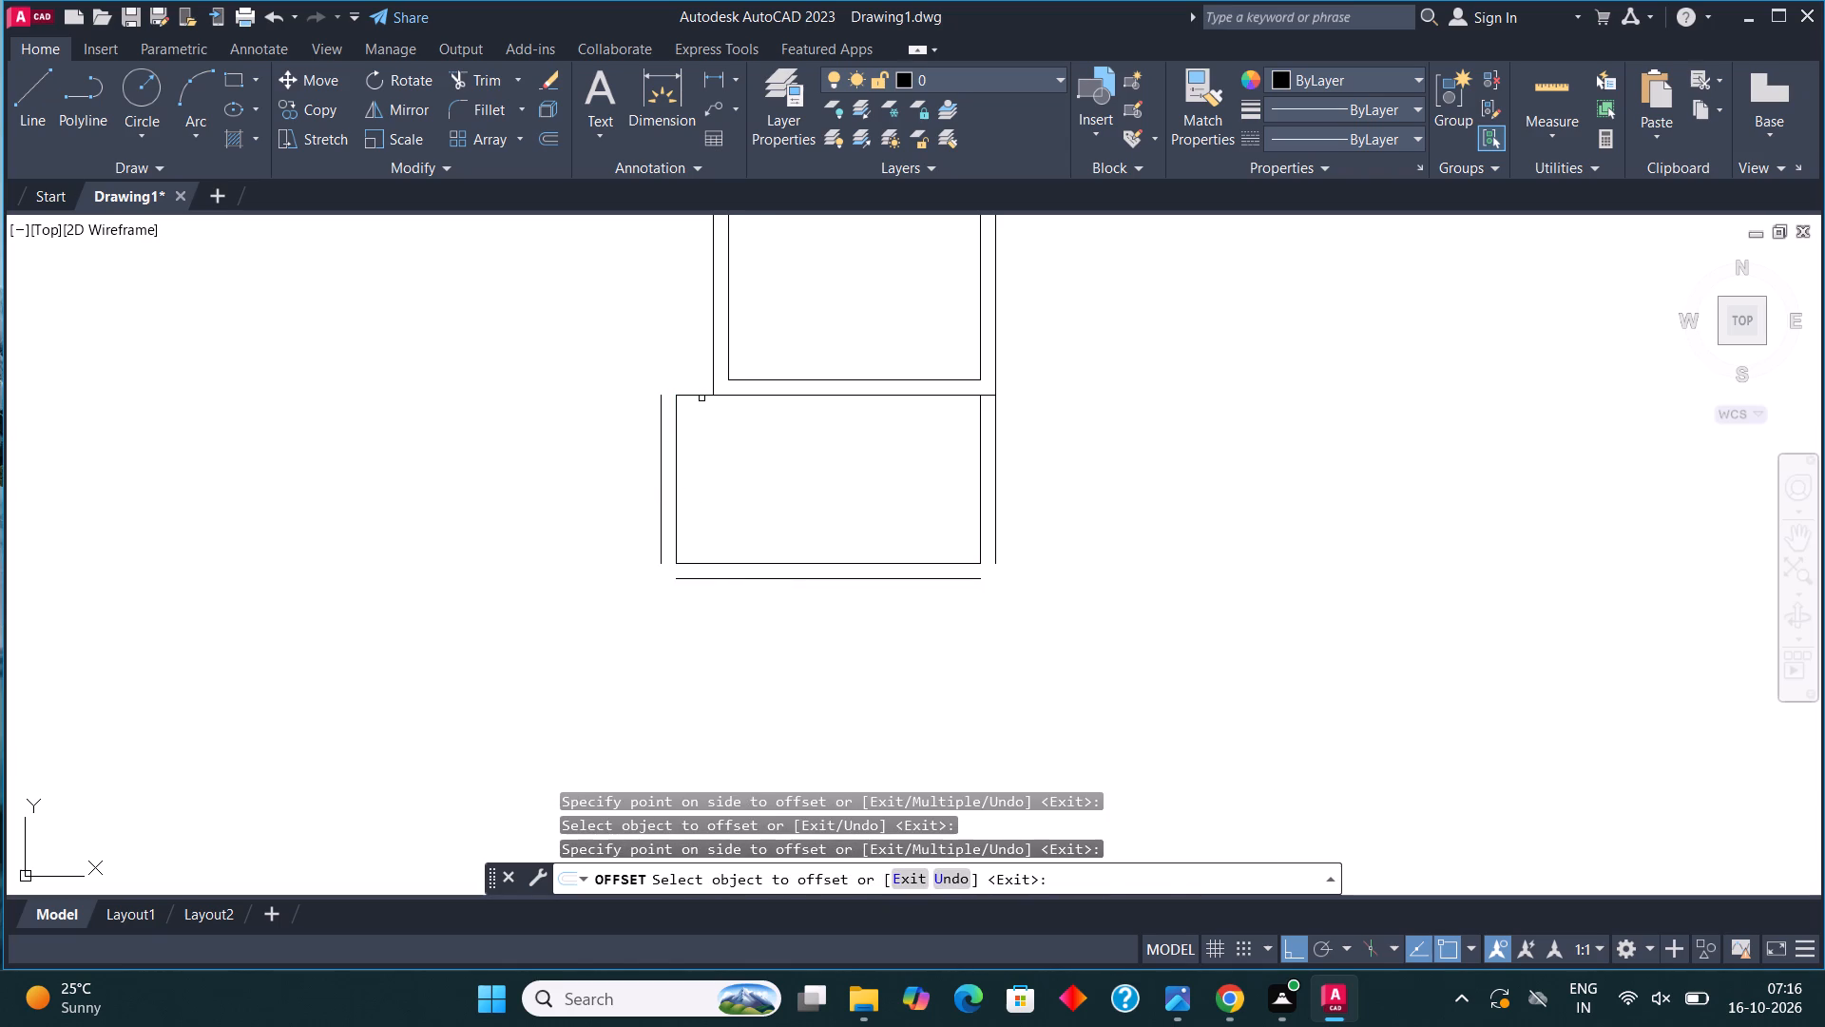
pyautogui.click(696, 395)
pyautogui.click(691, 376)
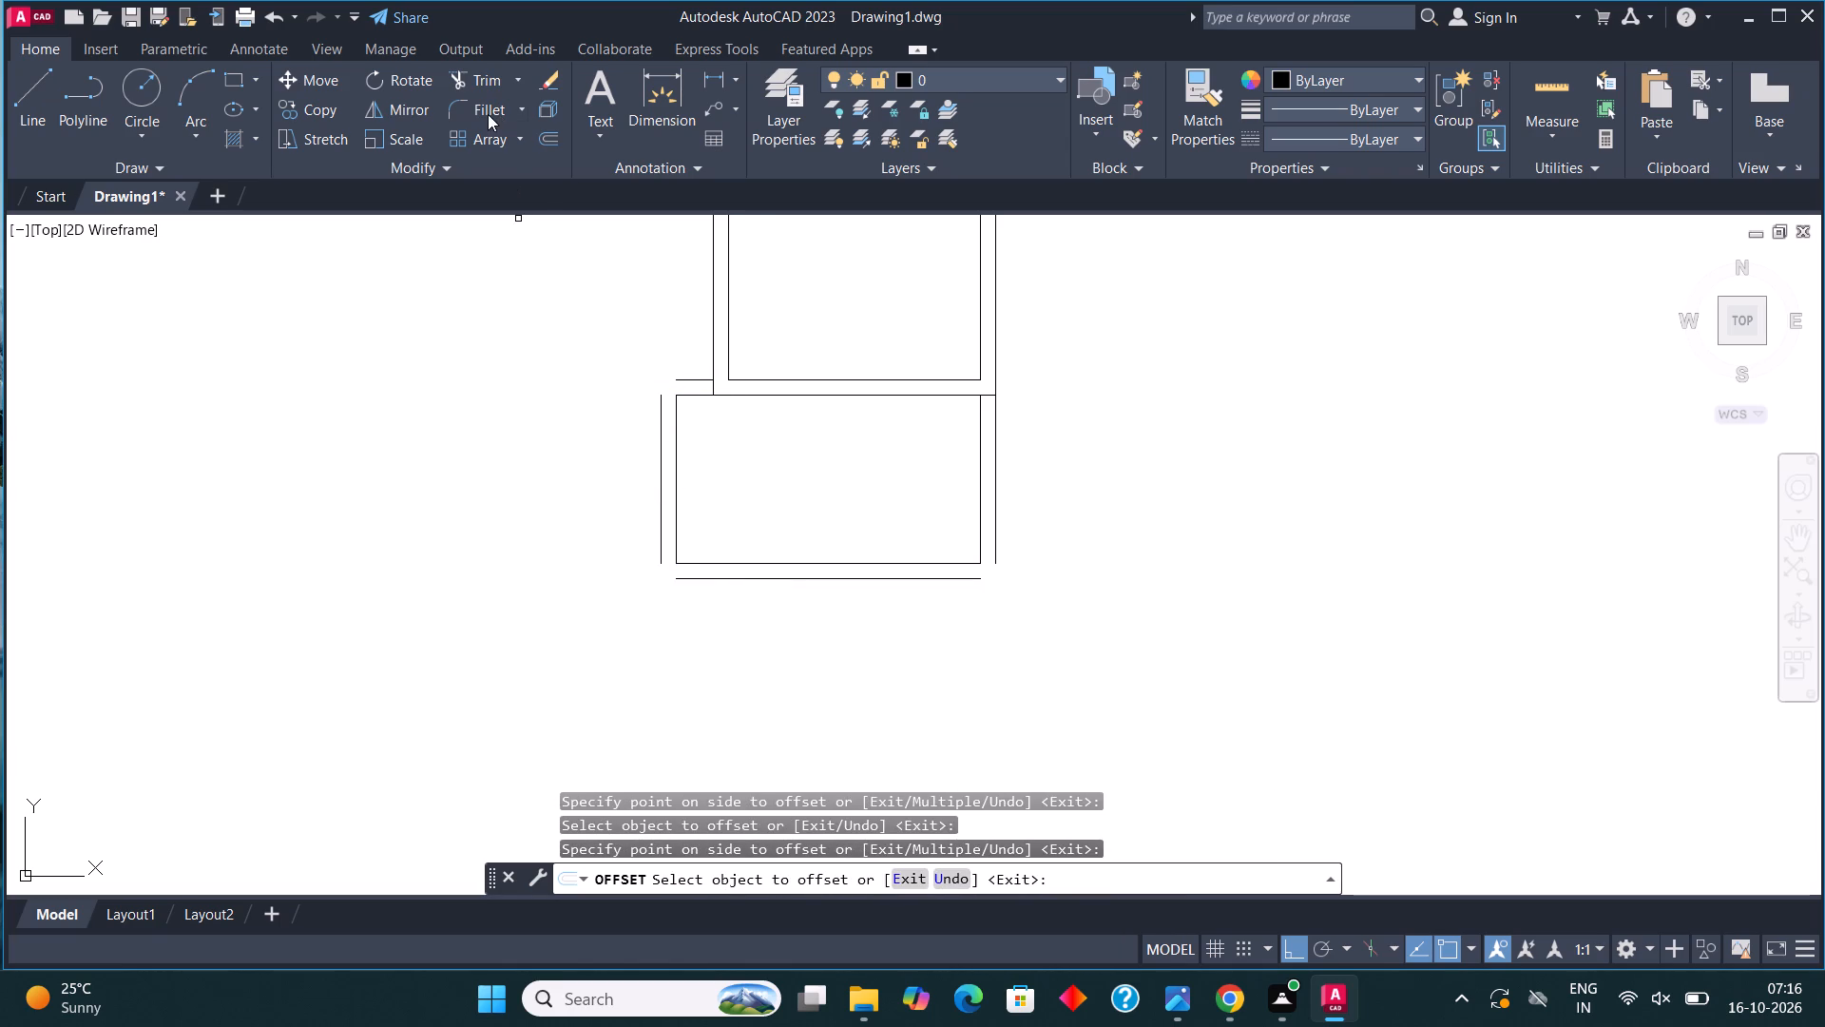
# Fillet the lowest room's outer wall lines to close its top-left, bottom-left and bottom-right corners.
pyautogui.click(488, 114)
pyautogui.click(661, 476)
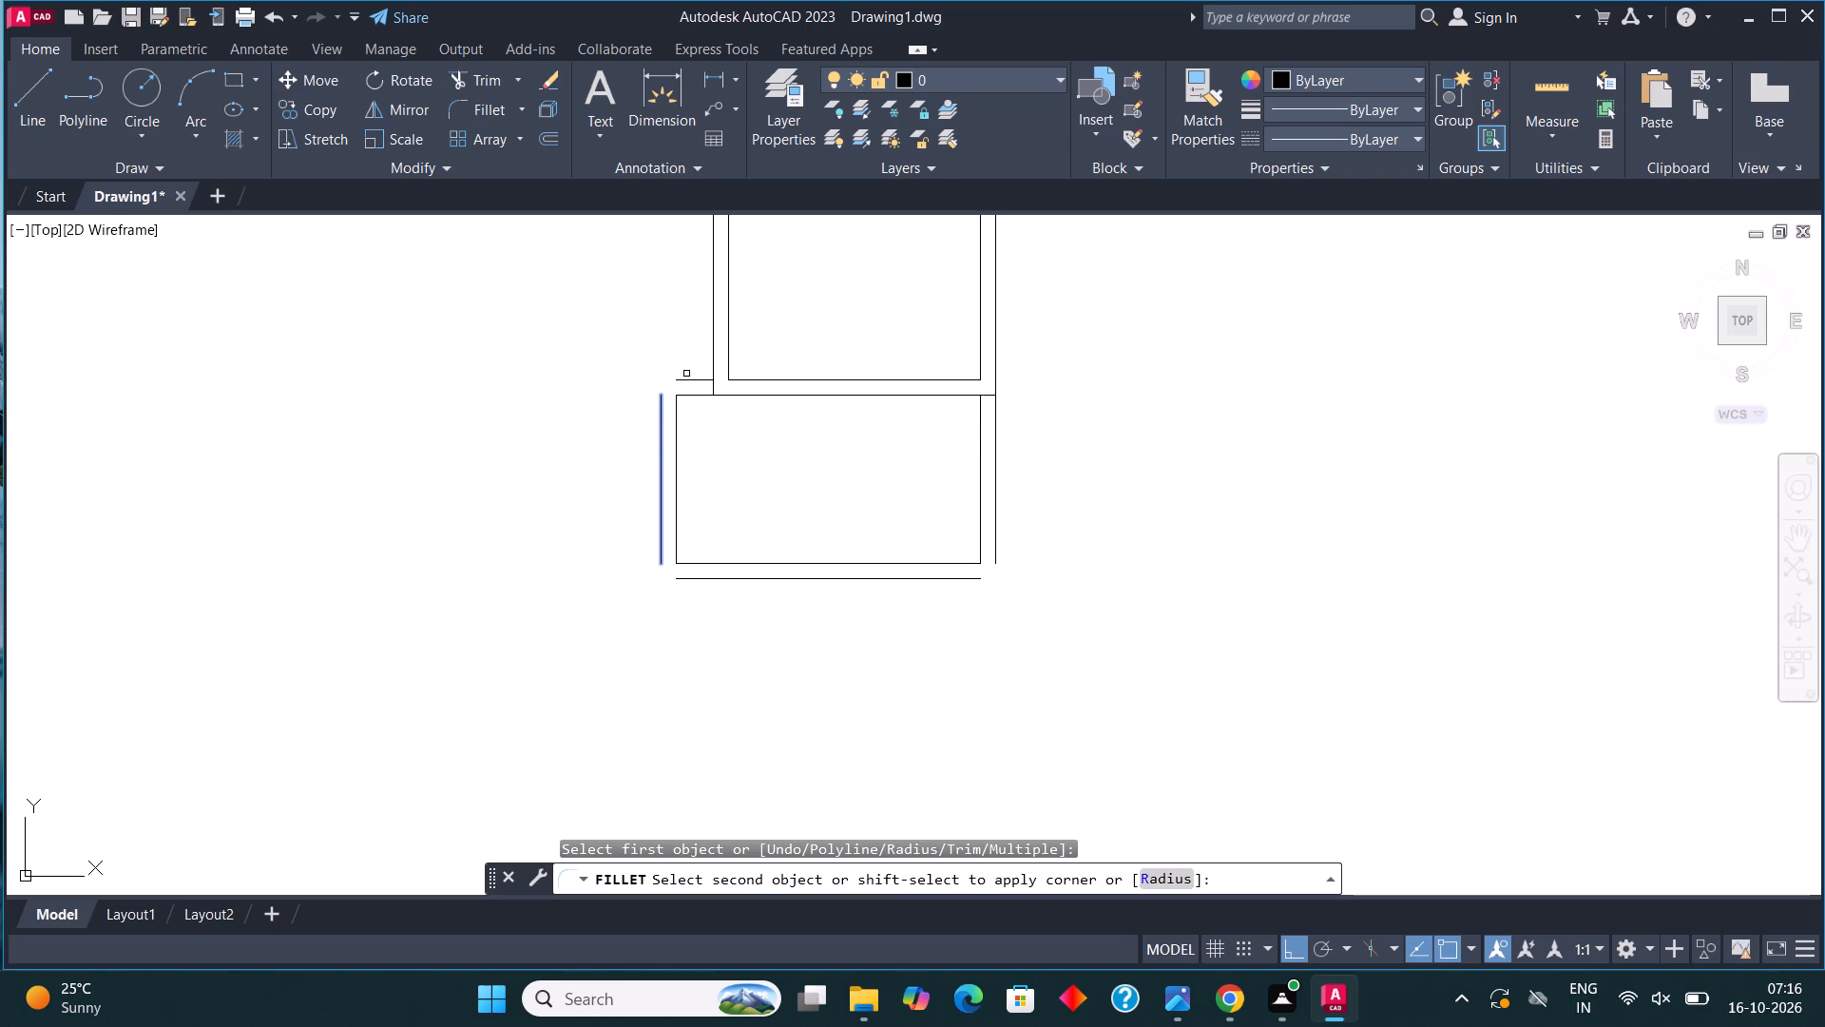
pyautogui.click(695, 379)
pyautogui.click(492, 103)
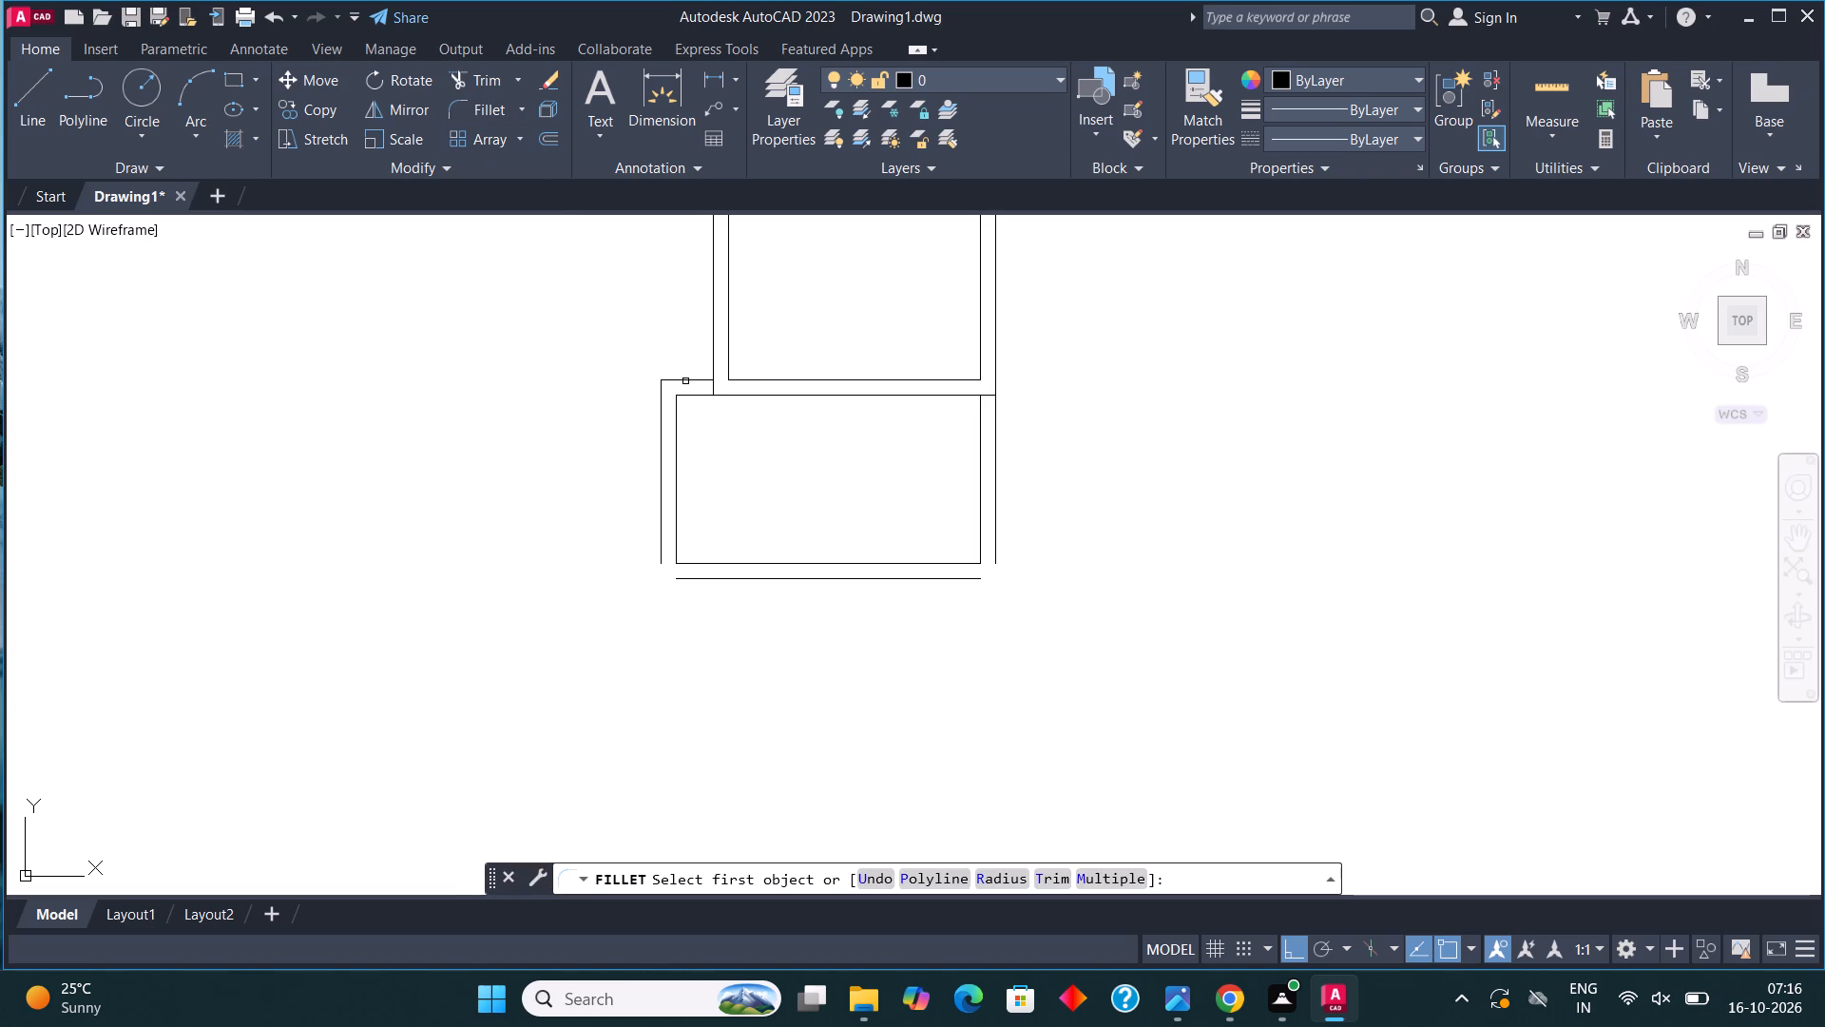
pyautogui.click(660, 532)
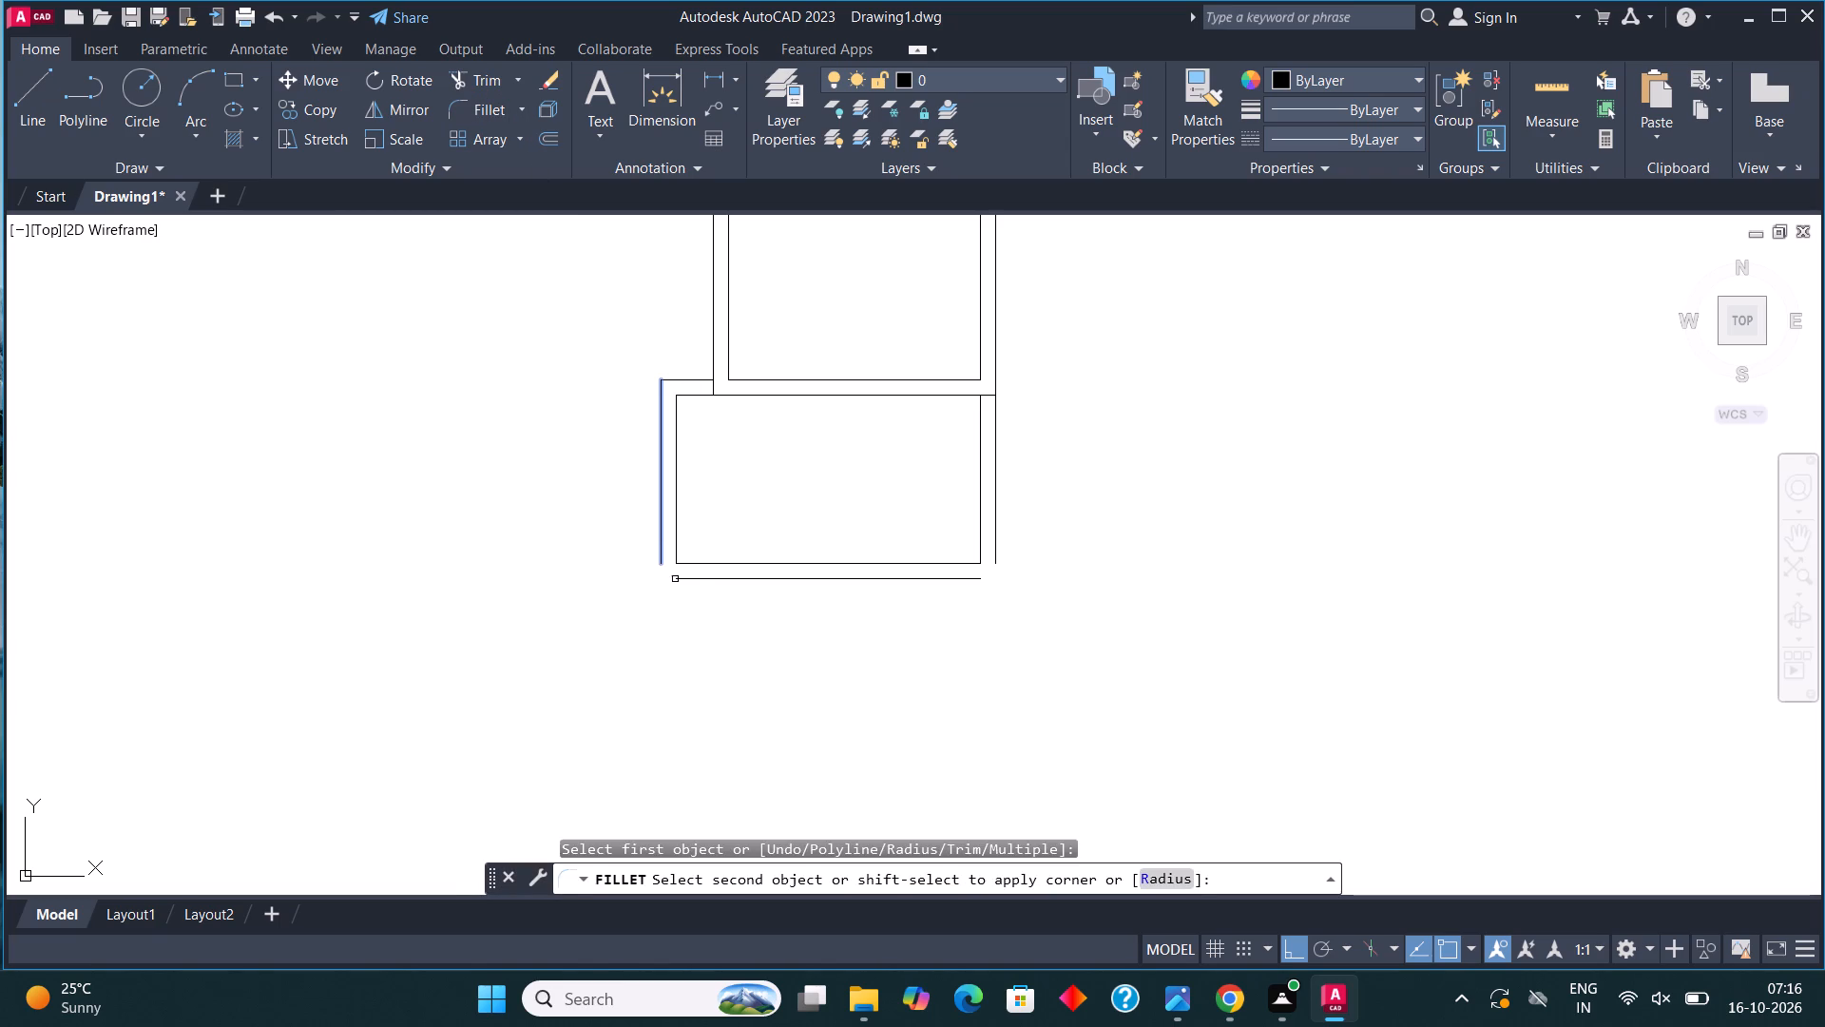
pyautogui.click(701, 582)
pyautogui.click(477, 115)
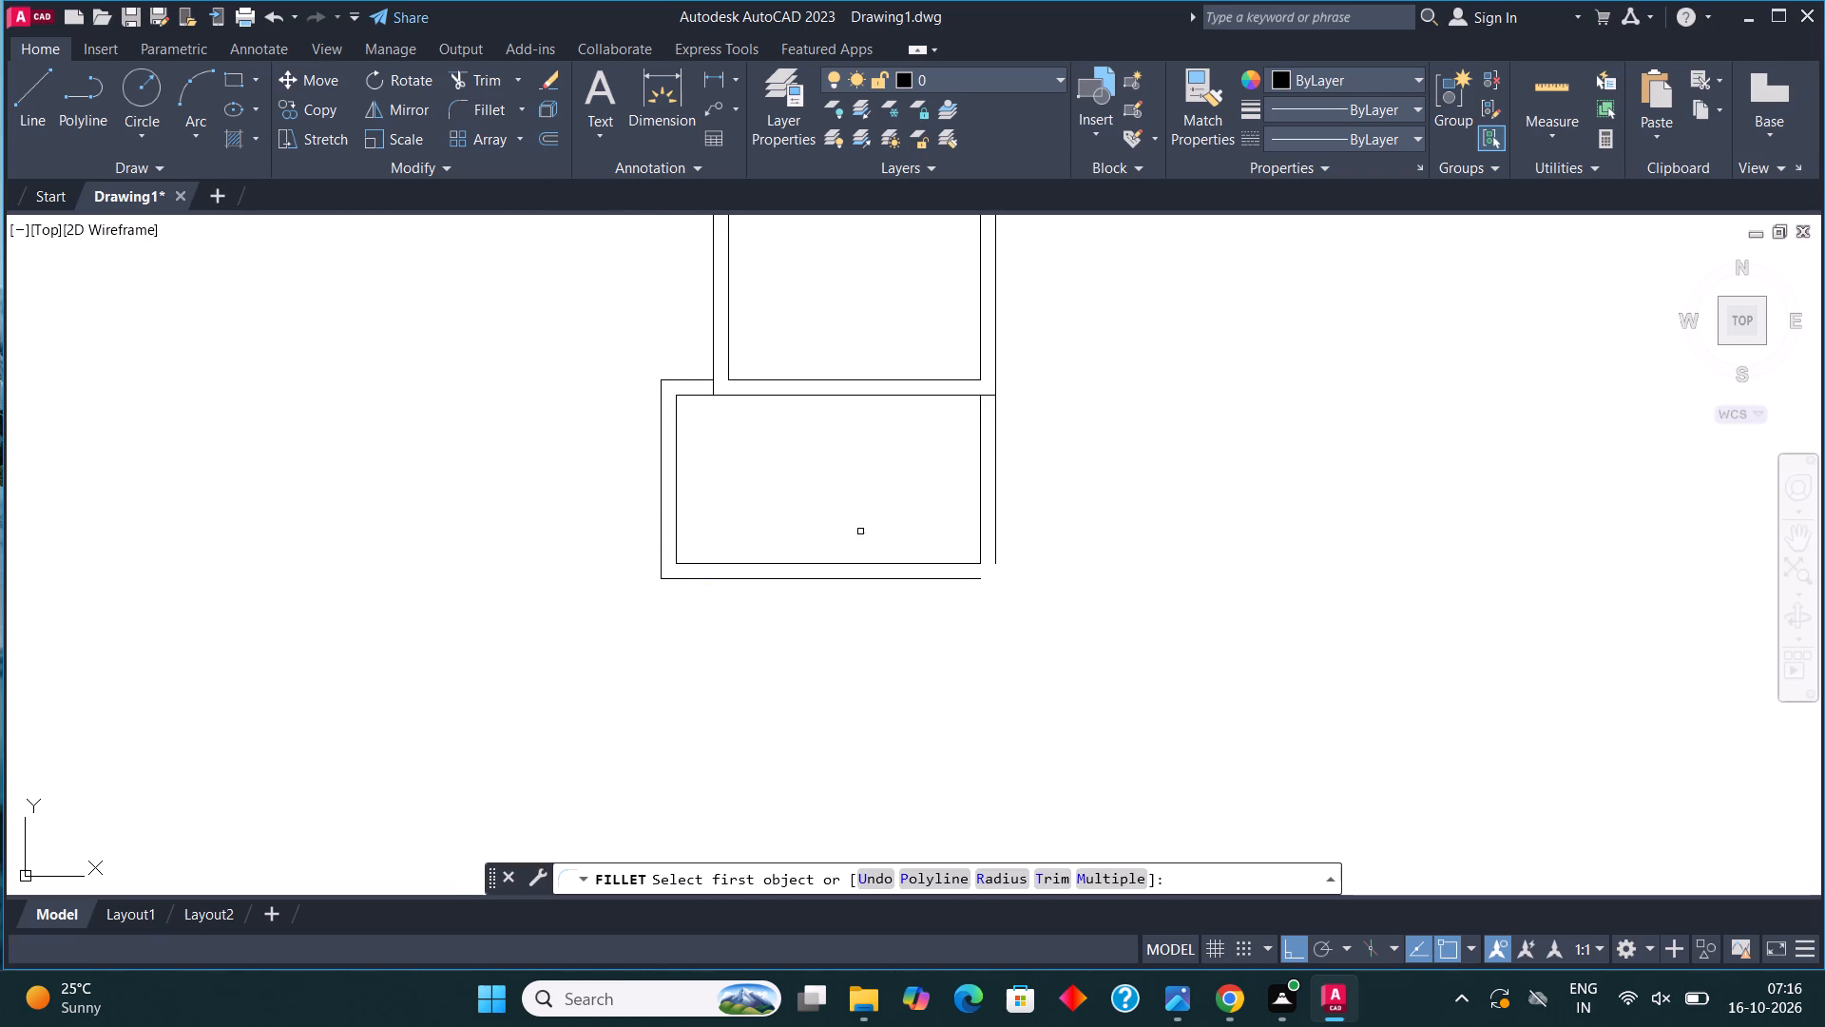
pyautogui.click(929, 580)
pyautogui.click(994, 526)
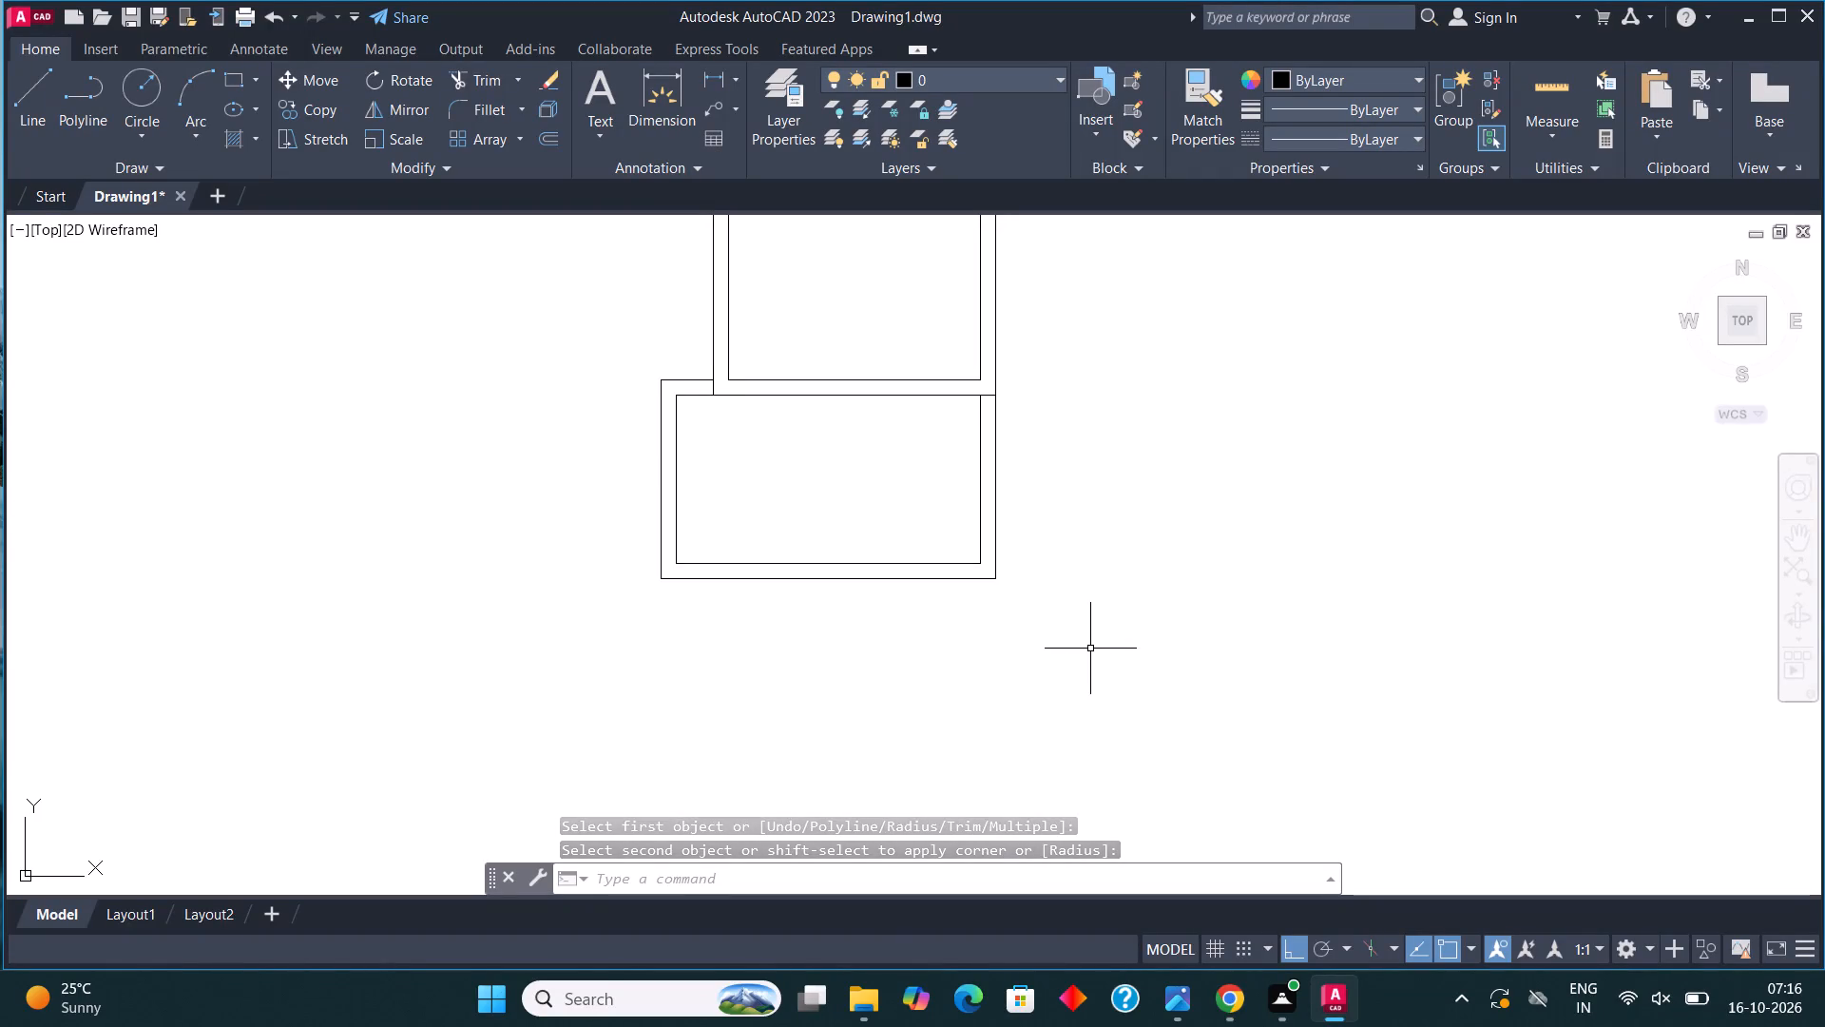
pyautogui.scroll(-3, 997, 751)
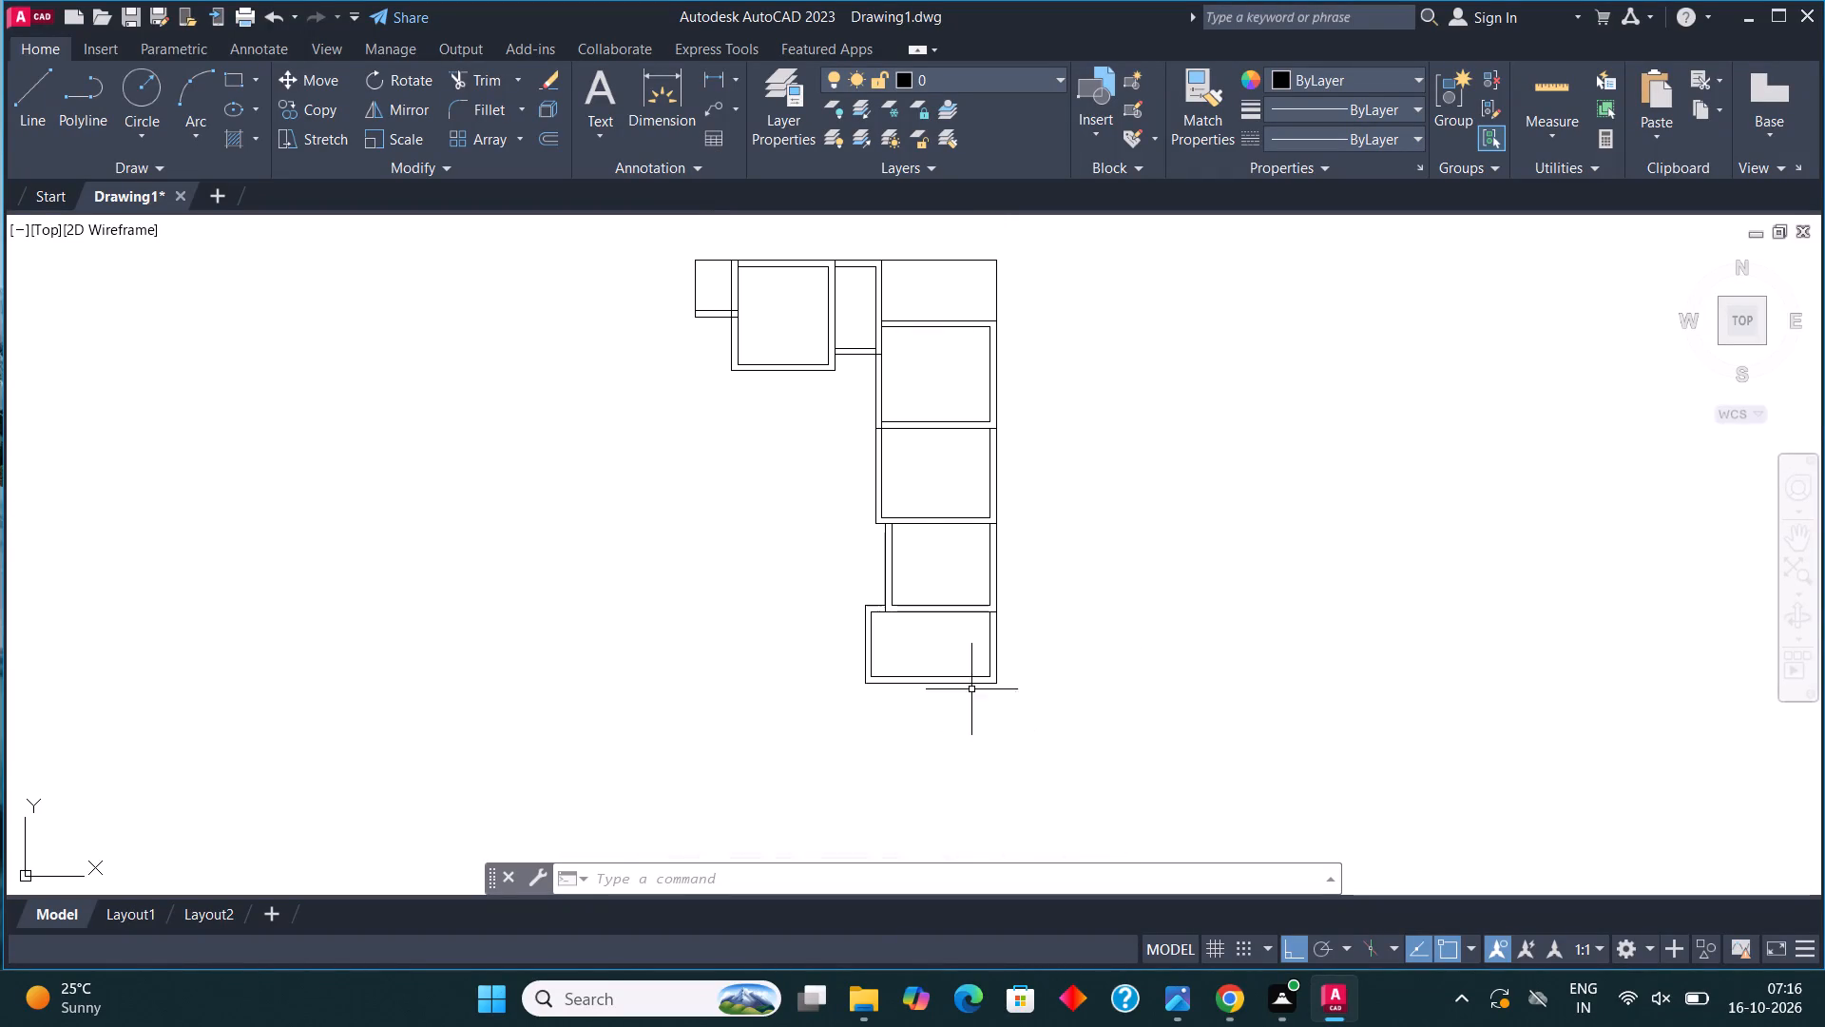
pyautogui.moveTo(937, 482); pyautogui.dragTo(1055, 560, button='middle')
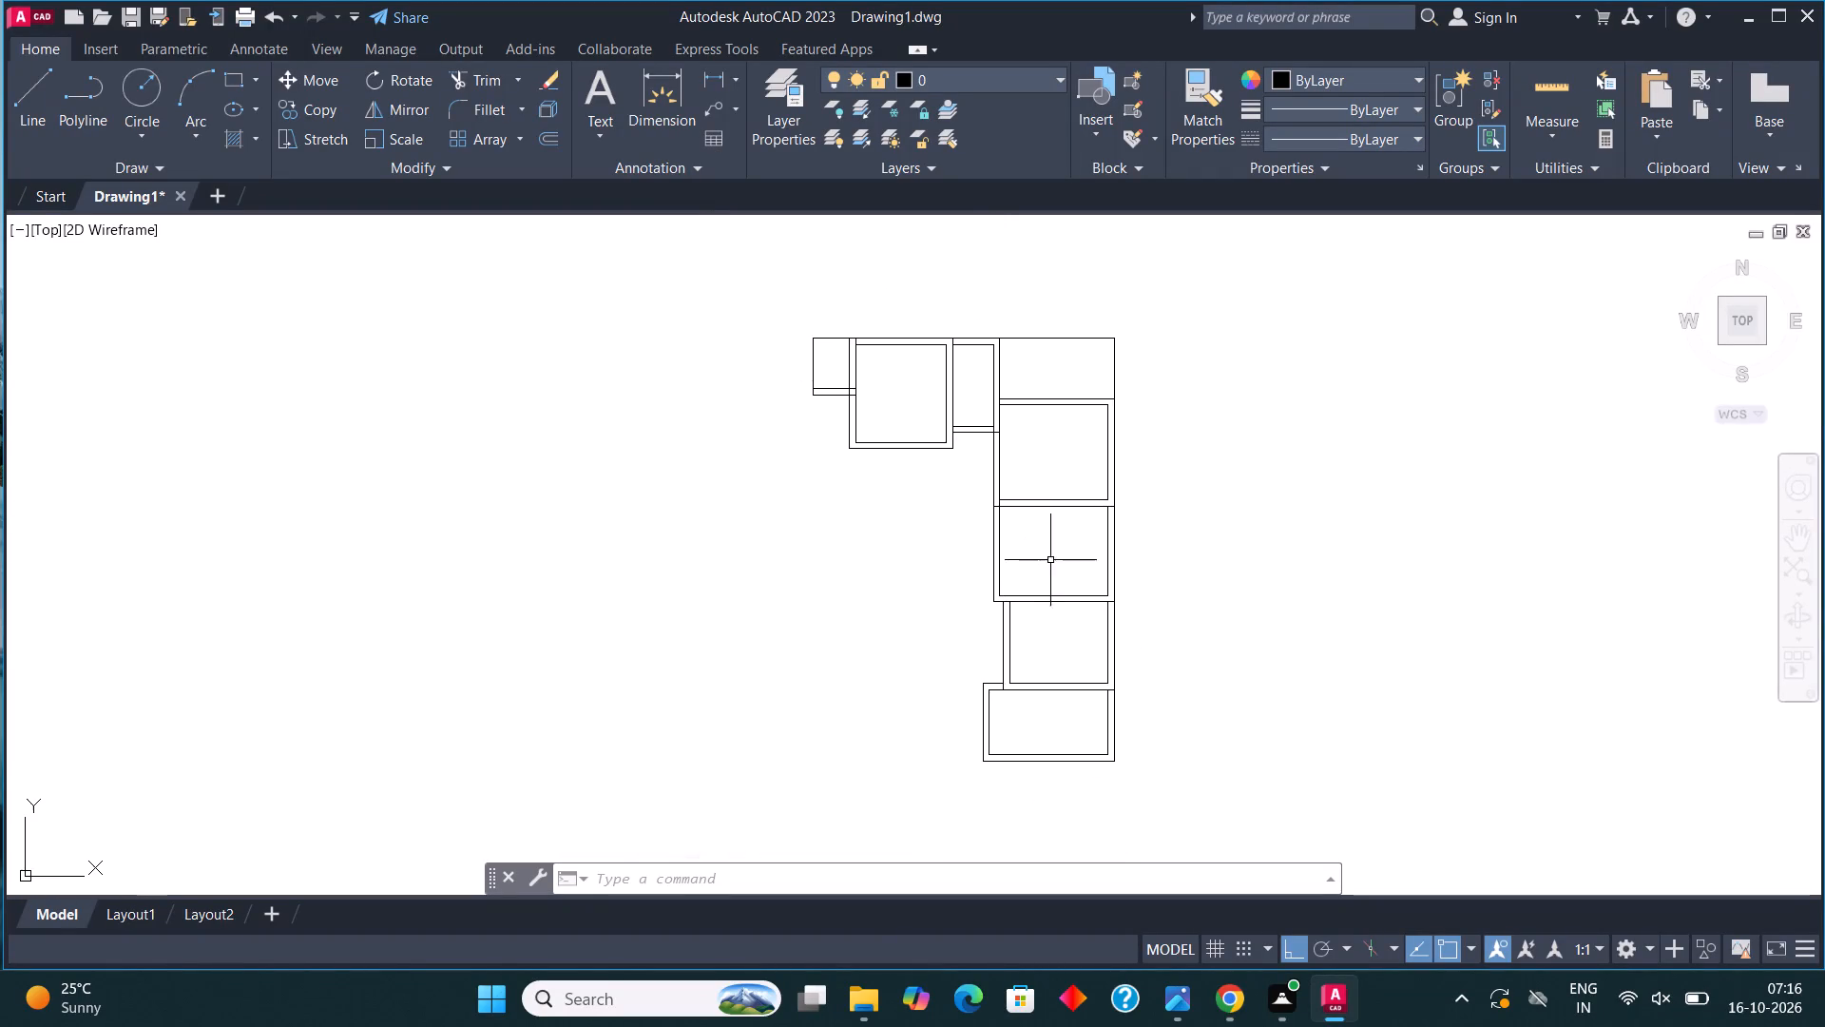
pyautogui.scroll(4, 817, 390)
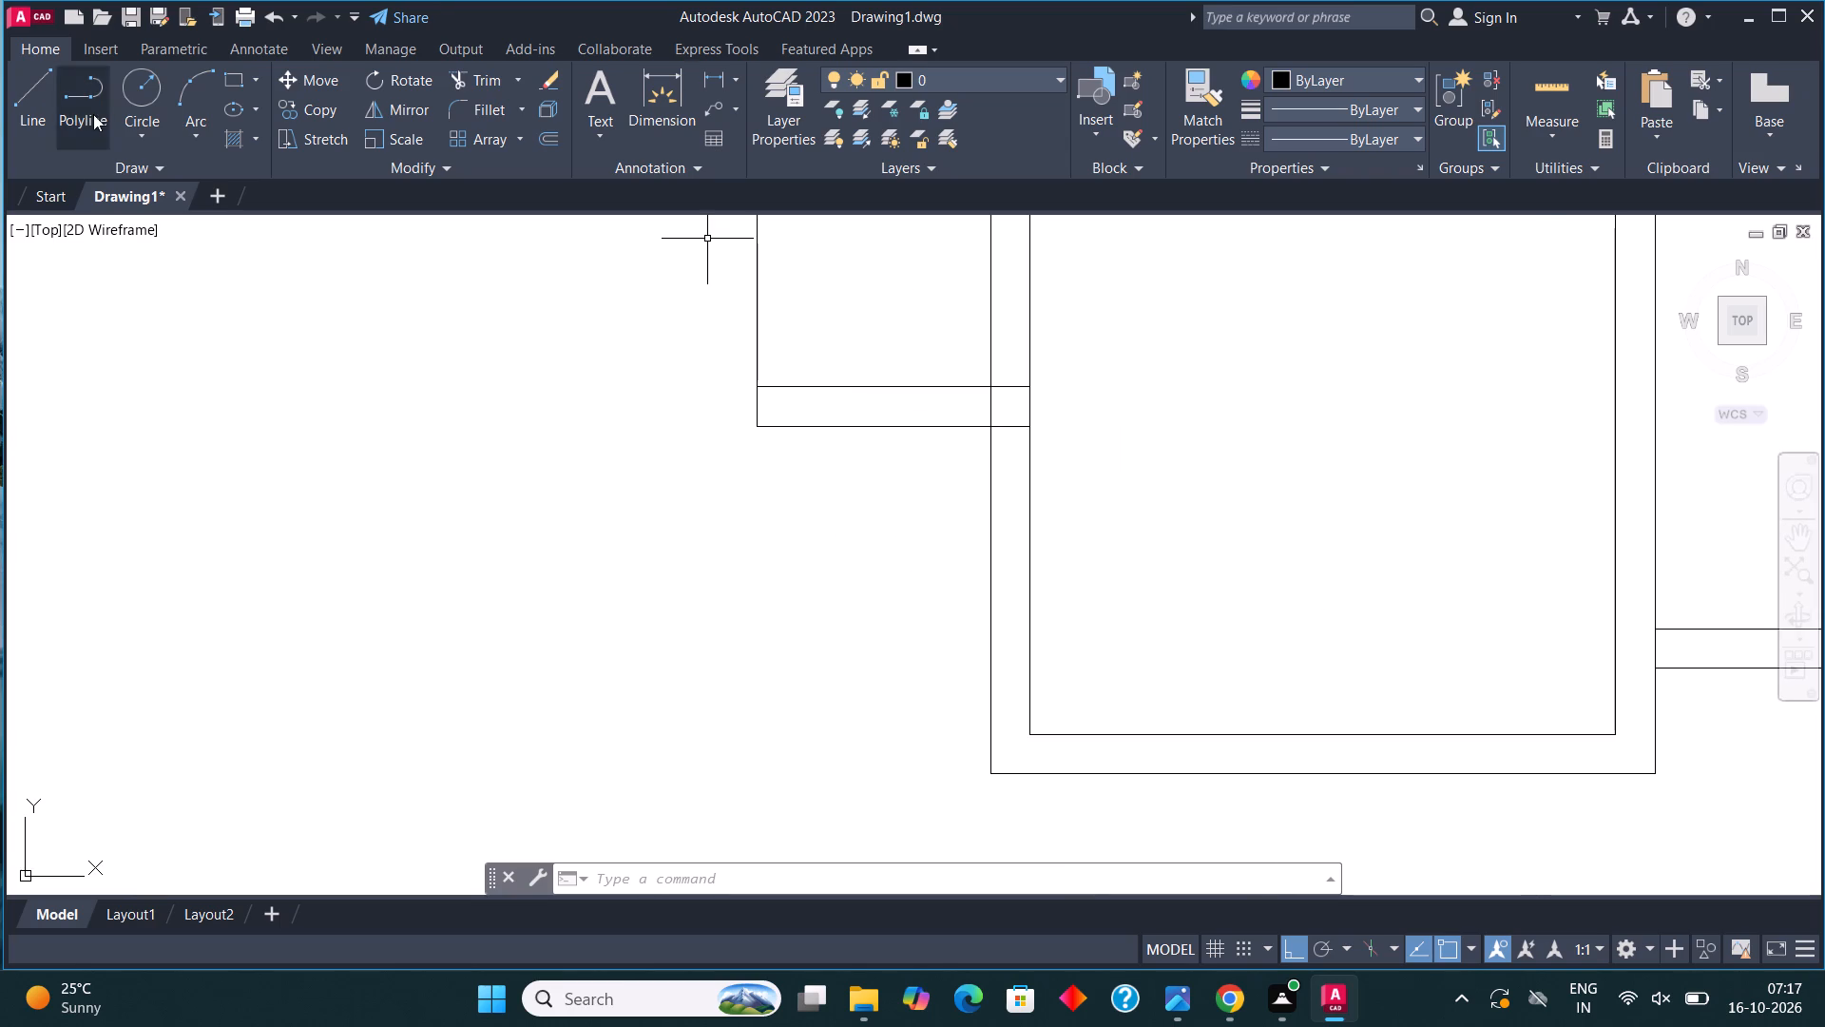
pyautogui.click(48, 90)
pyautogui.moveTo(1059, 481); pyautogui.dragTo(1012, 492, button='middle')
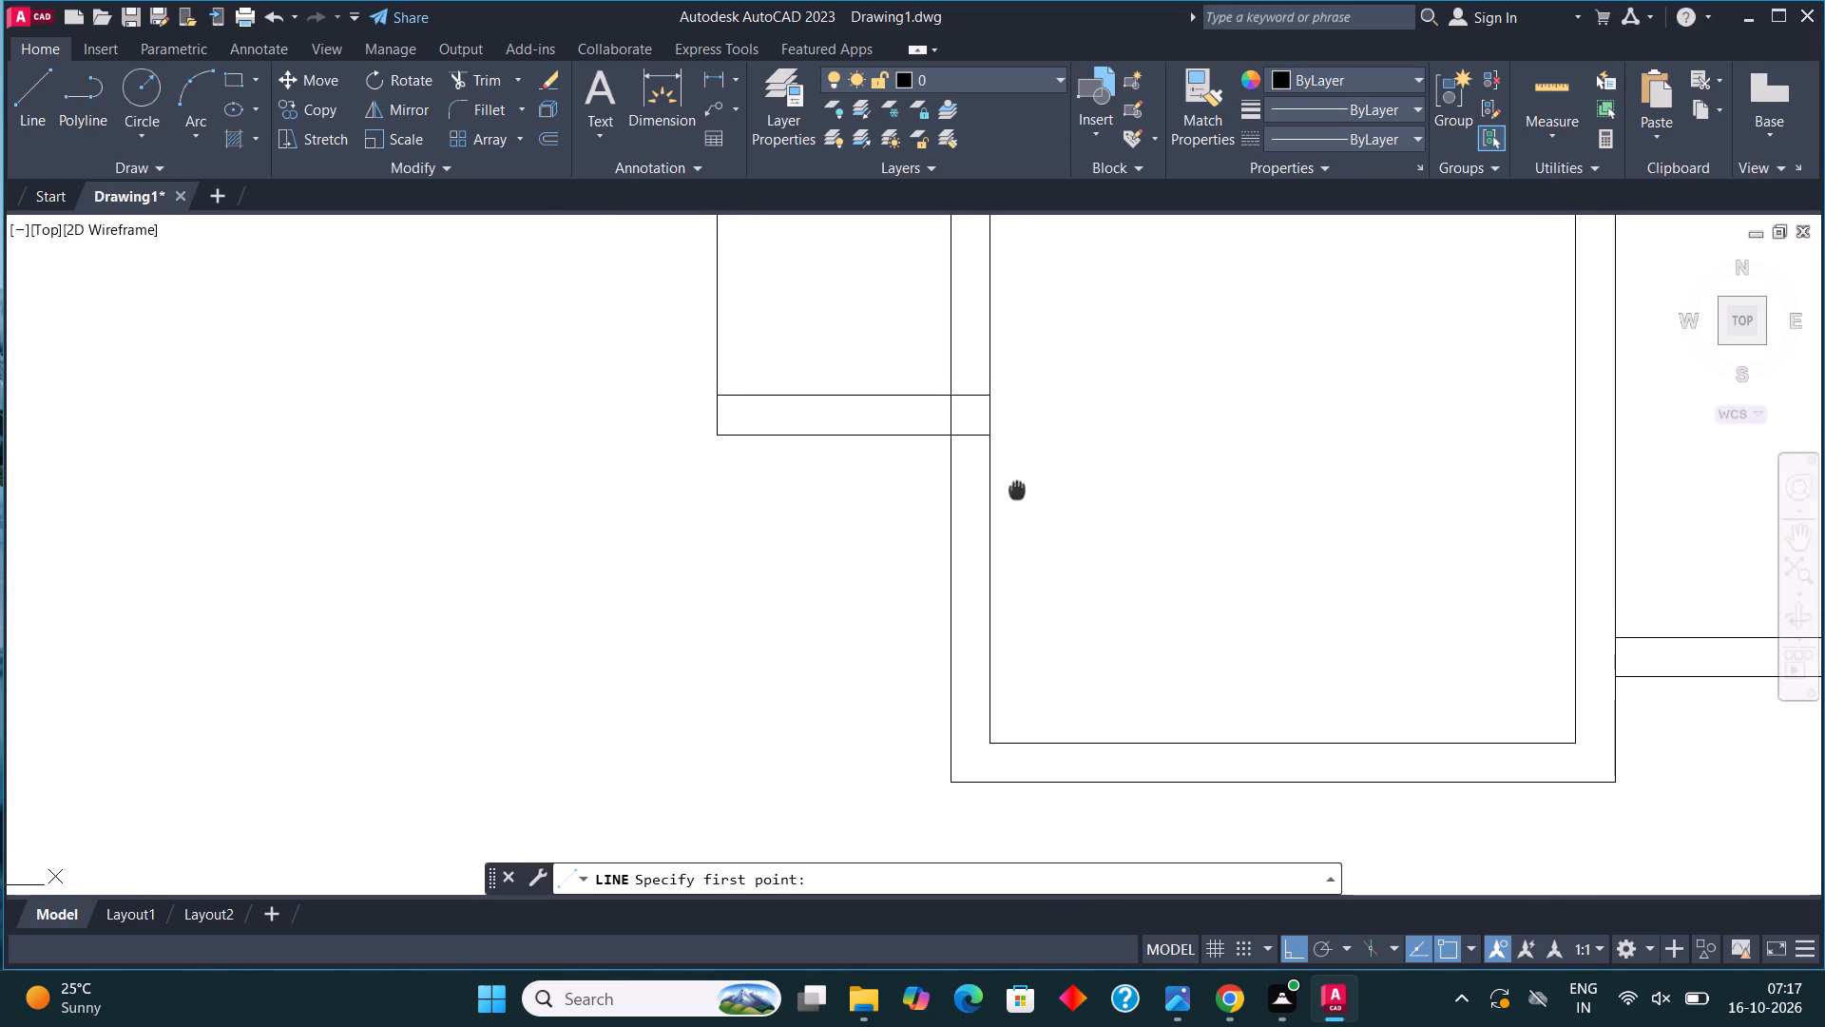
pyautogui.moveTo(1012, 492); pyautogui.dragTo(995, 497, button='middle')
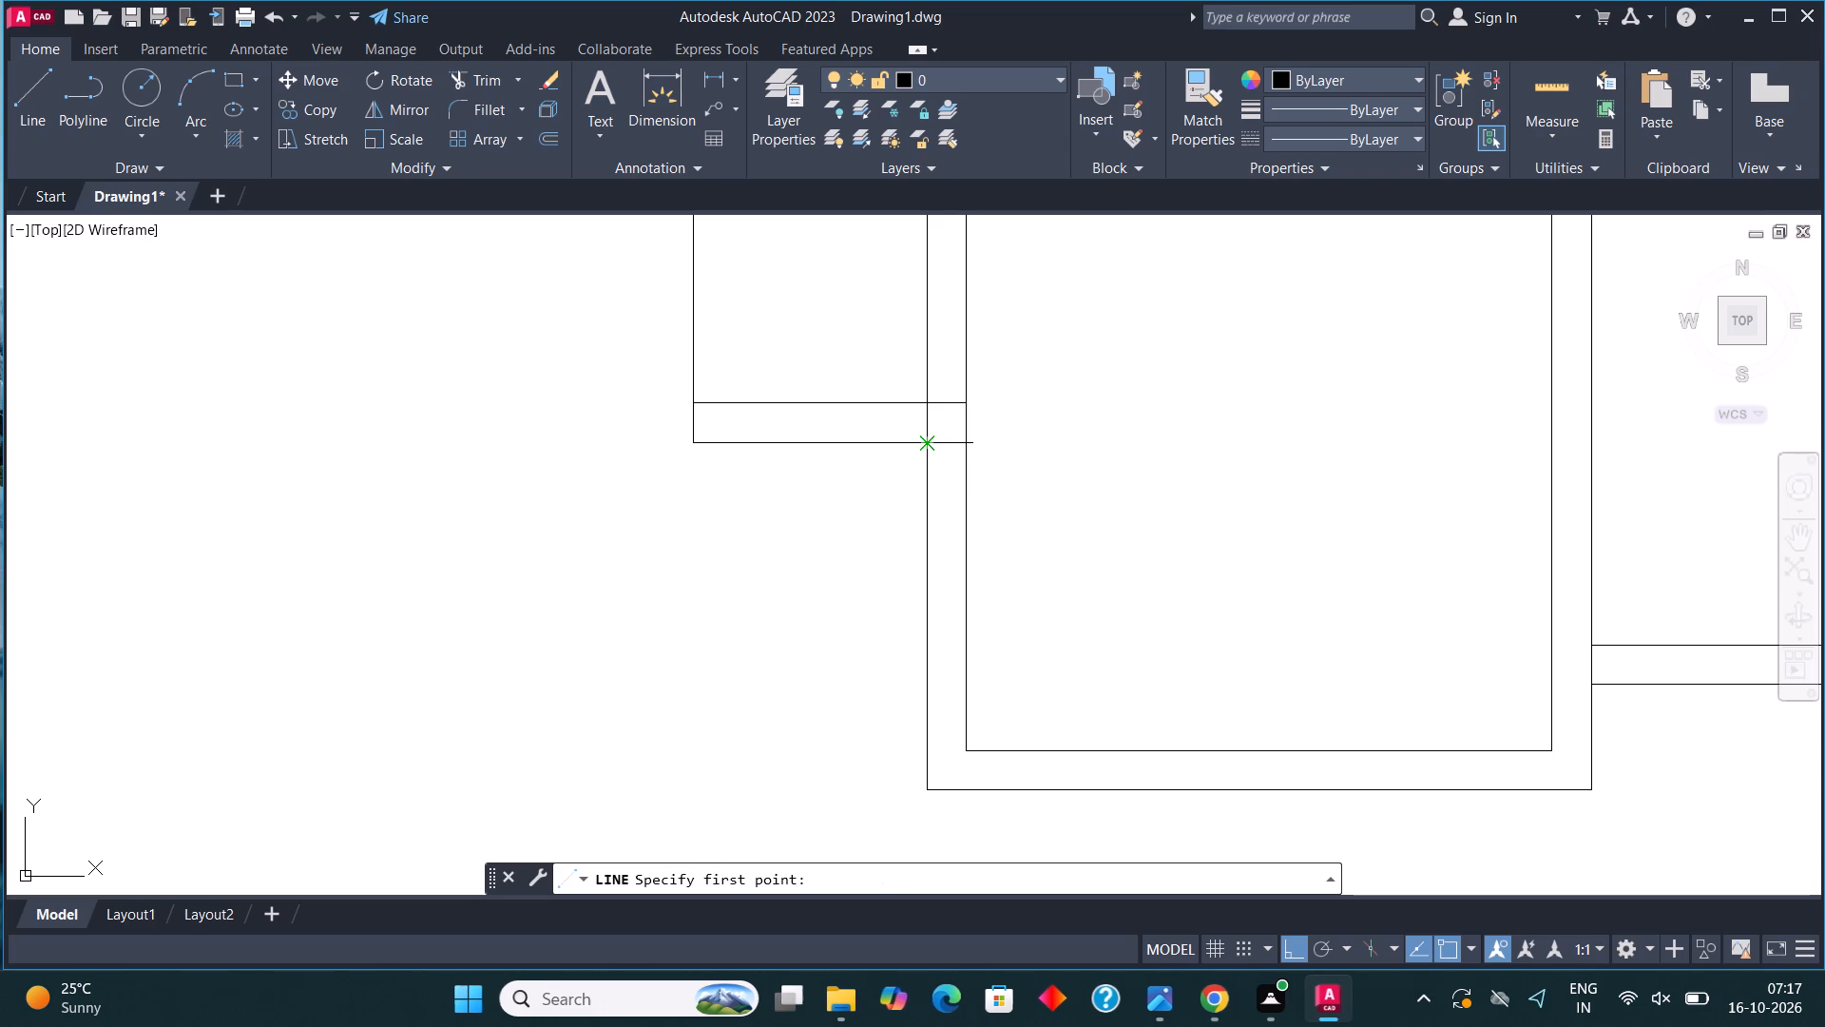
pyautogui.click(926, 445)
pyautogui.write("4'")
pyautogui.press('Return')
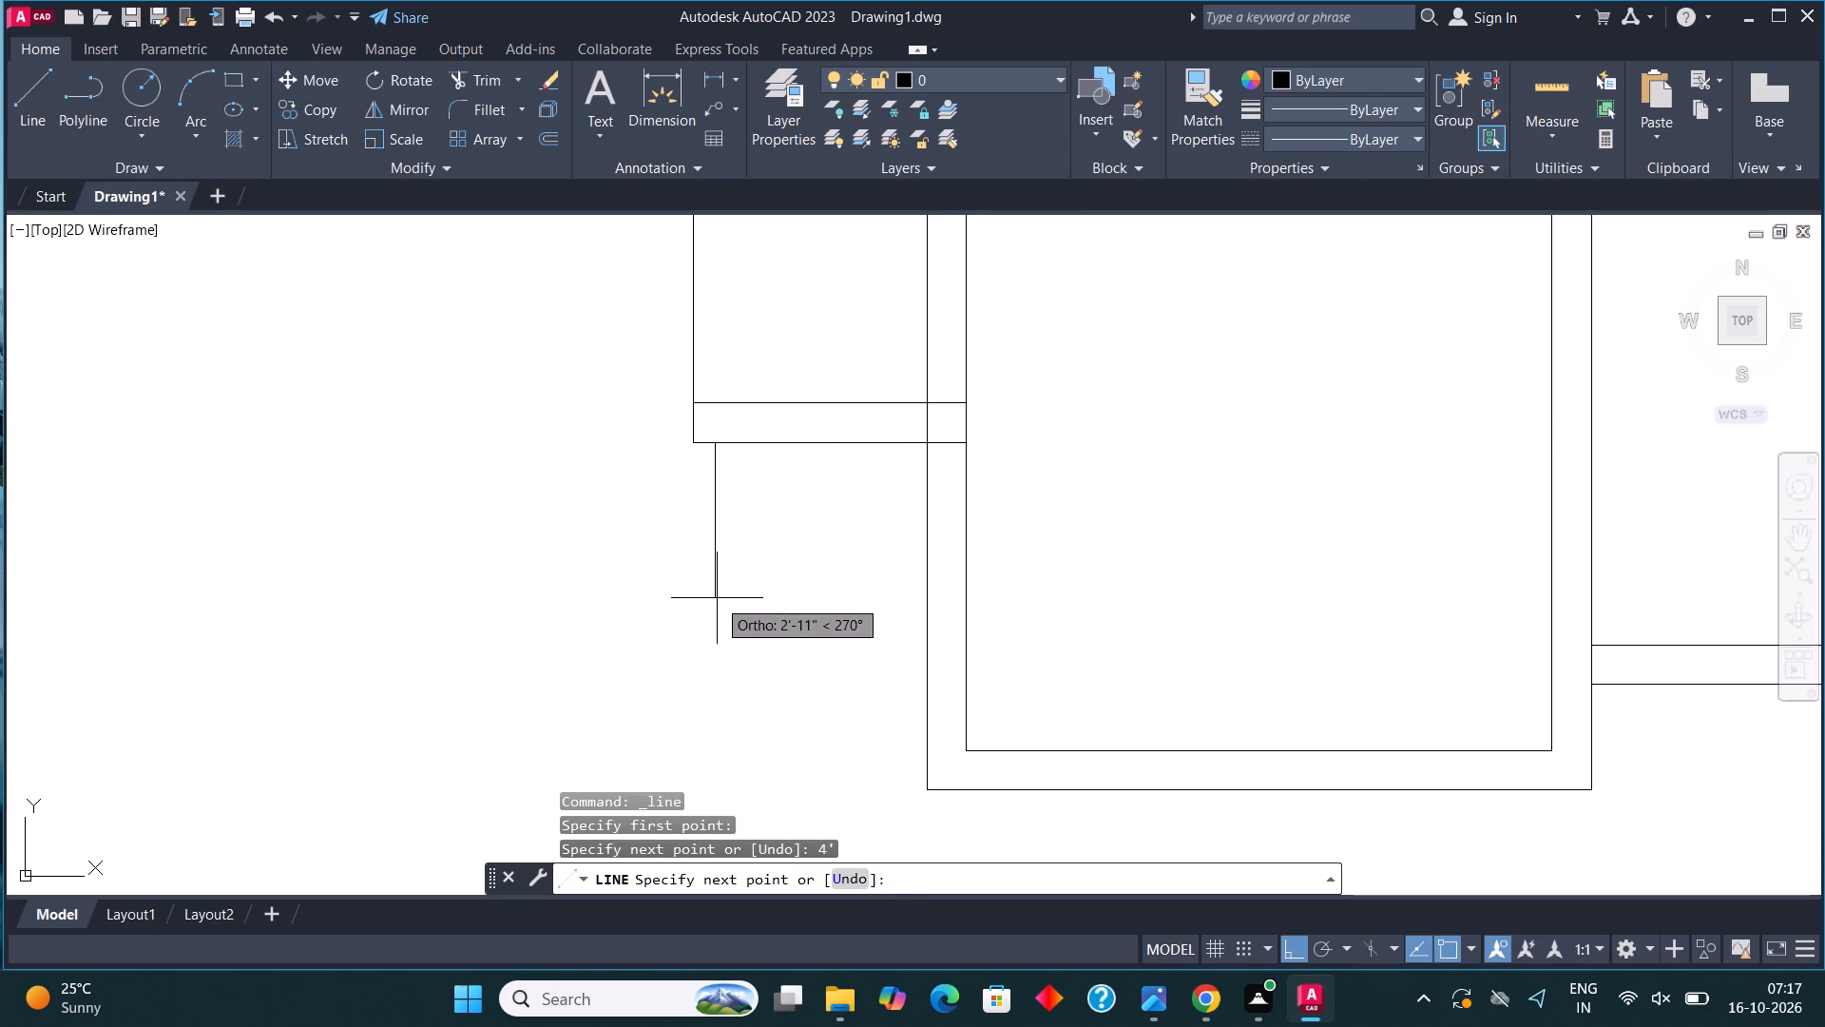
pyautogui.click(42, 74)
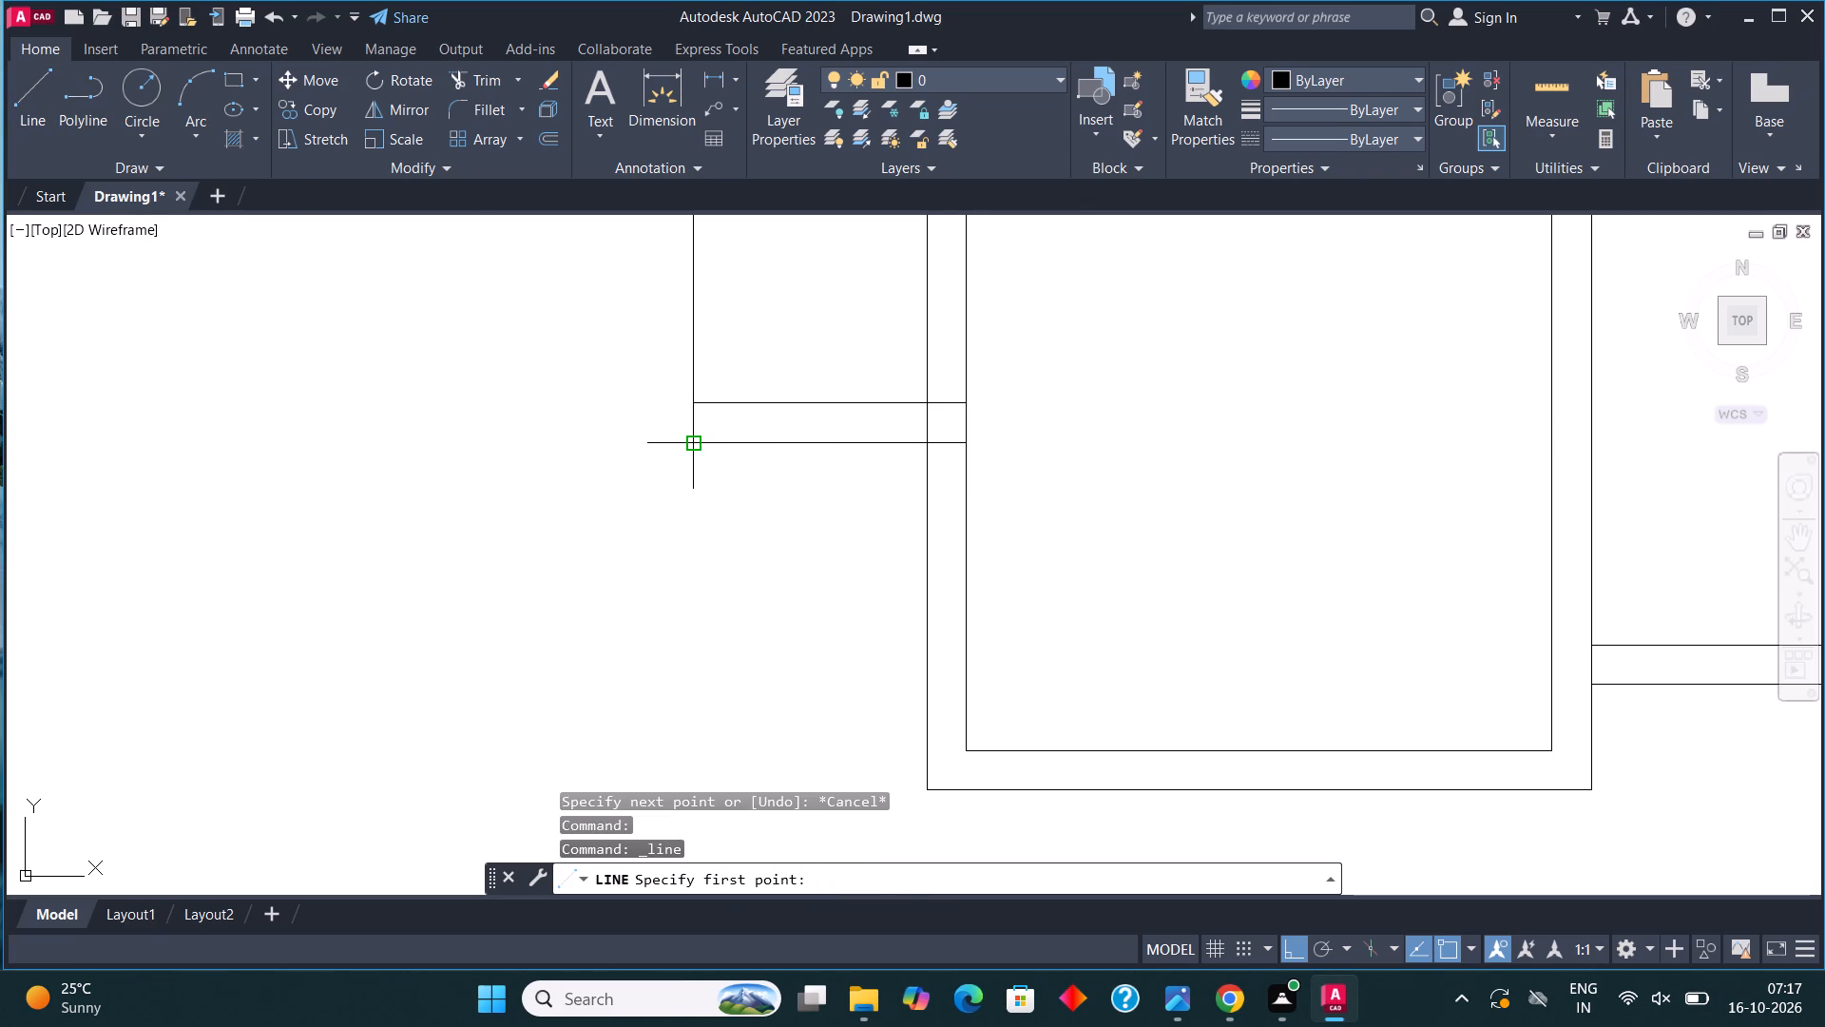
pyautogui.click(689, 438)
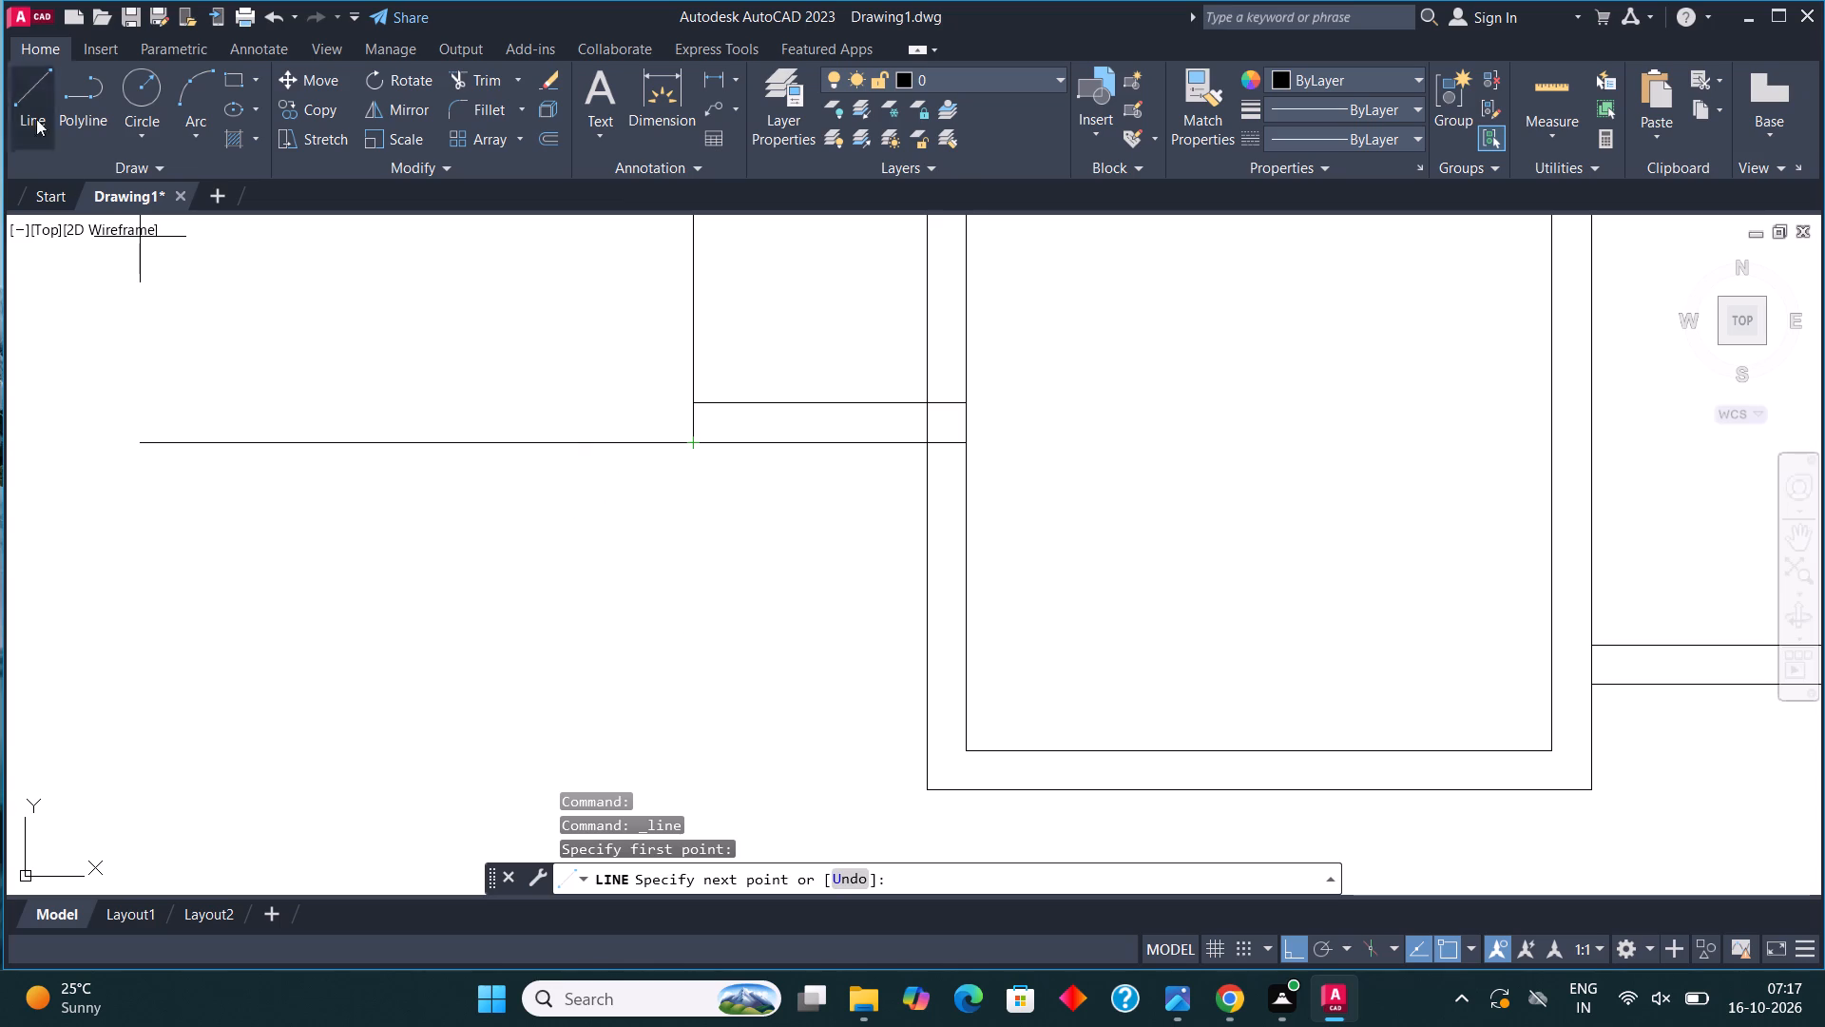
# Draw a room outline below the small top-left room from its bottom line's crossing with the neighbouring wall: 4' left, 5'9" down, and back across to that wall.
pyautogui.click(26, 90)
pyautogui.click(926, 447)
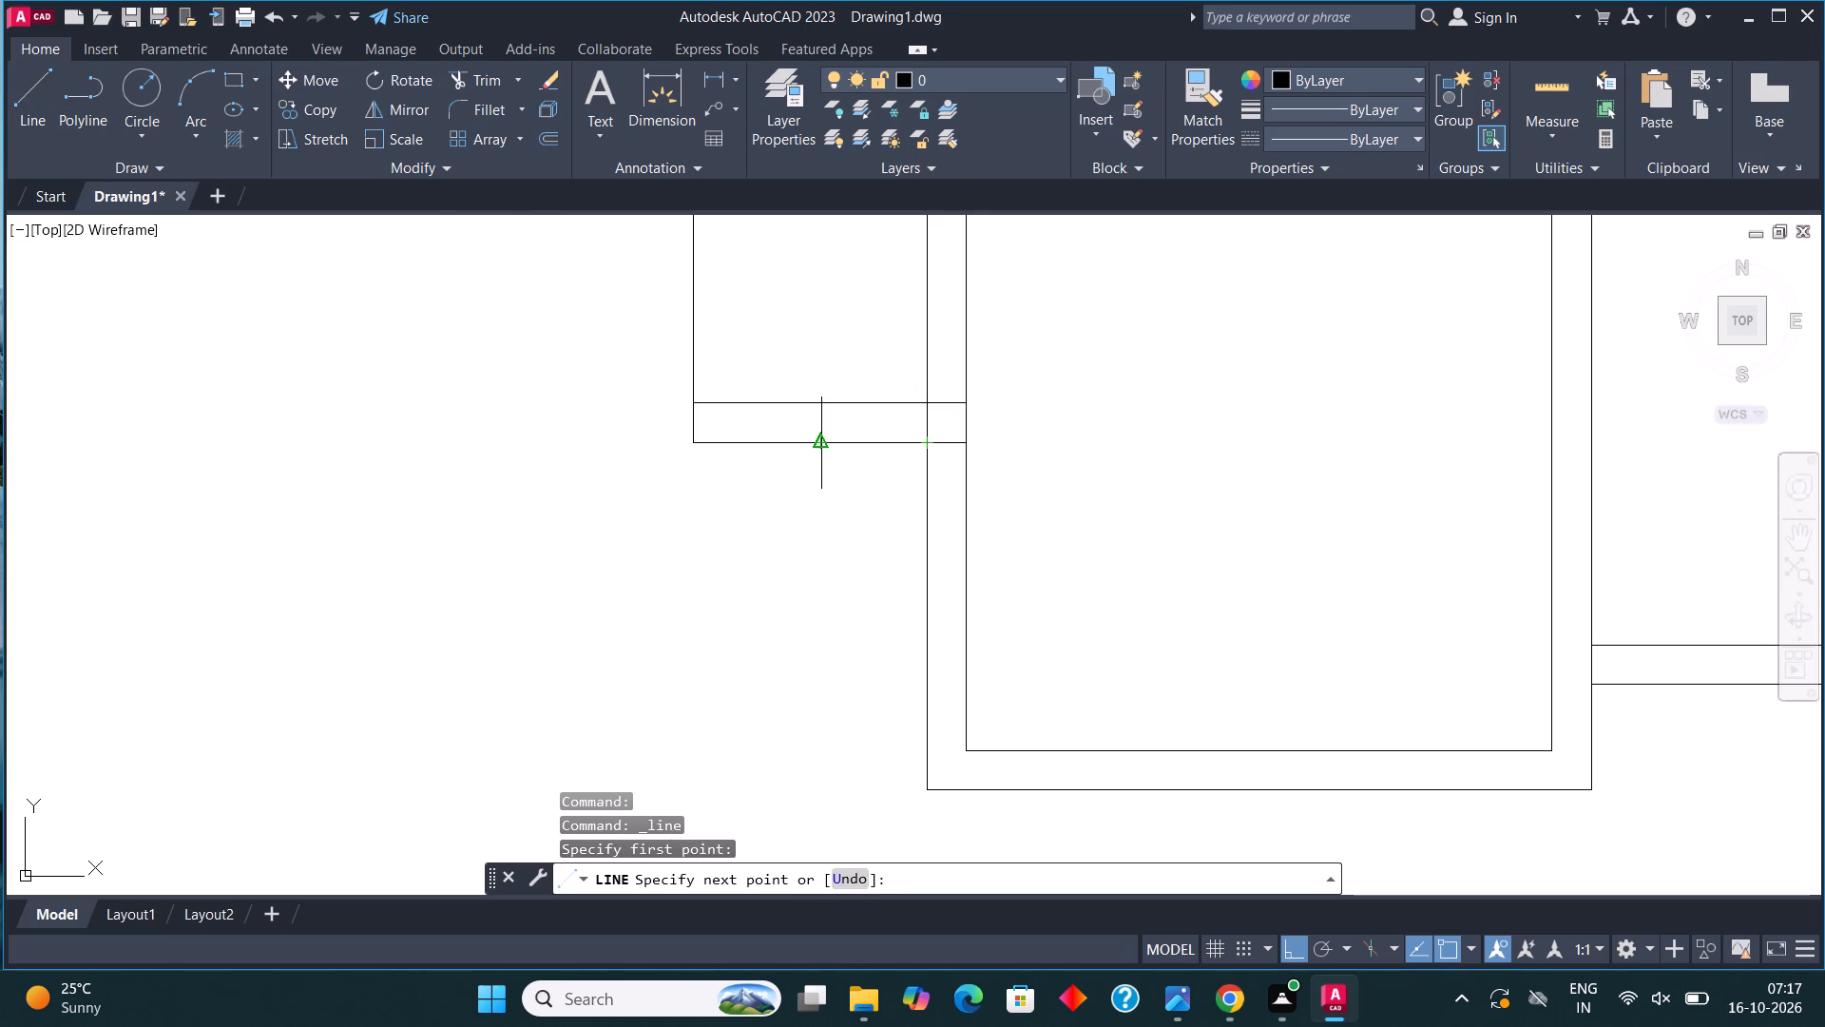
pyautogui.write("4'")
pyautogui.press('Return')
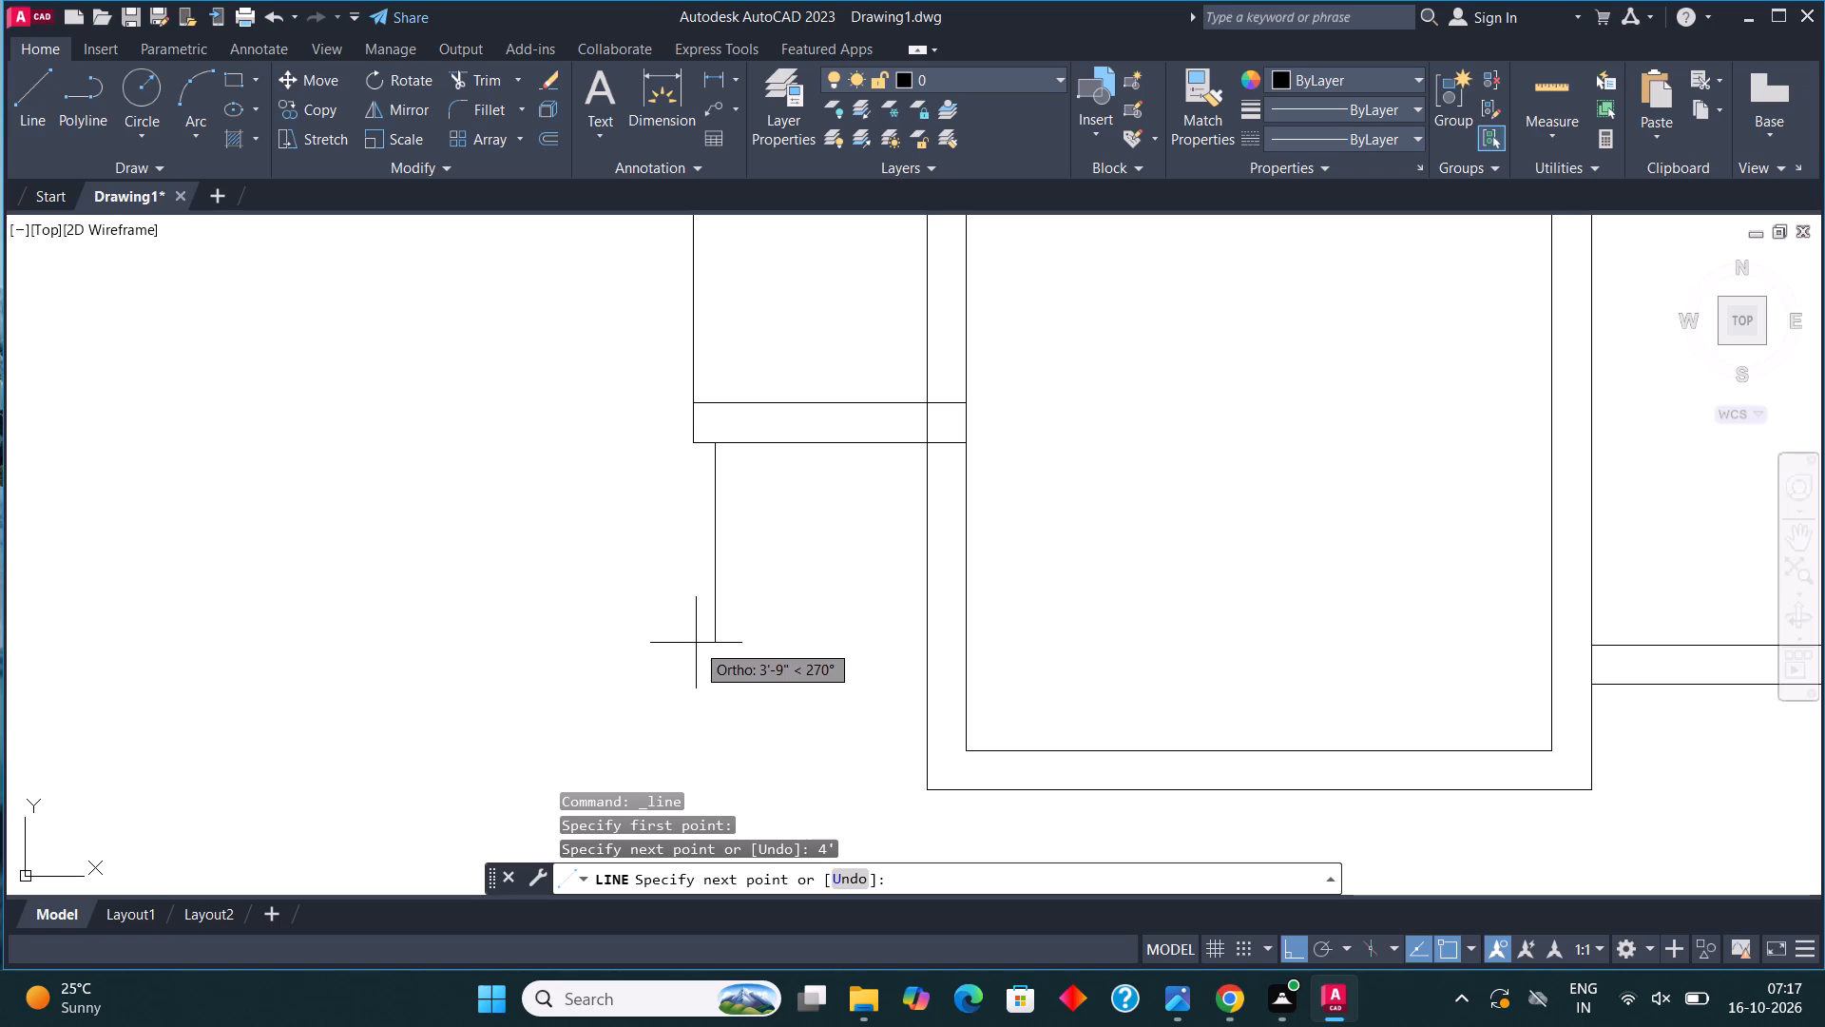
pyautogui.write('5\'9"')
pyautogui.press('Return')
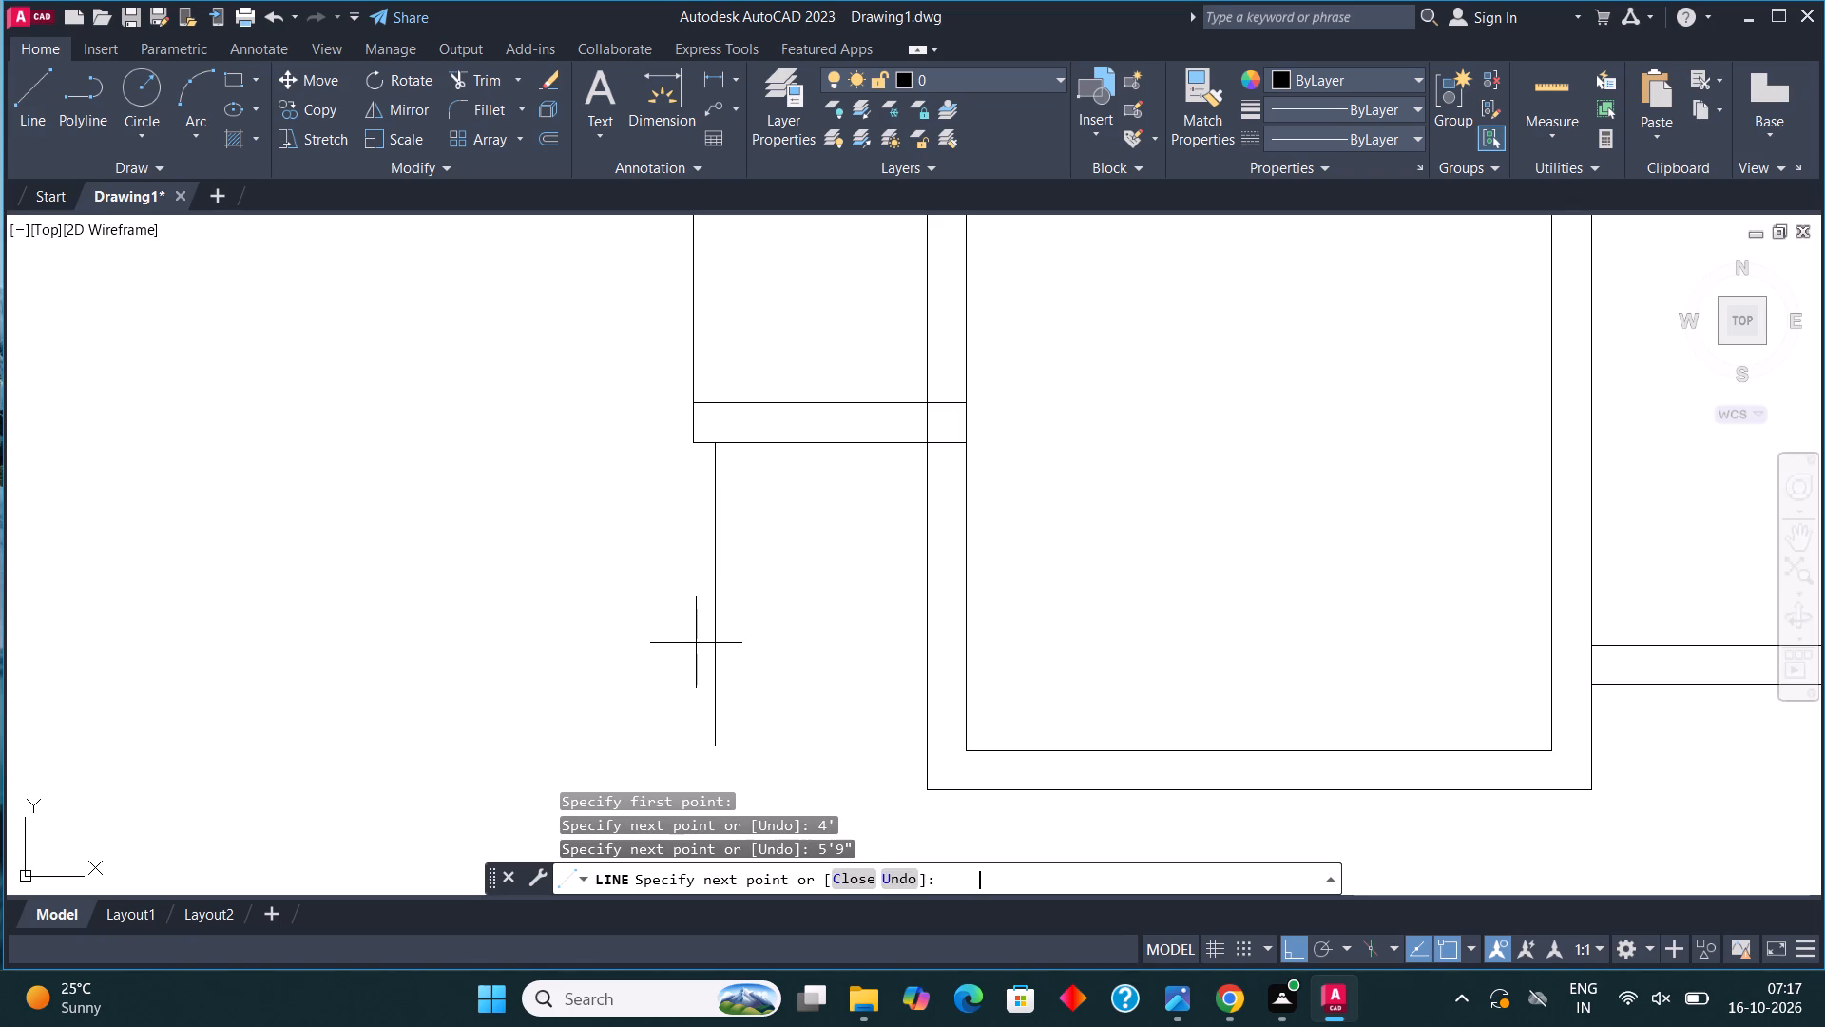
pyautogui.click(932, 746)
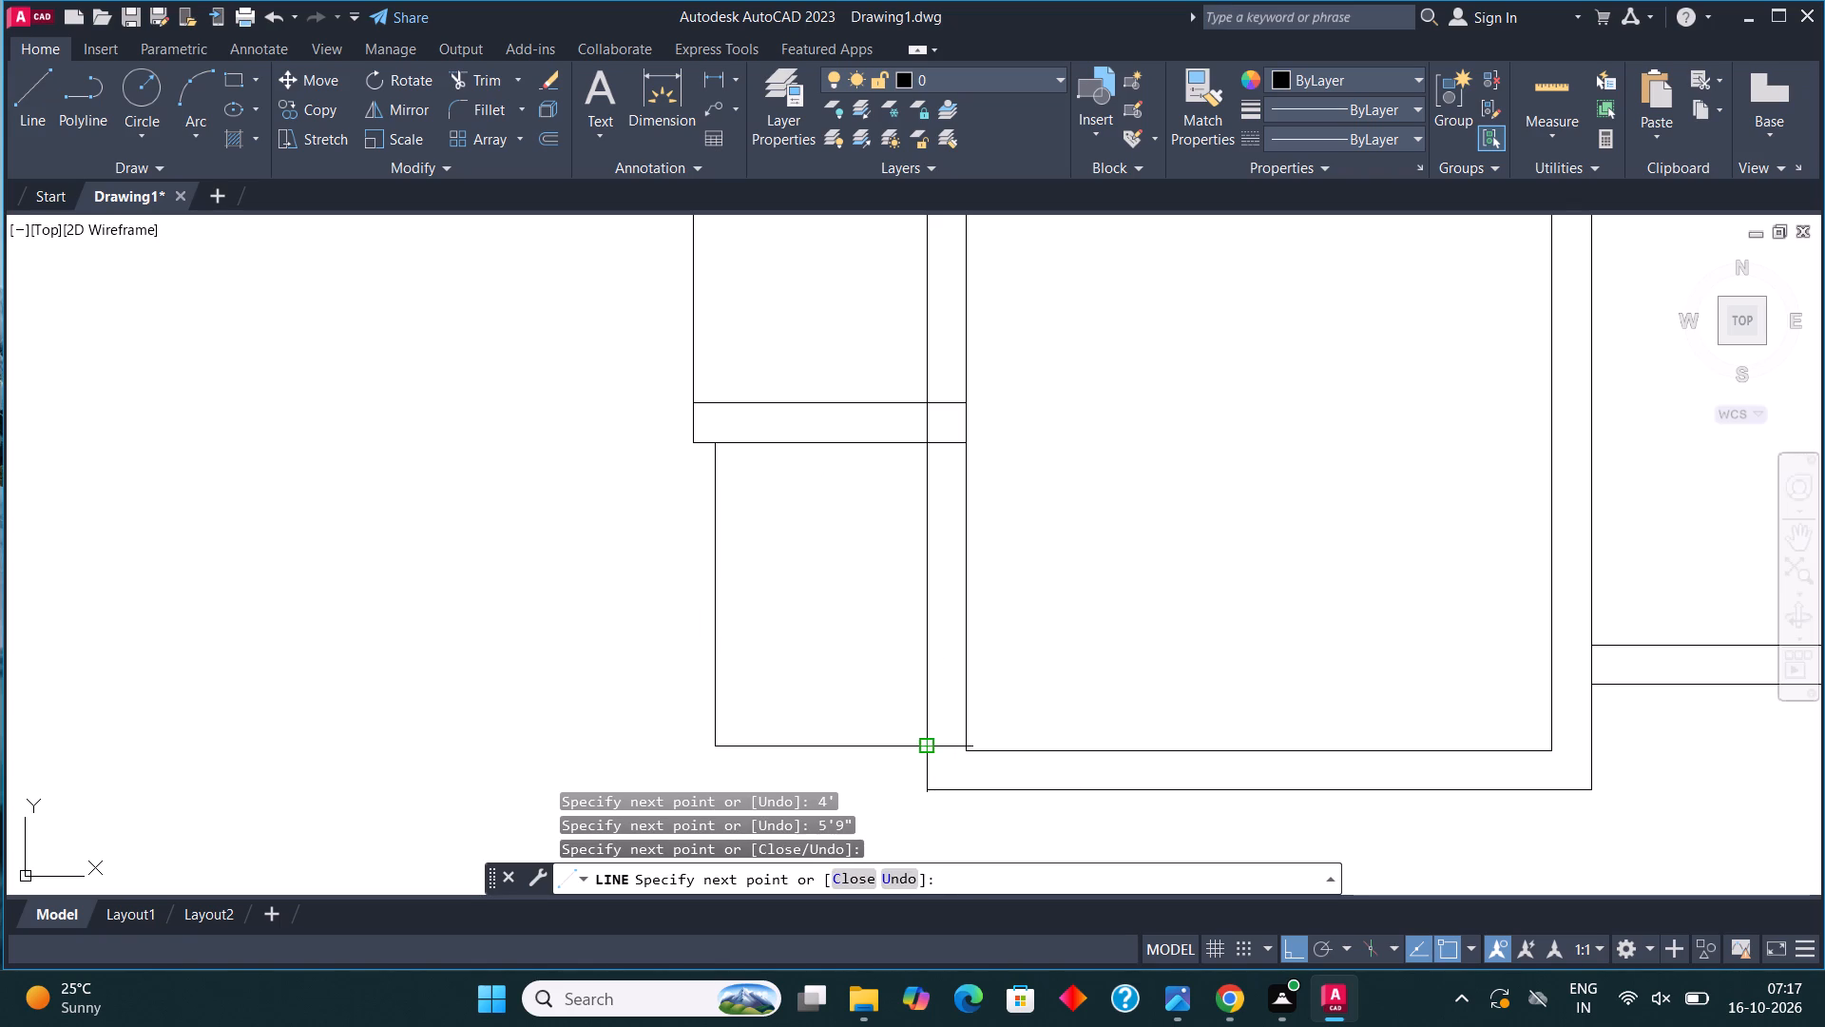
pyautogui.moveTo(938, 674); pyautogui.dragTo(898, 534, button='middle')
pyautogui.press('Escape')
# Offset the new 4' by 5'9" room's left and bottom lines outward by 9".
pyautogui.click(746, 641)
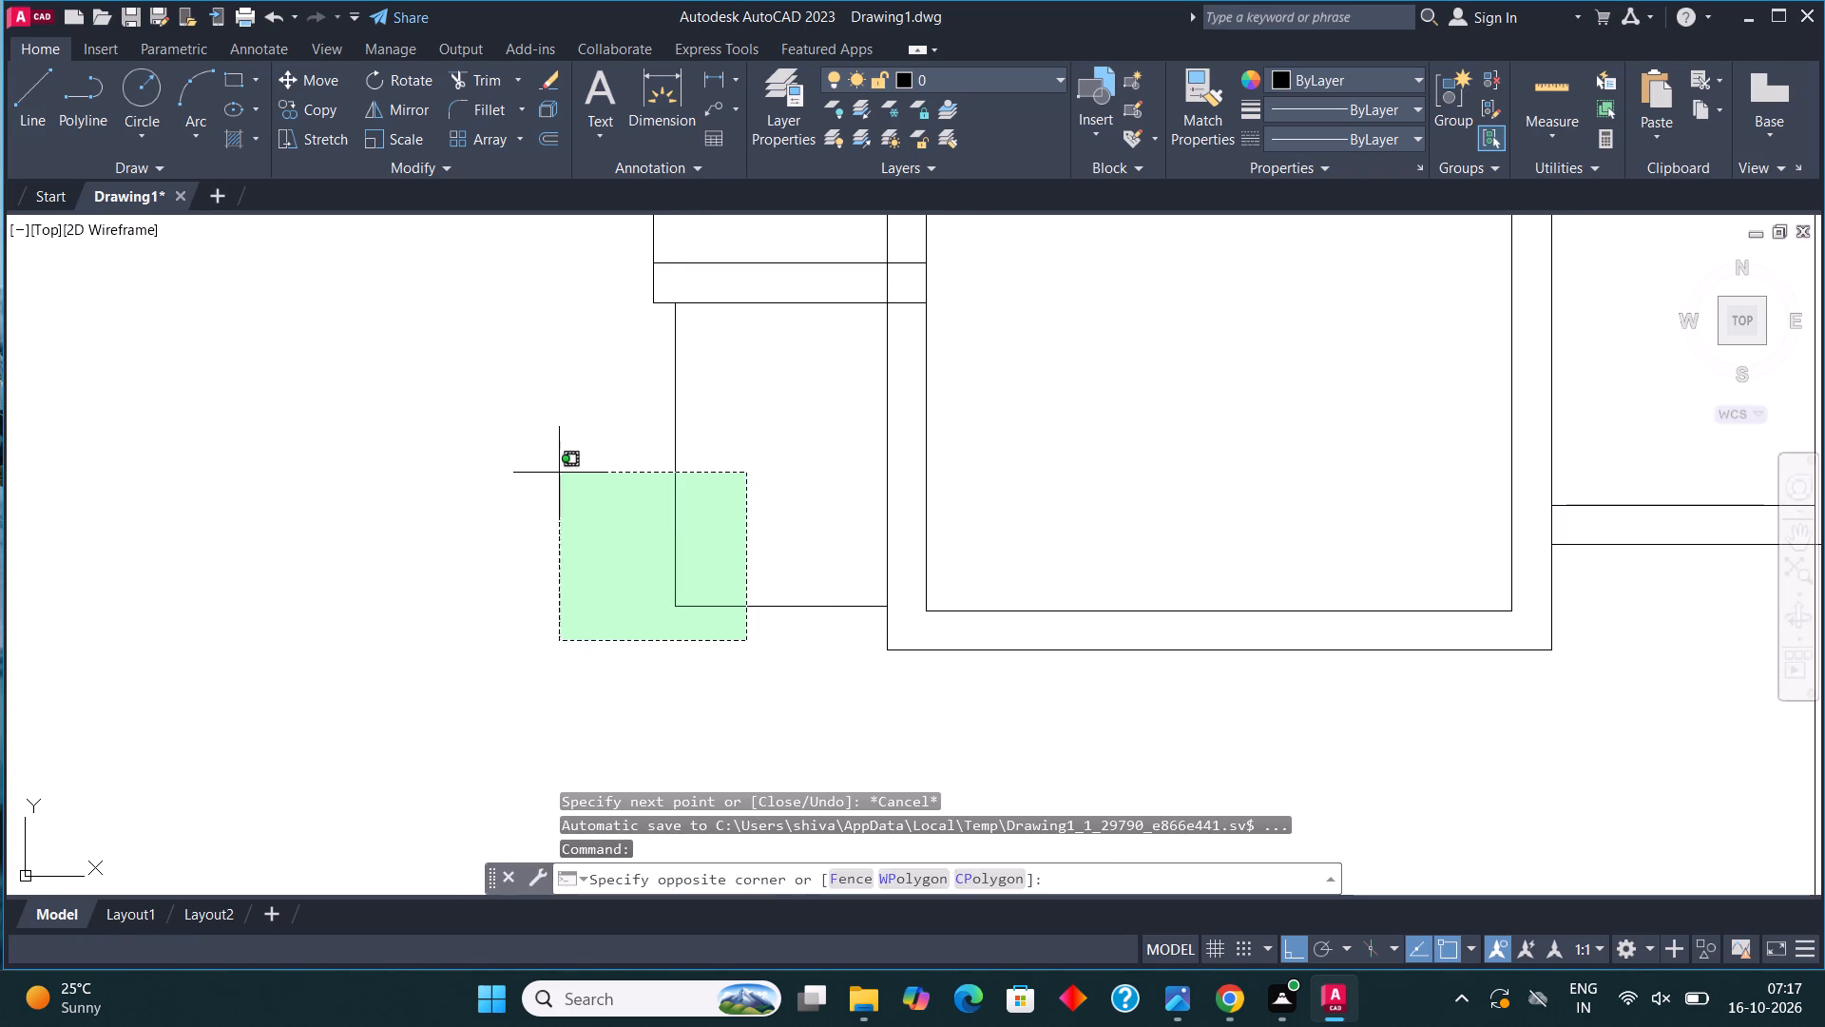
pyautogui.click(557, 472)
pyautogui.click(548, 134)
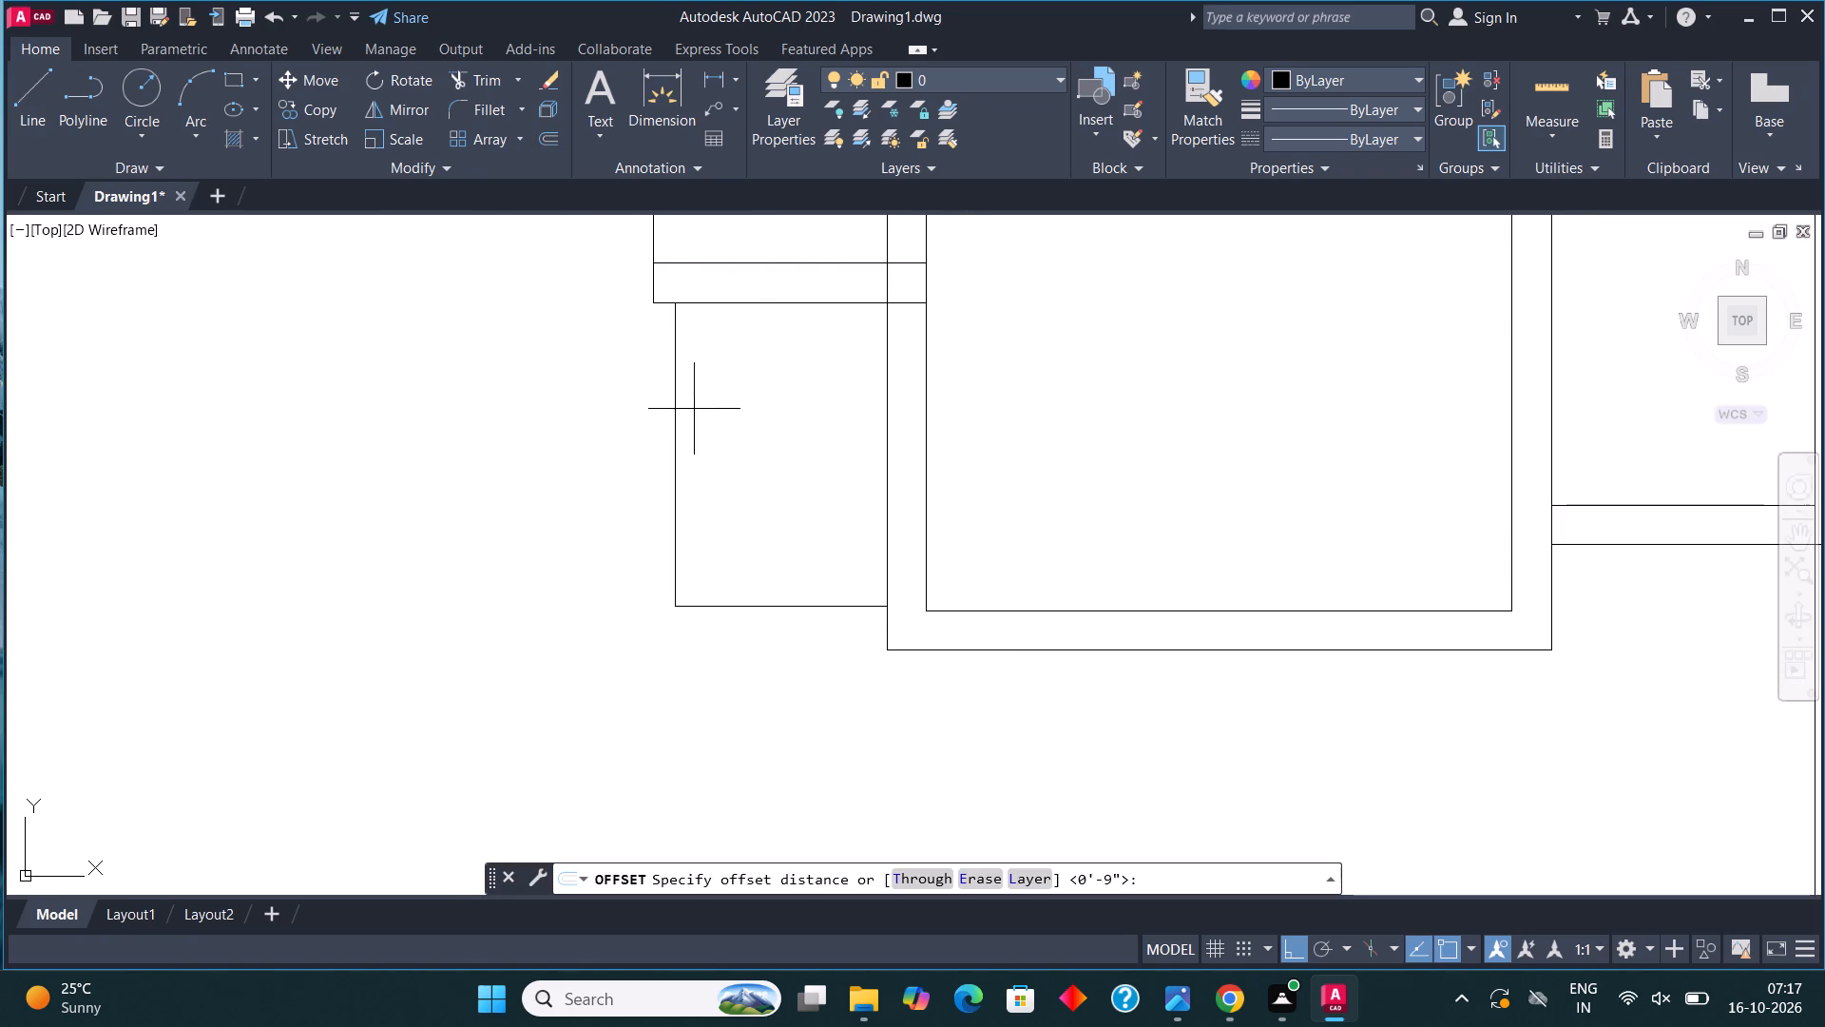
pyautogui.click(674, 473)
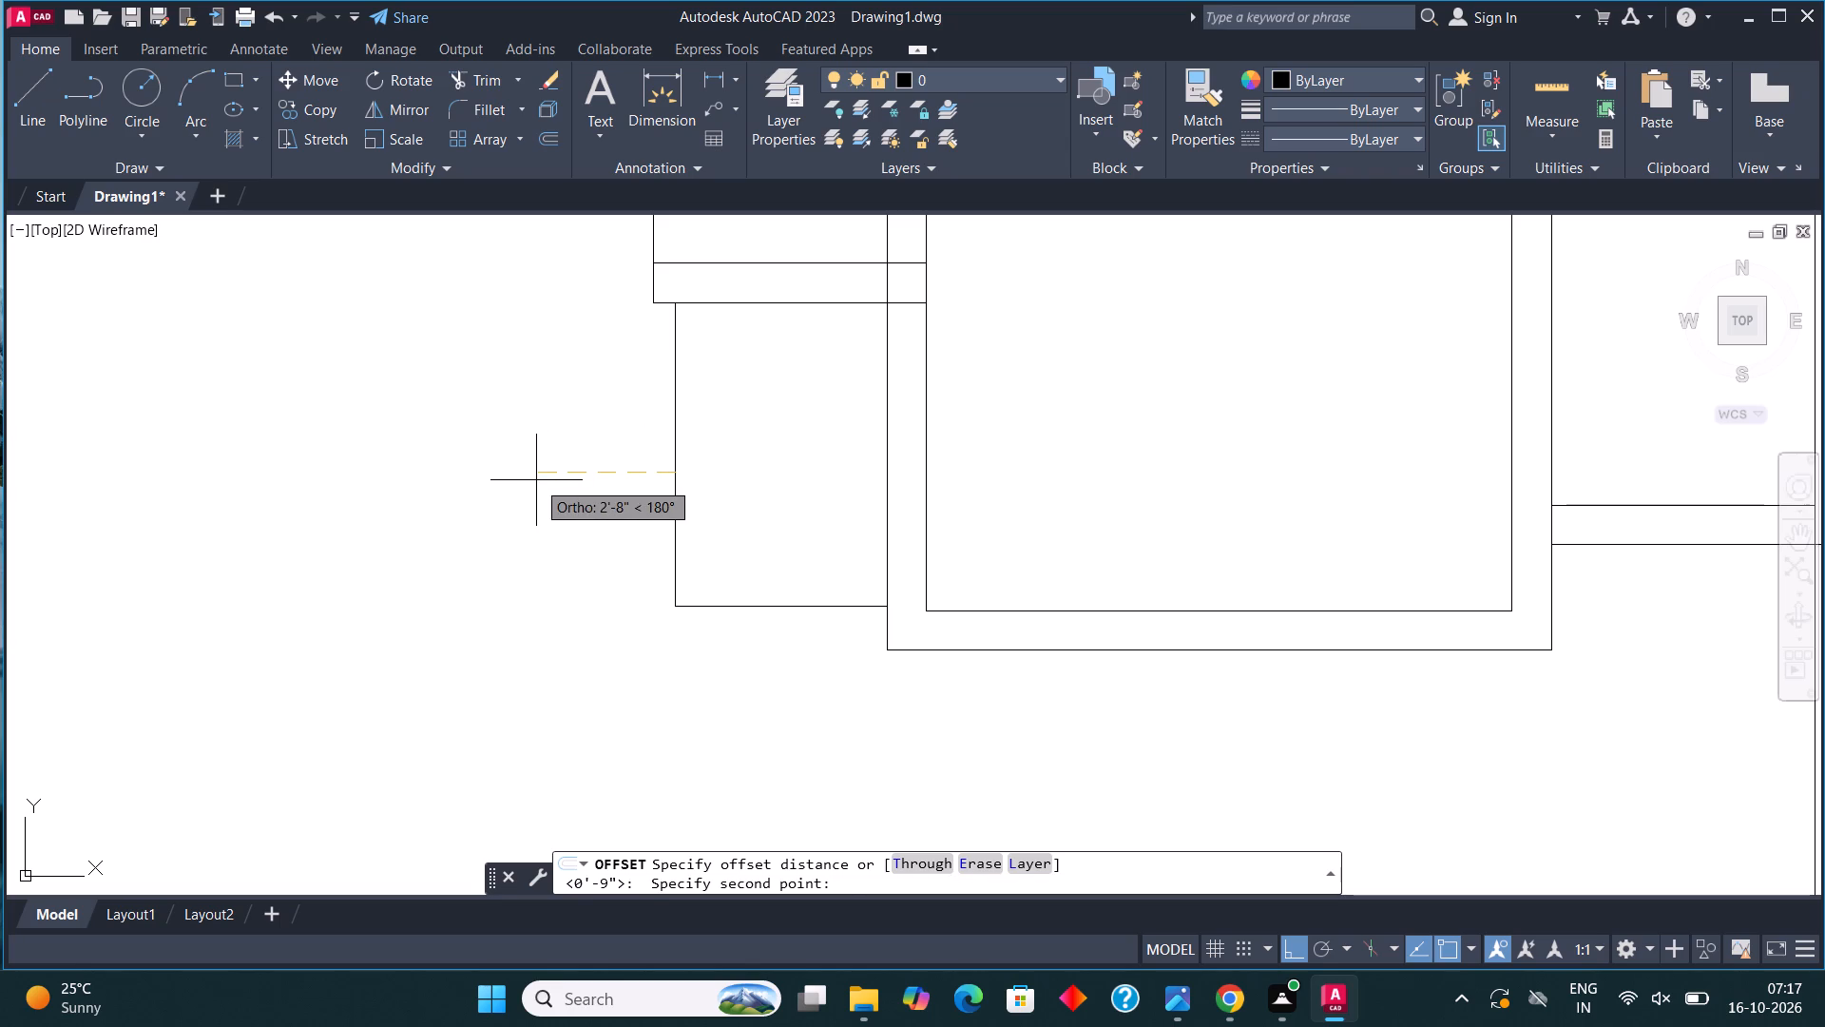
pyautogui.press('9')
pyautogui.hotkey('shift', '"')
pyautogui.press('Return')
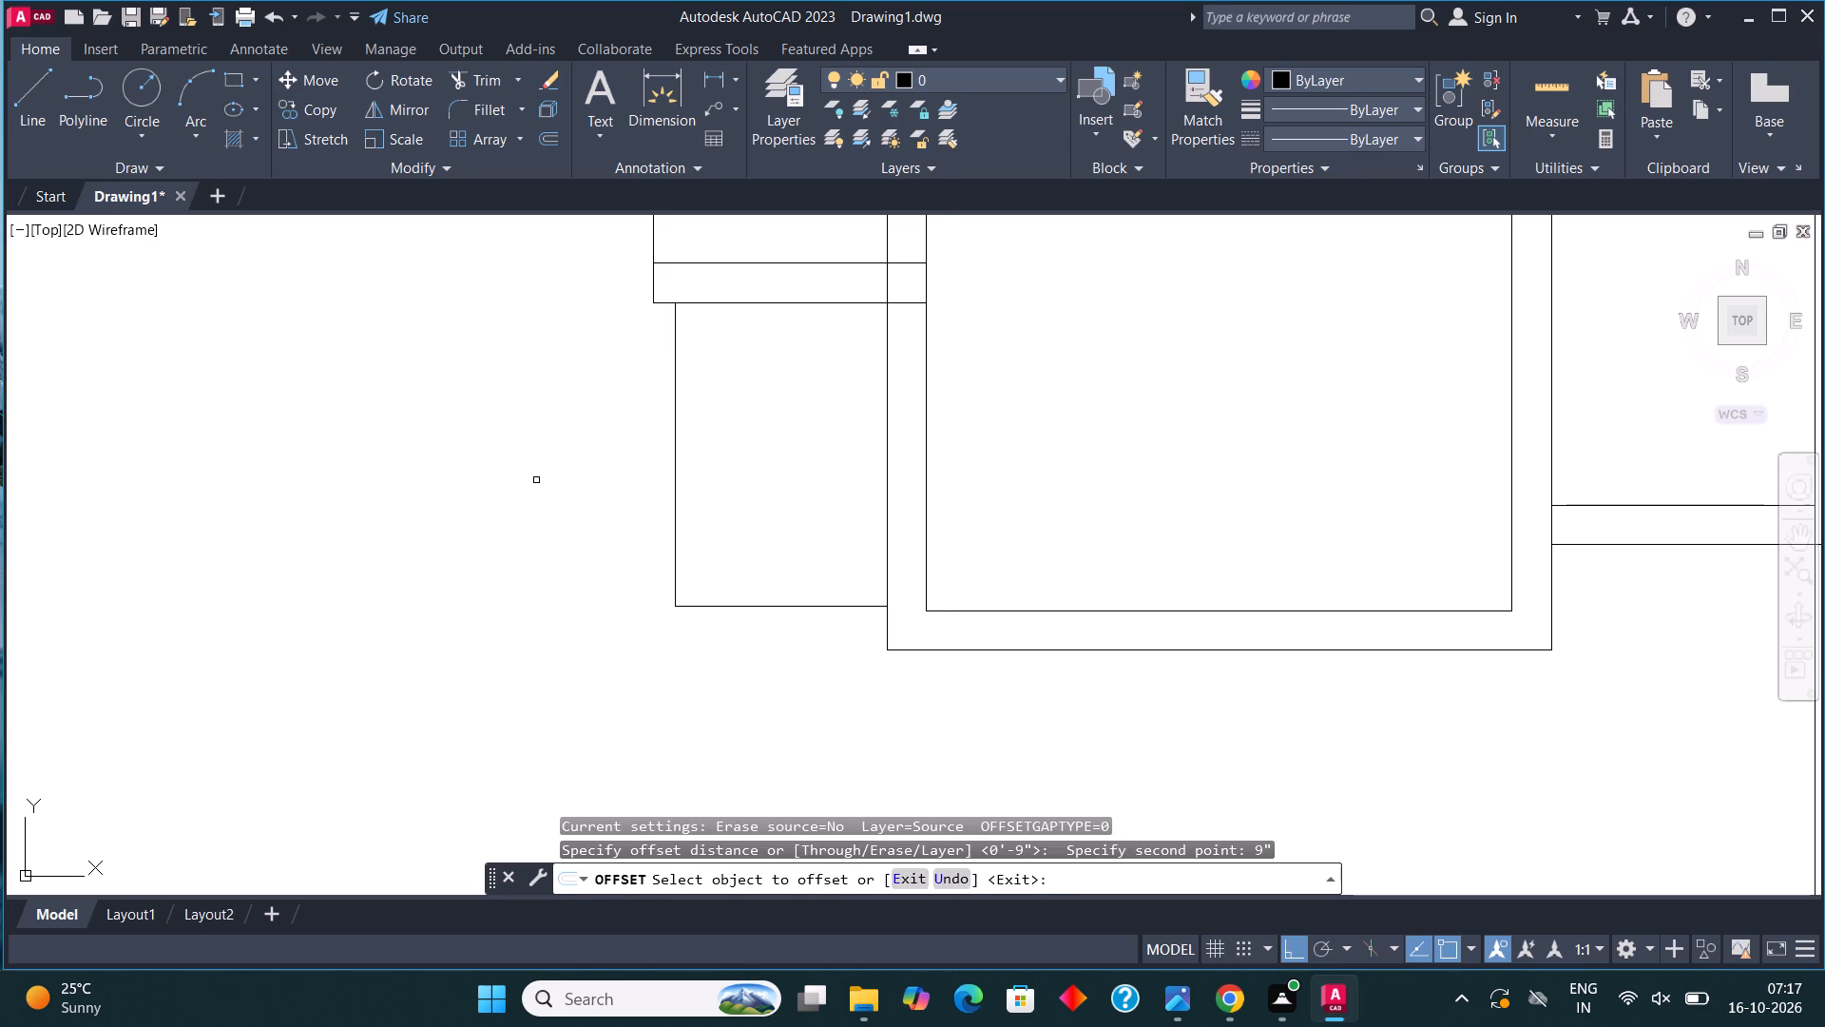
pyautogui.click(678, 532)
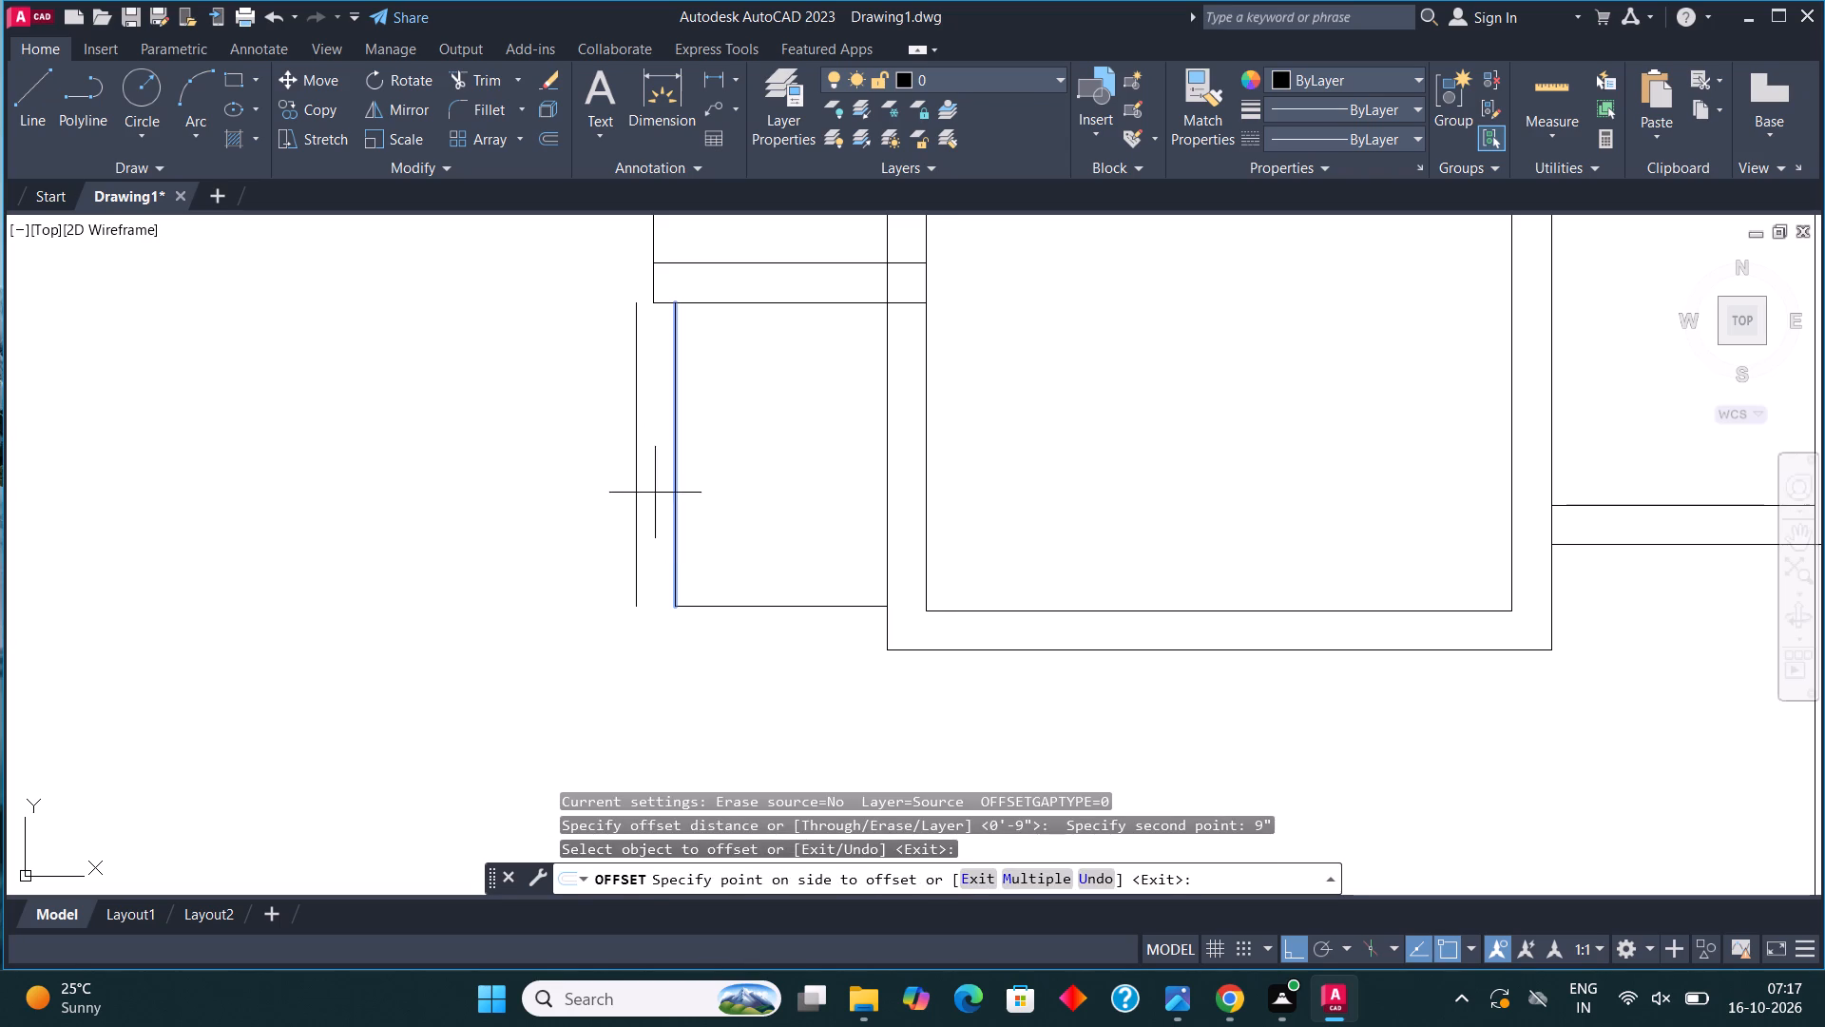
pyautogui.click(649, 480)
pyautogui.click(742, 608)
pyautogui.click(744, 662)
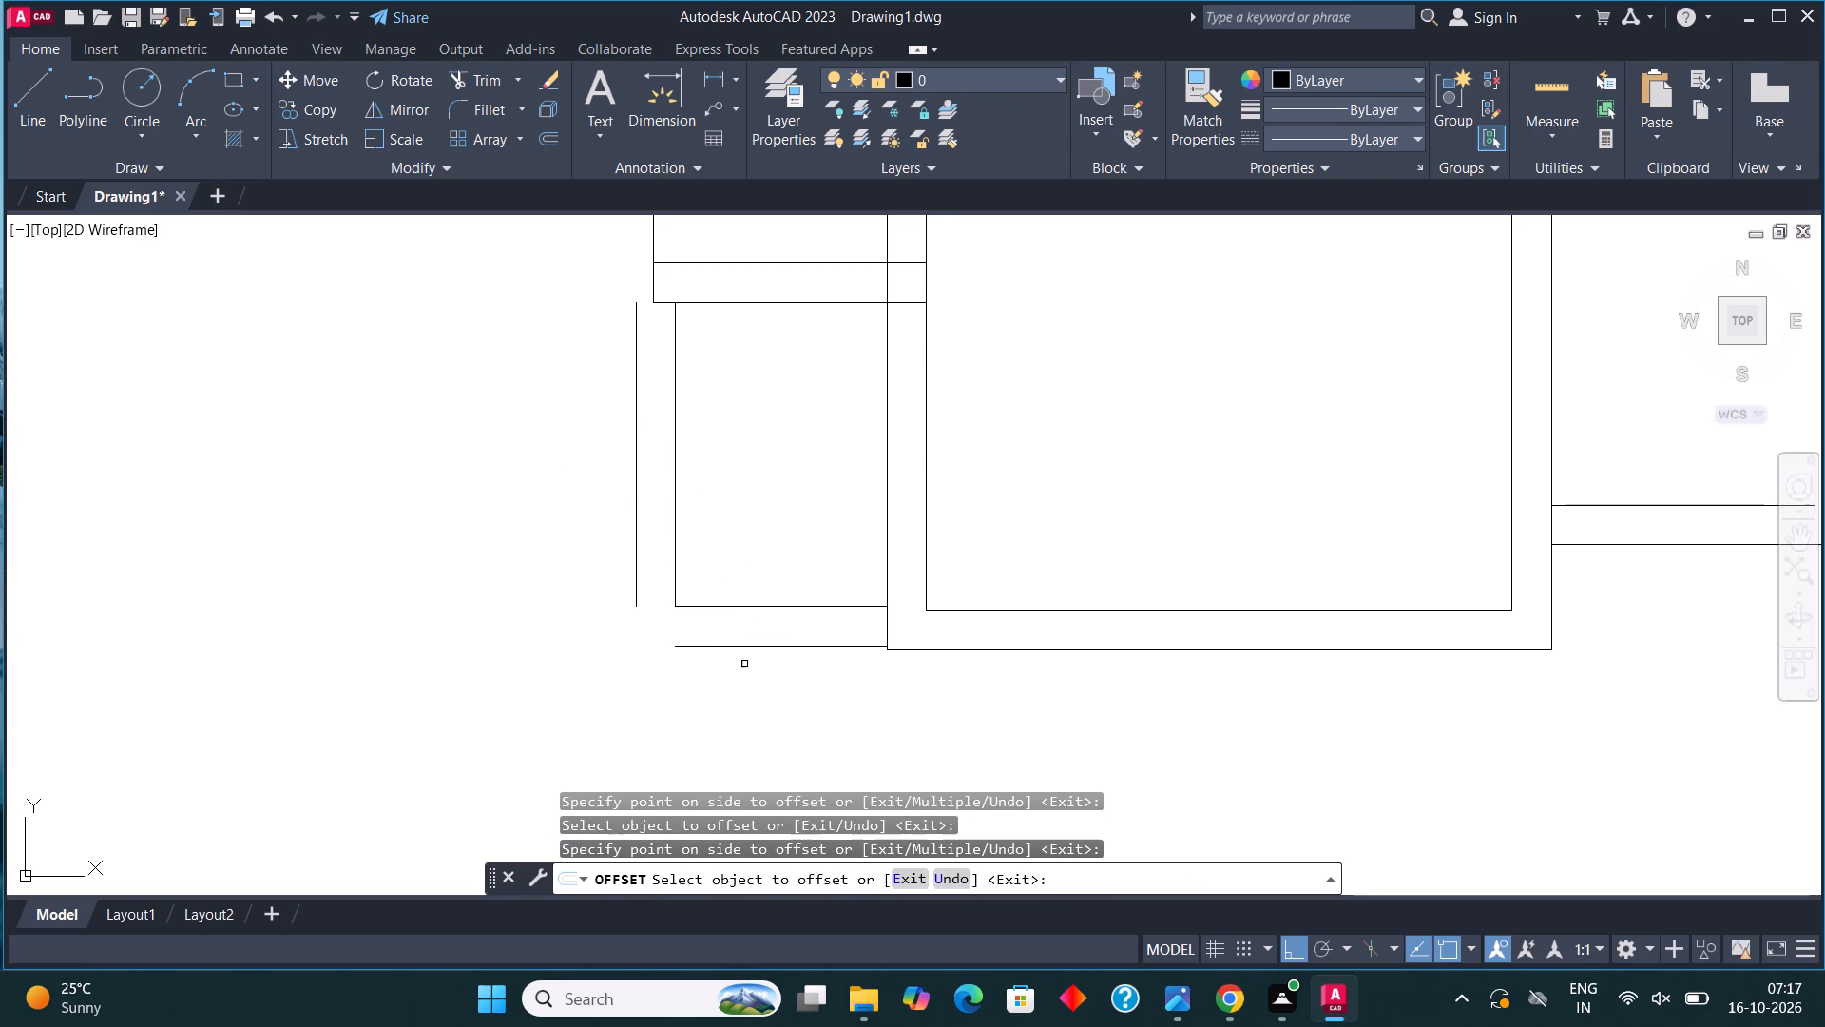
# Fillet the new room's offset bottom and left lines to close its outer bottom-left corner.
pyautogui.click(481, 111)
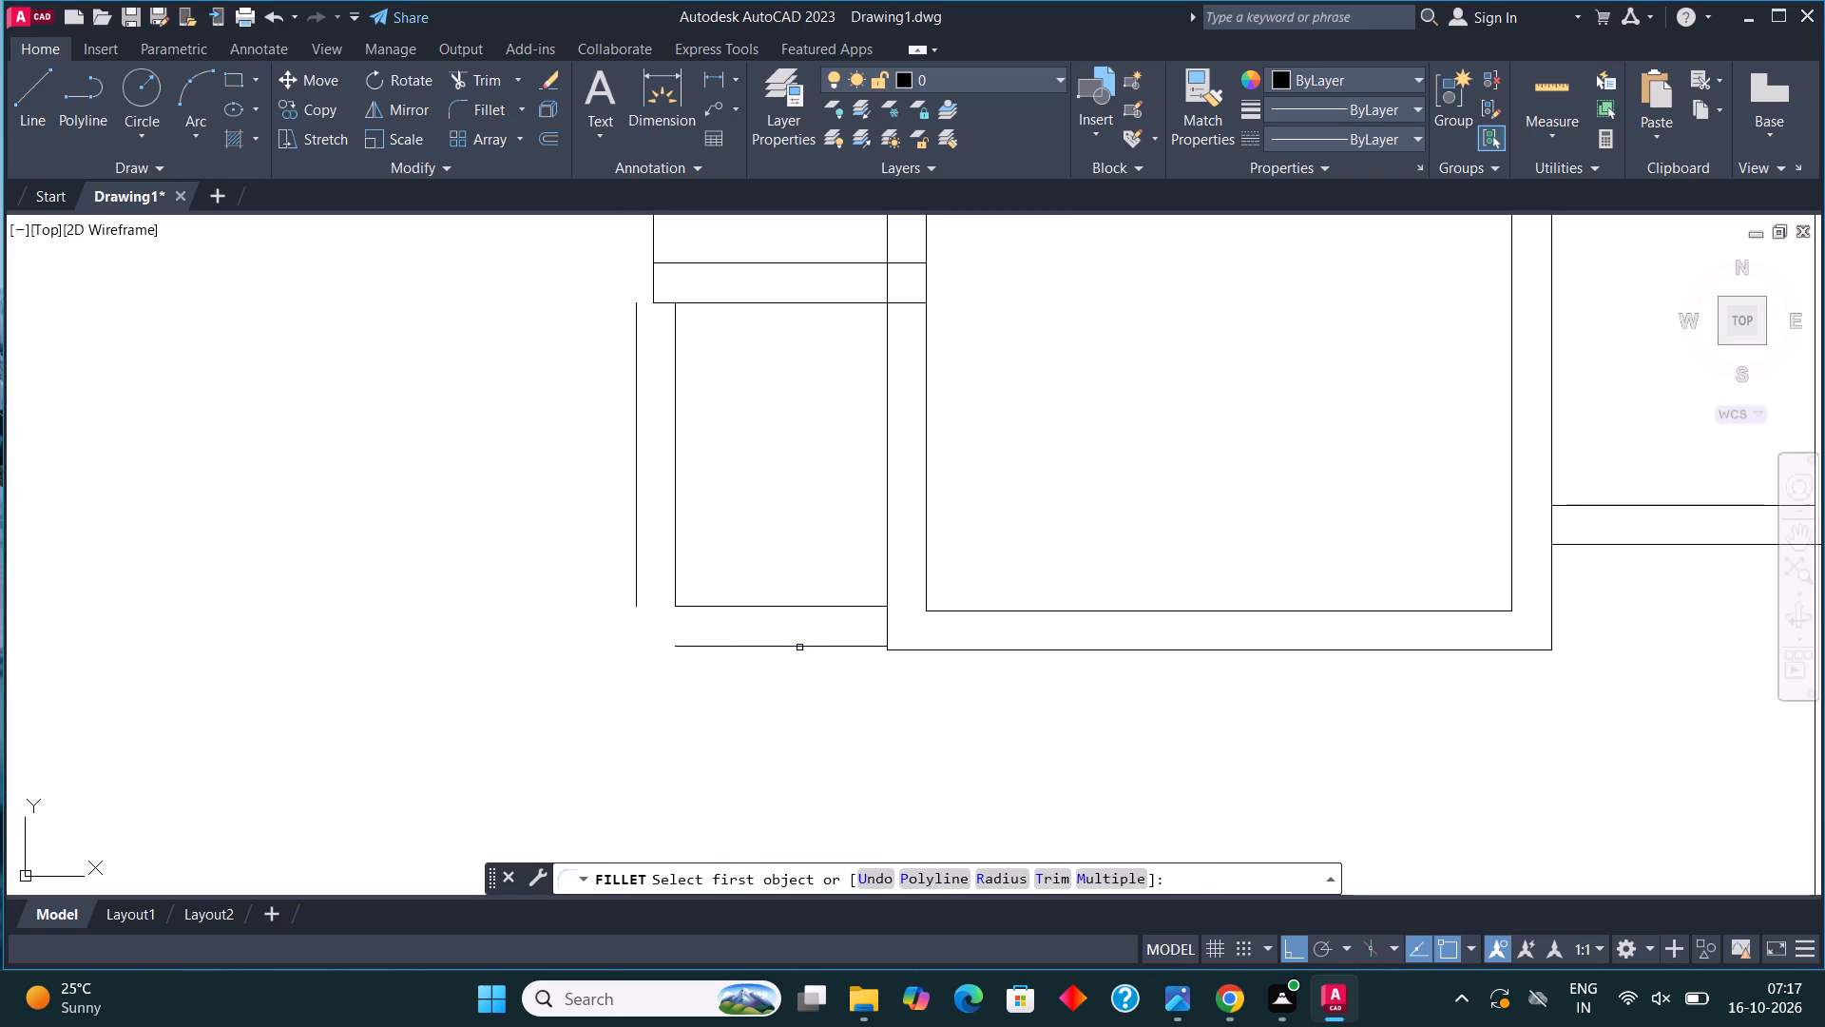
pyautogui.click(799, 648)
pyautogui.click(633, 551)
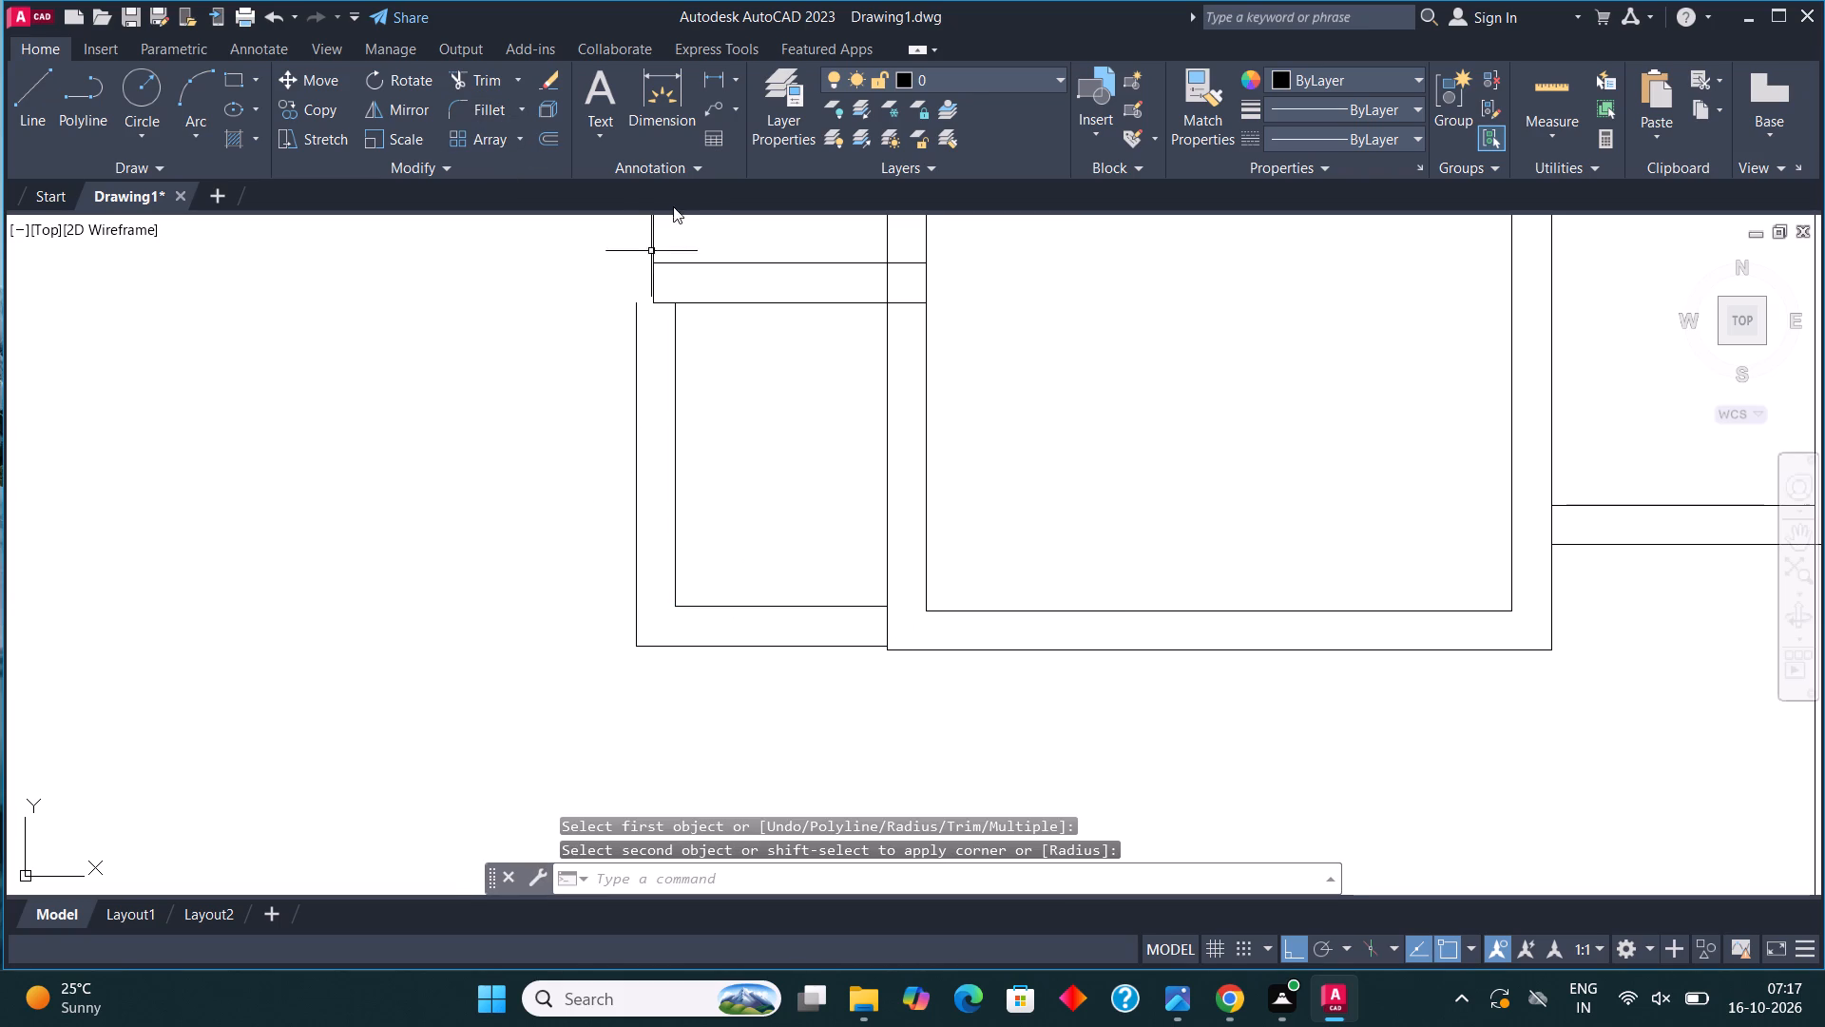
# Move the small top-left room's left line outward to align with the new room's outer left wall line.
pyautogui.moveTo(697, 359); pyautogui.dragTo(702, 609, button='middle')
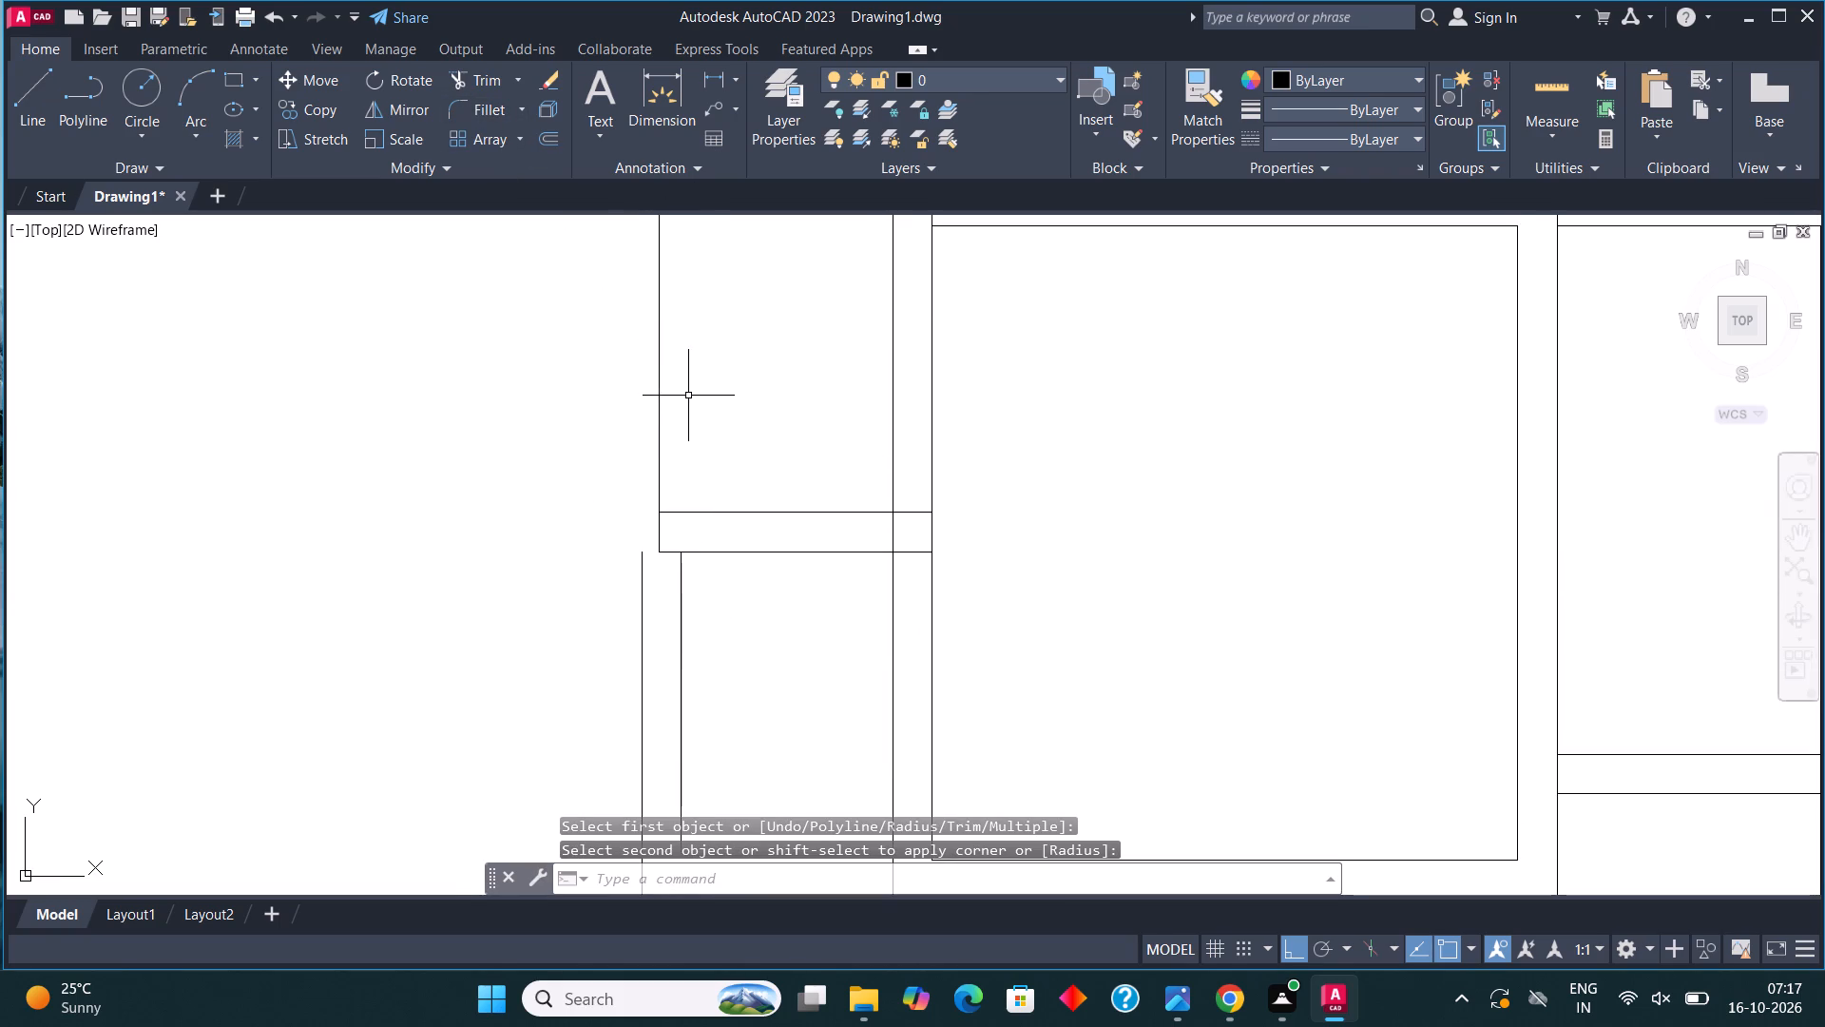
pyautogui.click(658, 367)
pyautogui.scroll(-1, 682, 449)
pyautogui.moveTo(693, 460); pyautogui.dragTo(706, 532, button='middle')
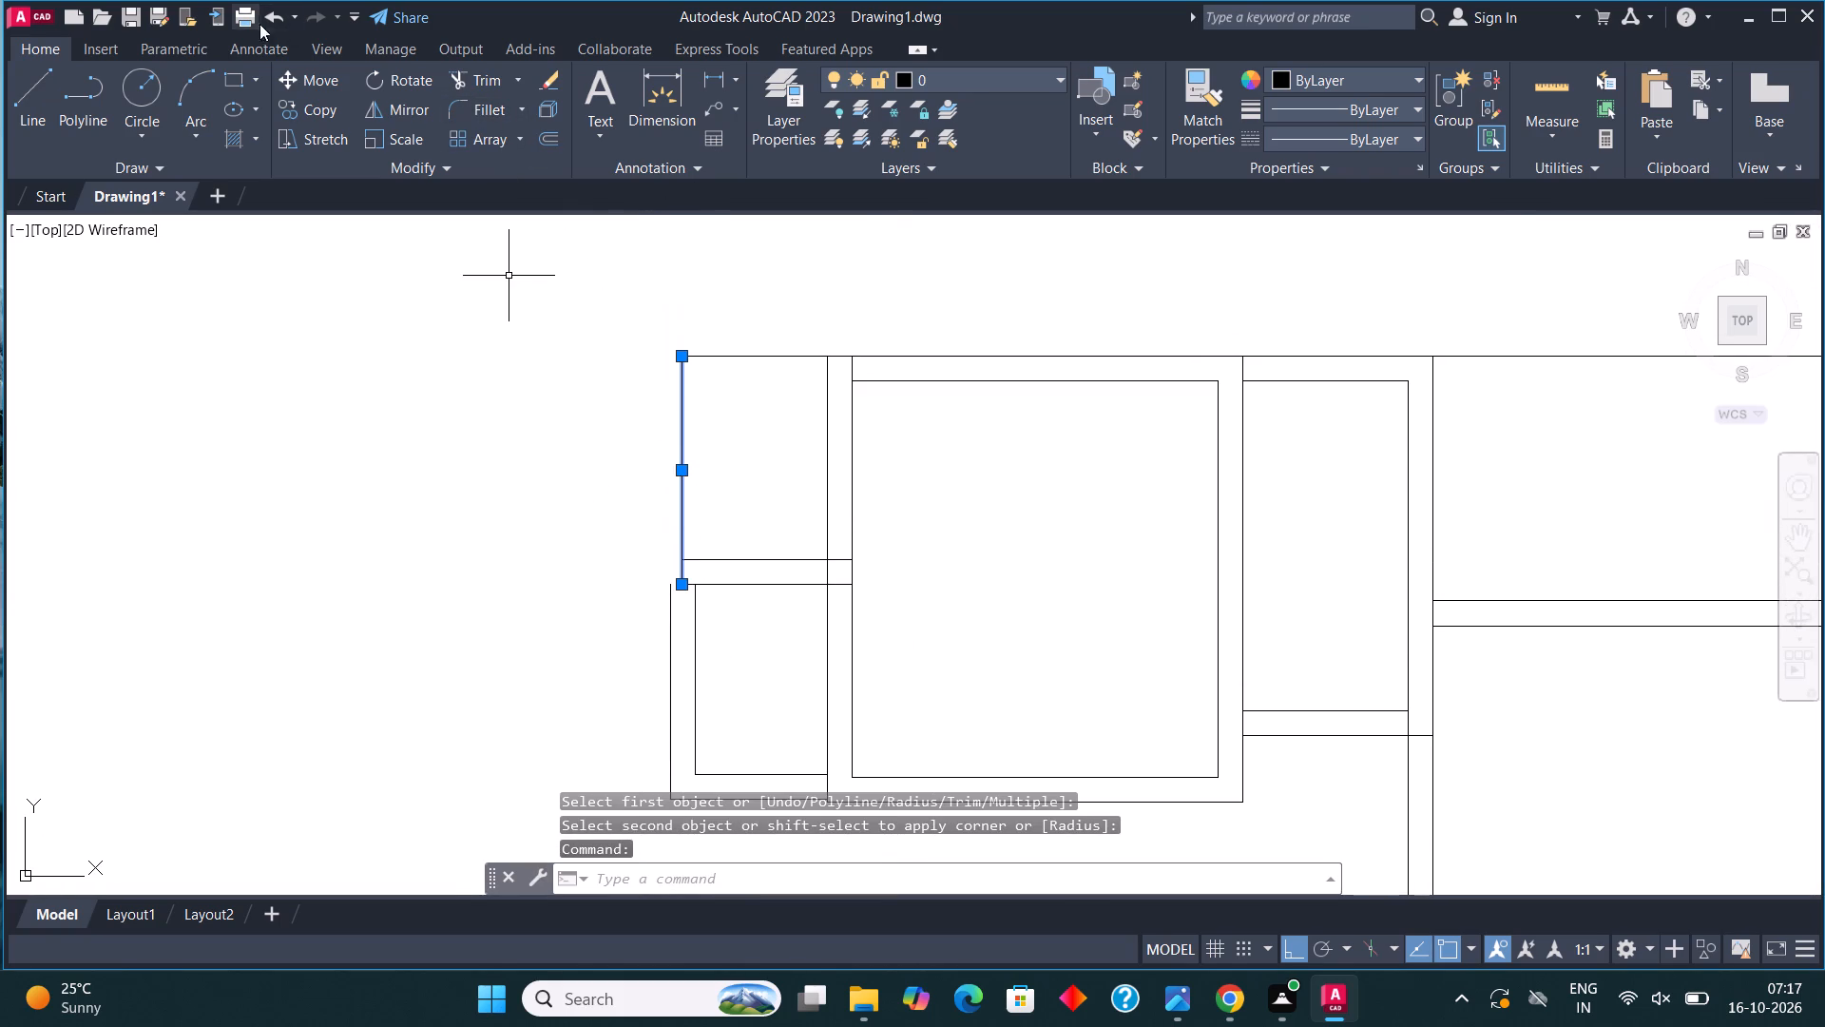
pyautogui.click(323, 78)
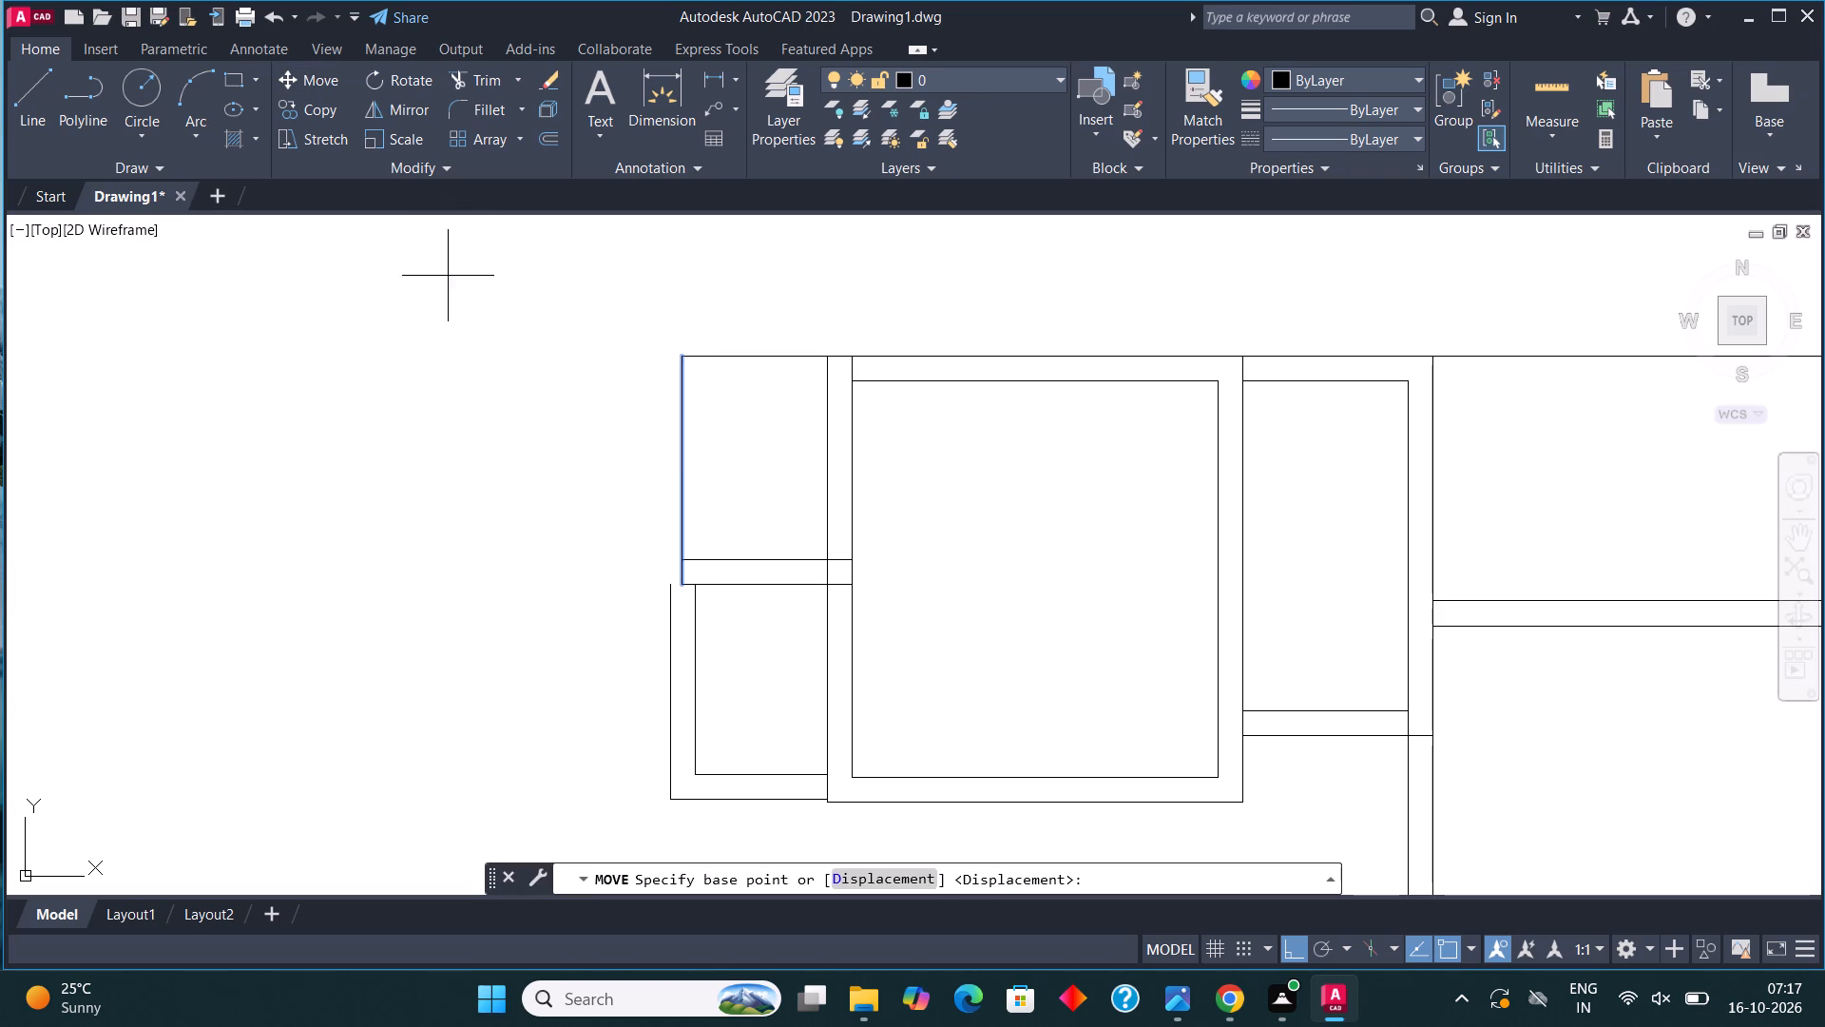
pyautogui.scroll(5, 666, 609)
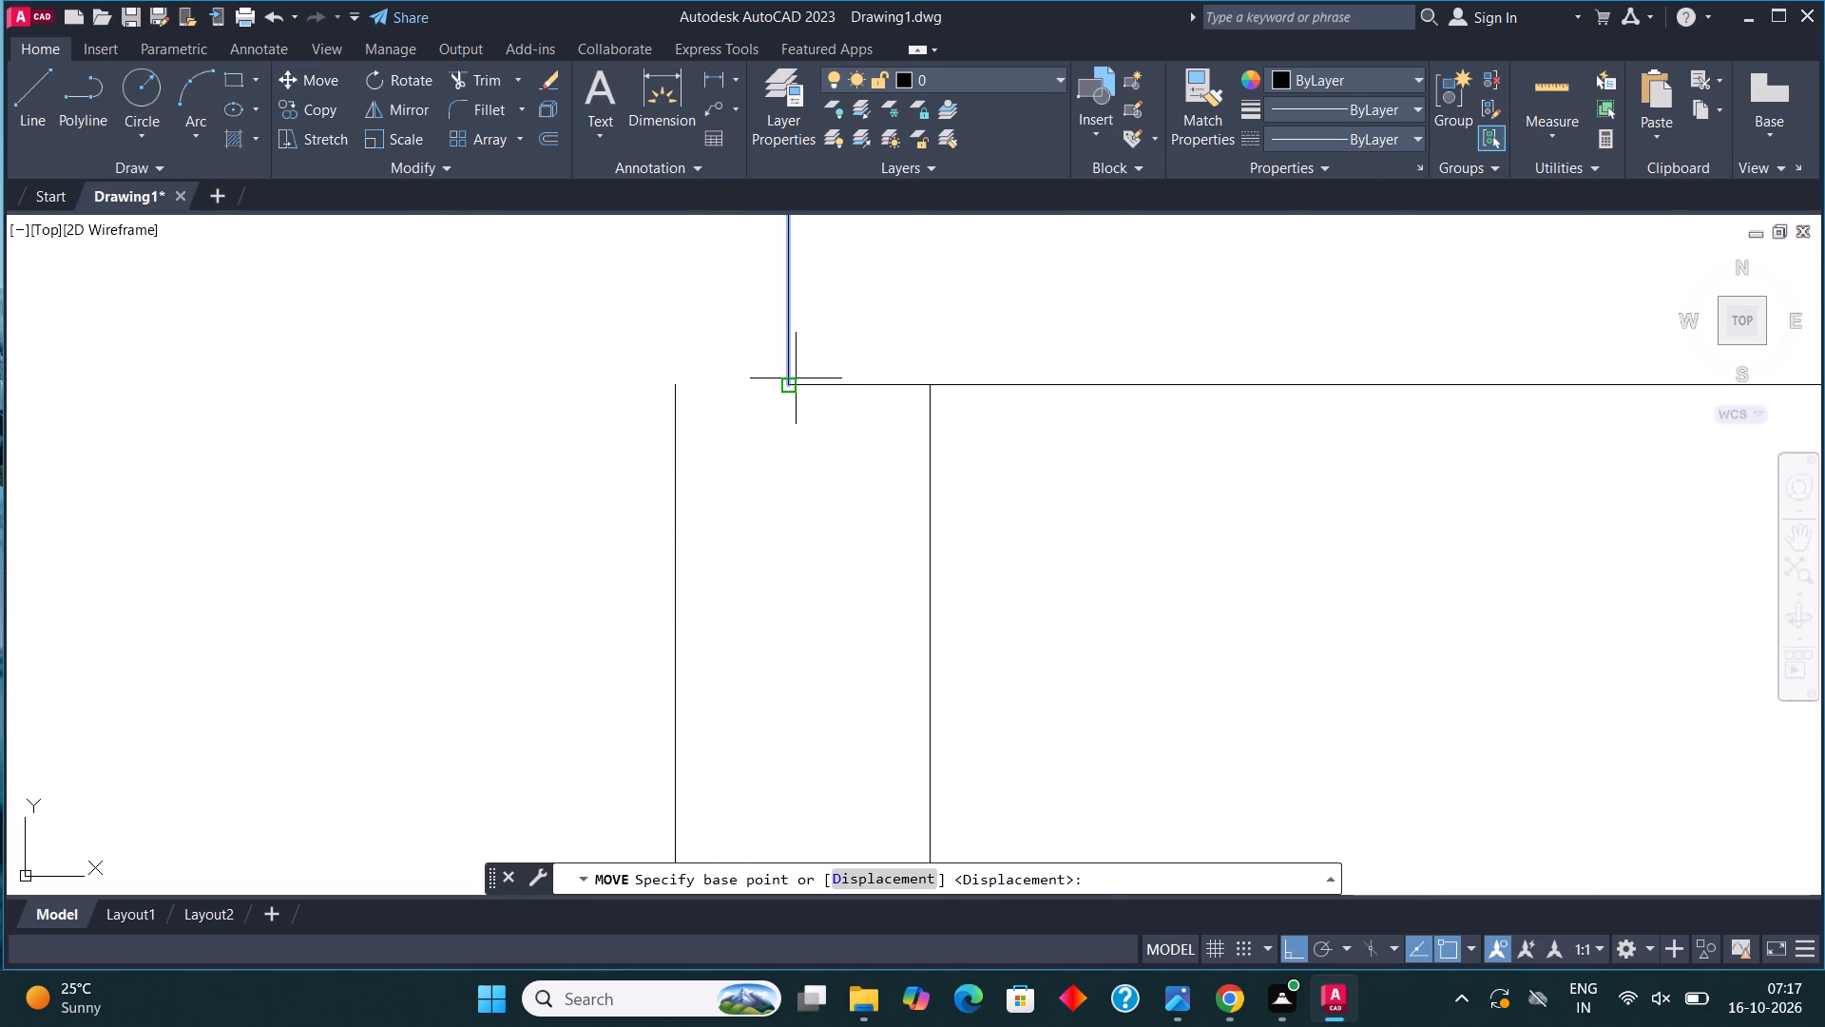
pyautogui.click(795, 378)
pyautogui.click(673, 378)
pyautogui.scroll(-6, 588, 712)
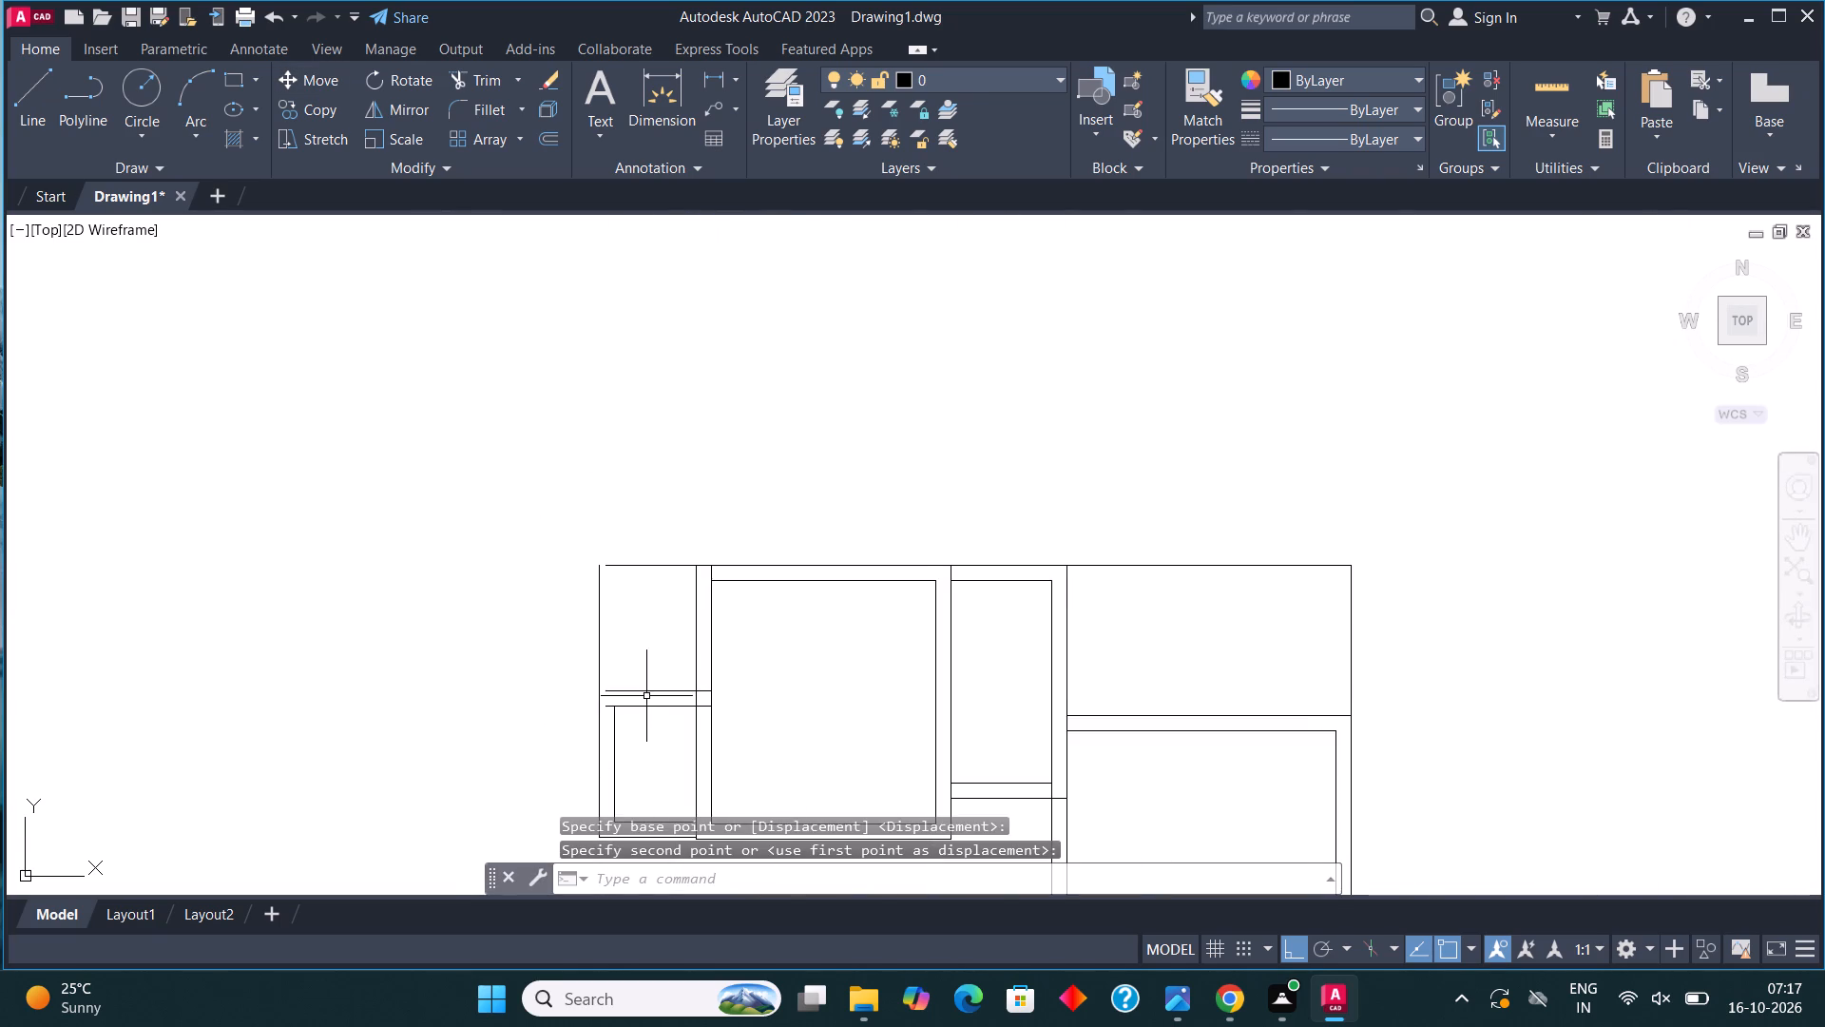
# Fillet the moved left line with the plan's top line to close the top-left corner.
pyautogui.moveTo(649, 683); pyautogui.dragTo(650, 591, button='middle')
pyautogui.click(471, 102)
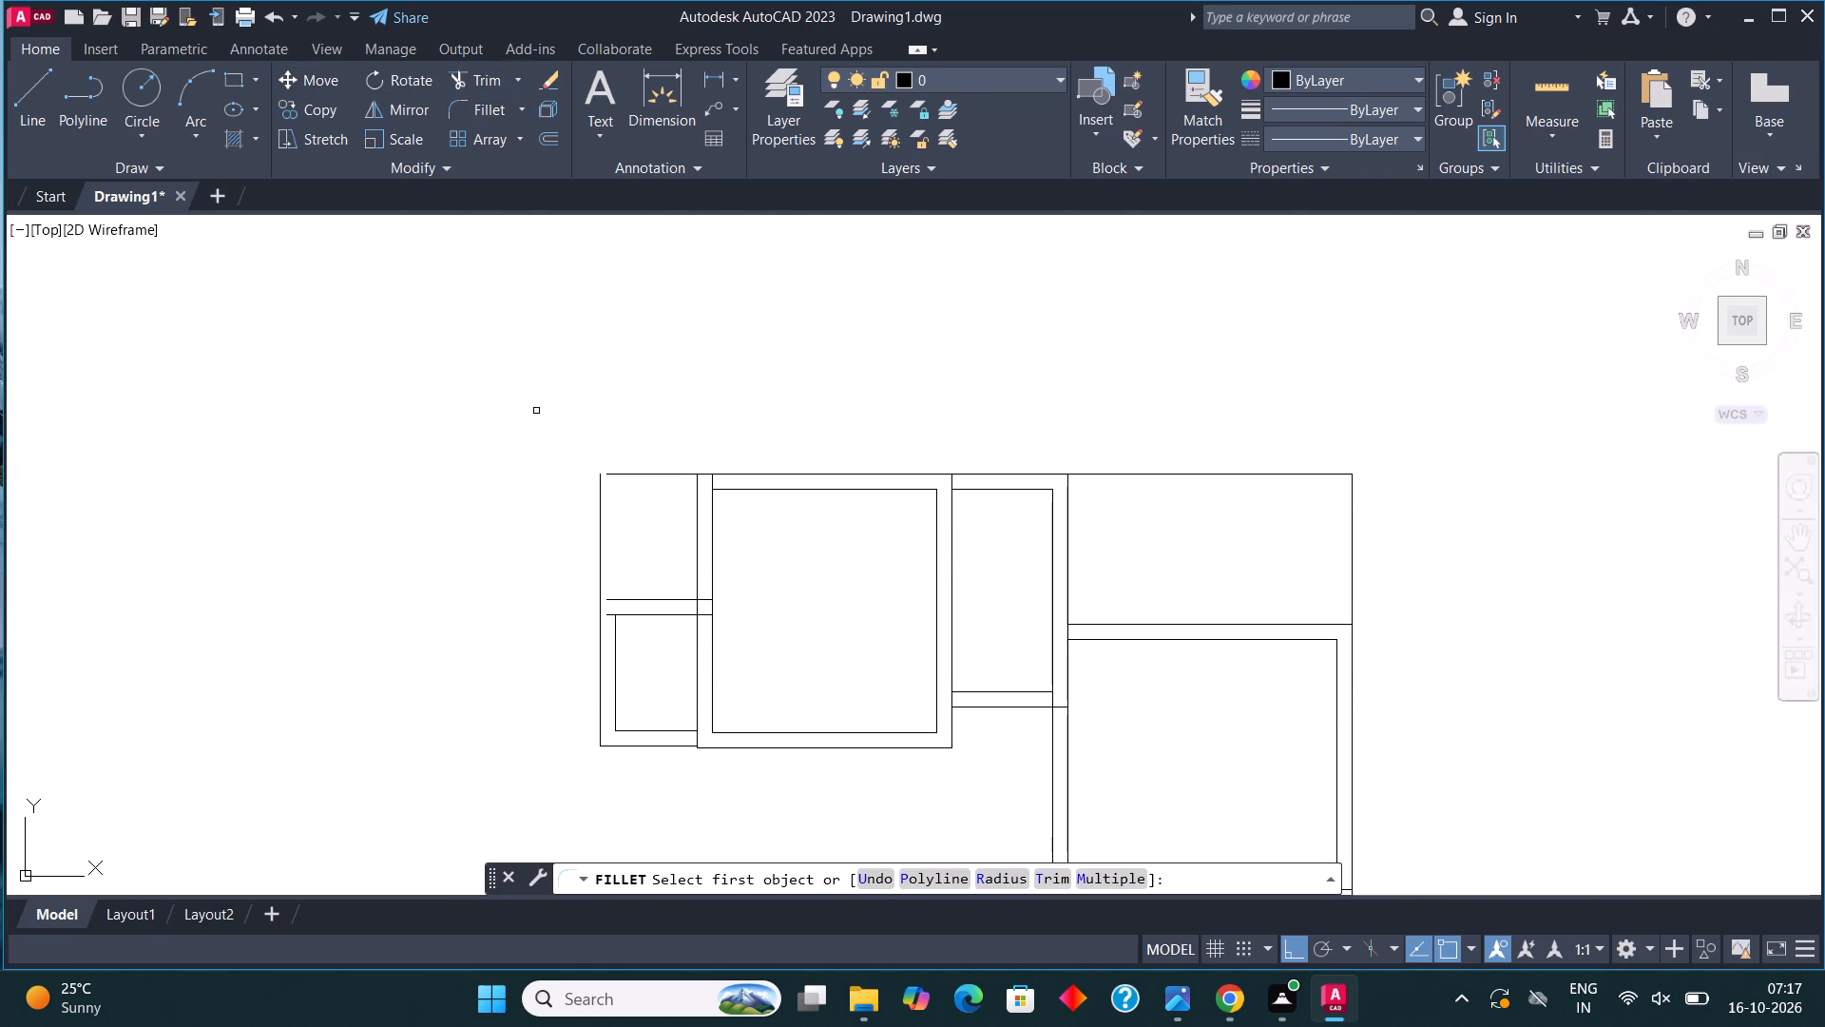
pyautogui.click(602, 530)
pyautogui.click(635, 475)
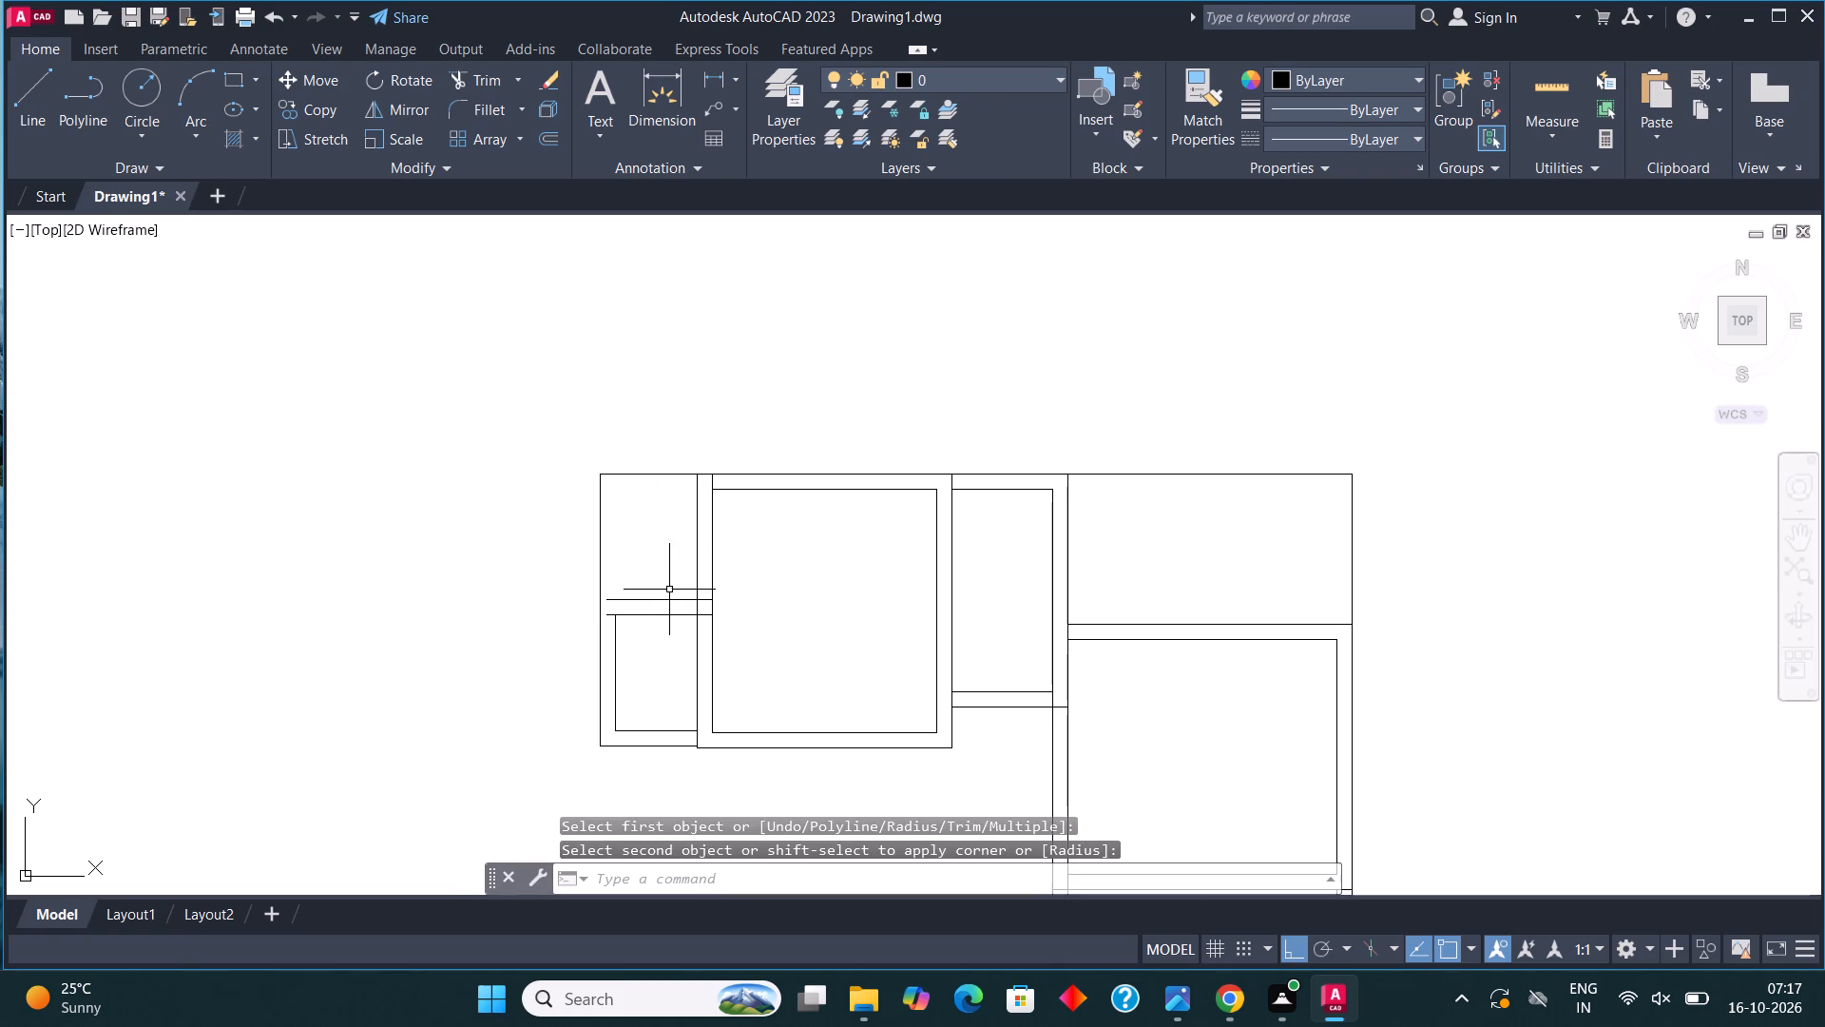
# Draw two short horizontal lines joining both lines of the wall between the small left rooms to the outer left line.
pyautogui.moveTo(665, 591); pyautogui.dragTo(707, 475, button='middle')
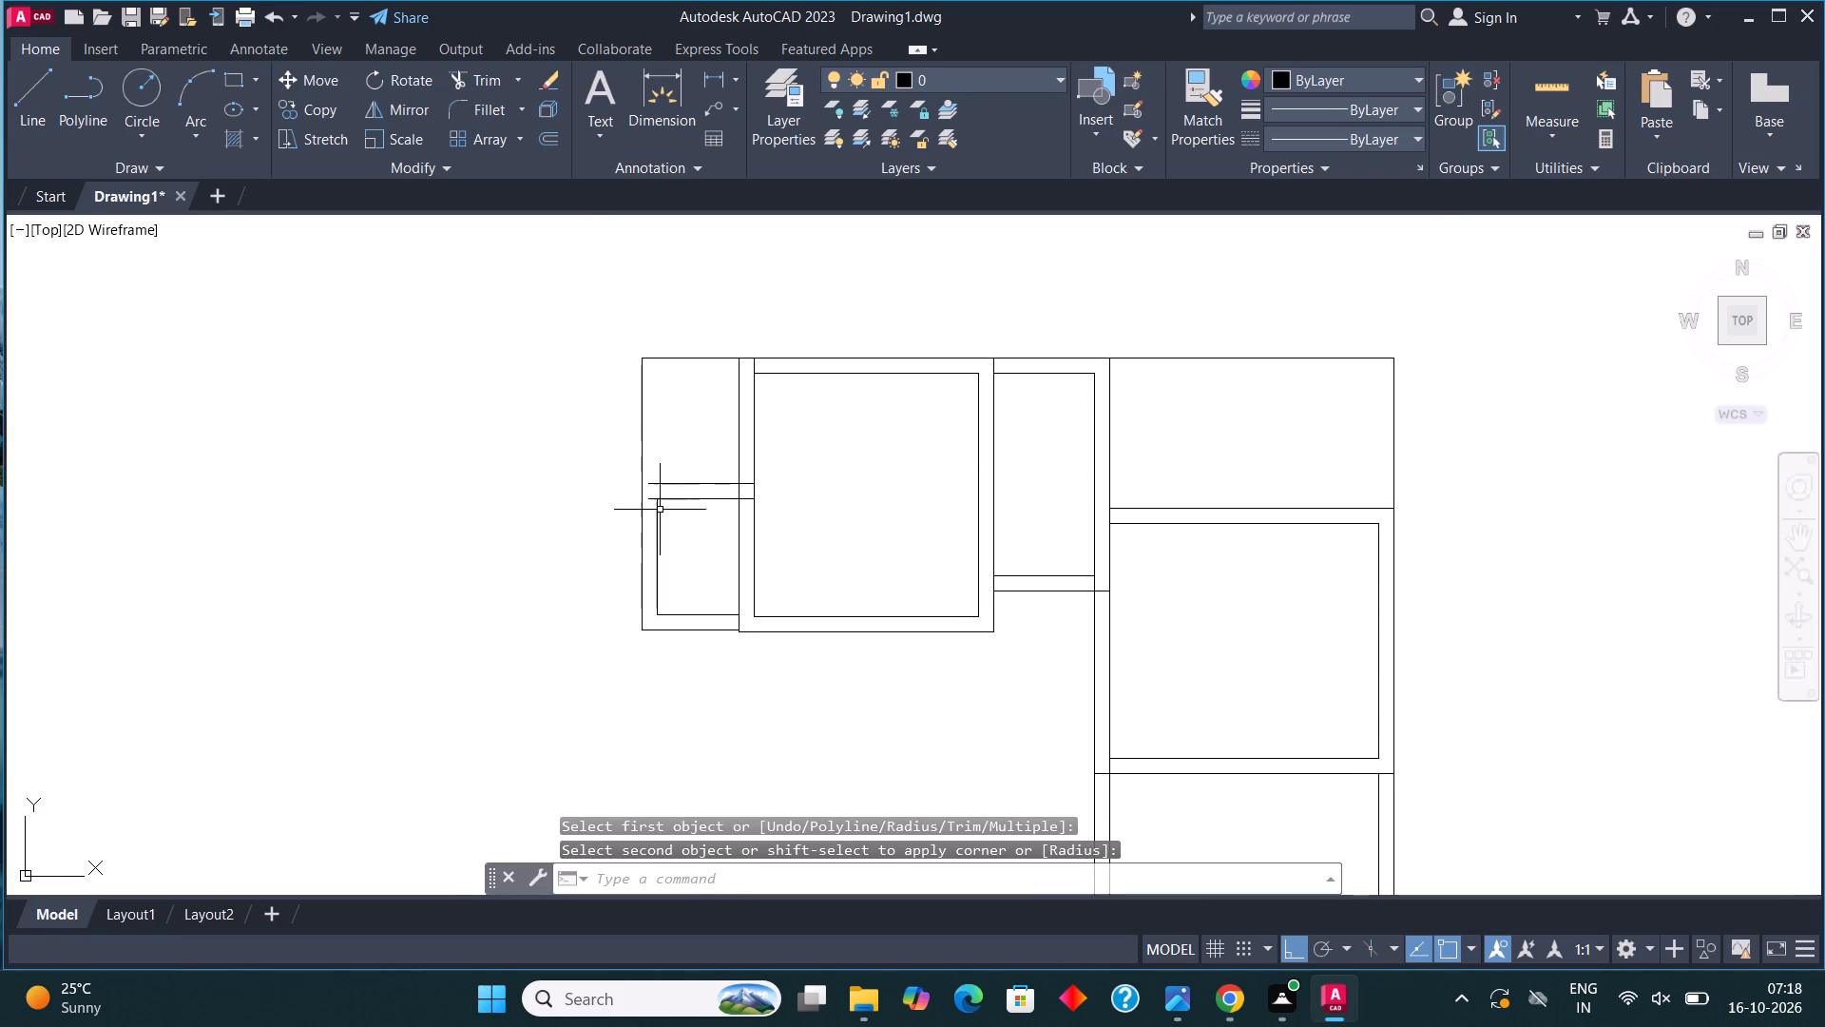
pyautogui.scroll(3, 671, 509)
pyautogui.click(38, 103)
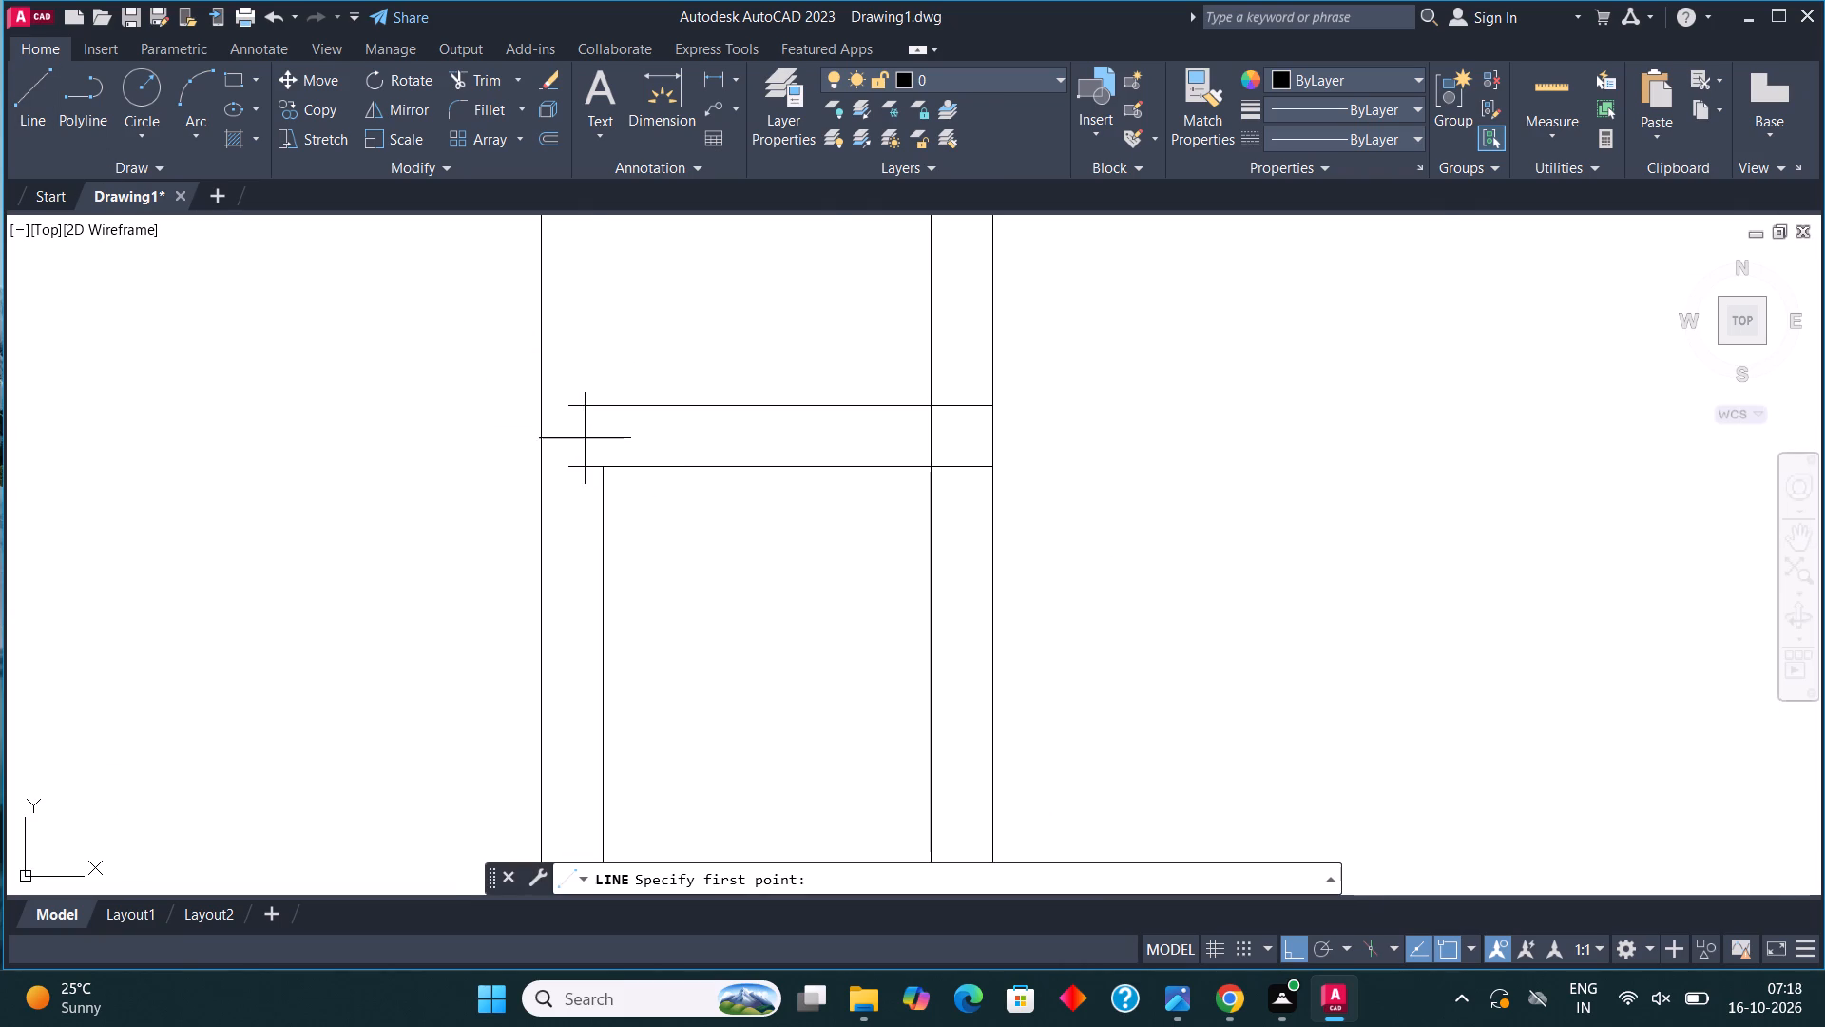
pyautogui.click(563, 401)
pyautogui.click(537, 398)
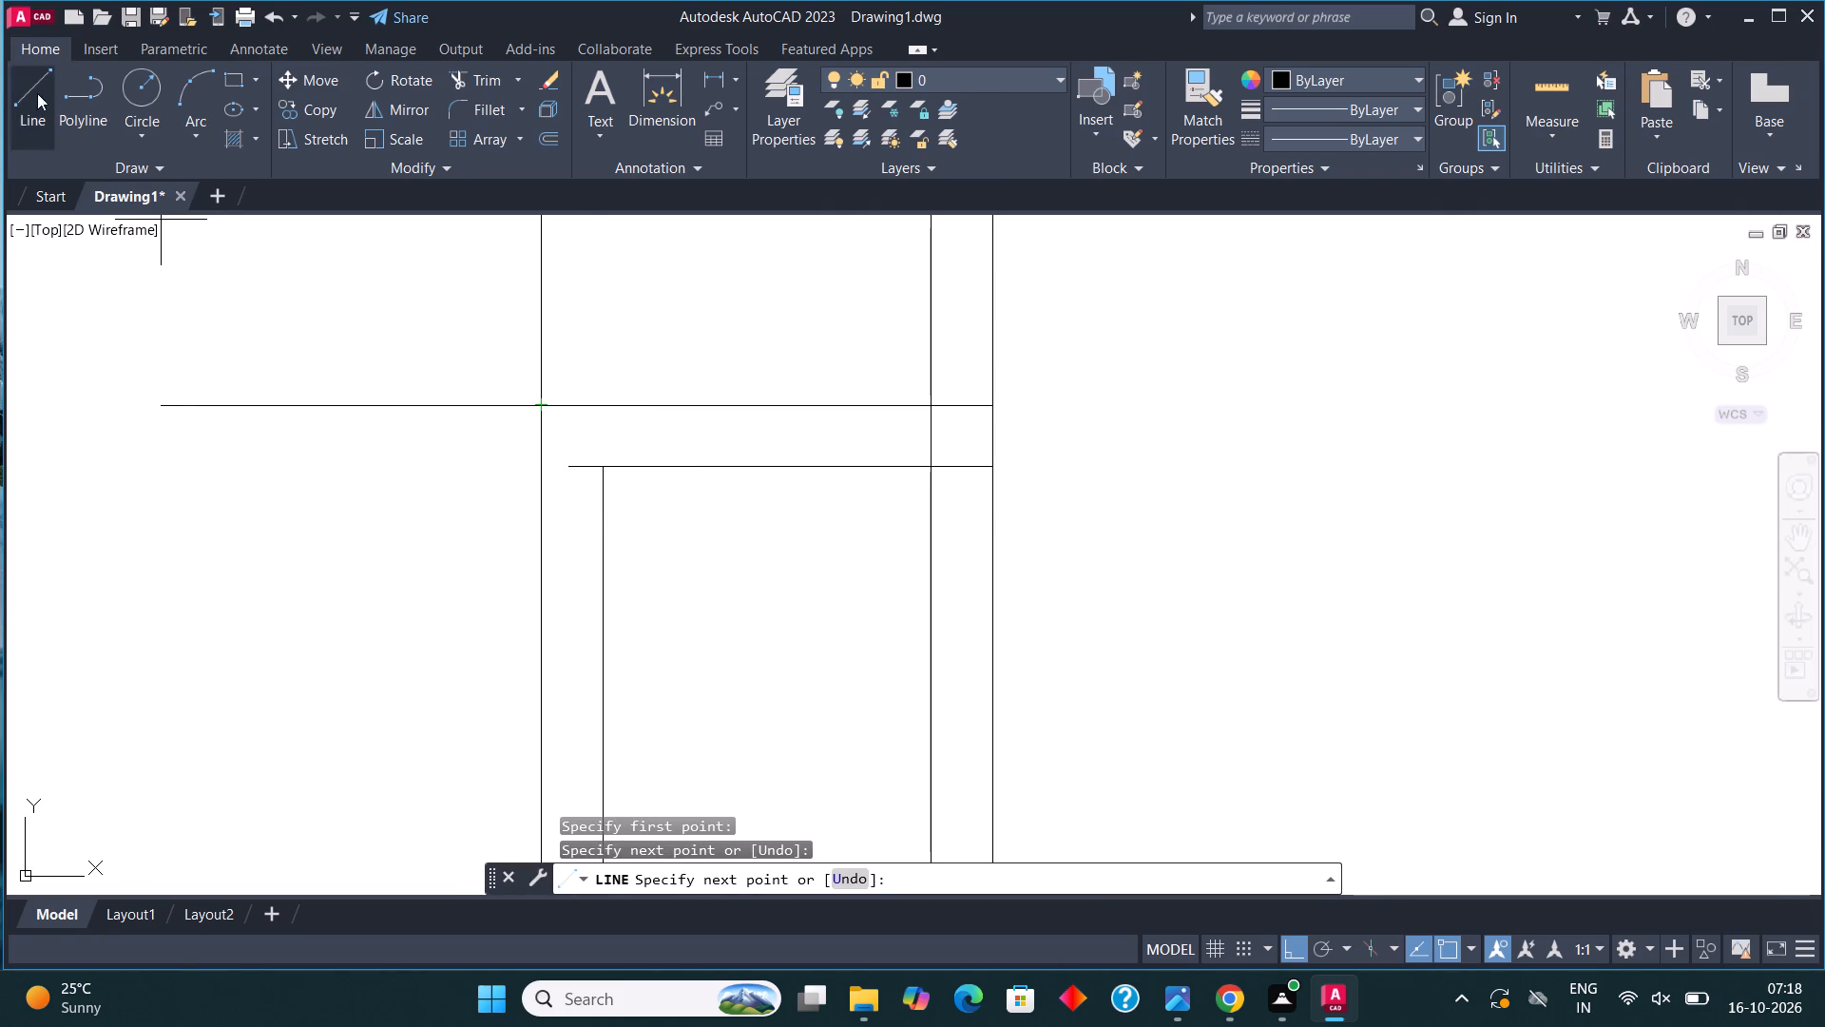
pyautogui.click(34, 88)
pyautogui.click(568, 468)
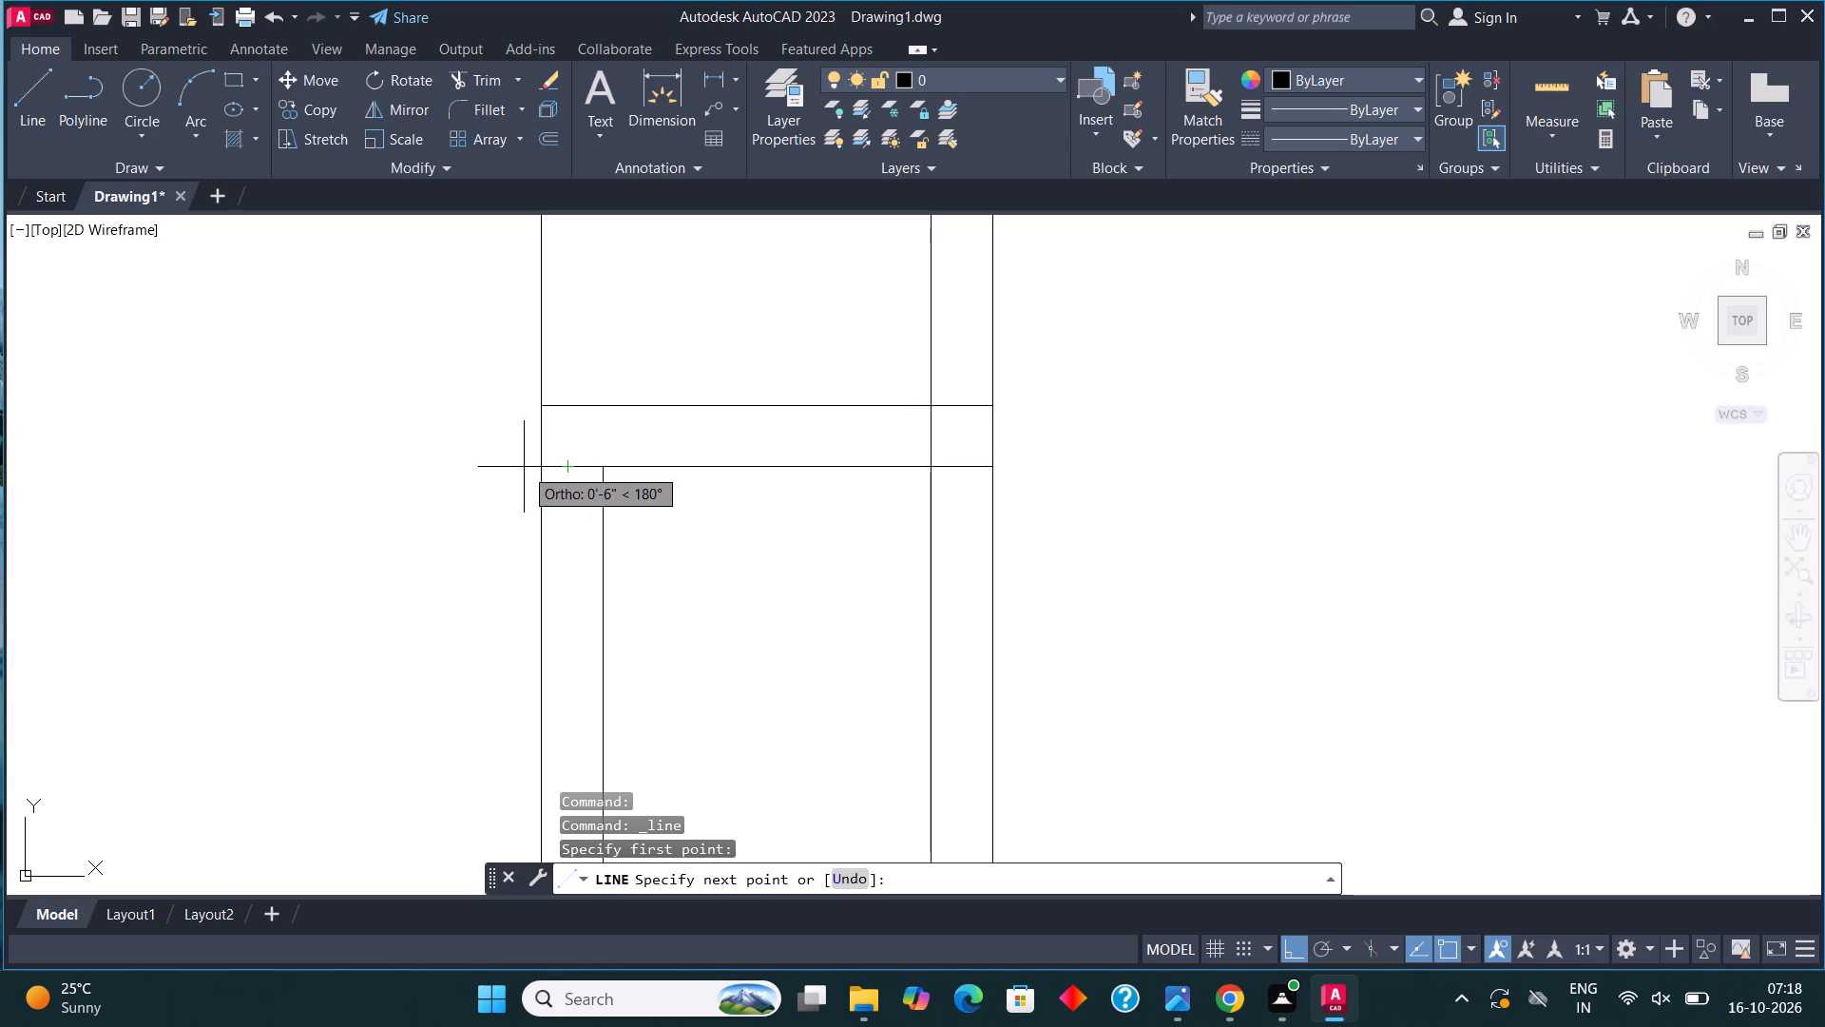
pyautogui.click(547, 460)
# Trim the dividing wall's lower line where it crosses the left wall, back to the lower room's inner left line.
pyautogui.scroll(-3, 630, 452)
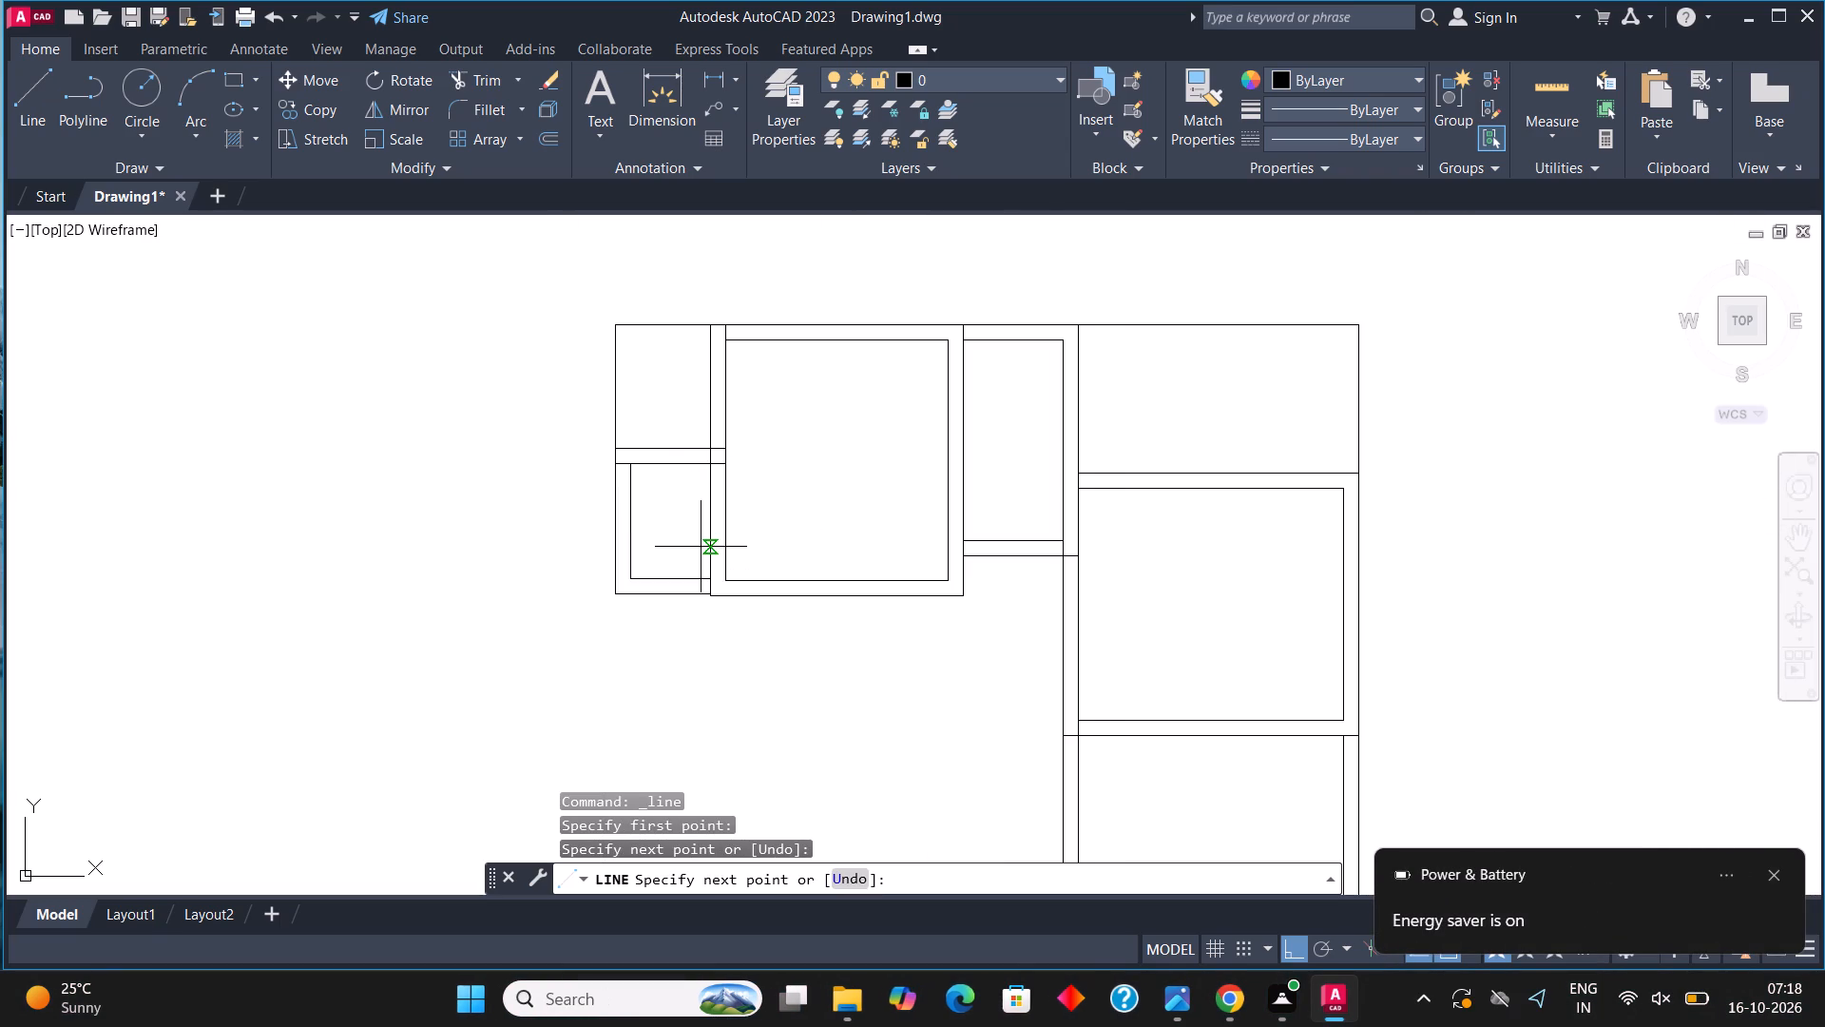
pyautogui.click(486, 70)
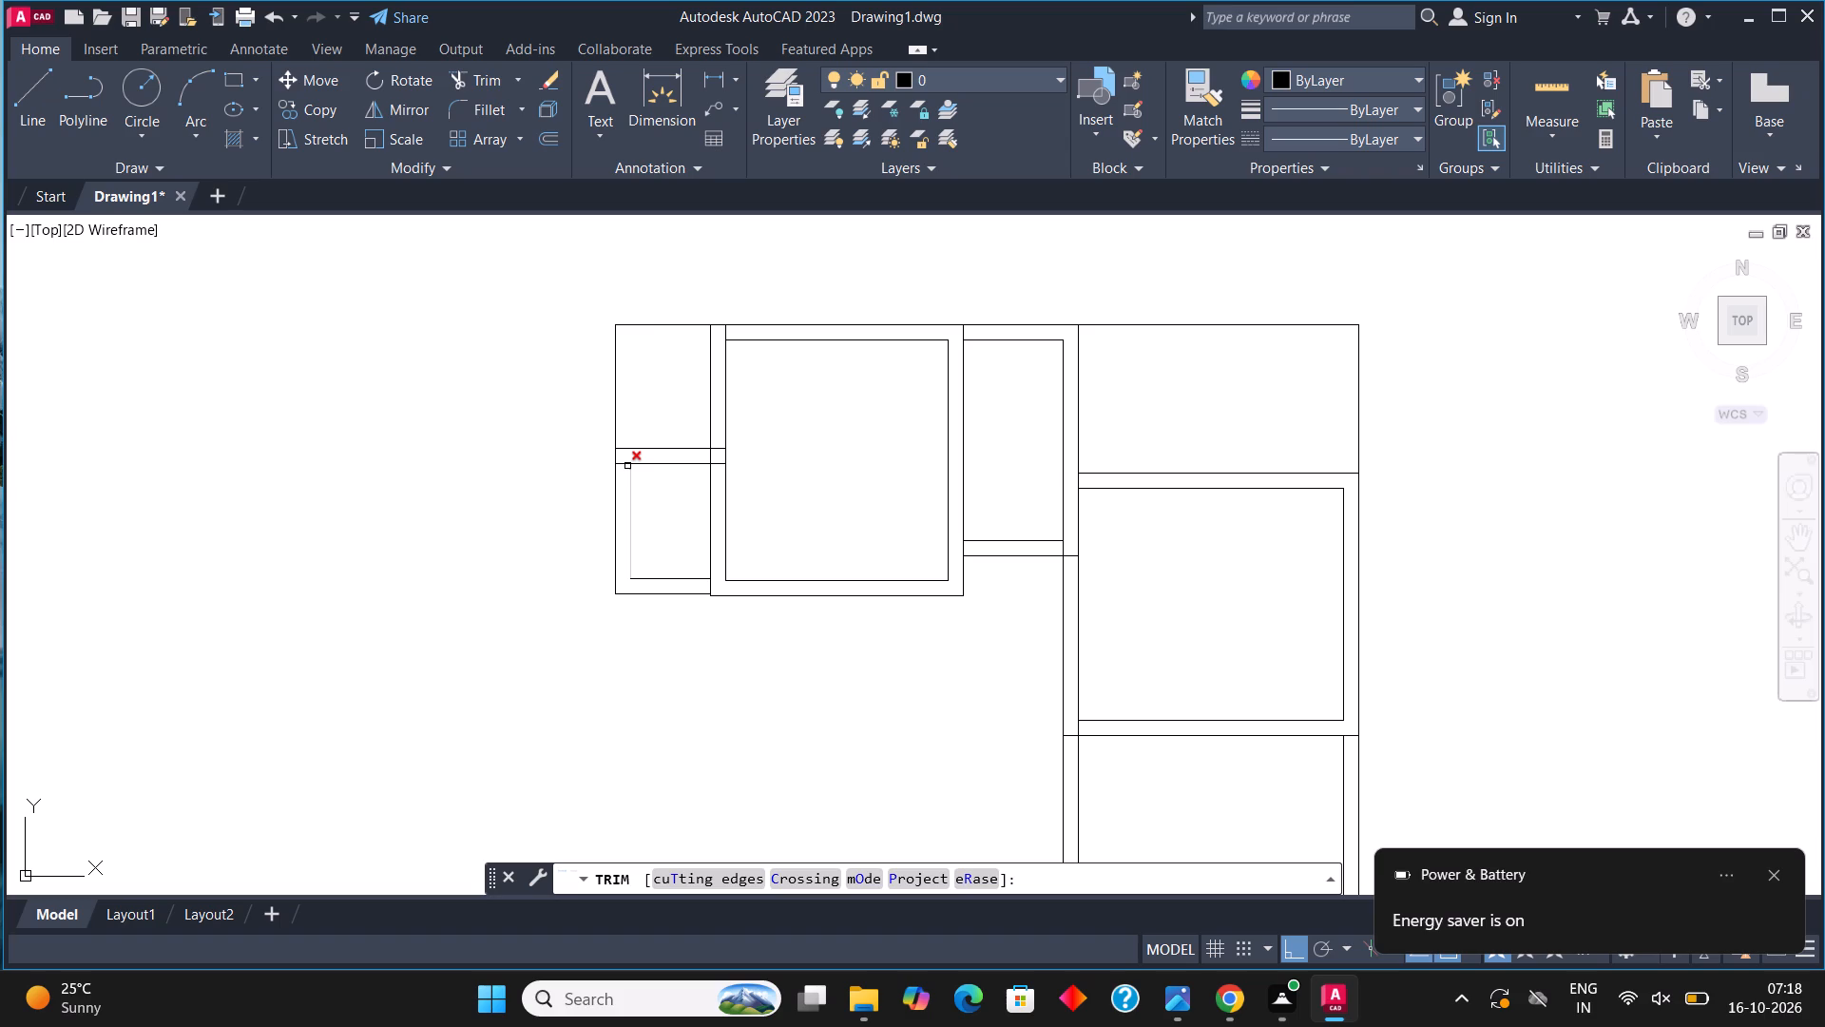
pyautogui.click(623, 463)
pyautogui.scroll(3, 631, 483)
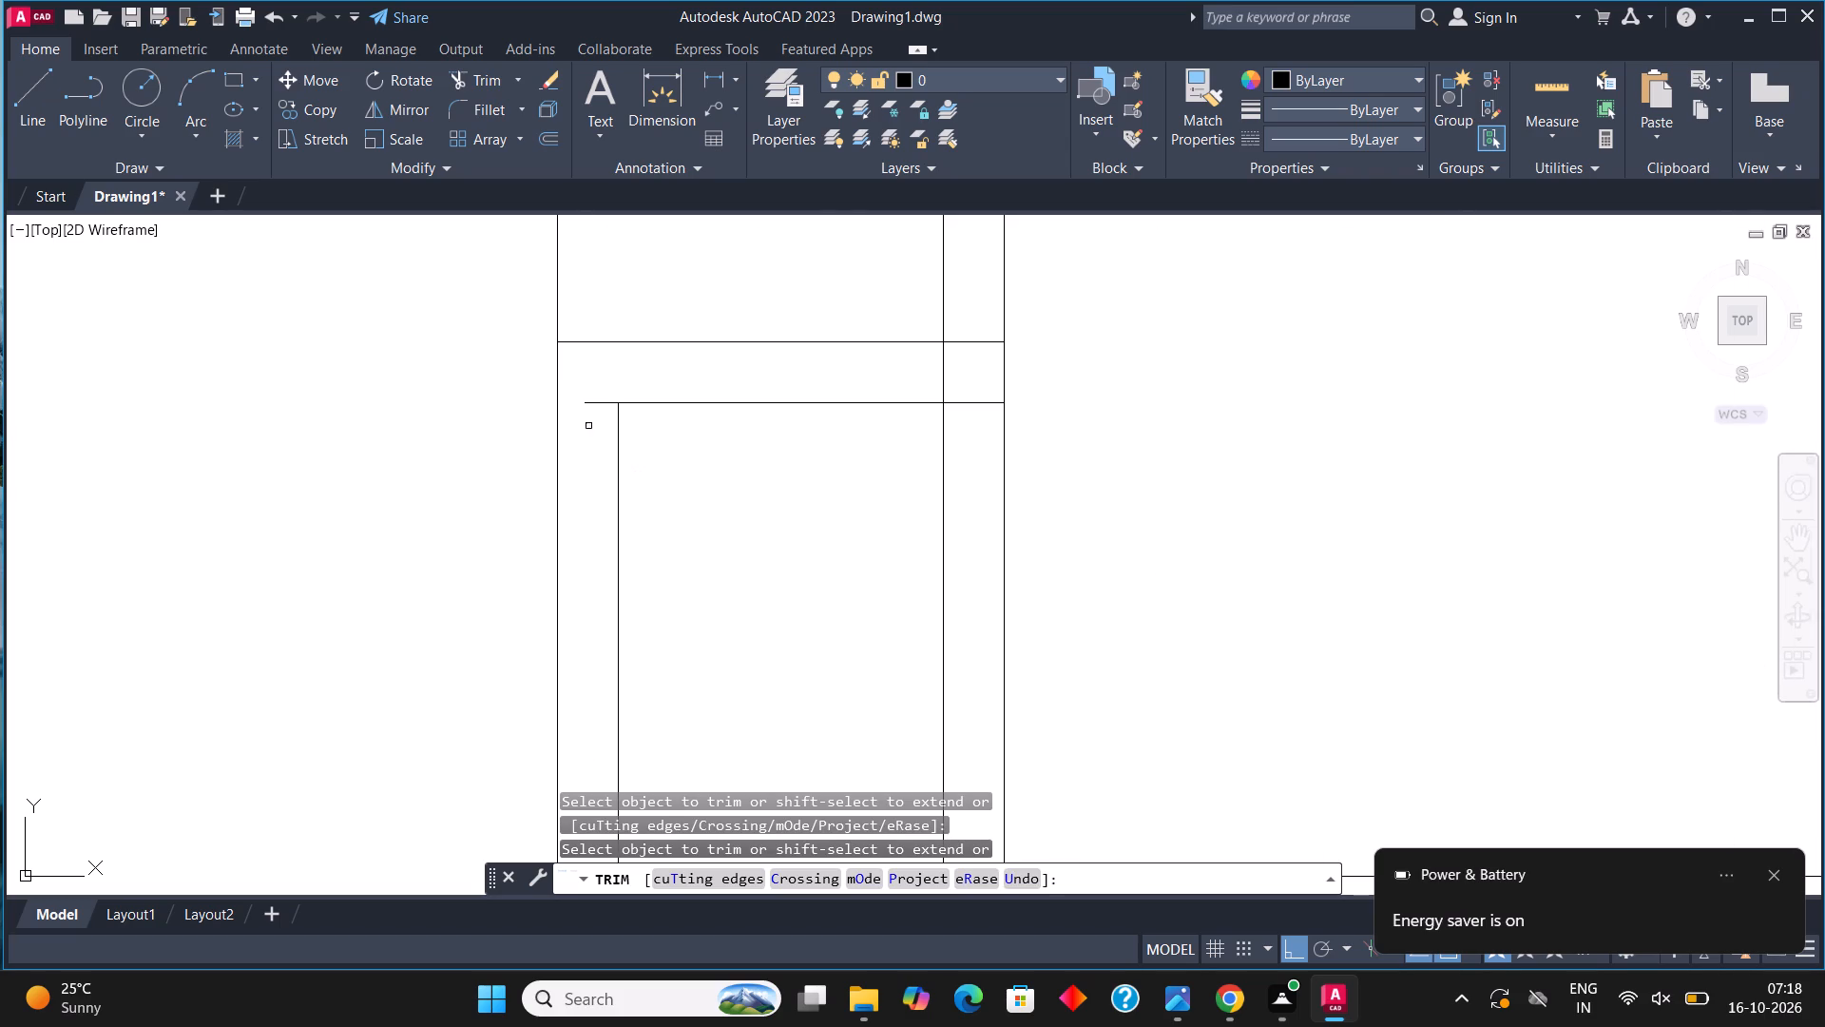
pyautogui.click(586, 379)
pyautogui.click(590, 459)
pyautogui.press('Escape')
pyautogui.scroll(-3, 590, 459)
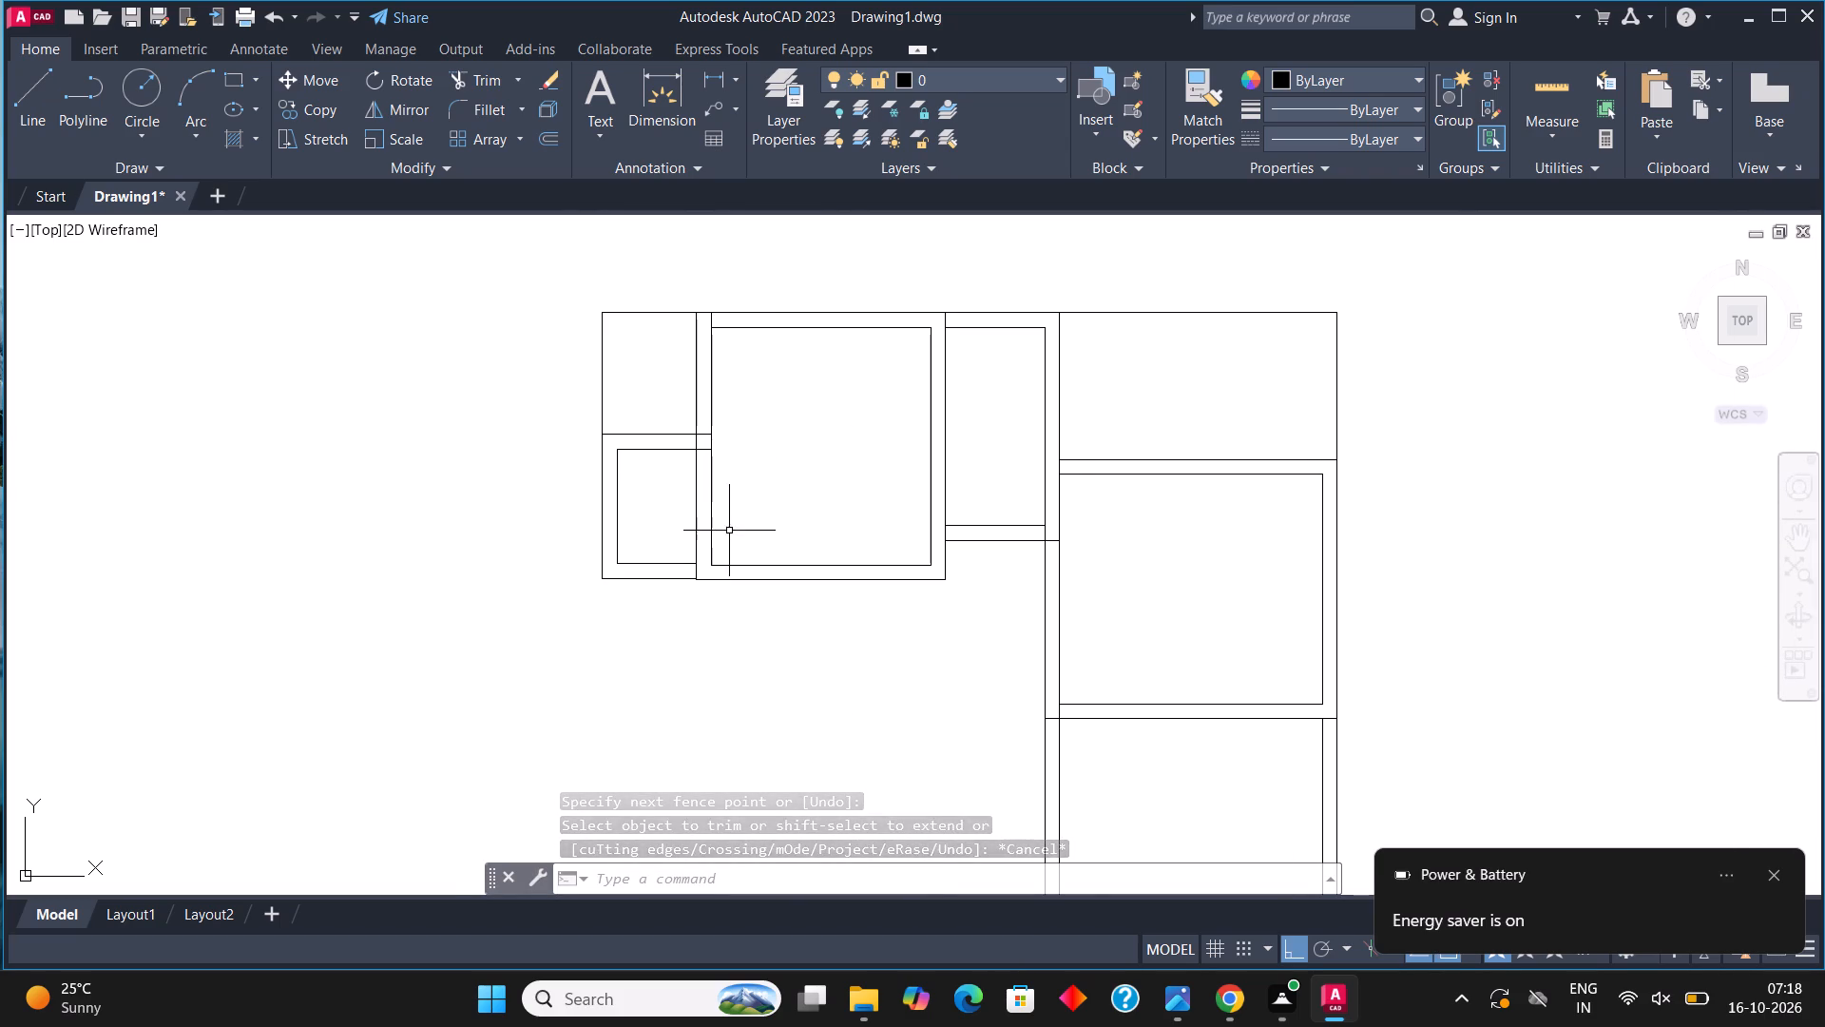
# Draw a 5'8" vertical line downward from the outer bottom-left corner of the lower small left room.
pyautogui.moveTo(746, 532); pyautogui.dragTo(765, 496, button='middle')
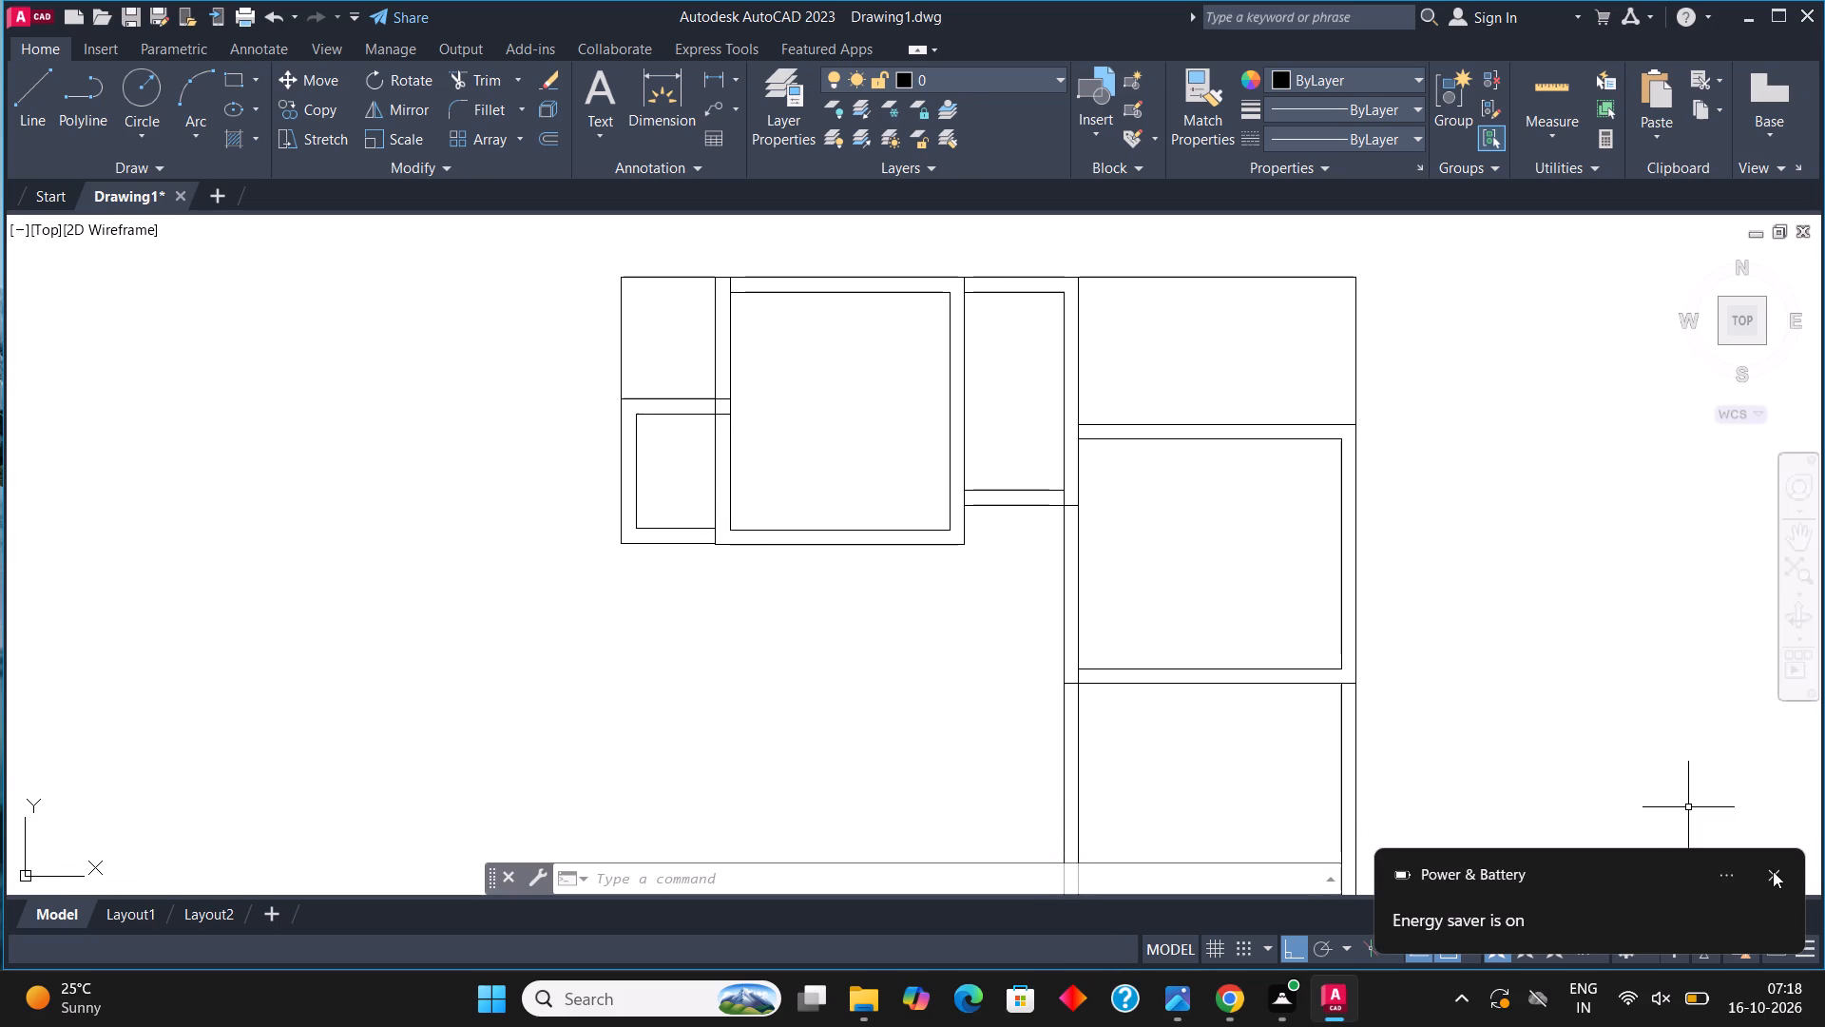
pyautogui.click(1777, 873)
pyautogui.moveTo(777, 712); pyautogui.dragTo(752, 691, button='middle')
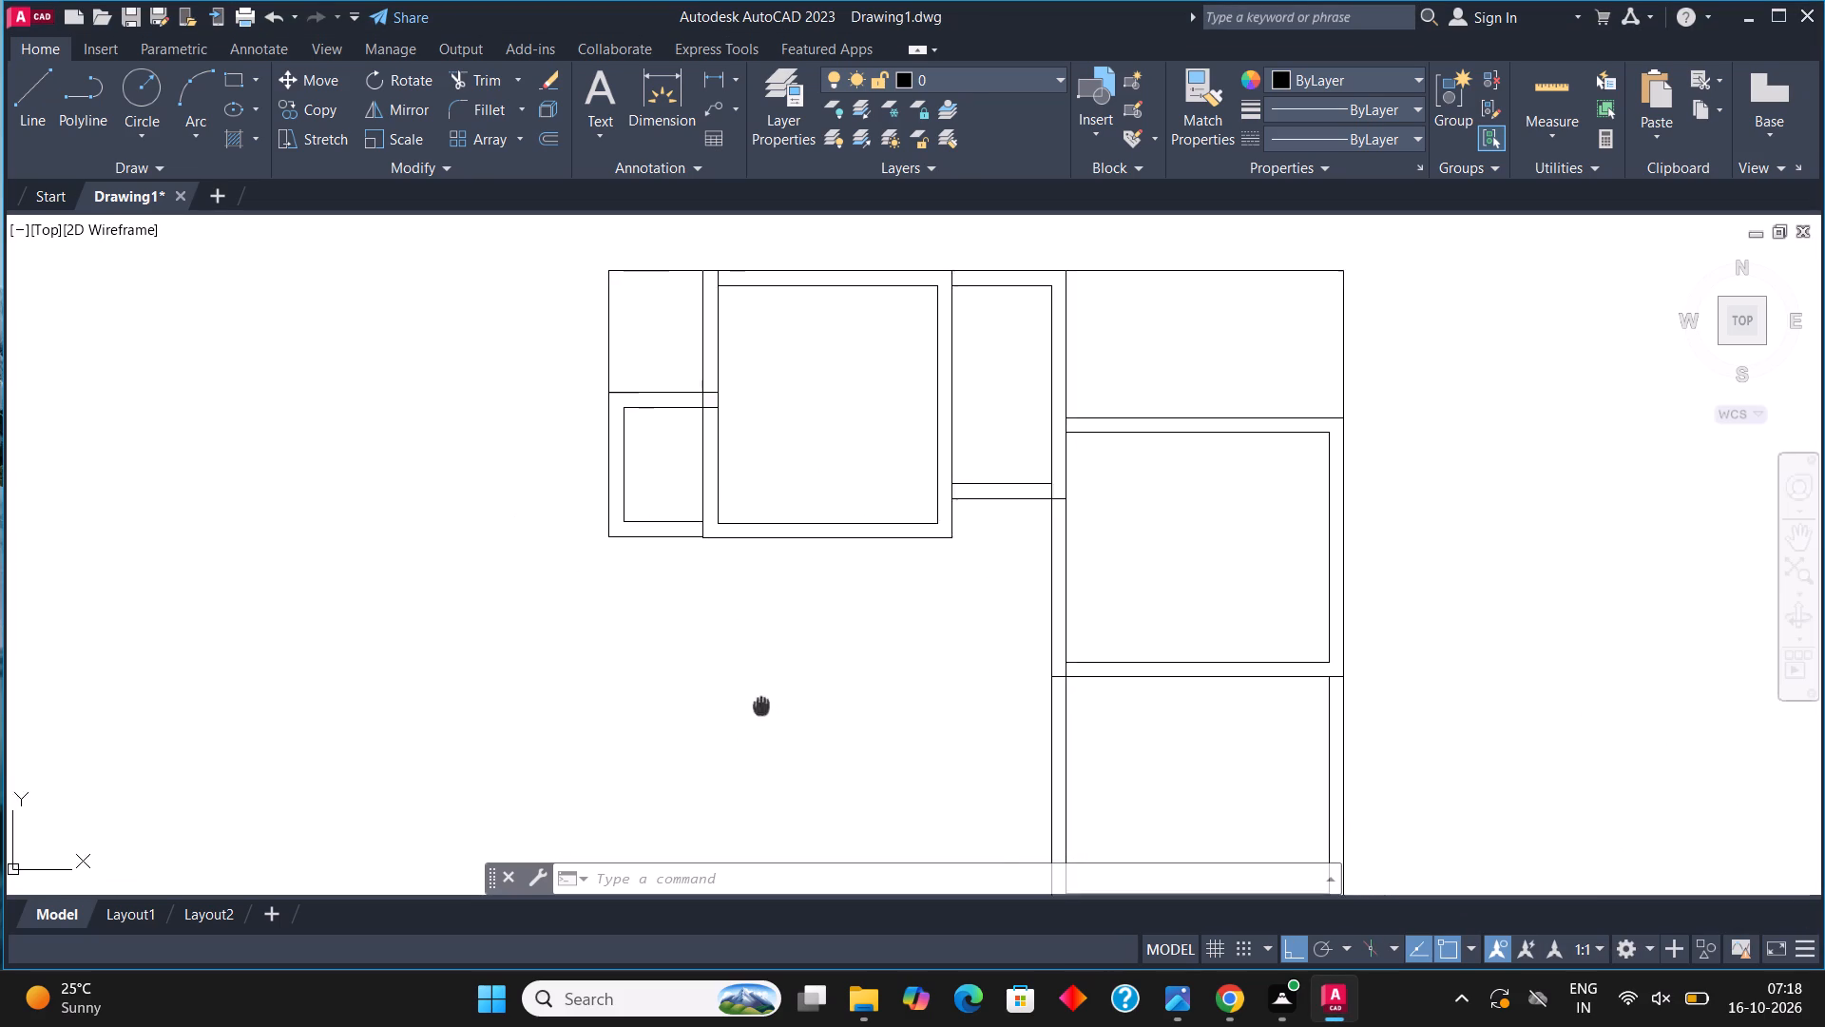
pyautogui.moveTo(752, 691); pyautogui.dragTo(730, 661, button='middle')
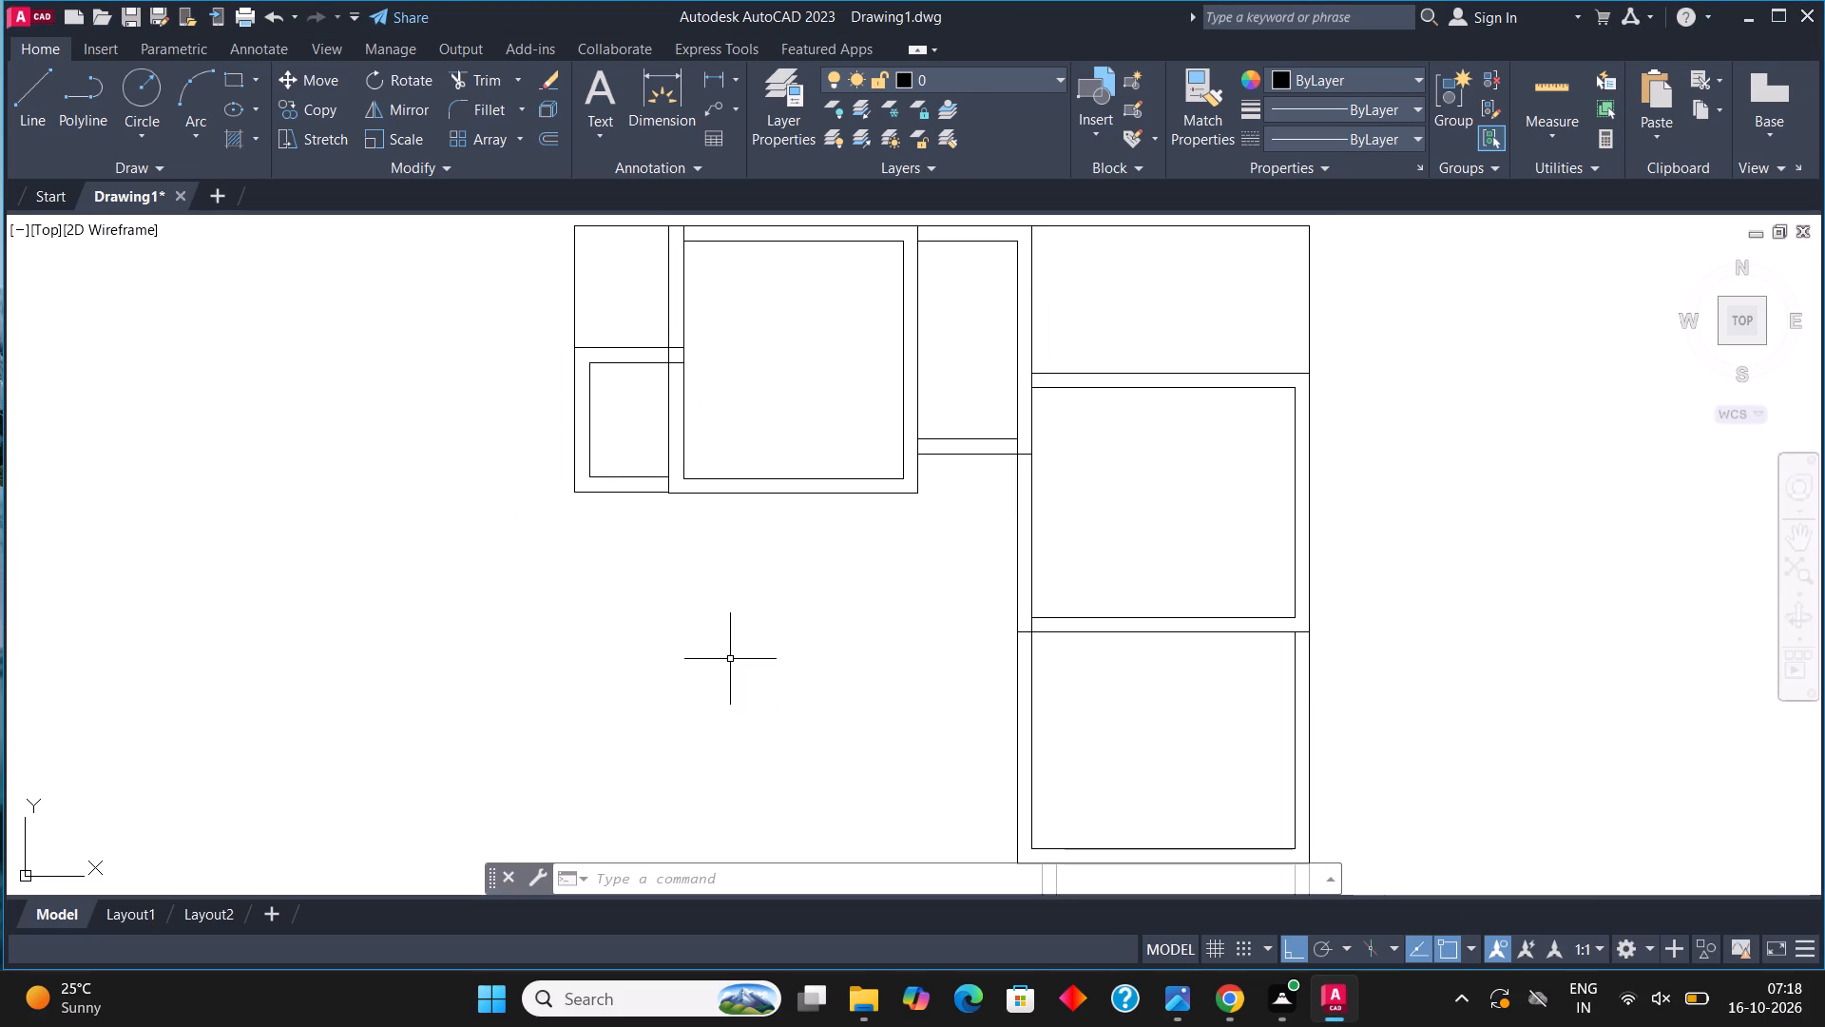
pyautogui.click(21, 121)
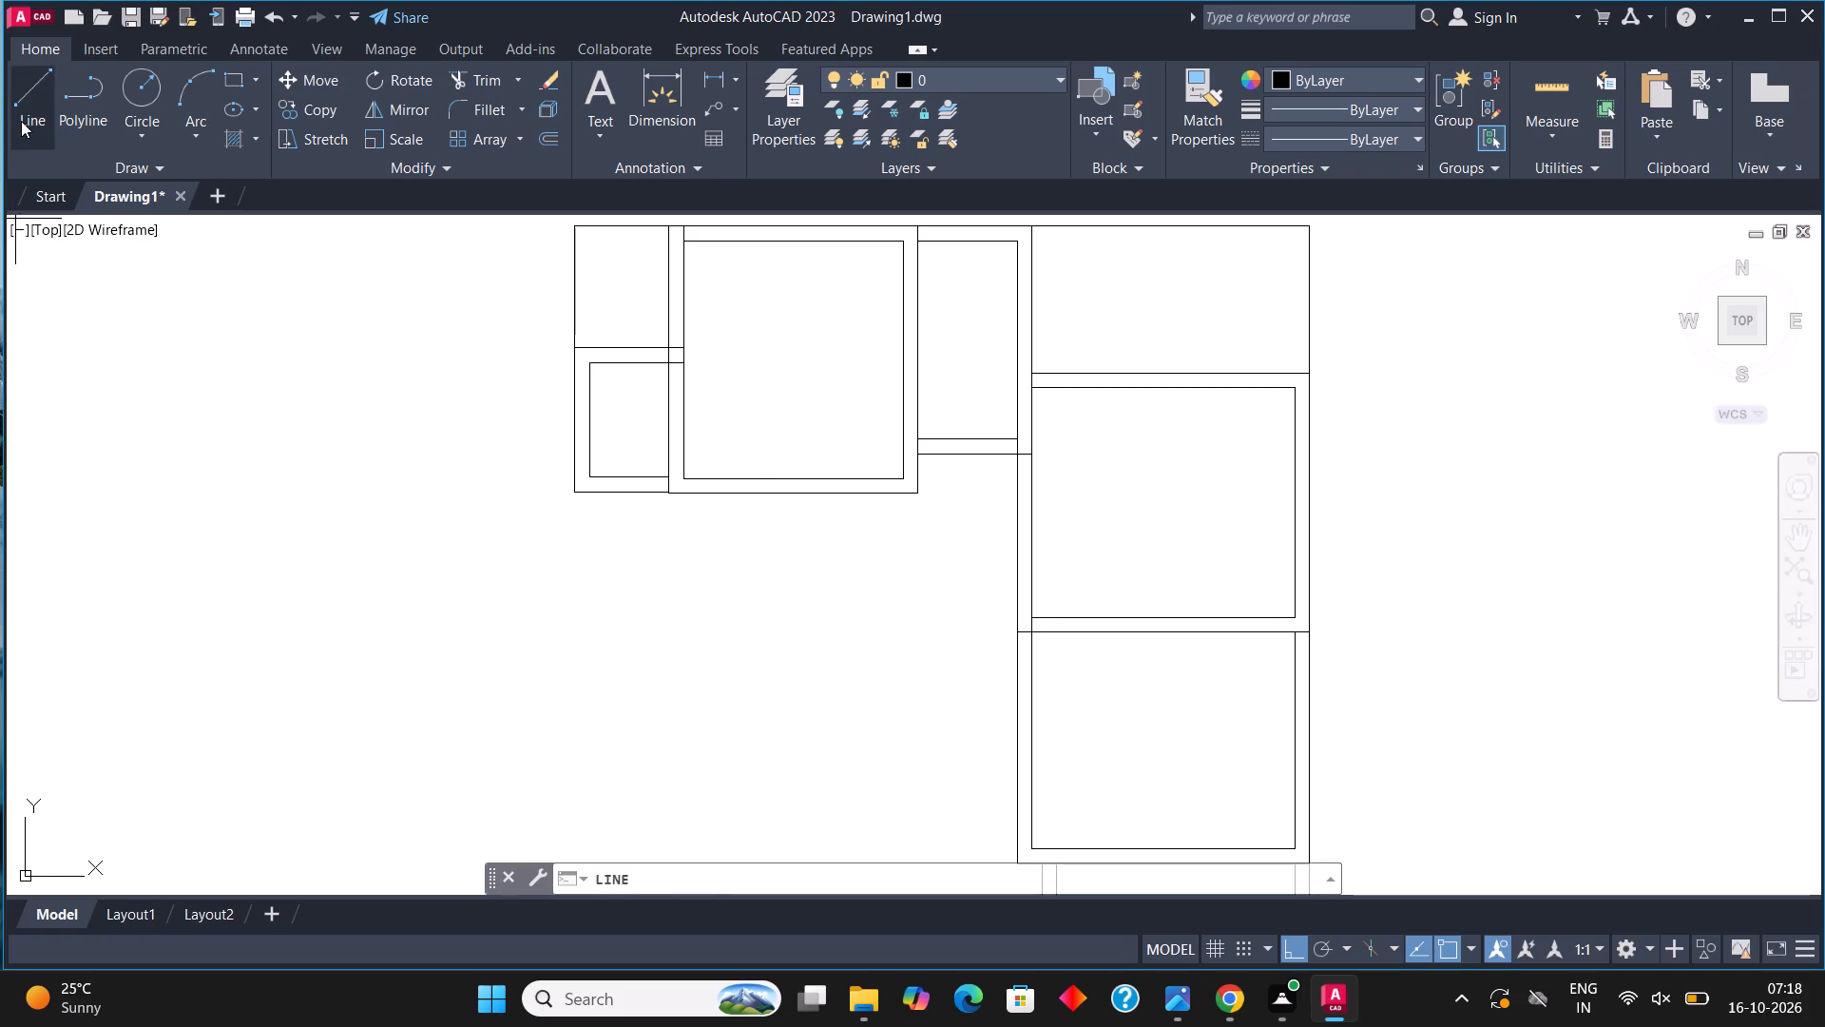
pyautogui.scroll(2, 576, 503)
pyautogui.click(569, 478)
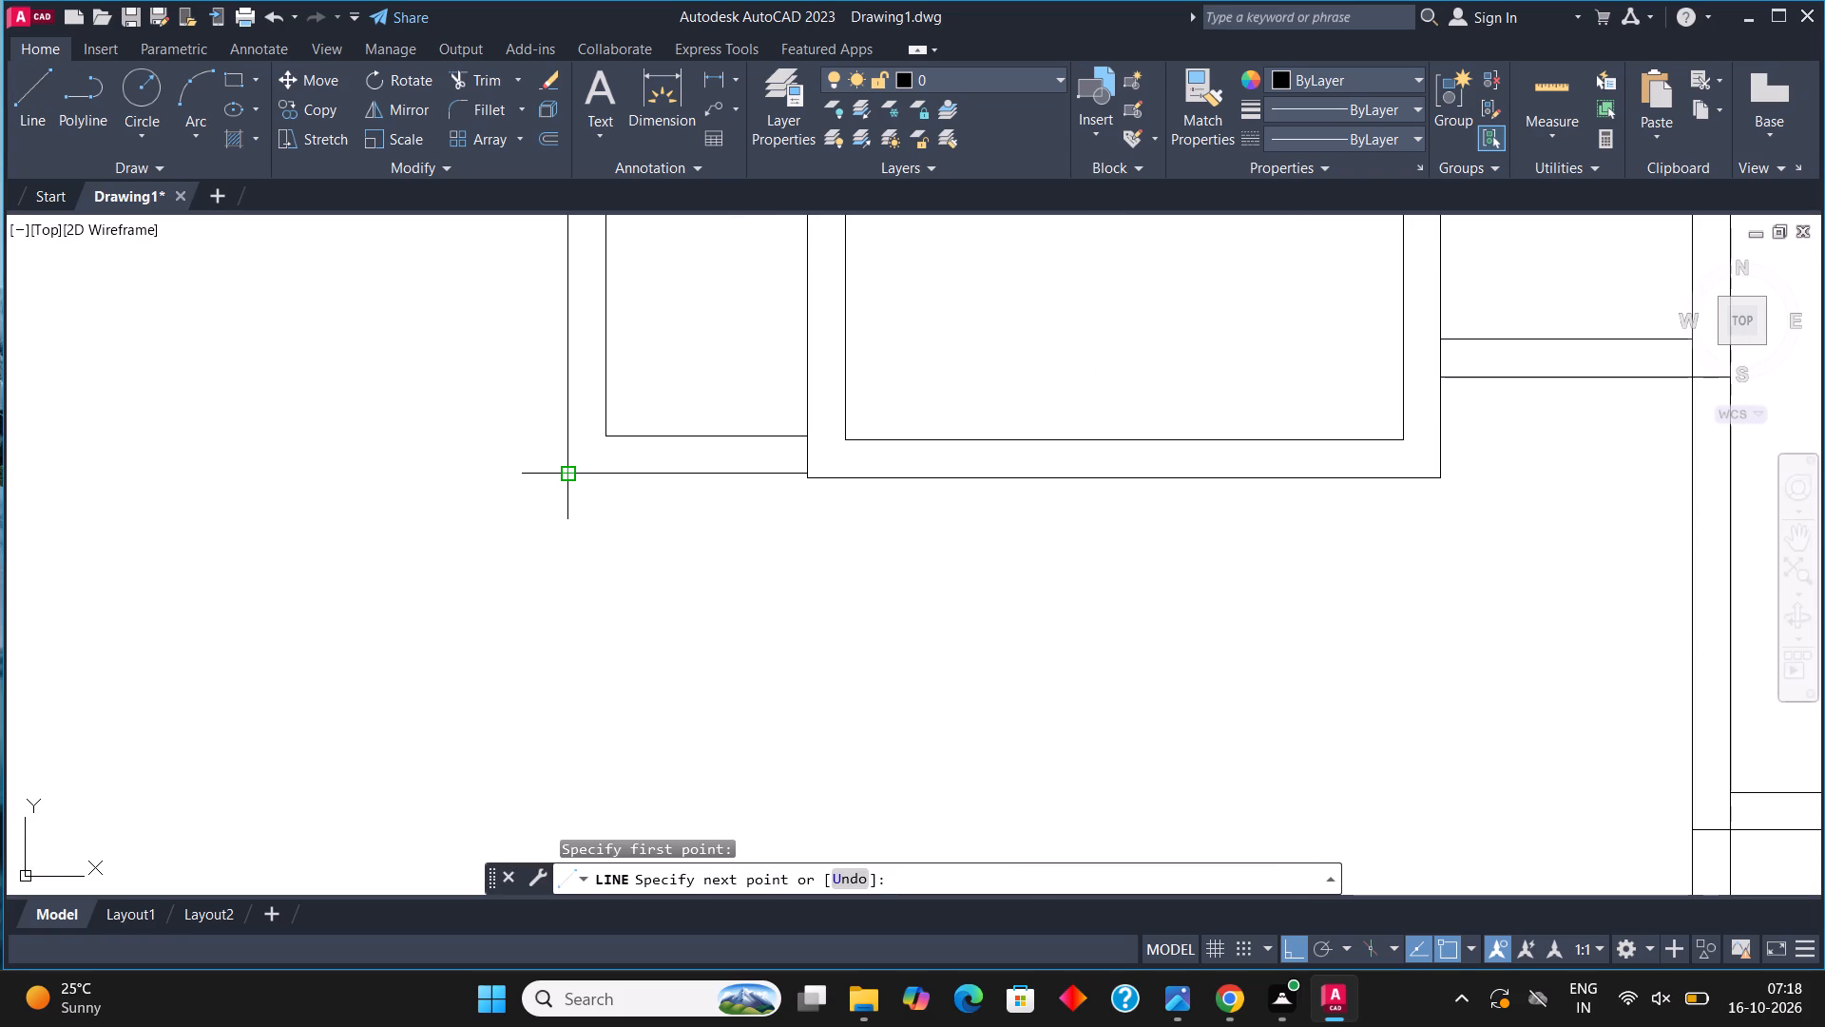
pyautogui.write('5\'8"')
pyautogui.press('Return')
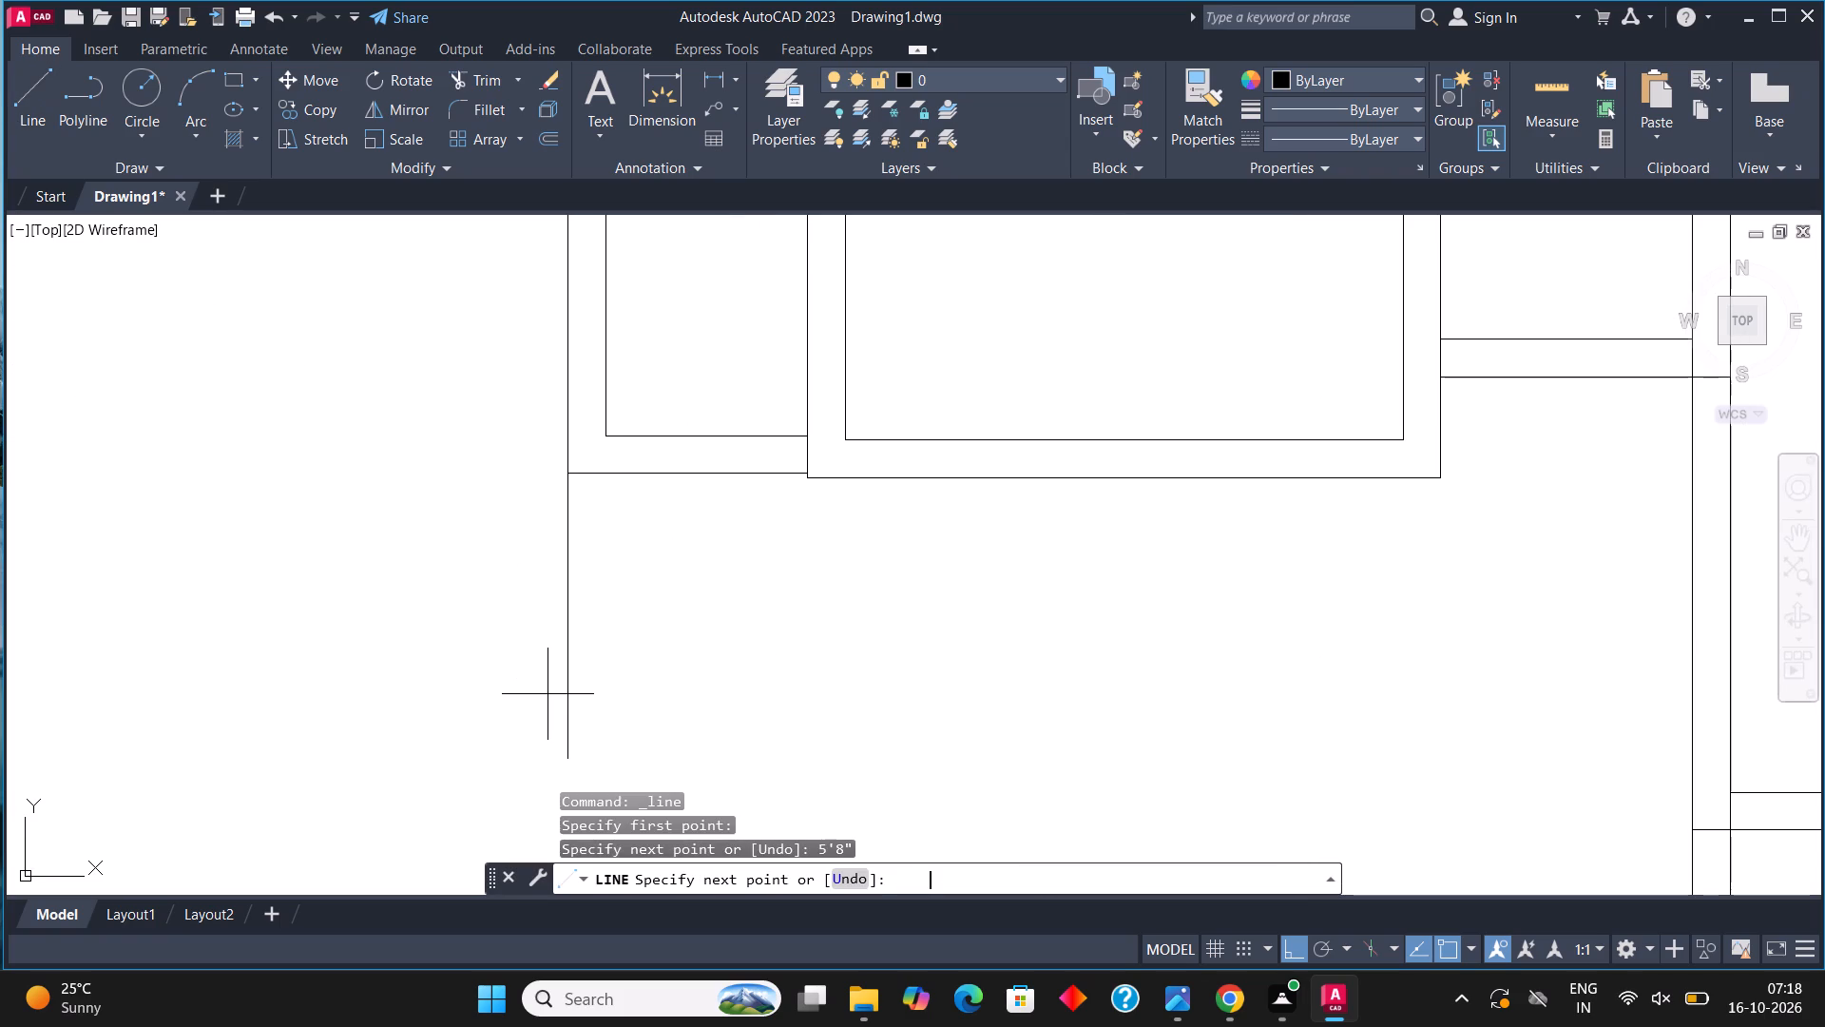
pyautogui.moveTo(547, 694); pyautogui.dragTo(676, 673, button='middle')
pyautogui.press('Escape')
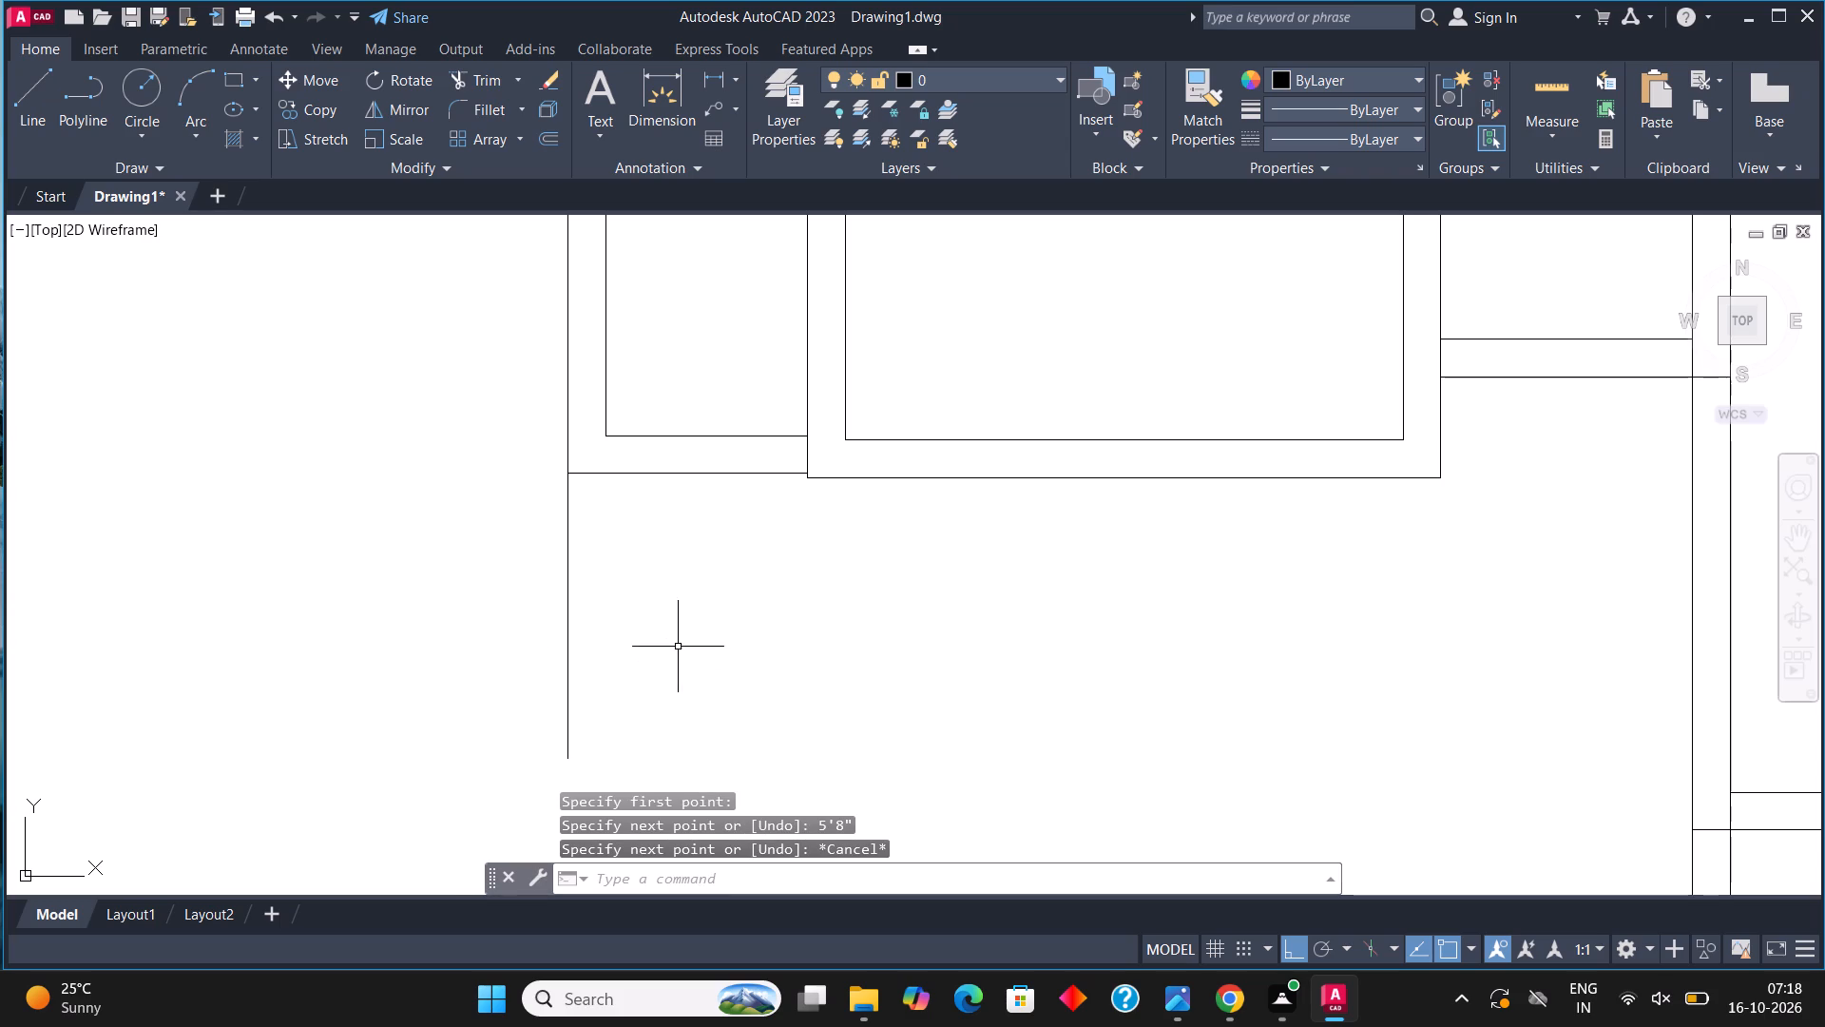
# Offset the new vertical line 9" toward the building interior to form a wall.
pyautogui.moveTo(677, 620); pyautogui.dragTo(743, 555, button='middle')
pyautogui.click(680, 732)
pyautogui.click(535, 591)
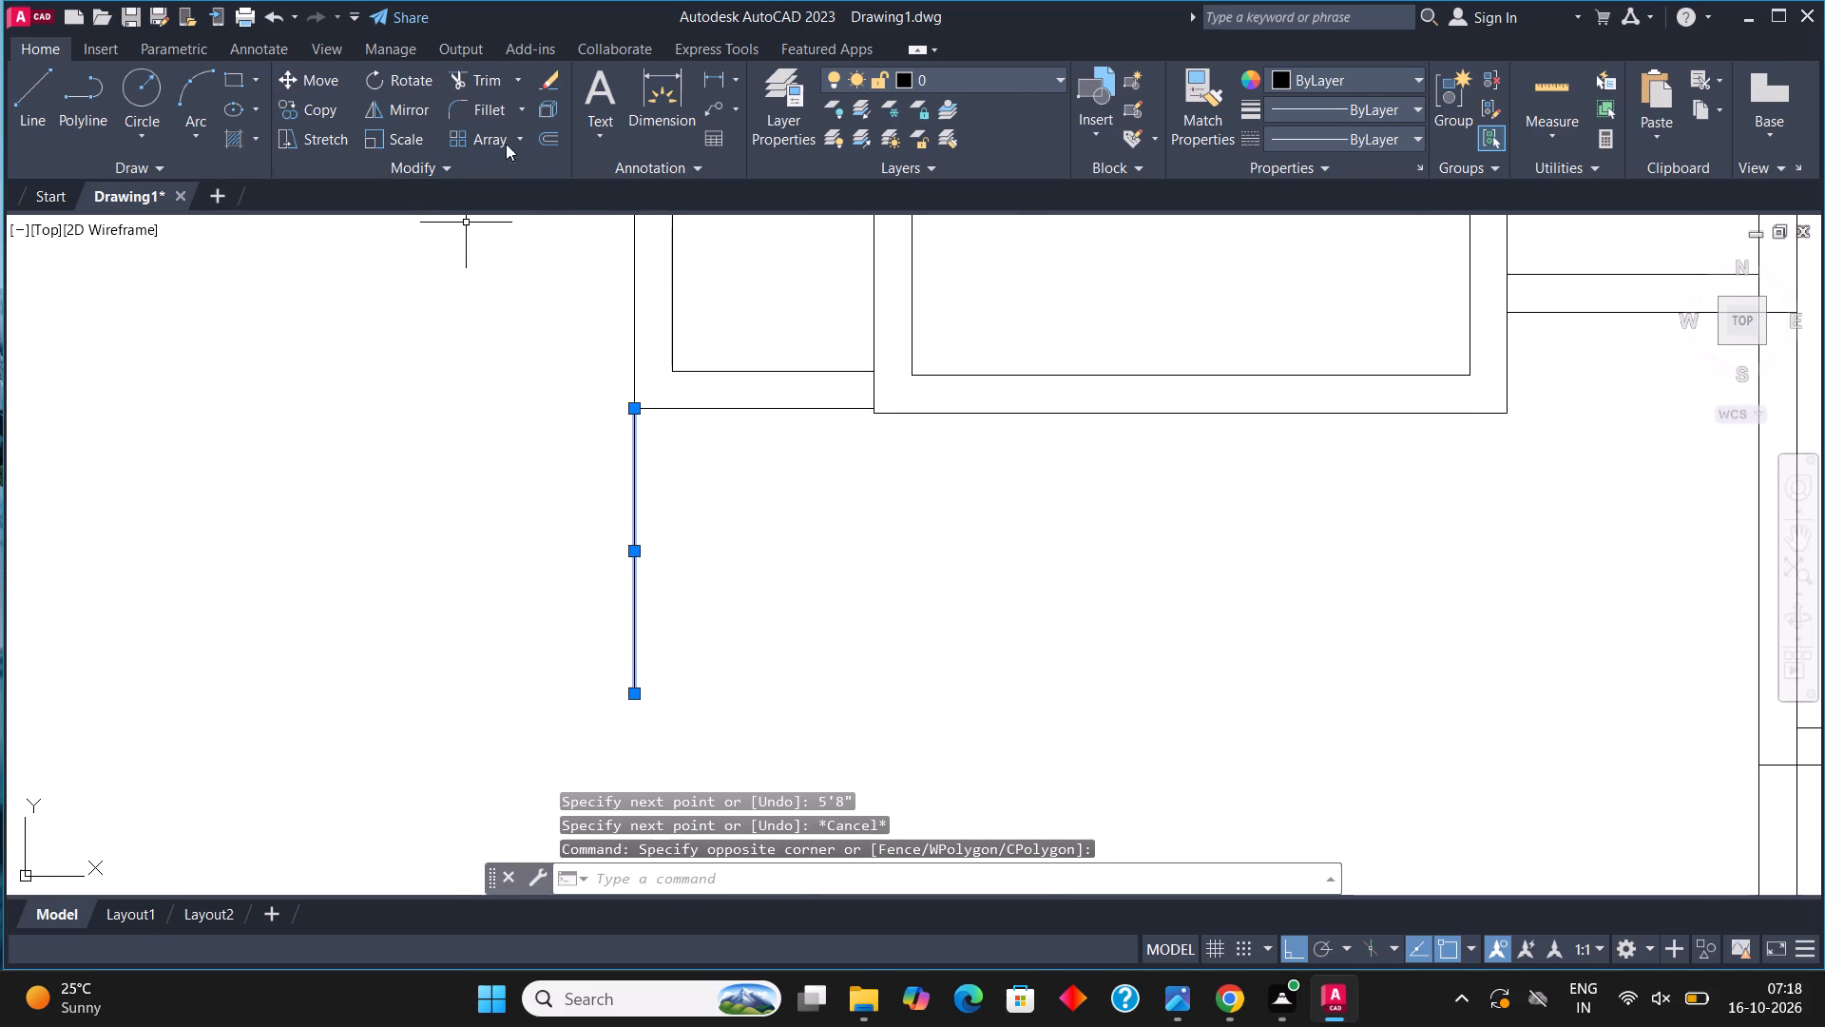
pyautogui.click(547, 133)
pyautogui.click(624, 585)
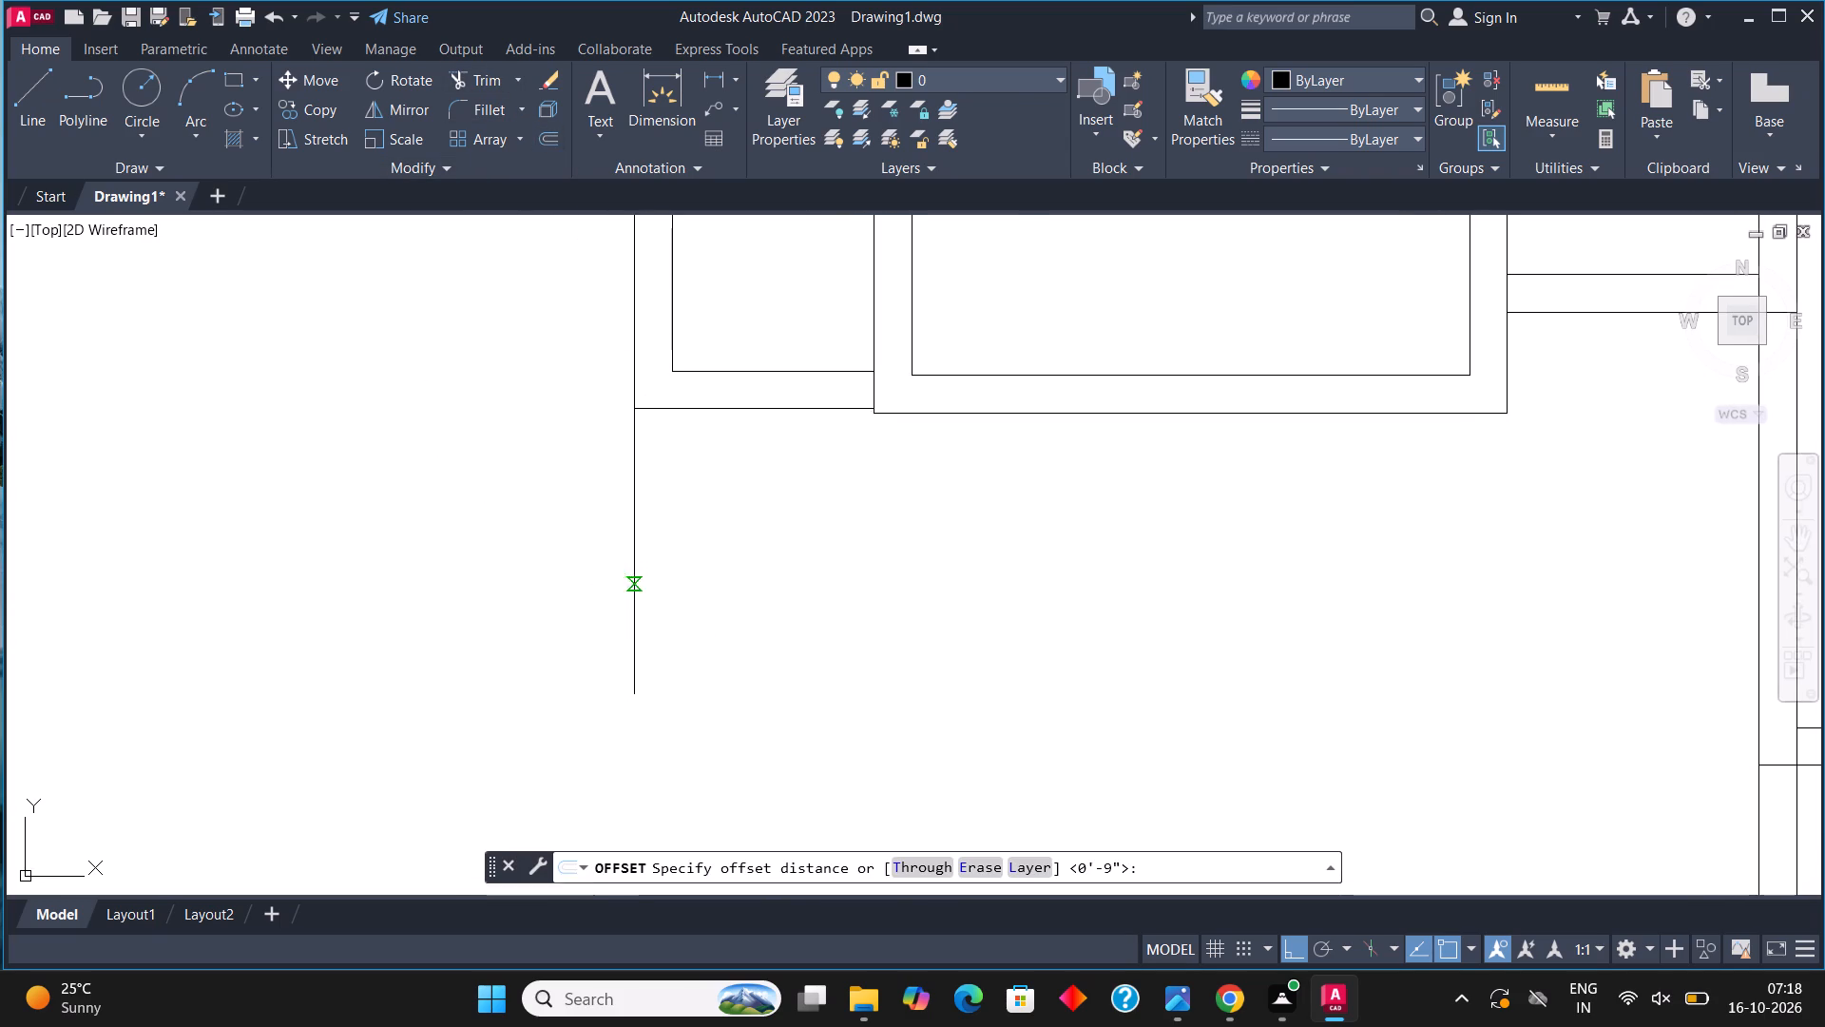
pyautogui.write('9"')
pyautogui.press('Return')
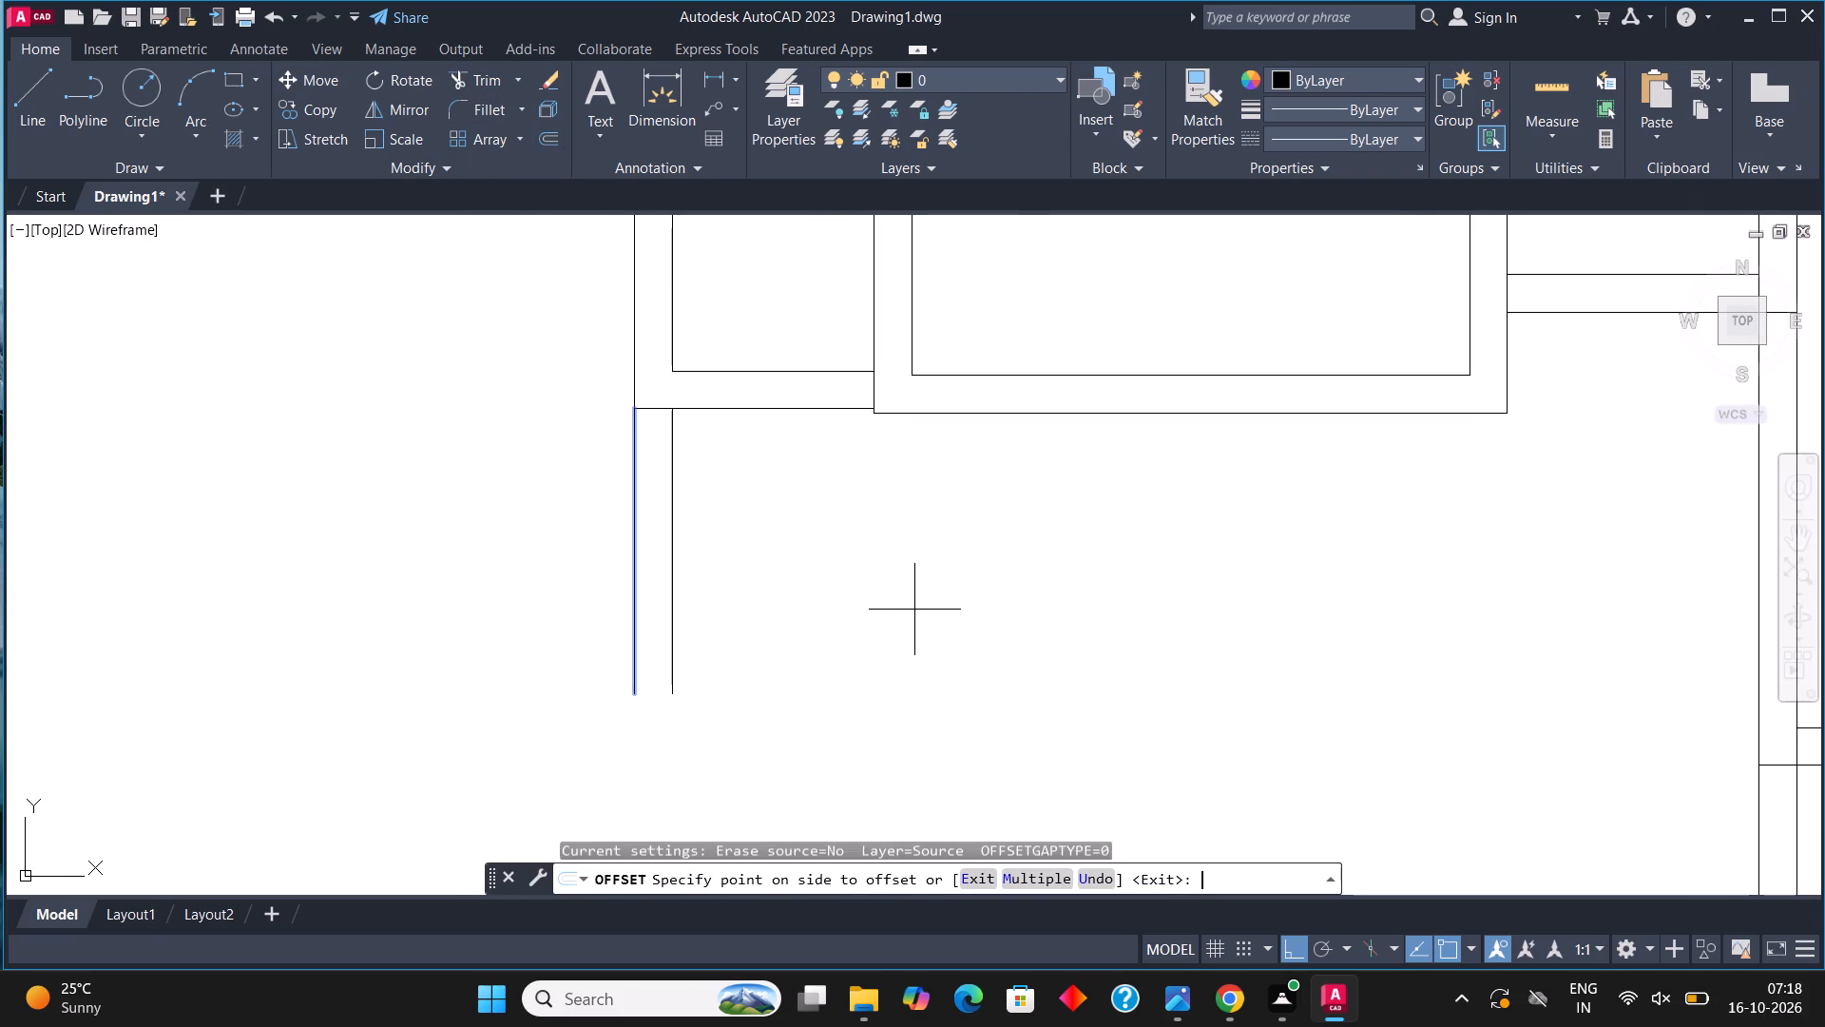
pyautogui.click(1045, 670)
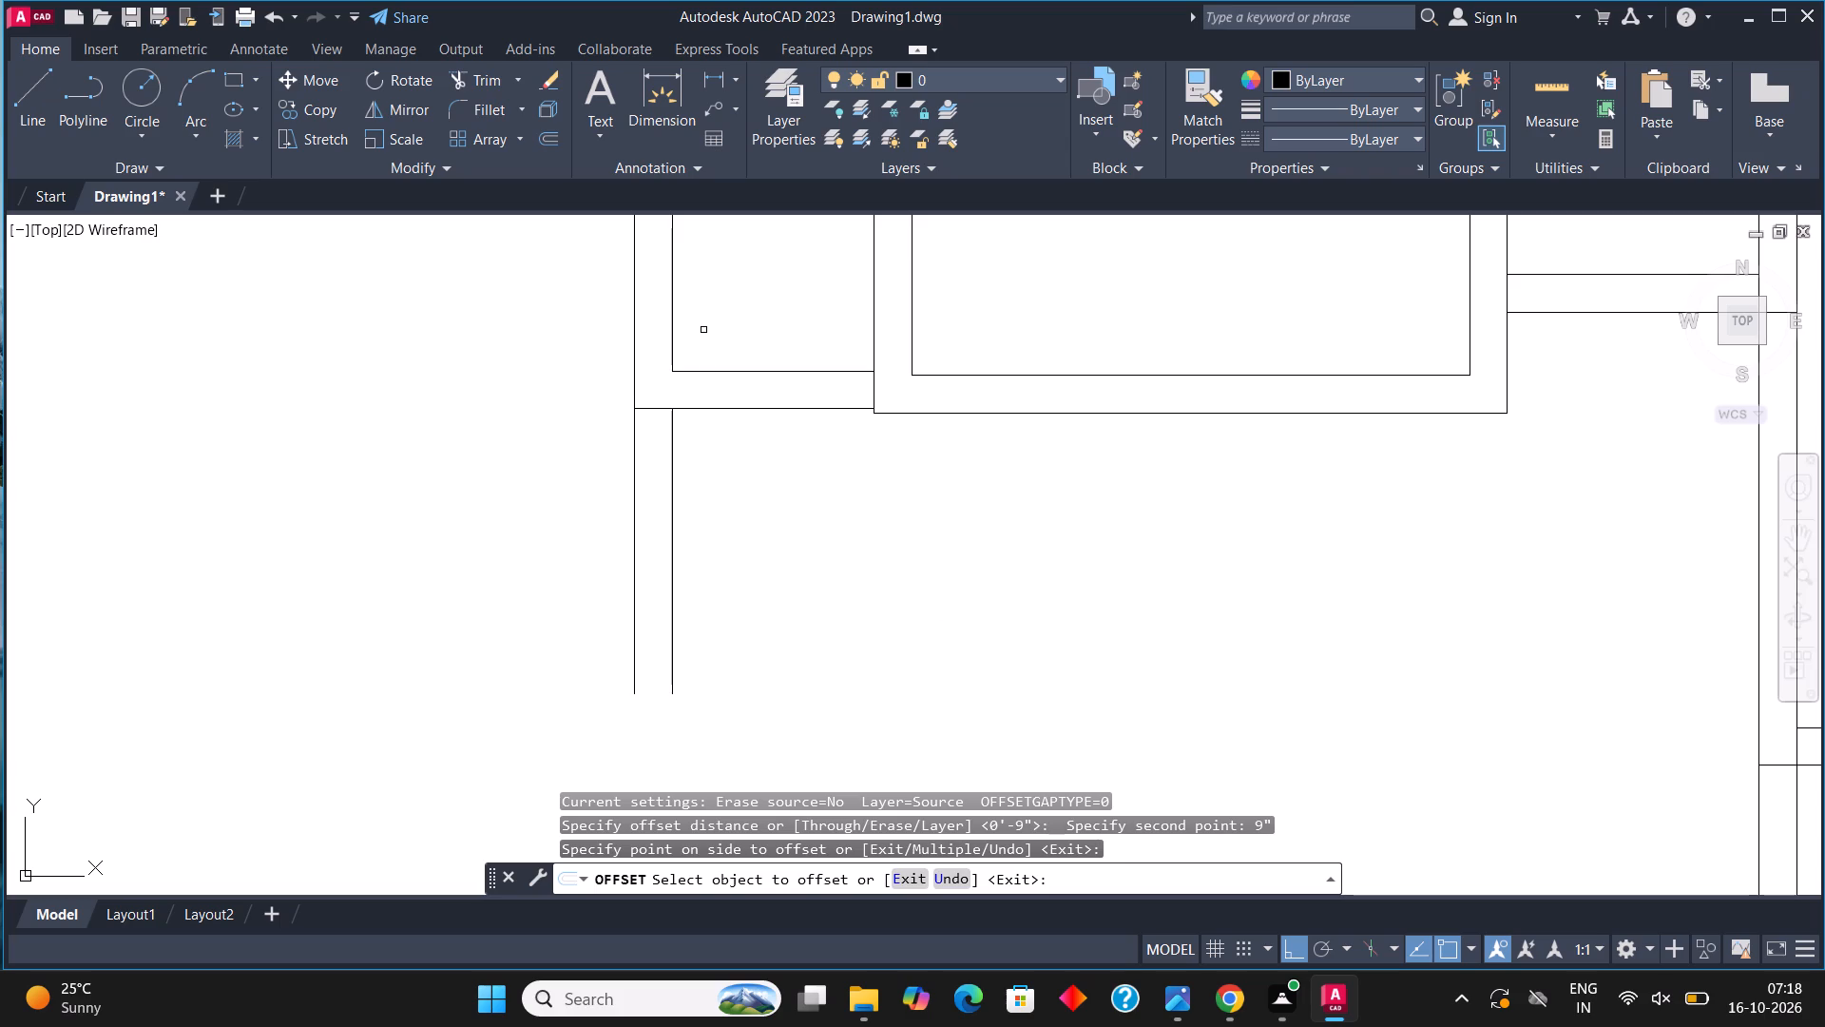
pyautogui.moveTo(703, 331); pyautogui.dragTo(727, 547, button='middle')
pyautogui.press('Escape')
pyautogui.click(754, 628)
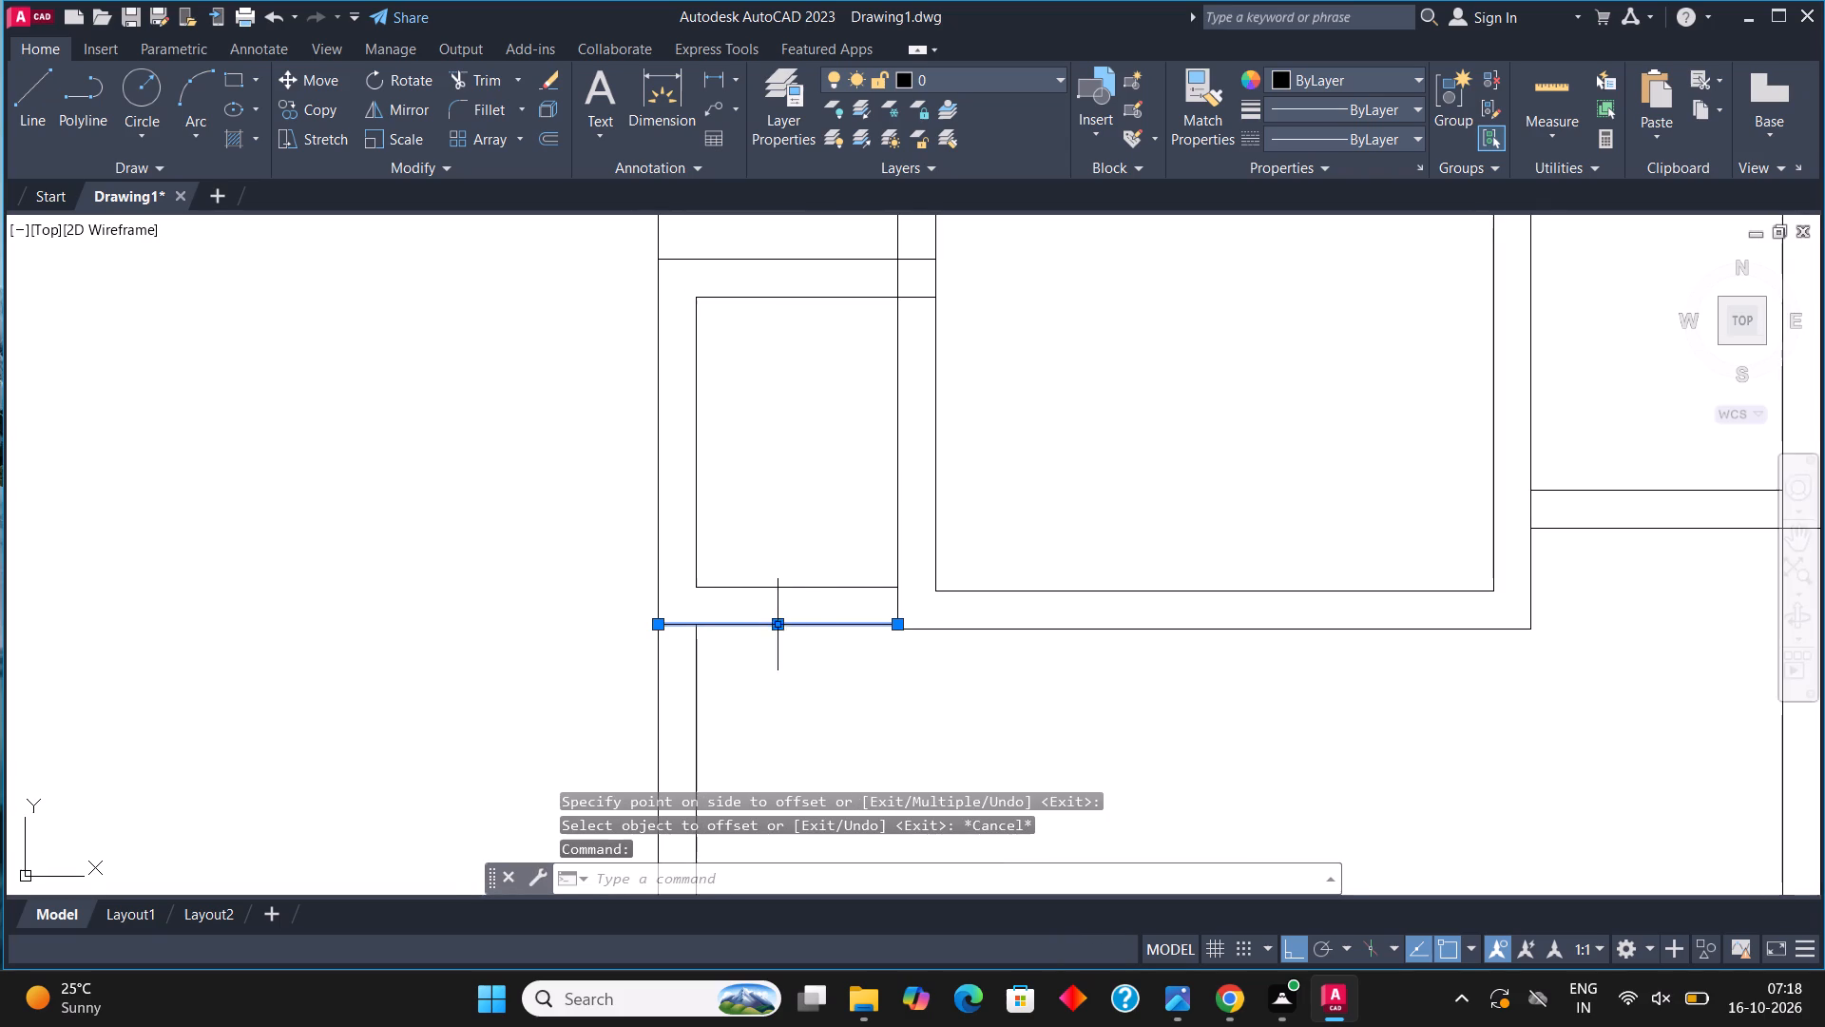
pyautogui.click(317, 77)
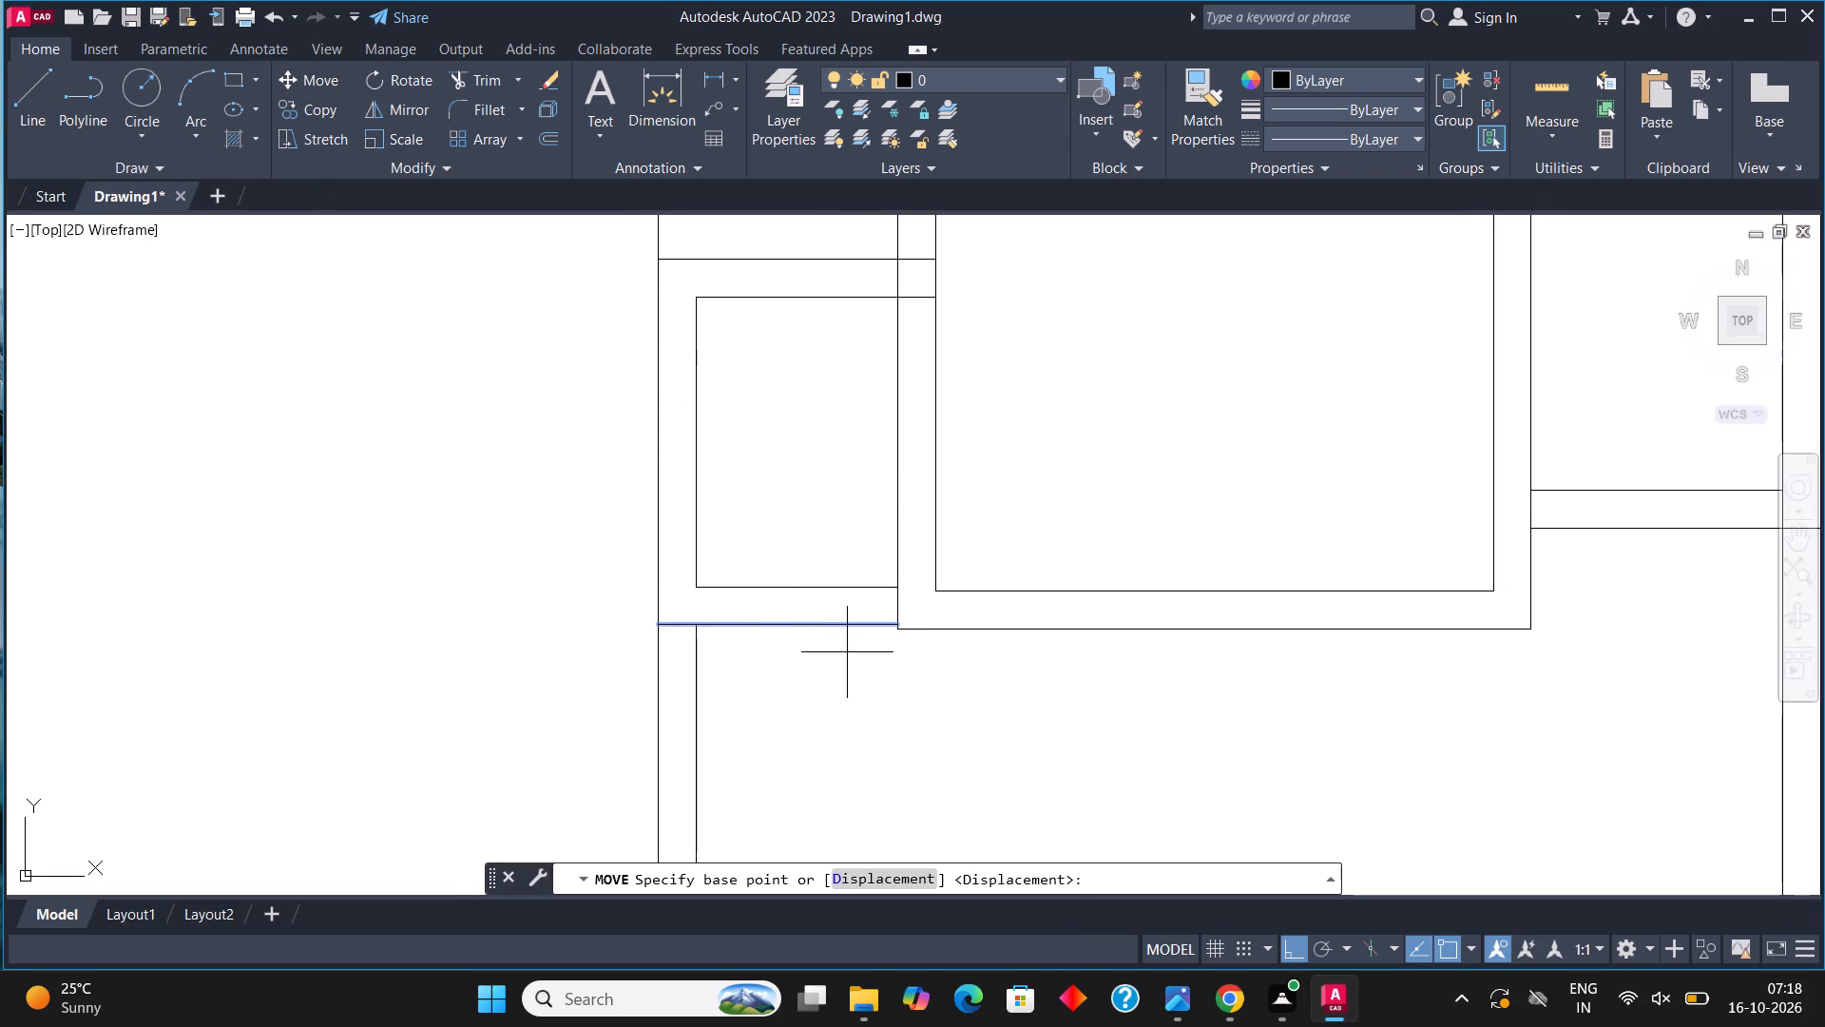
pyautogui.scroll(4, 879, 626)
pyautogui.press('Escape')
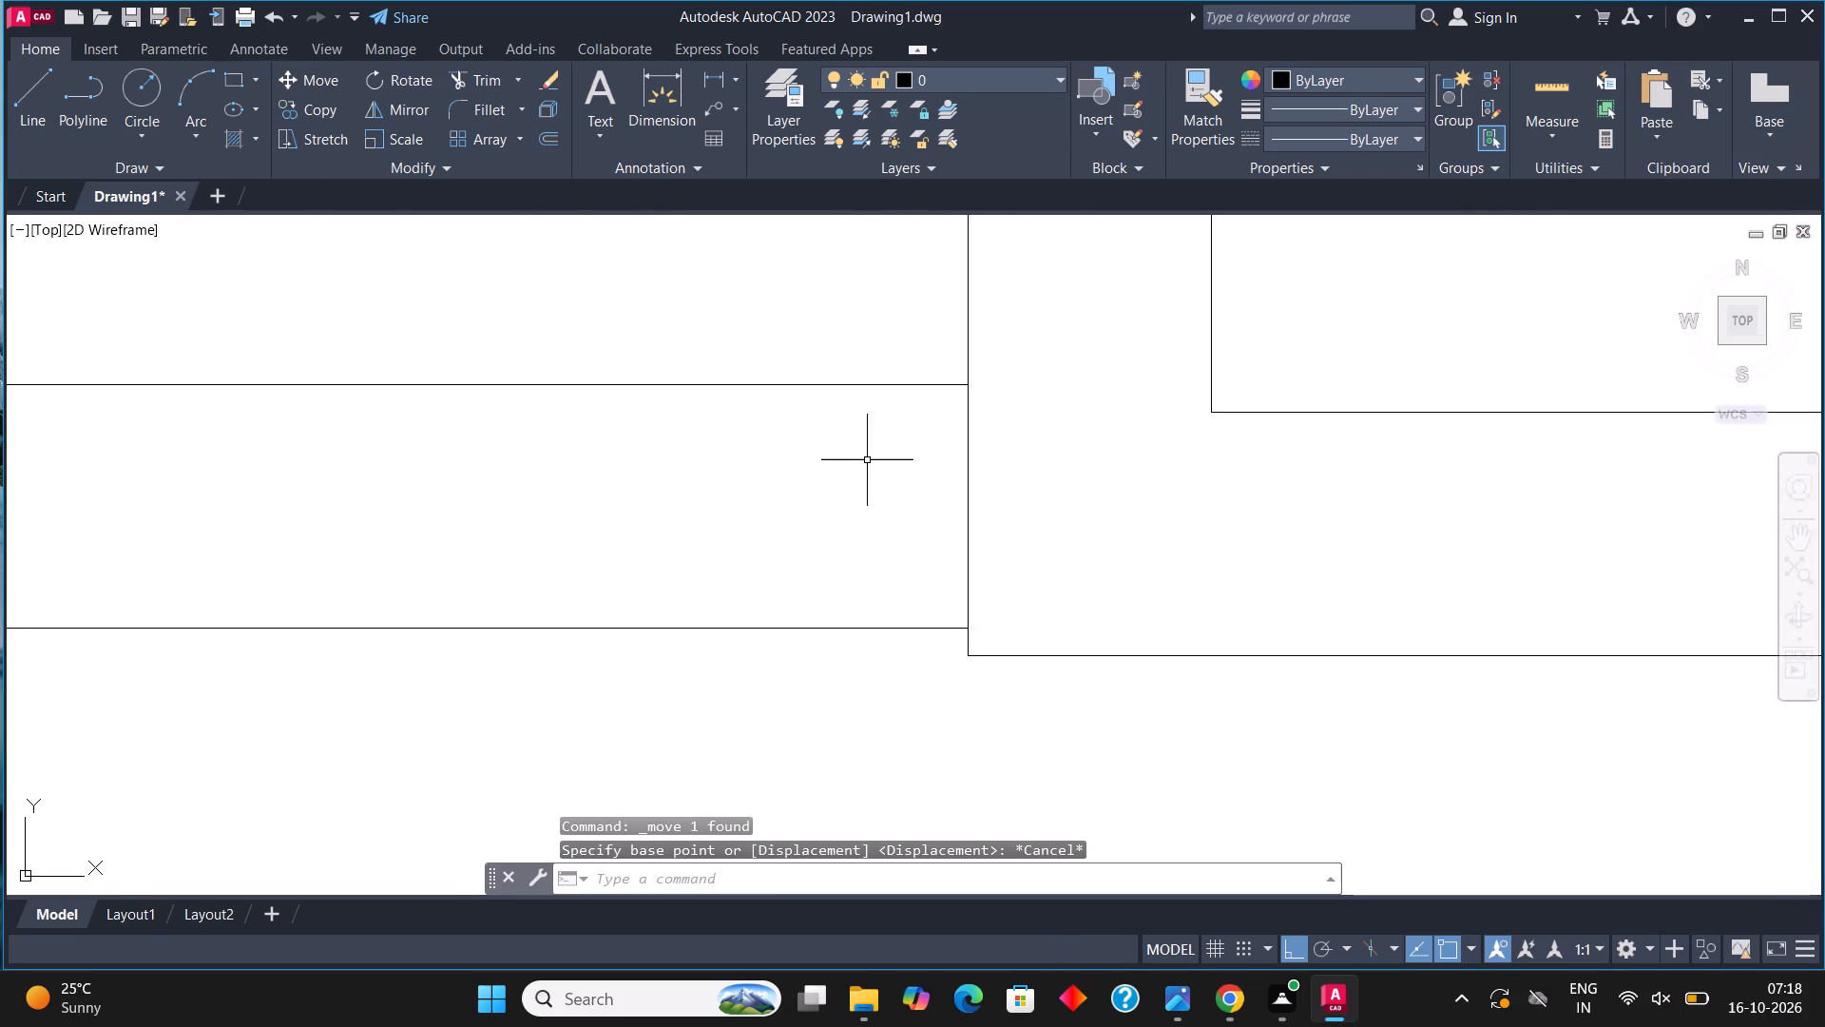
# Move both lines of the lower small room's bottom wall down to align with the adjoining large room's outer bottom line.
pyautogui.click(824, 394)
pyautogui.click(784, 315)
pyautogui.click(795, 728)
pyautogui.click(693, 526)
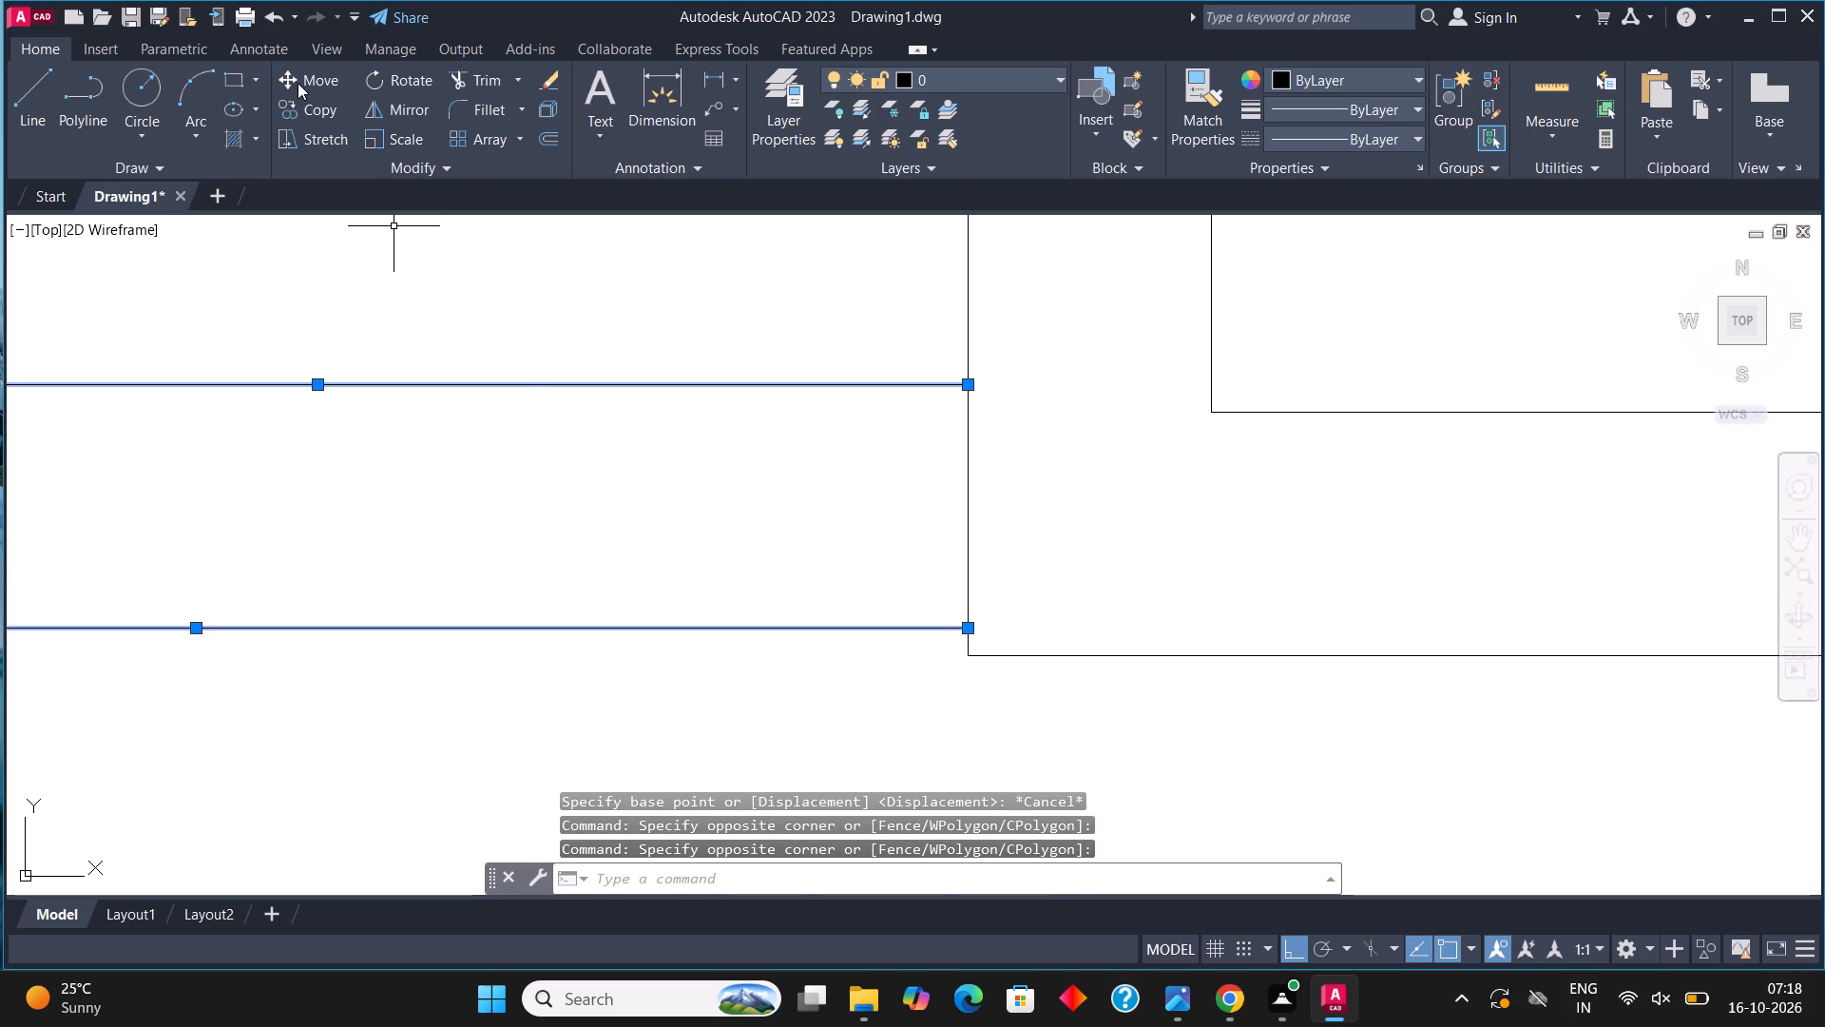
pyautogui.click(299, 76)
pyautogui.click(965, 631)
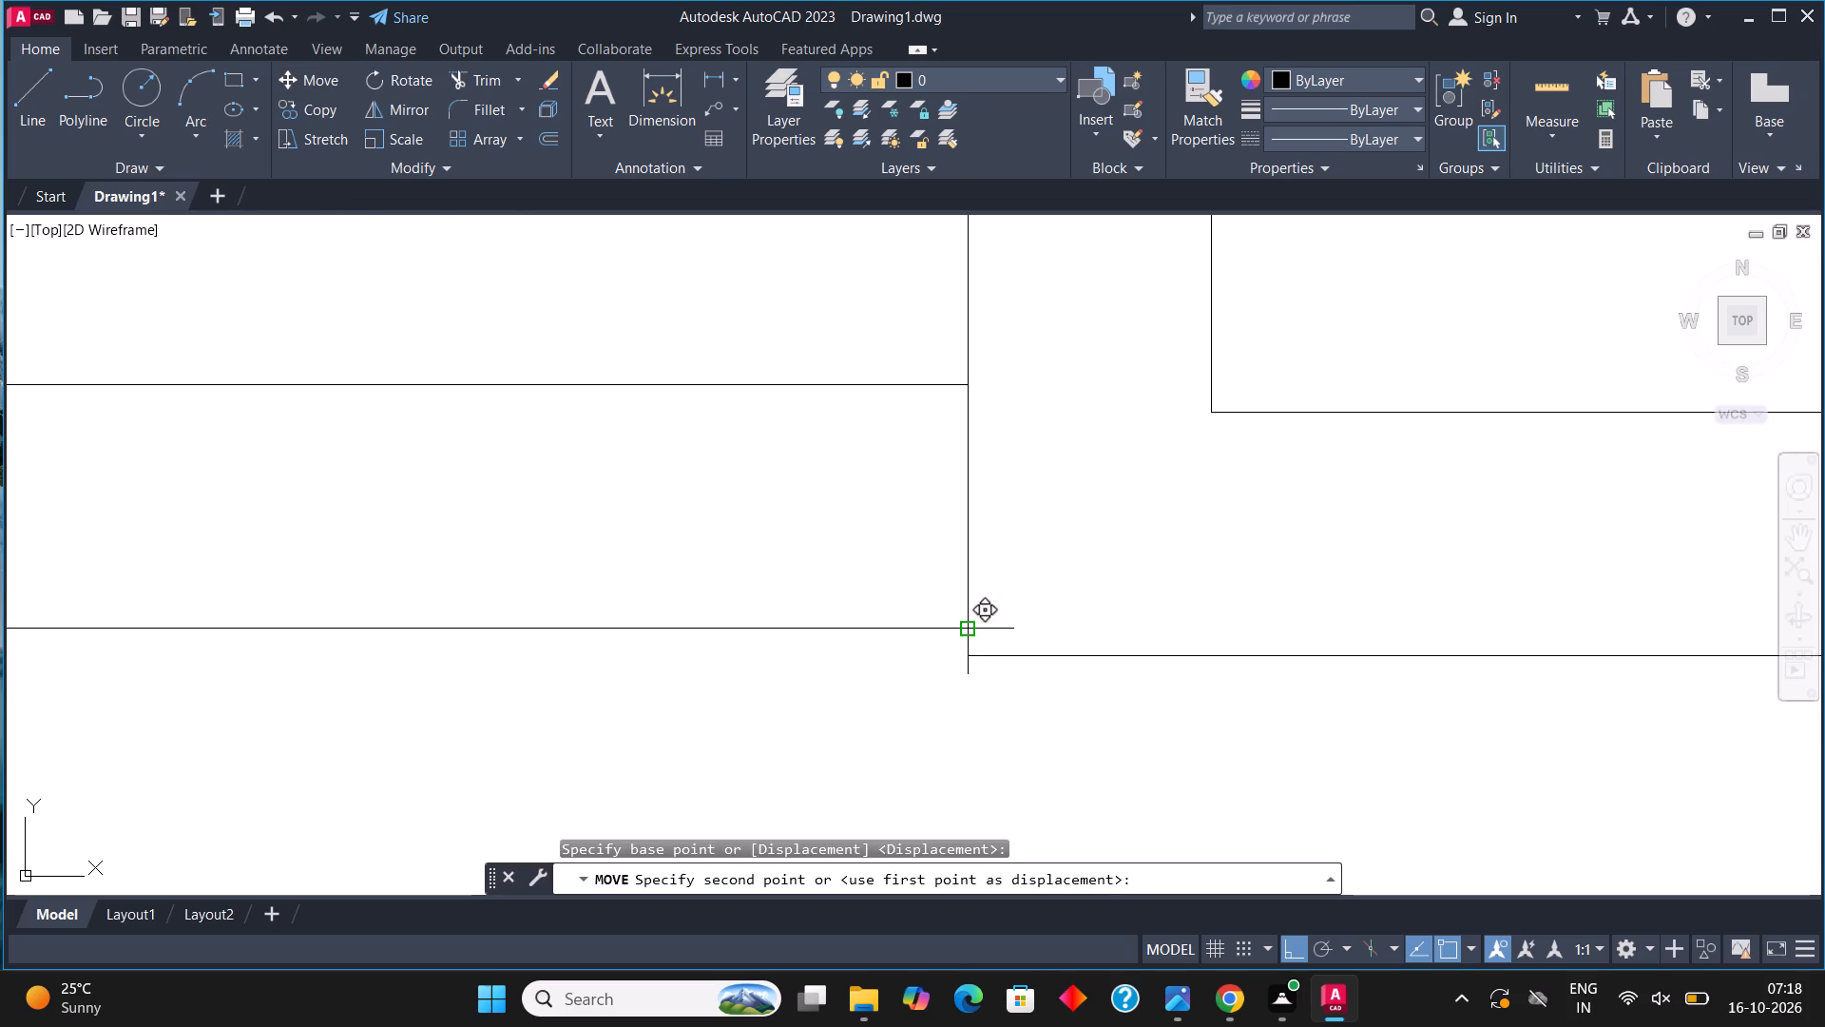
pyautogui.click(962, 663)
# Fillet the lower small room's inner left line with its inner bottom line to close the corner.
pyautogui.scroll(-5, 1092, 711)
pyautogui.moveTo(1008, 707); pyautogui.dragTo(759, 534, button='middle')
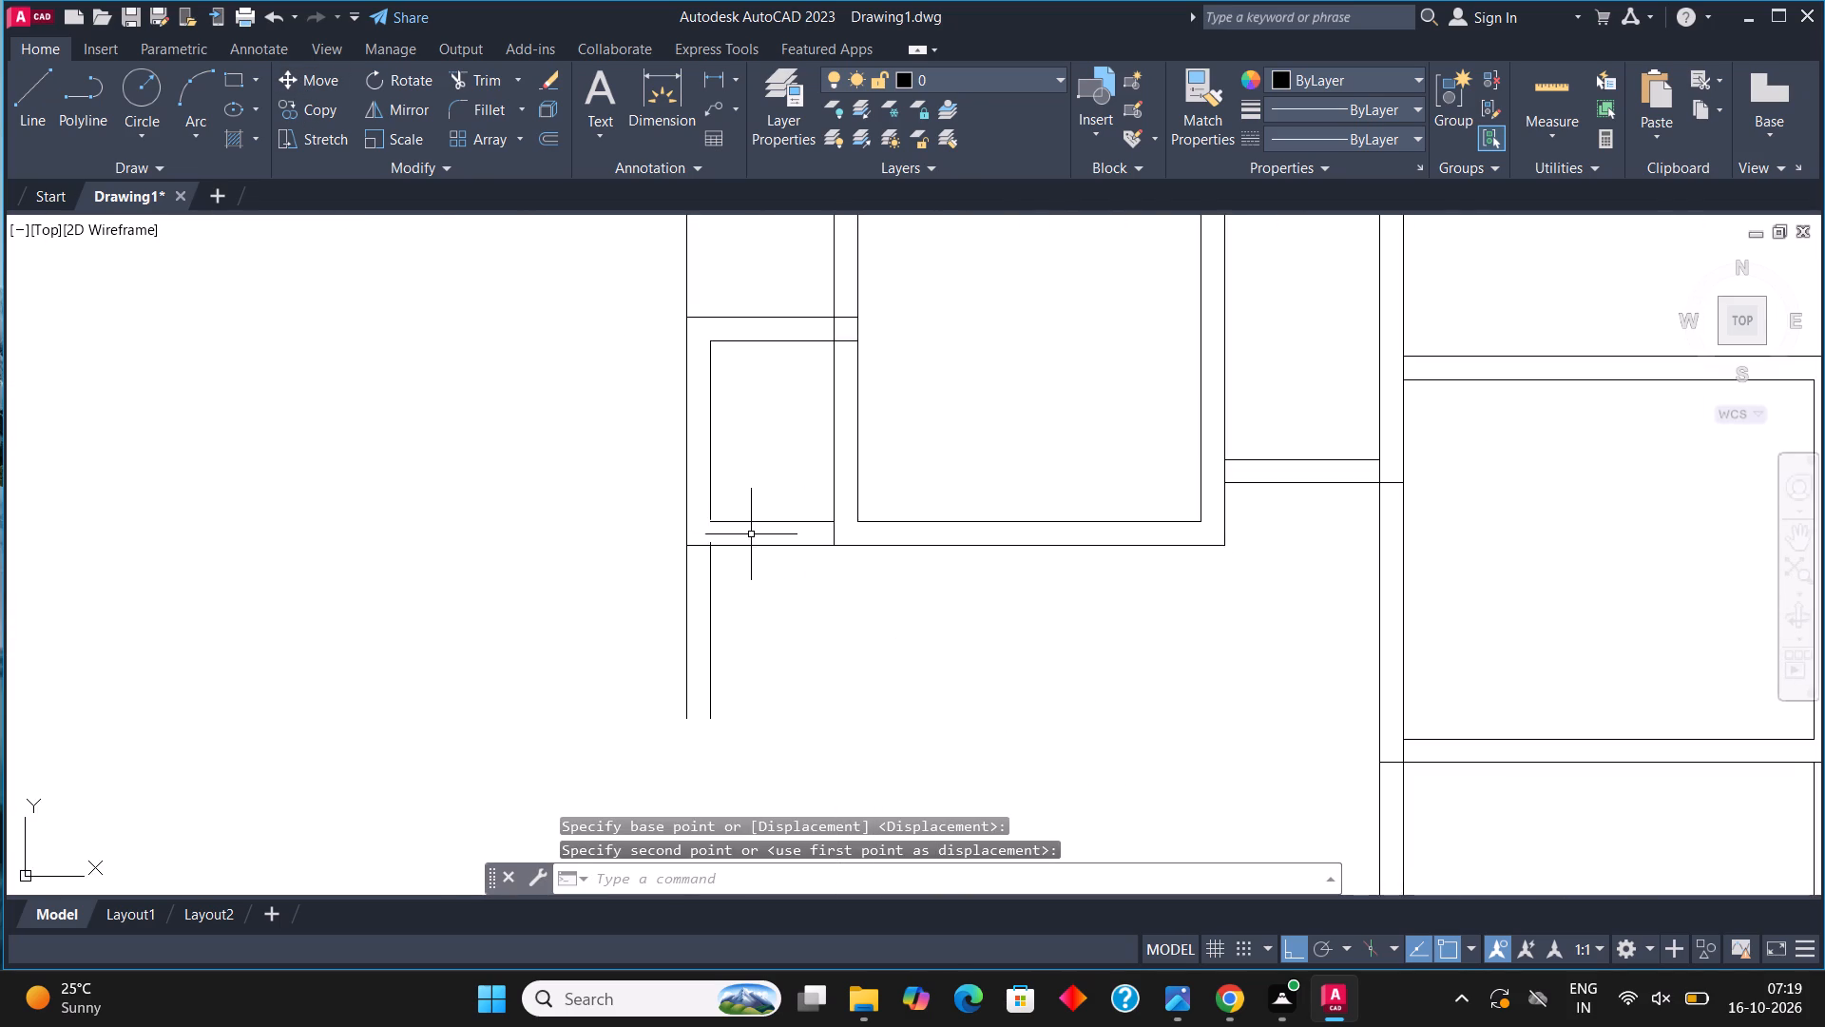
pyautogui.scroll(4, 713, 516)
pyautogui.moveTo(711, 496); pyautogui.dragTo(715, 363, button='middle')
pyautogui.click(494, 106)
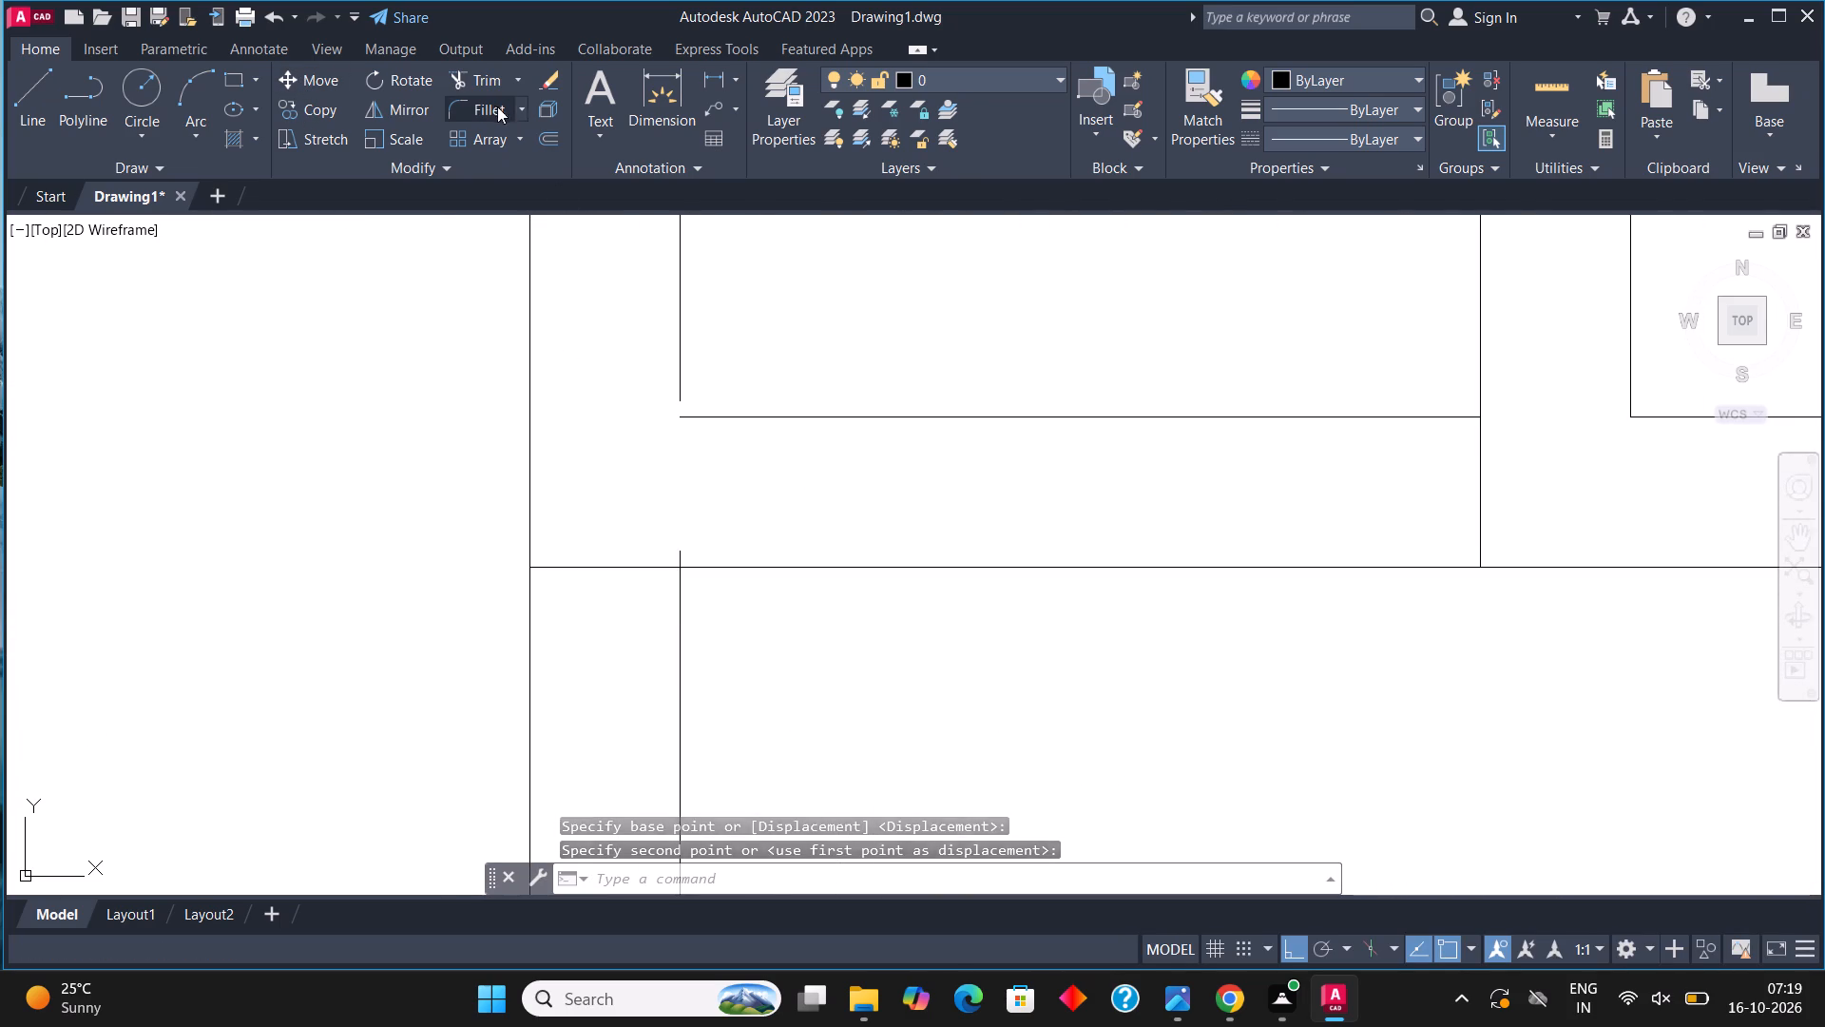
pyautogui.click(679, 322)
pyautogui.click(709, 418)
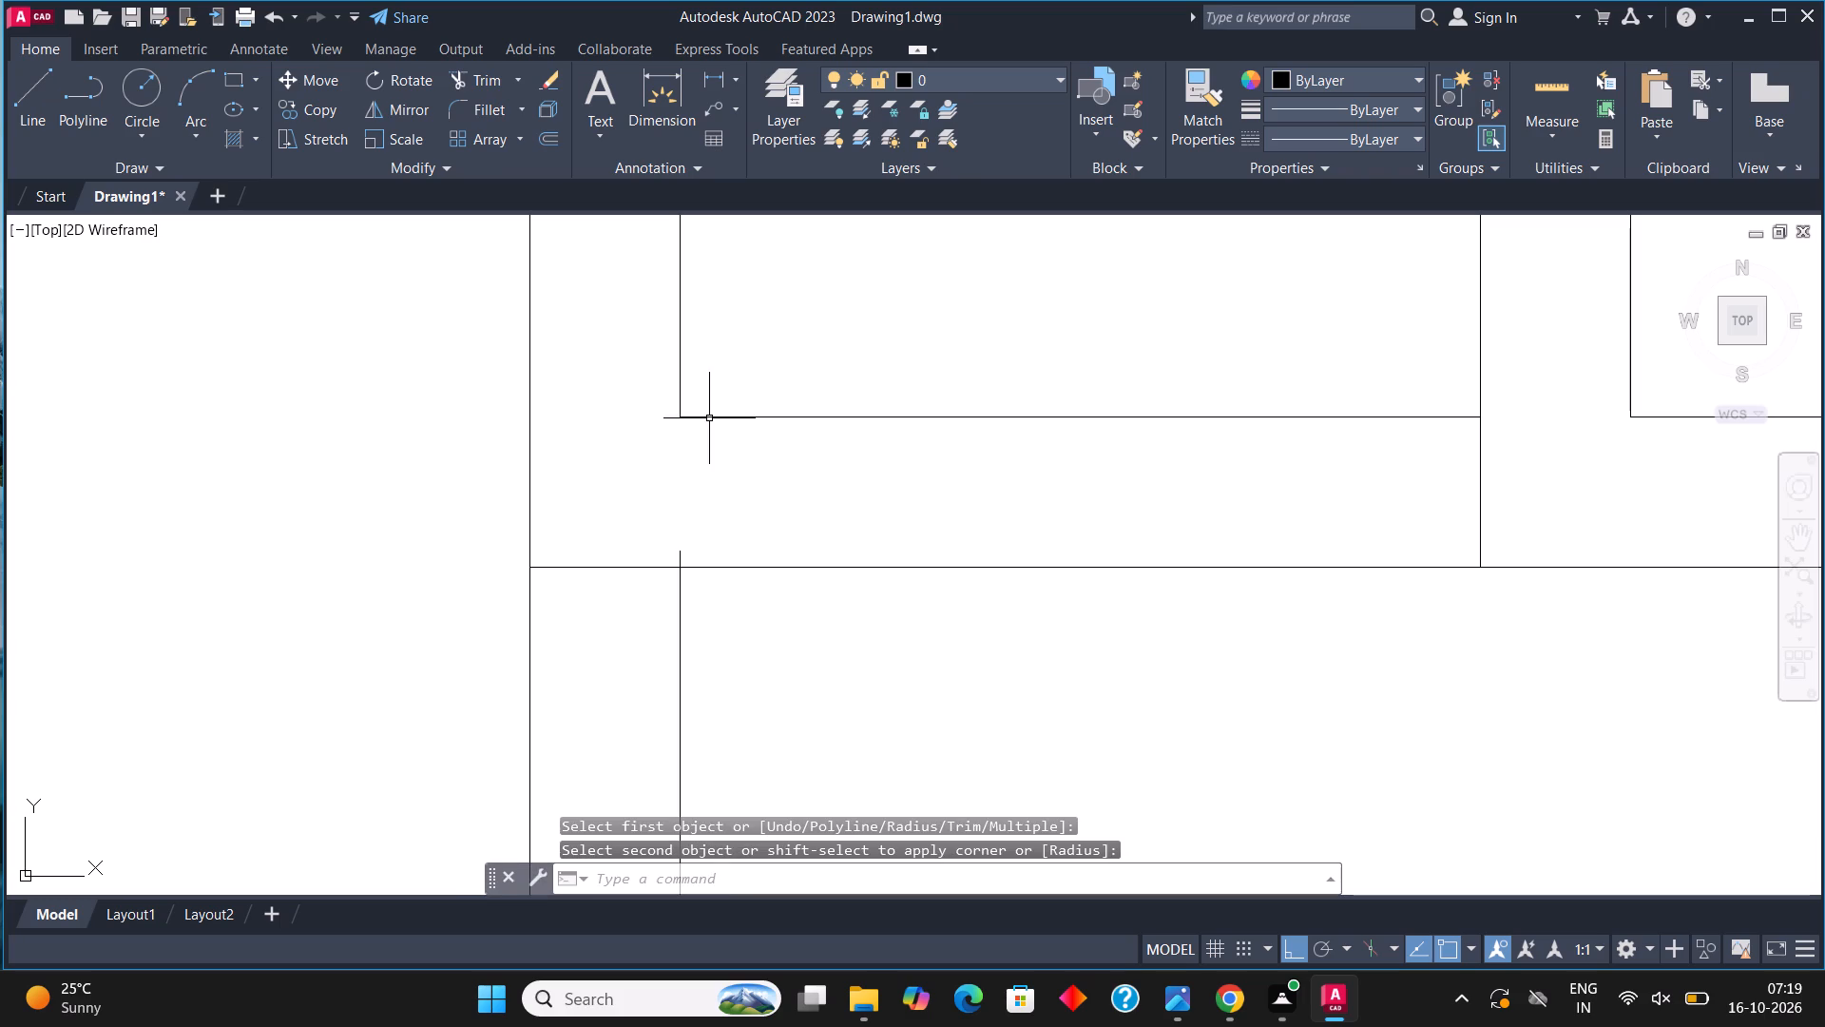
# Fillet the lower small room's outer left line with its moved outer bottom line.
pyautogui.click(464, 104)
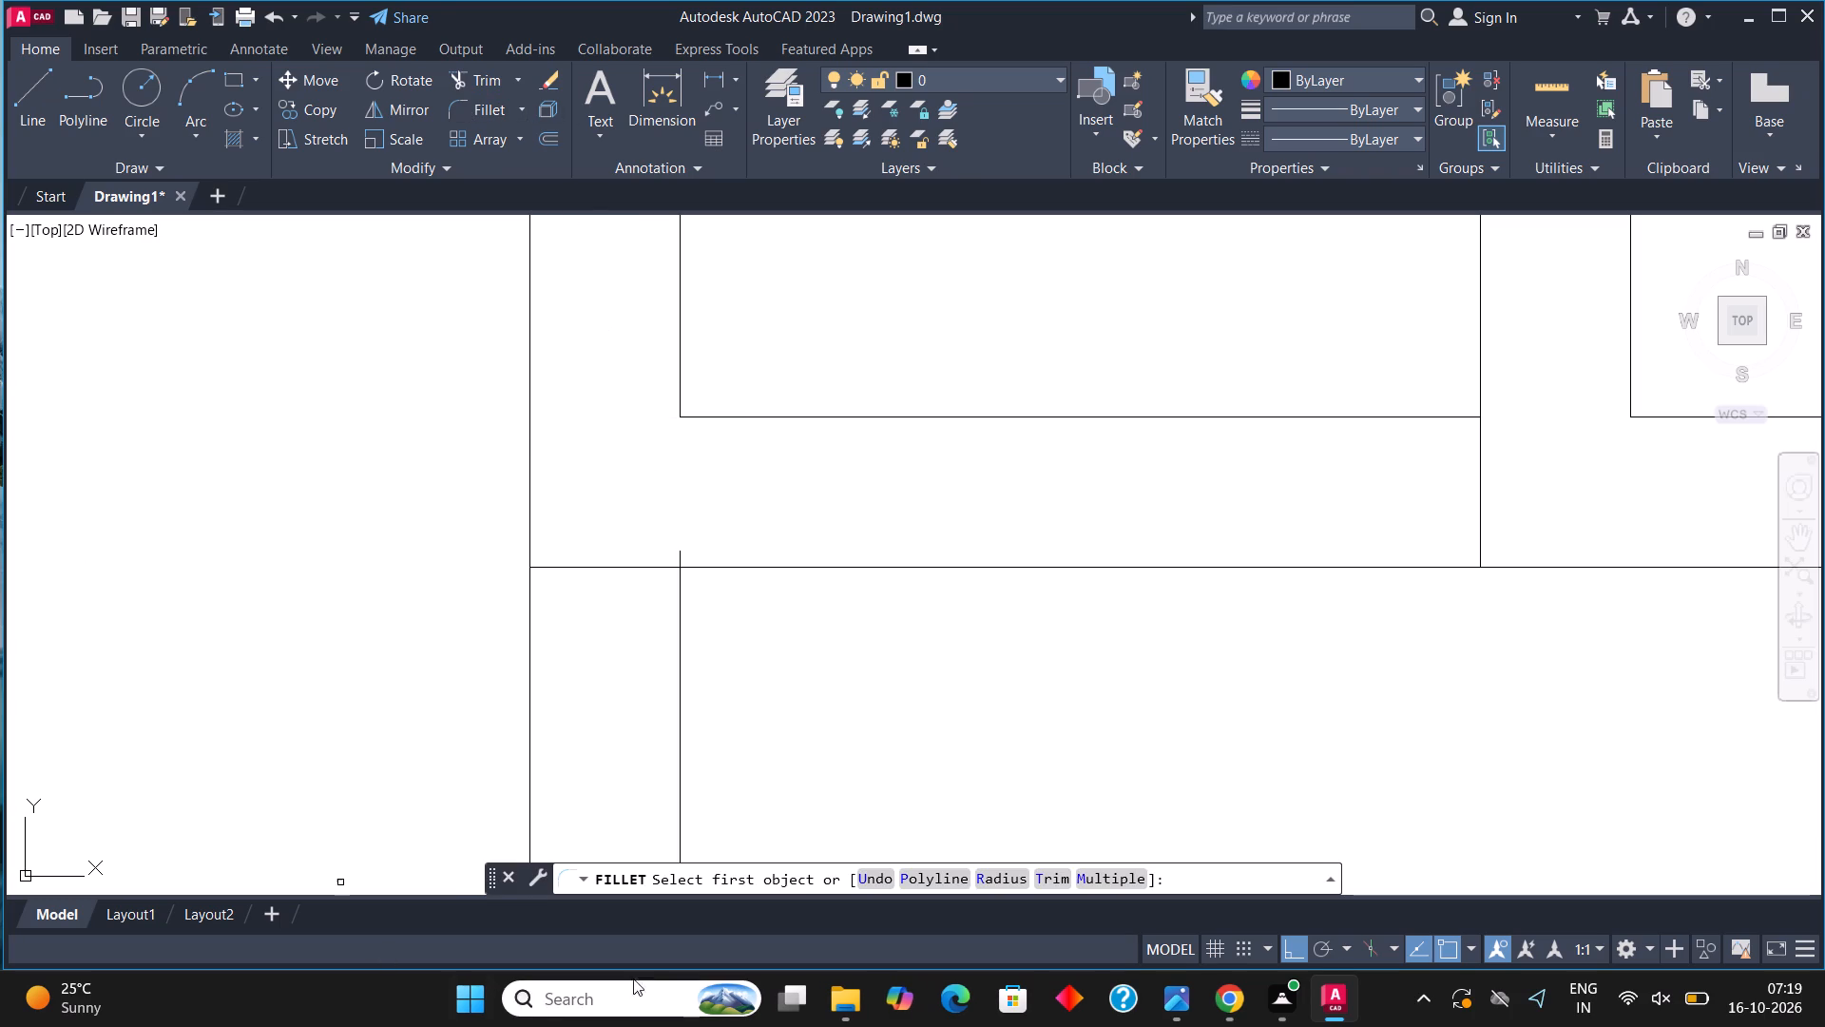
pyautogui.click(490, 109)
pyautogui.click(530, 483)
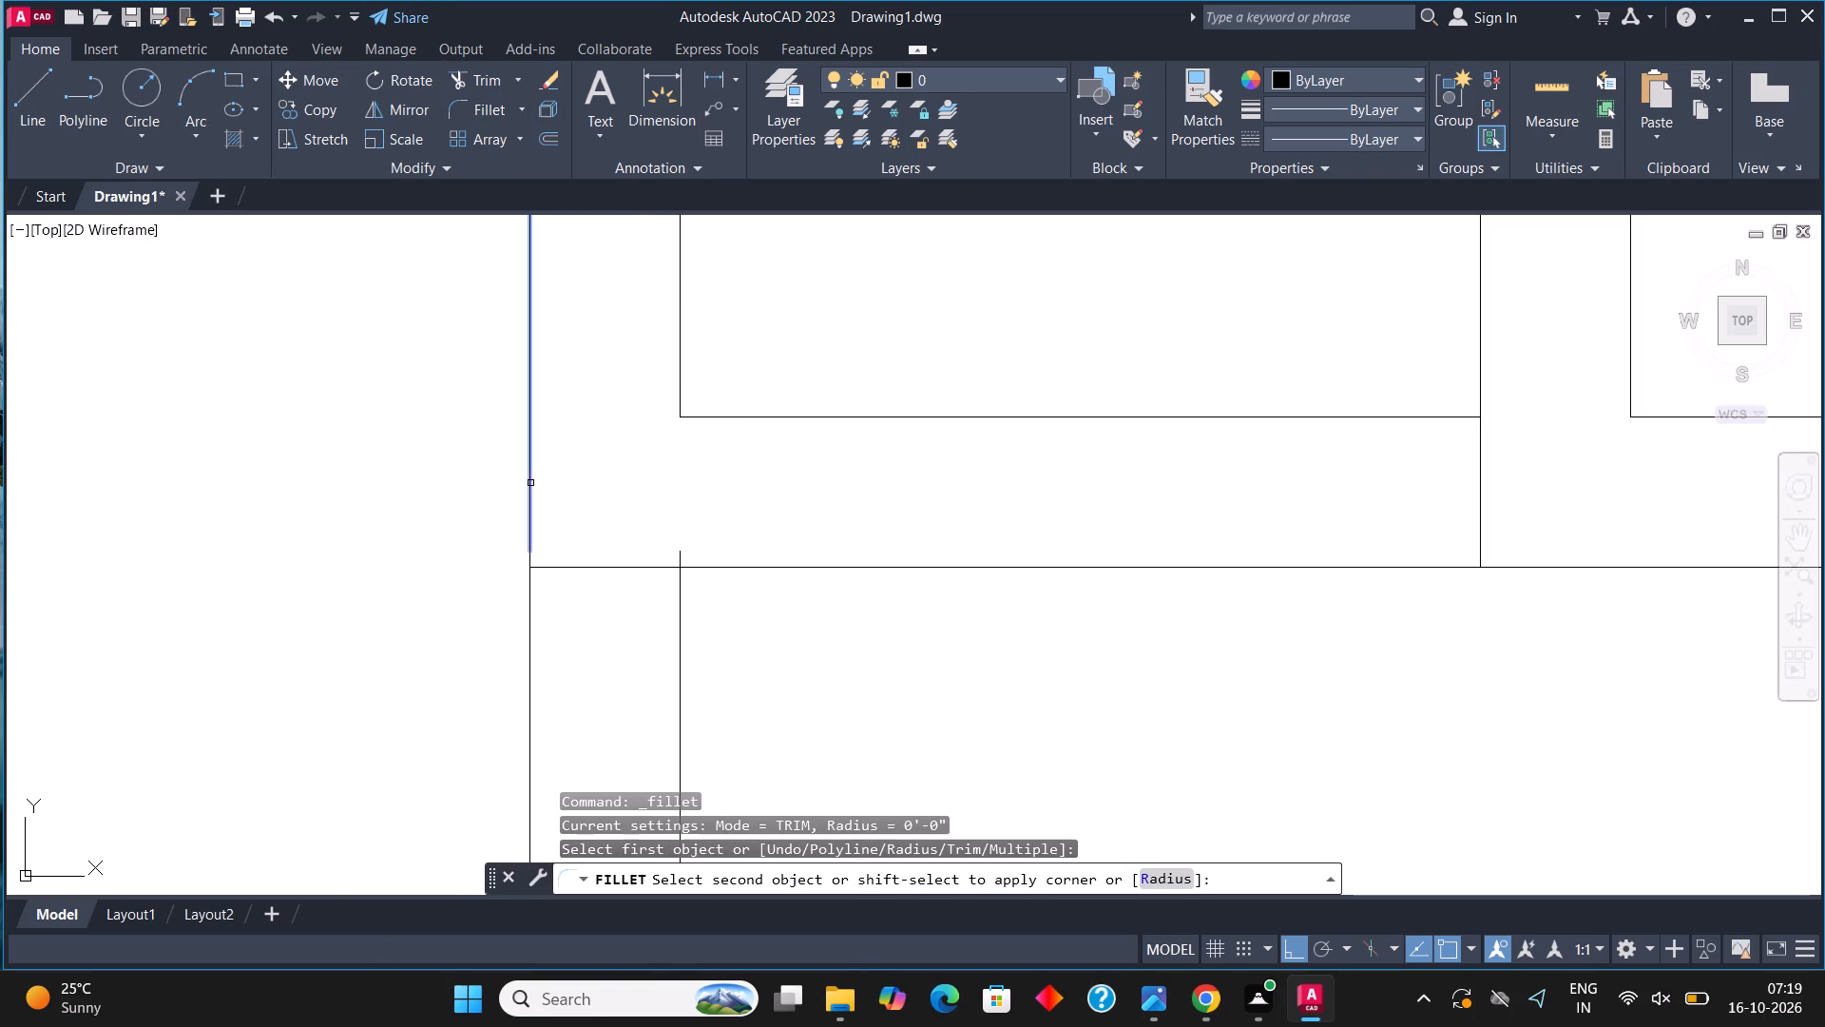
pyautogui.click(569, 566)
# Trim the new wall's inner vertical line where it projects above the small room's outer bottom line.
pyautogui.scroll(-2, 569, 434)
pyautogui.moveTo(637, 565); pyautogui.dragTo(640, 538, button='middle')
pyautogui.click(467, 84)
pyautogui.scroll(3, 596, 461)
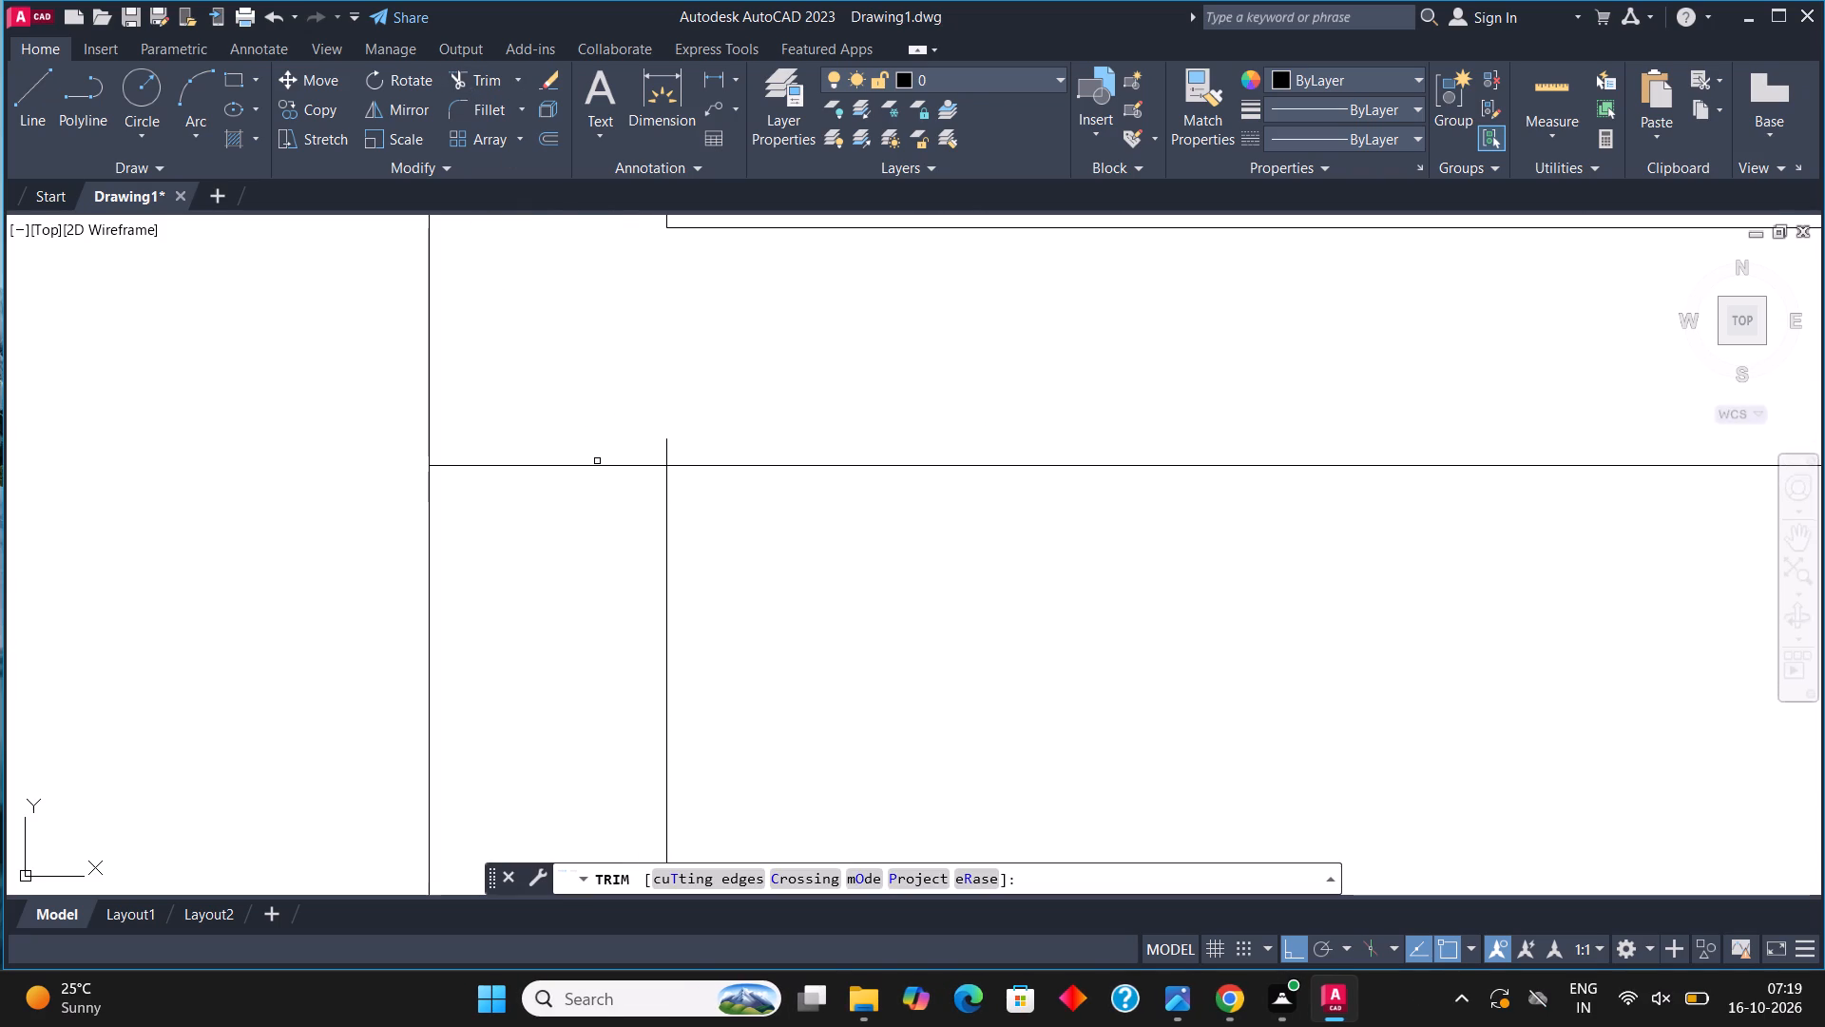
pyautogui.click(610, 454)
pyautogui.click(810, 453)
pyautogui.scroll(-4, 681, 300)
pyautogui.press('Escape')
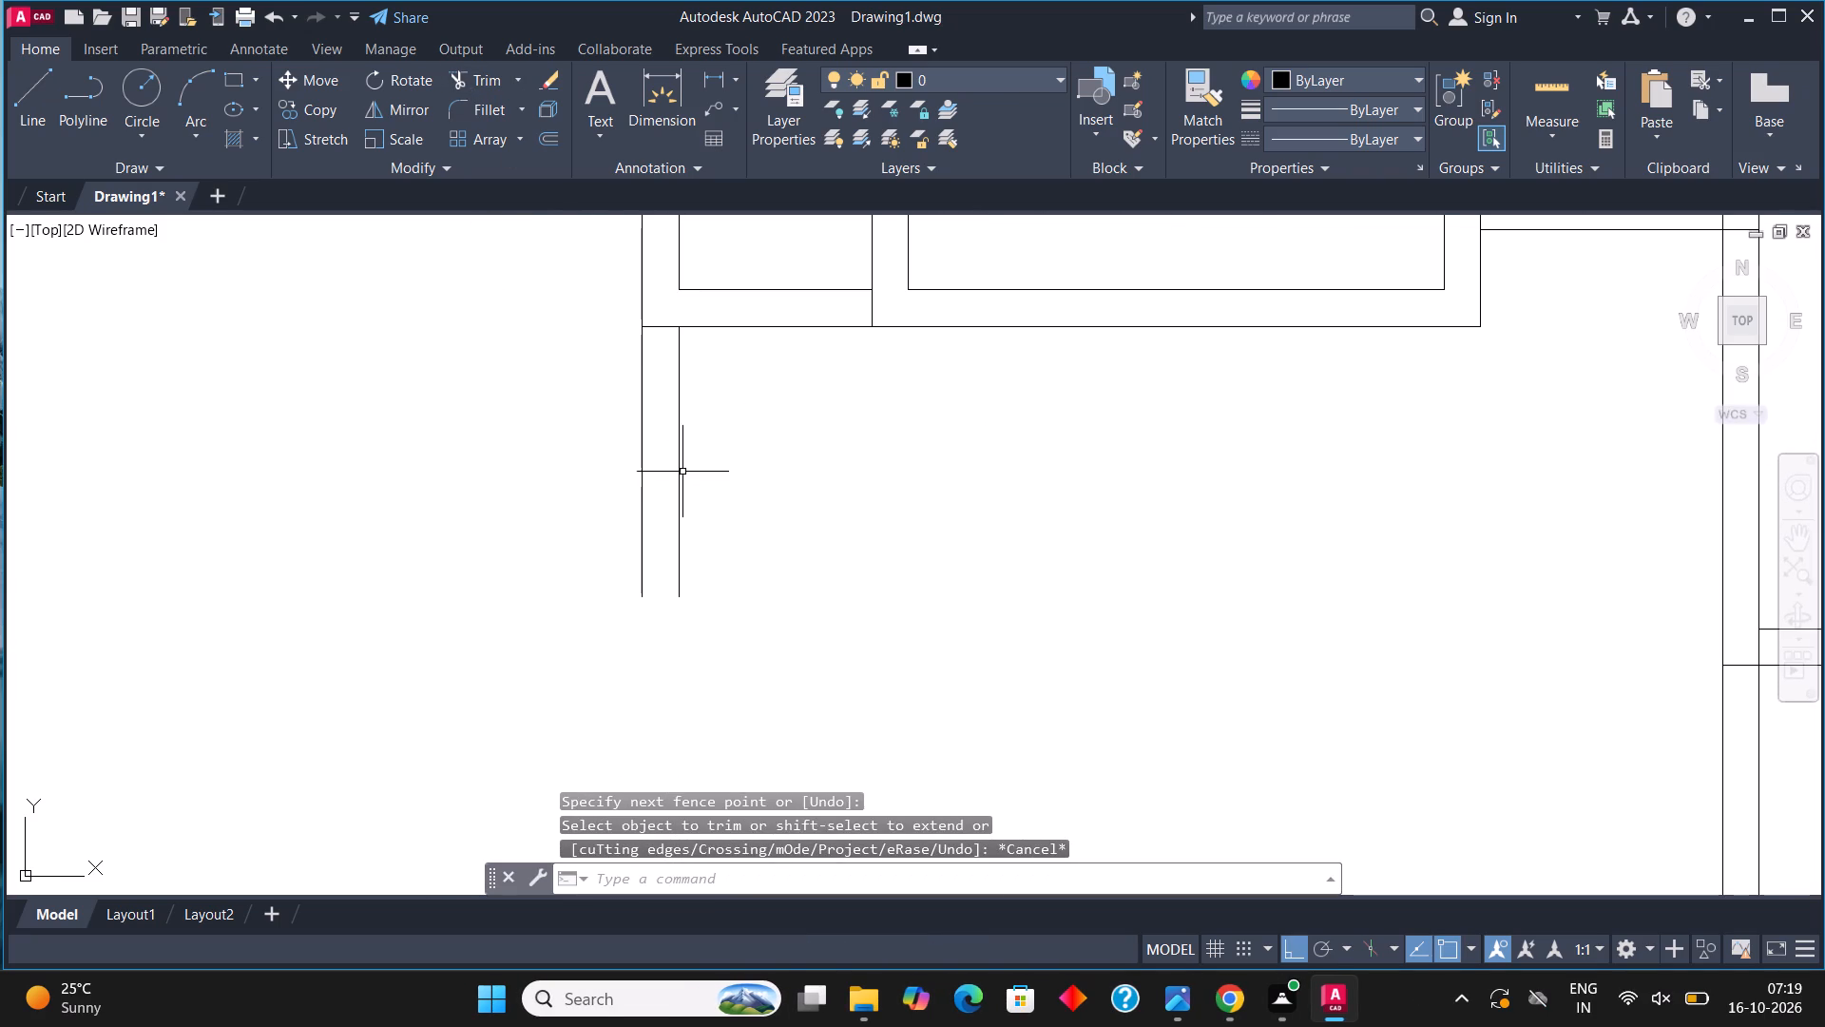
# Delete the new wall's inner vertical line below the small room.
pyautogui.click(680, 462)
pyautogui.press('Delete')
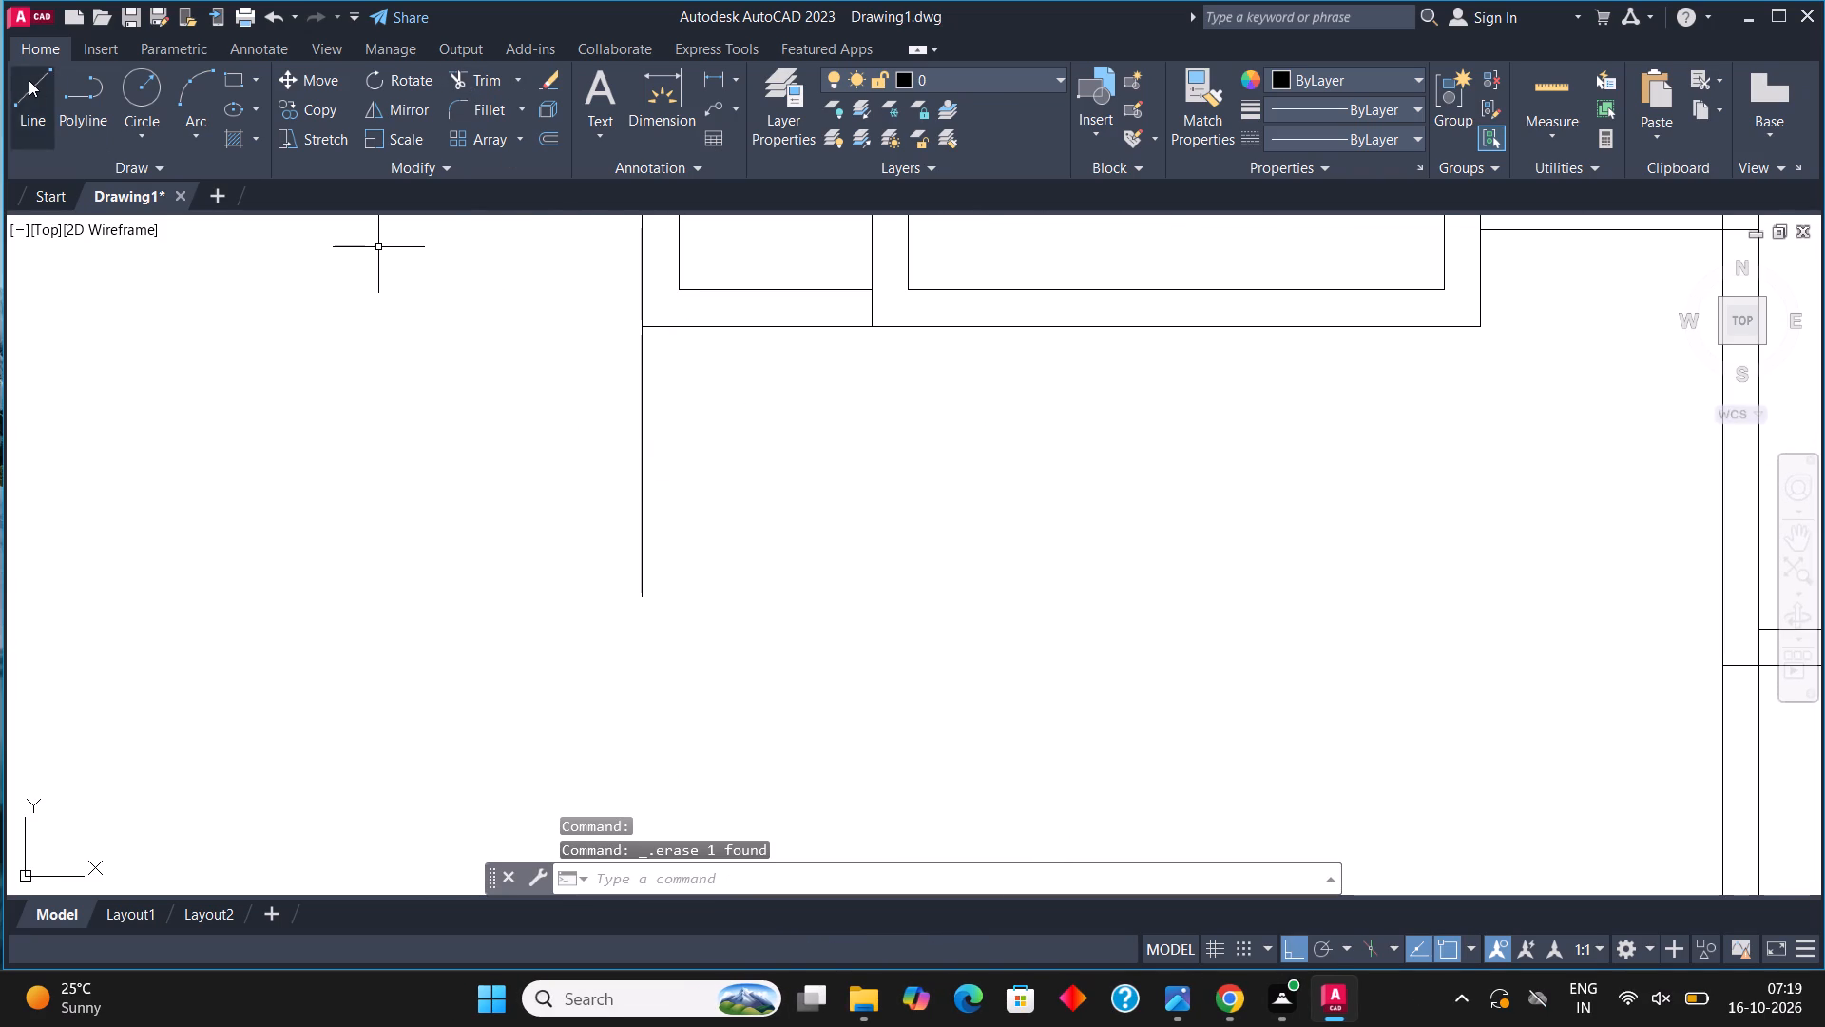
# Draw a 5'8" vertical line downward from the realigned outer bottom-left corner of the lower small room.
pyautogui.click(29, 80)
pyautogui.moveTo(457, 356); pyautogui.dragTo(567, 572, button='middle')
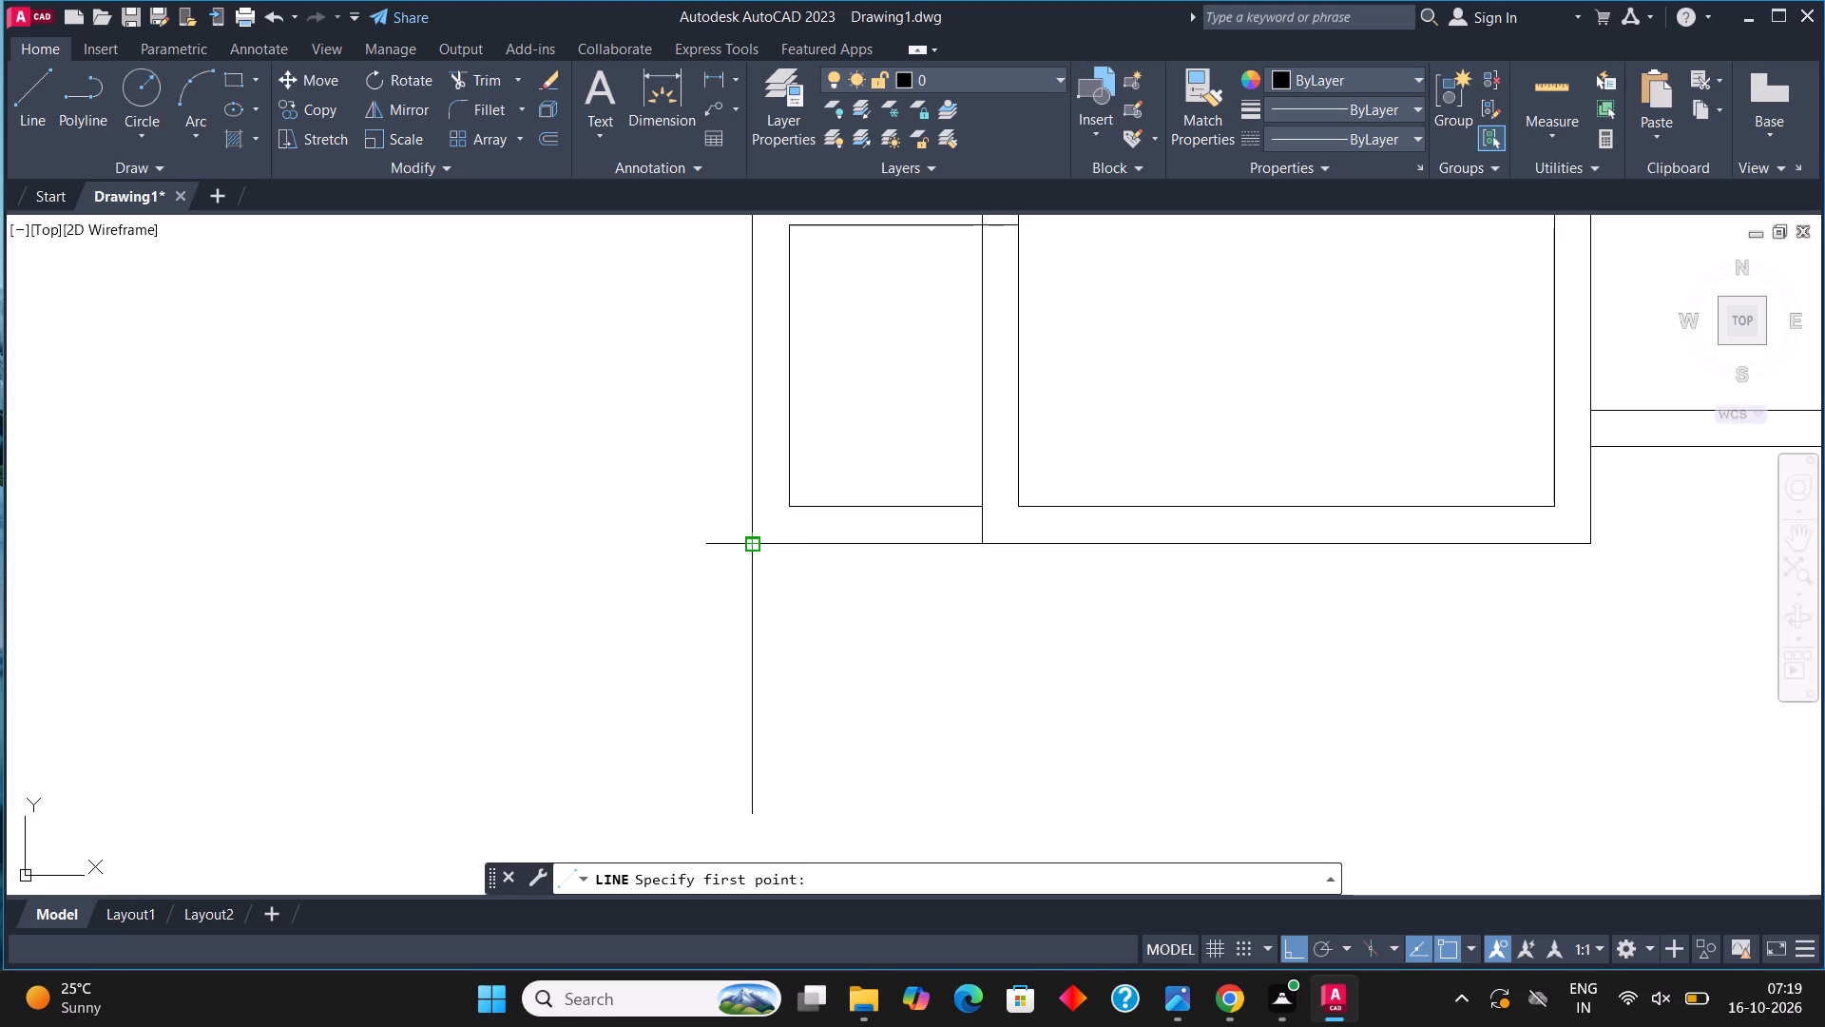
pyautogui.moveTo(752, 550); pyautogui.dragTo(712, 406, button='middle')
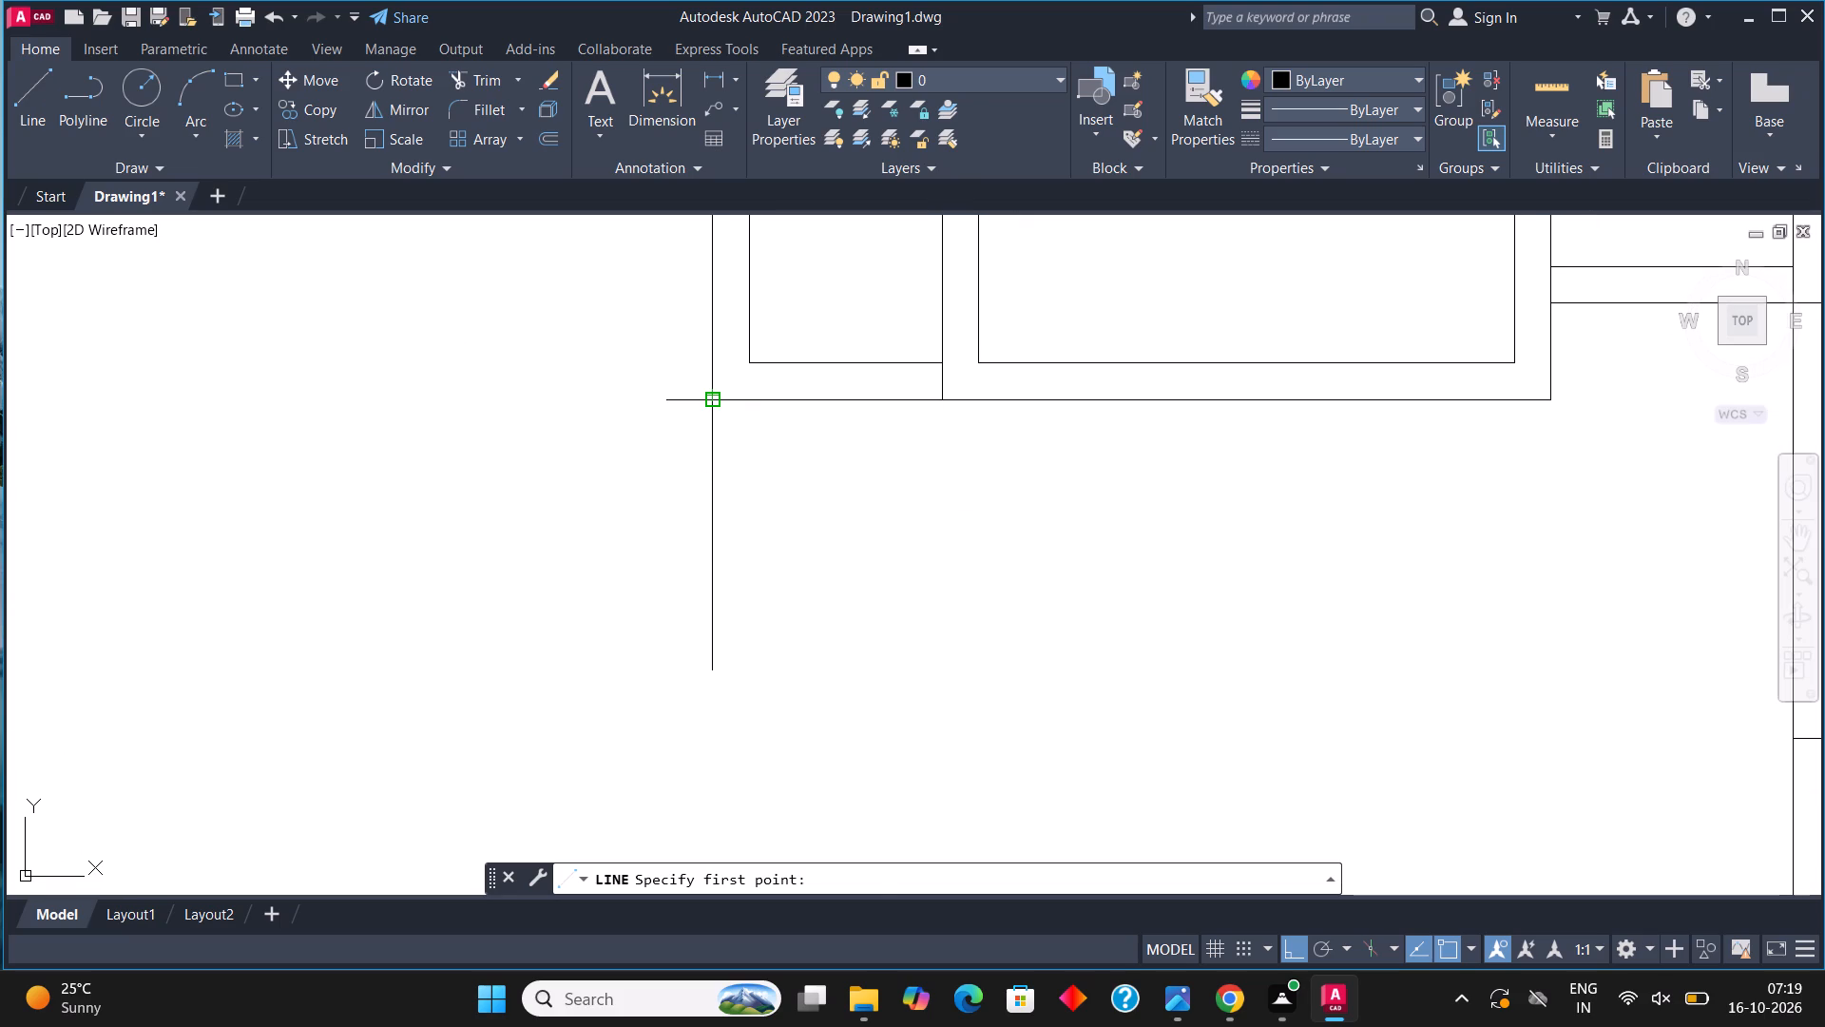
pyautogui.click(710, 398)
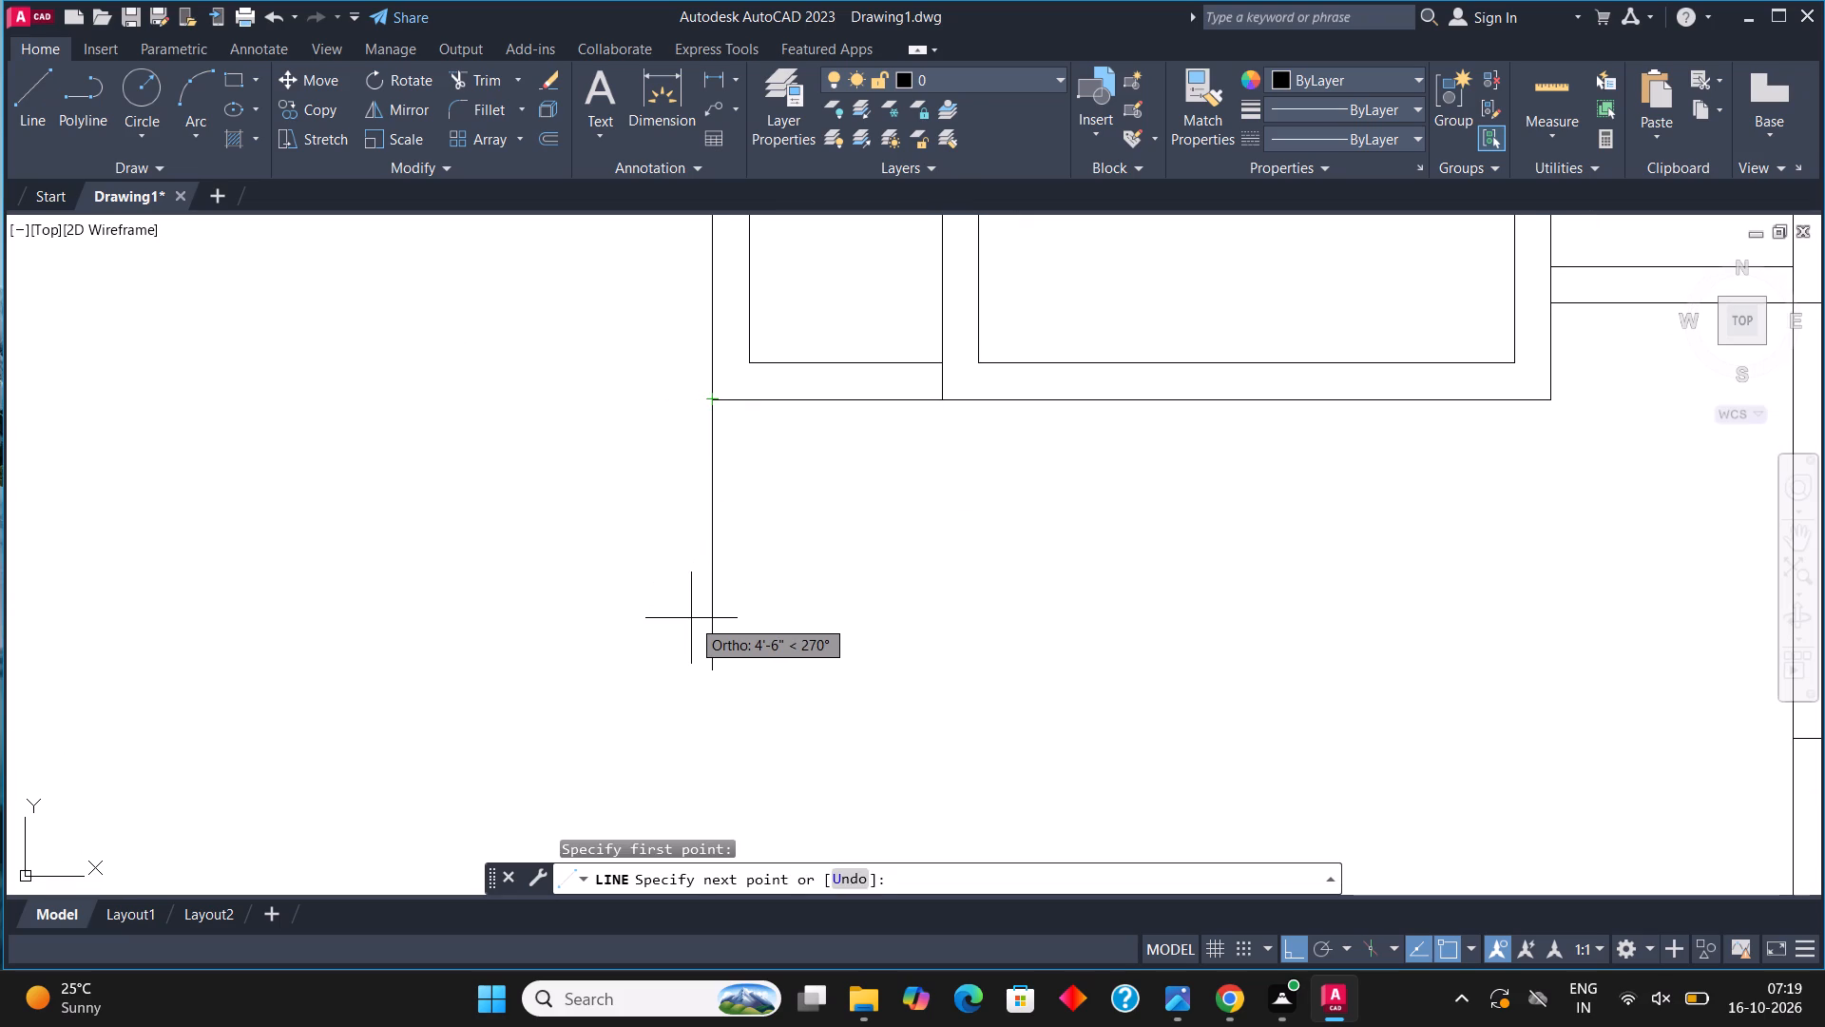
pyautogui.write('5\'8"')
pyautogui.press('Return')
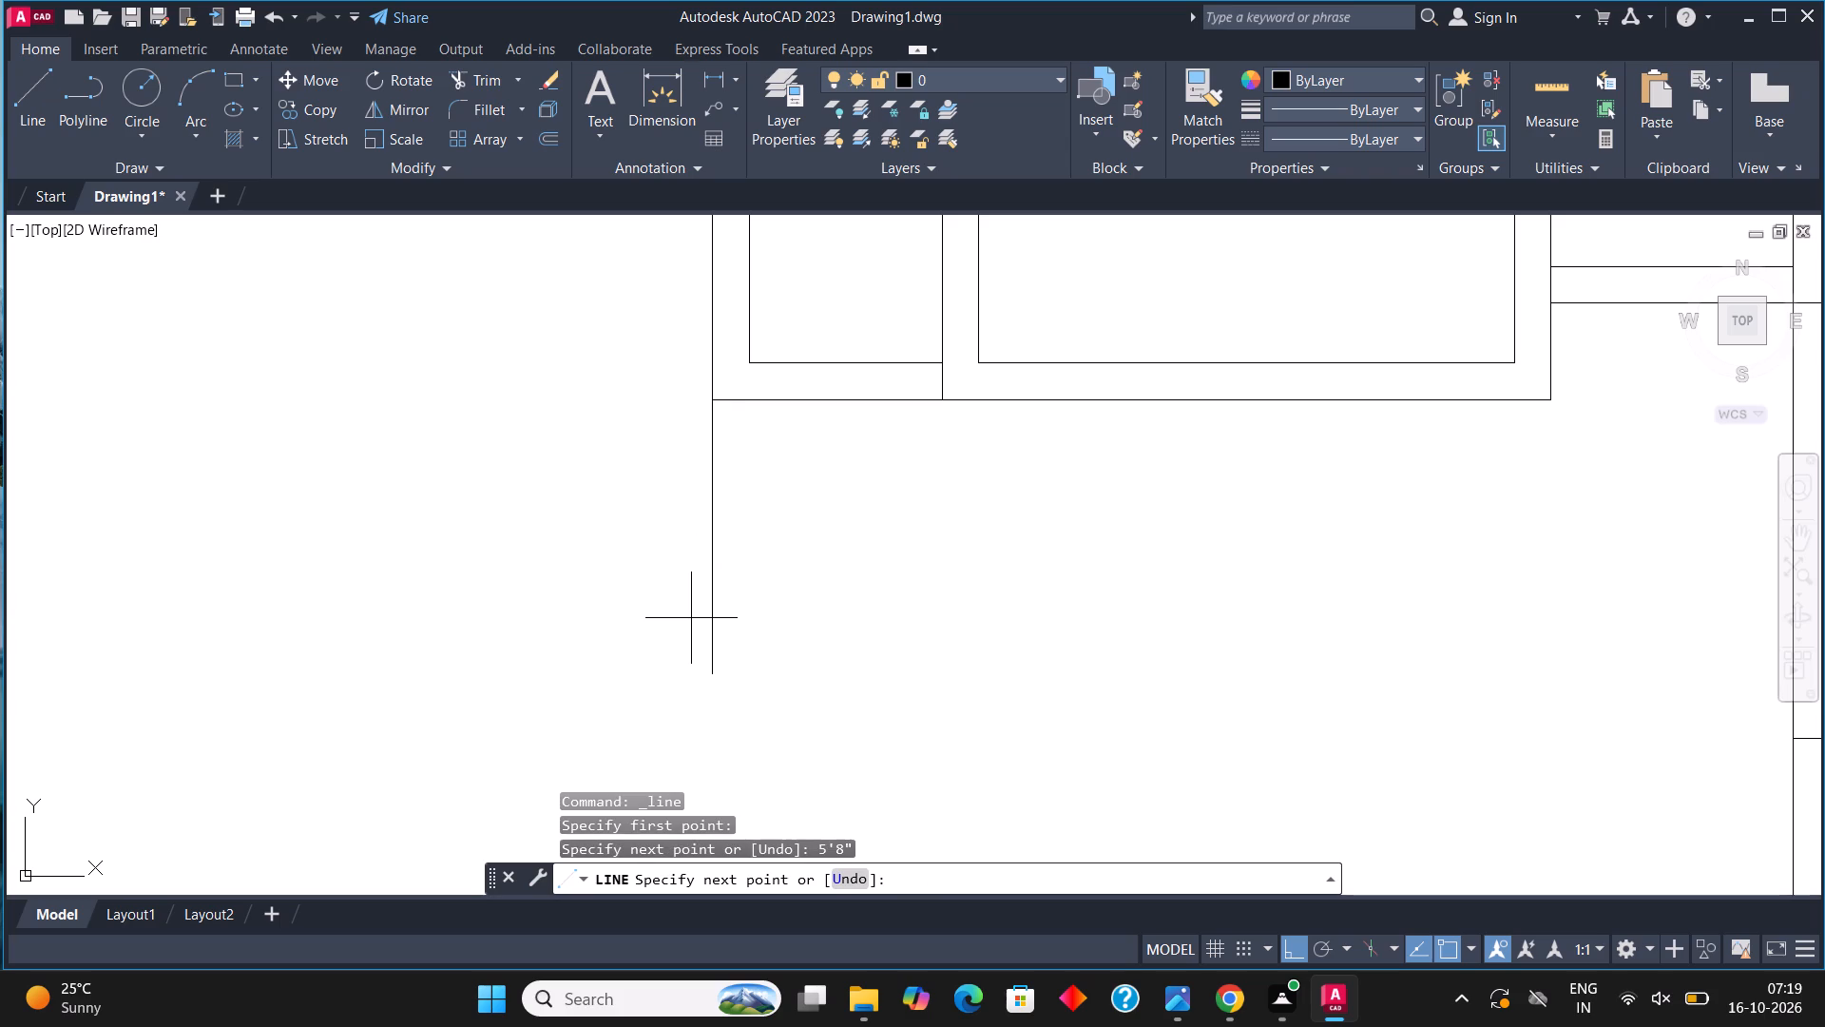
pyautogui.press('Escape')
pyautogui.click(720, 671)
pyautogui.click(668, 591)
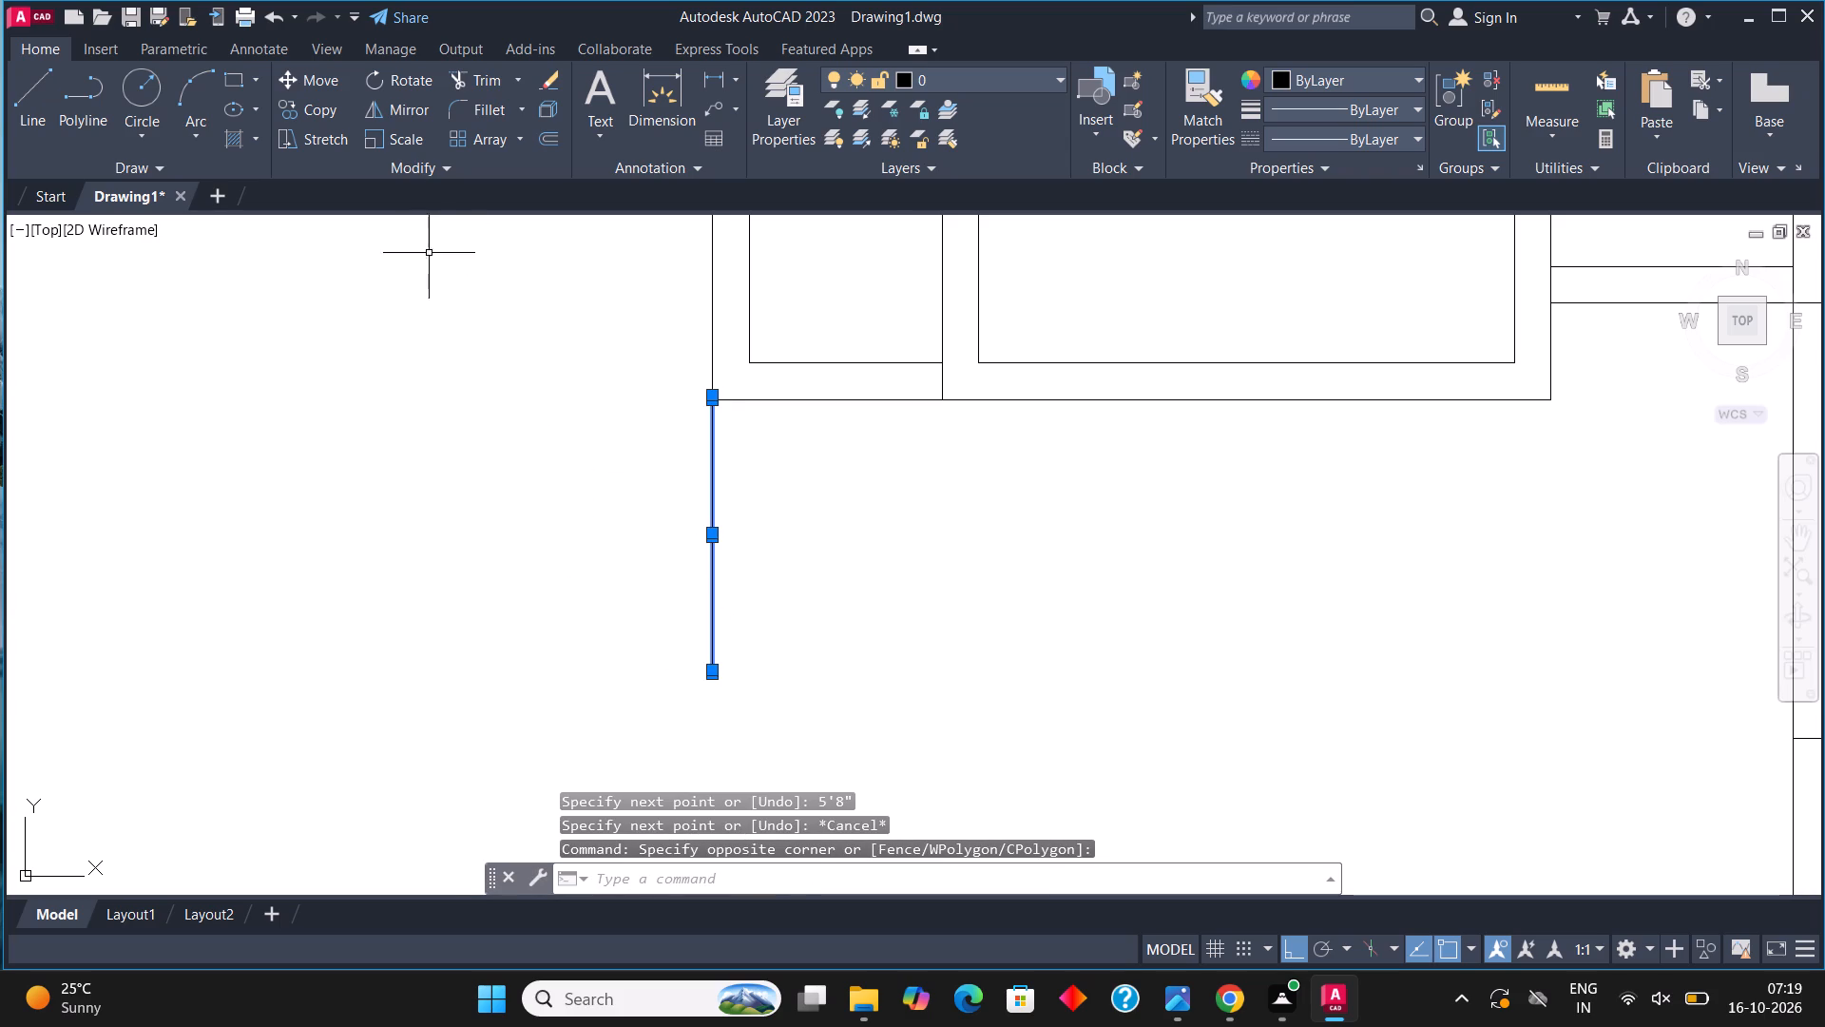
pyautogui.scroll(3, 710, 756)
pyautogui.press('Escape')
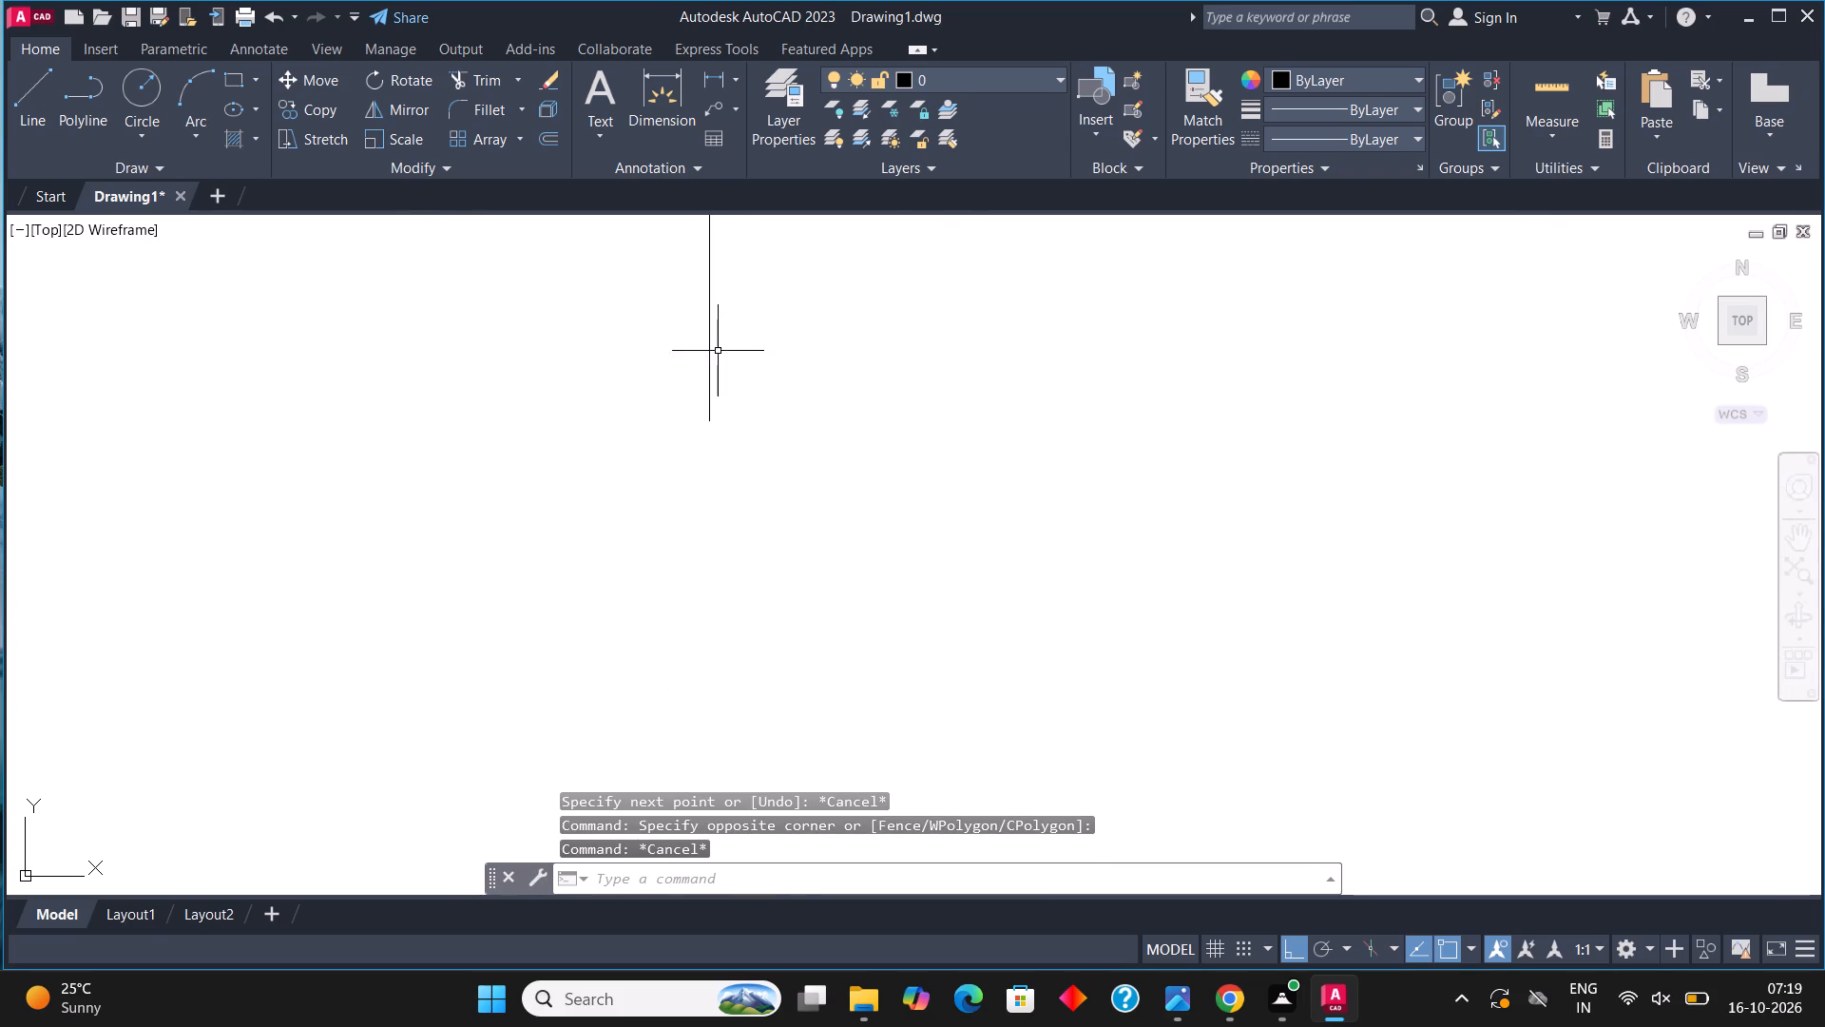
# Offset the 5'8" vertical line 9" toward the building interior to form the left wall below the small room.
pyautogui.click(706, 325)
pyautogui.scroll(4, 706, 430)
pyautogui.scroll(-3, 681, 734)
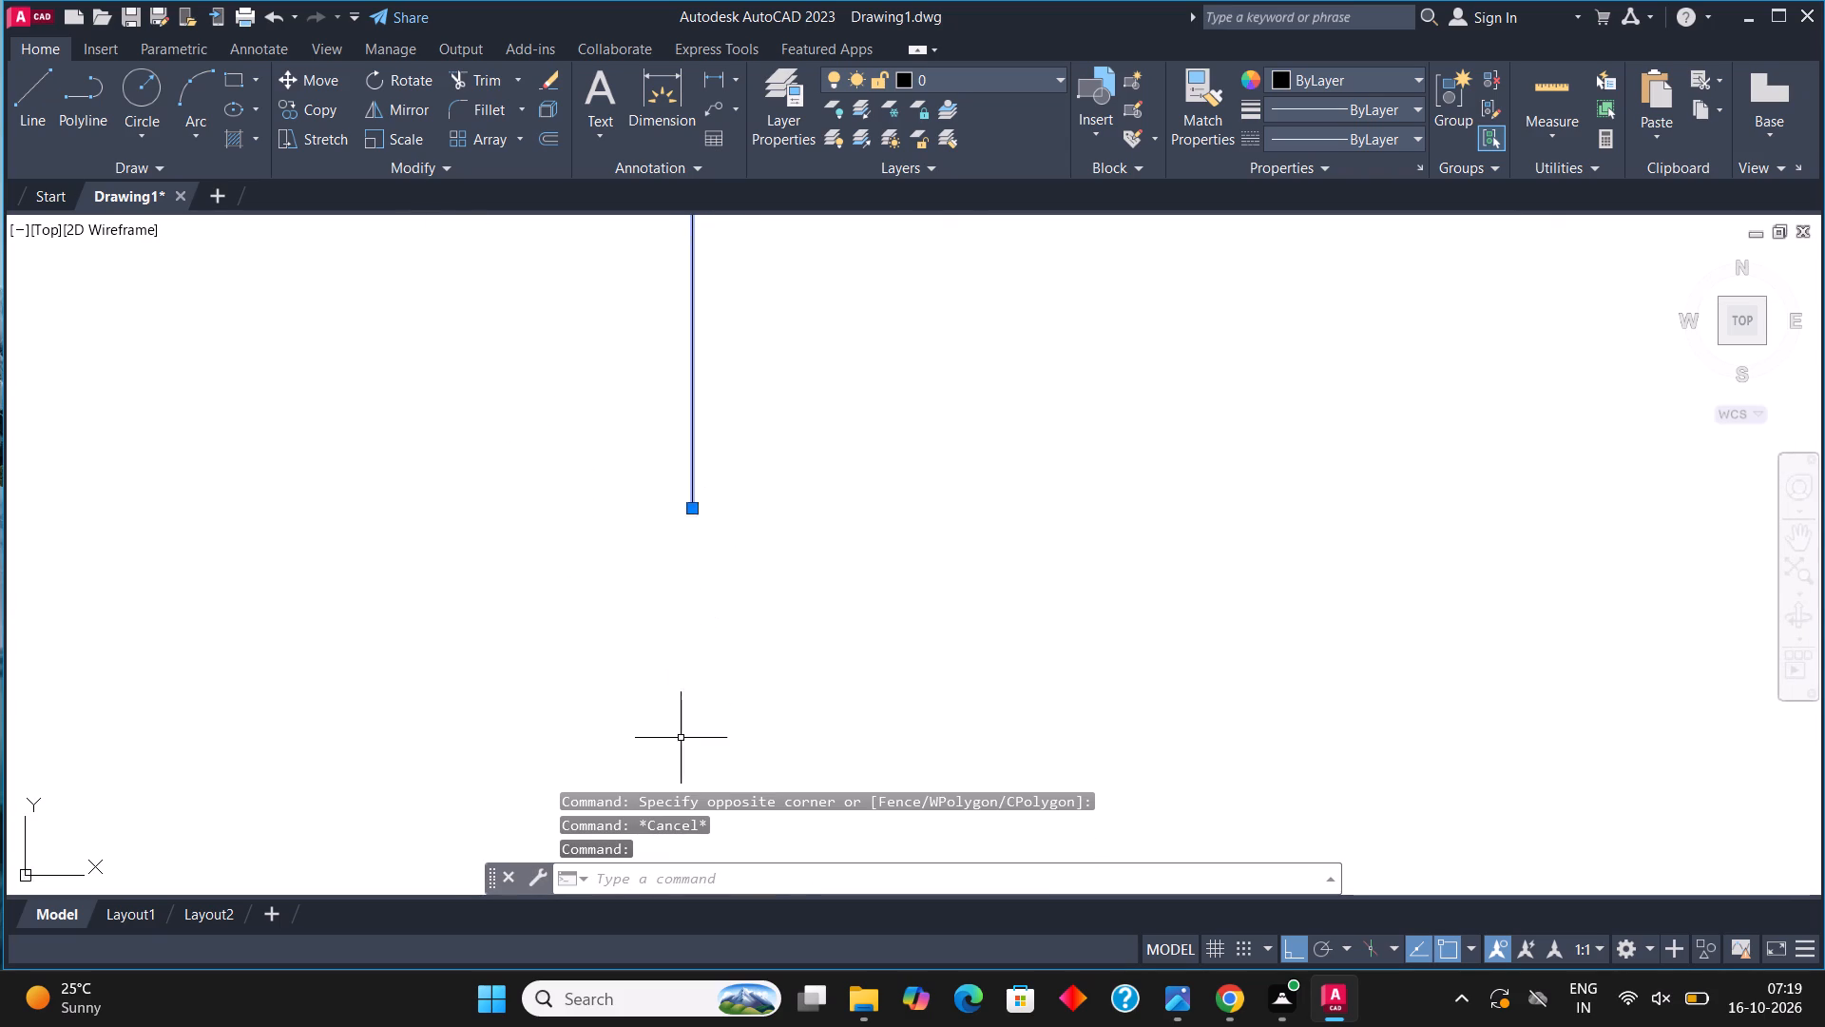
pyautogui.scroll(-5, 681, 746)
pyautogui.moveTo(705, 586); pyautogui.dragTo(673, 537, button='middle')
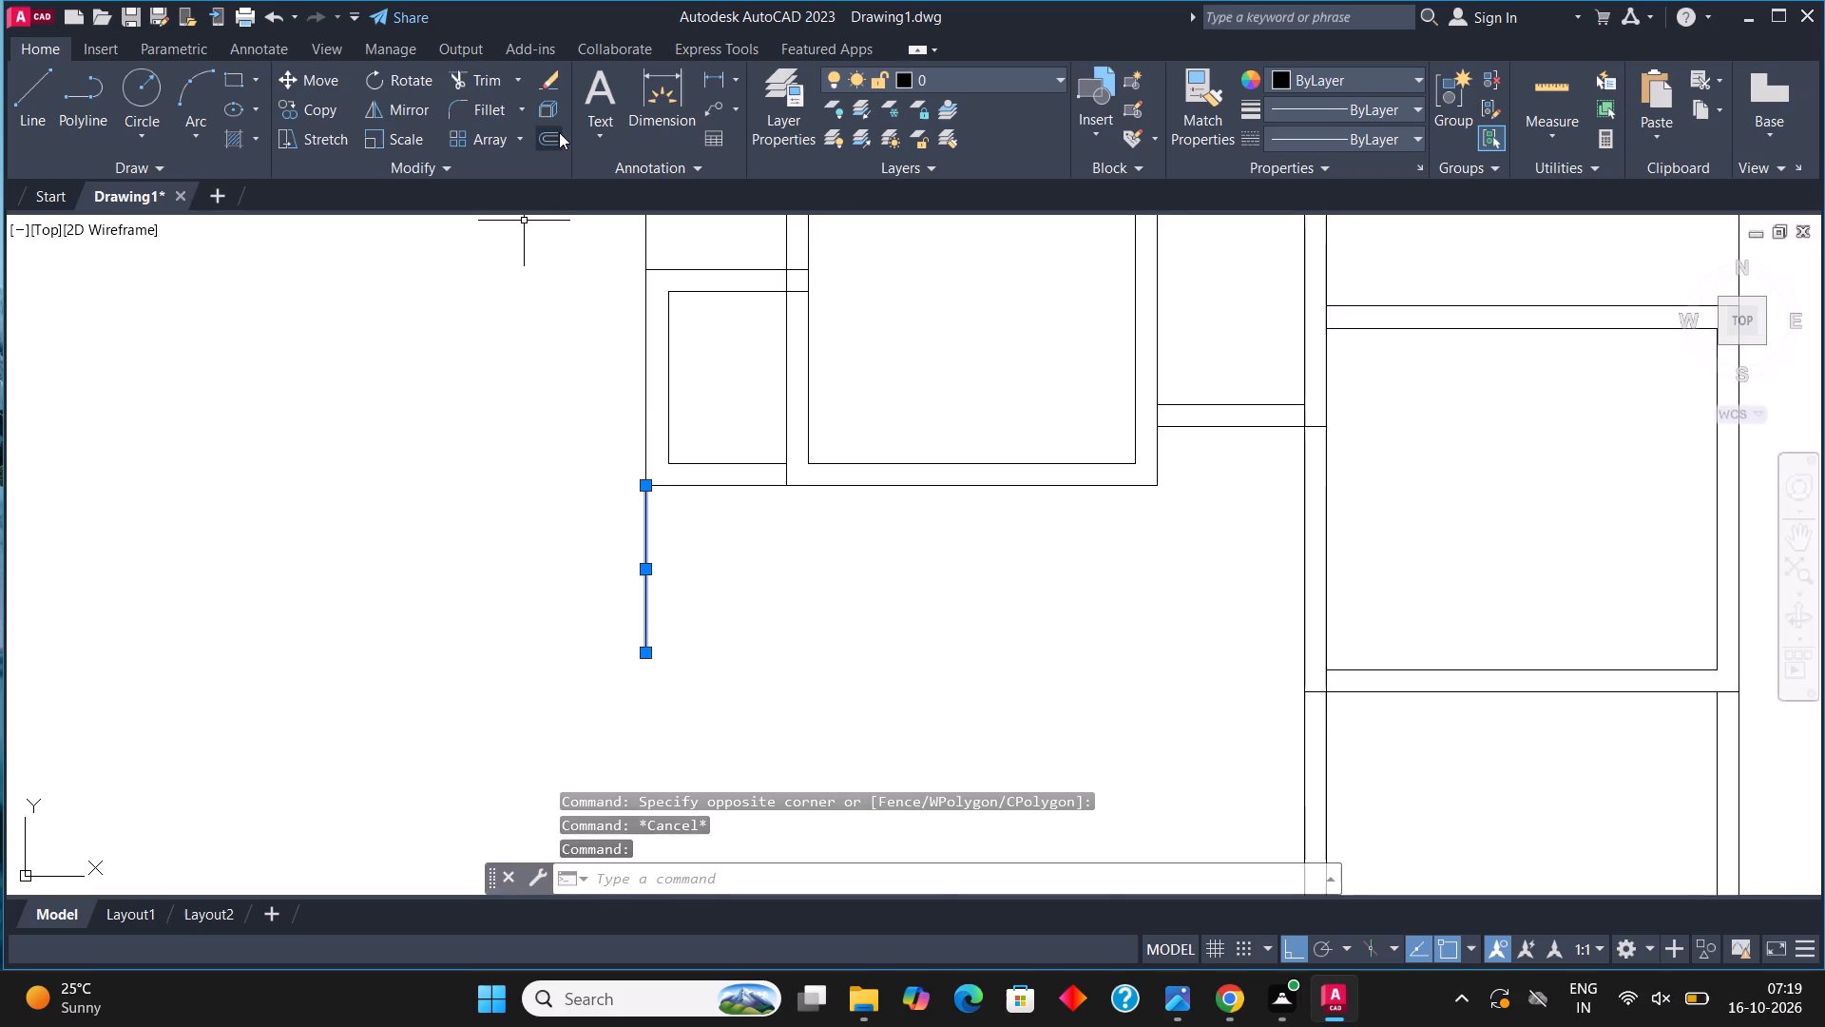
pyautogui.click(559, 132)
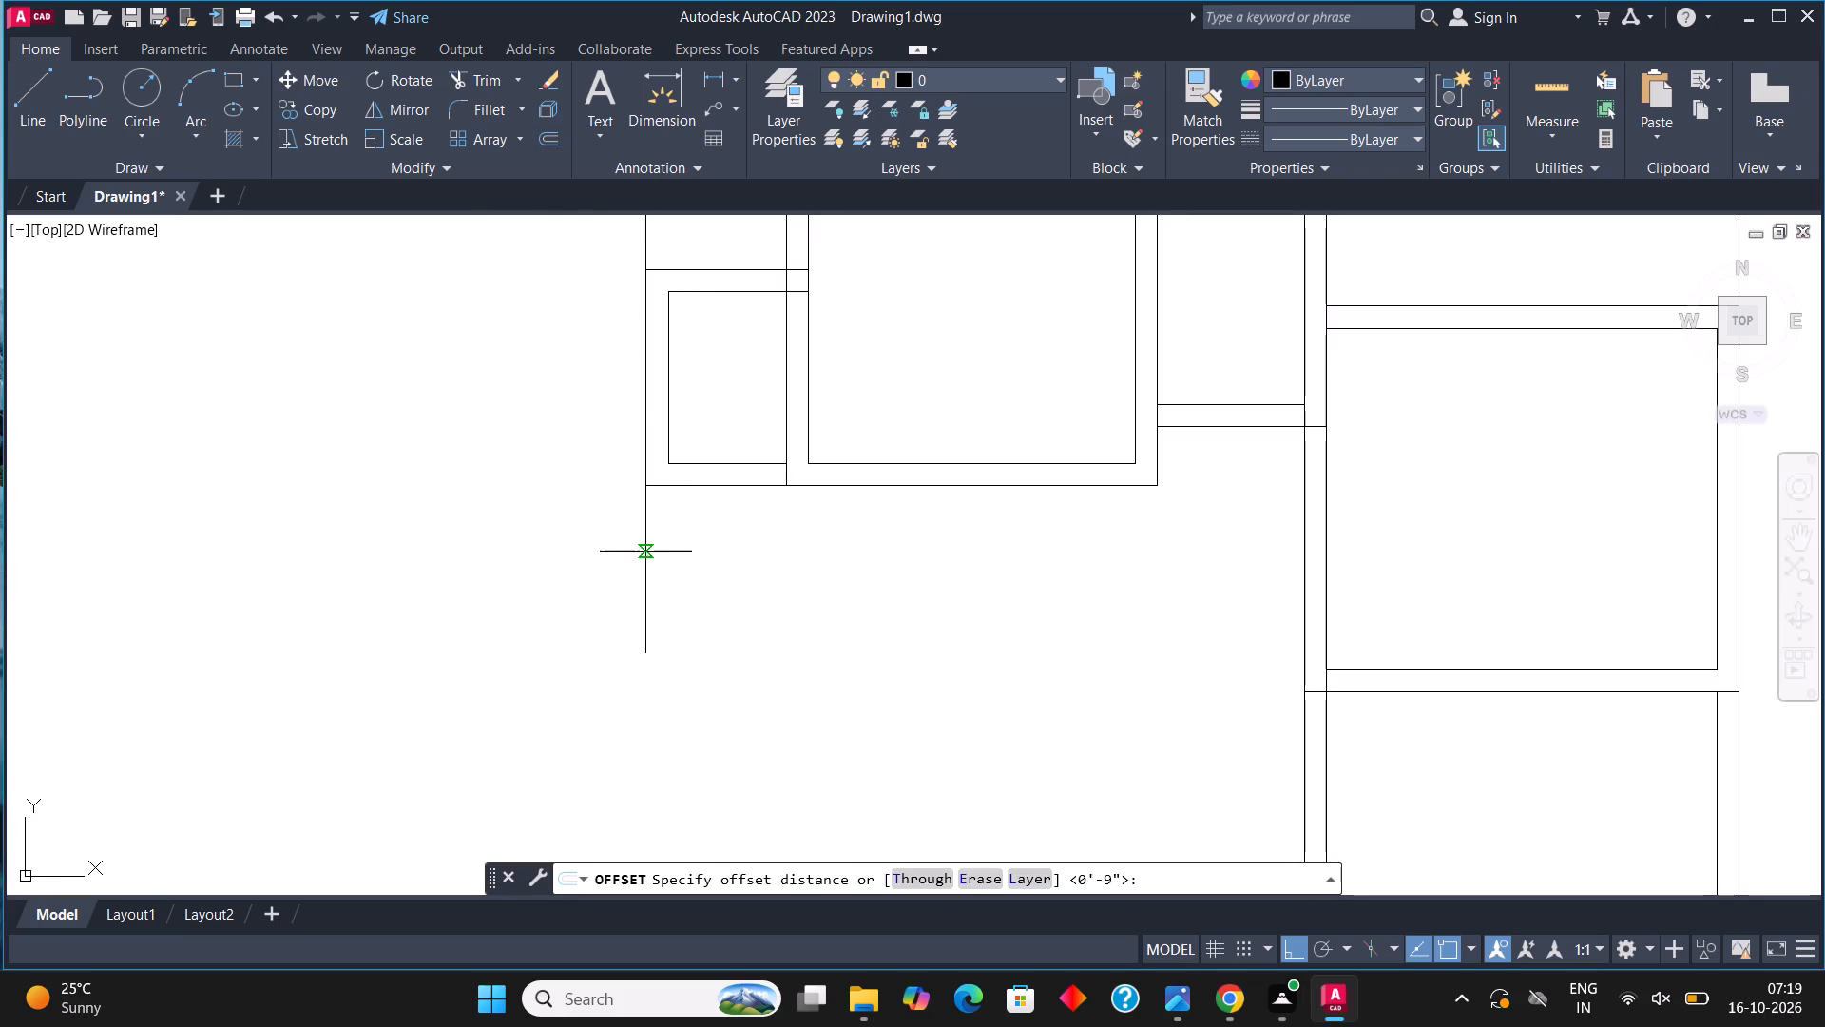
pyautogui.click(644, 572)
pyautogui.write('9"')
pyautogui.press('Return')
pyautogui.click(903, 687)
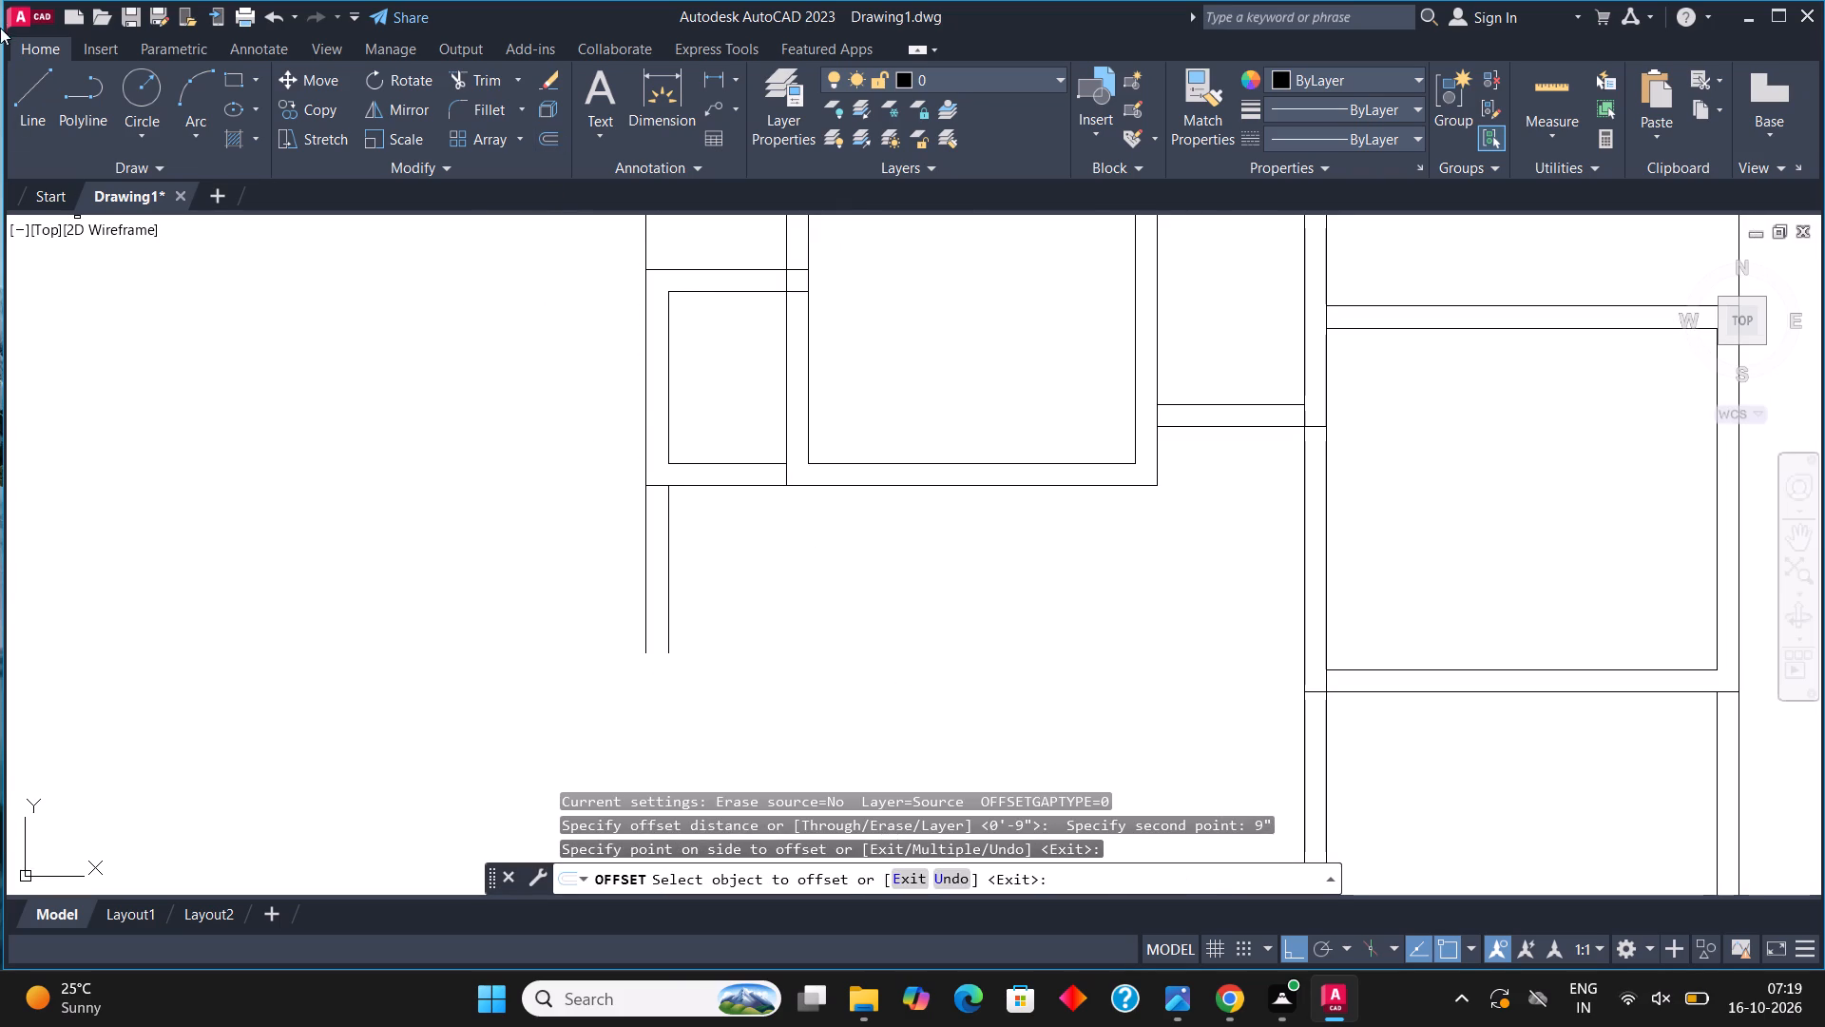
# Draw a 4' horizontal line from the left wall's inner bottom end, continuing vertically up to the small room's outer bottom line.
pyautogui.click(27, 105)
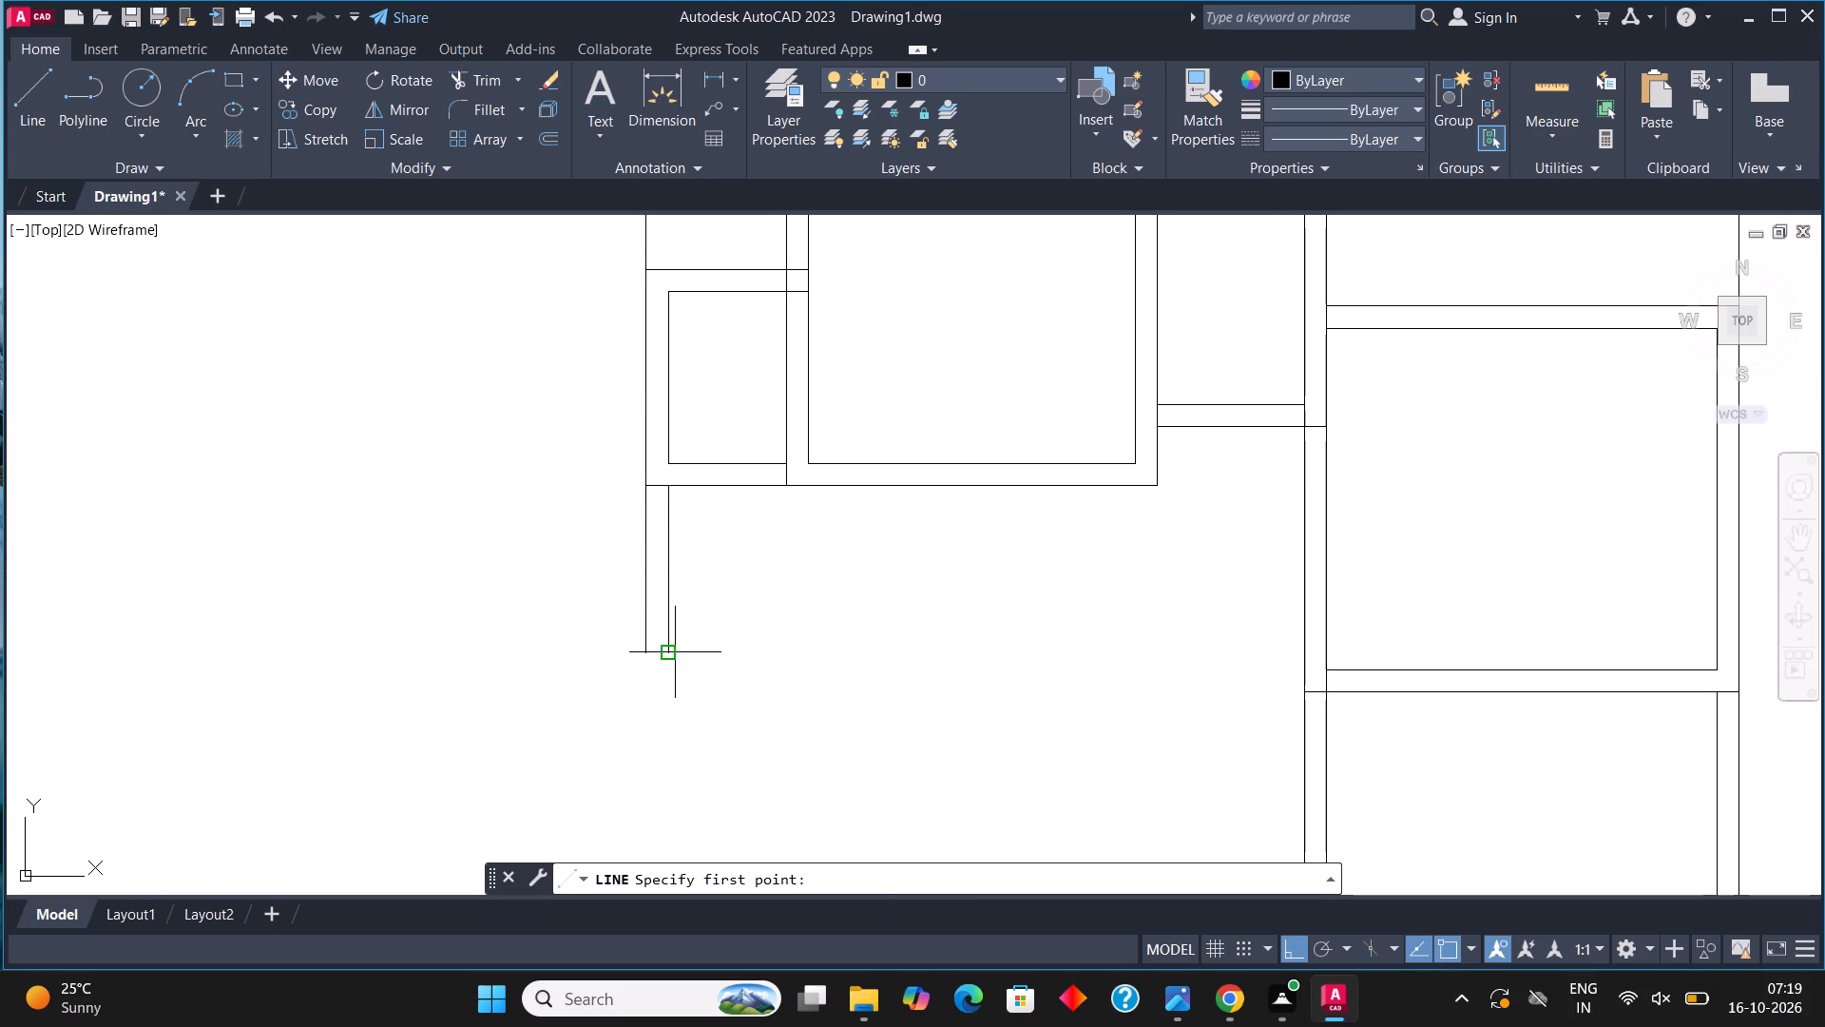
pyautogui.click(675, 652)
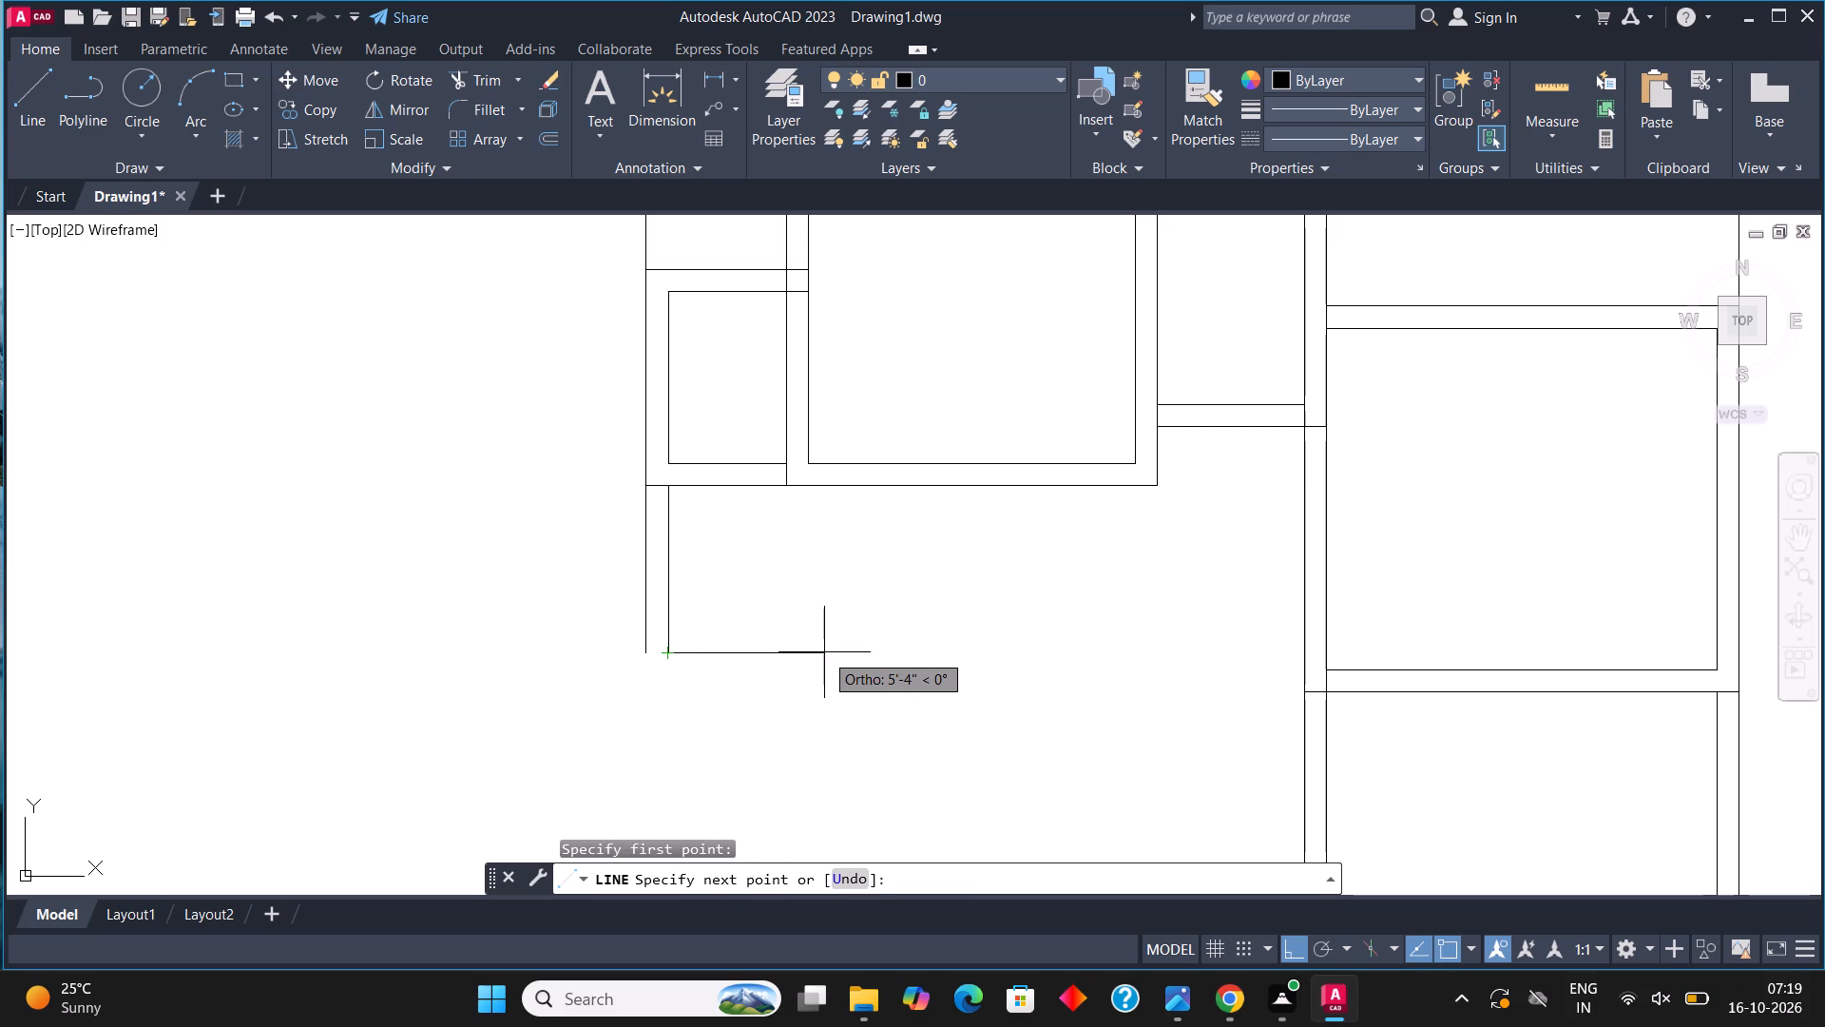
pyautogui.write("4'")
pyautogui.press('Return')
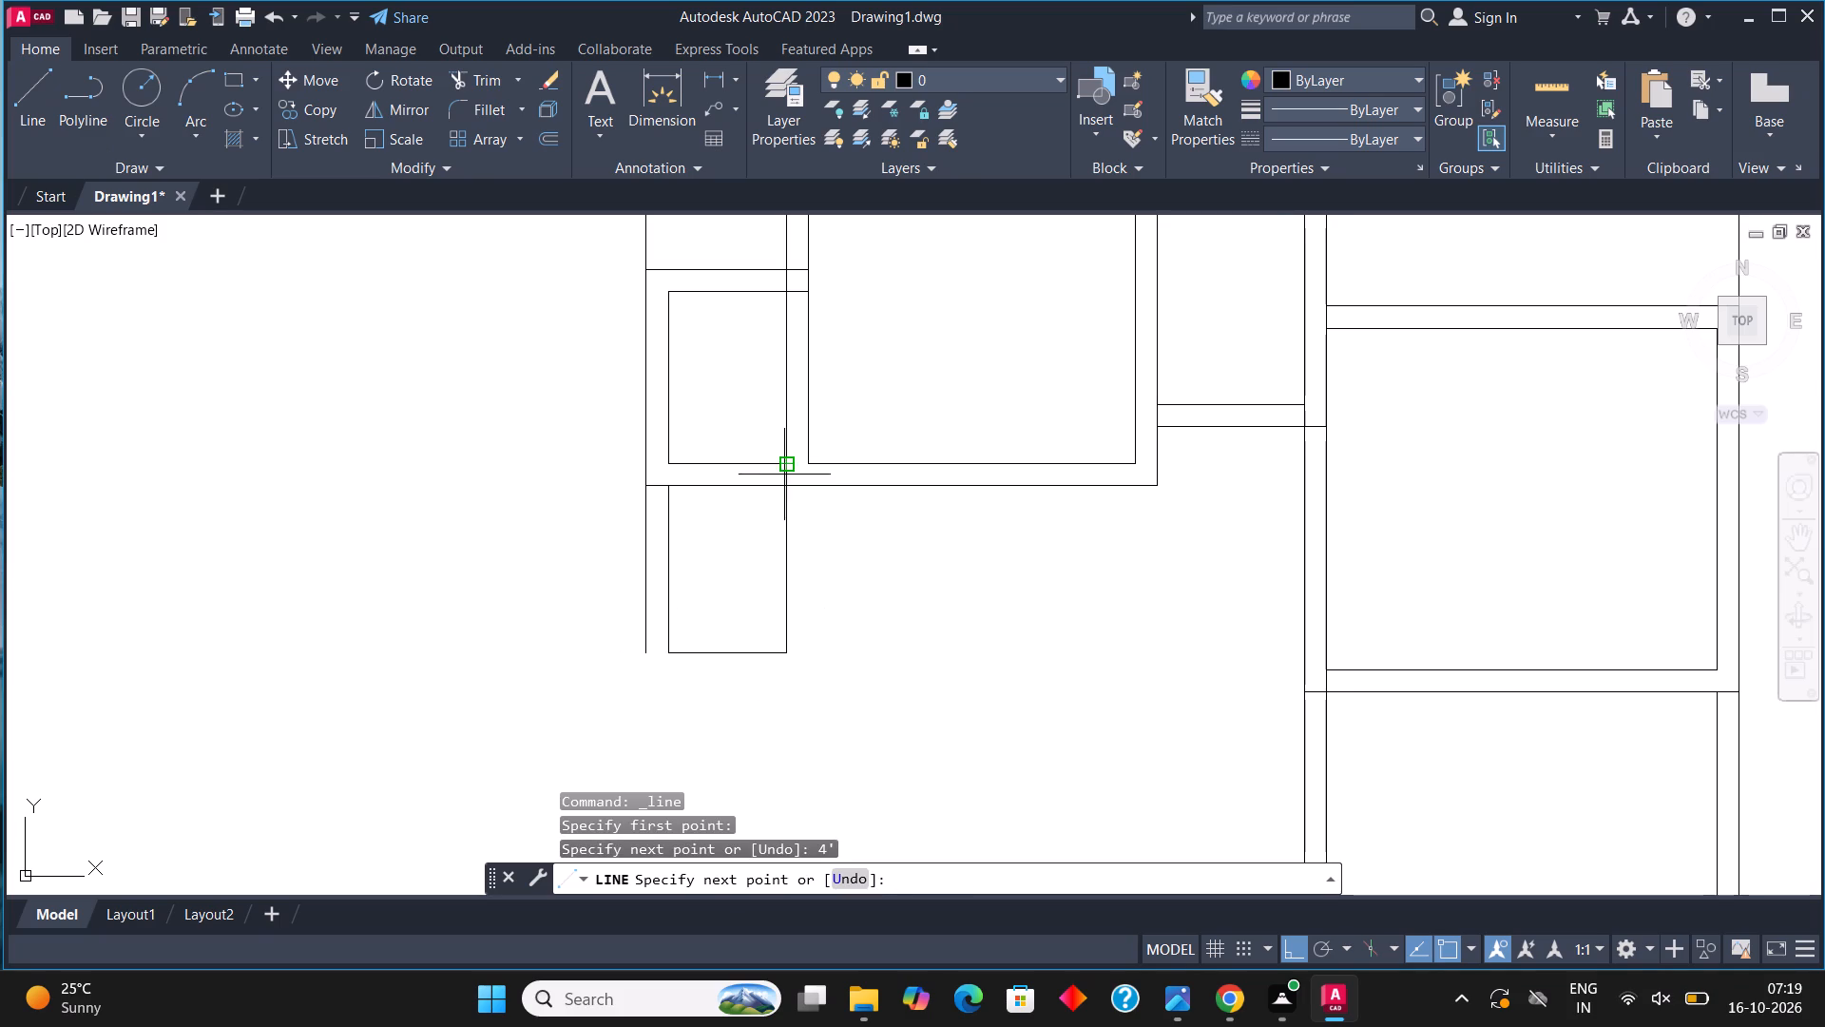
pyautogui.click(782, 480)
pyautogui.press('Escape')
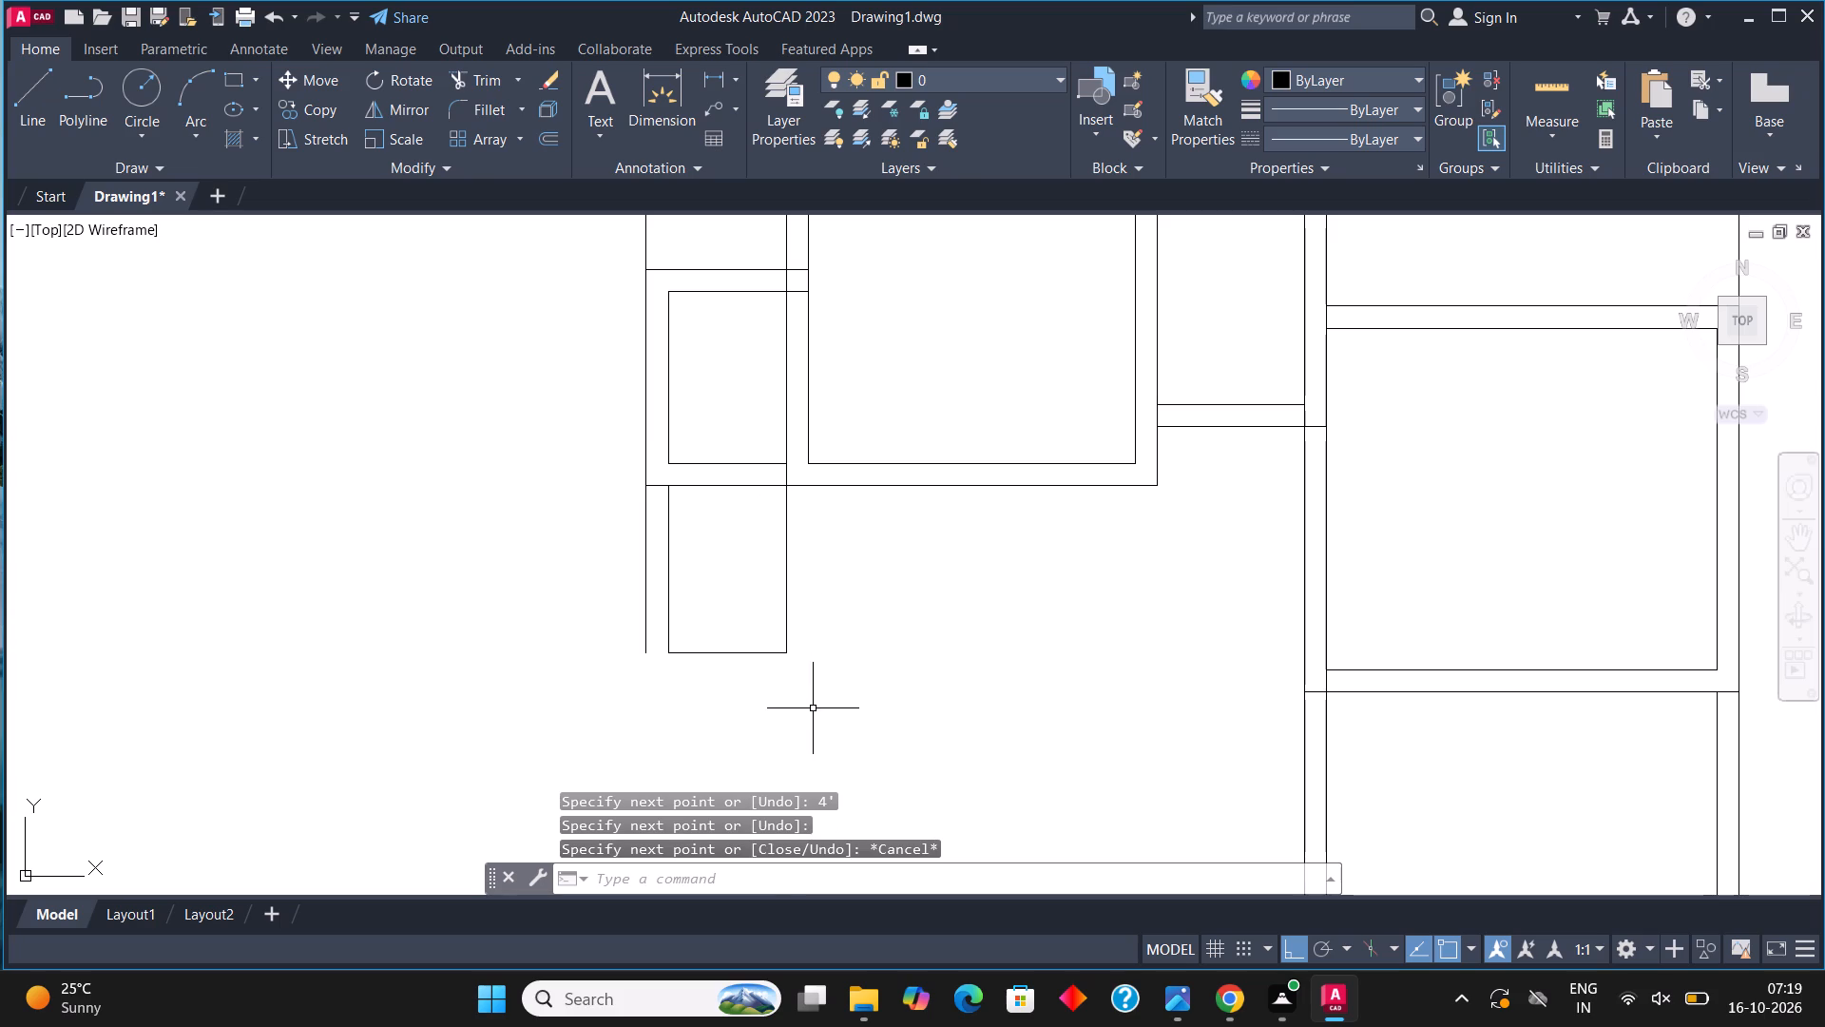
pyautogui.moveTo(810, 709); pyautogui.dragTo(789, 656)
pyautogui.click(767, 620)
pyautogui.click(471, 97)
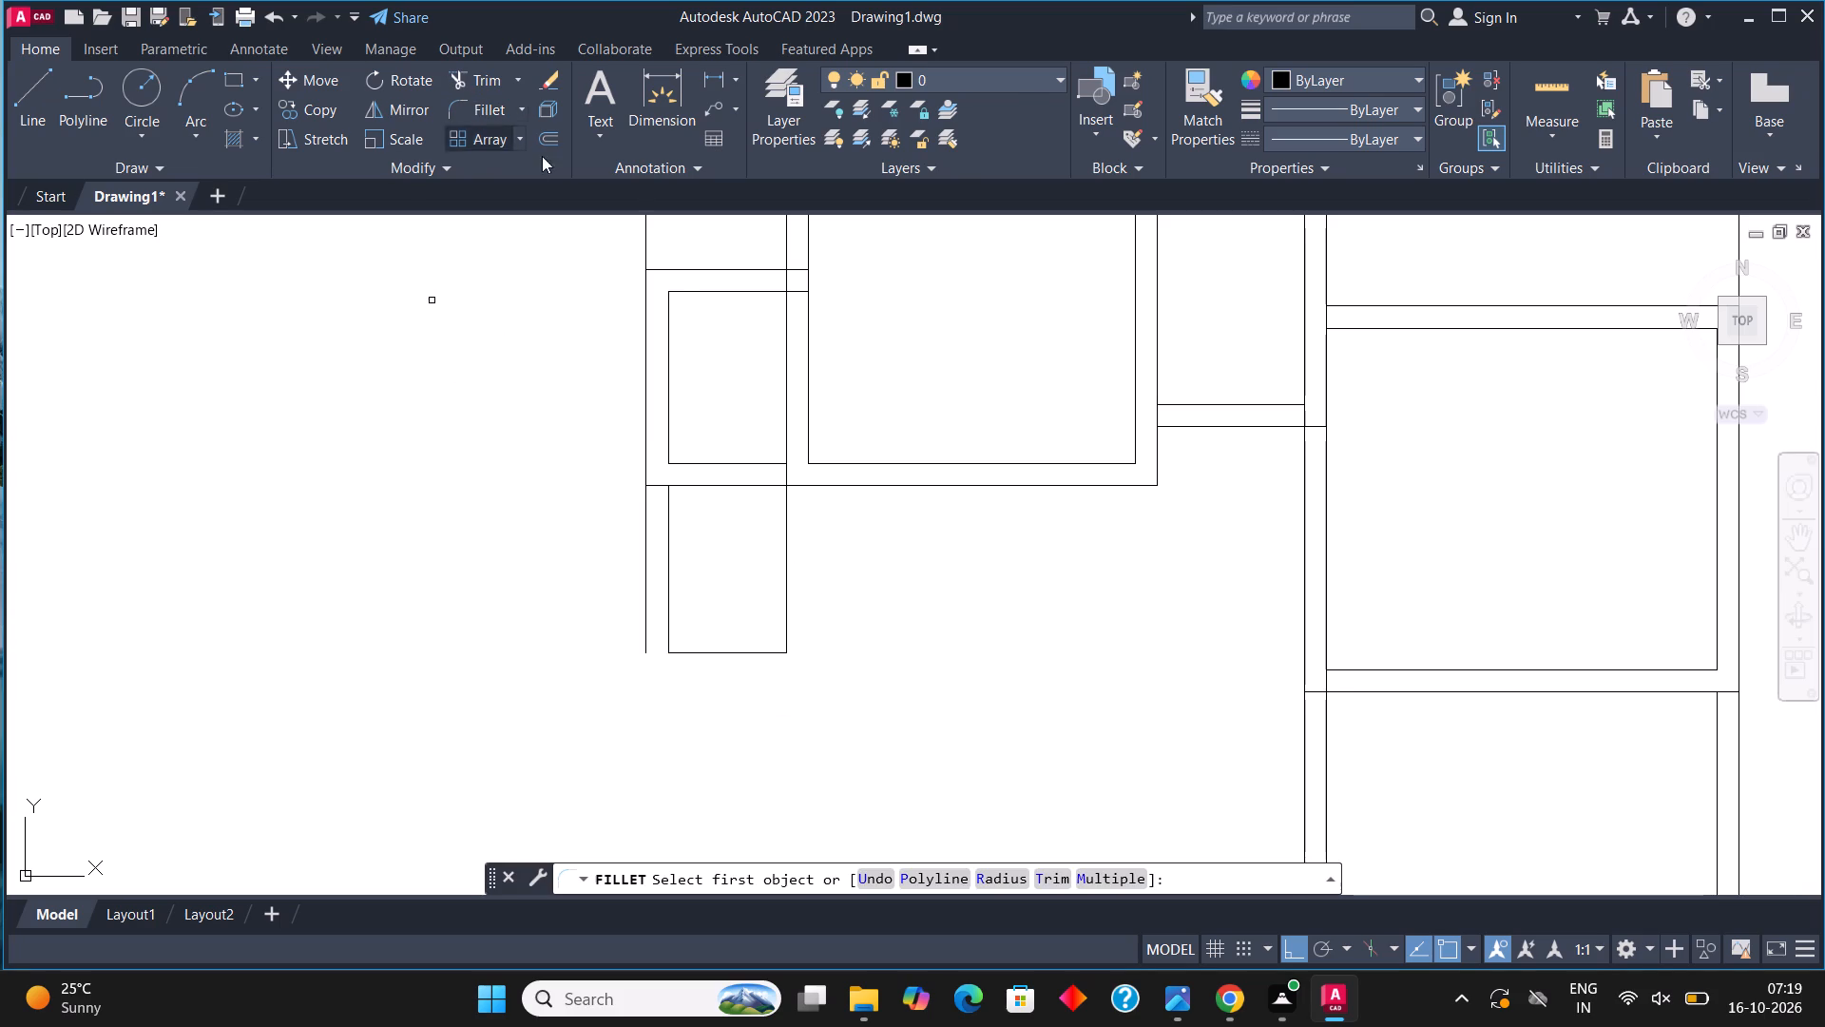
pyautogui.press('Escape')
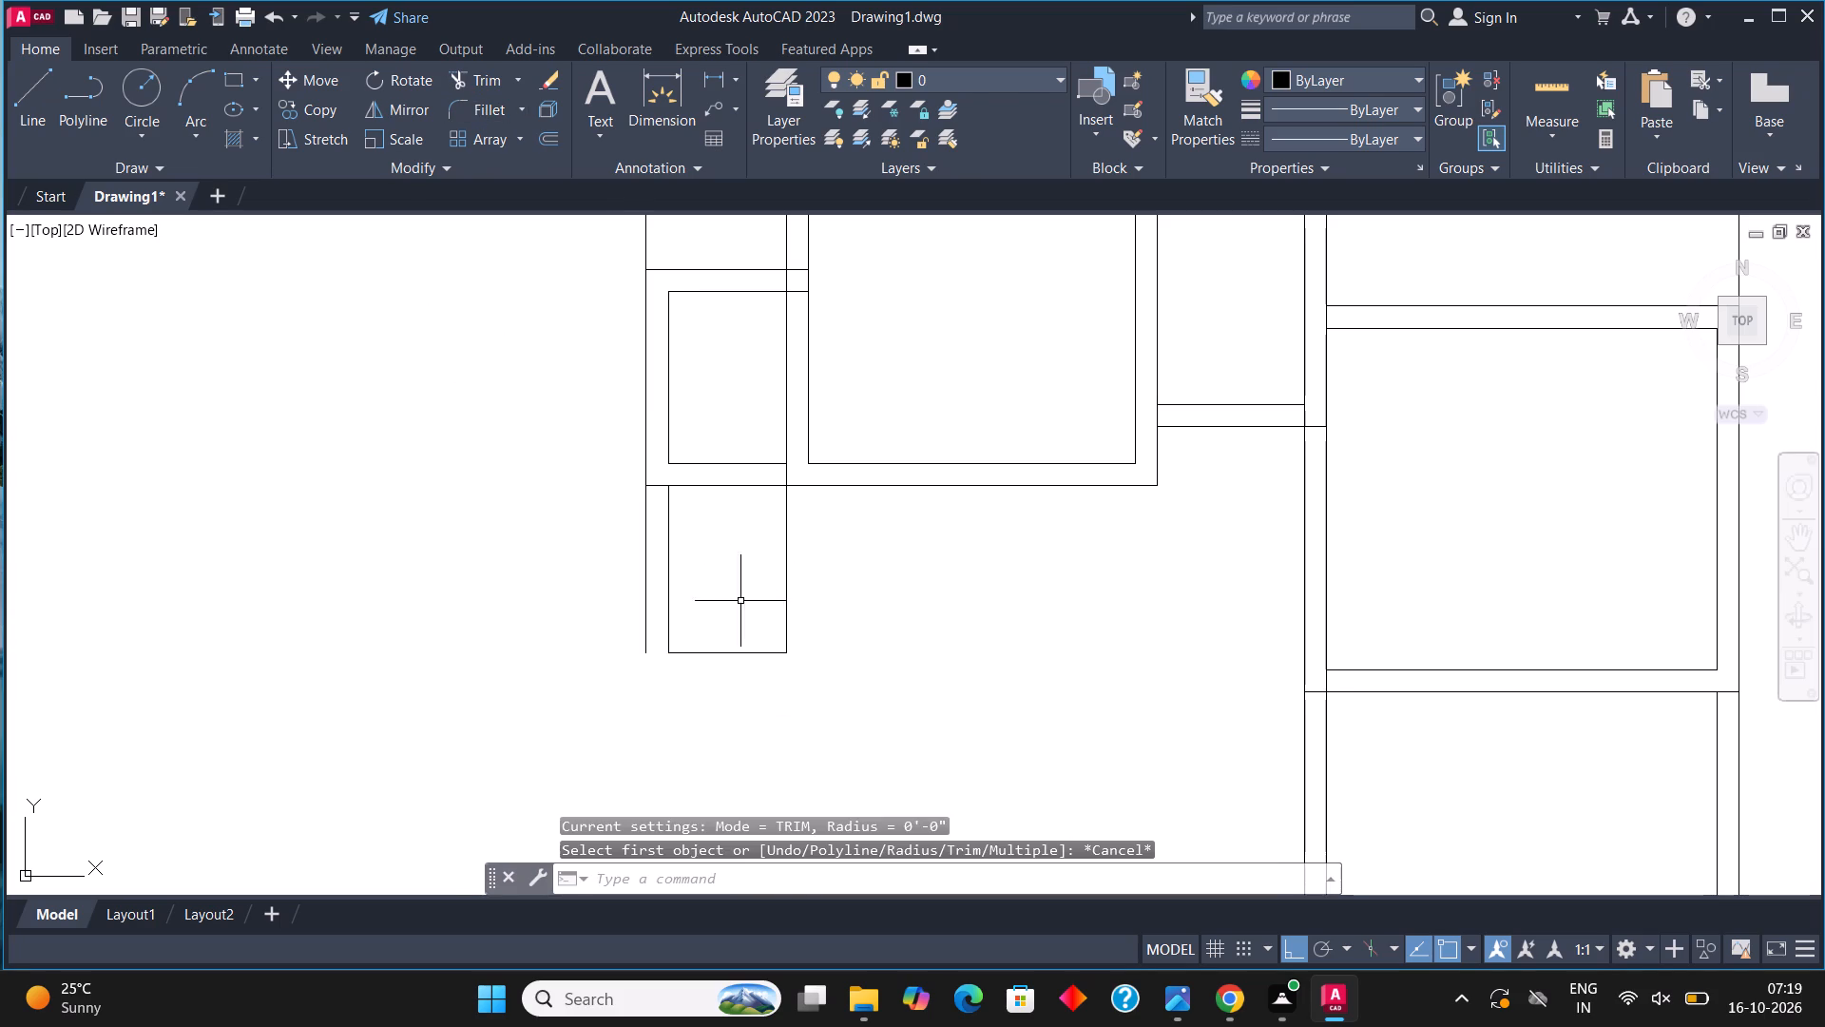
# Offset the new space's right vertical line and bottom line 9" outward to form its right and bottom walls.
pyautogui.click(810, 665)
pyautogui.click(757, 578)
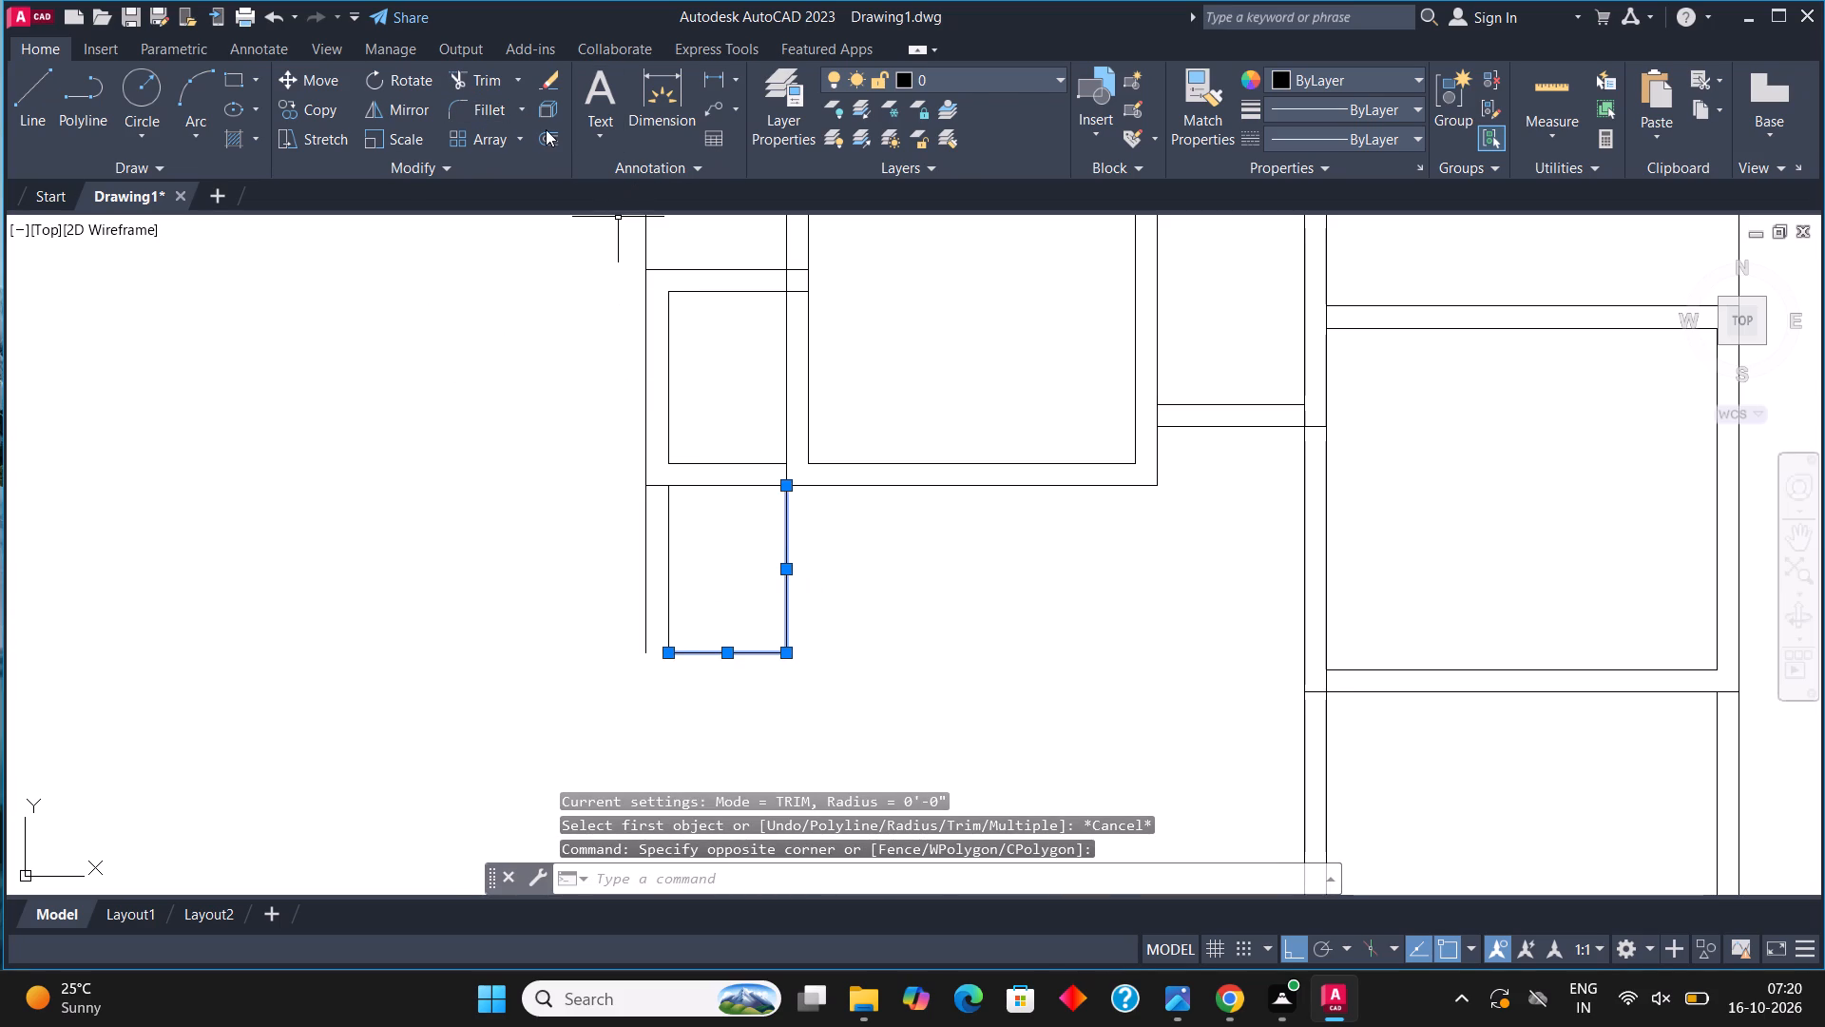
pyautogui.click(546, 129)
pyautogui.click(780, 560)
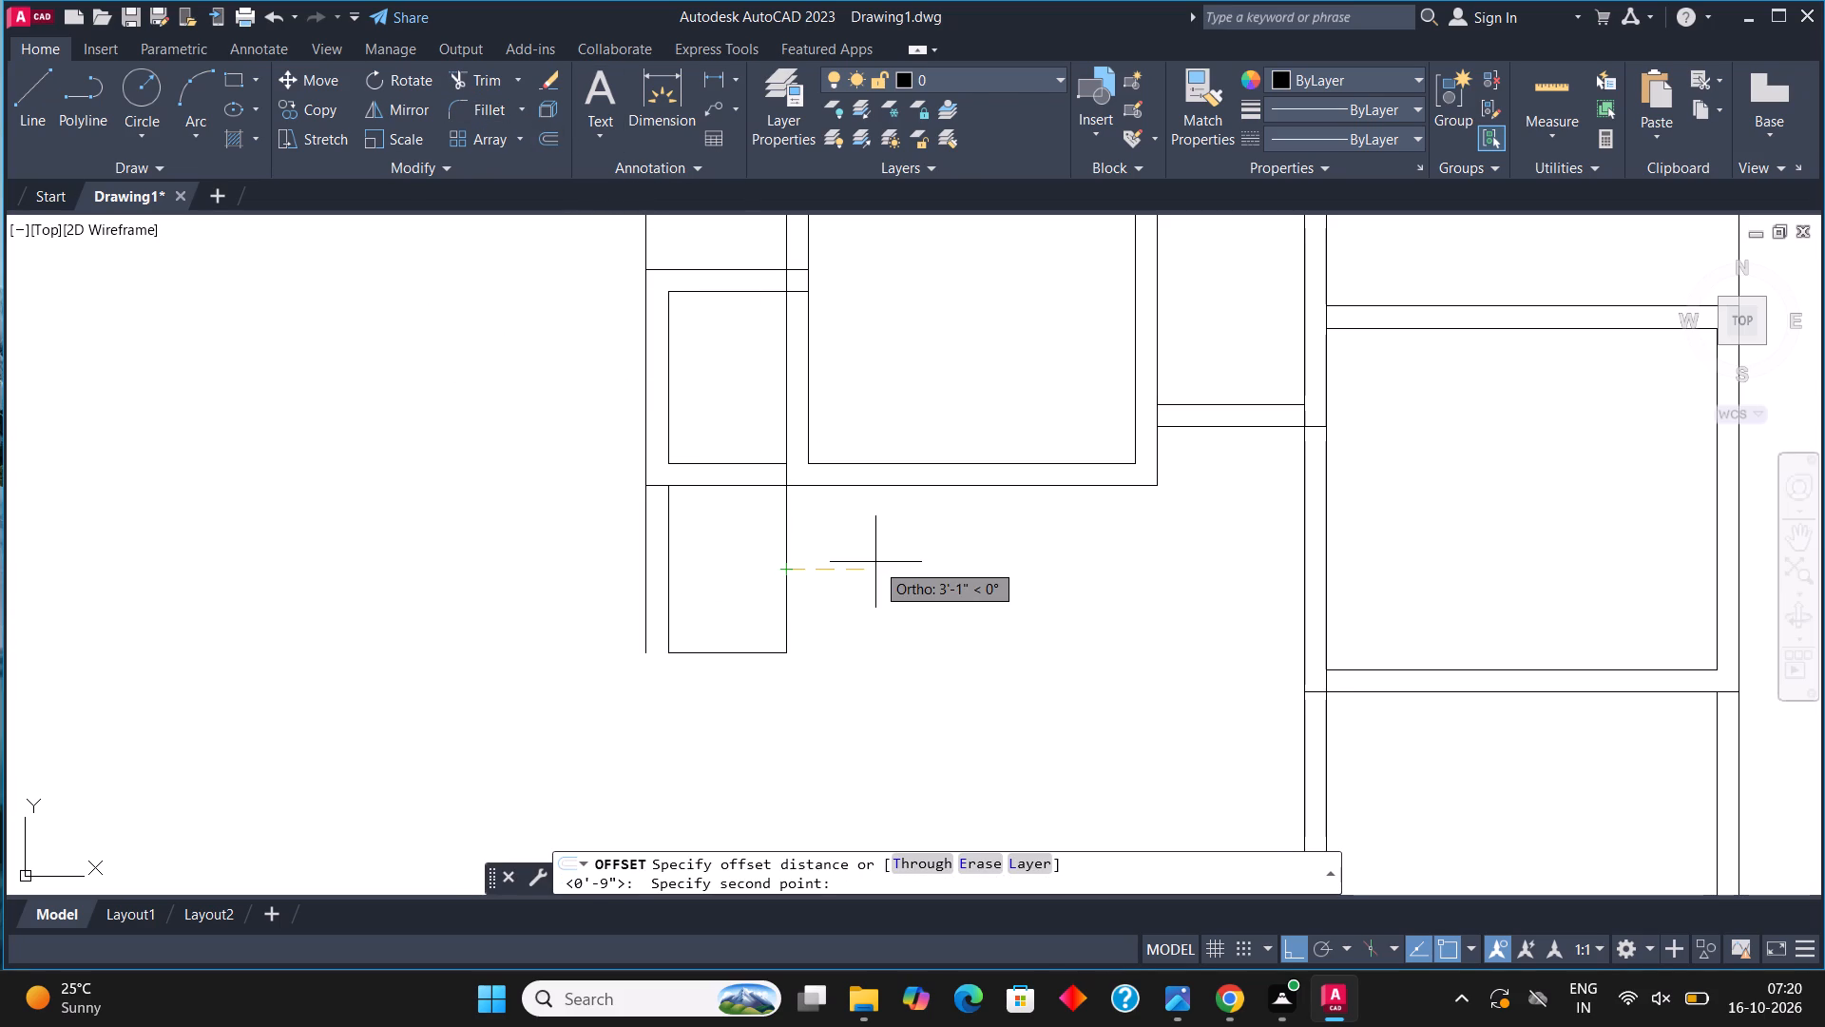
pyautogui.write('9"')
pyautogui.press('Return')
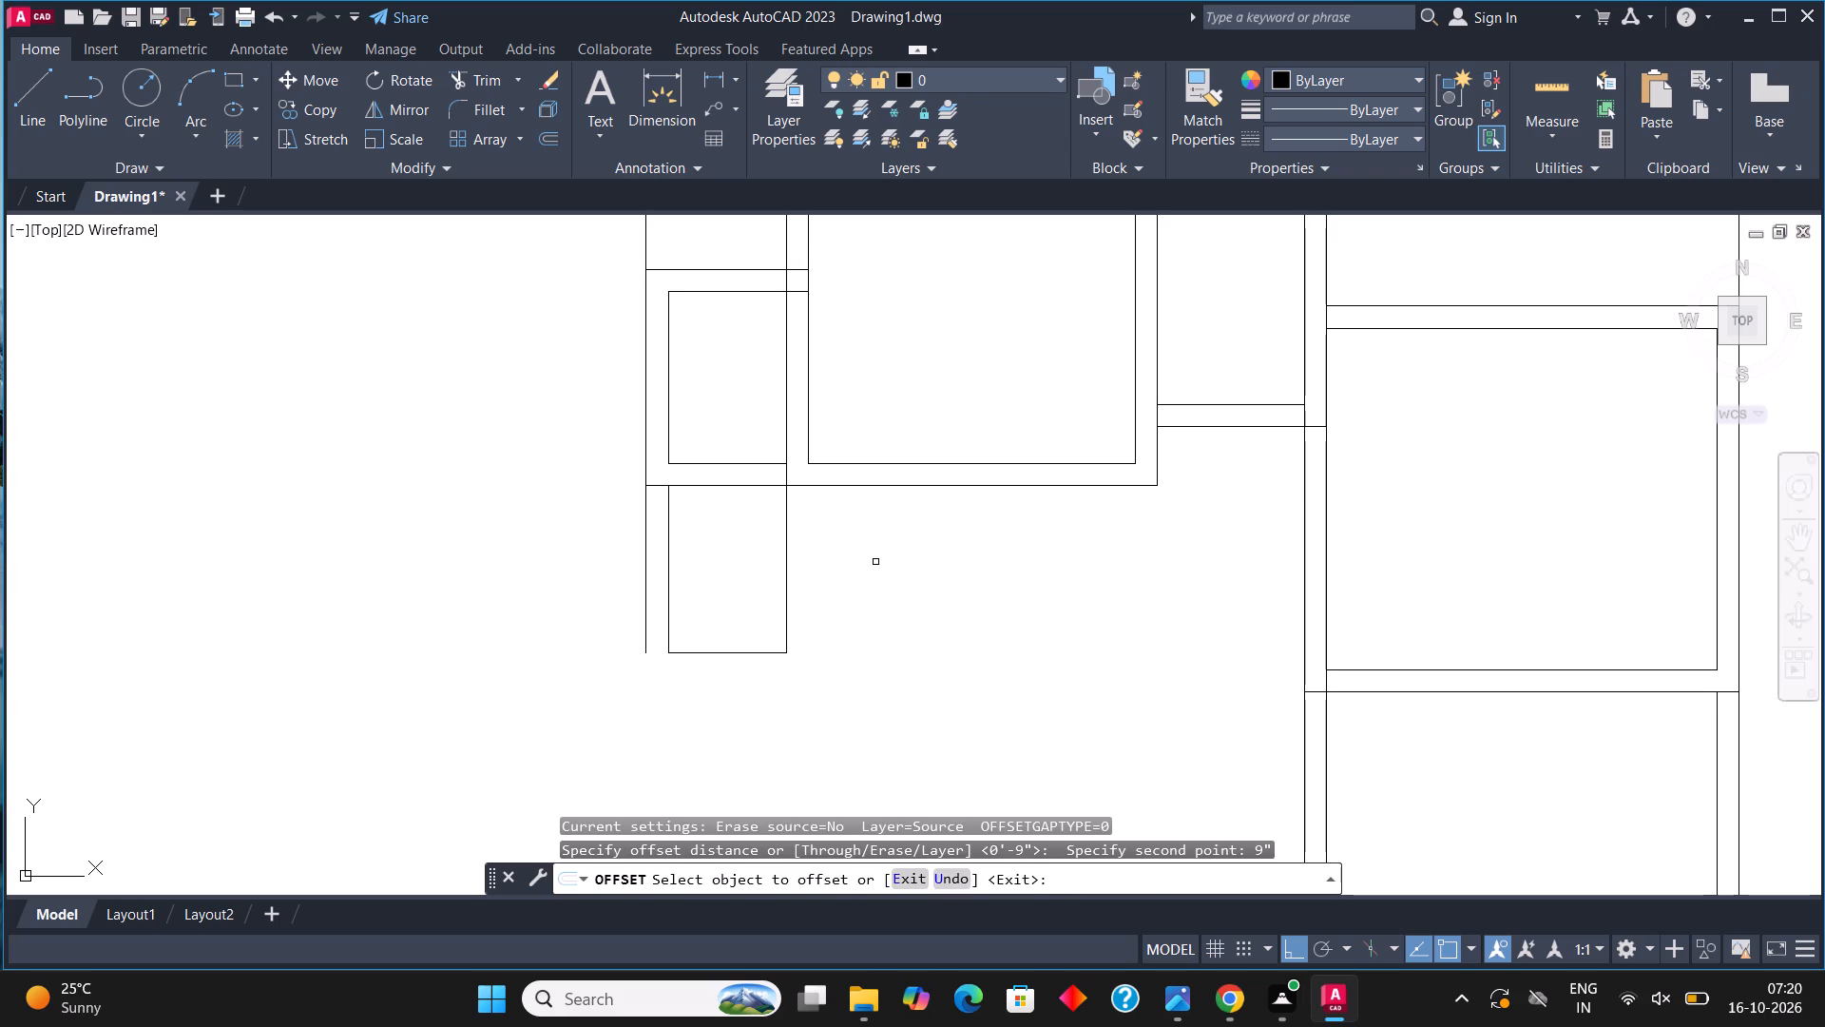
pyautogui.click(783, 582)
pyautogui.click(828, 594)
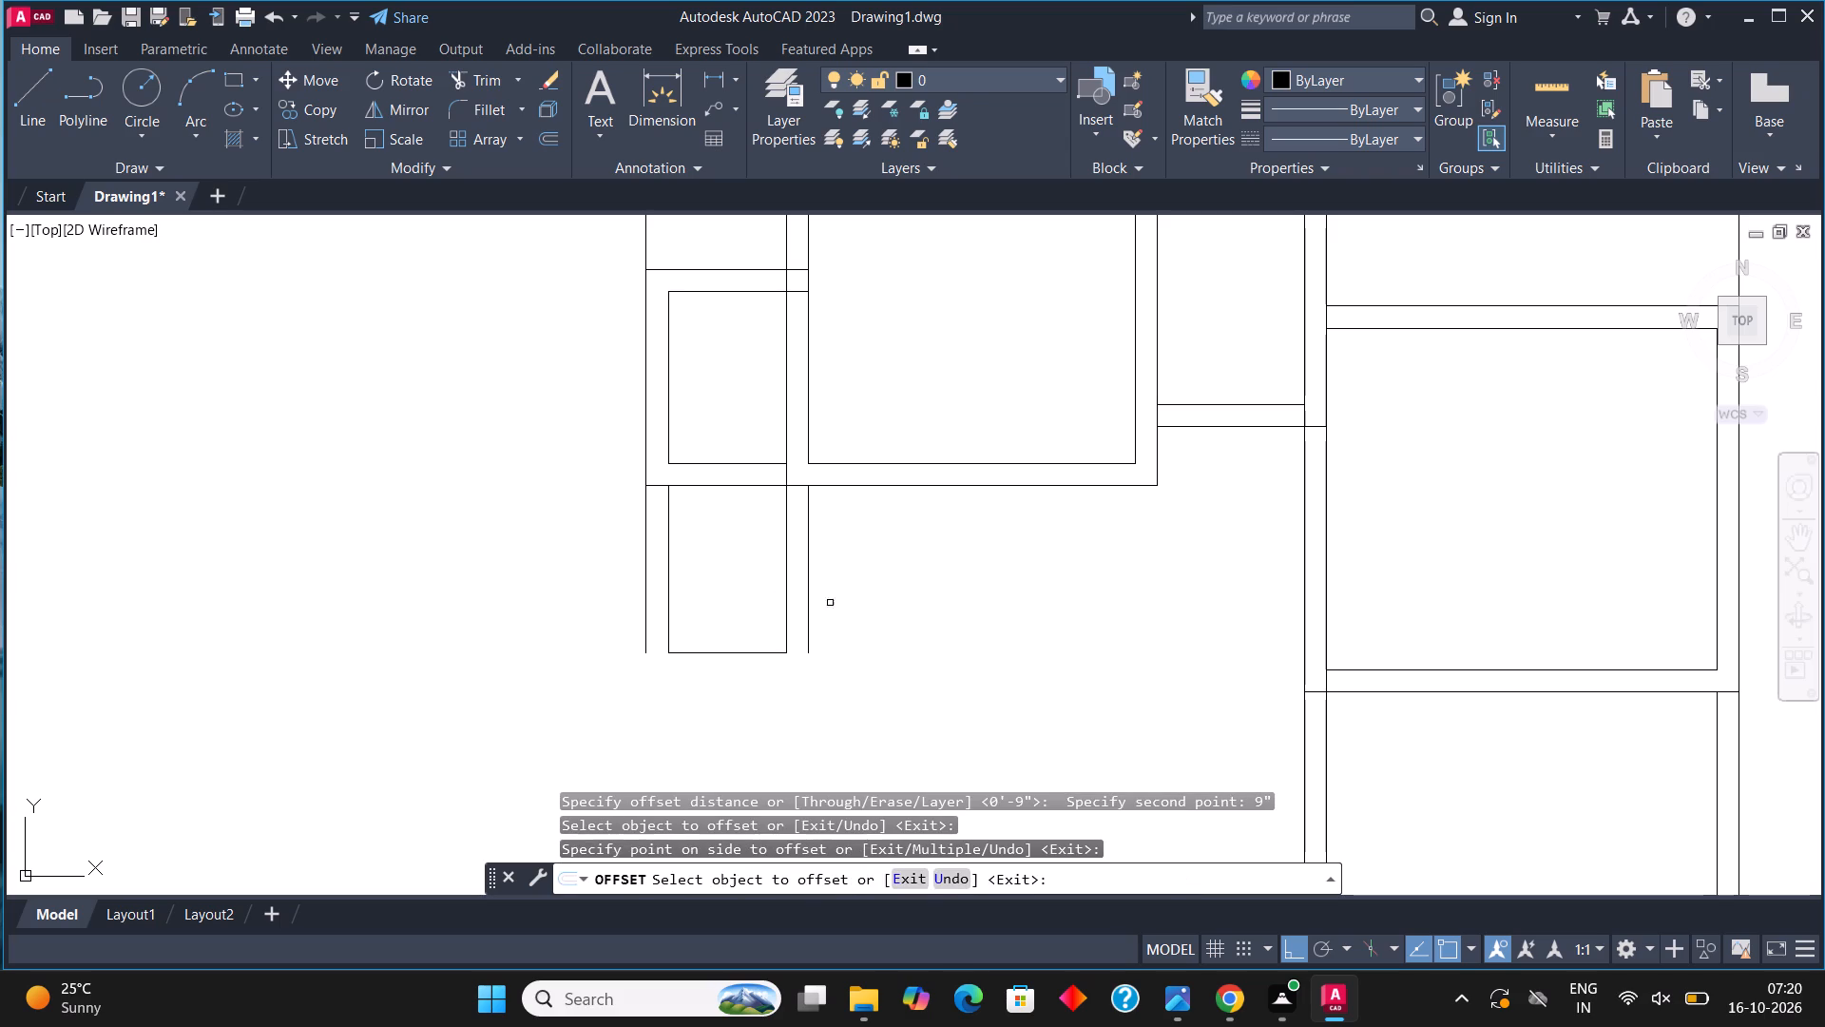
pyautogui.click(746, 655)
pyautogui.click(746, 712)
pyautogui.moveTo(857, 643); pyautogui.dragTo(840, 610, button='middle')
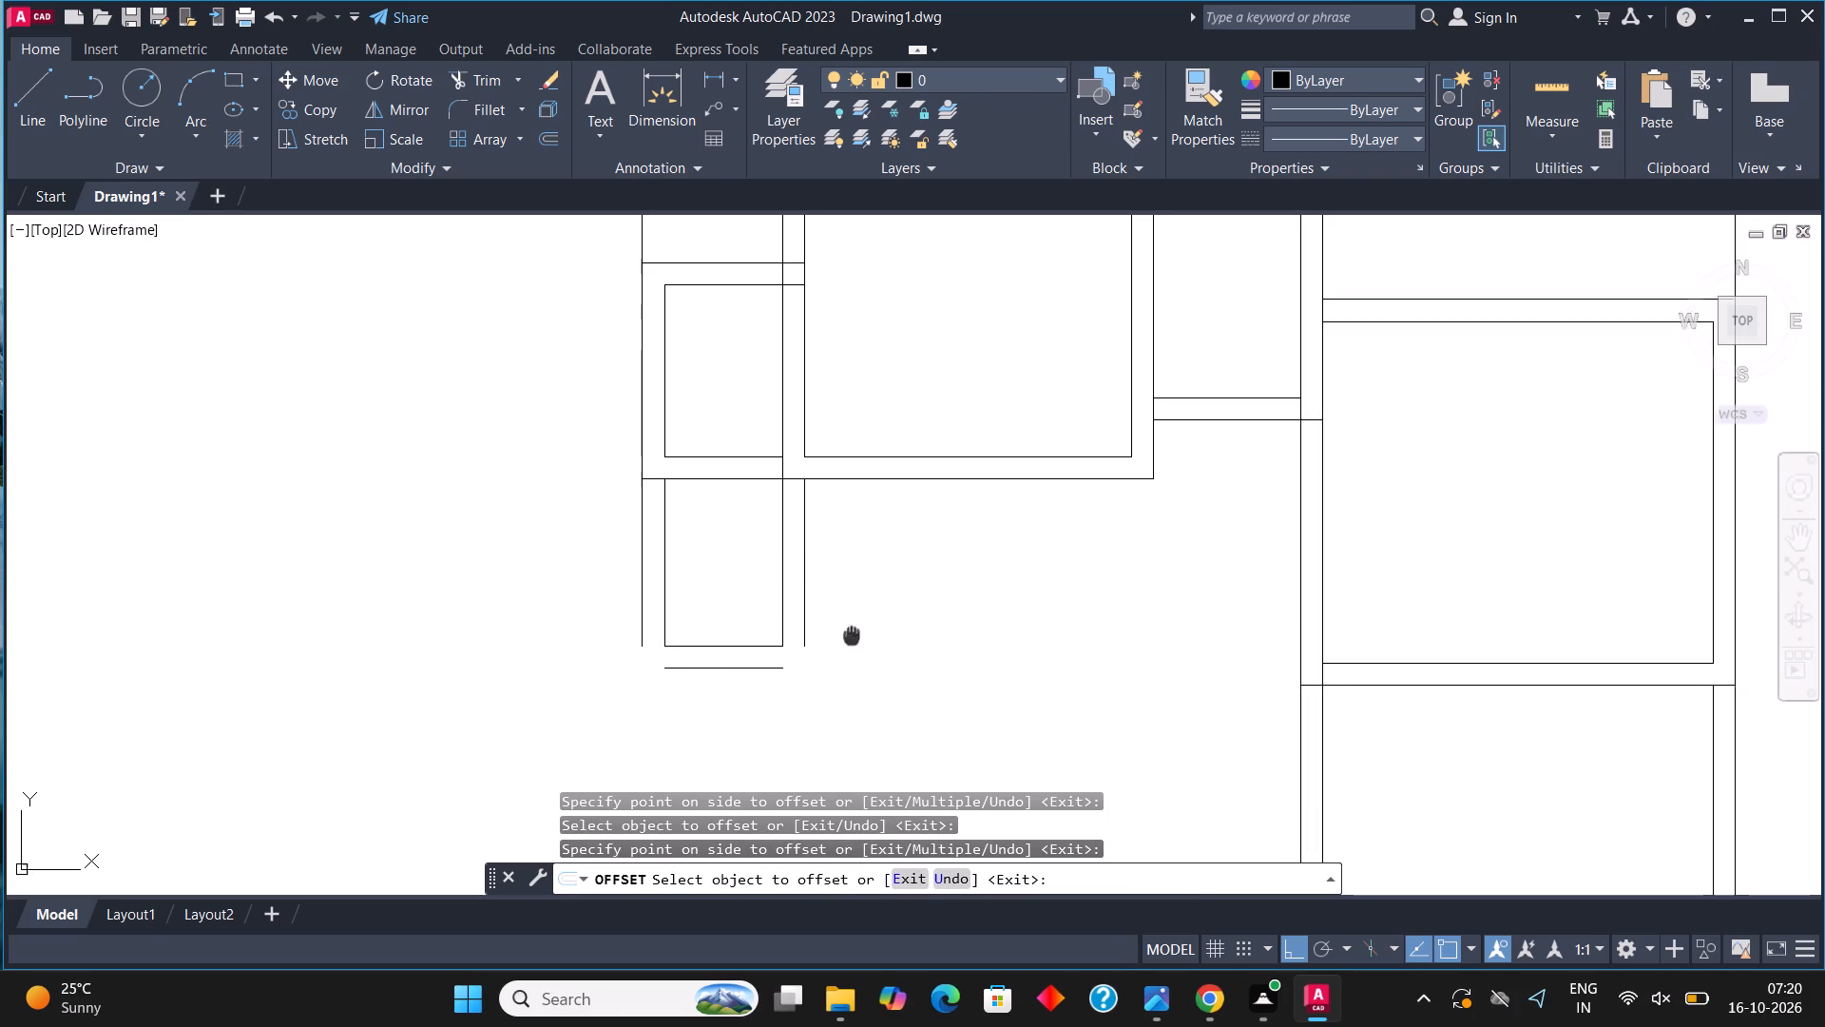
pyautogui.moveTo(840, 610); pyautogui.dragTo(827, 582, button='middle')
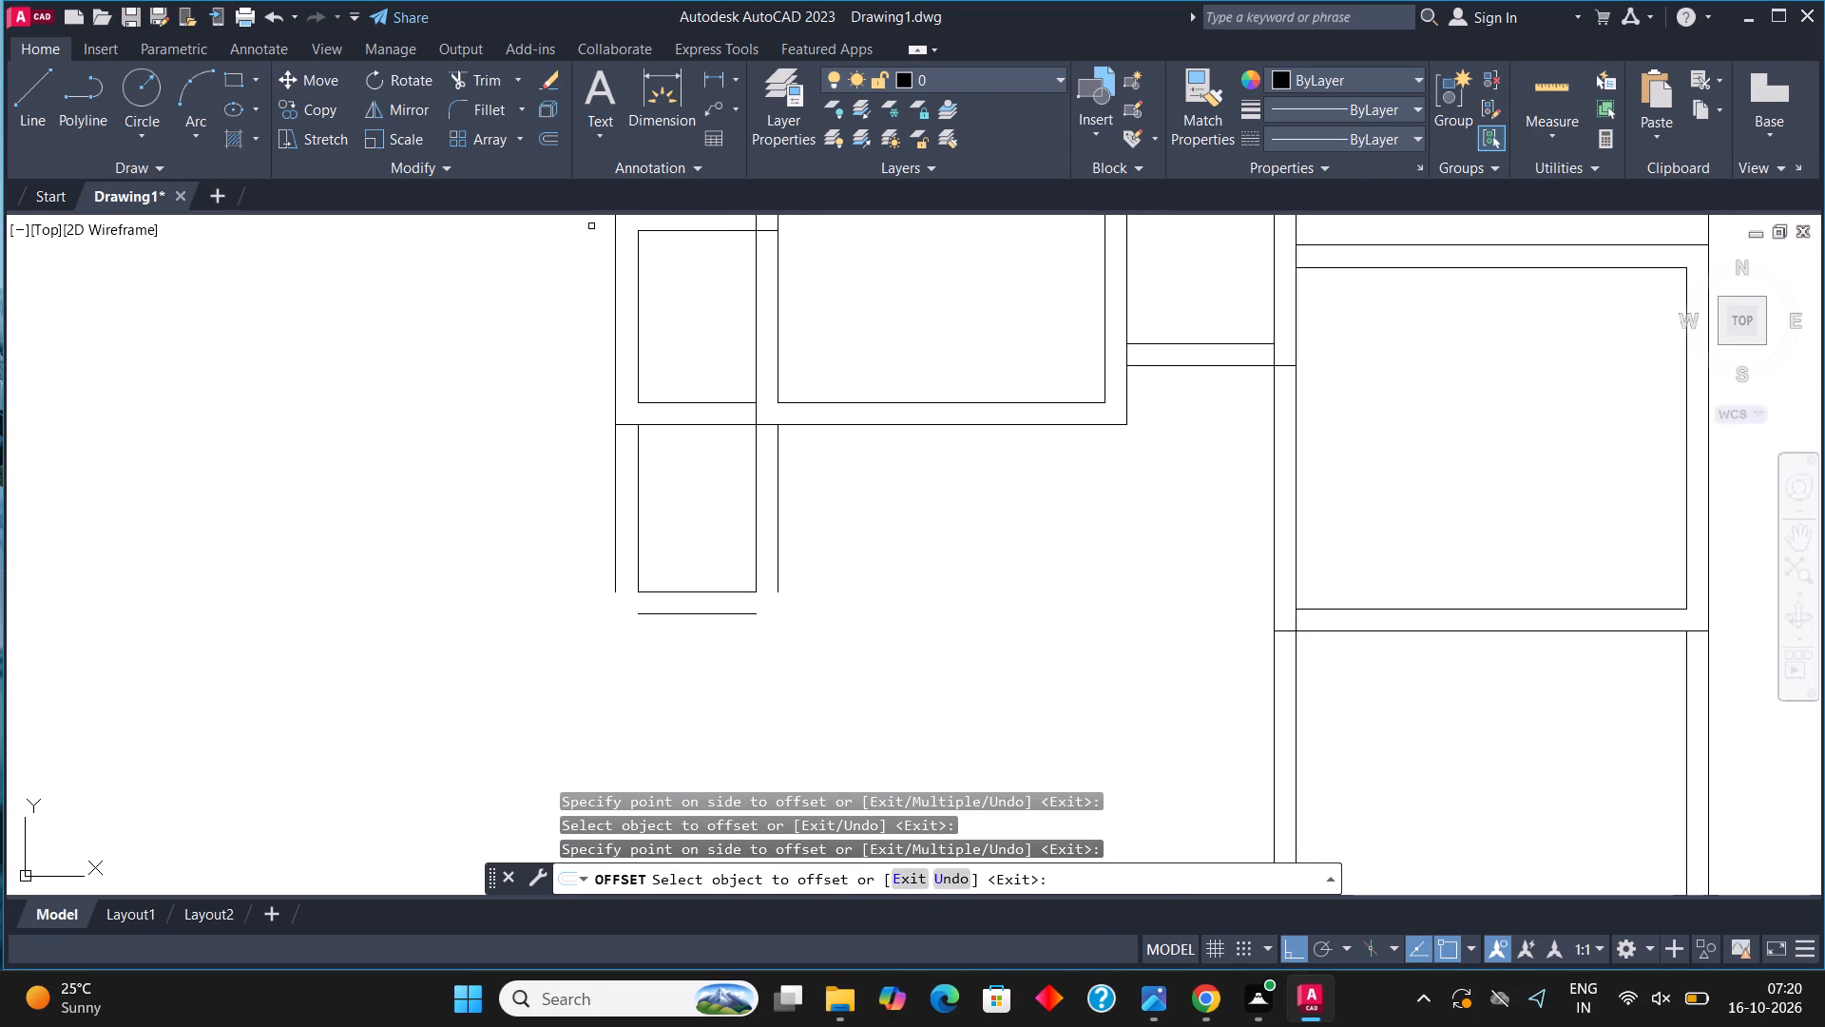
# Fillet the outer bottom line with the outer left and right wall lines to close both bottom corners of the space.
pyautogui.click(479, 107)
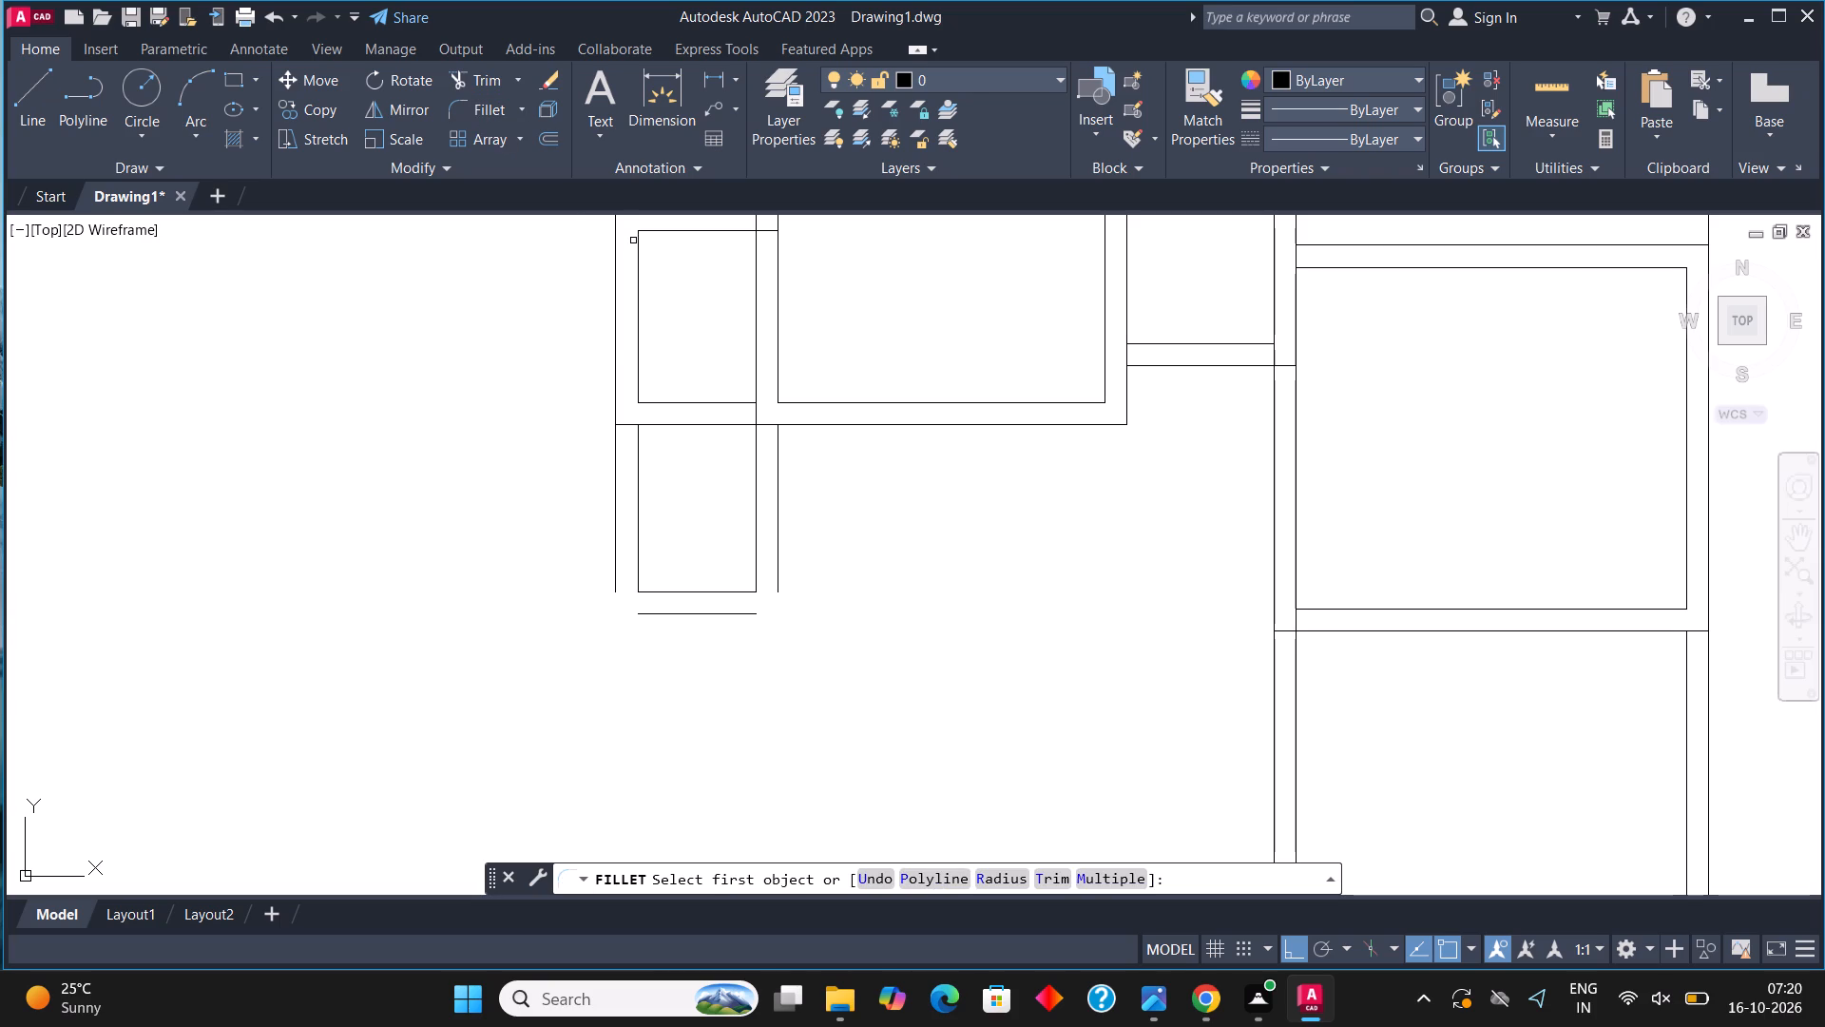
pyautogui.click(612, 522)
pyautogui.click(664, 613)
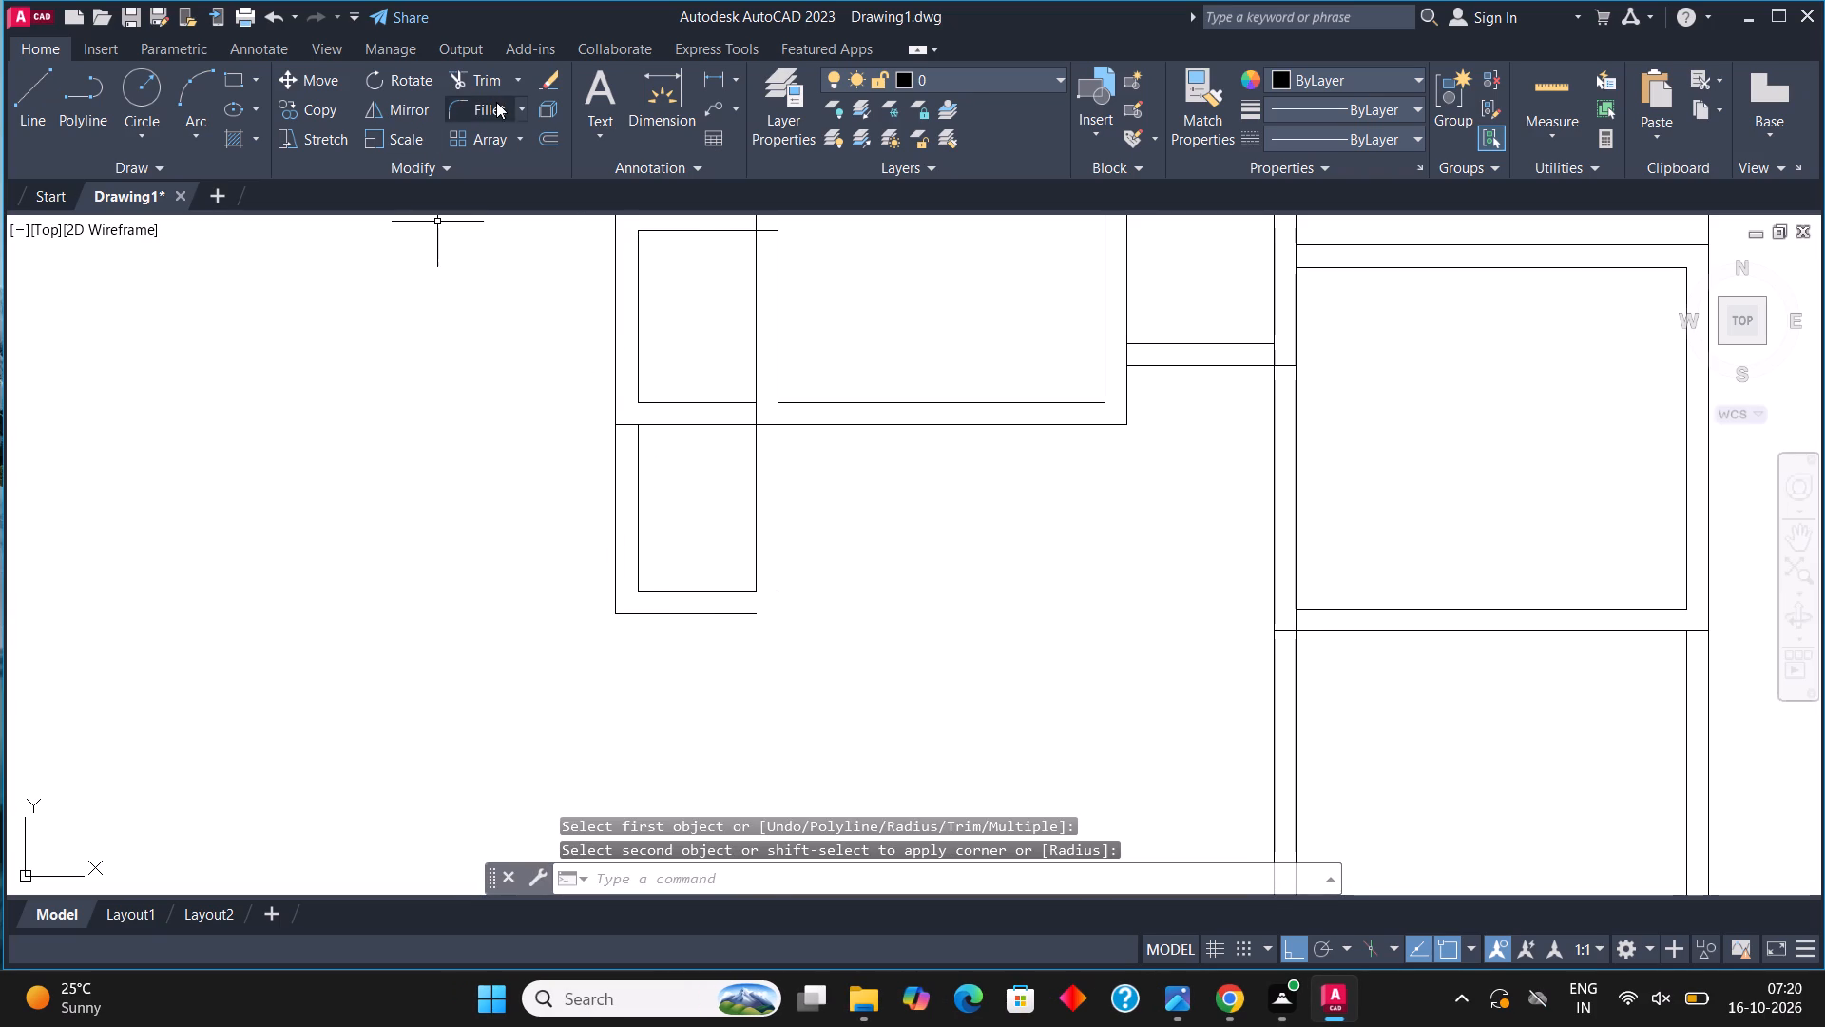
pyautogui.click(496, 102)
pyautogui.click(733, 616)
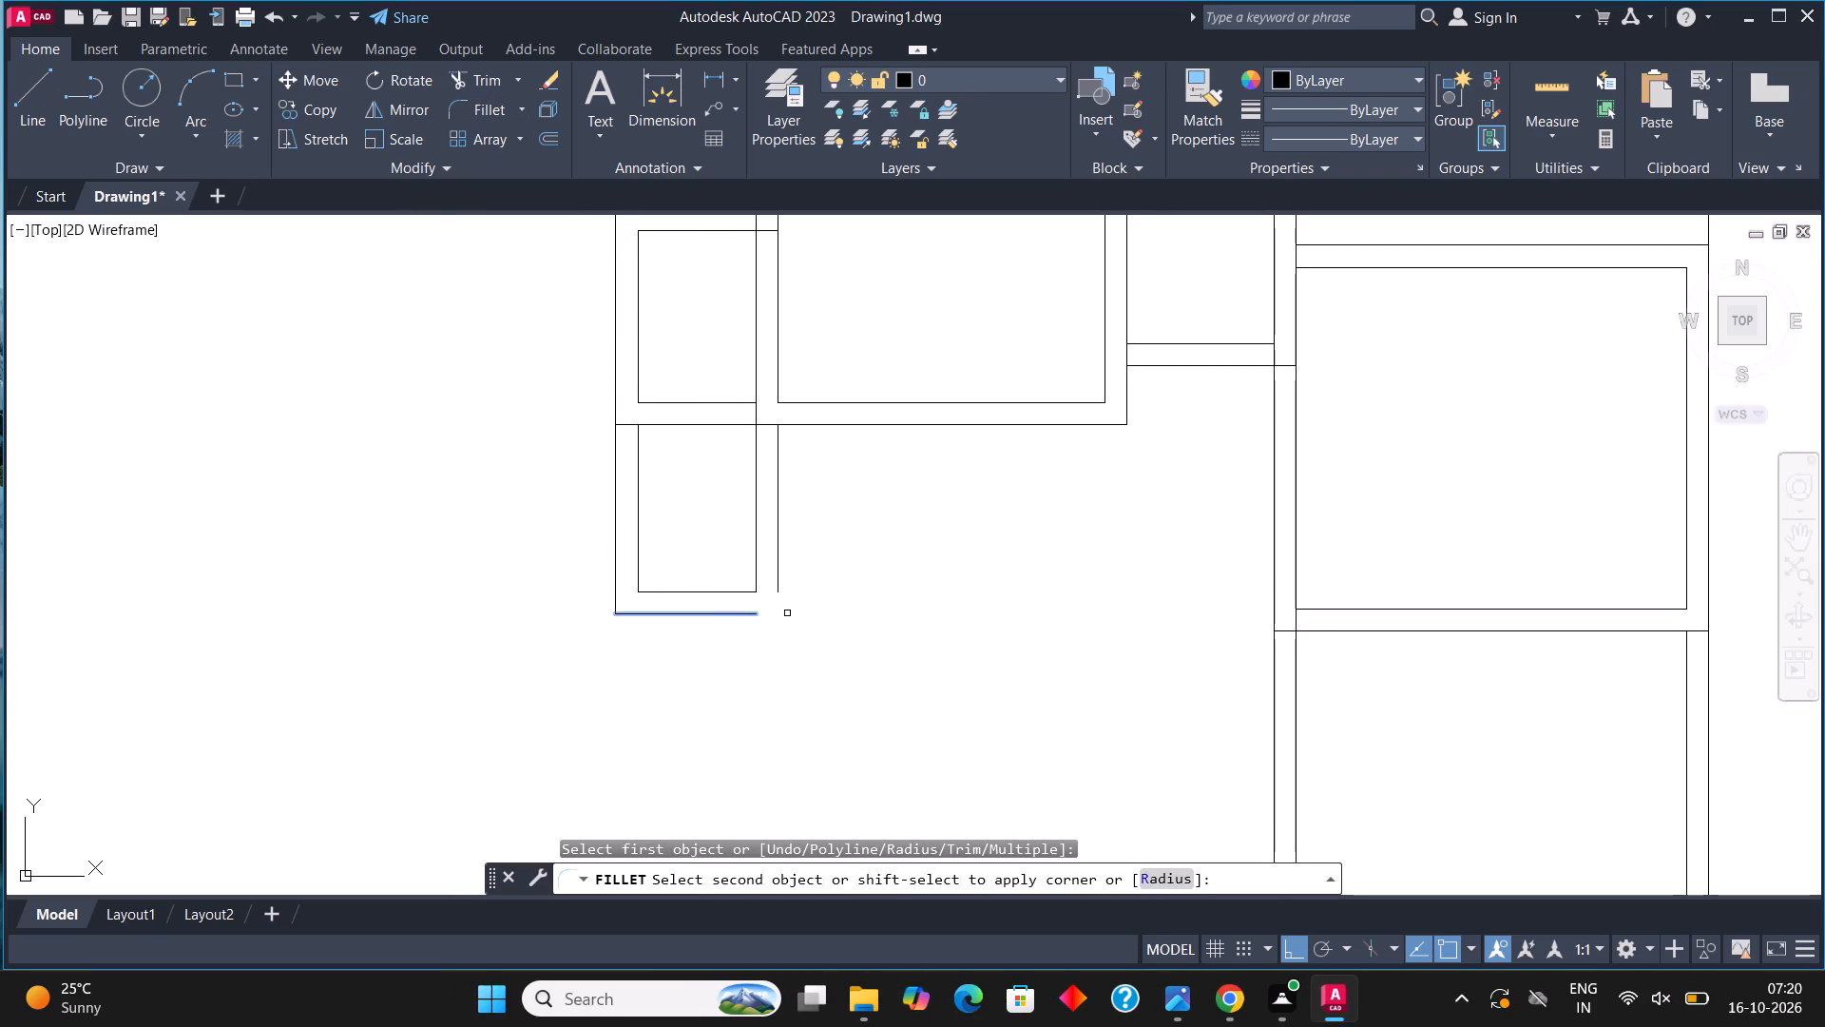
pyautogui.click(772, 550)
pyautogui.click(776, 525)
# Draw a 6'2" vertical line downward from the outer bottom-right corner of the 5'8" deep space.
pyautogui.scroll(-2, 781, 596)
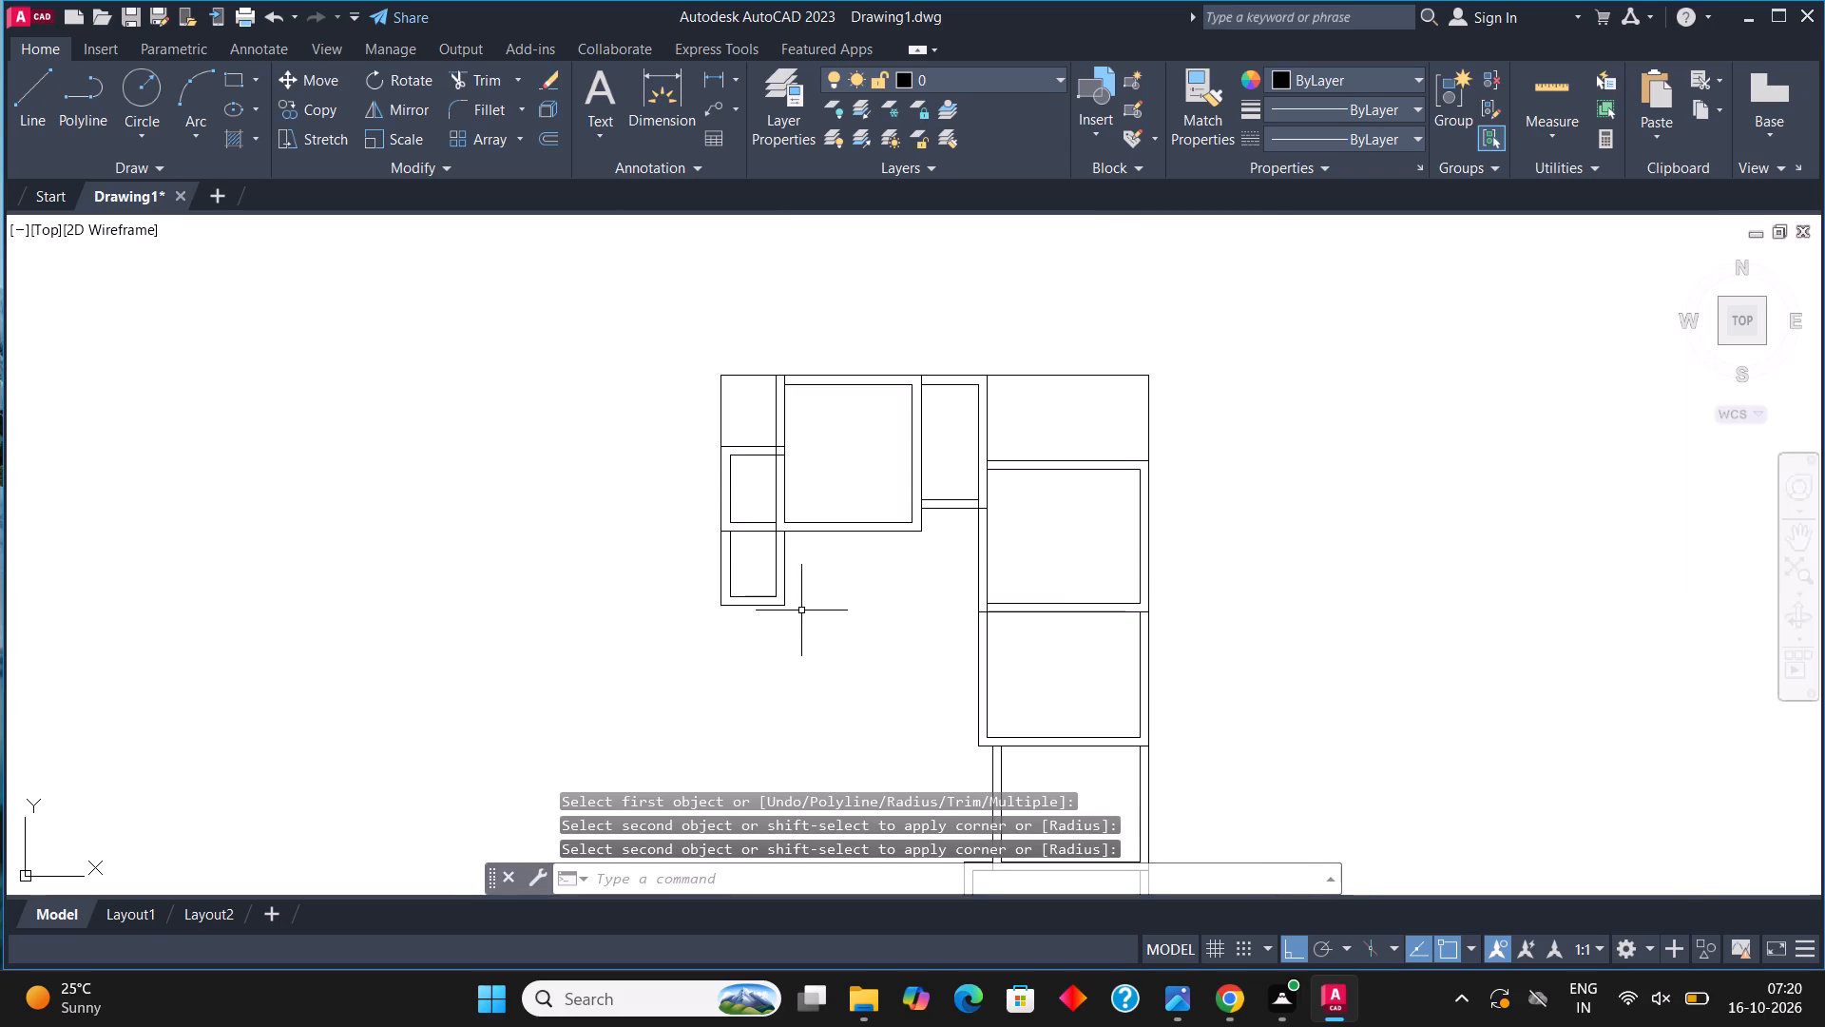
pyautogui.moveTo(806, 608); pyautogui.dragTo(820, 516, button='middle')
pyautogui.click(22, 87)
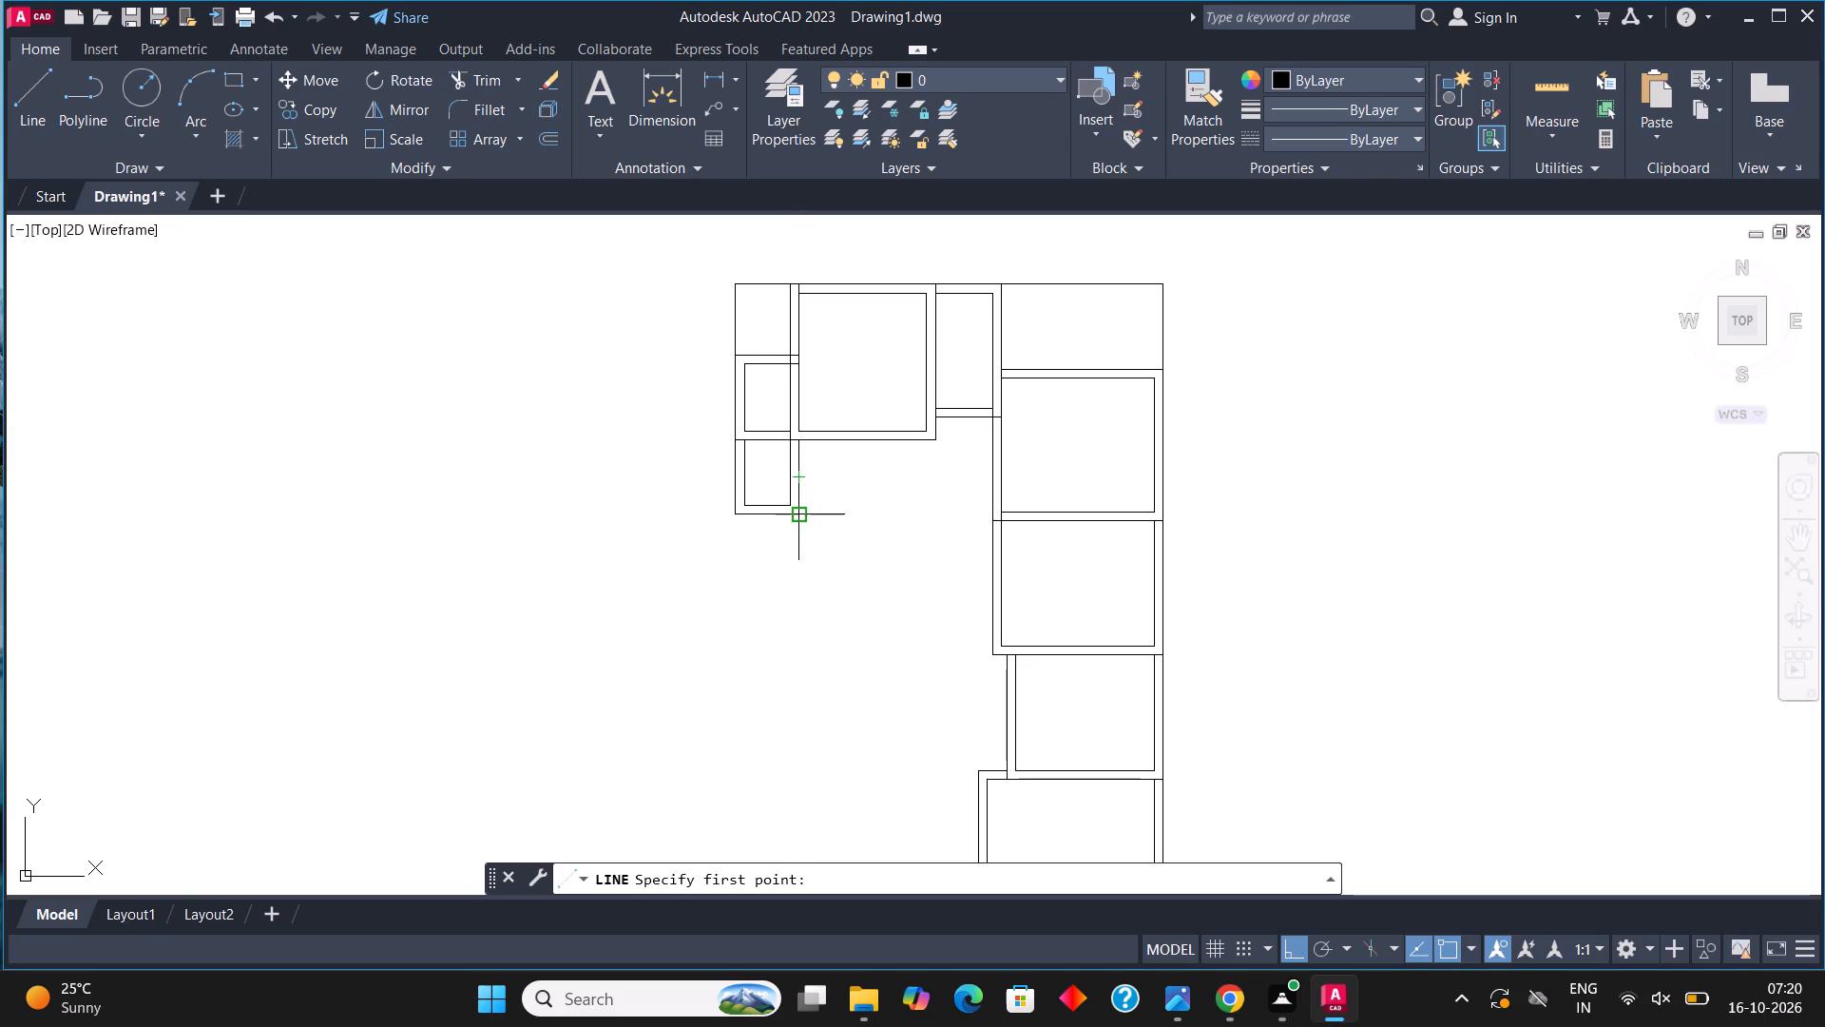
pyautogui.scroll(3, 803, 513)
pyautogui.moveTo(785, 502); pyautogui.dragTo(890, 489, button='middle')
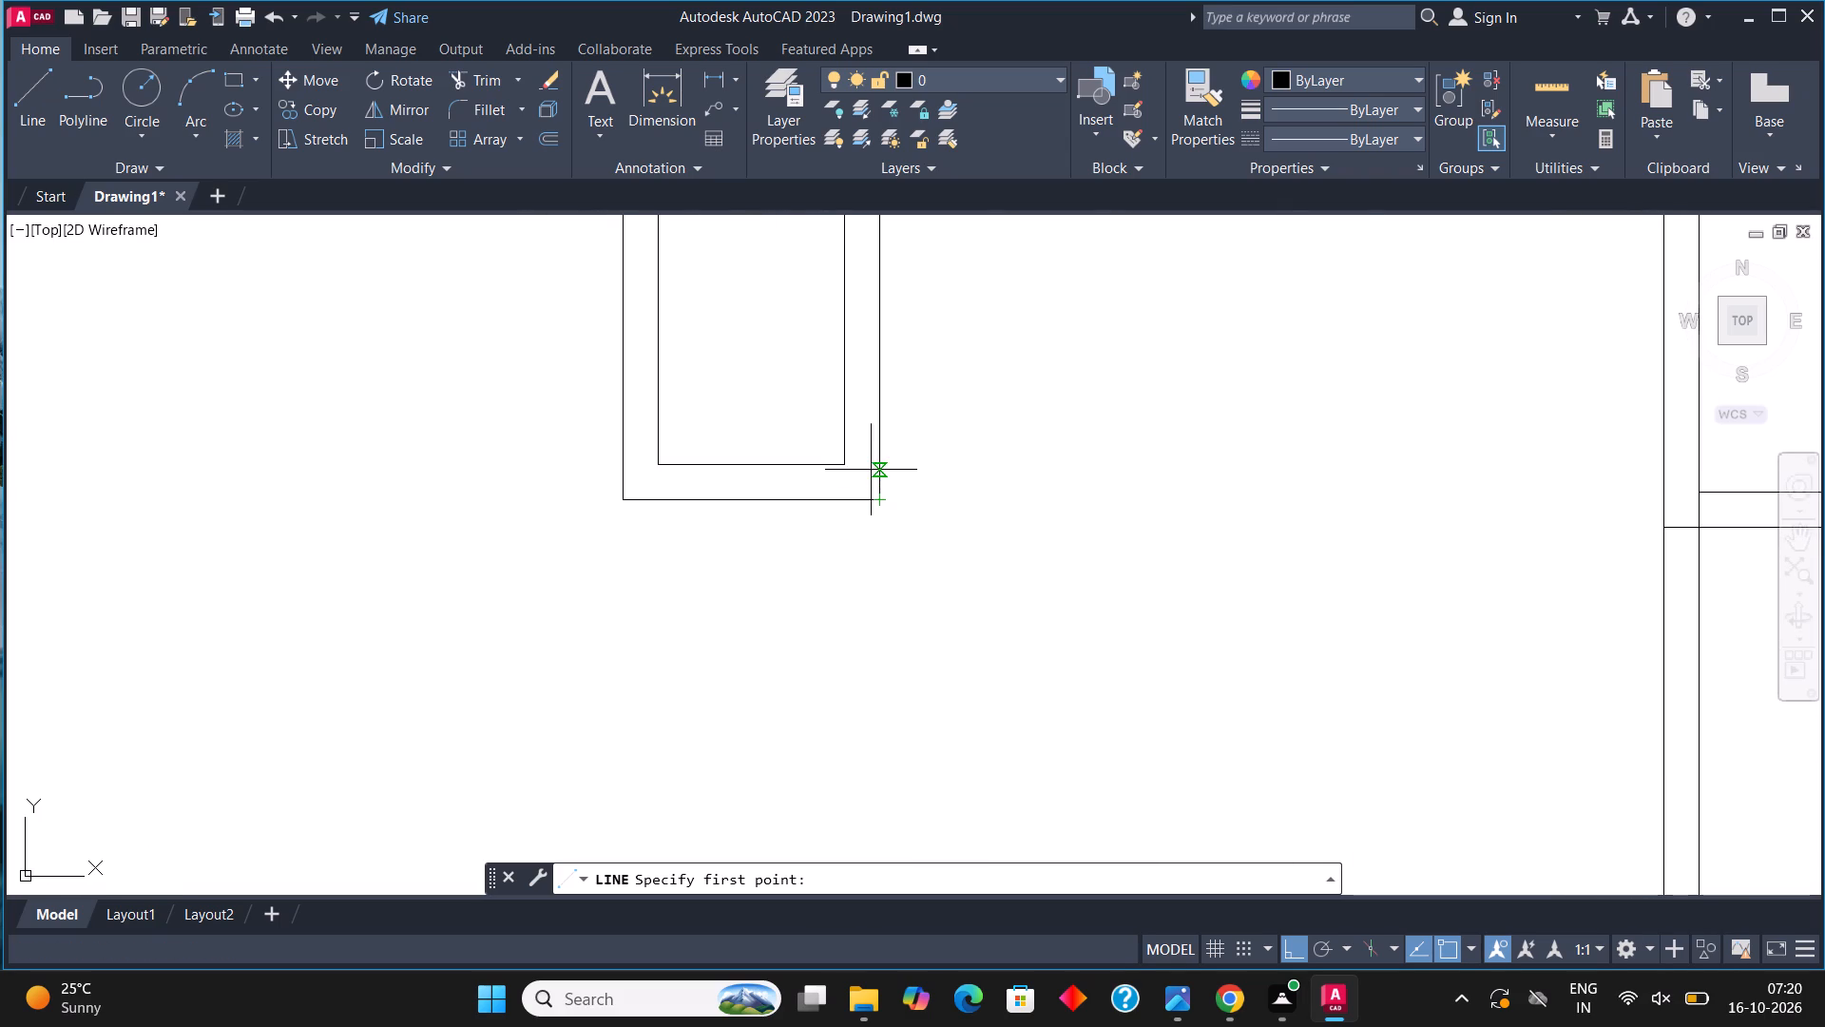
pyautogui.scroll(-1, 871, 471)
pyautogui.click(869, 491)
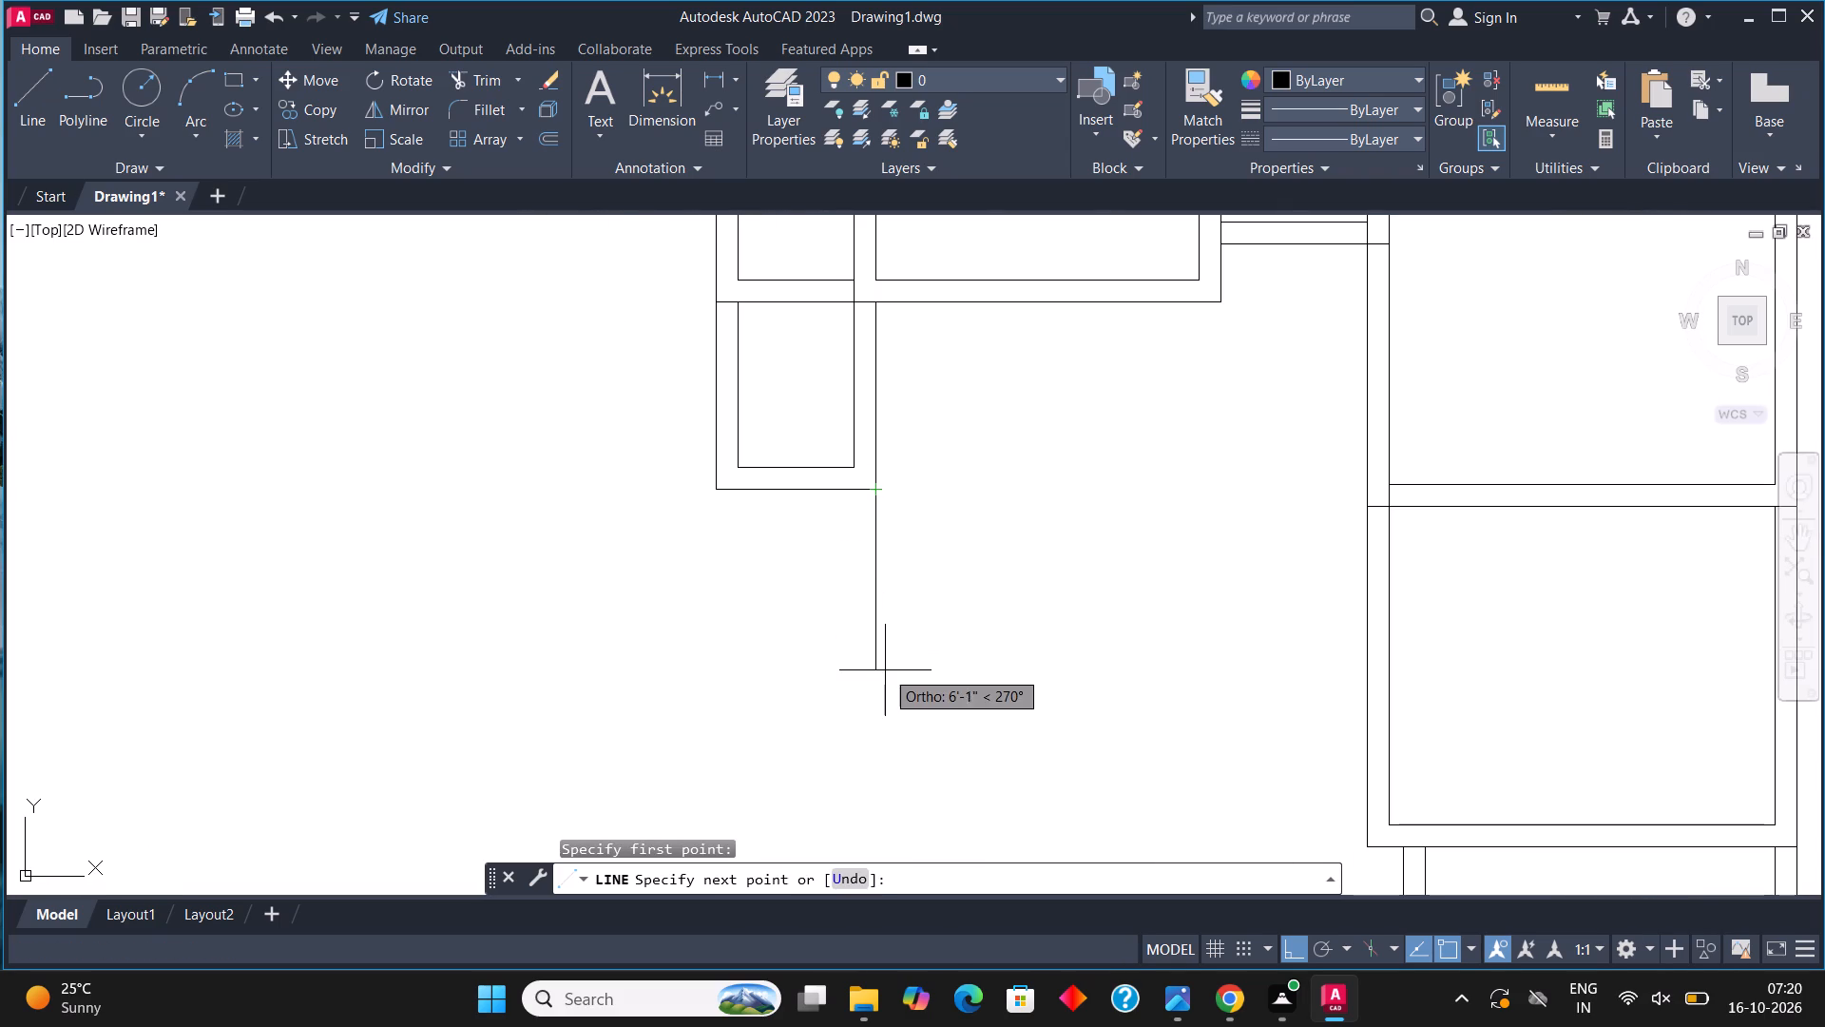
pyautogui.write("6'2")
pyautogui.hotkey('shift', '"')
pyautogui.press('Return')
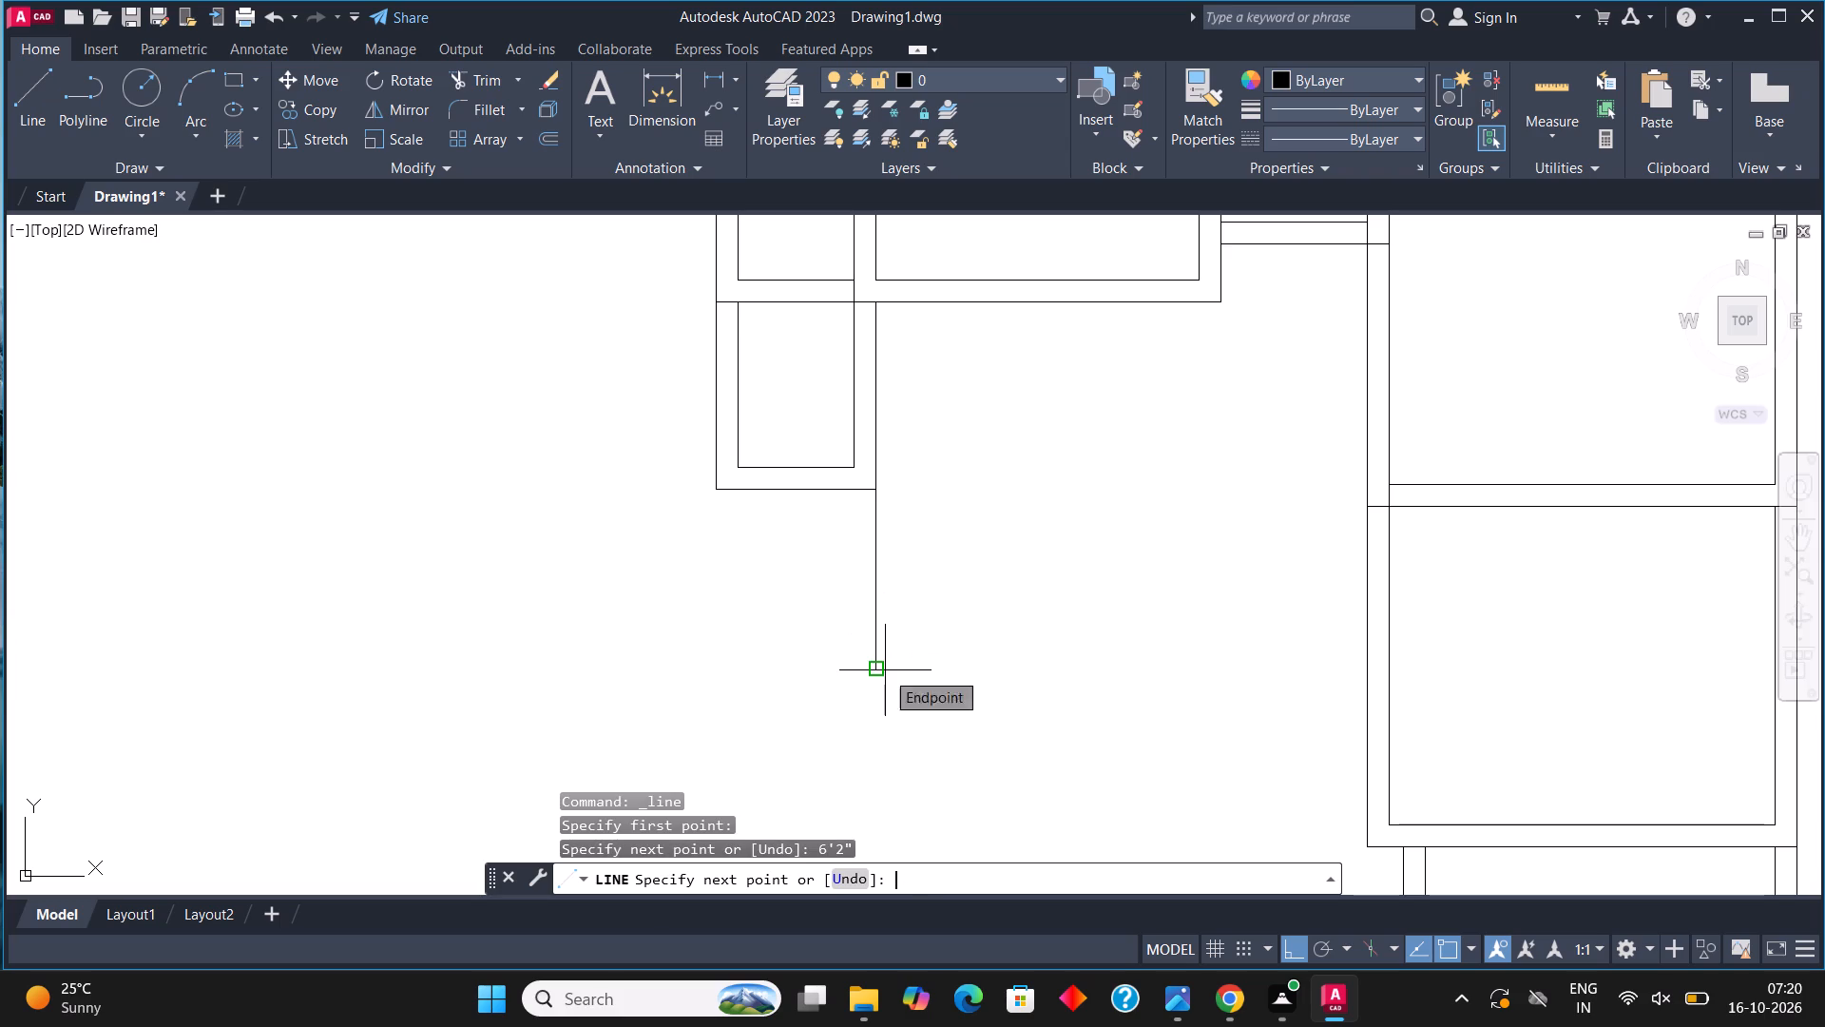
pyautogui.press('Escape')
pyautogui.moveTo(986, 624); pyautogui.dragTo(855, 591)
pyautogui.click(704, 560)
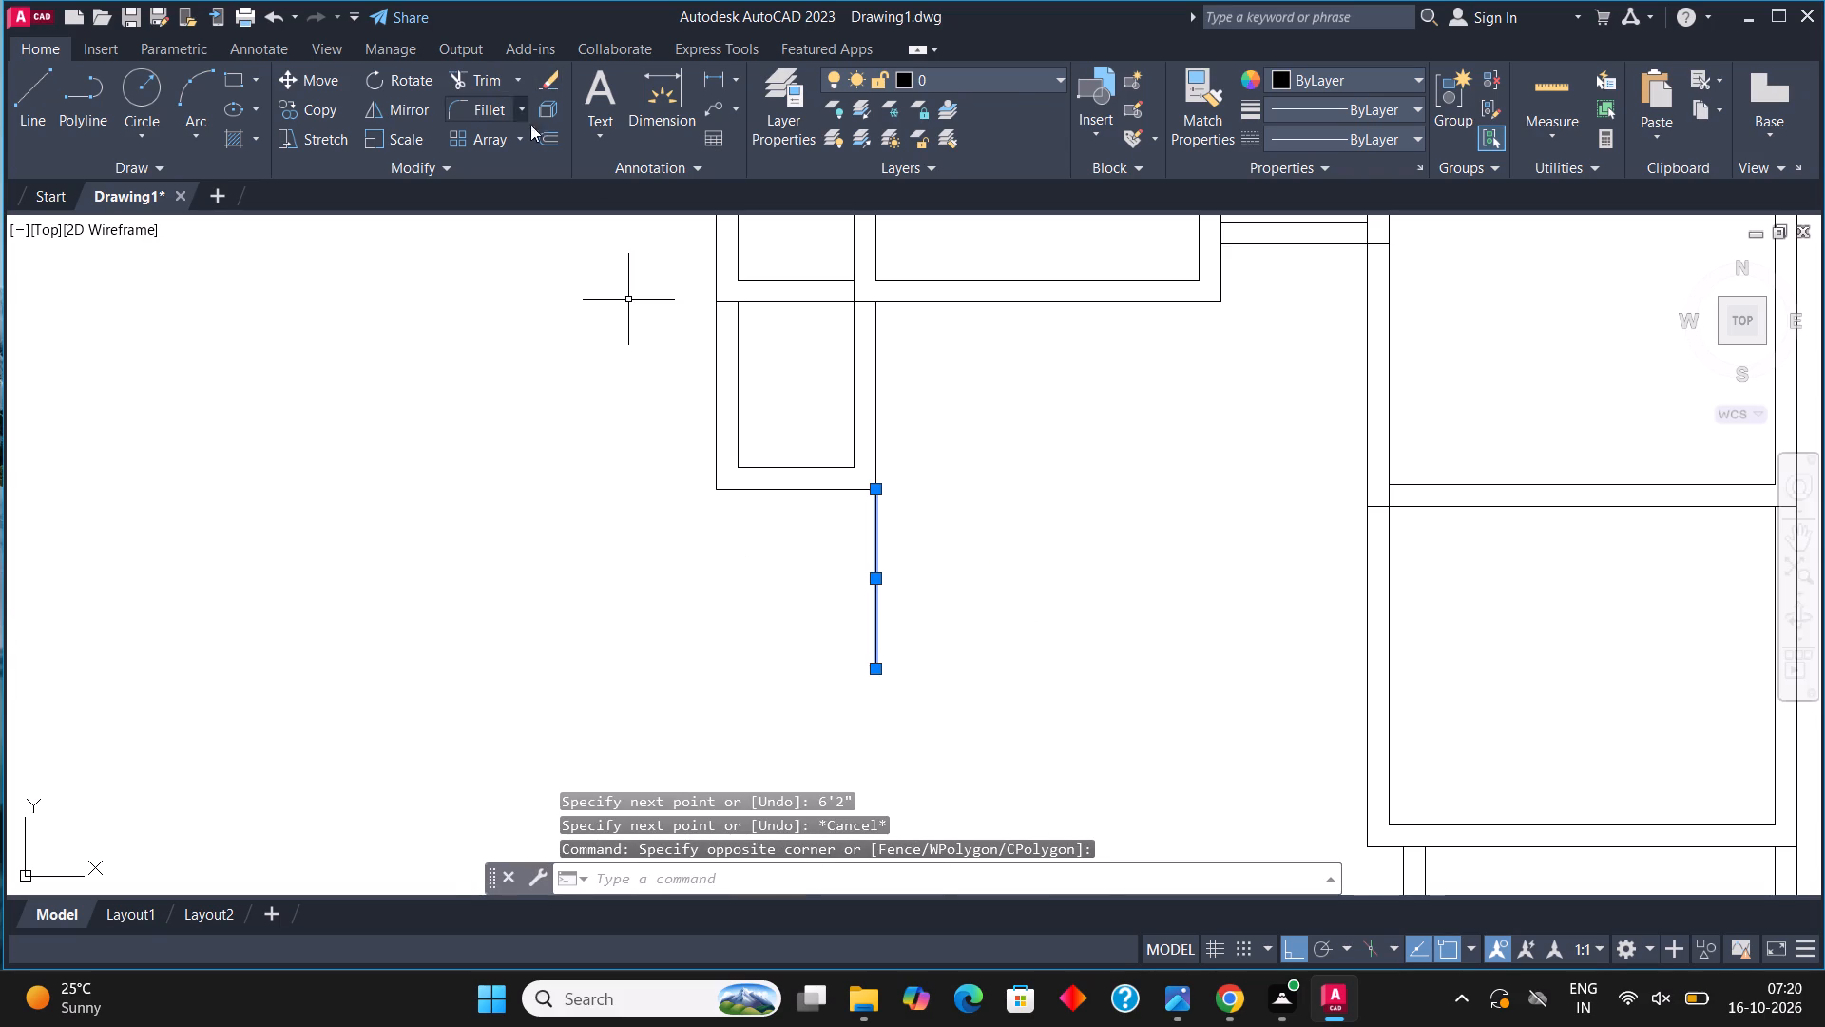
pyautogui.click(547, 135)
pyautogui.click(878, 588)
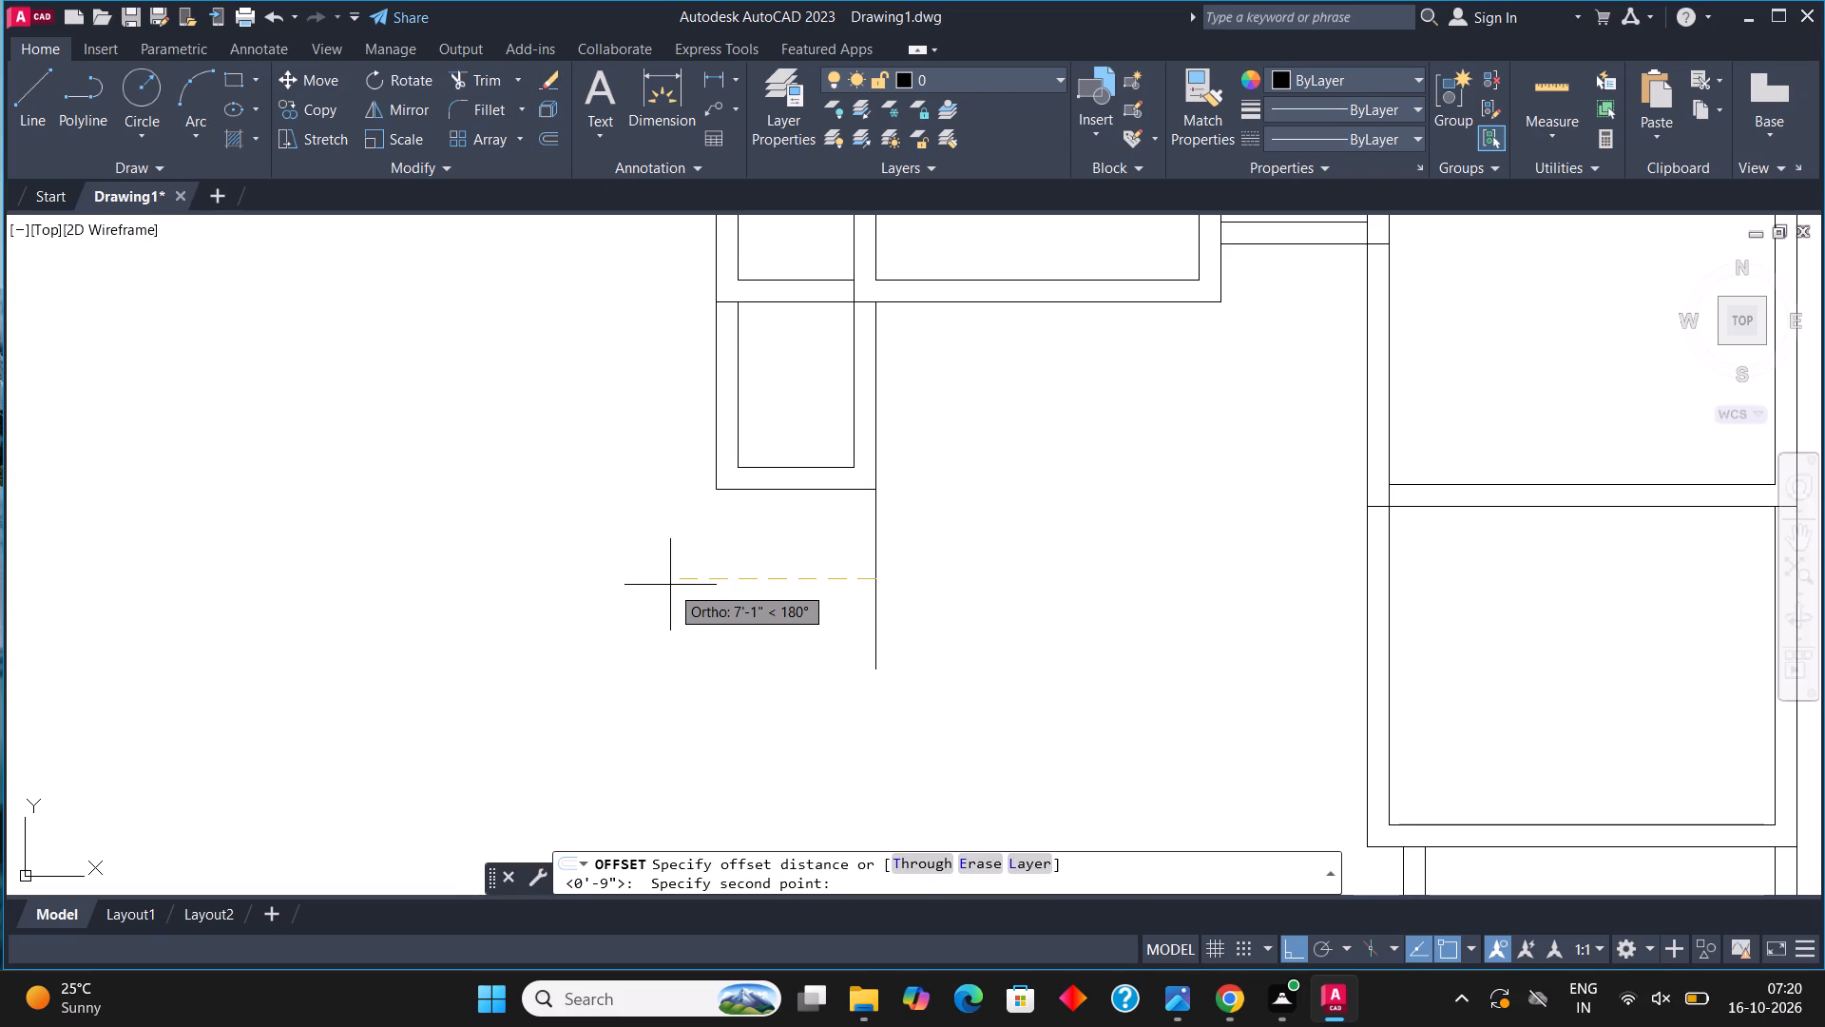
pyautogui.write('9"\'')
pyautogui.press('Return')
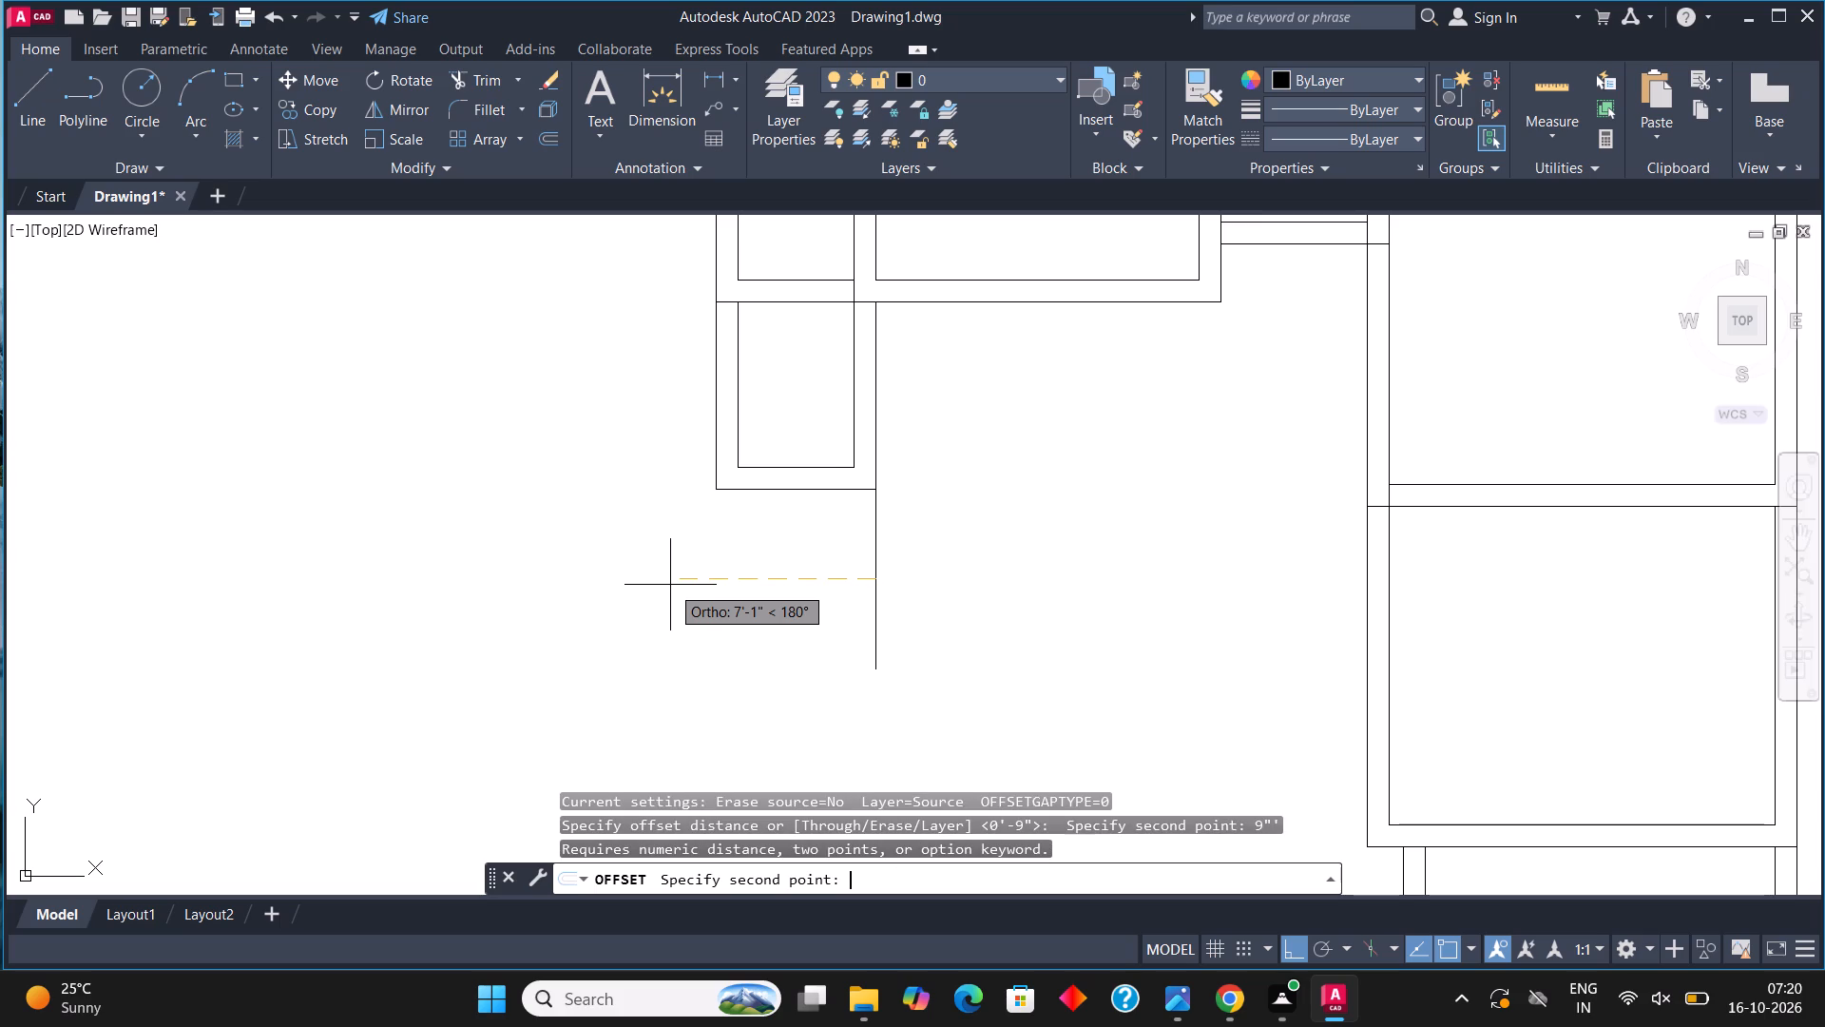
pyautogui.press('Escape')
# Offset the 6'2" vertical line 9" to its left to form the right wall of the next space.
pyautogui.click(890, 618)
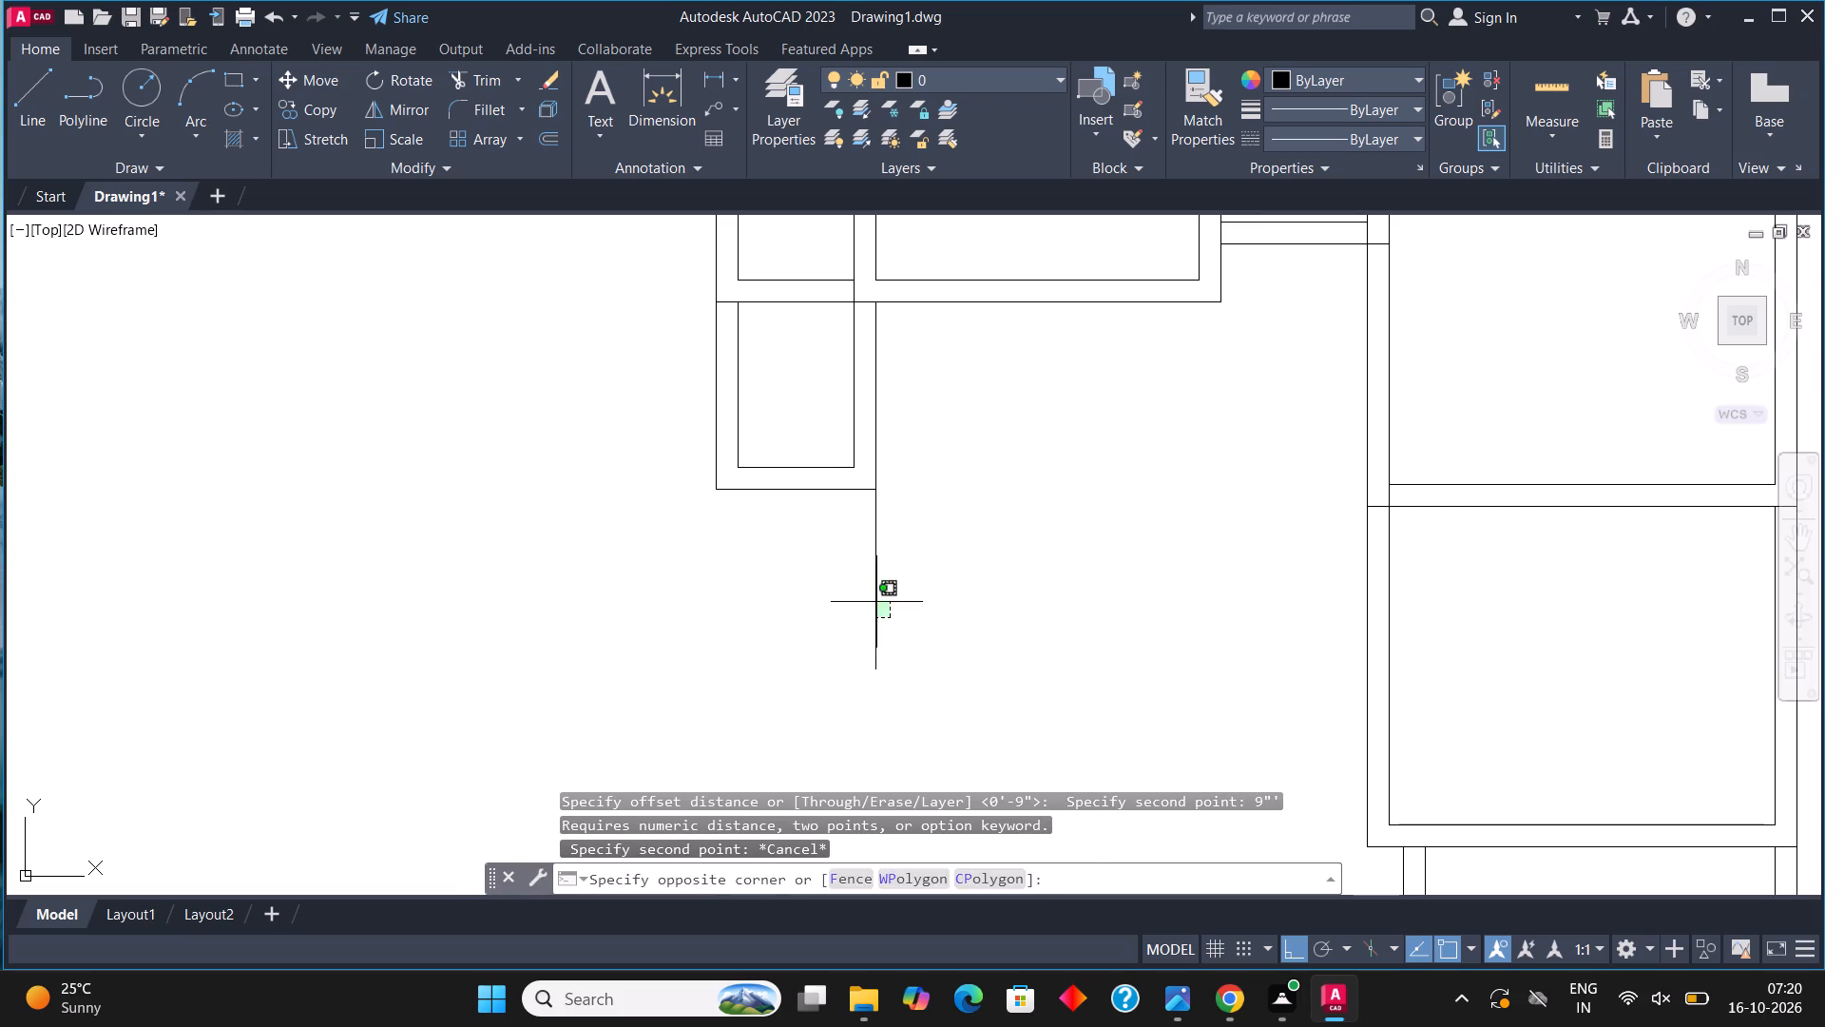
pyautogui.click(814, 562)
pyautogui.click(549, 125)
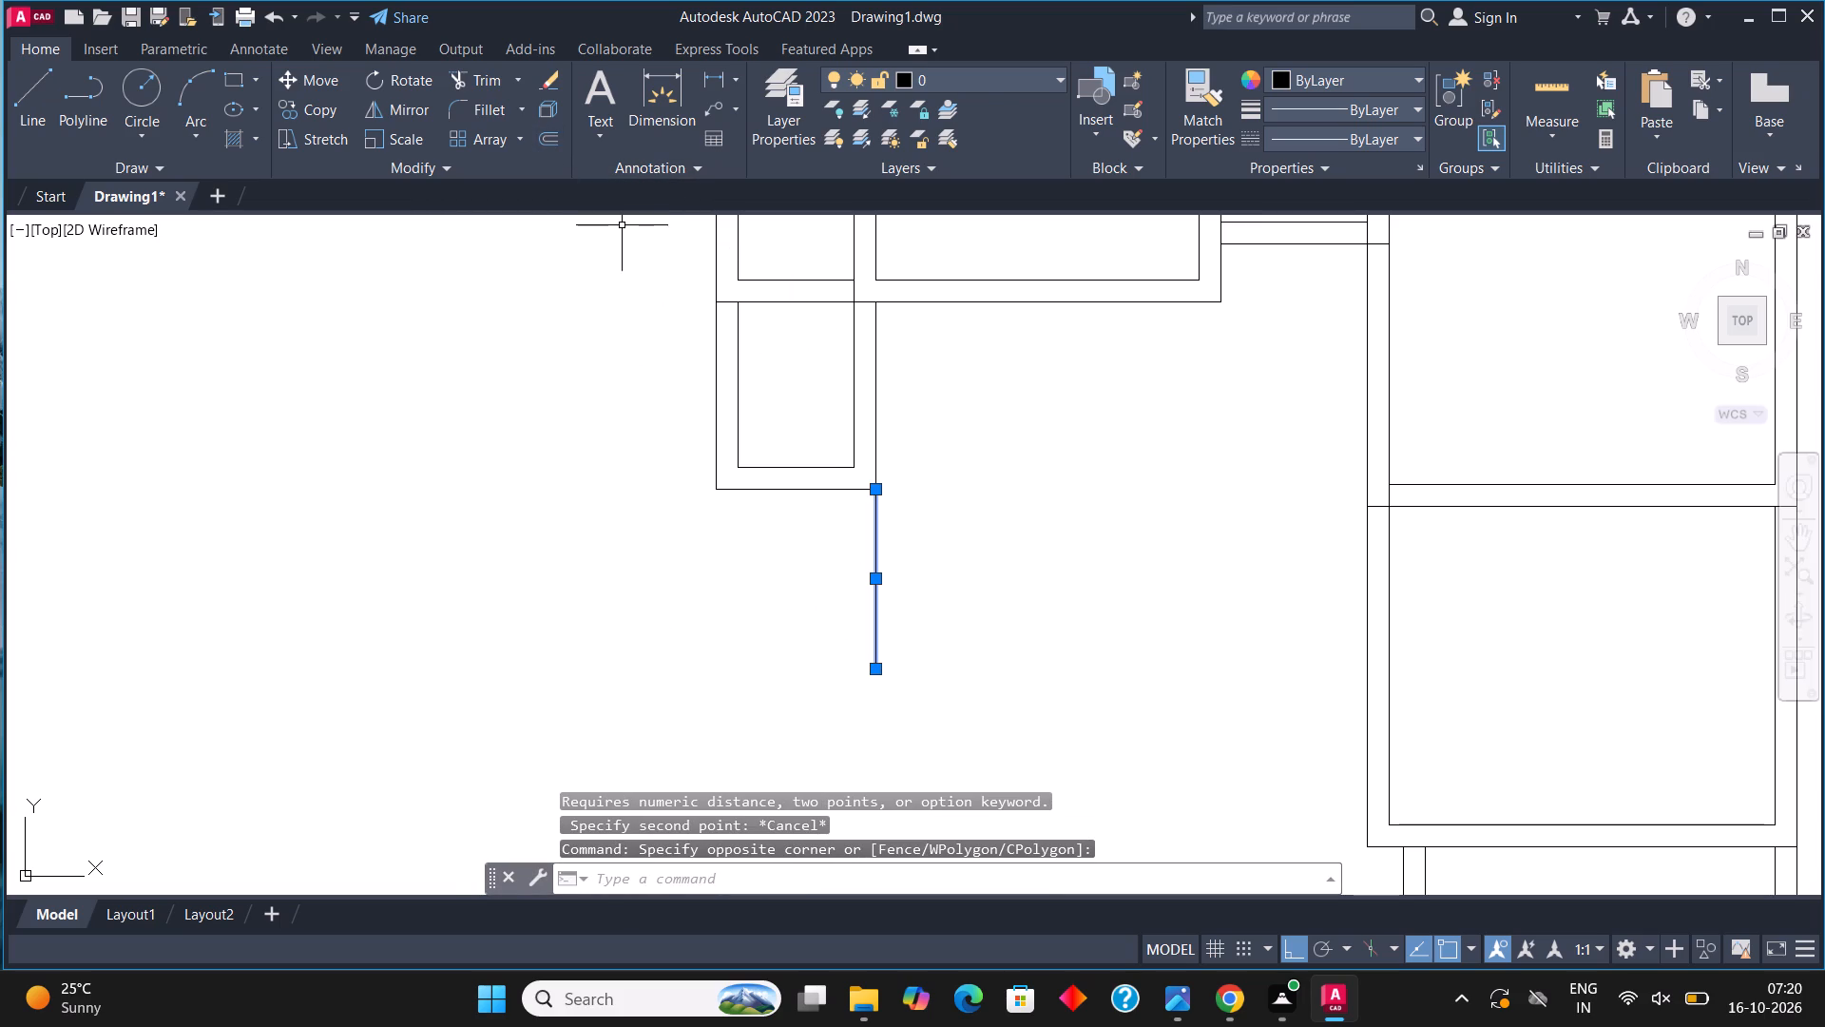
pyautogui.click(556, 136)
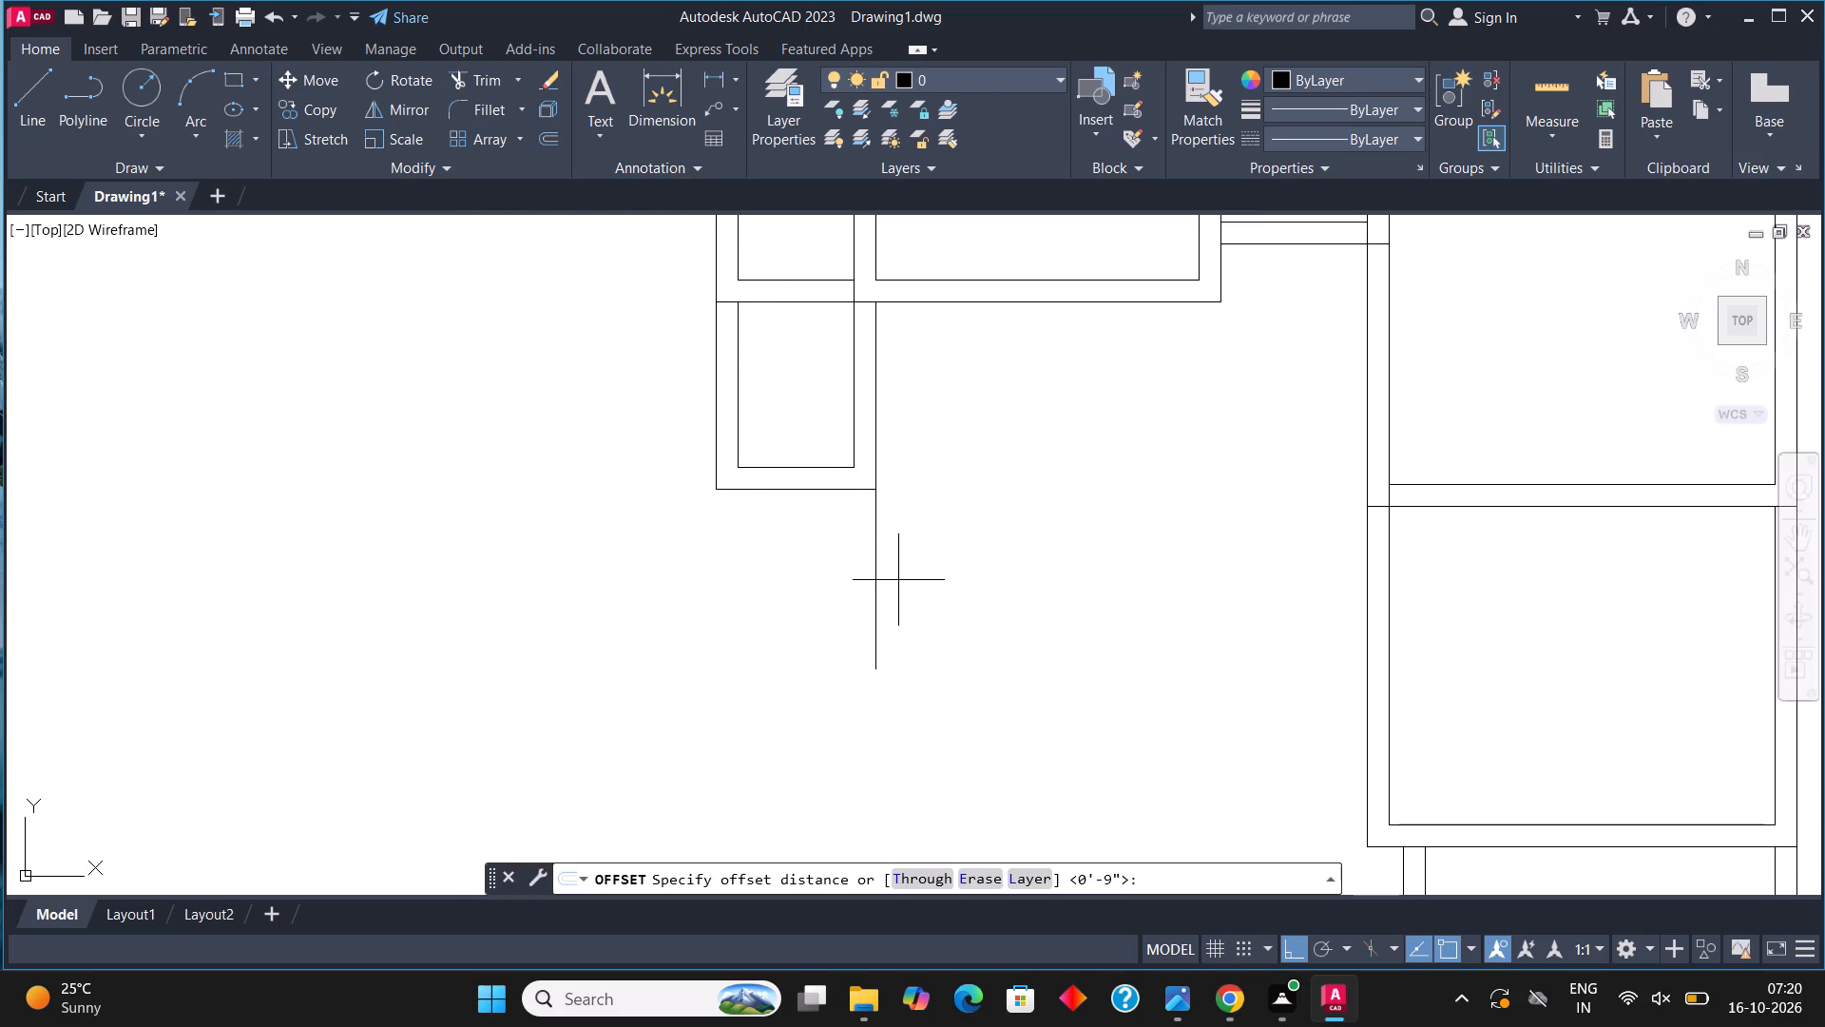
pyautogui.click(876, 569)
pyautogui.write('9"')
pyautogui.press('Return')
pyautogui.click(559, 571)
pyautogui.press('Escape')
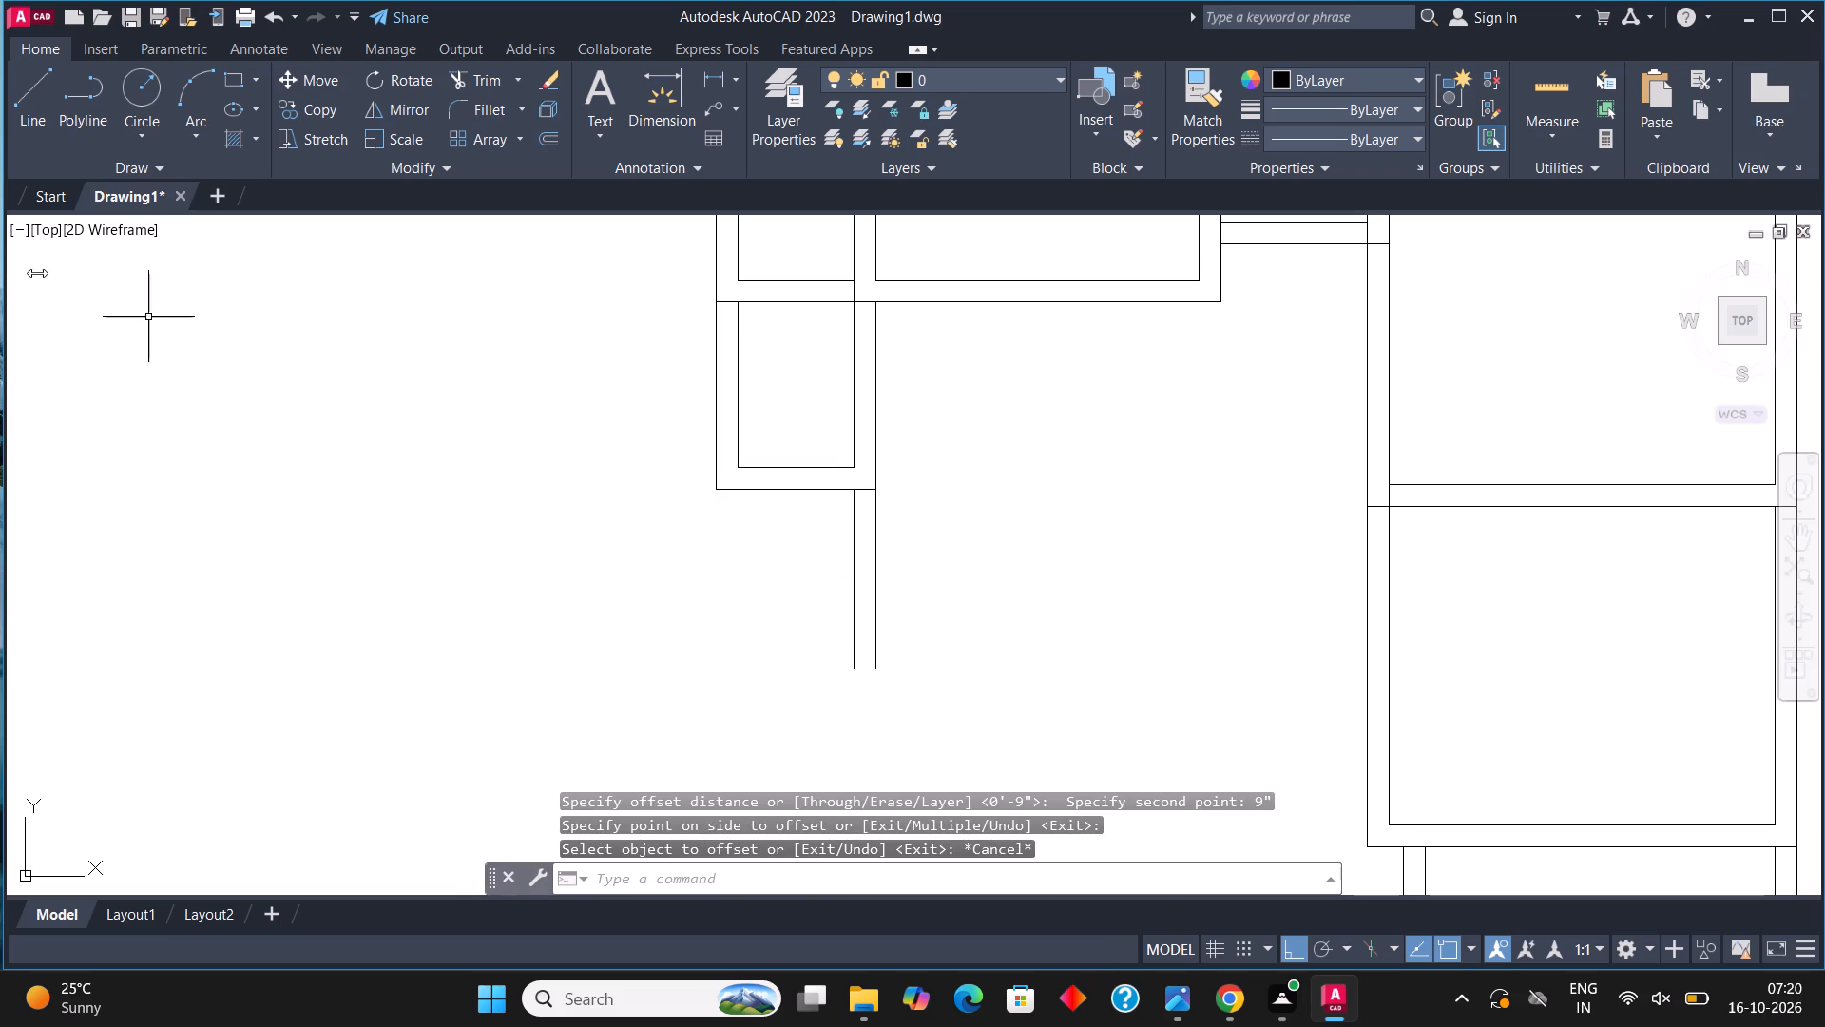
# Draw a line from the right wall's inner bottom end leftward to the outer left wall's alignment, then up to the bottom wall above.
pyautogui.click(29, 104)
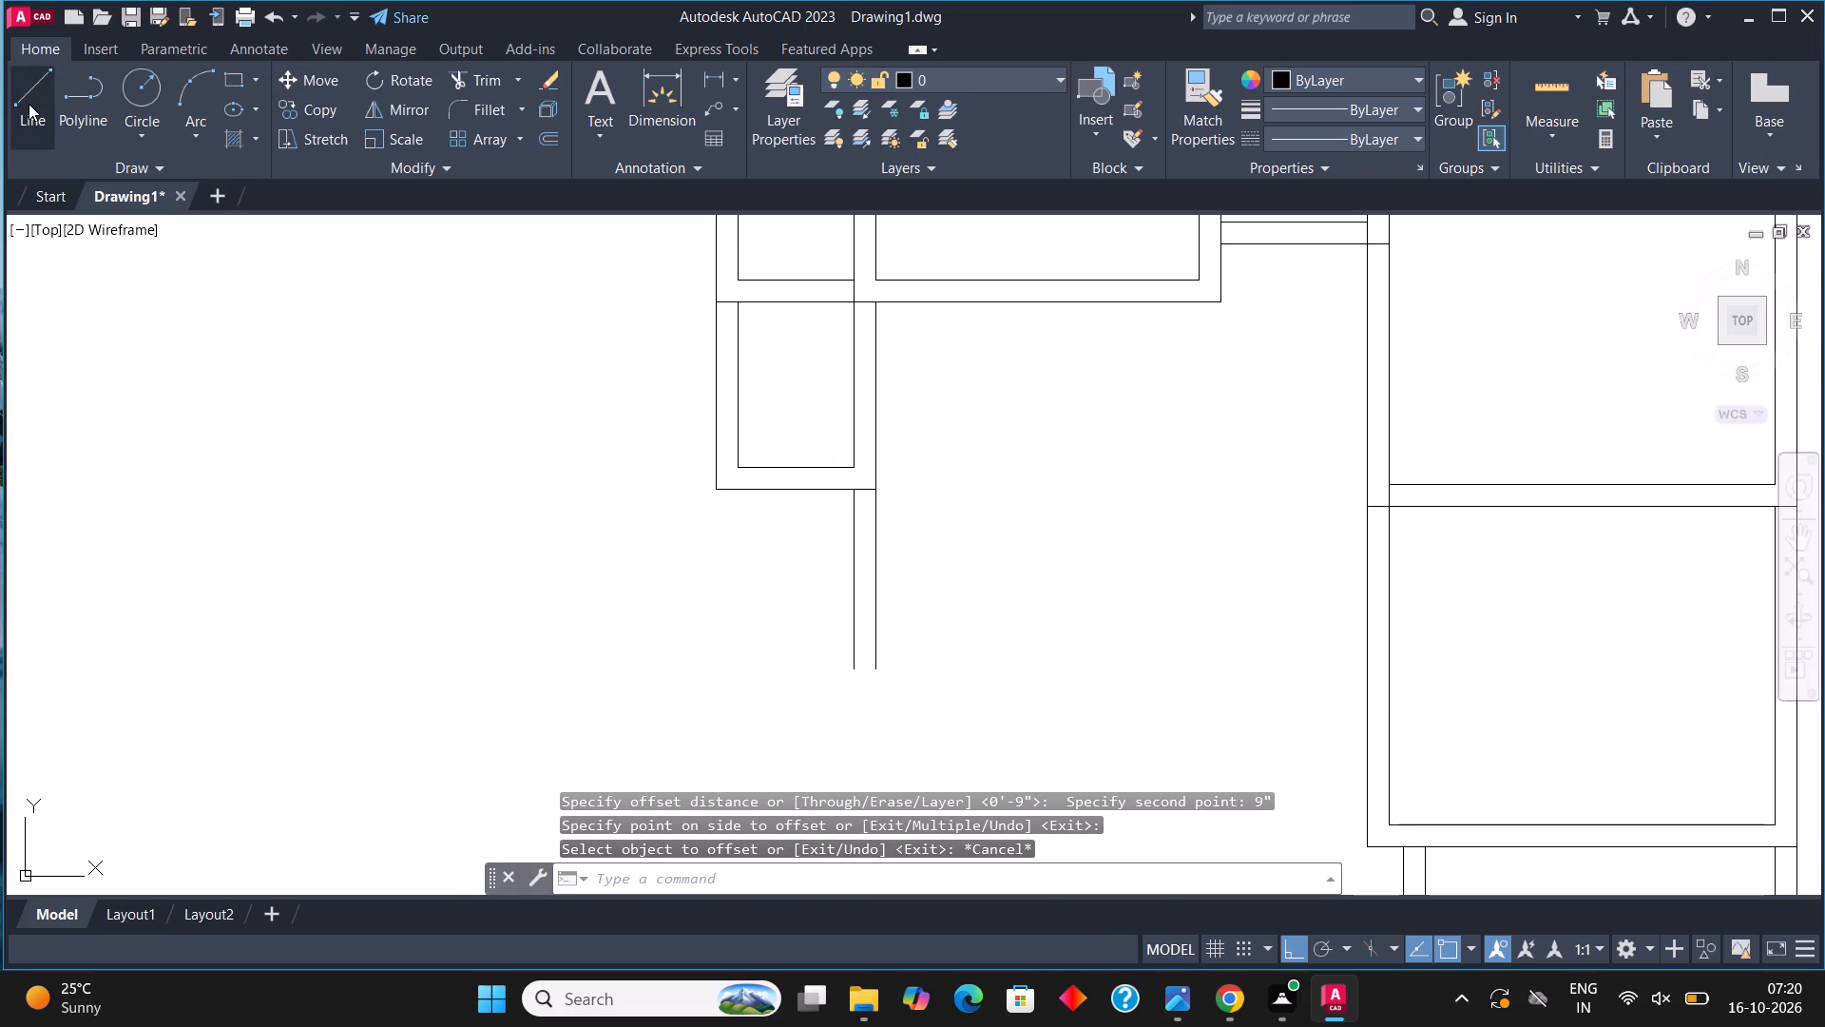
pyautogui.click(857, 674)
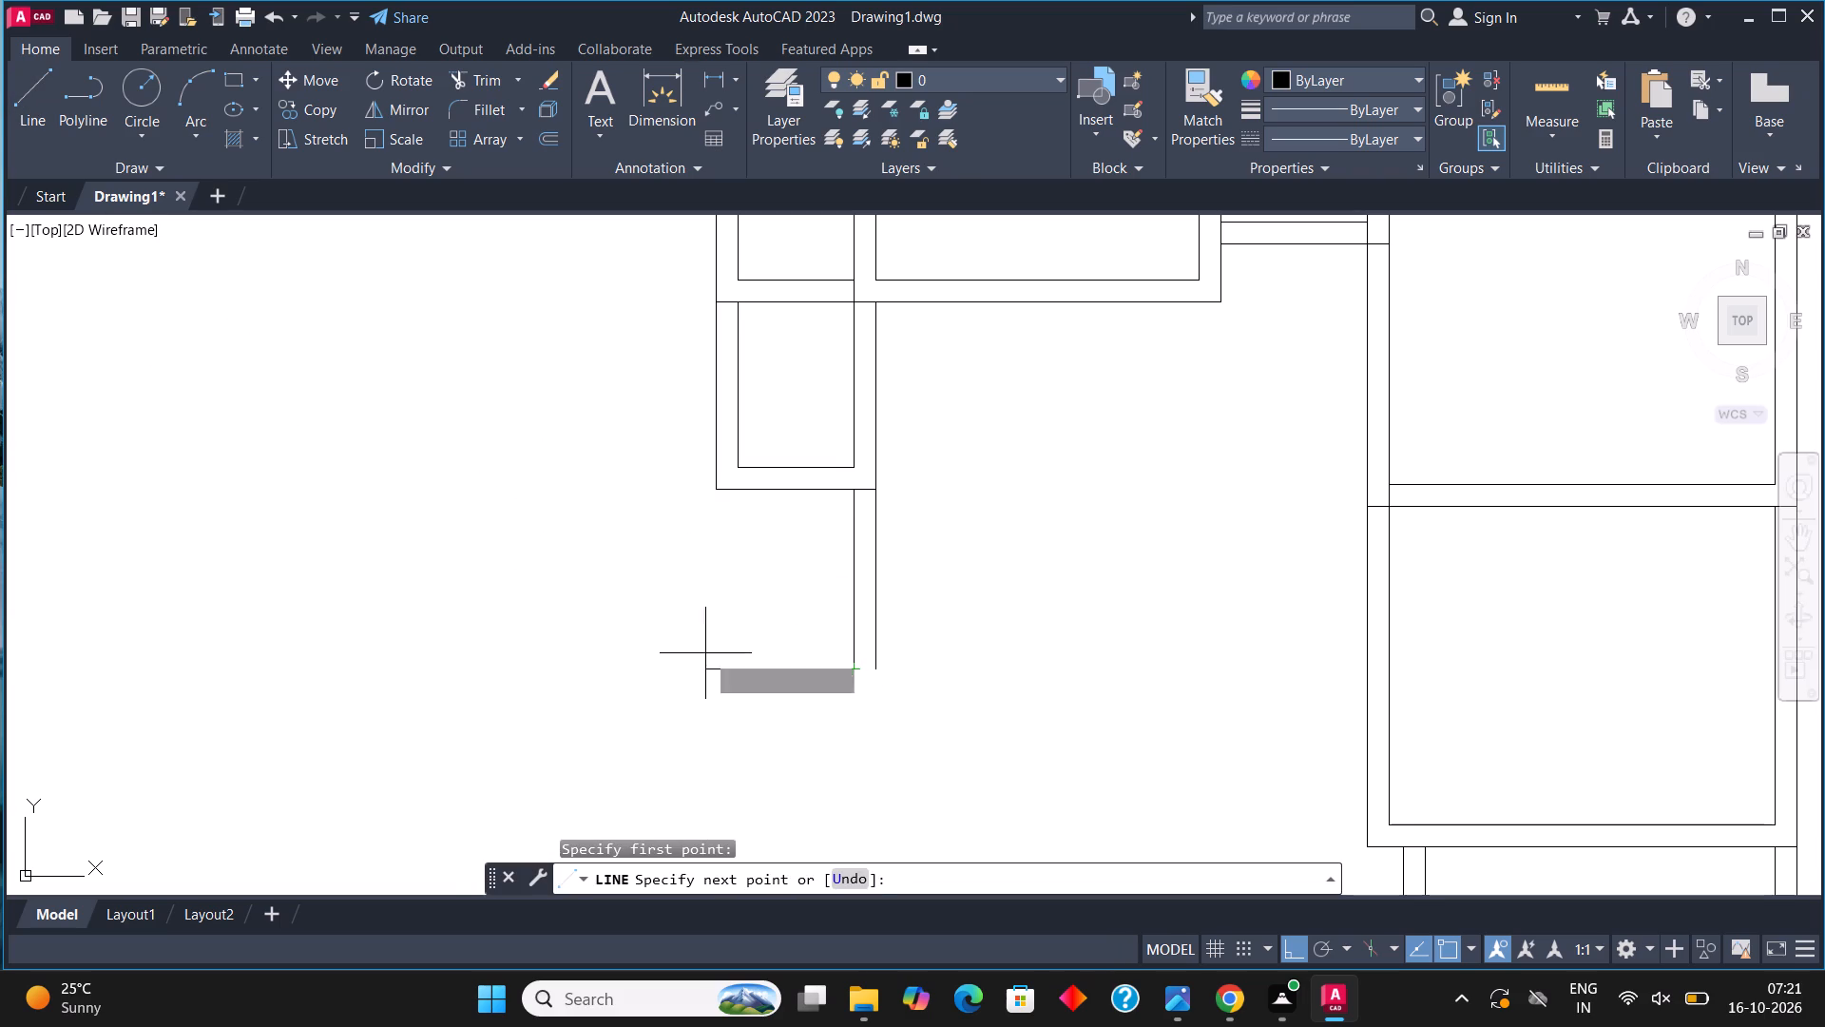
pyautogui.click(709, 601)
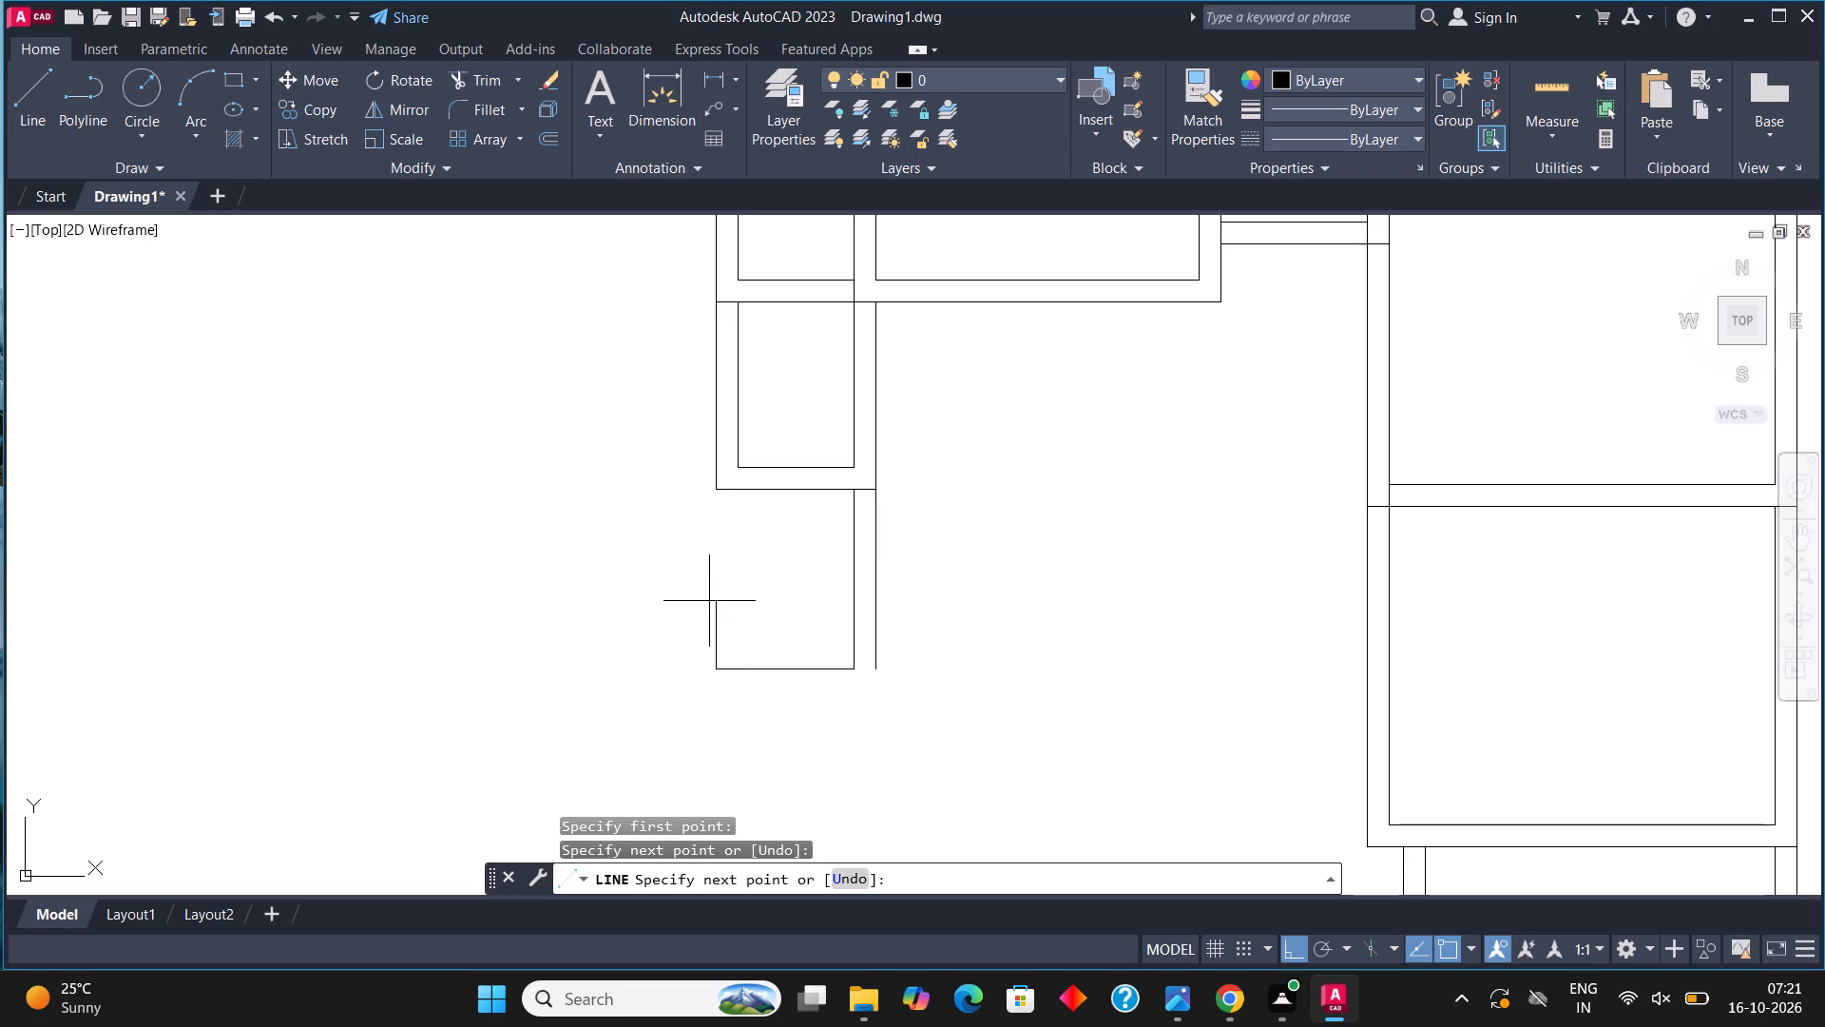
pyautogui.click(711, 468)
pyautogui.press('Escape')
# Offset the bottom line of the lowest small left space 9" downward to form its bottom wall.
pyautogui.moveTo(768, 542); pyautogui.dragTo(739, 411, button='middle')
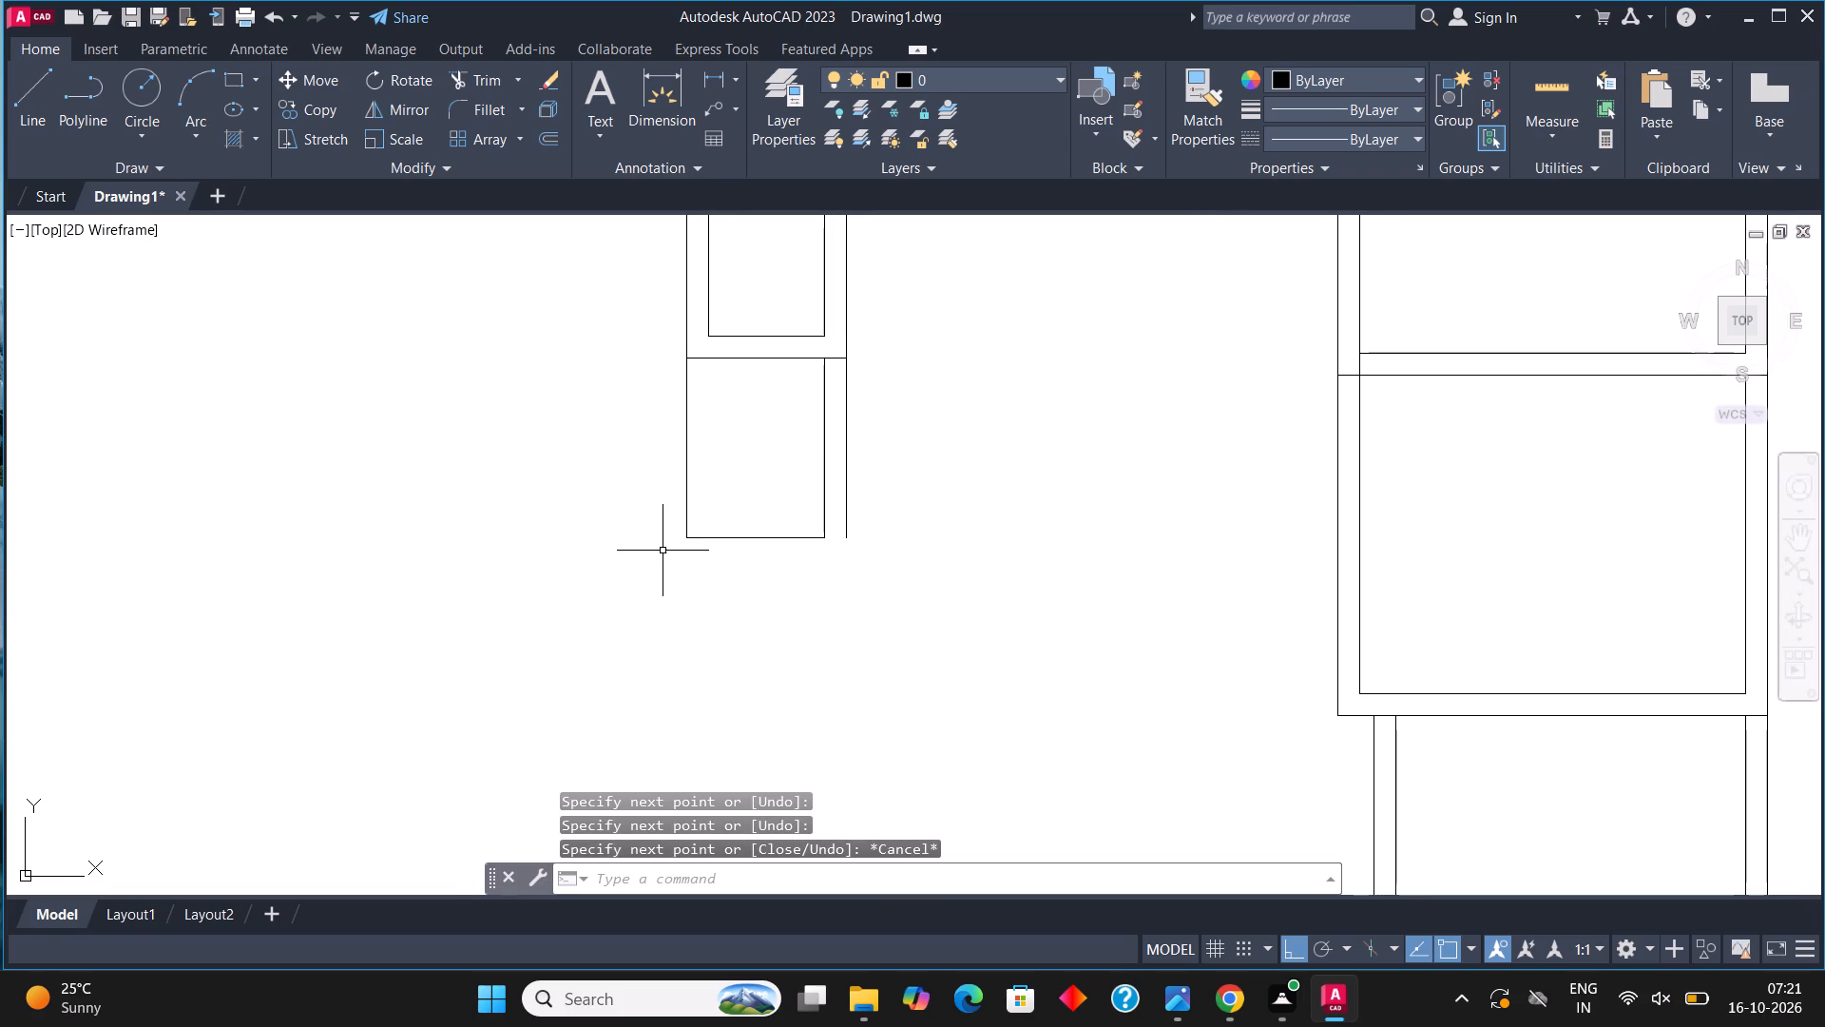
pyautogui.moveTo(726, 572); pyautogui.dragTo(697, 530)
pyautogui.click(602, 453)
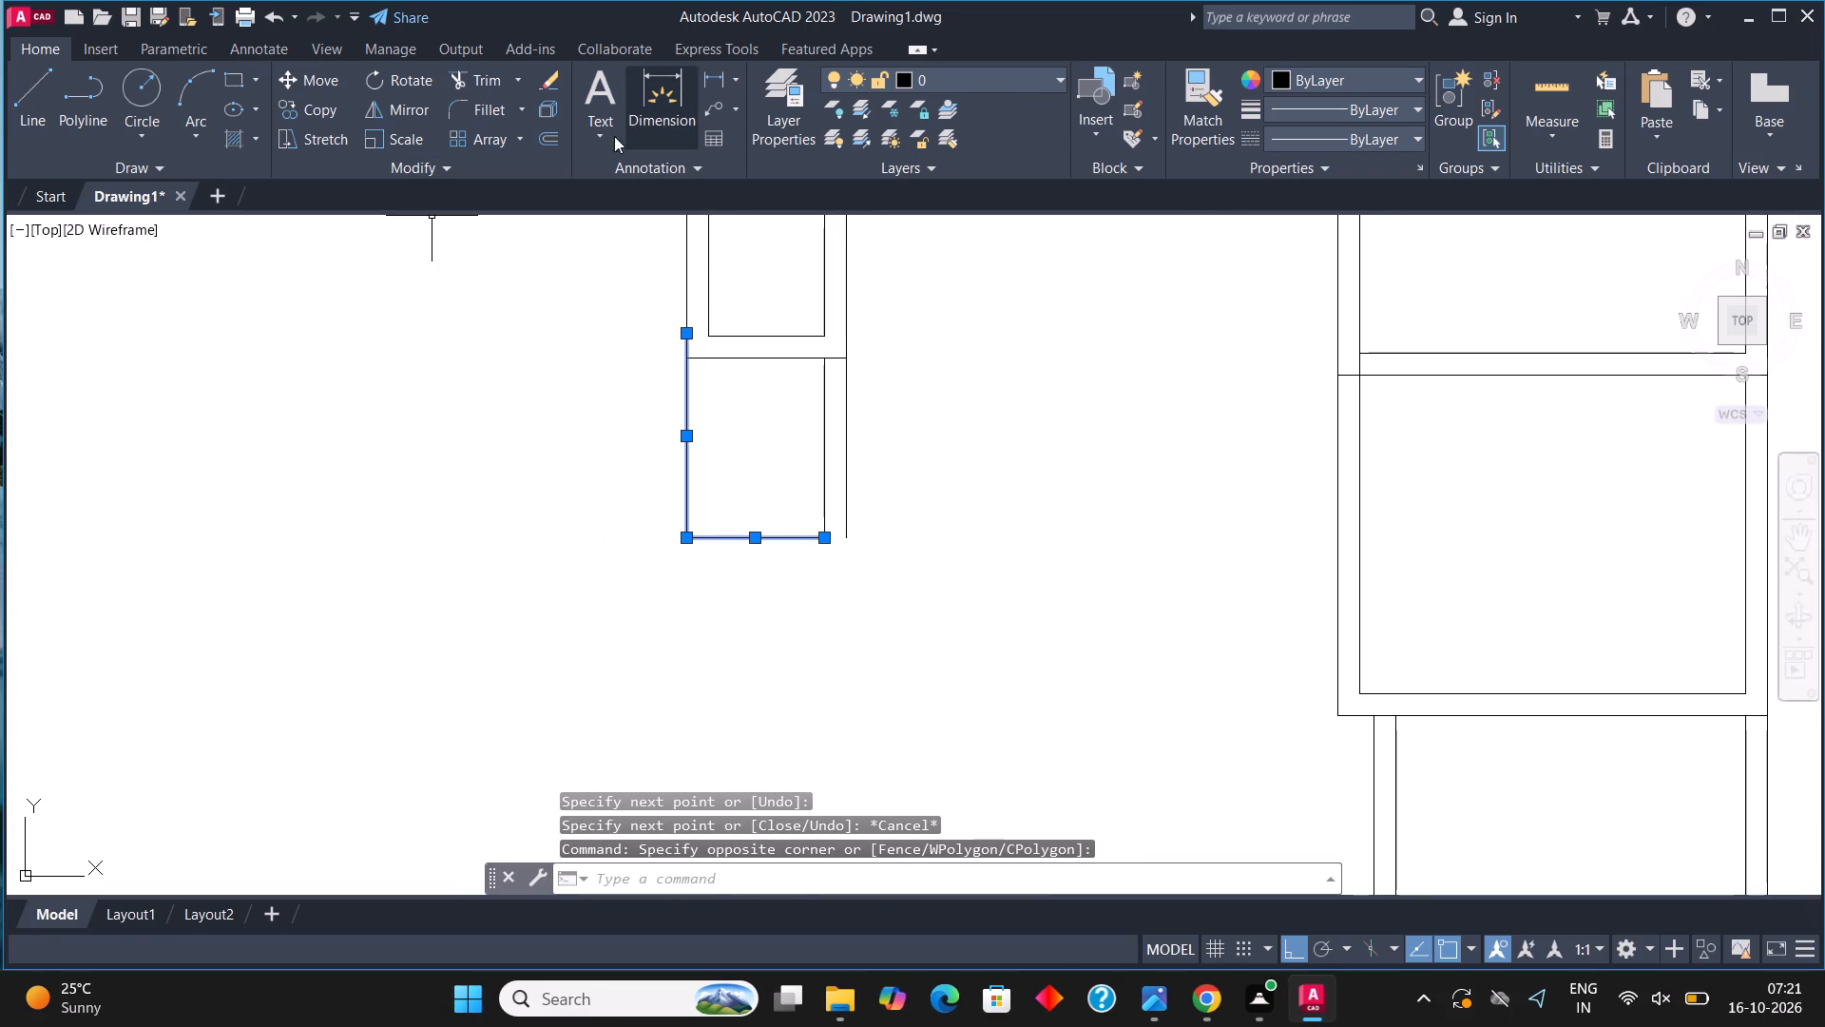
pyautogui.click(549, 132)
pyautogui.click(753, 550)
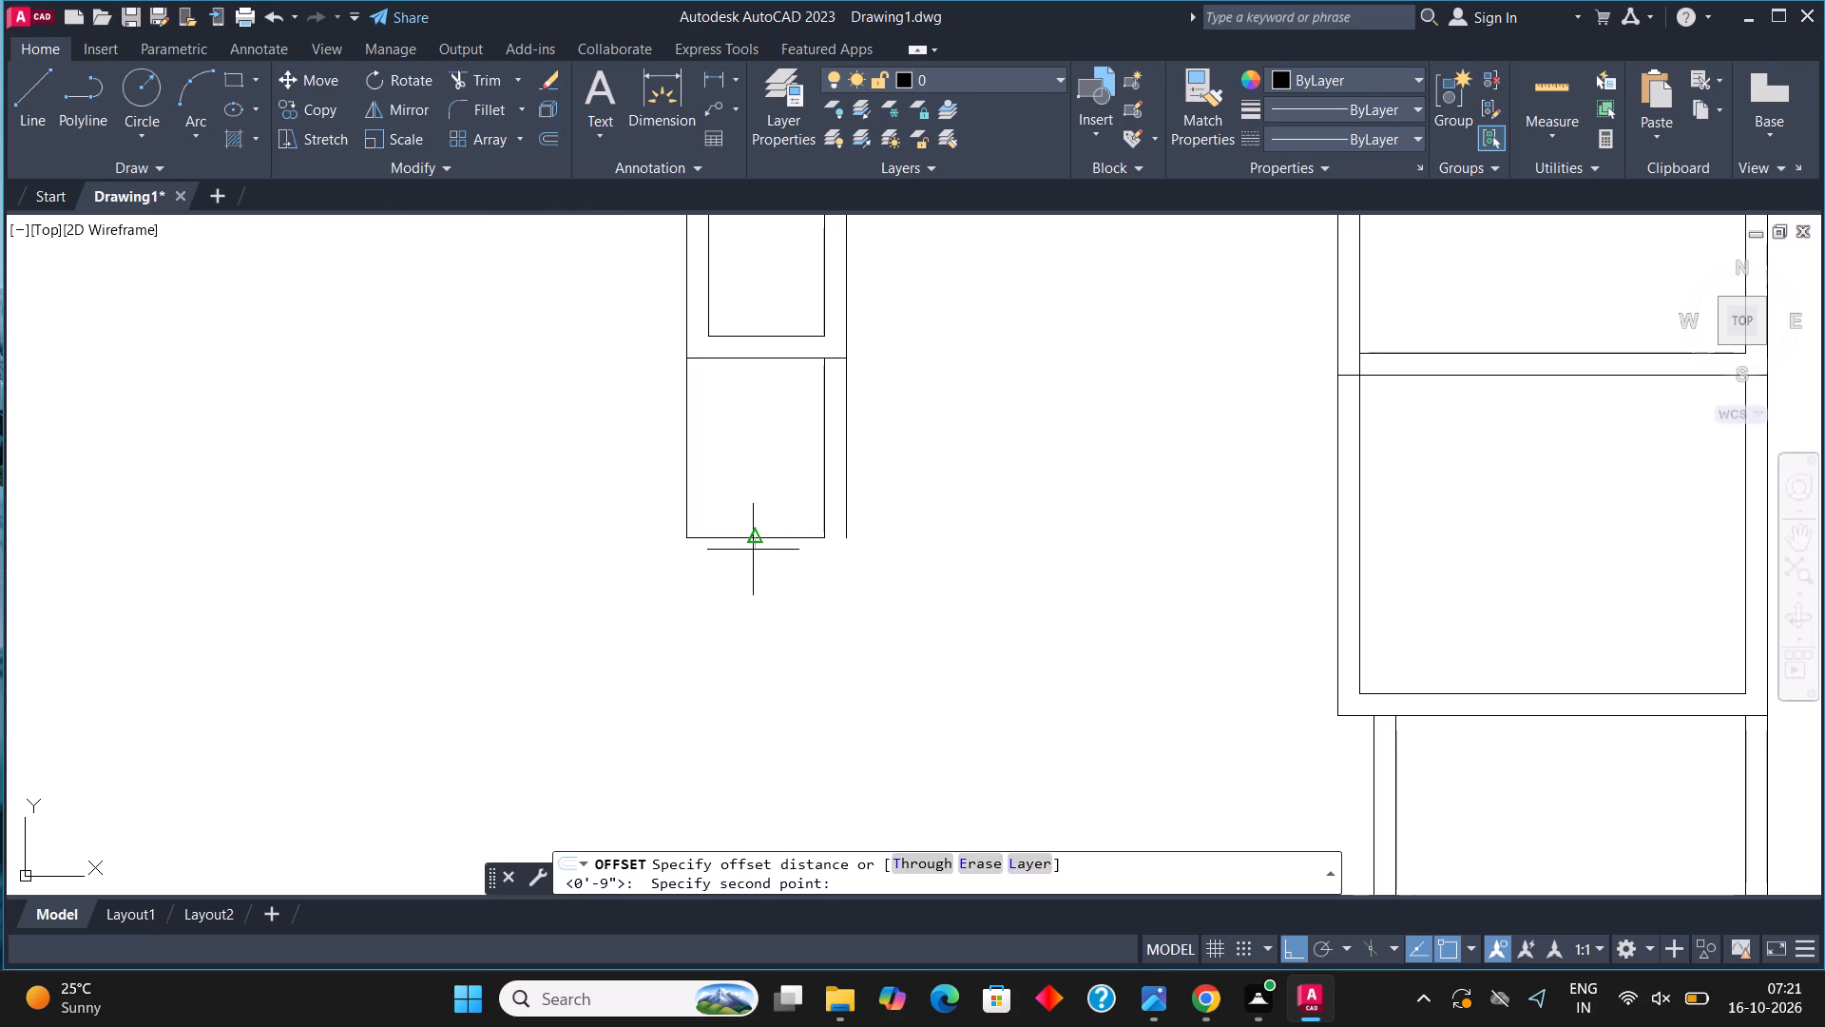
pyautogui.write('9"')
pyautogui.press('Return')
pyautogui.click(733, 541)
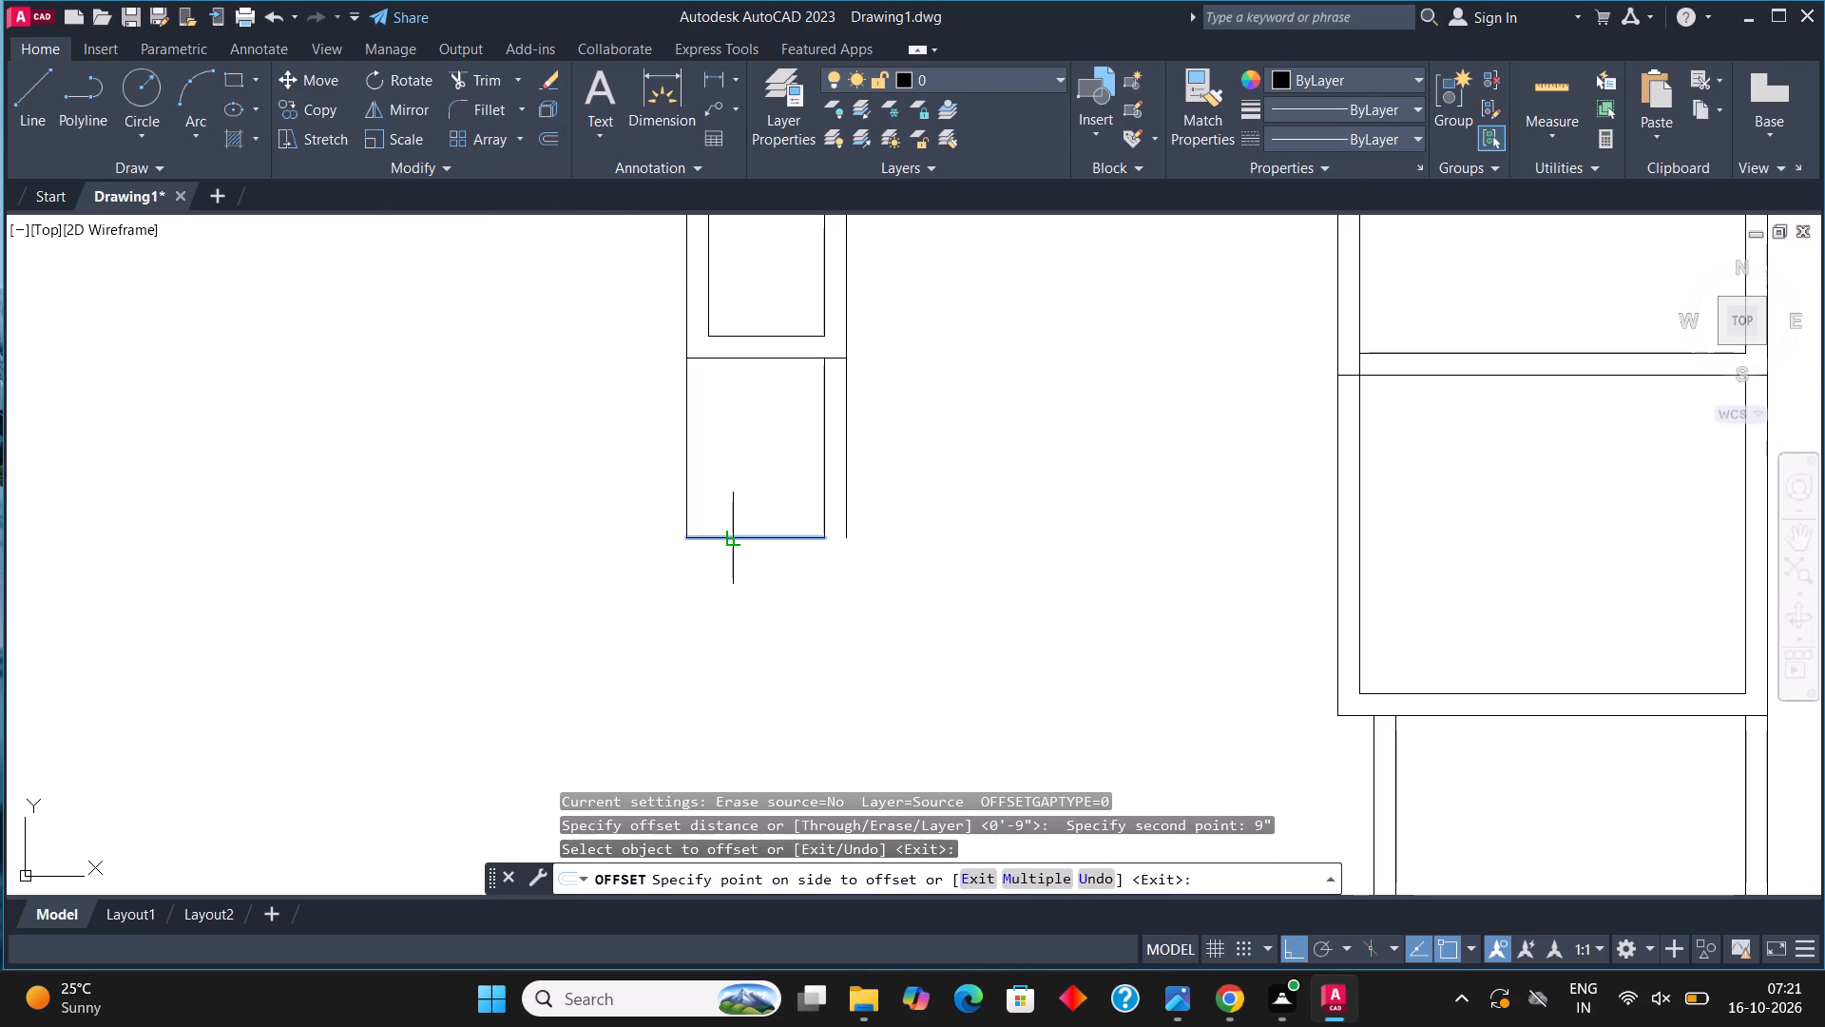
pyautogui.click(741, 584)
# Fillet the new outer bottom line with the outer right and left wall lines to close both bottom corners.
pyautogui.click(488, 112)
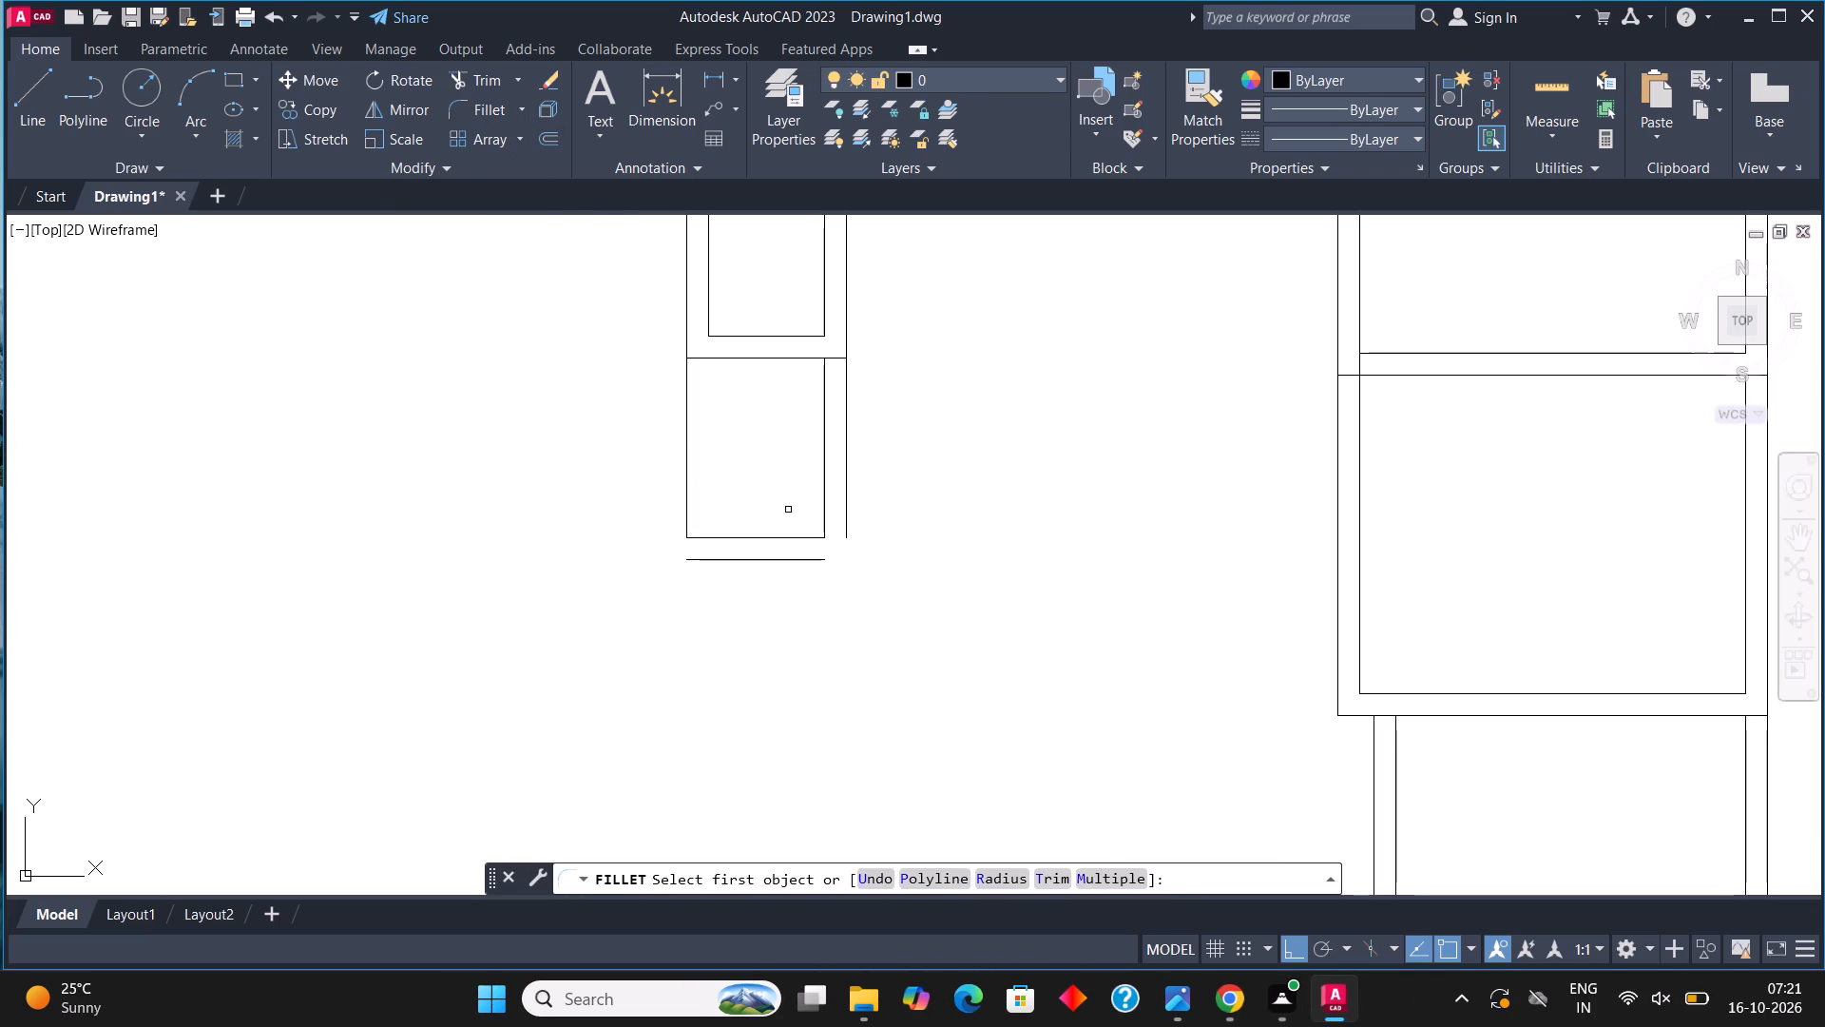
pyautogui.click(805, 556)
pyautogui.click(804, 563)
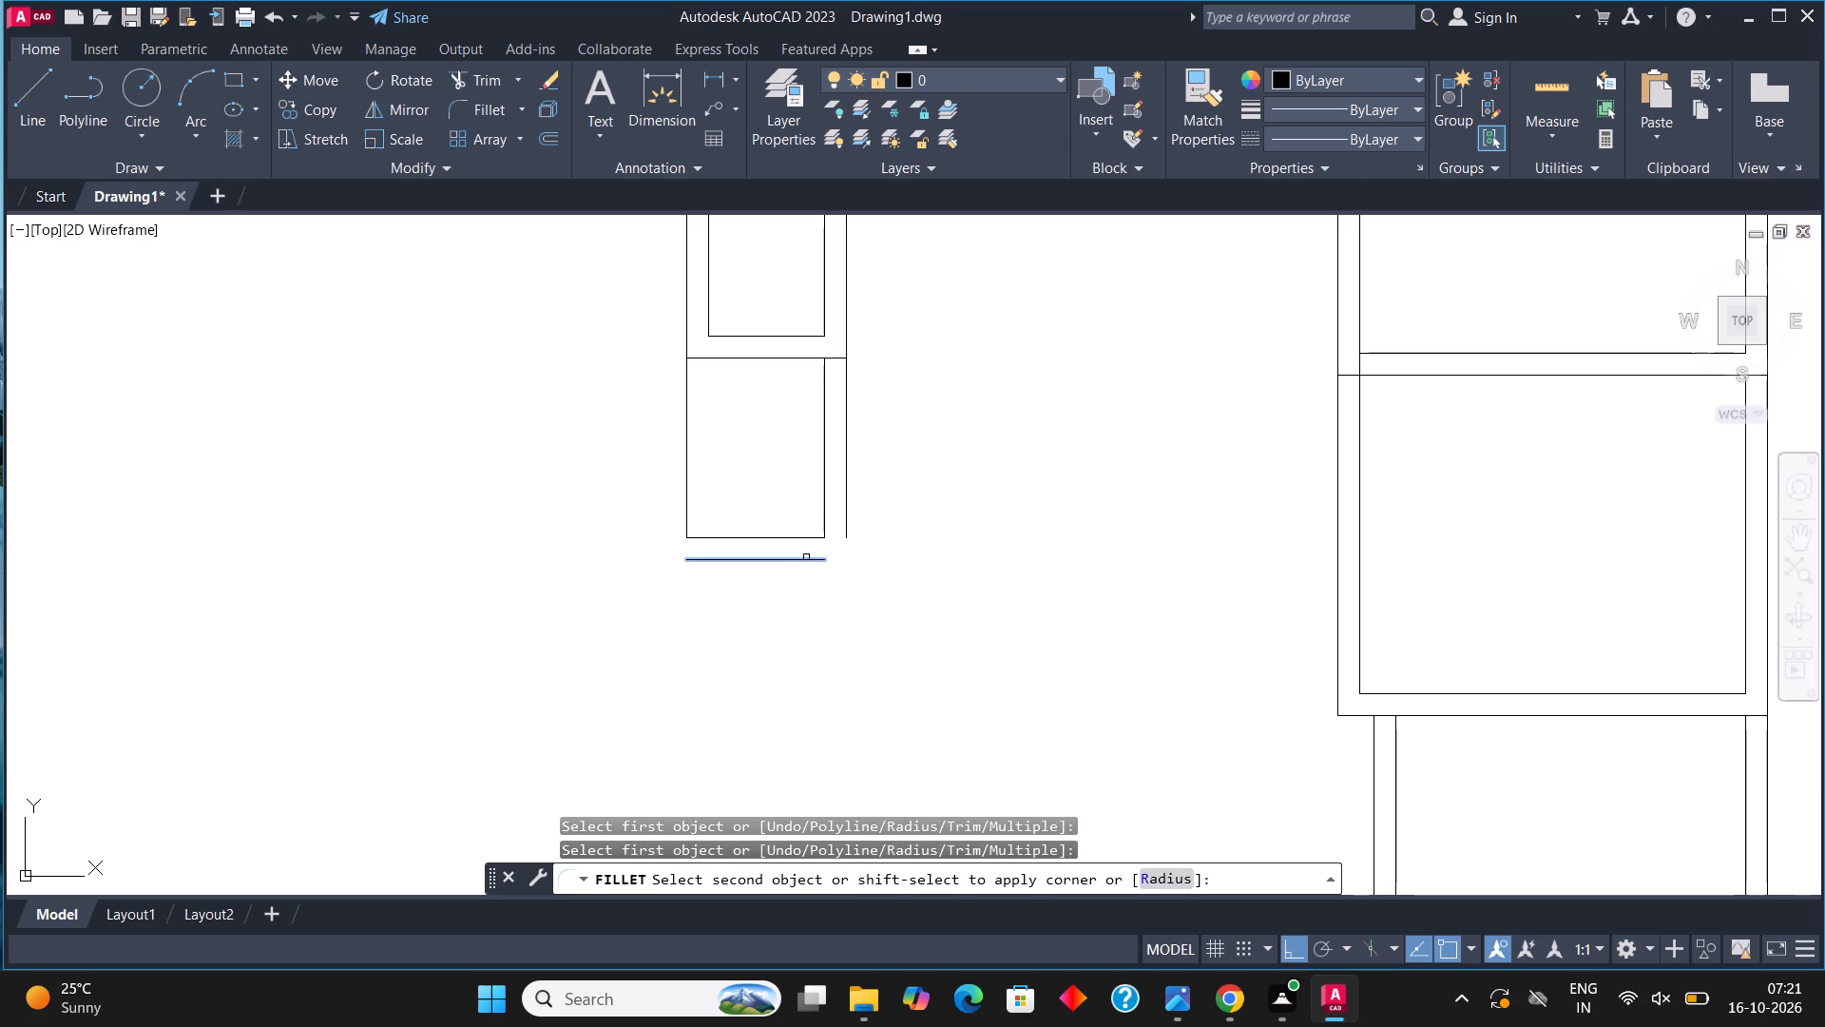
pyautogui.click(844, 478)
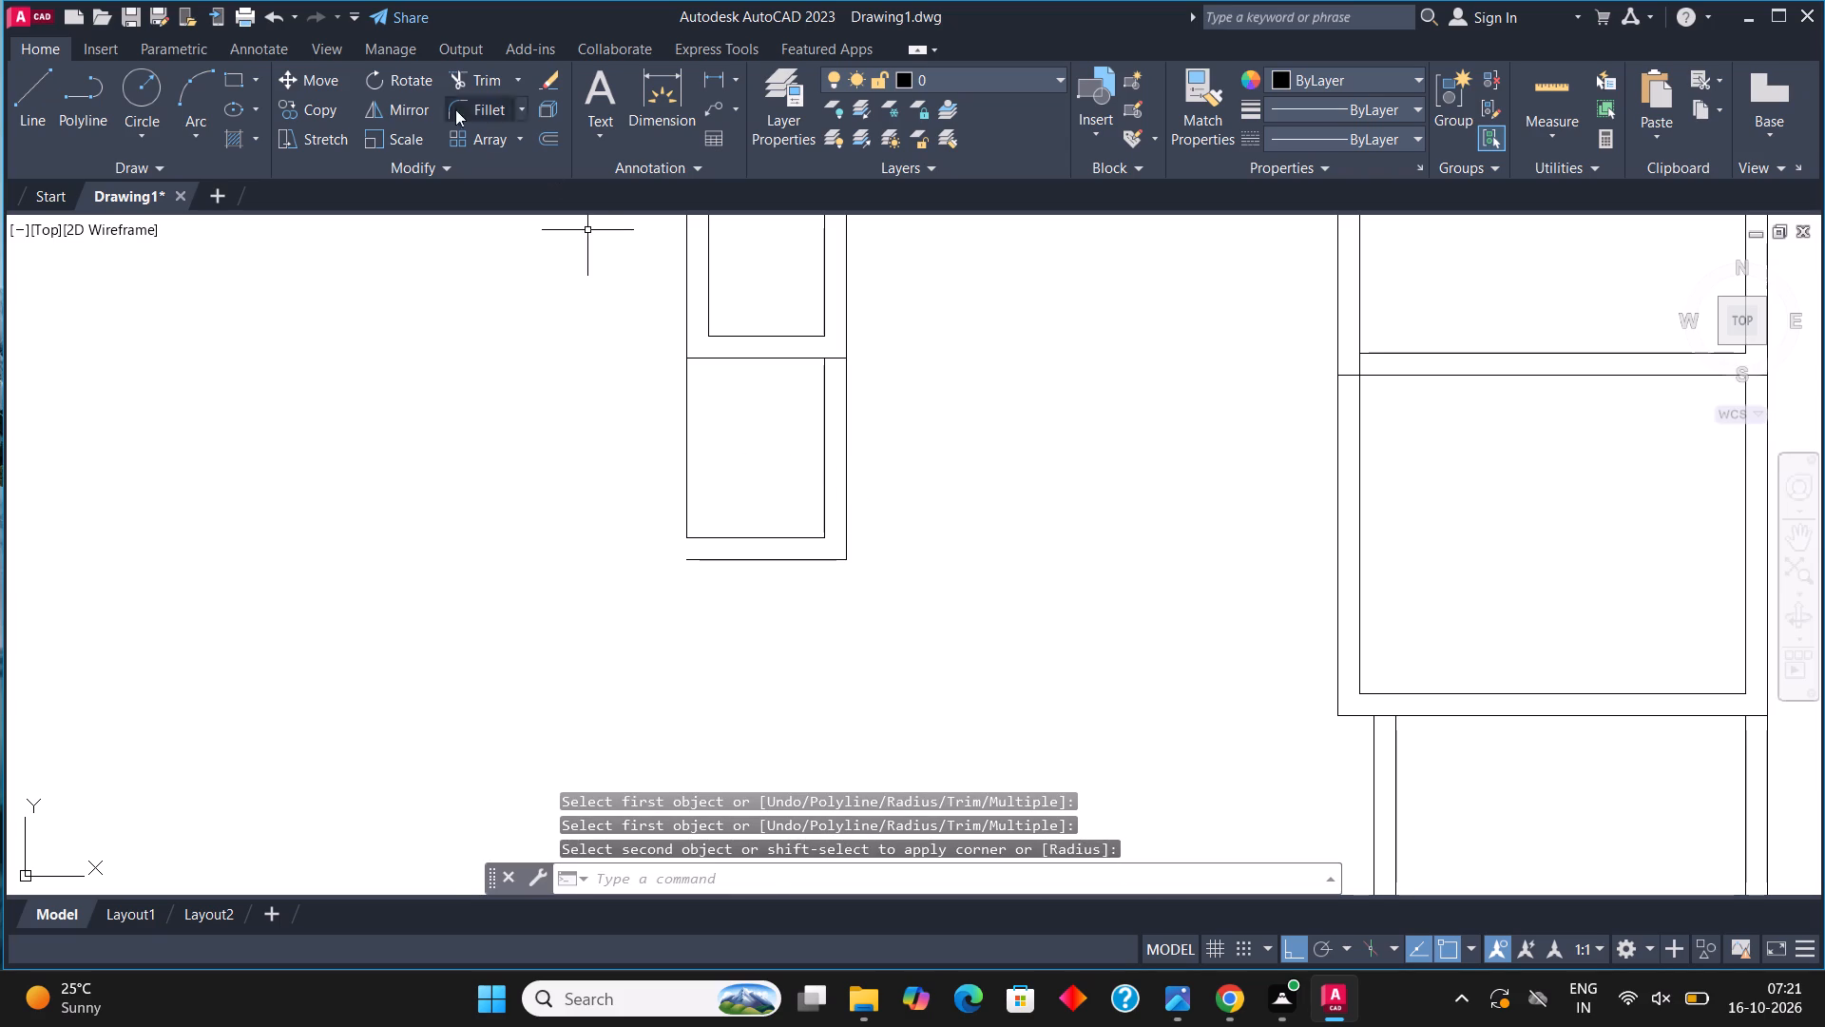
pyautogui.click(490, 97)
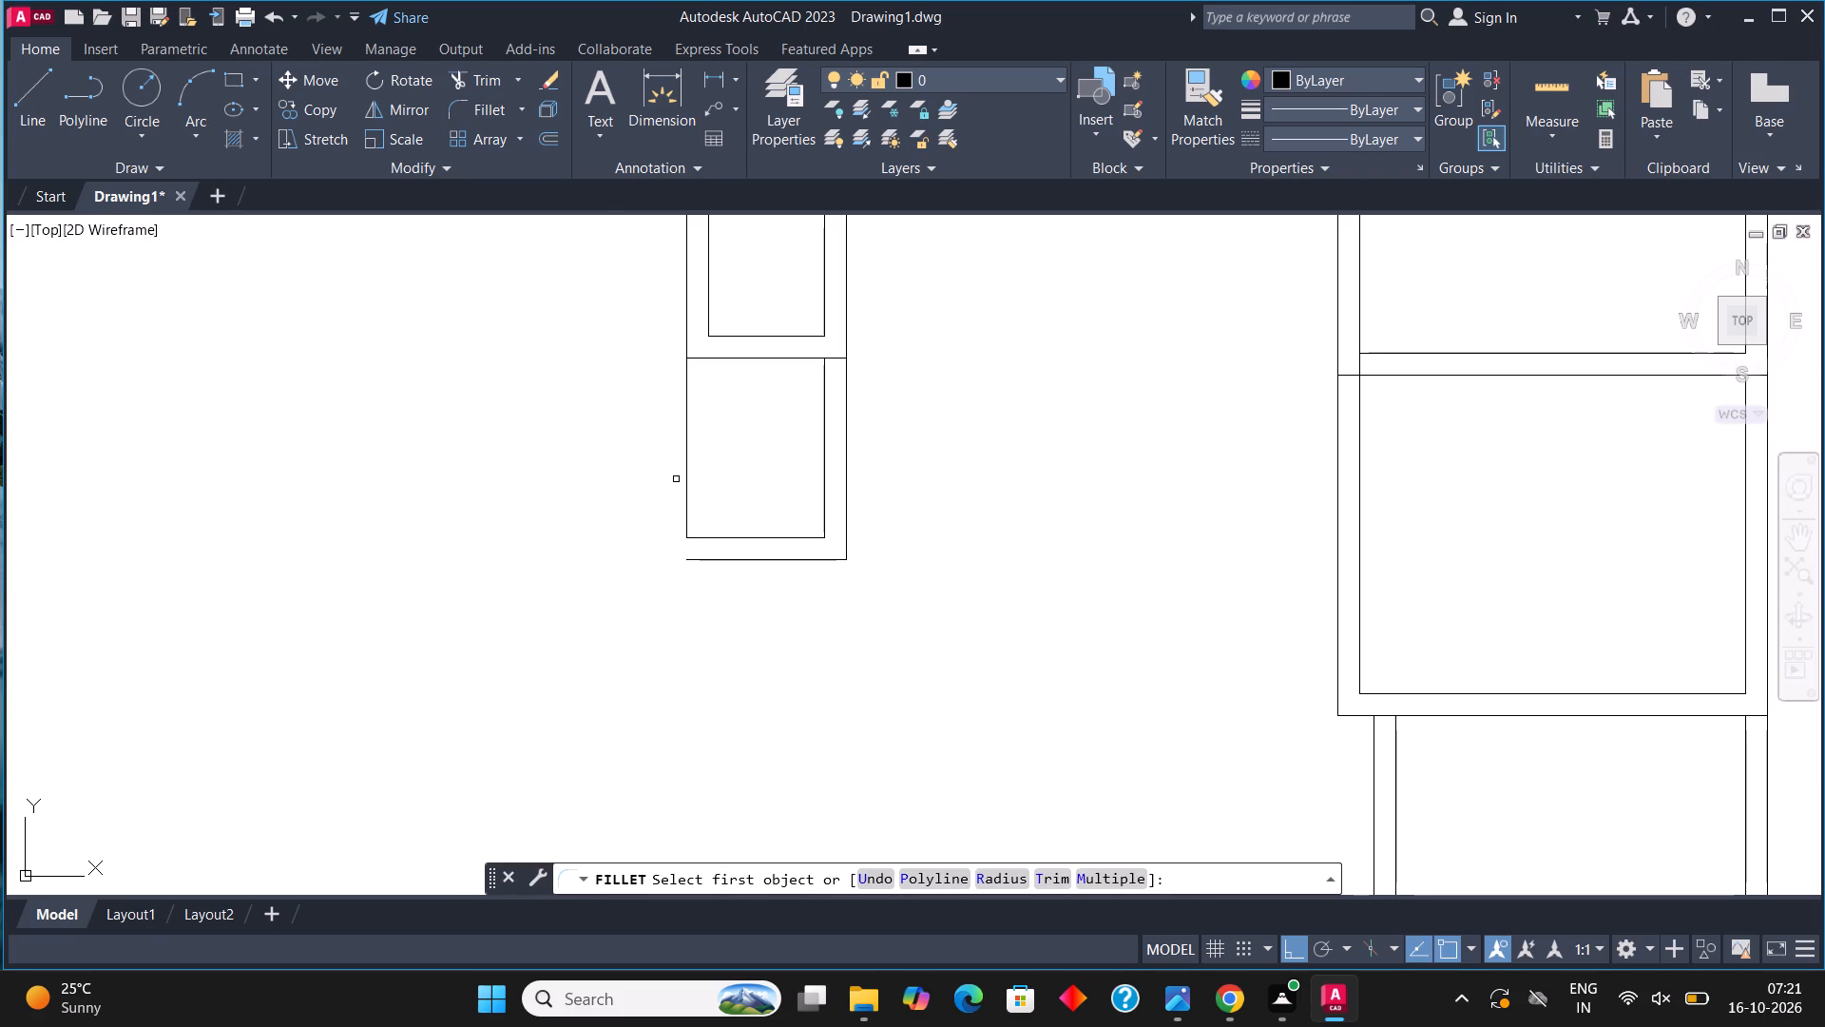
pyautogui.click(685, 485)
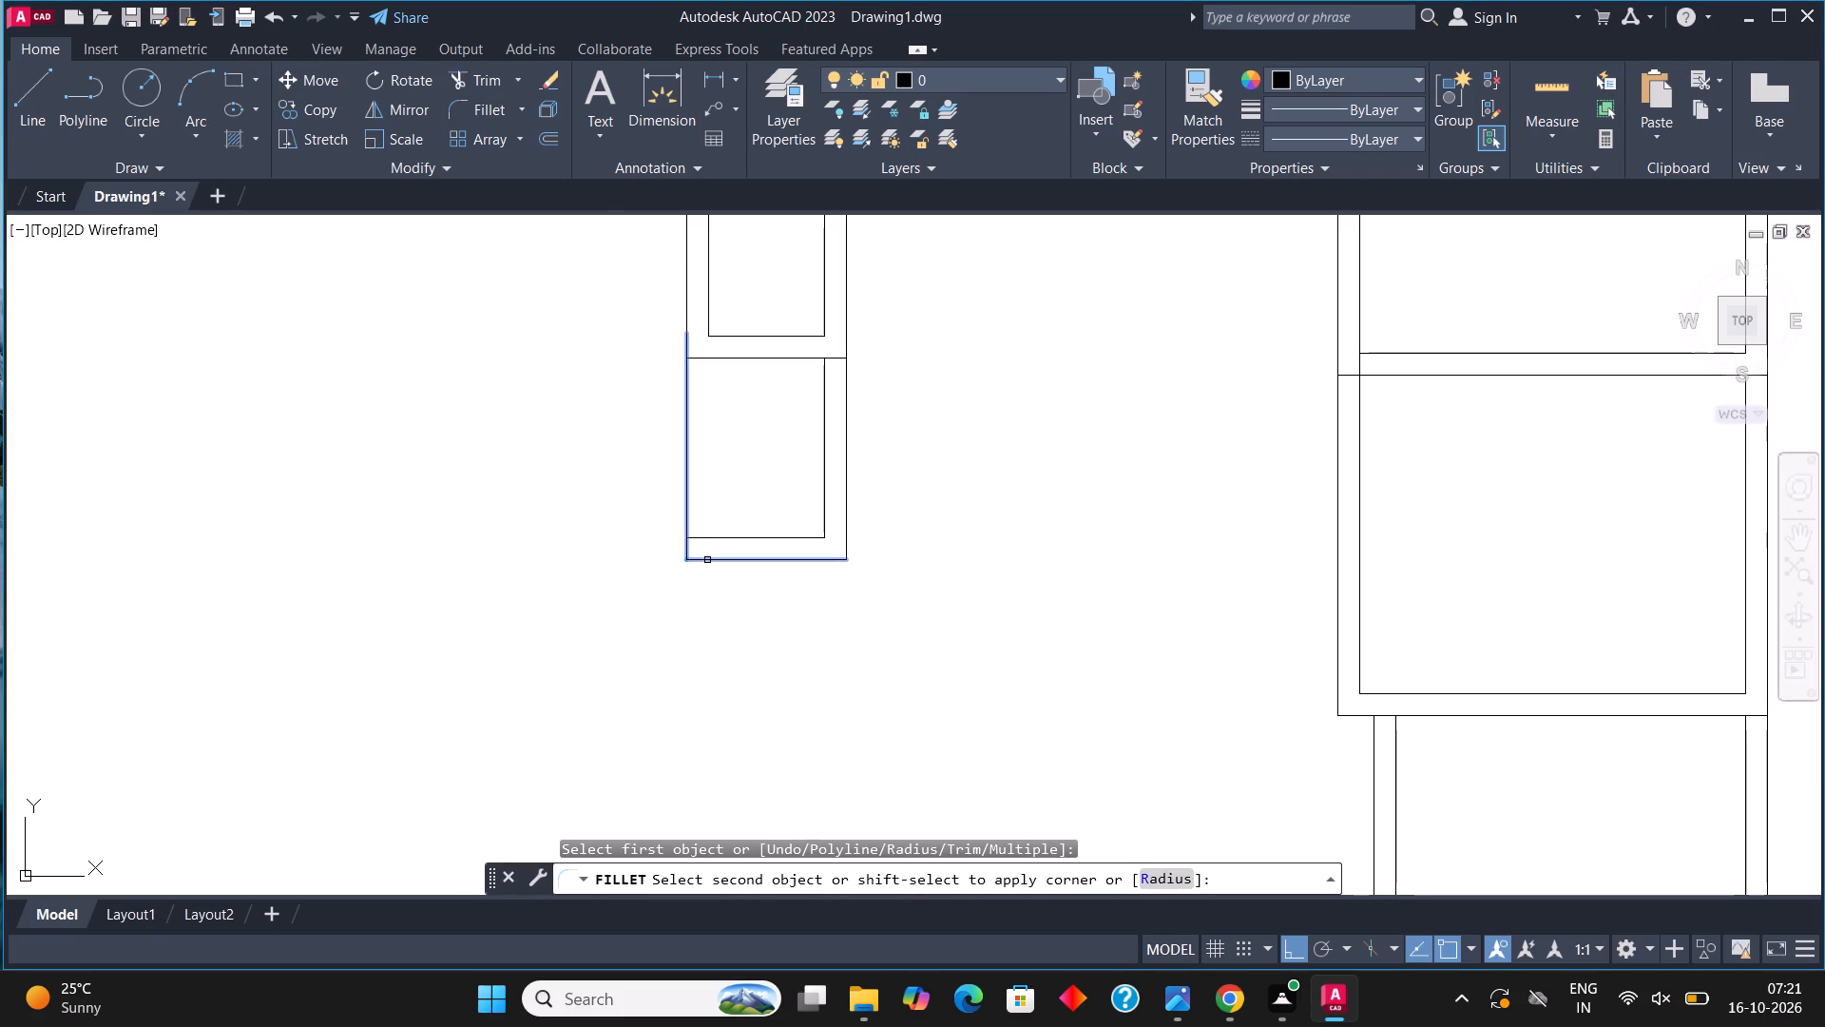
pyautogui.click(707, 560)
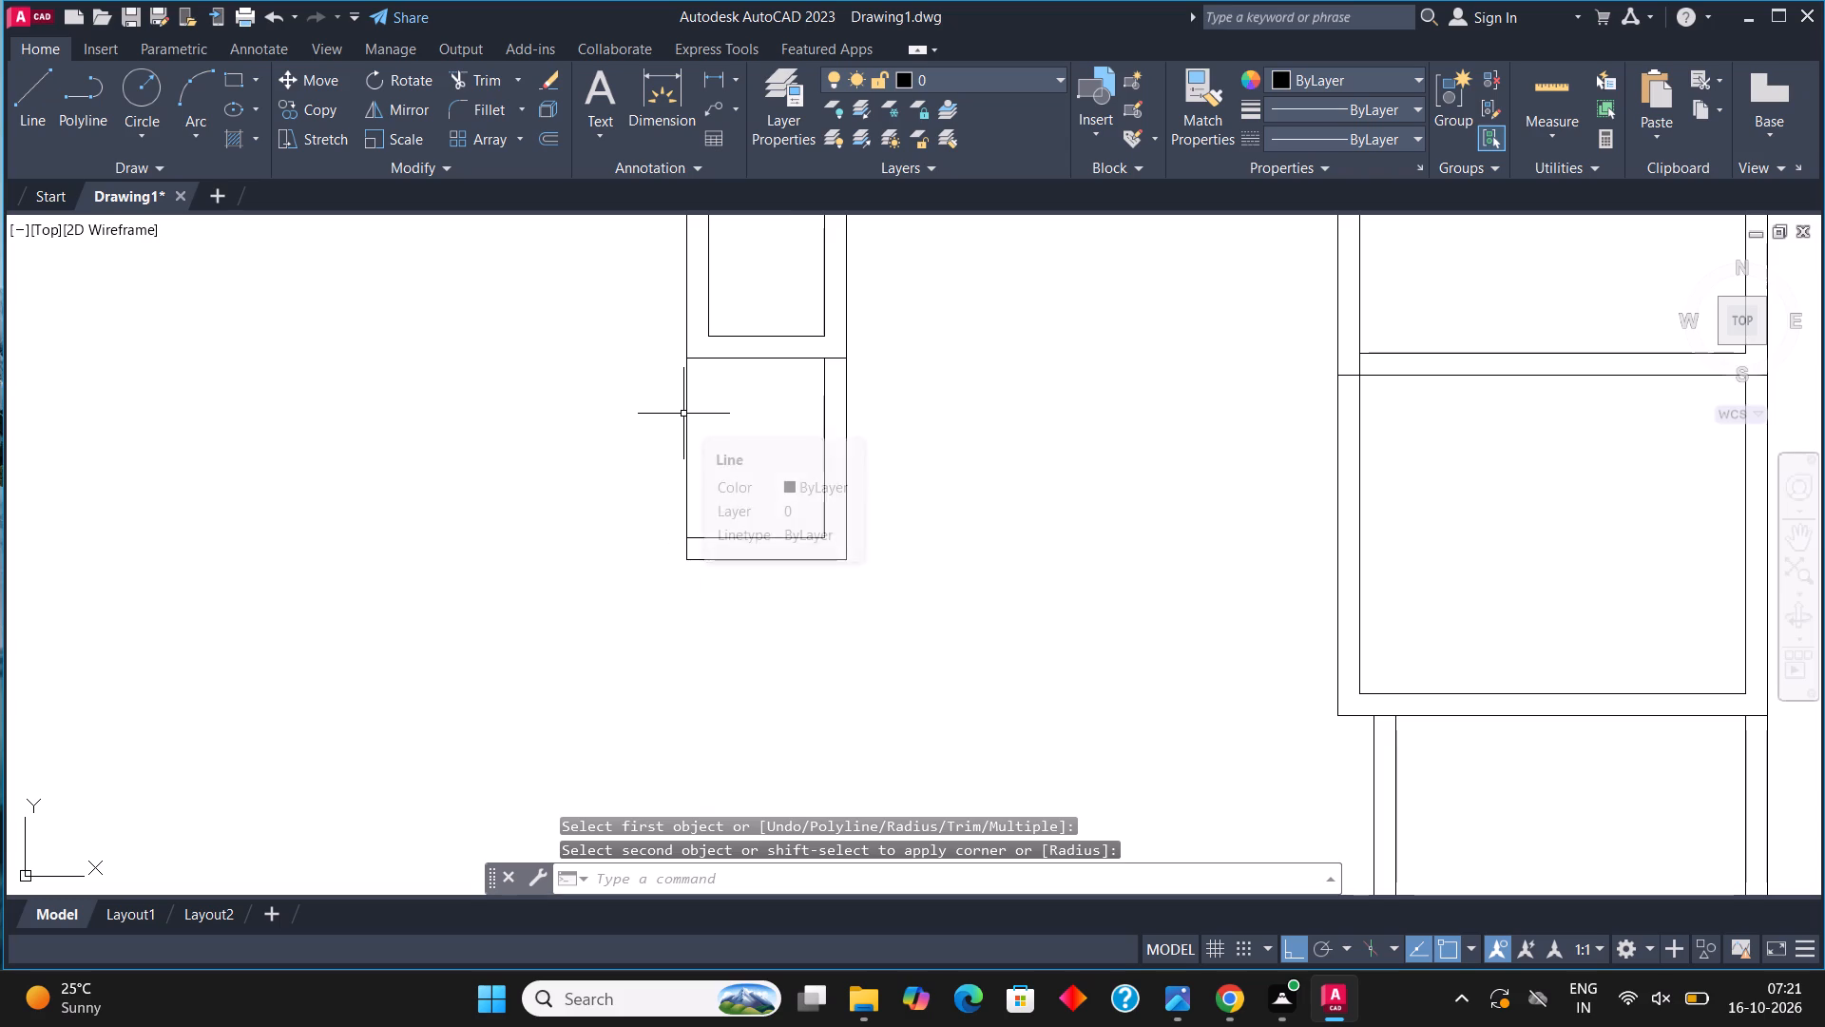
# Draw a 12' line downward along the small spaces' outer right wall, starting at the large room's bottom wall.
pyautogui.scroll(-2, 694, 479)
pyautogui.moveTo(803, 447); pyautogui.dragTo(808, 550, button='middle')
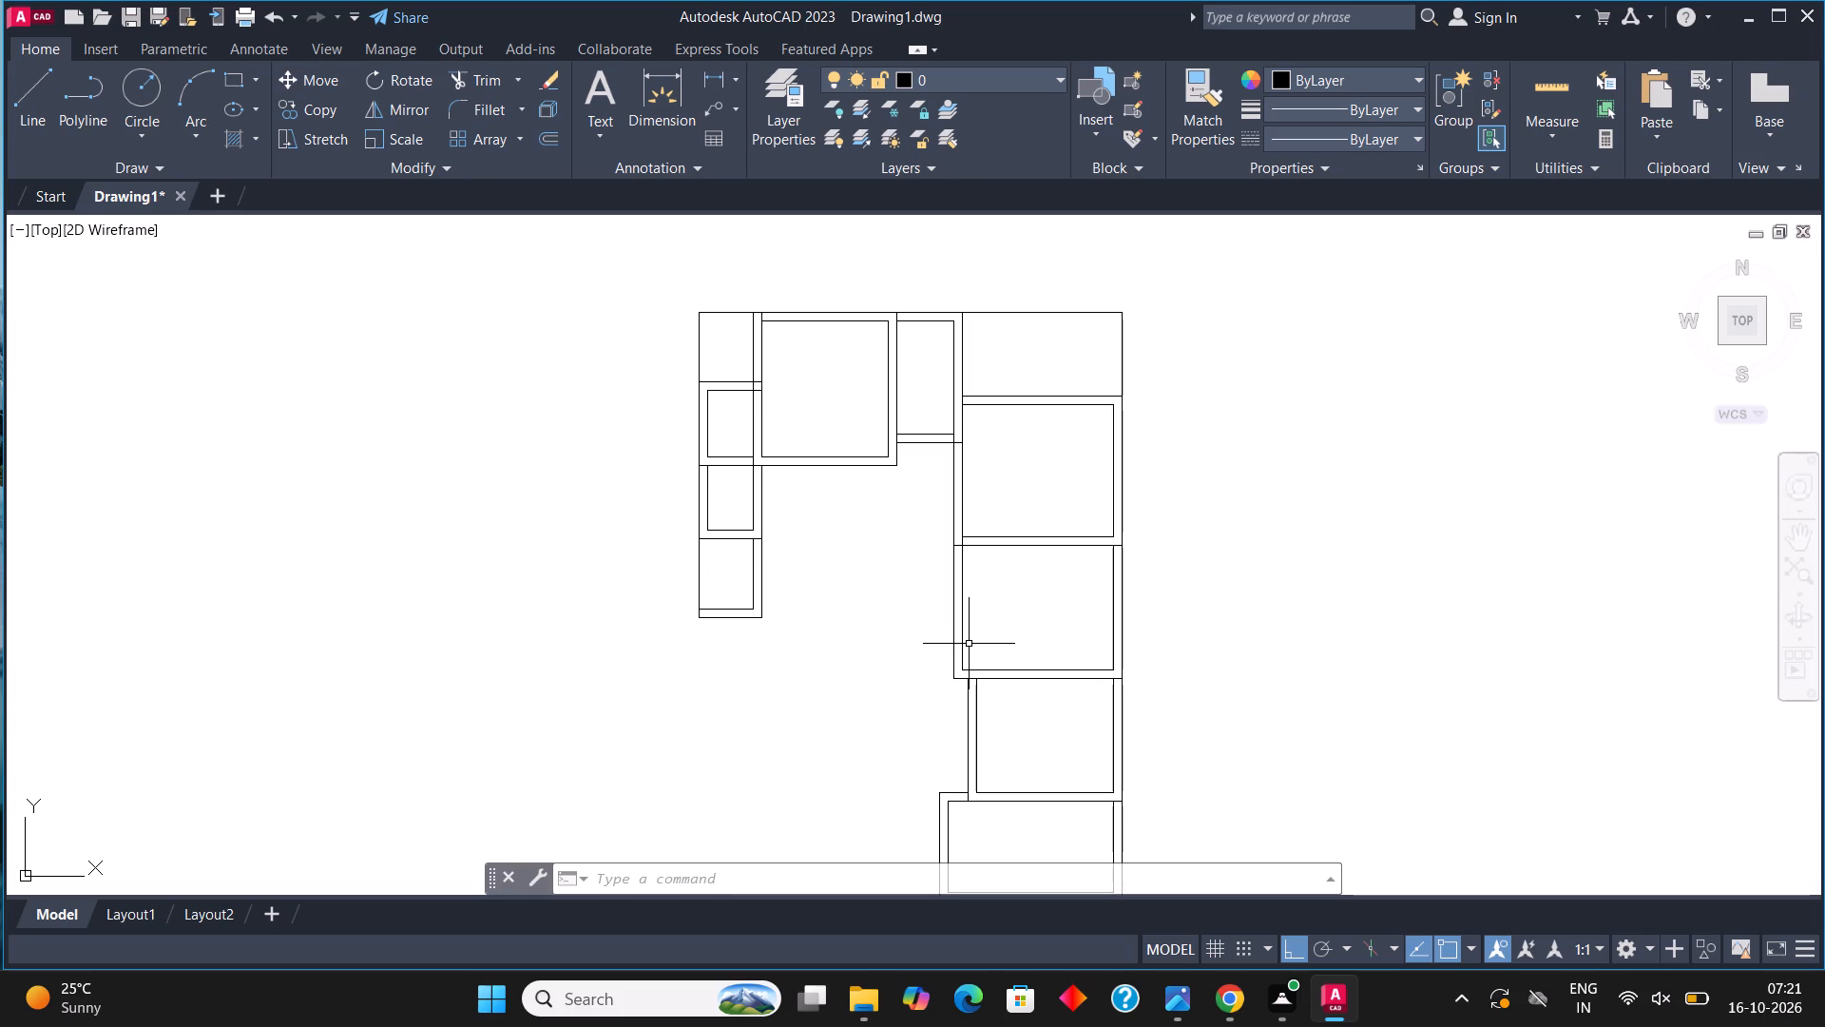
pyautogui.click(32, 98)
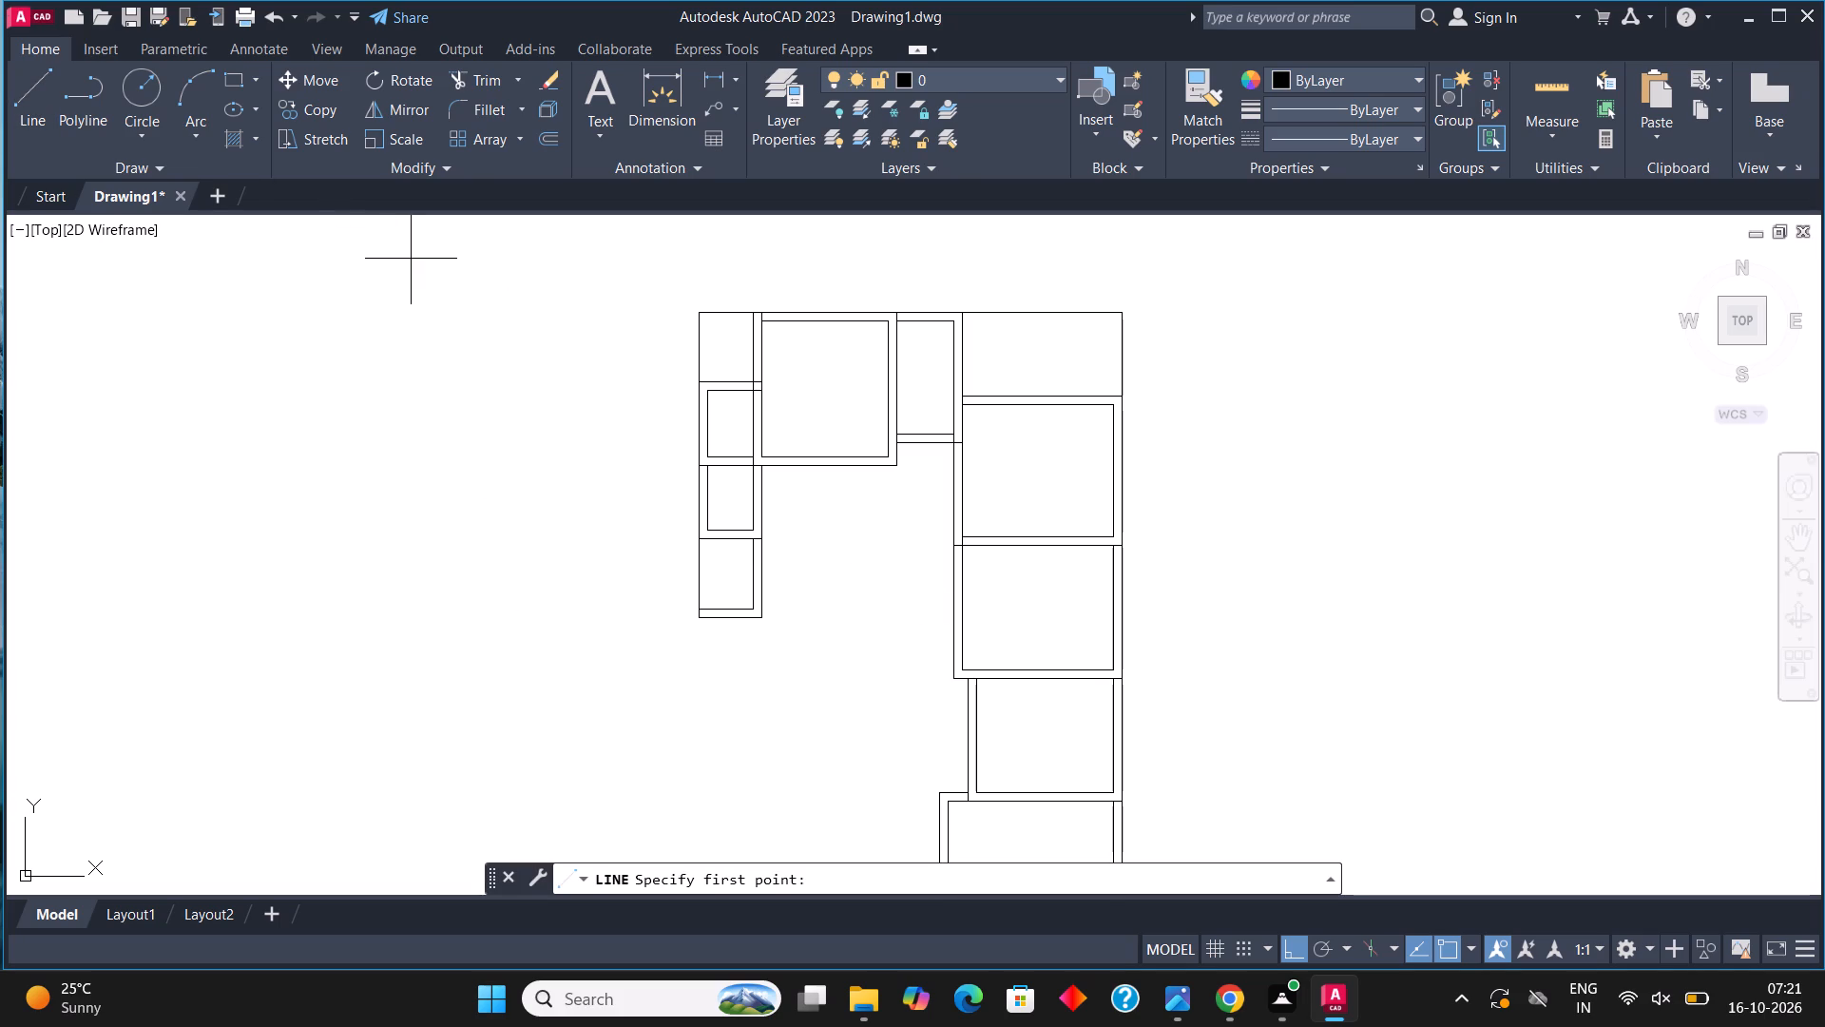
pyautogui.scroll(1, 775, 464)
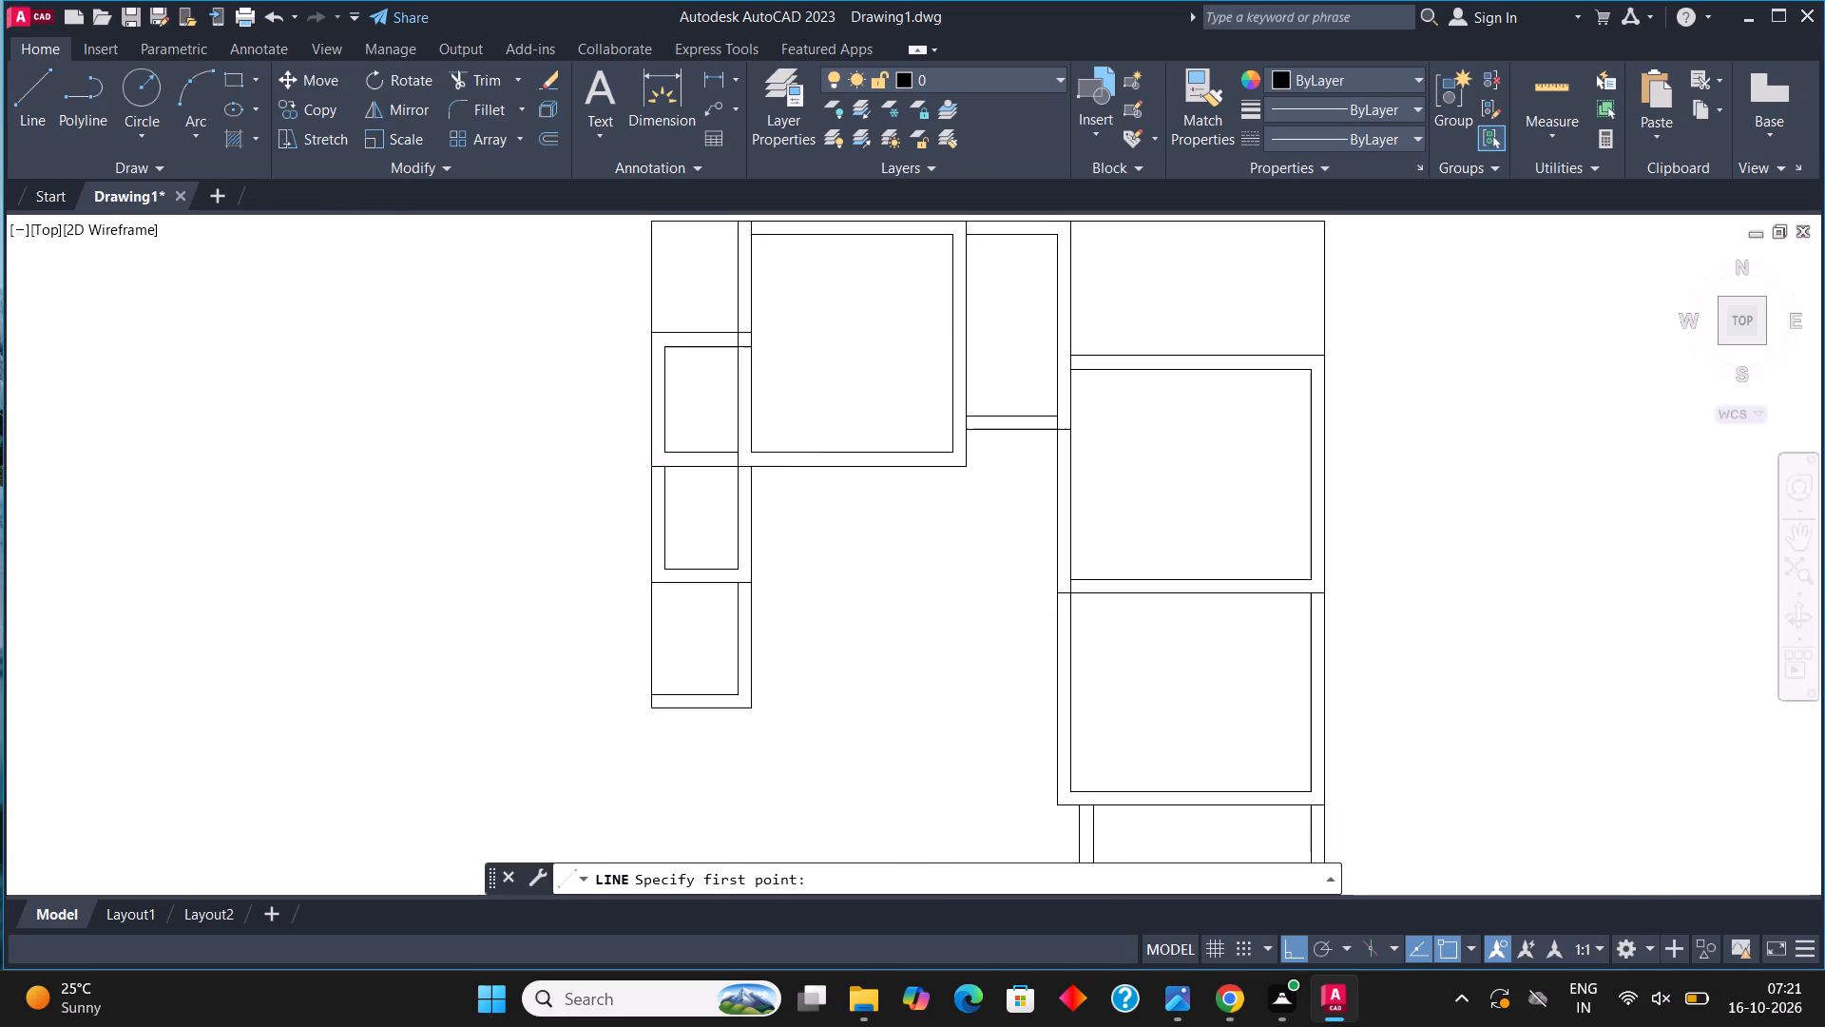
pyautogui.scroll(1, 775, 464)
pyautogui.click(742, 468)
pyautogui.write("12'")
pyautogui.press('Return')
pyautogui.scroll(-2, 738, 537)
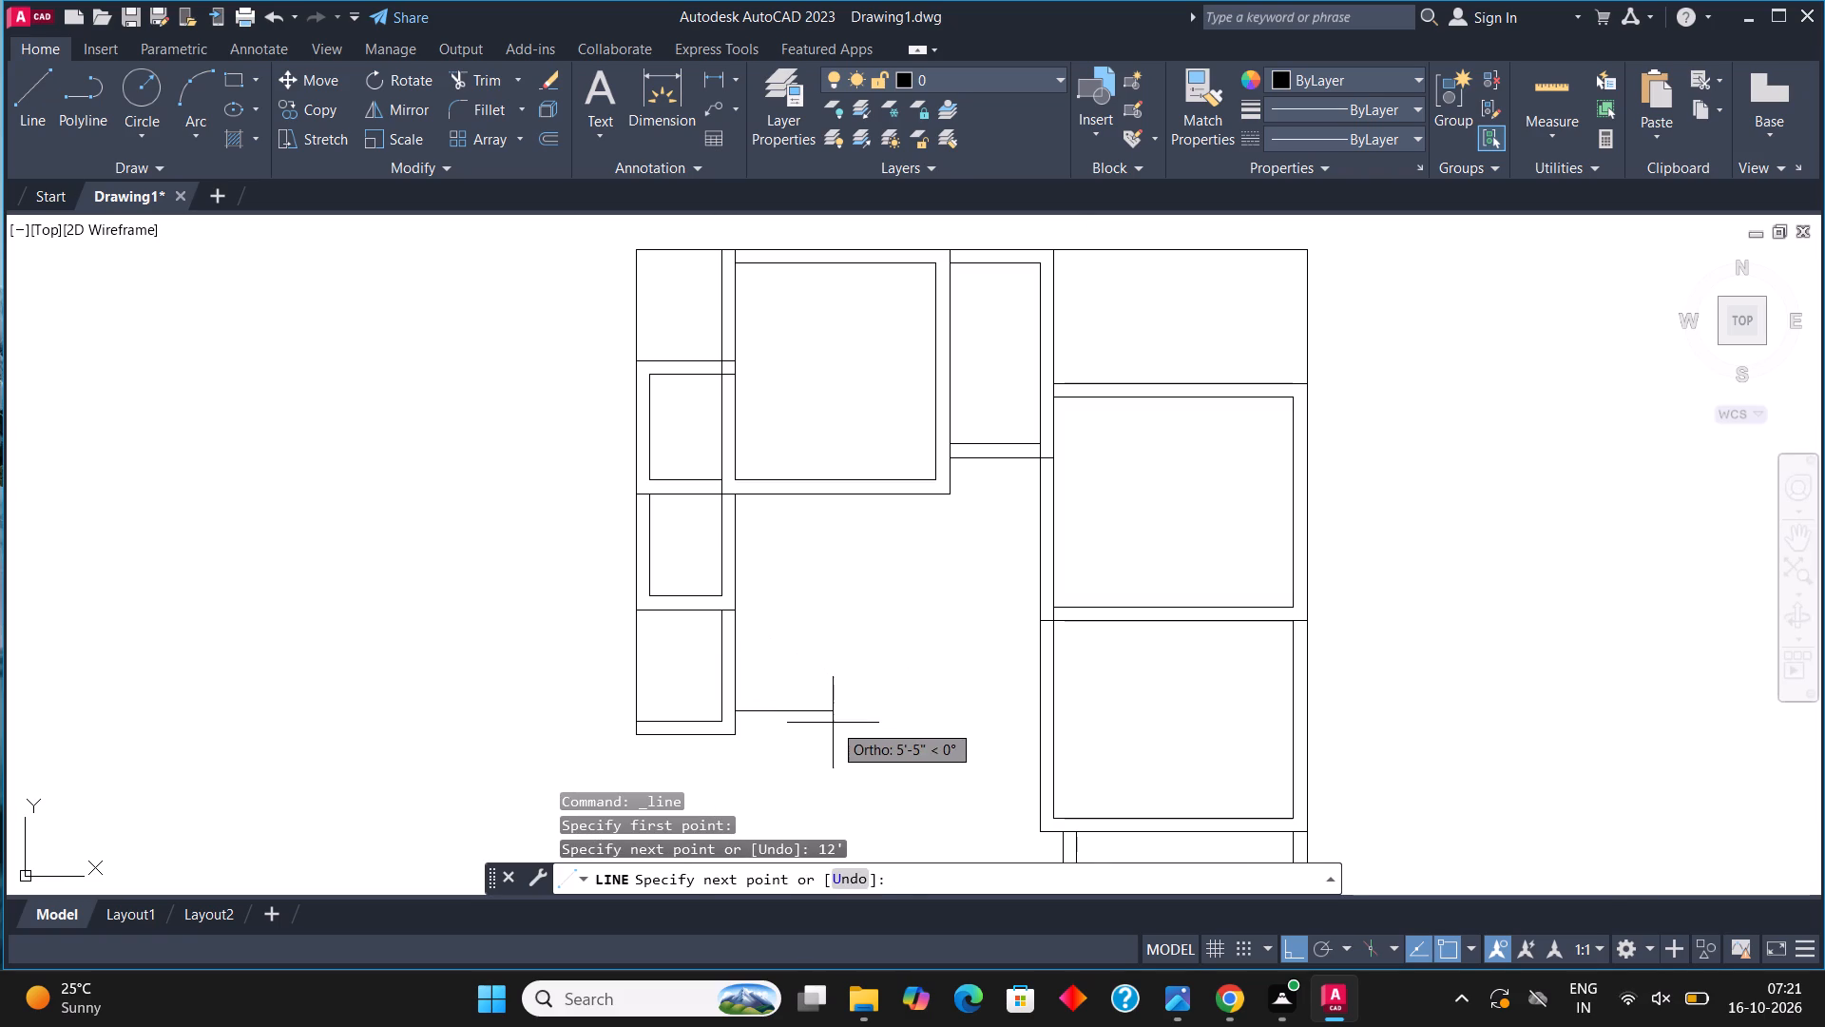
# Draw a line from the lowest small space's inner bottom-right corner across its wall, 11'1" to the right, and up to the large room's bottom wall.
pyautogui.click(15, 104)
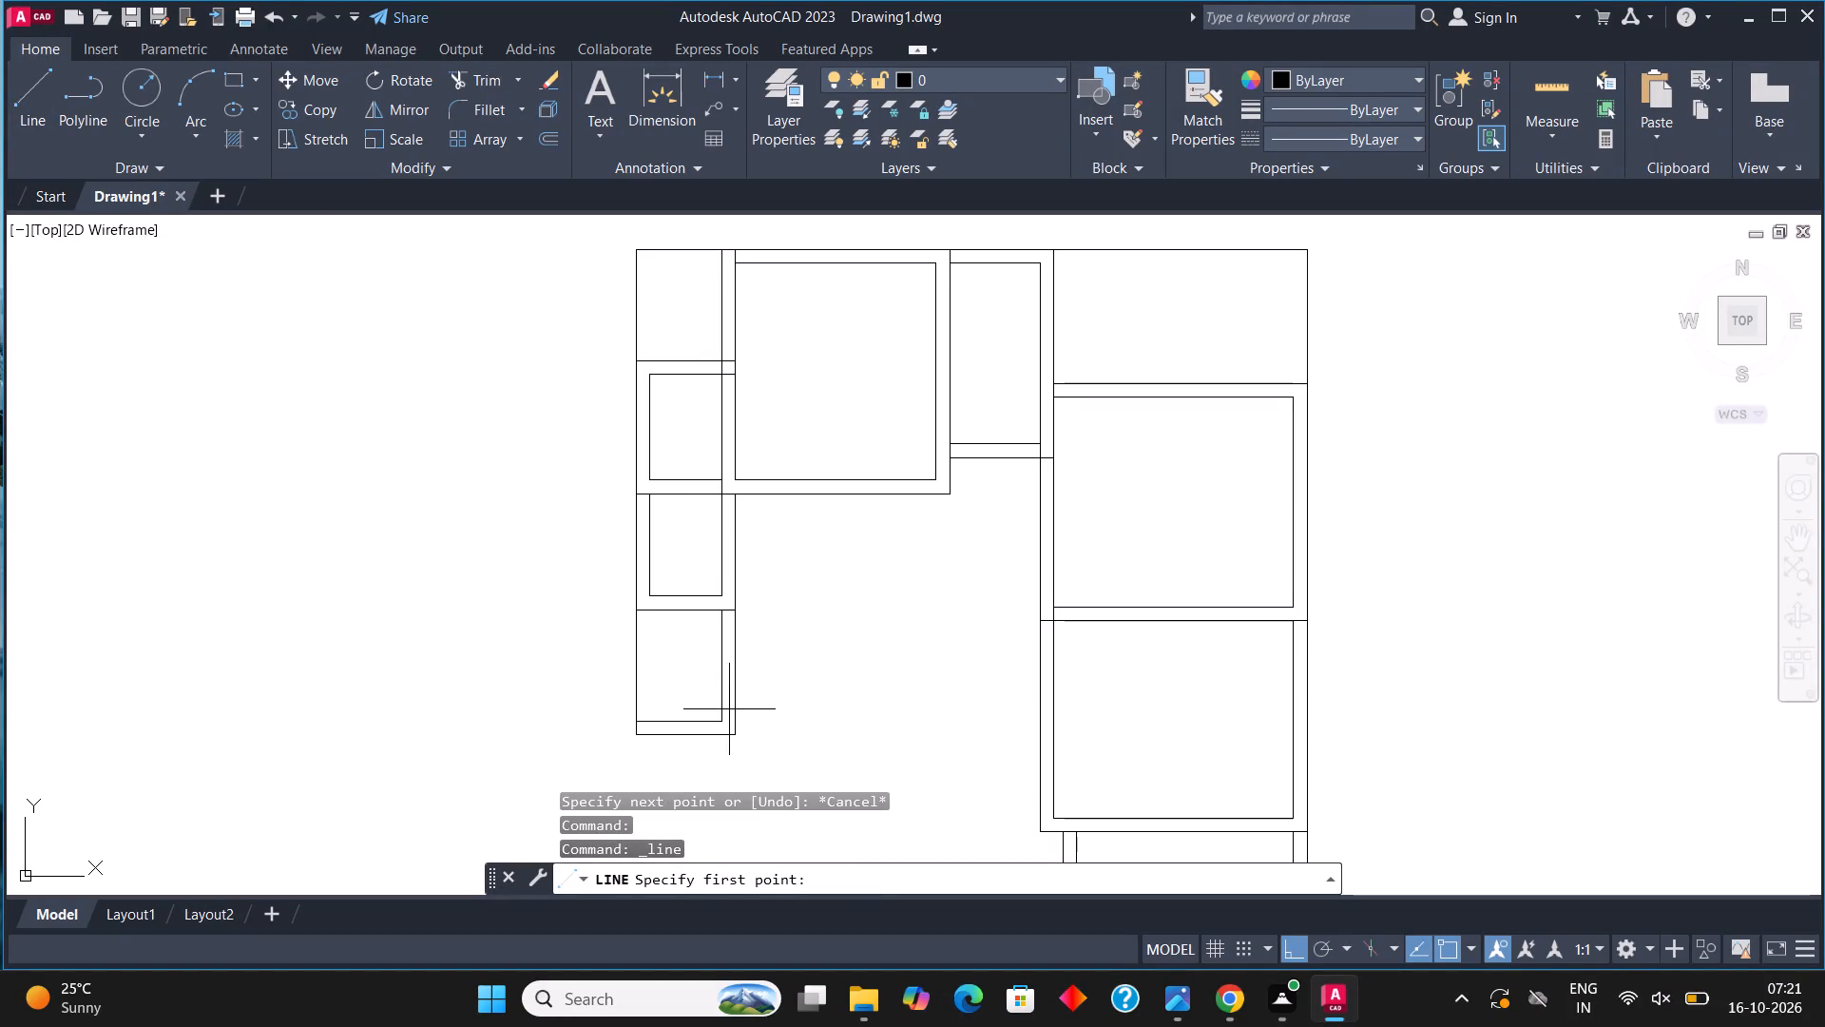
pyautogui.click(719, 716)
pyautogui.scroll(3, 733, 715)
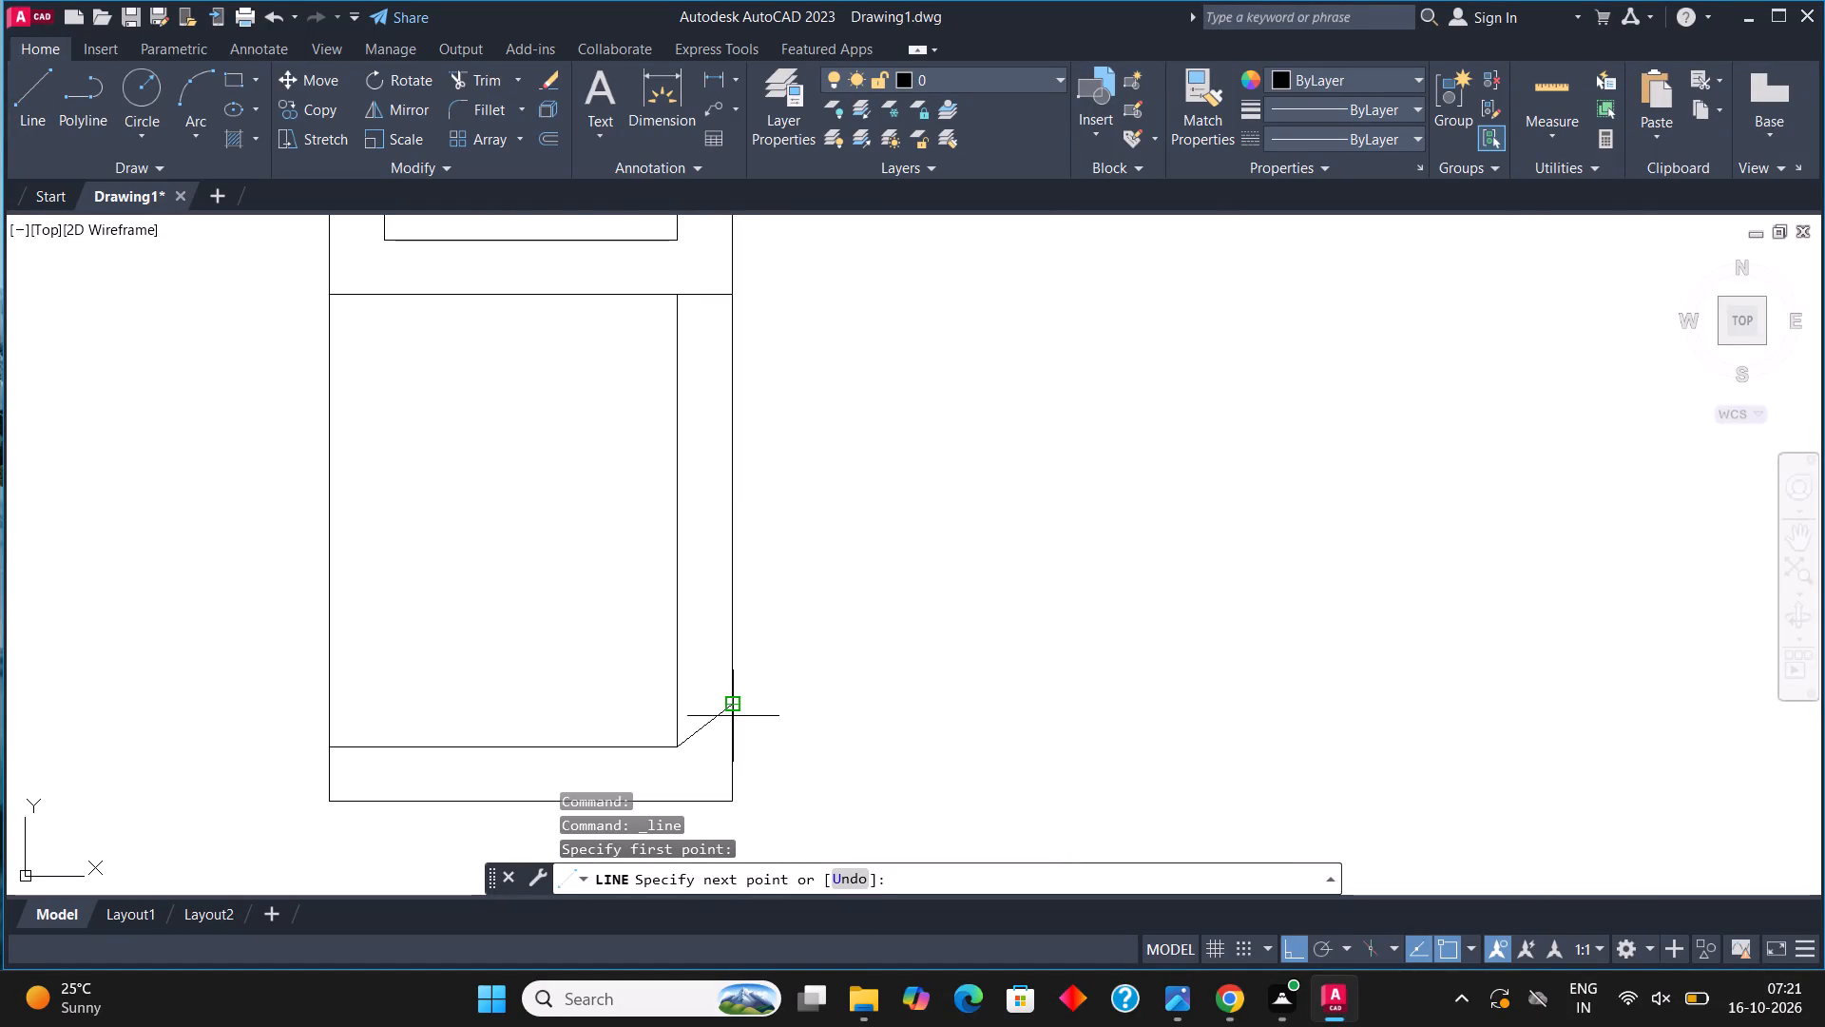
pyautogui.click(733, 752)
pyautogui.scroll(-2, 733, 752)
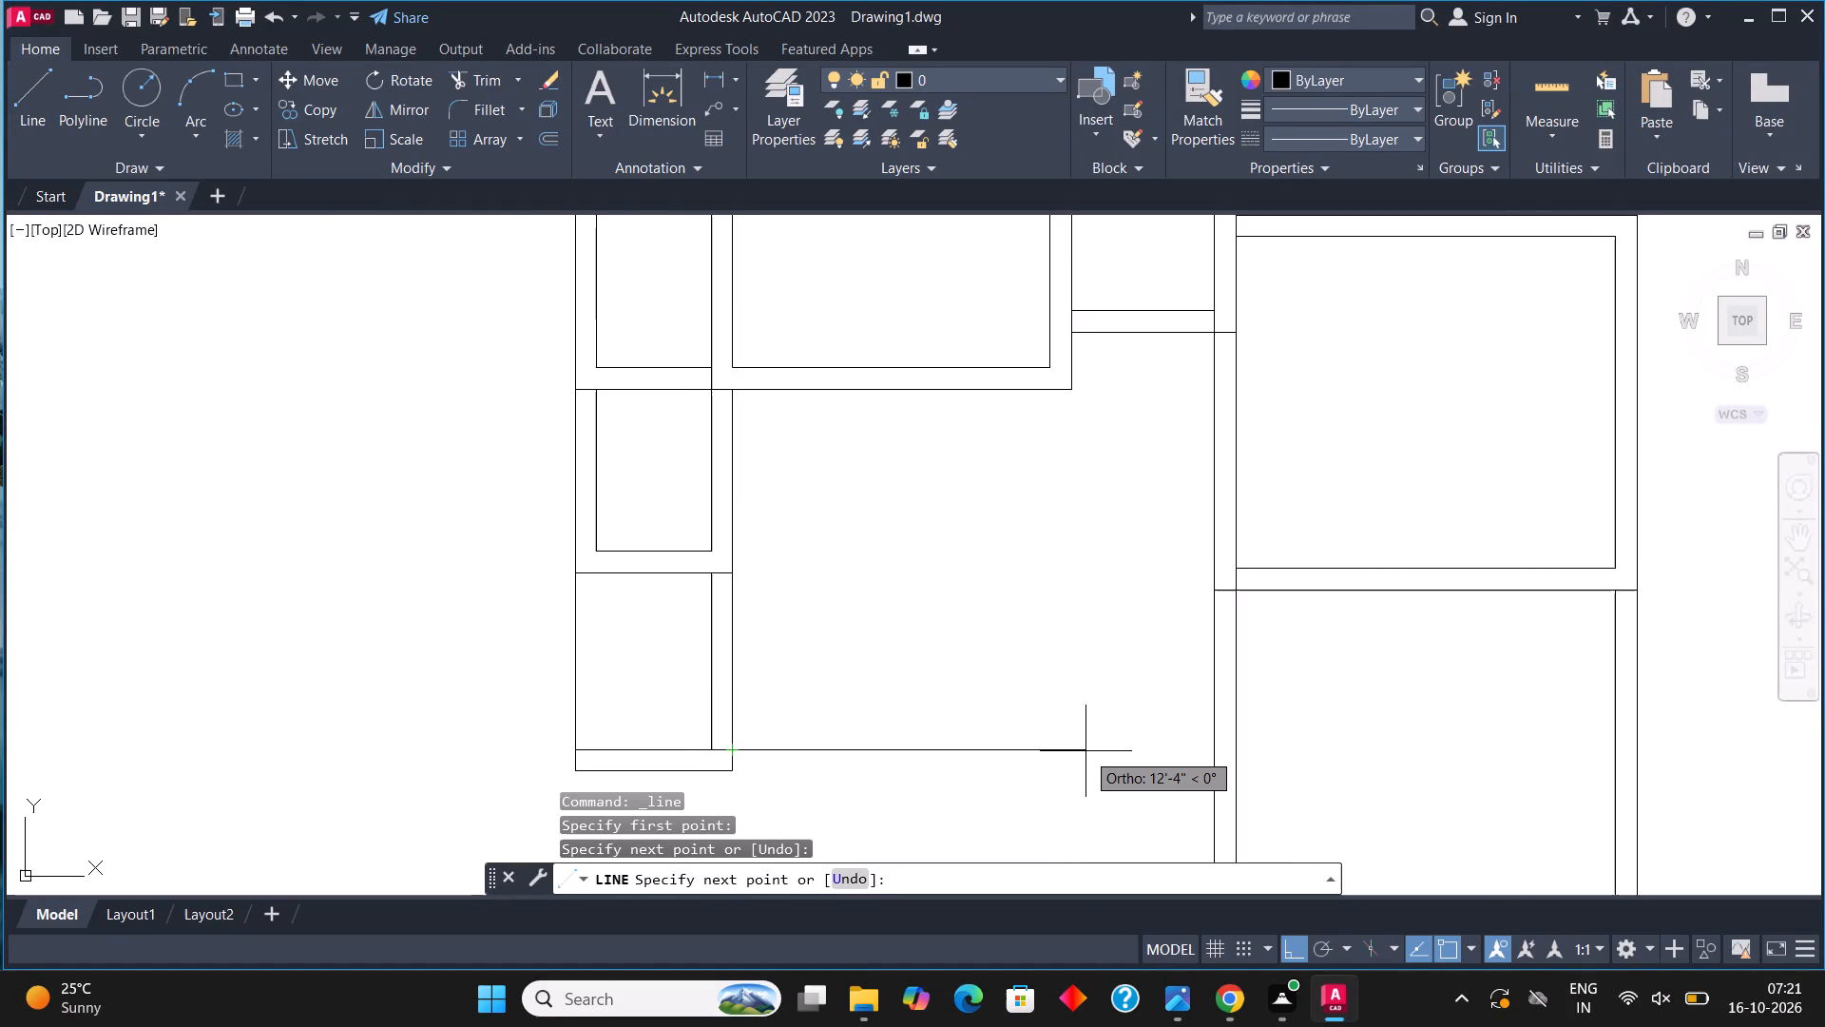
pyautogui.write('11\'1"')
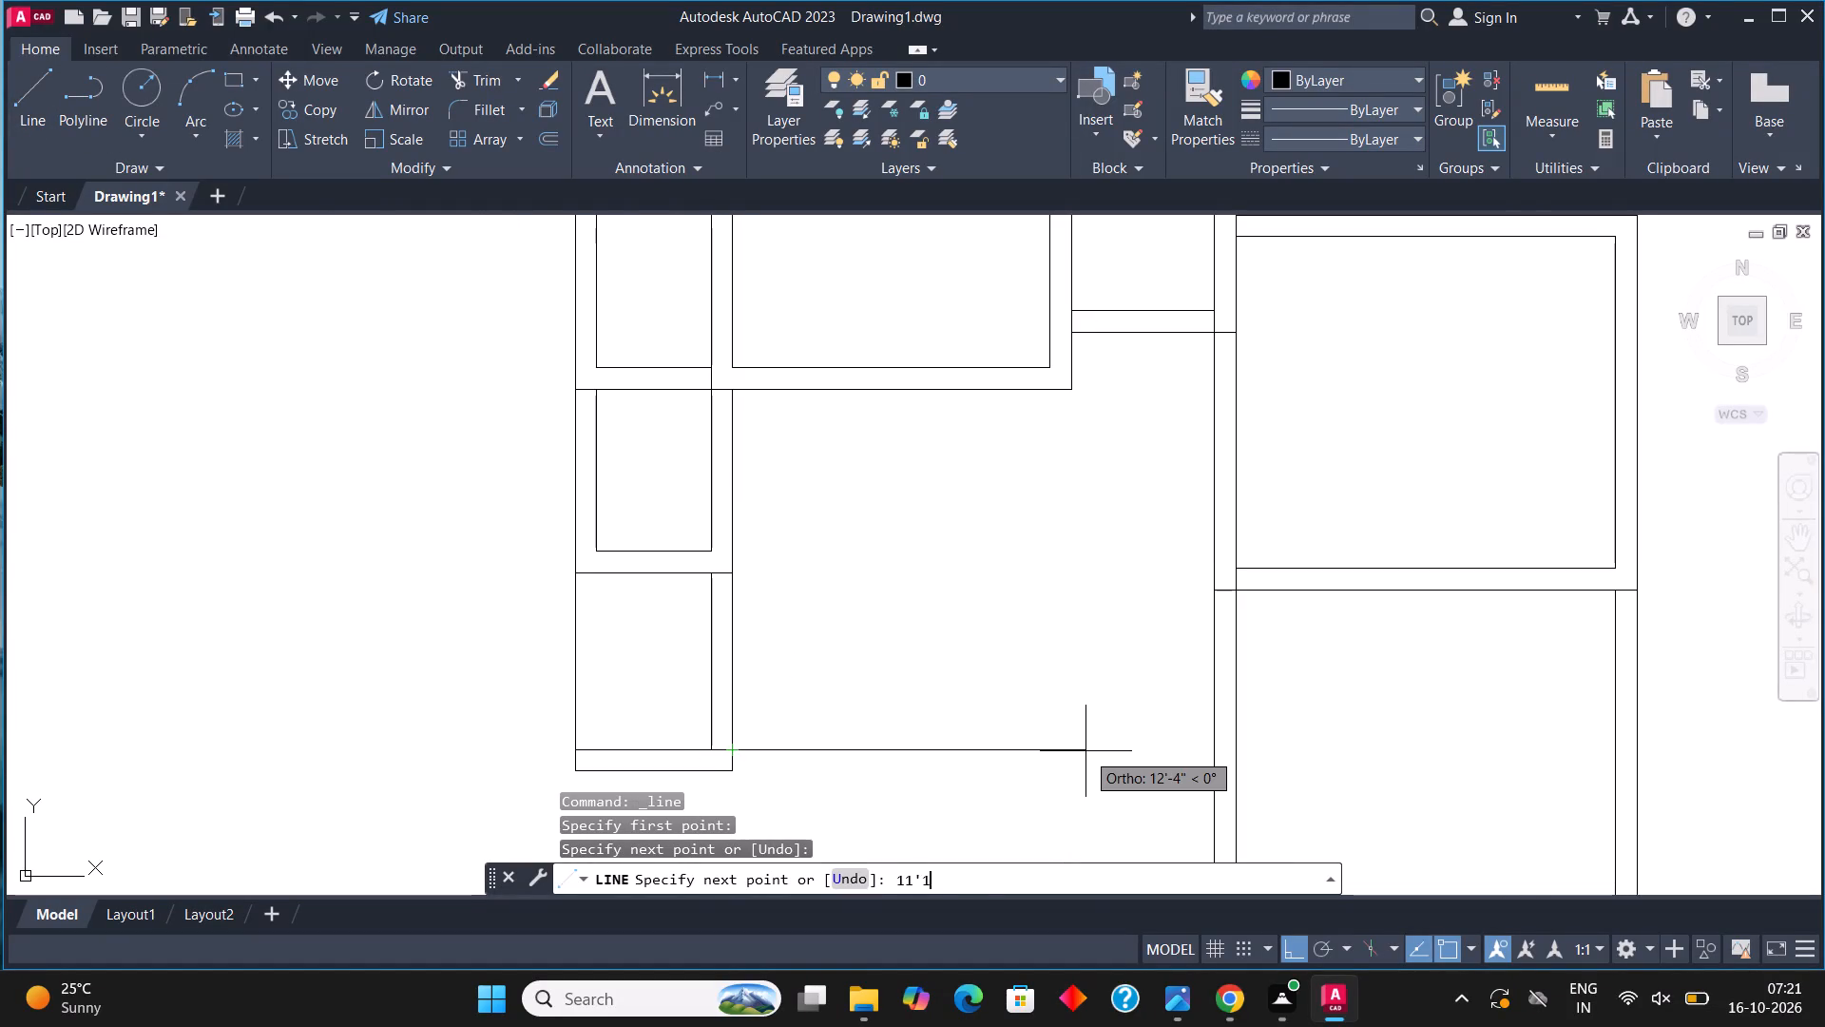
pyautogui.press('Return')
pyautogui.scroll(-2, 1085, 751)
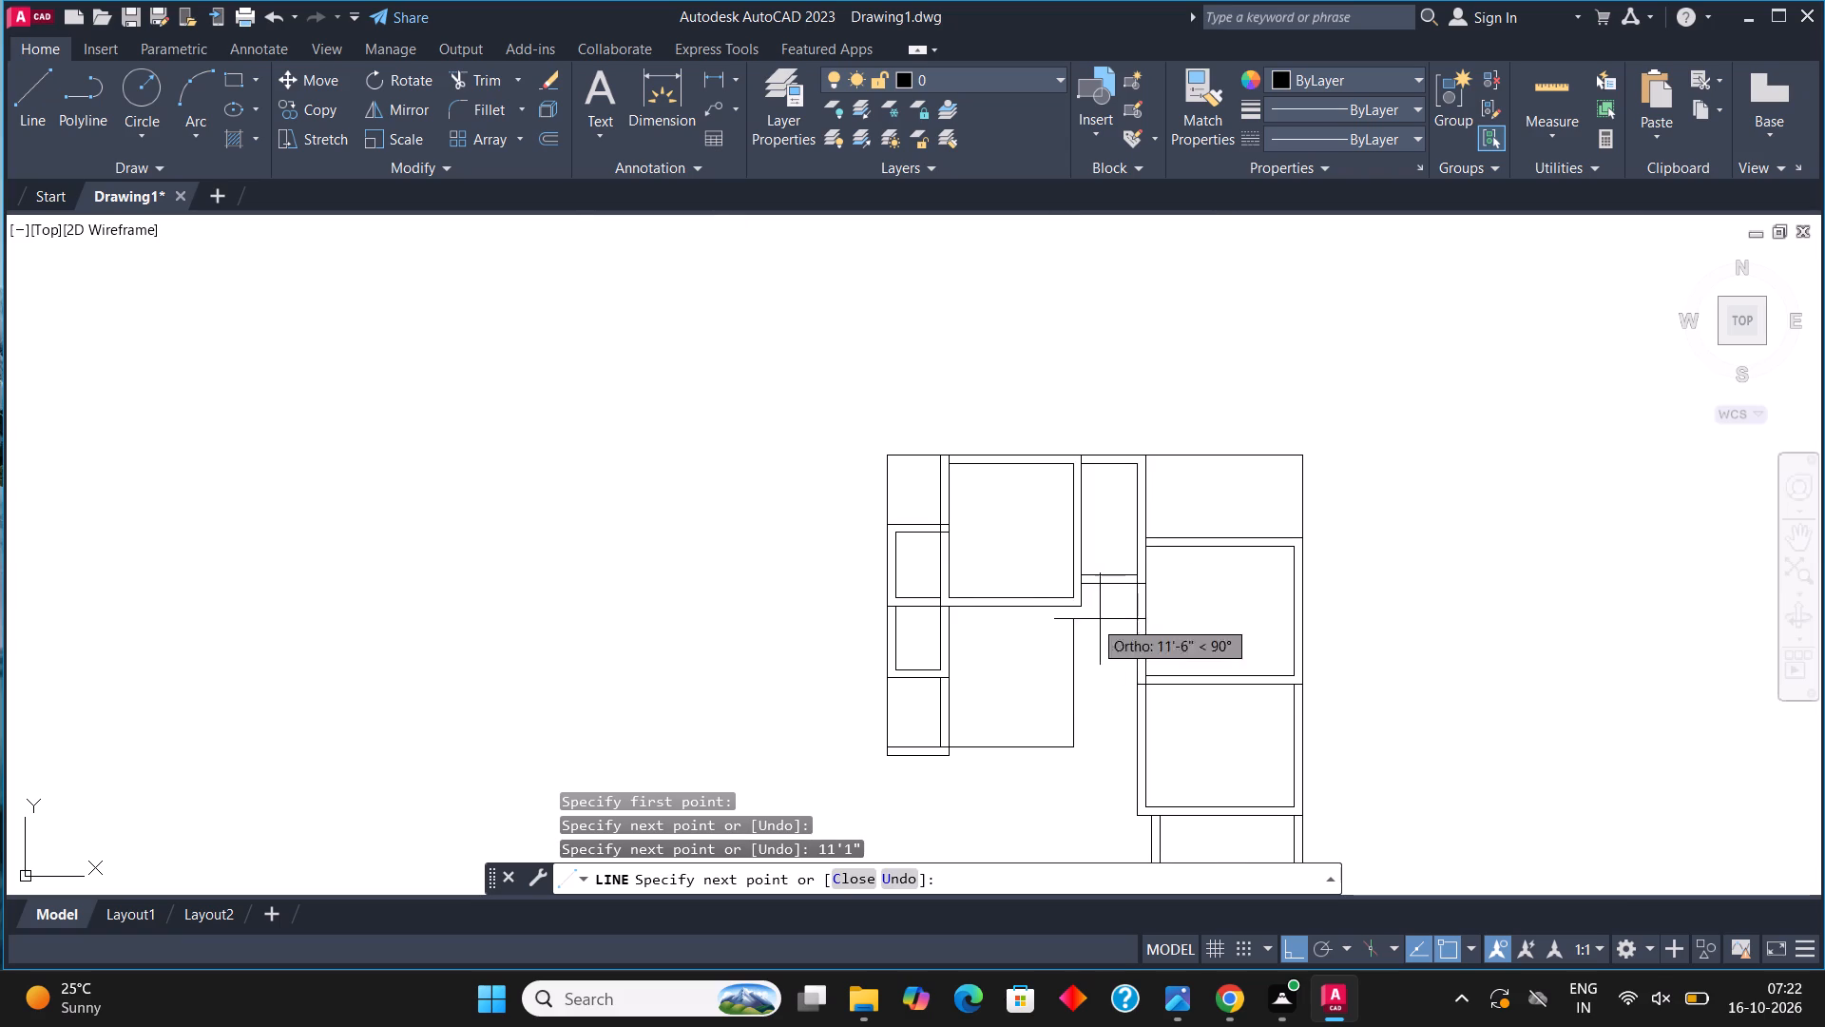
pyautogui.moveTo(1075, 619); pyautogui.dragTo(986, 610, button='middle')
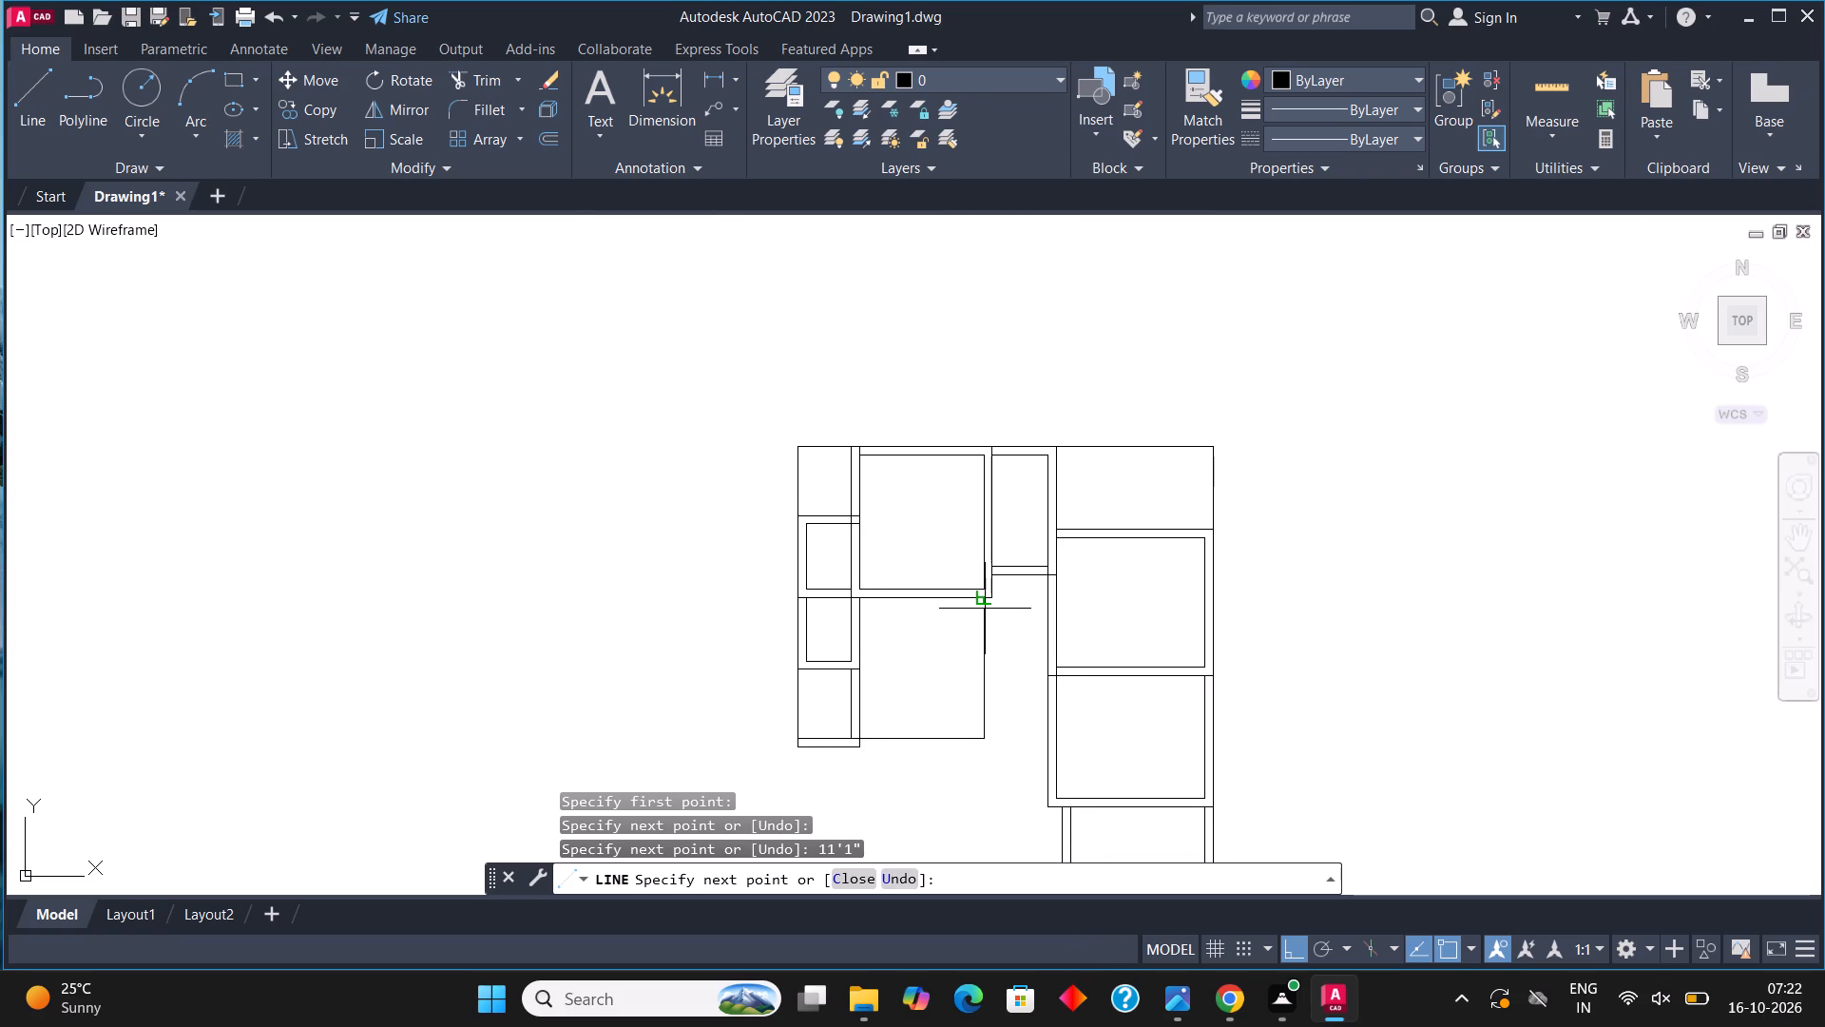
pyautogui.scroll(1, 985, 582)
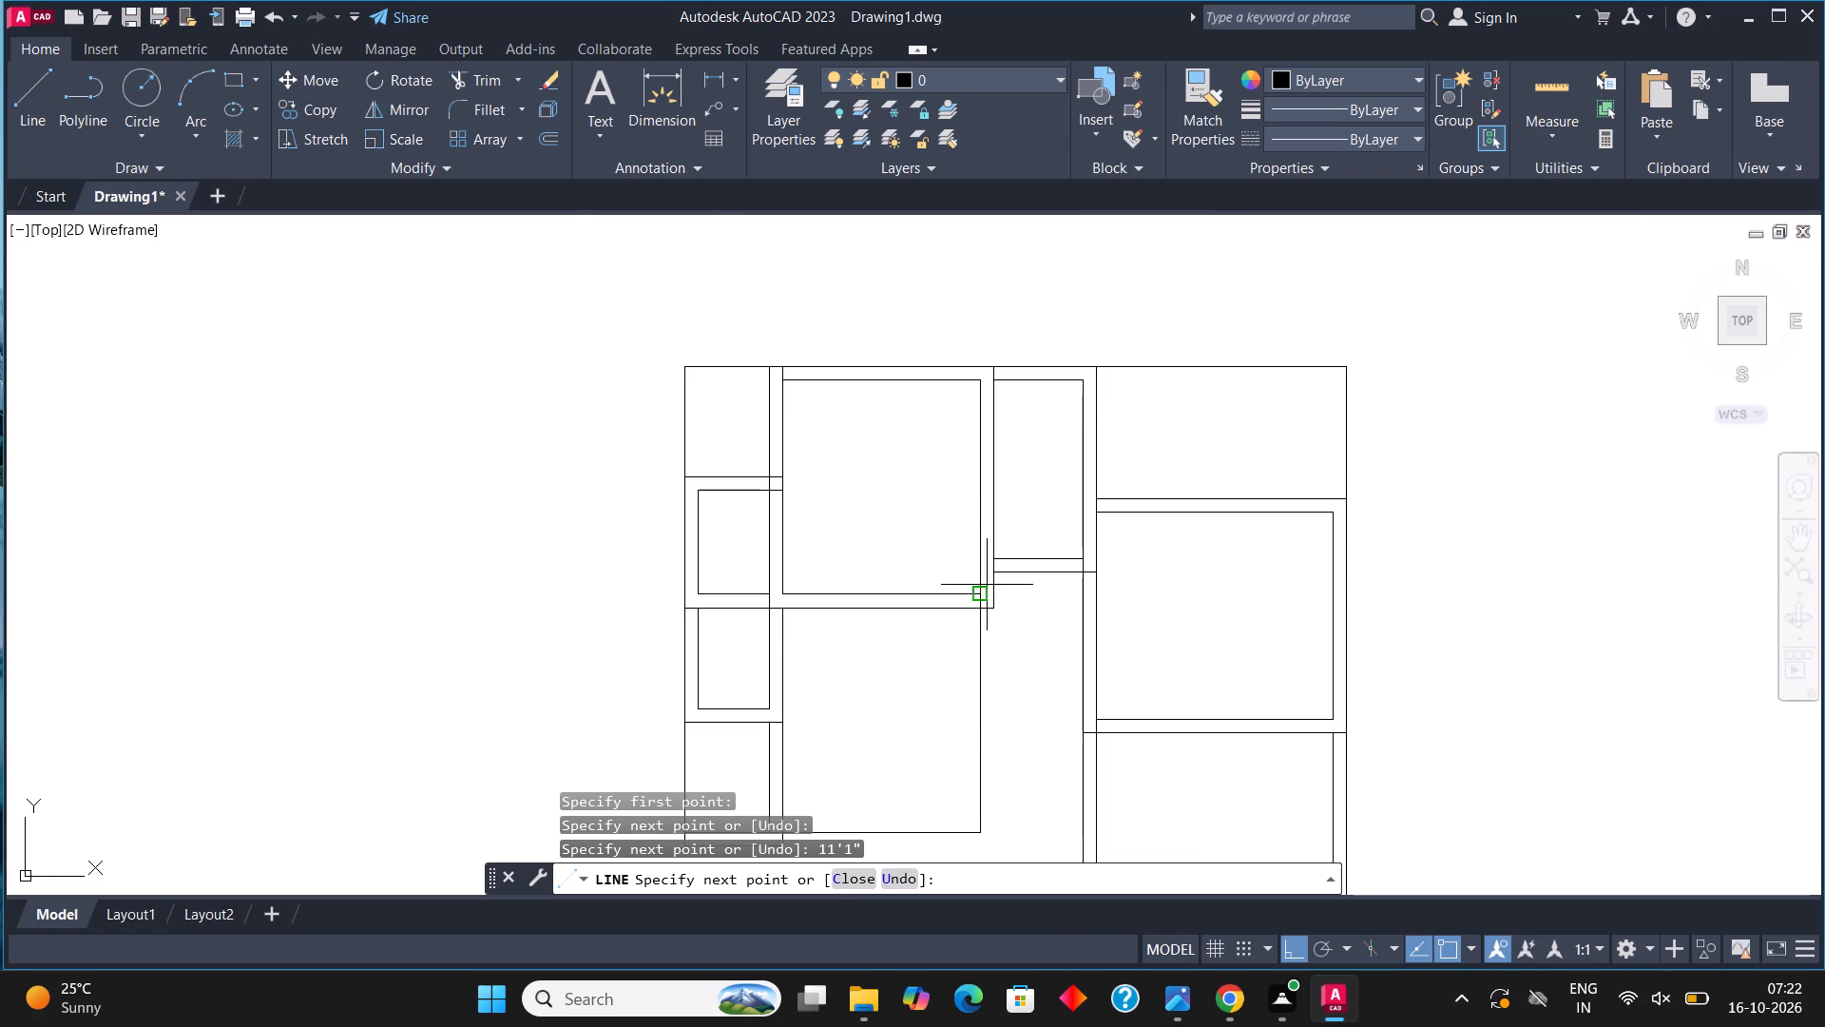
pyautogui.click(975, 602)
pyautogui.moveTo(978, 528); pyautogui.dragTo(888, 321, button='middle')
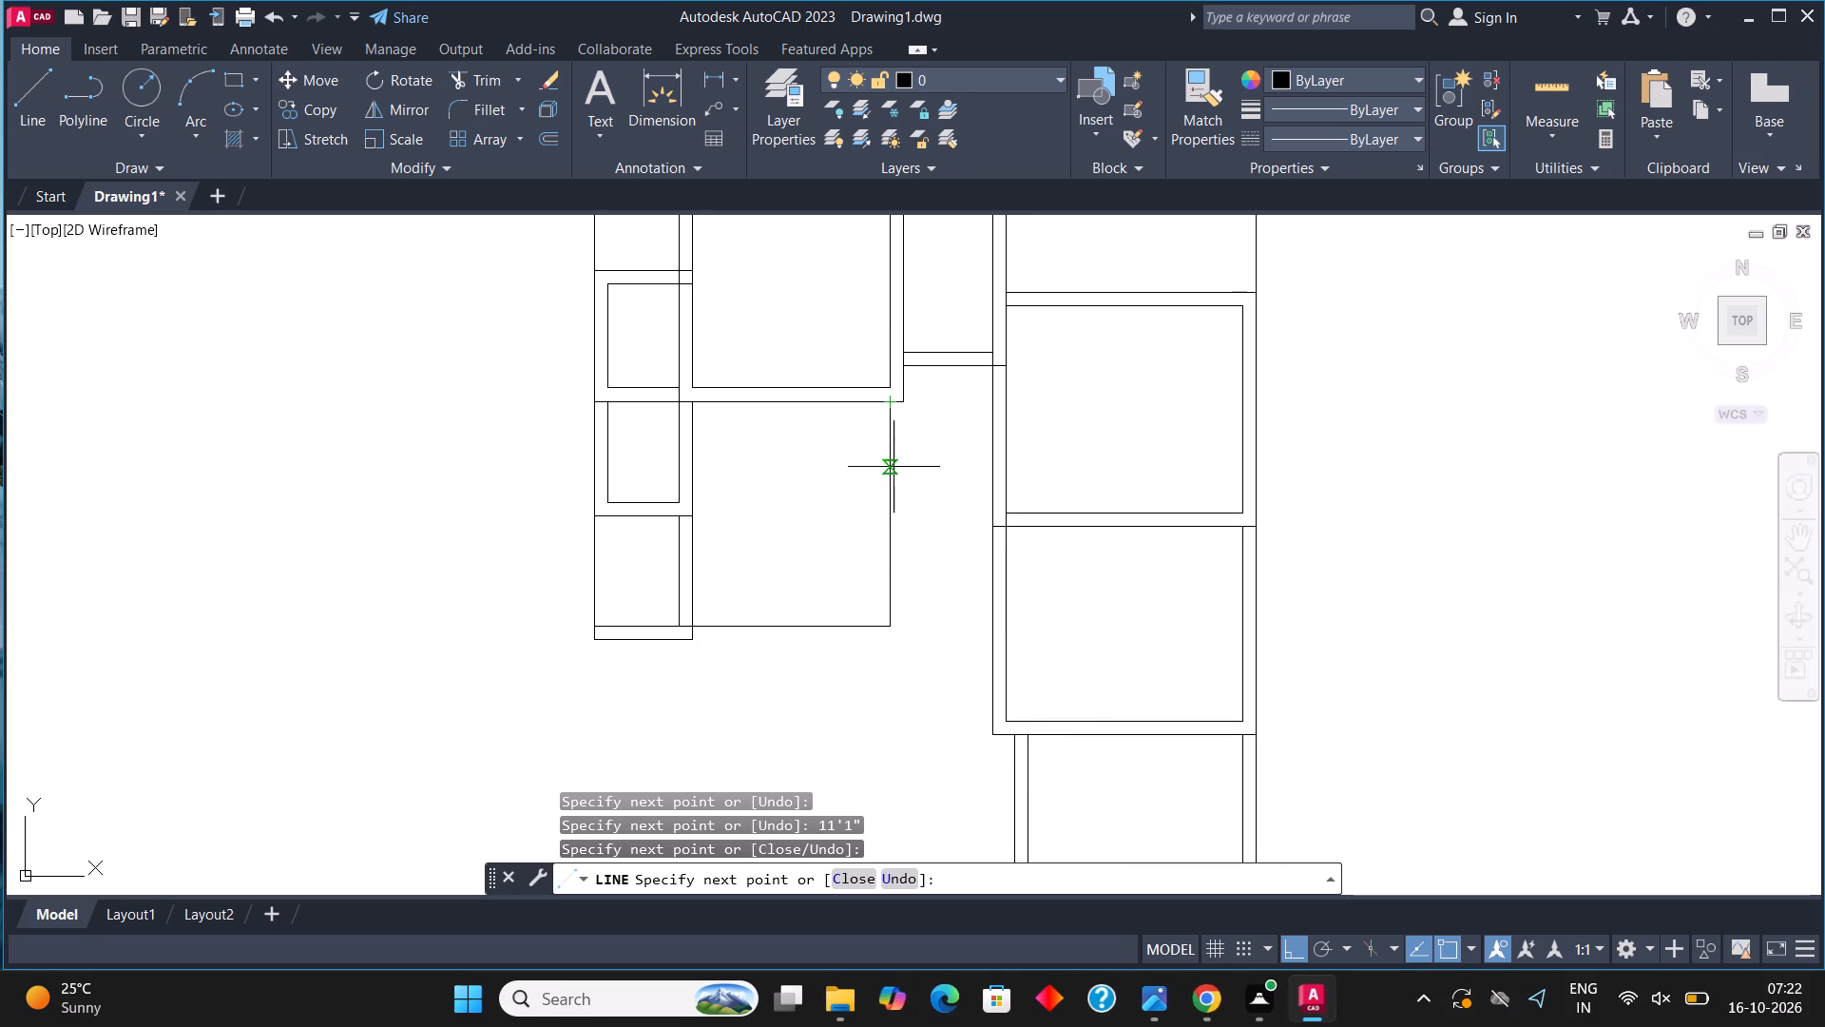
pyautogui.press('Escape')
# Offset the new room's bottom line 9" downward and its right line 9" outward to form the walls.
pyautogui.click(917, 628)
pyautogui.click(885, 580)
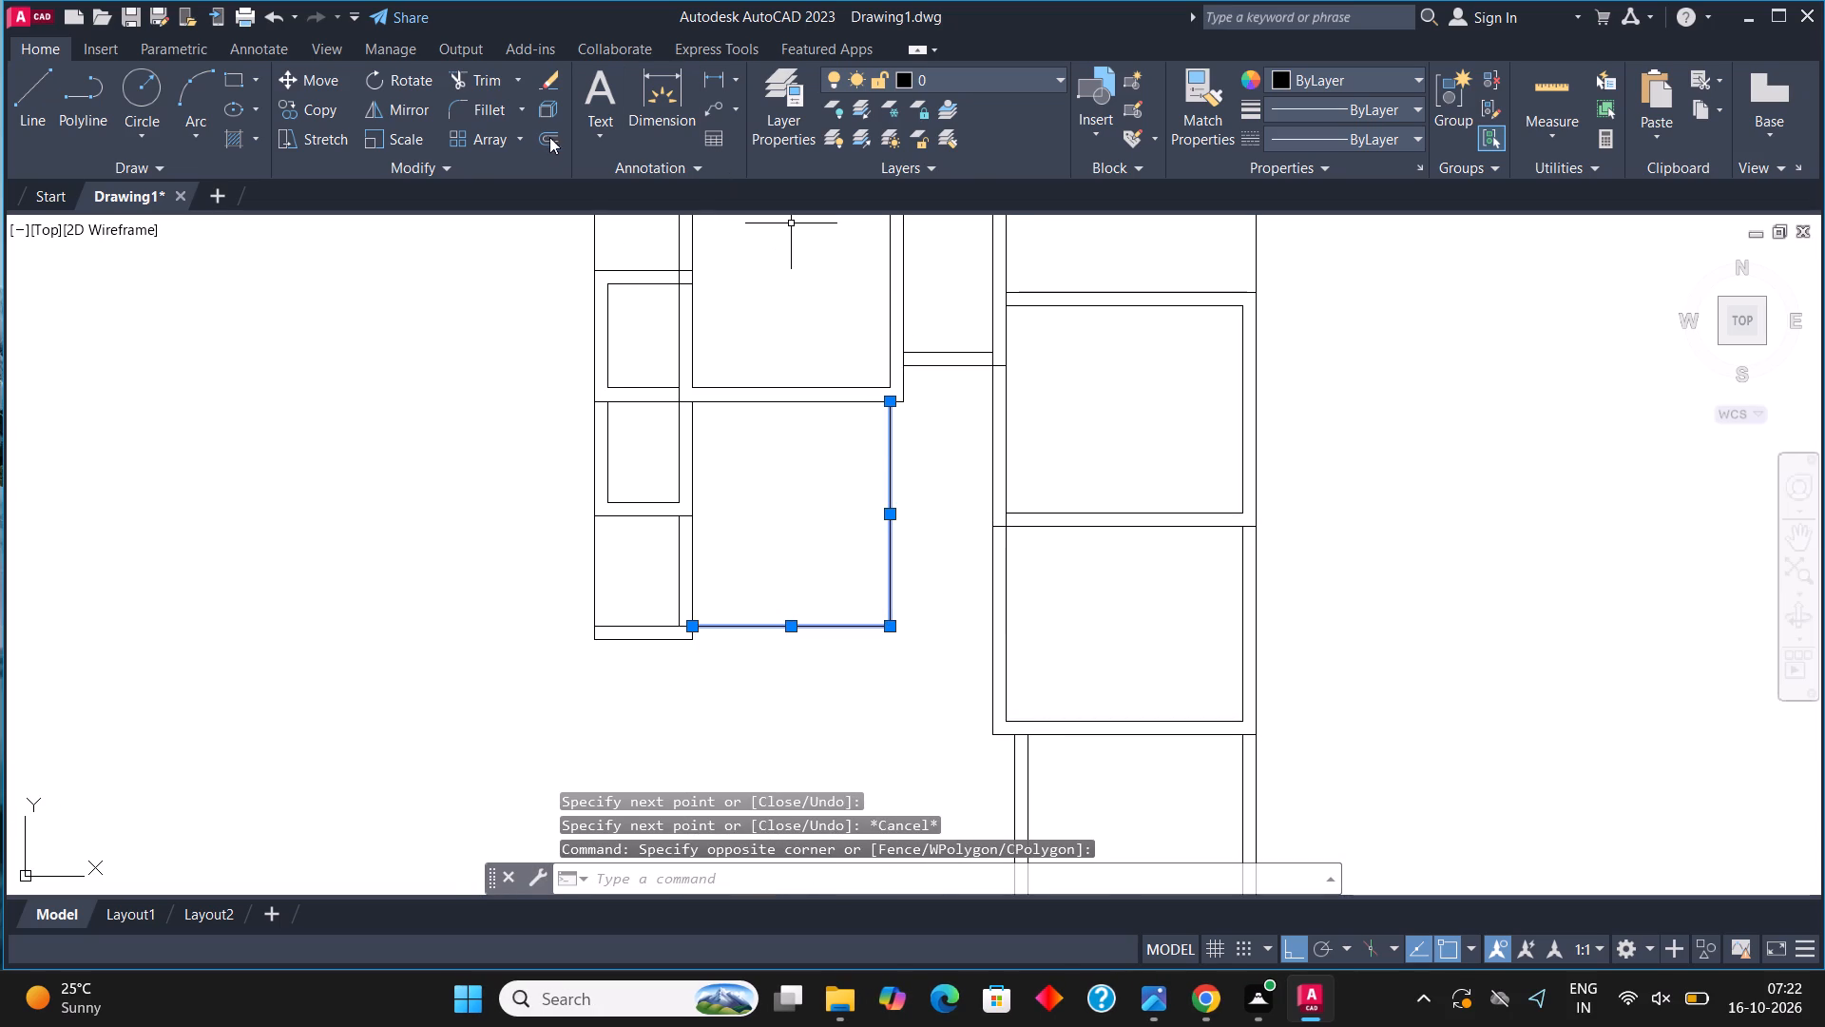
pyautogui.click(535, 126)
pyautogui.click(774, 622)
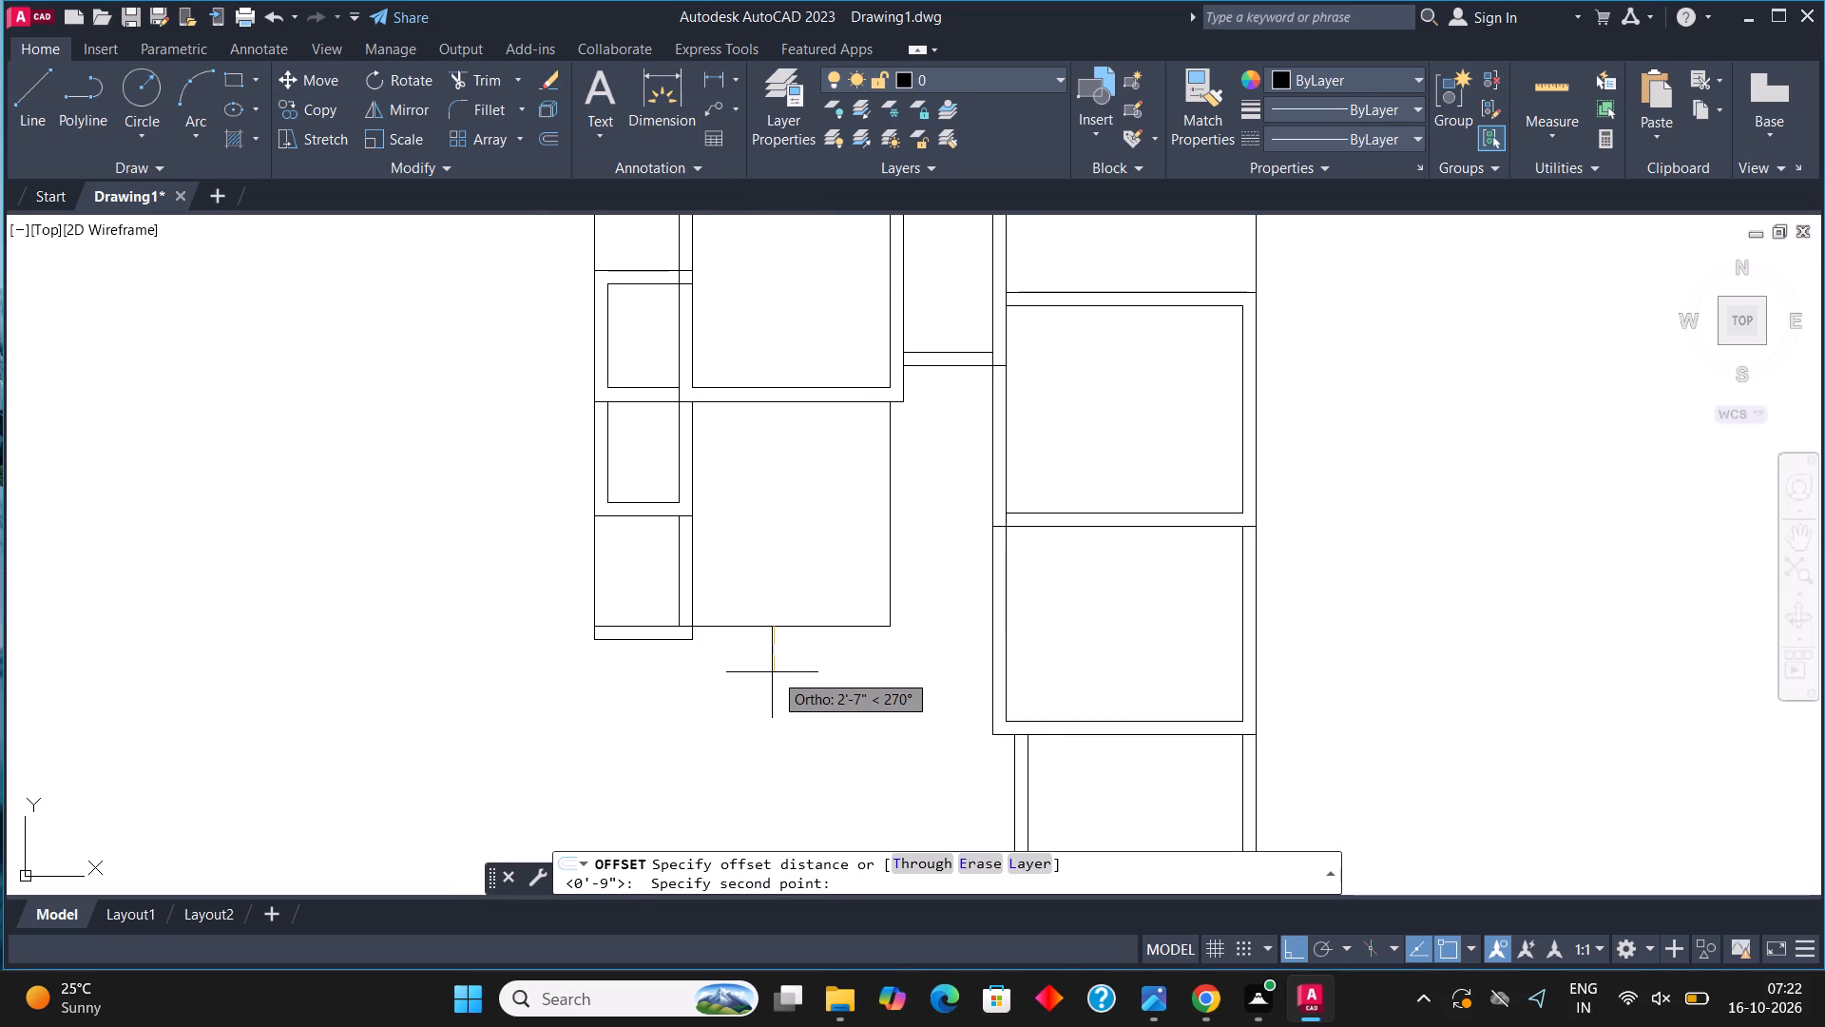
pyautogui.write('9"')
pyautogui.press('Return')
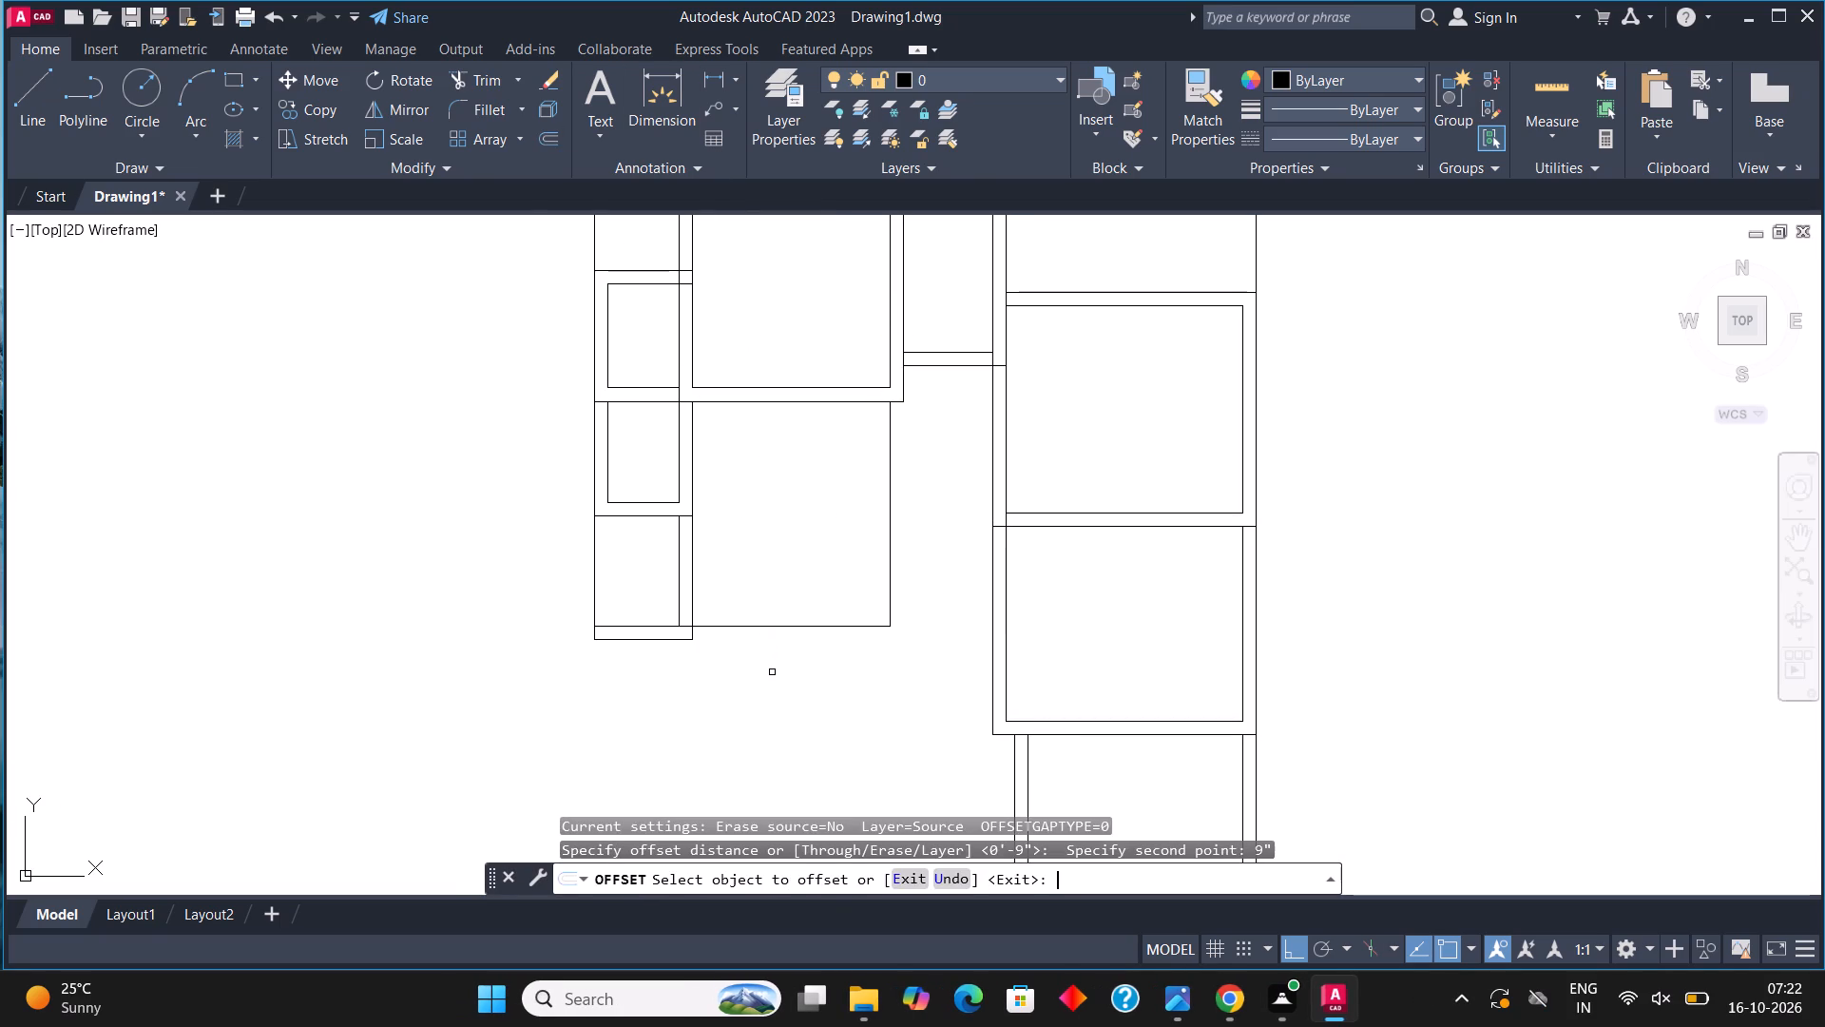
pyautogui.click(772, 627)
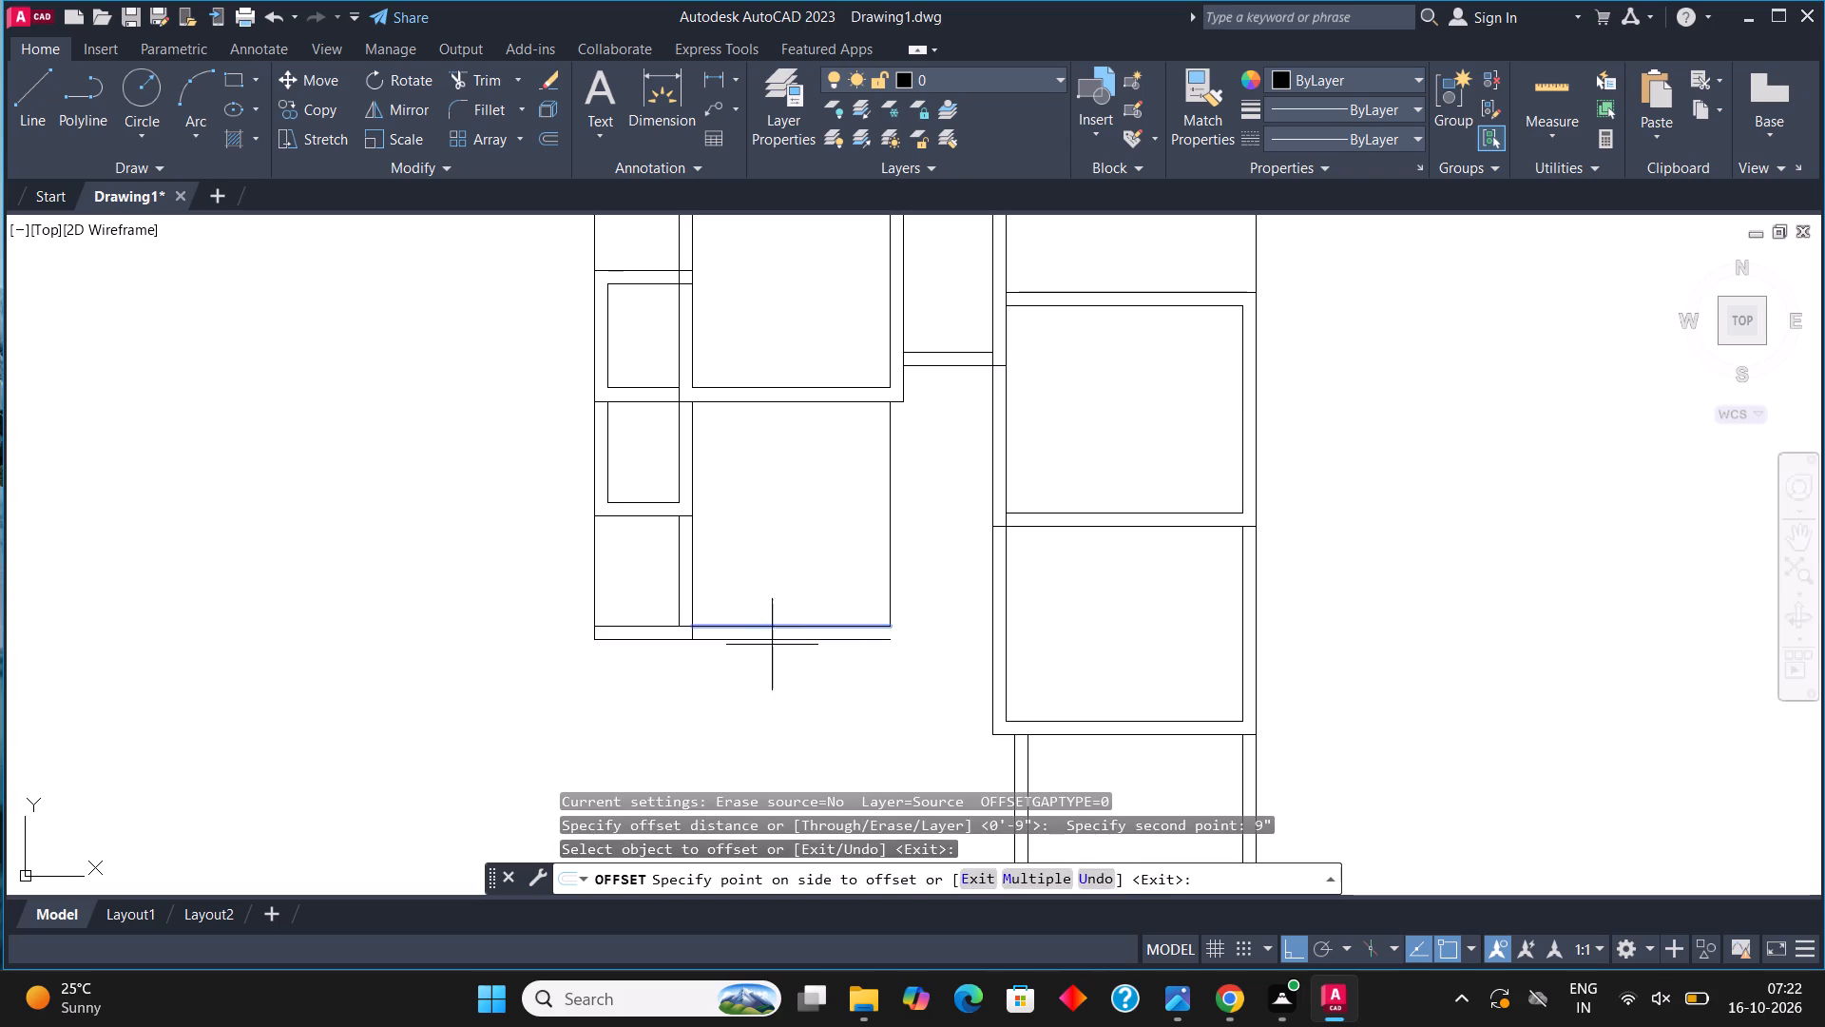
pyautogui.click(772, 660)
pyautogui.moveTo(889, 529); pyautogui.dragTo(902, 530)
pyautogui.click(916, 539)
pyautogui.press('Escape')
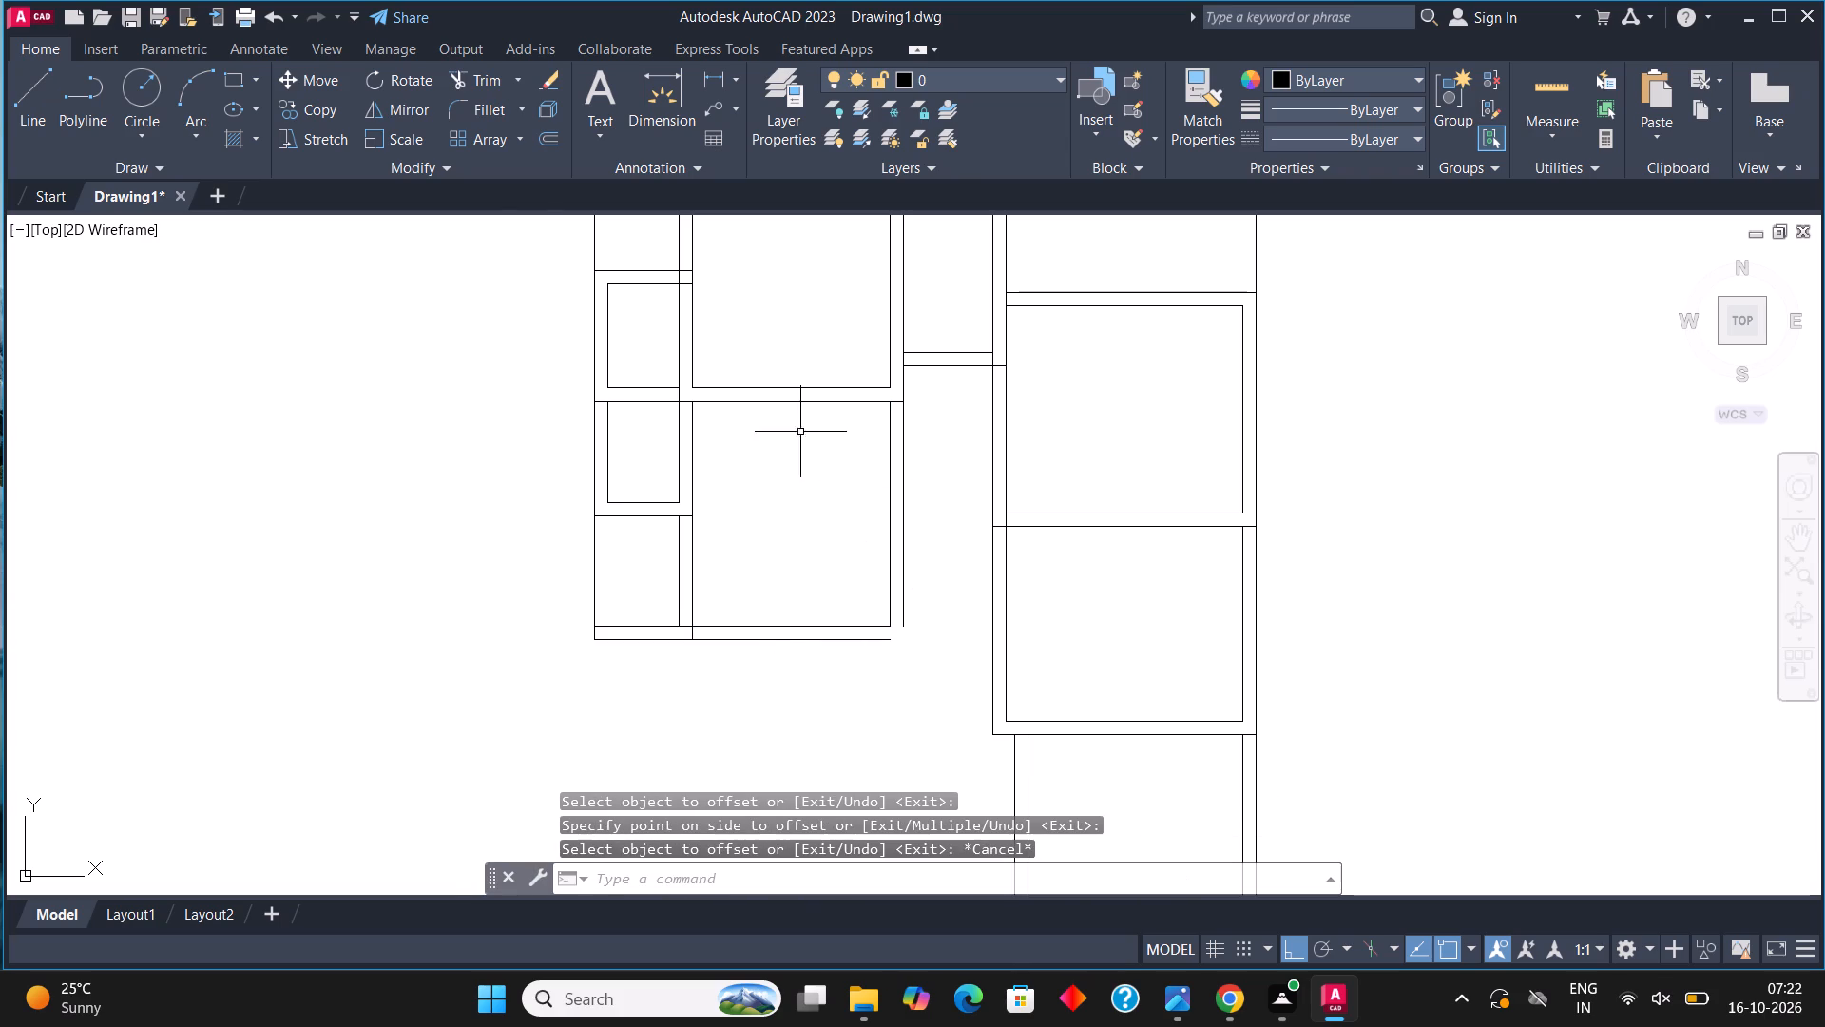
# Fillet the new room's outer bottom line with its outer right line to close the bottom-right corner.
pyautogui.click(477, 97)
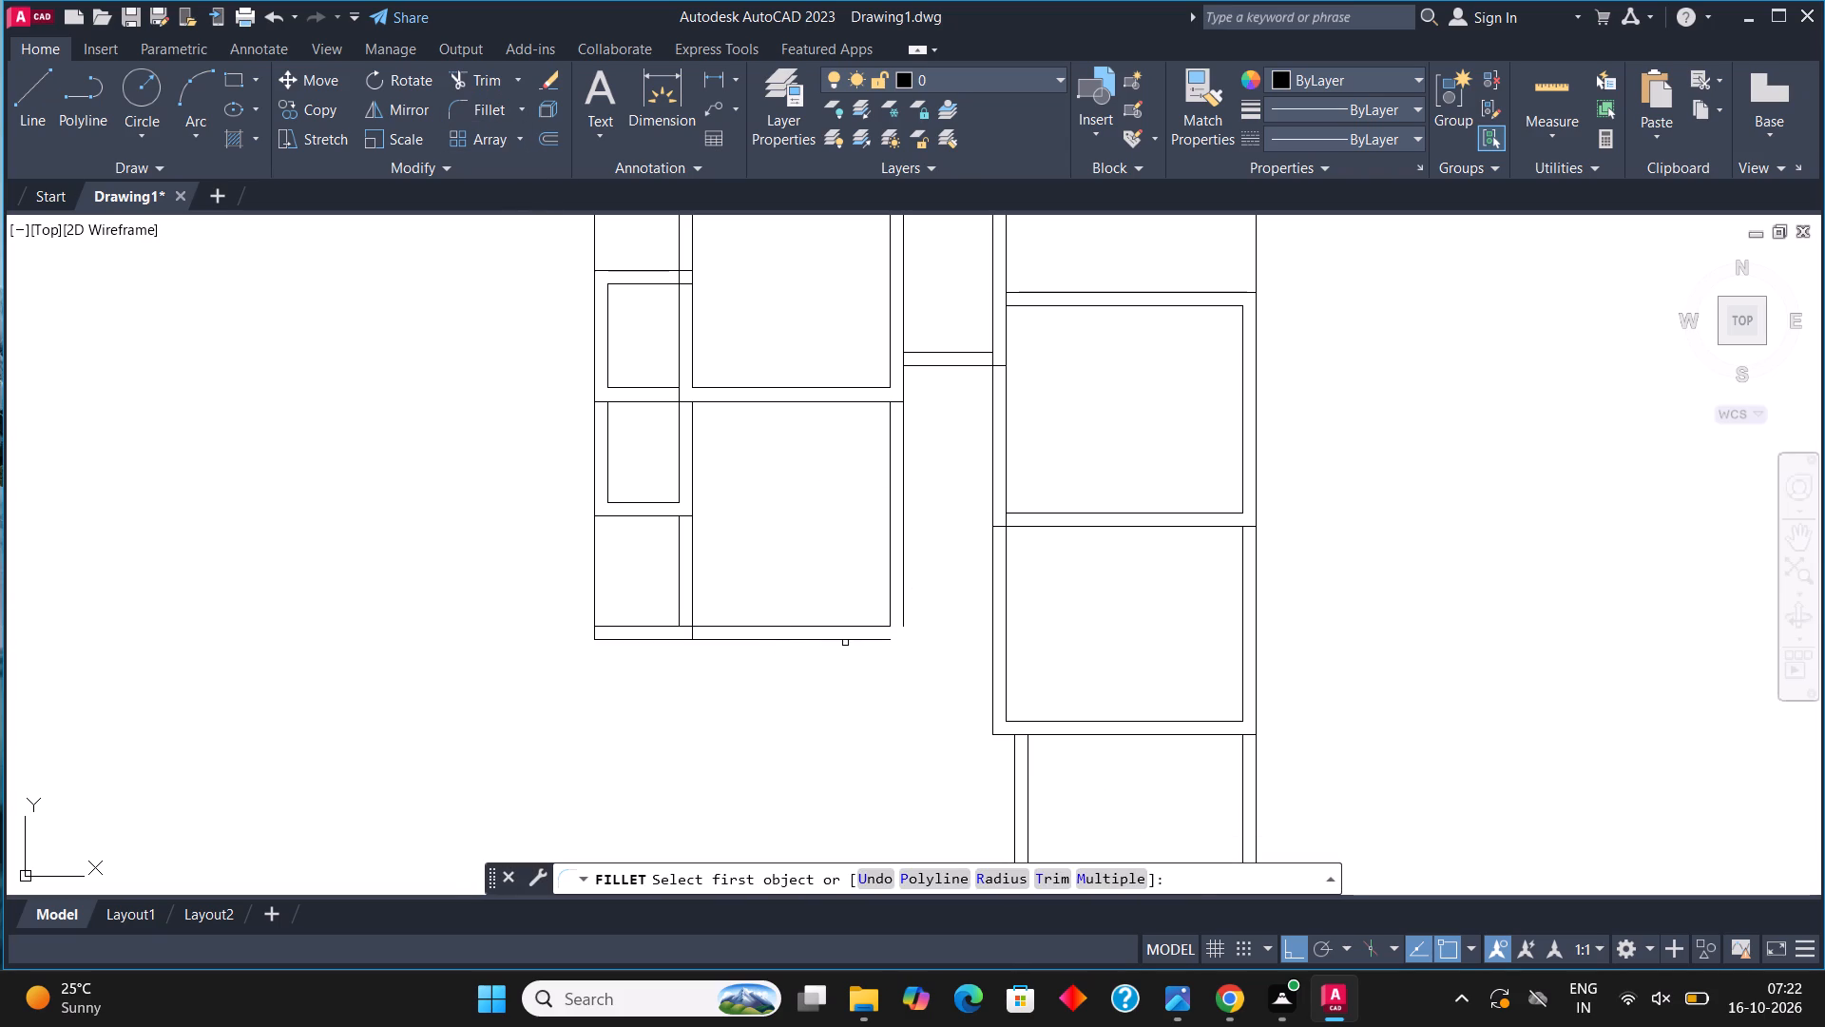
pyautogui.click(845, 643)
pyautogui.click(906, 579)
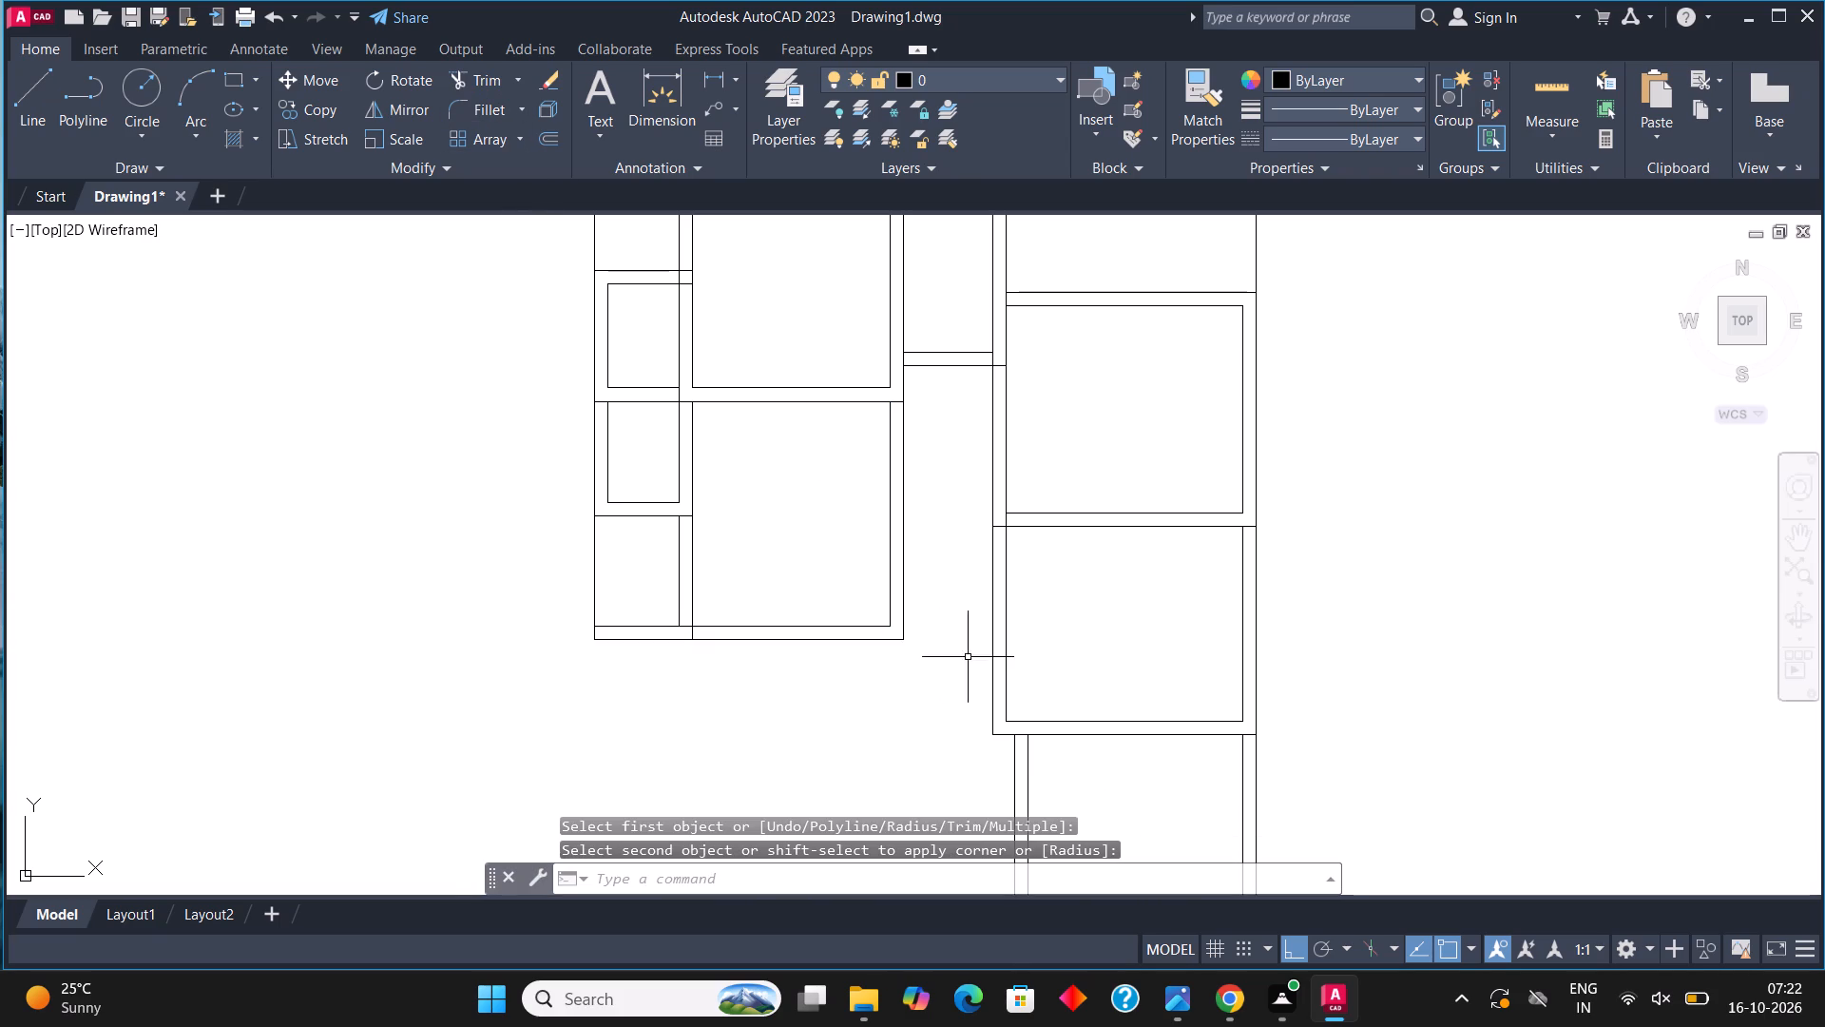
pyautogui.press('Escape')
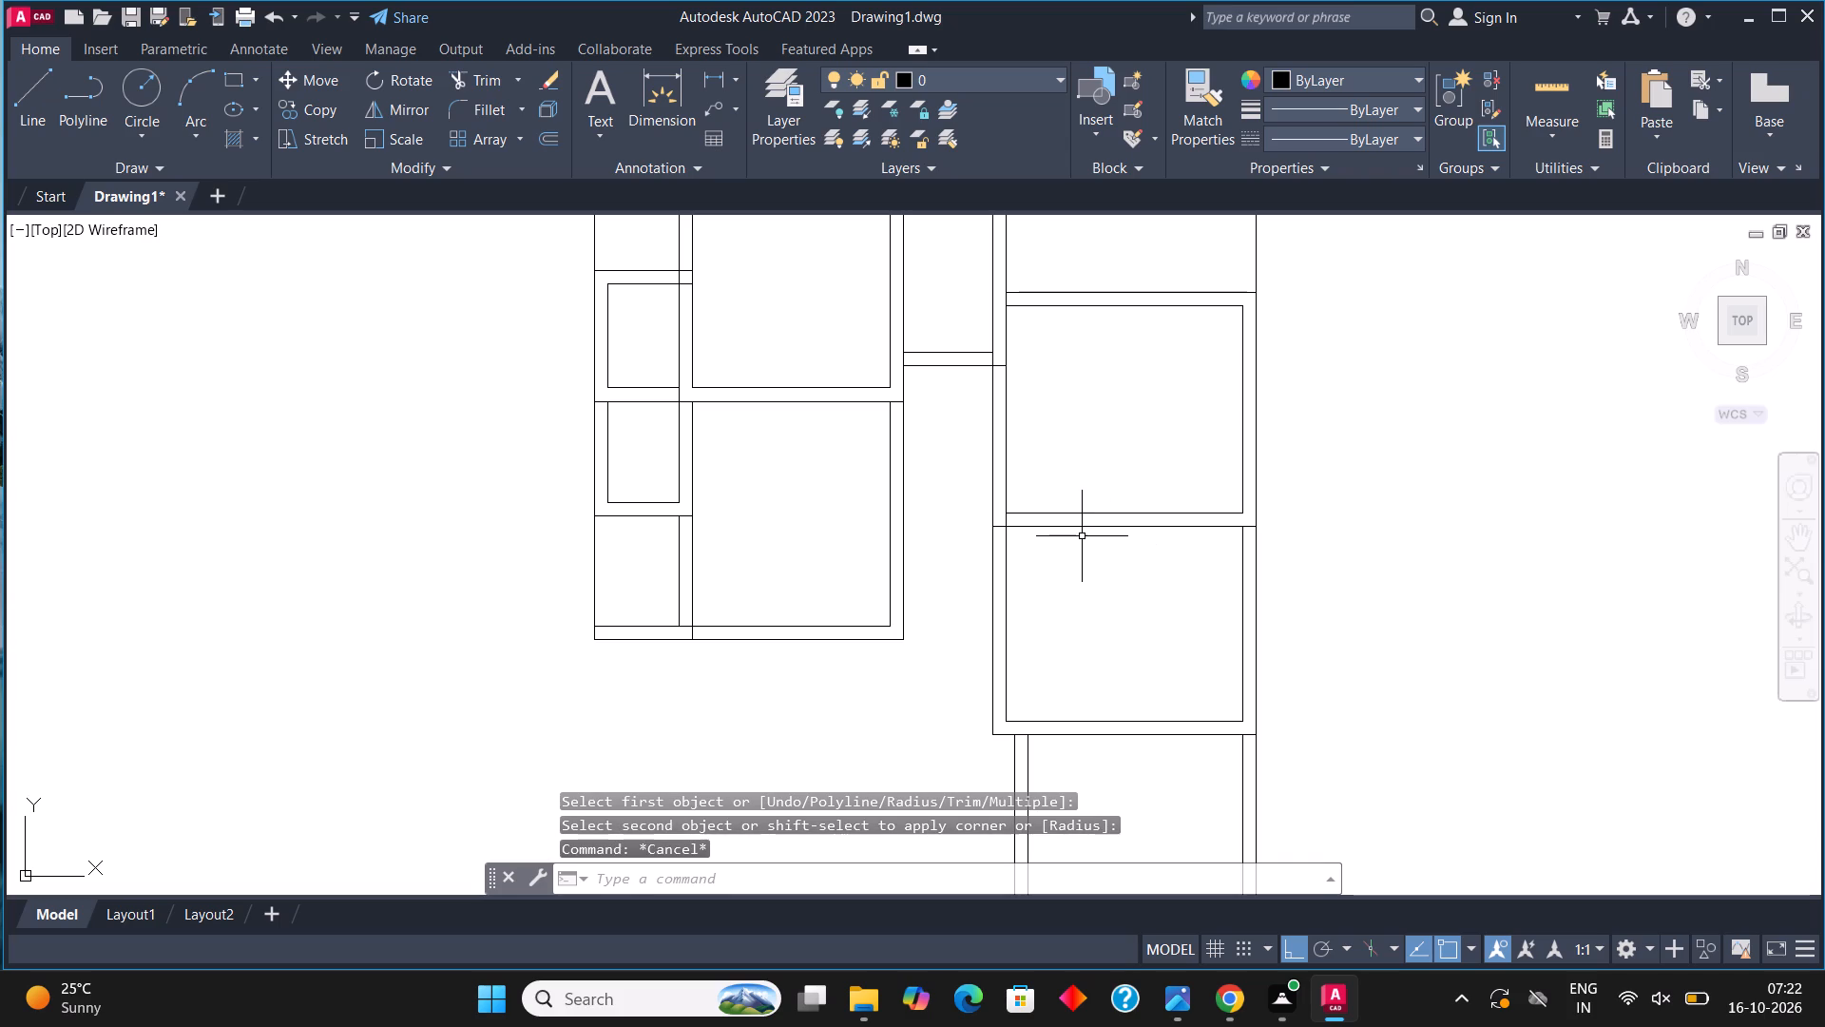
# Draw an L-shaped line from the large room's inner bottom wall line down into the room below and across to its outer right wall.
pyautogui.moveTo(1091, 544); pyautogui.dragTo(1125, 650, button='middle')
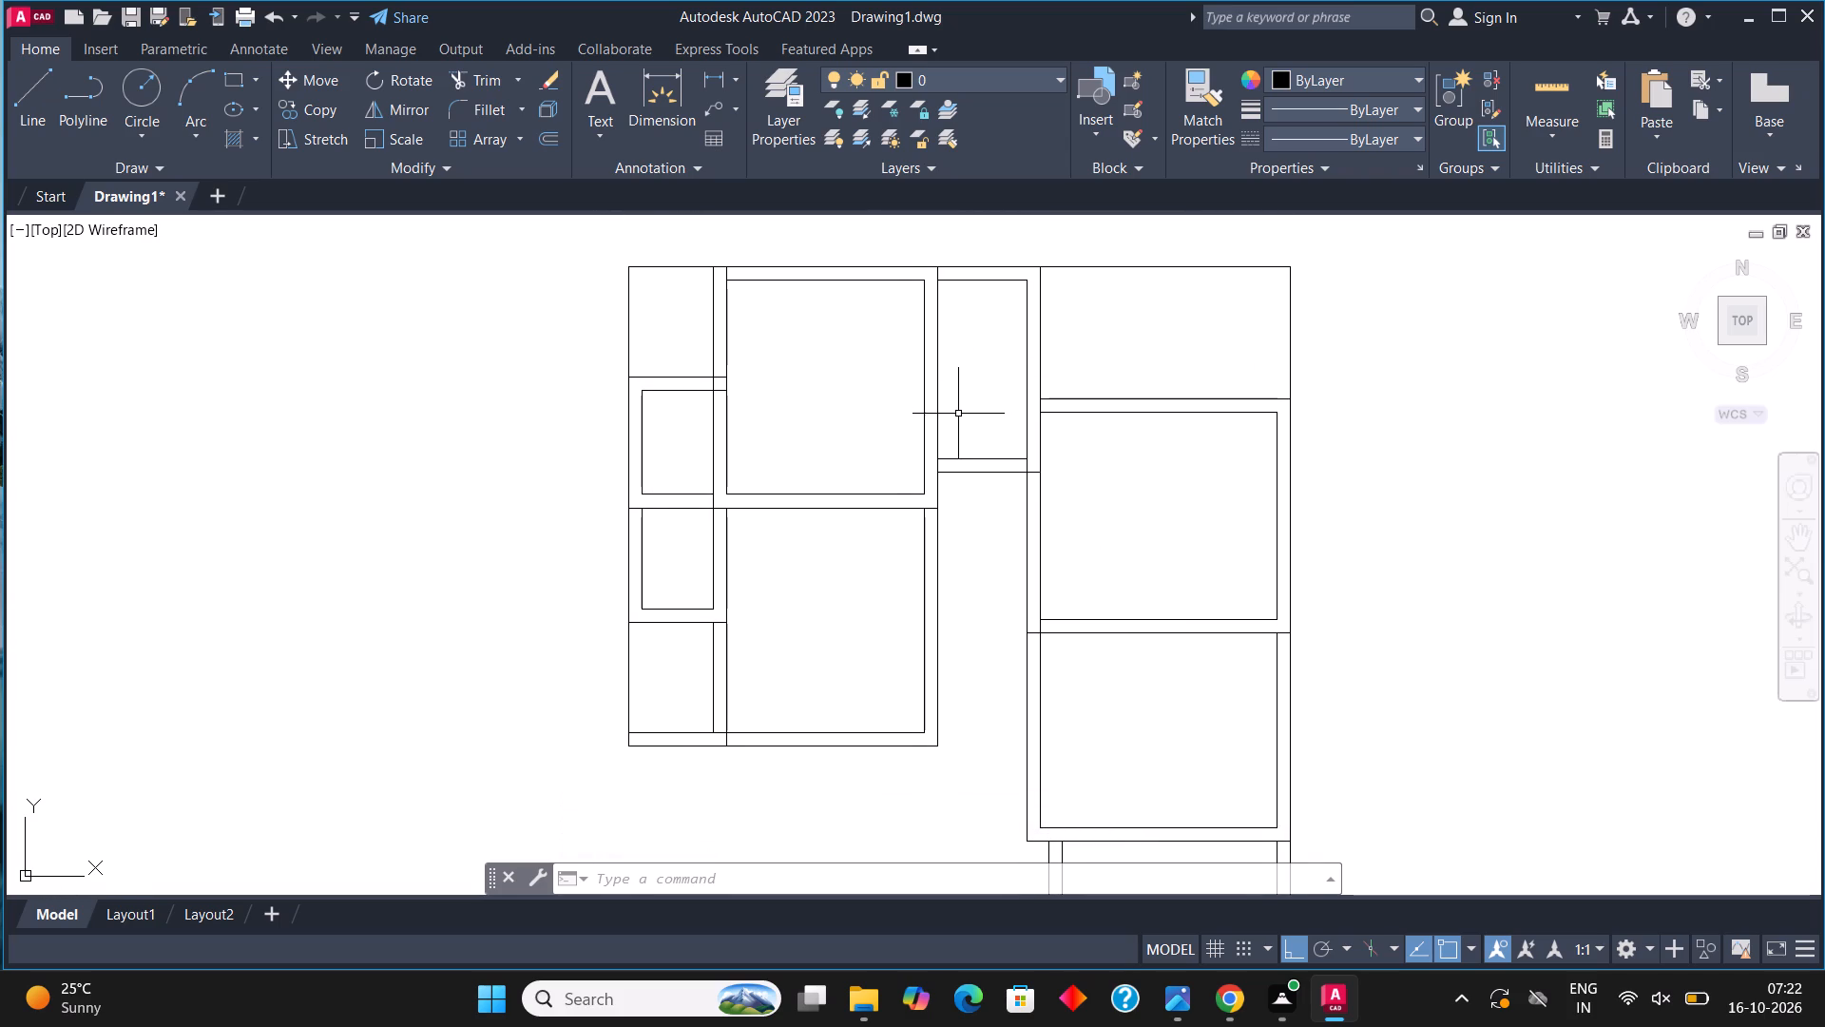
pyautogui.moveTo(969, 434); pyautogui.dragTo(981, 535, button='middle')
pyautogui.moveTo(909, 512); pyautogui.dragTo(899, 441, button='middle')
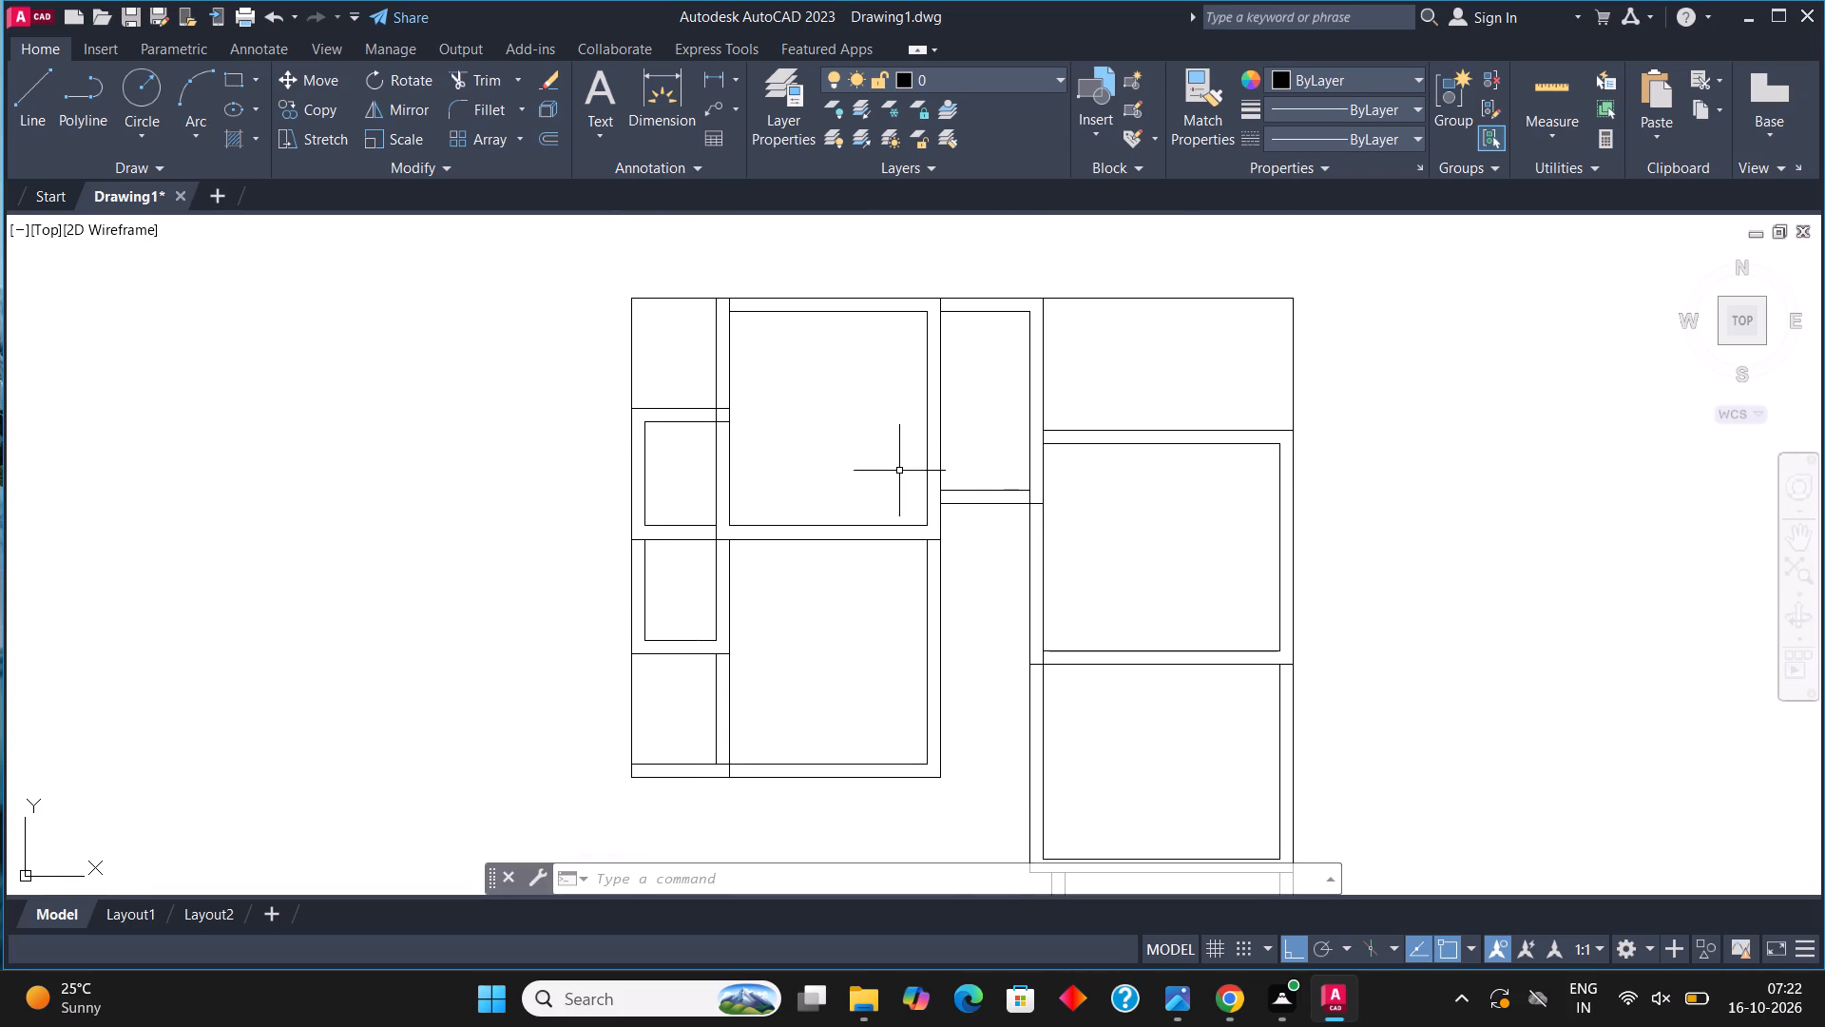
pyautogui.scroll(2, 908, 496)
pyautogui.click(46, 107)
pyautogui.scroll(-1, 850, 491)
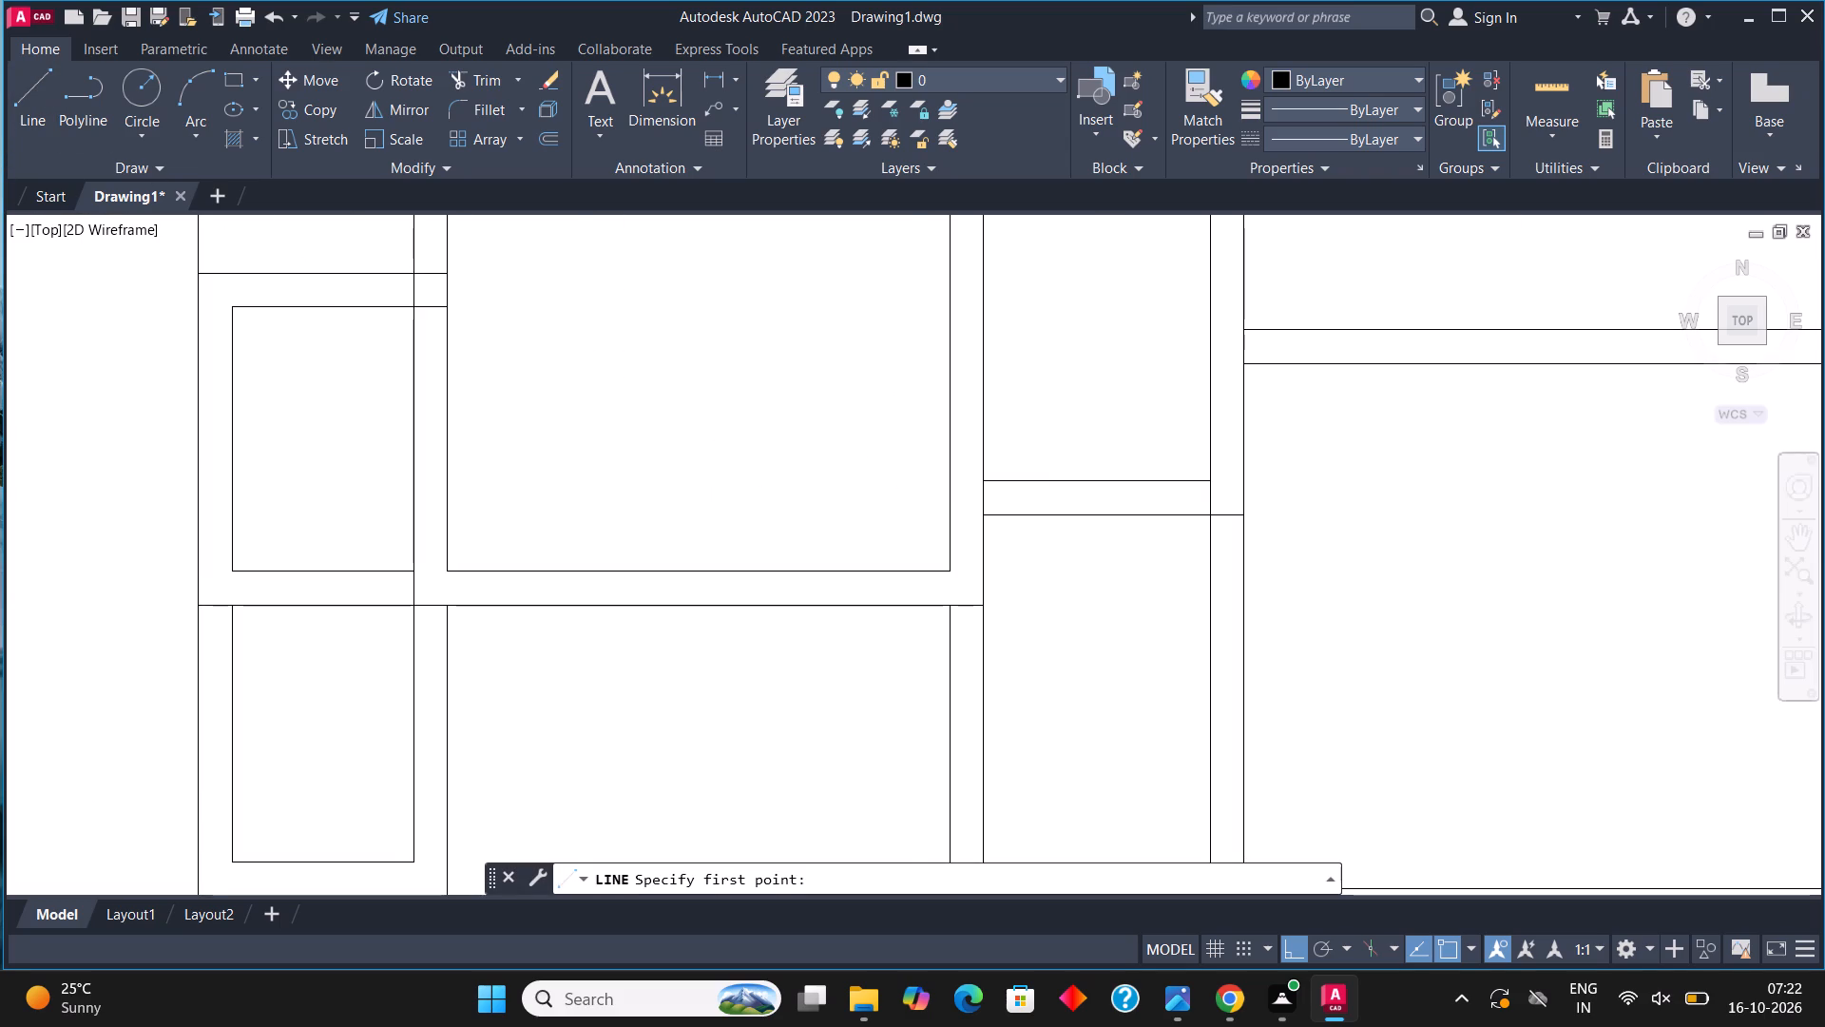
pyautogui.scroll(-2, 885, 508)
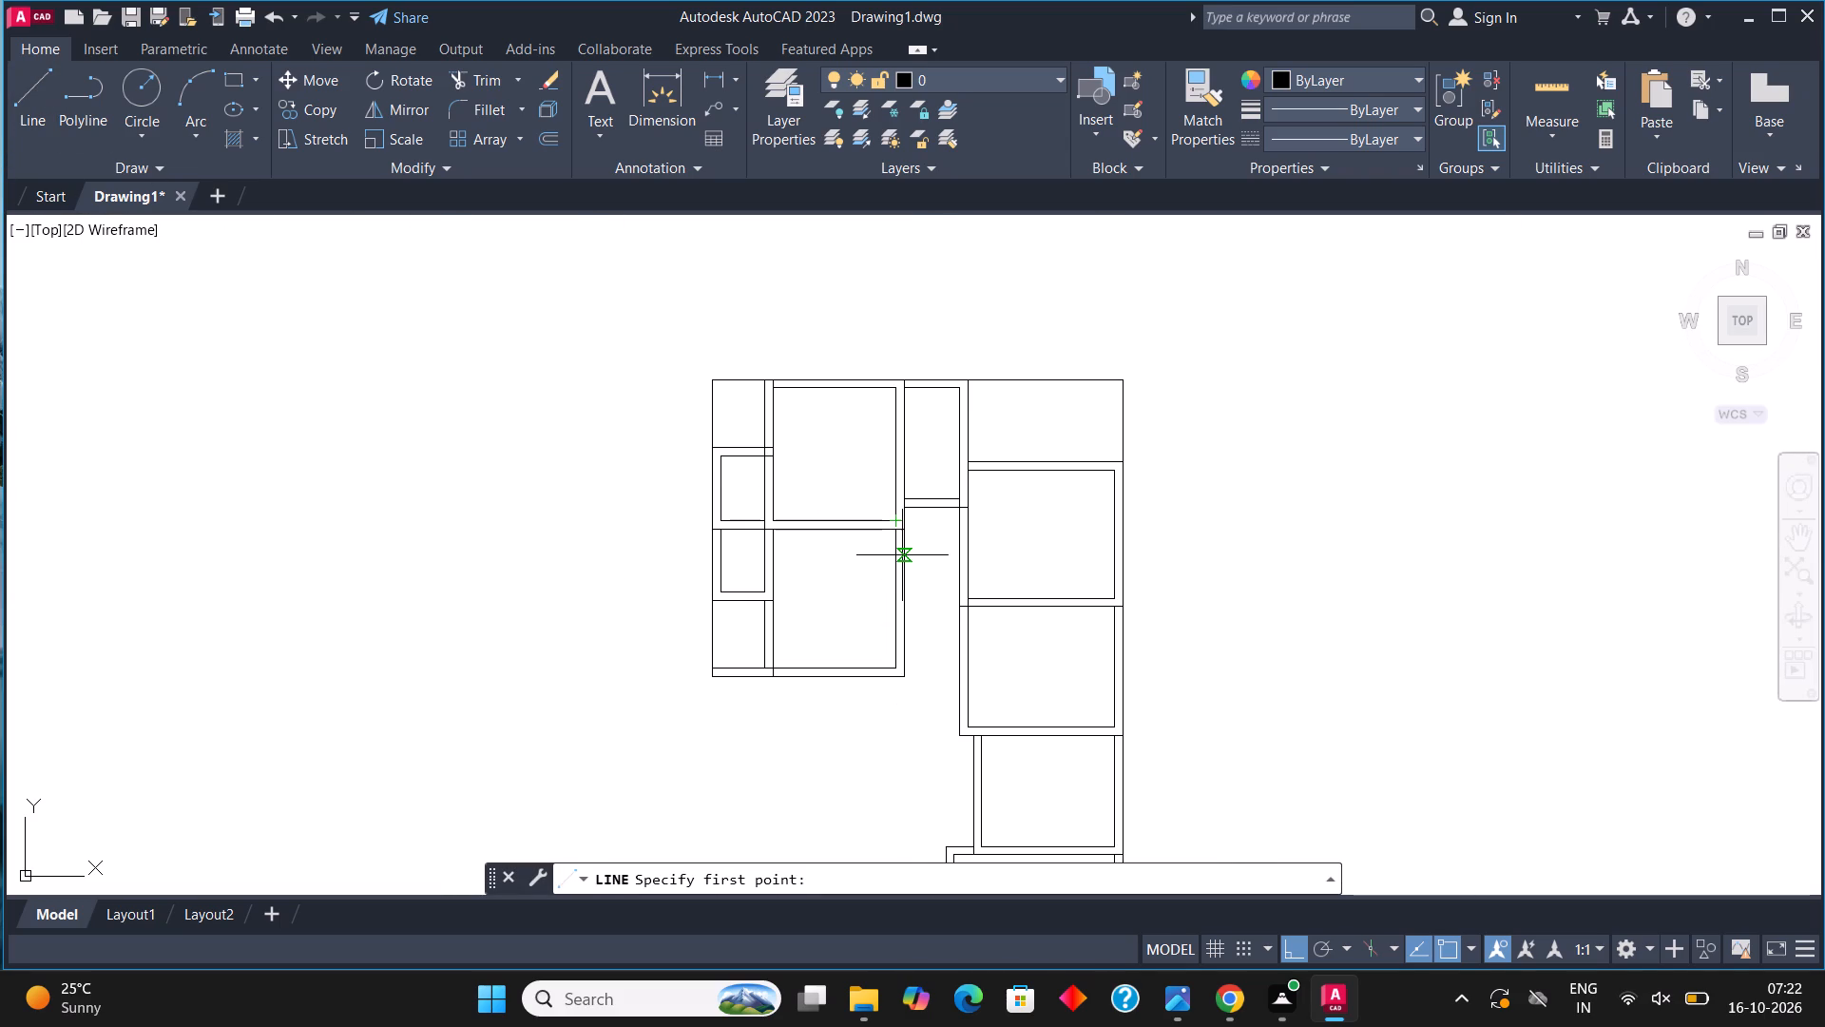
pyautogui.scroll(1, 836, 524)
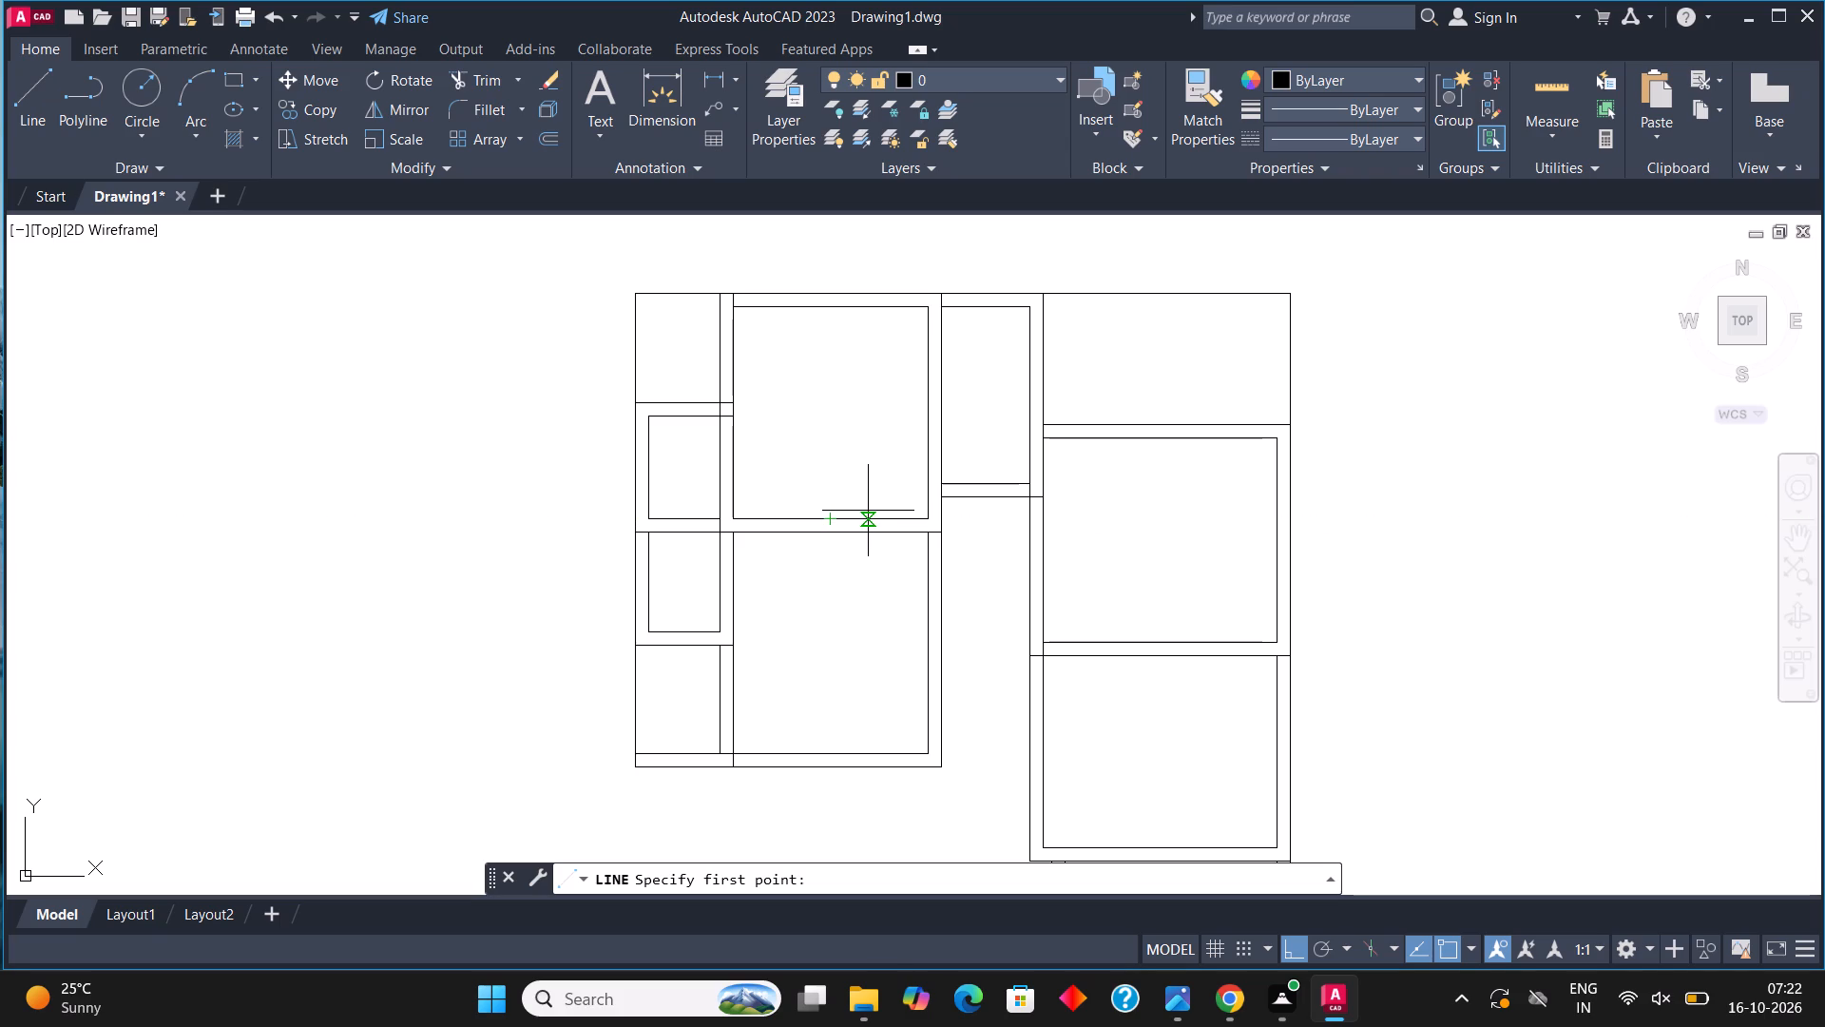
pyautogui.scroll(1, 869, 513)
pyautogui.click(866, 518)
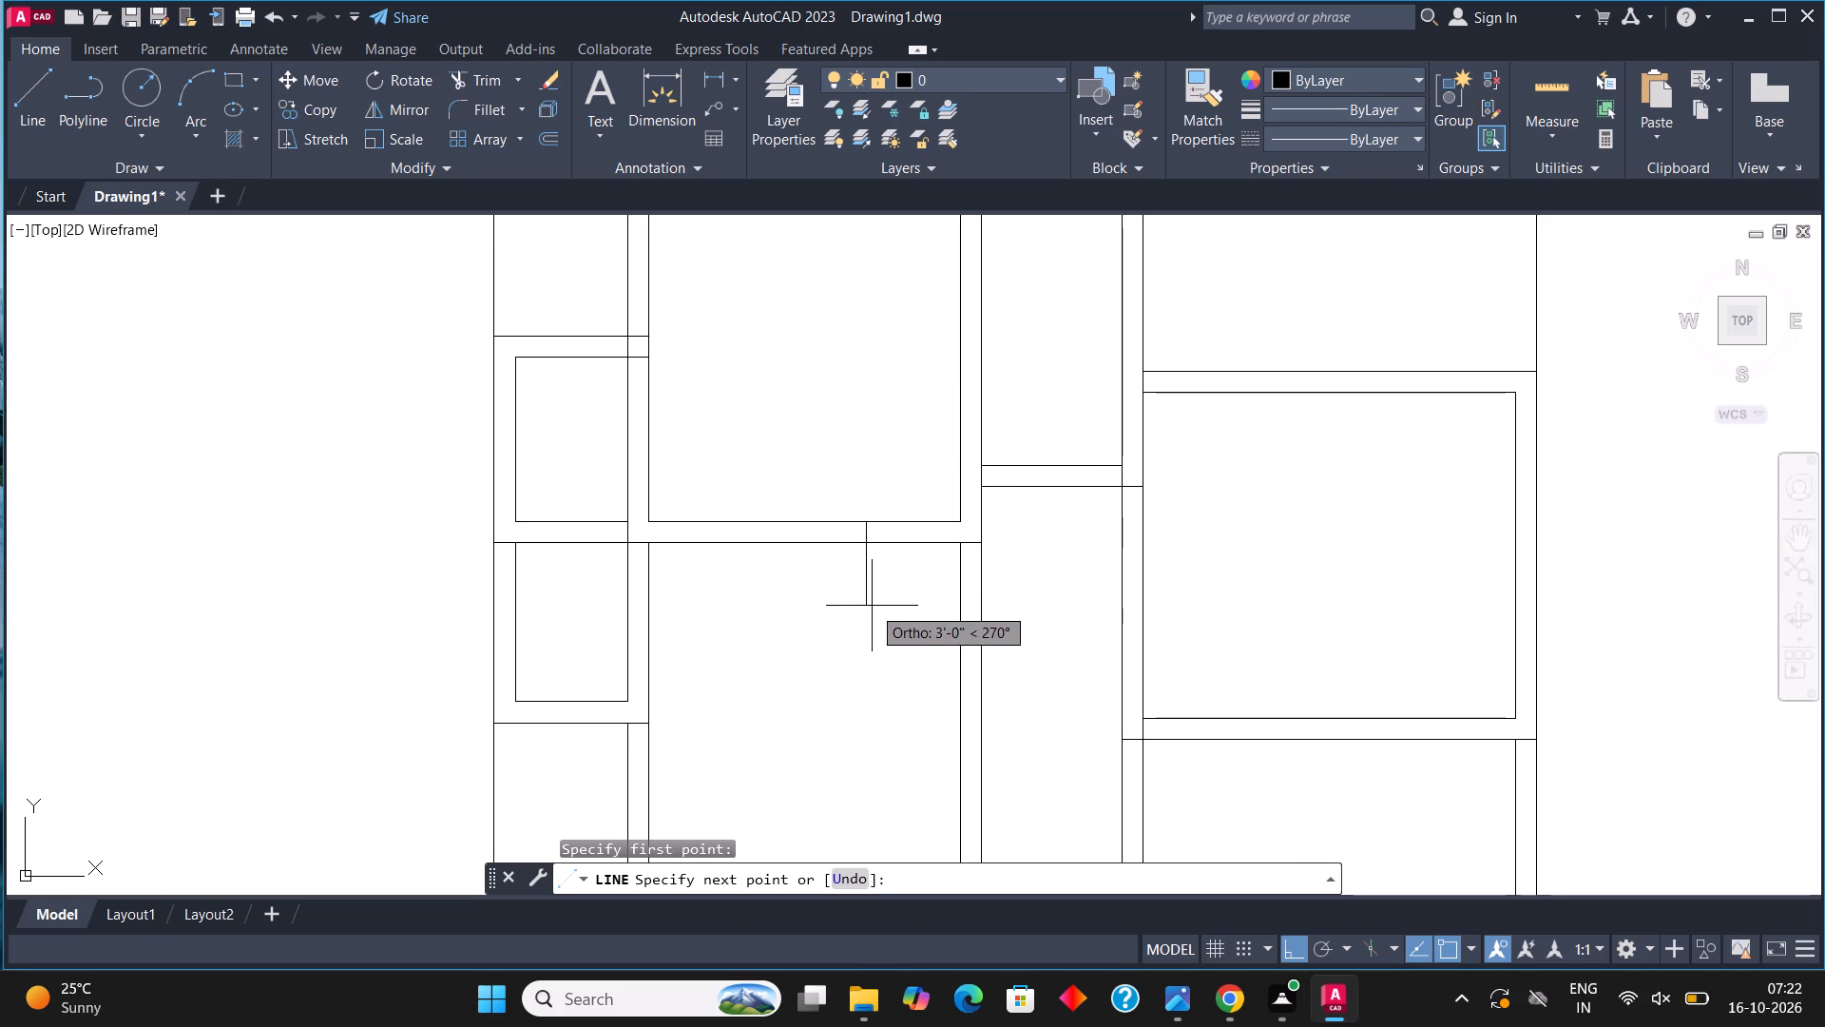
pyautogui.click(871, 586)
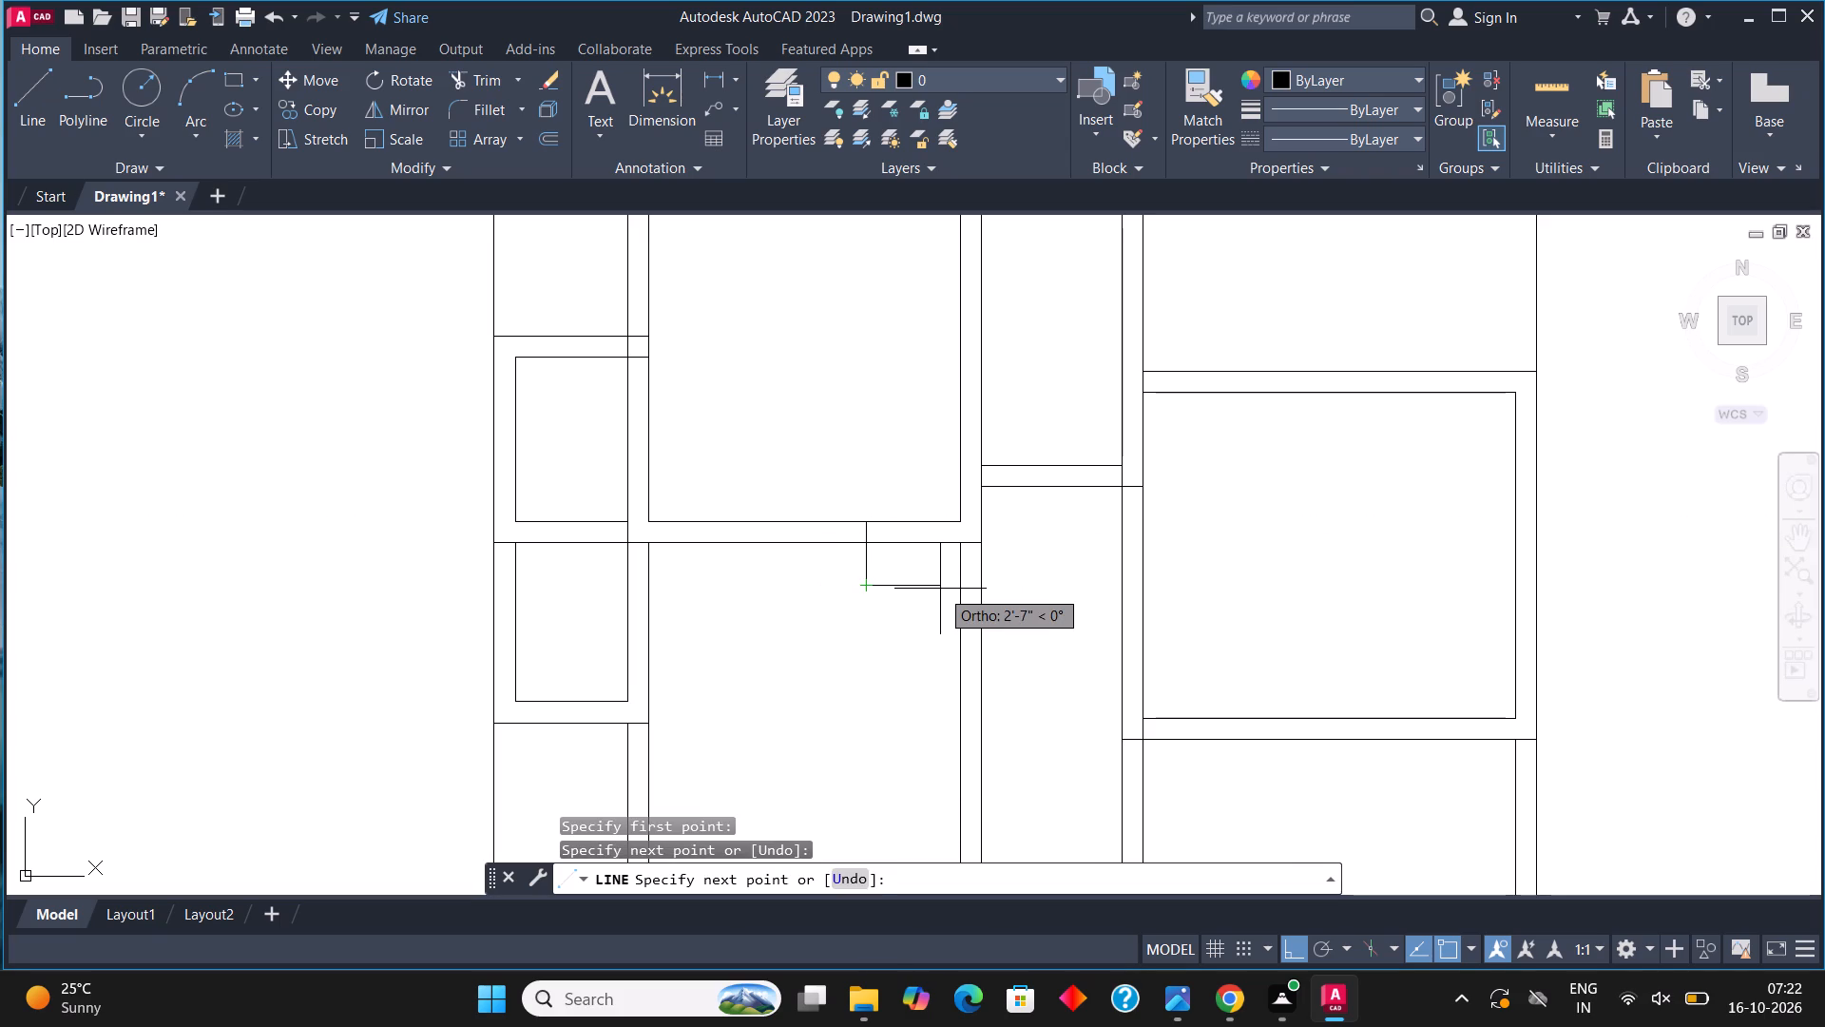
pyautogui.click(975, 586)
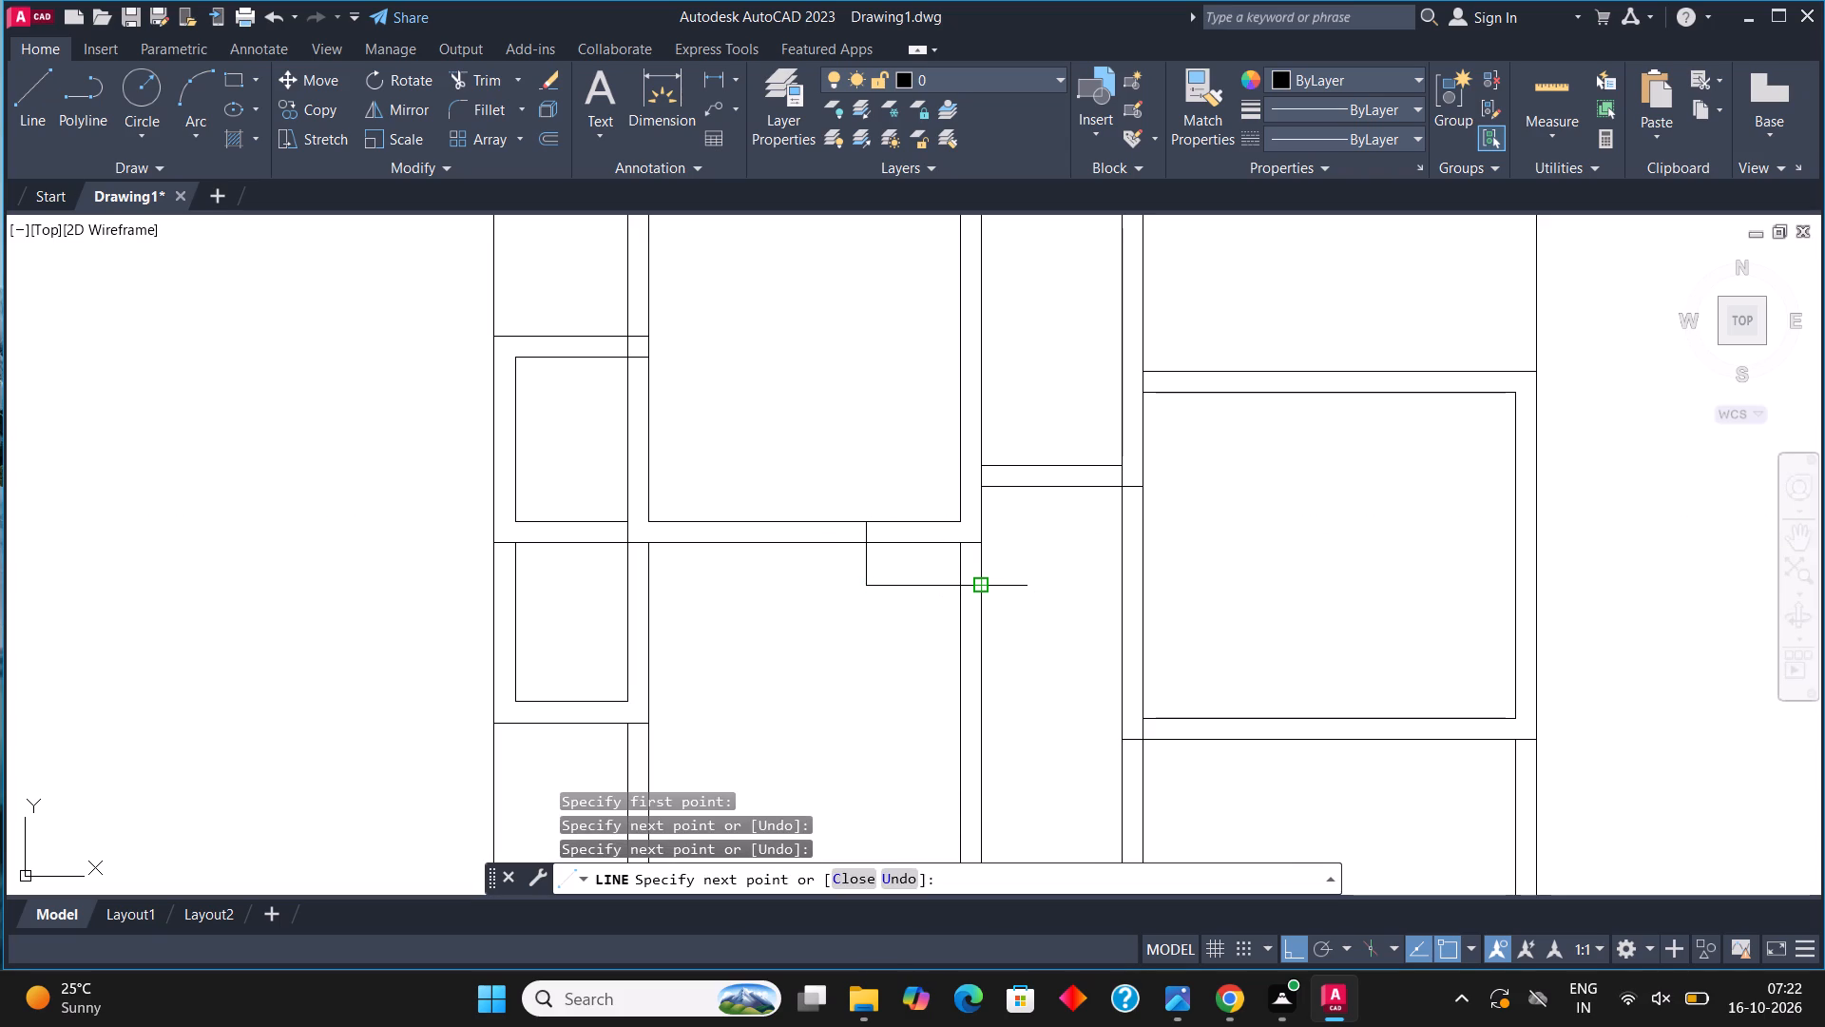
pyautogui.press('Escape')
# Offset the L's vertical line 9" to the left and its horizontal line 9" both upward and downward.
pyautogui.click(883, 610)
pyautogui.click(844, 590)
pyautogui.click(908, 605)
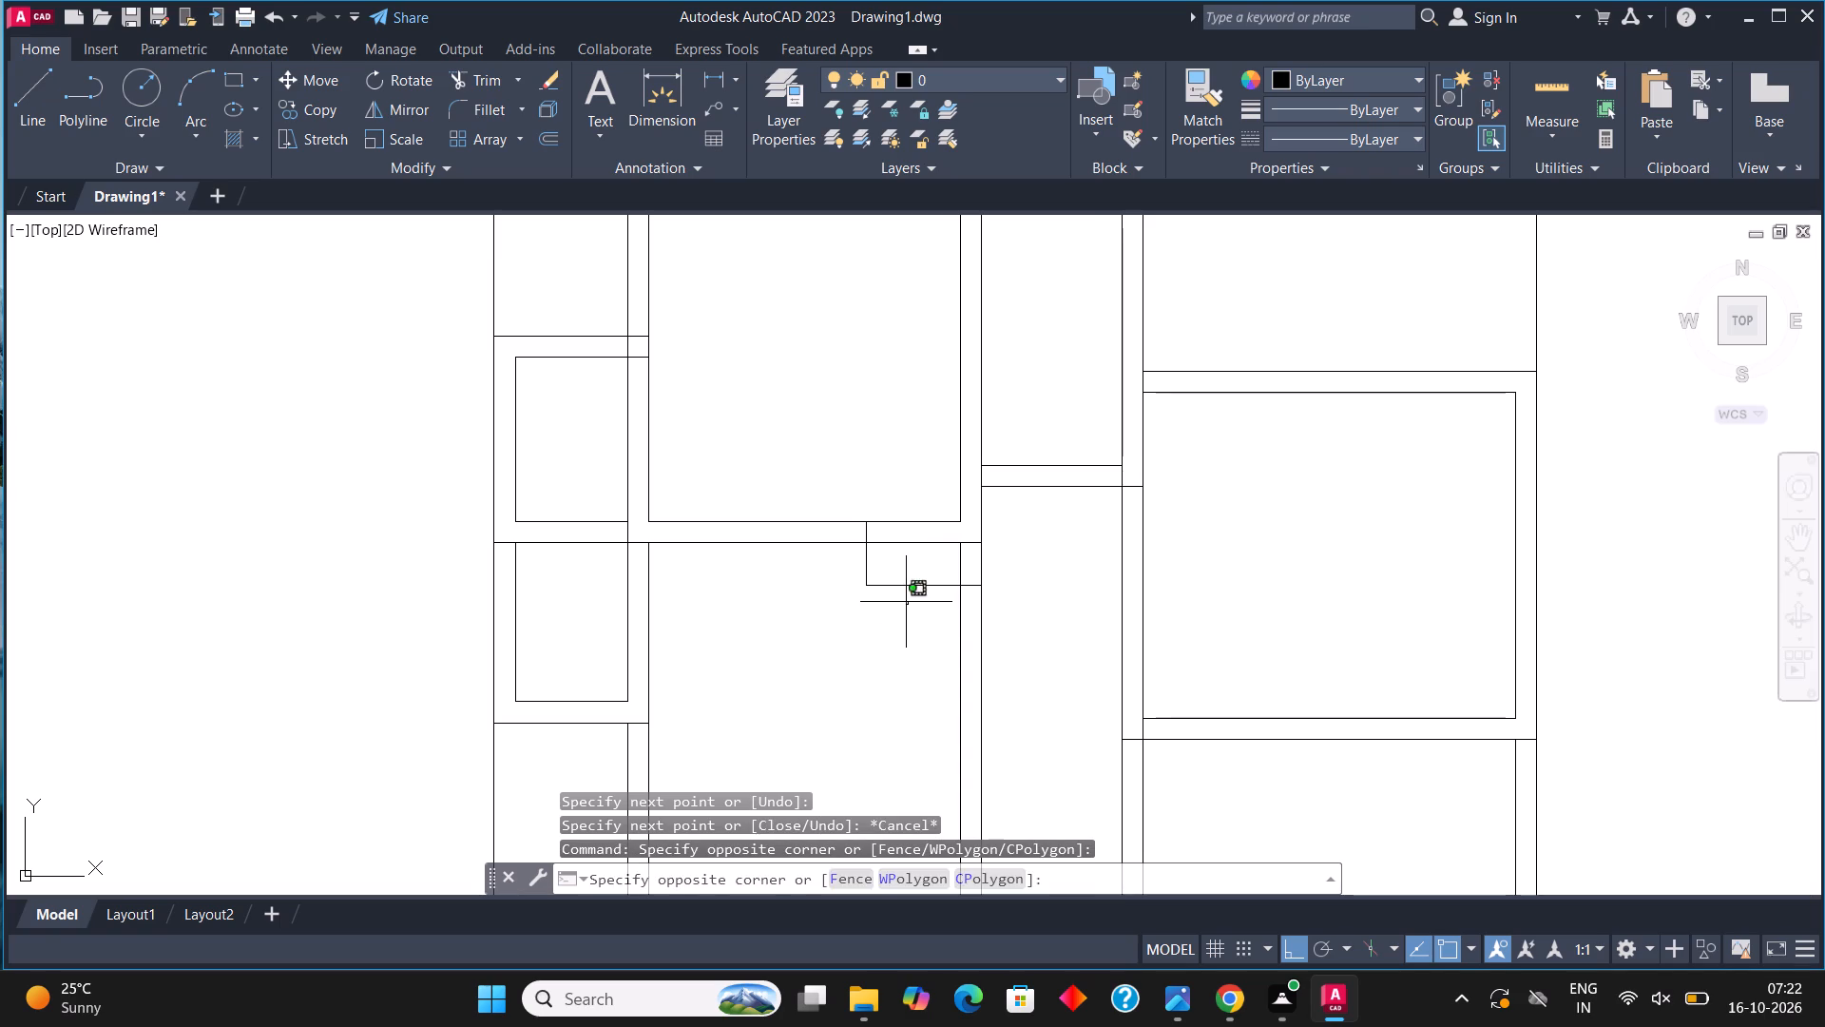
pyautogui.click(865, 581)
pyautogui.click(557, 141)
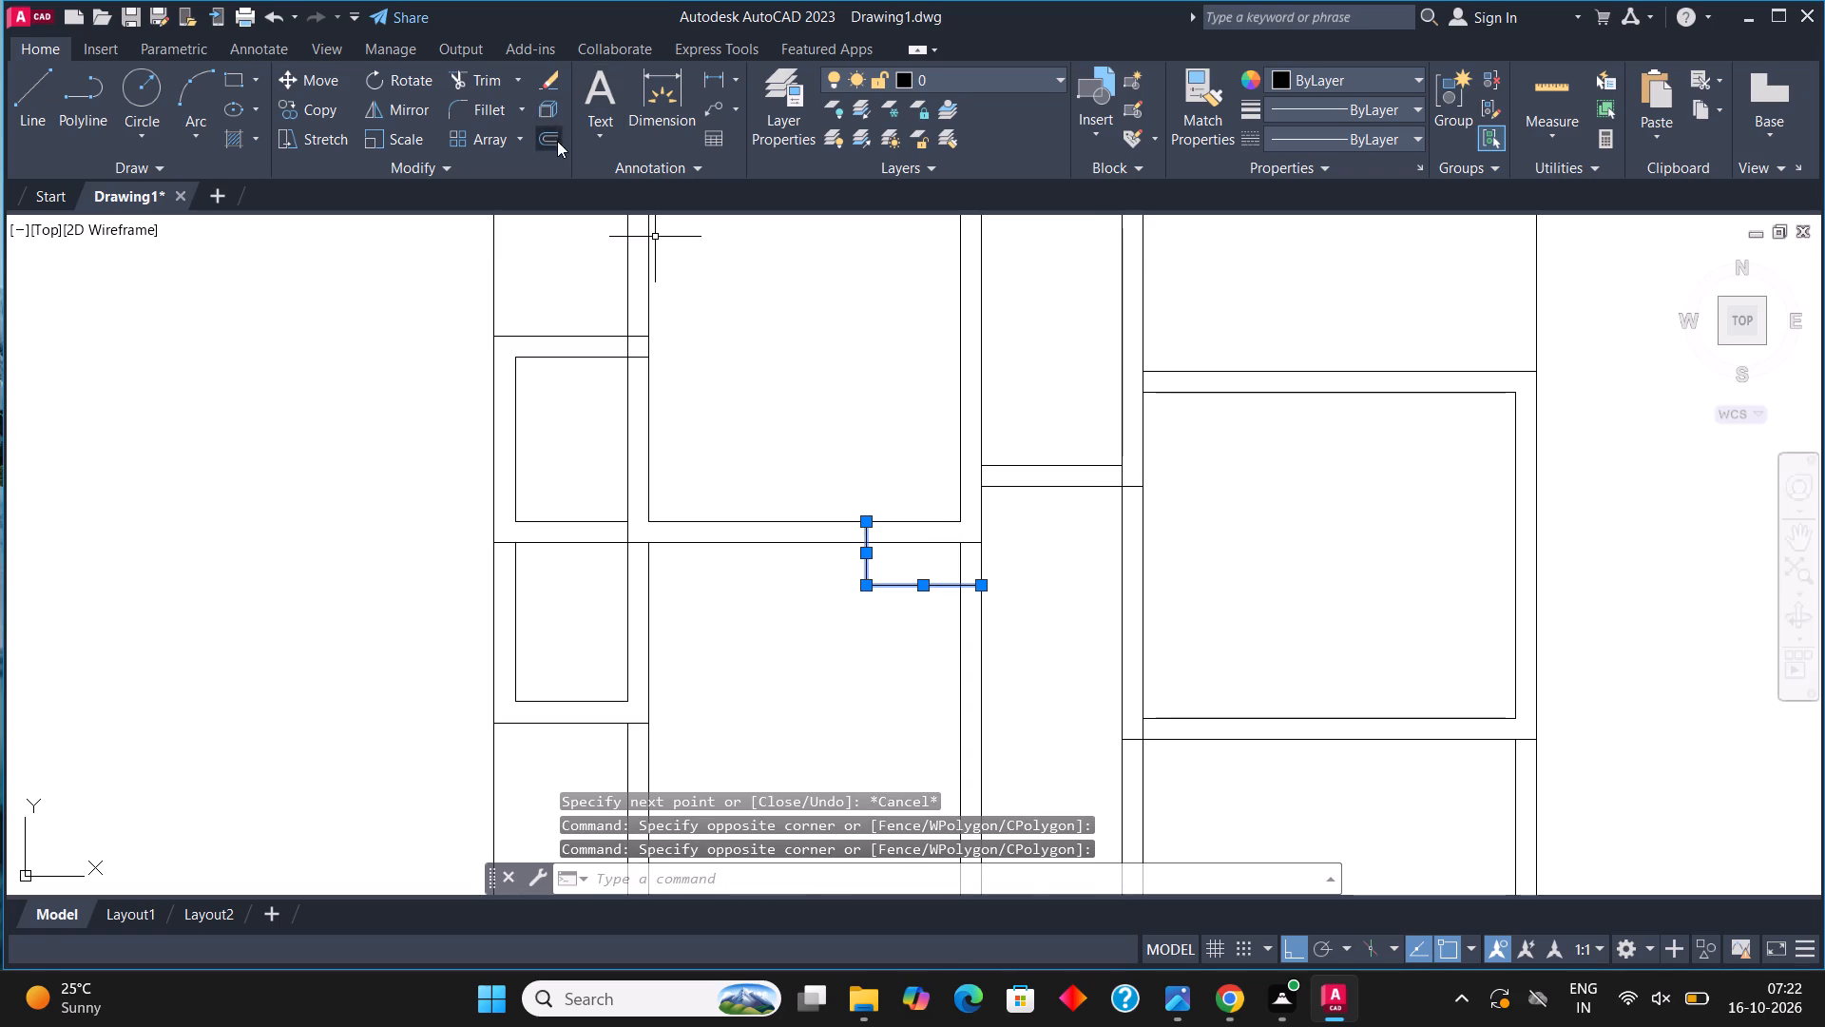
pyautogui.click(860, 552)
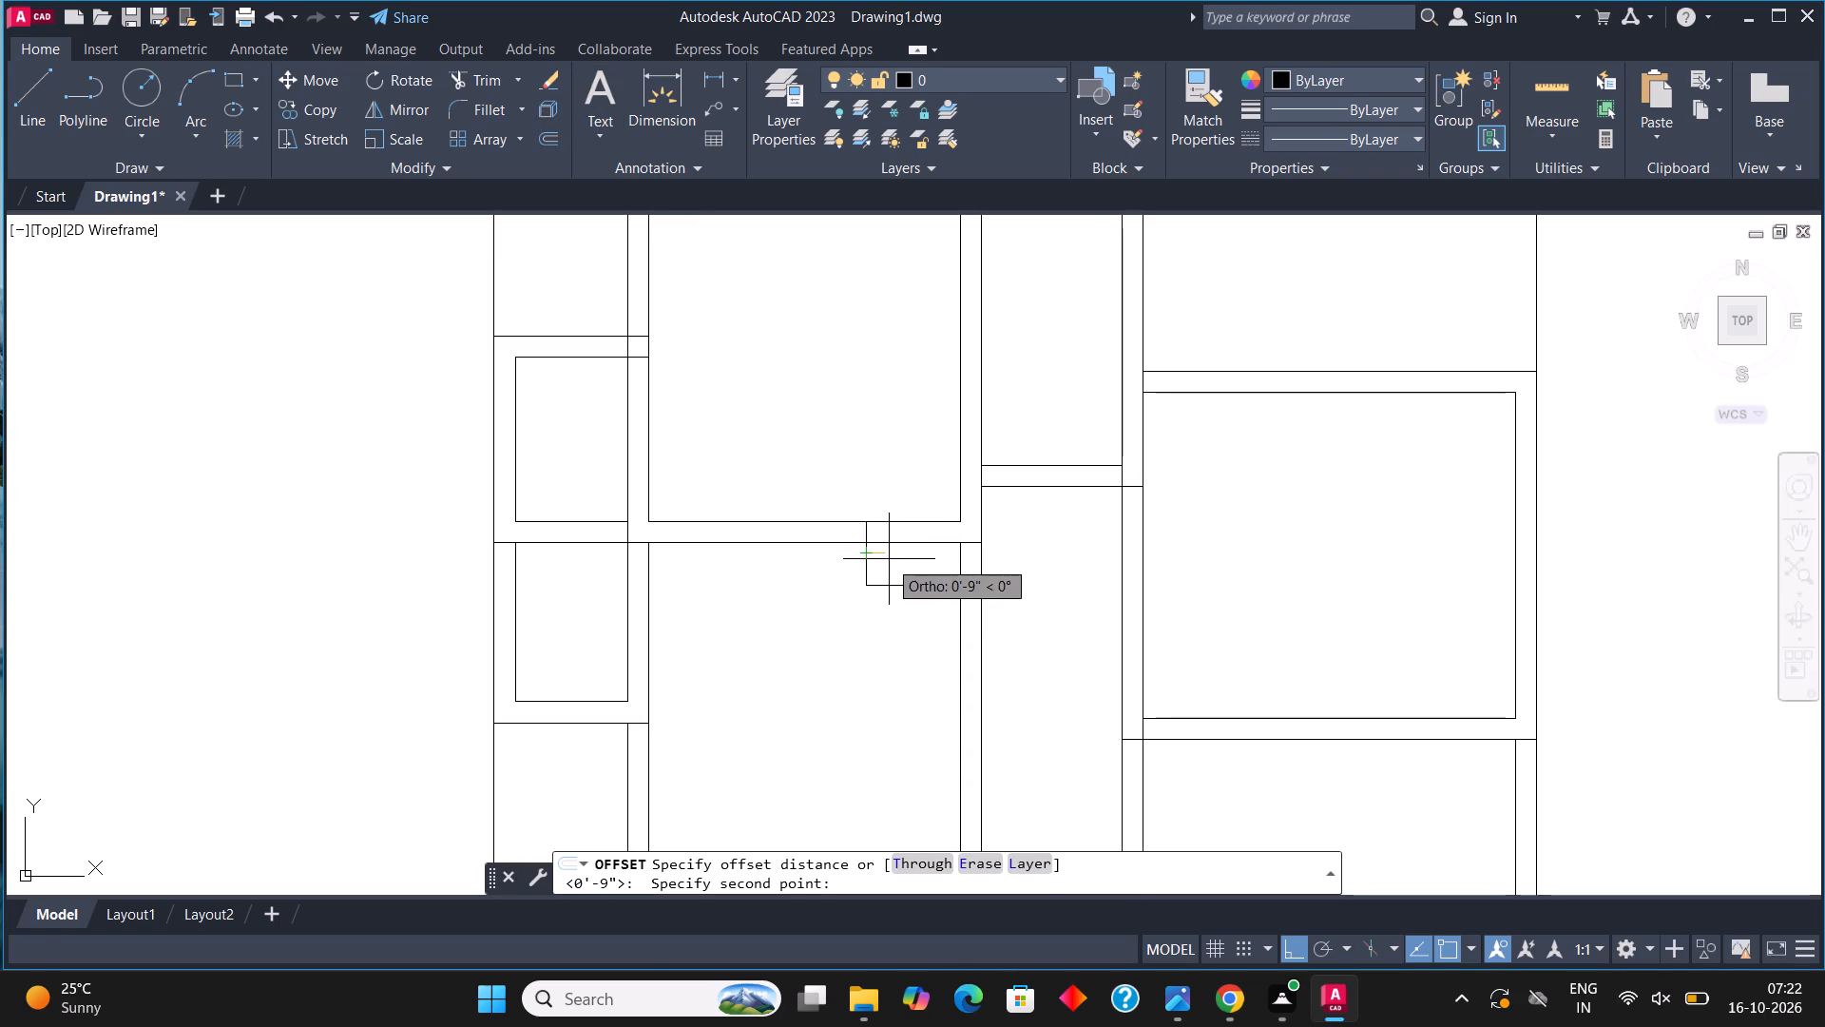
pyautogui.write('9"')
pyautogui.press('Return')
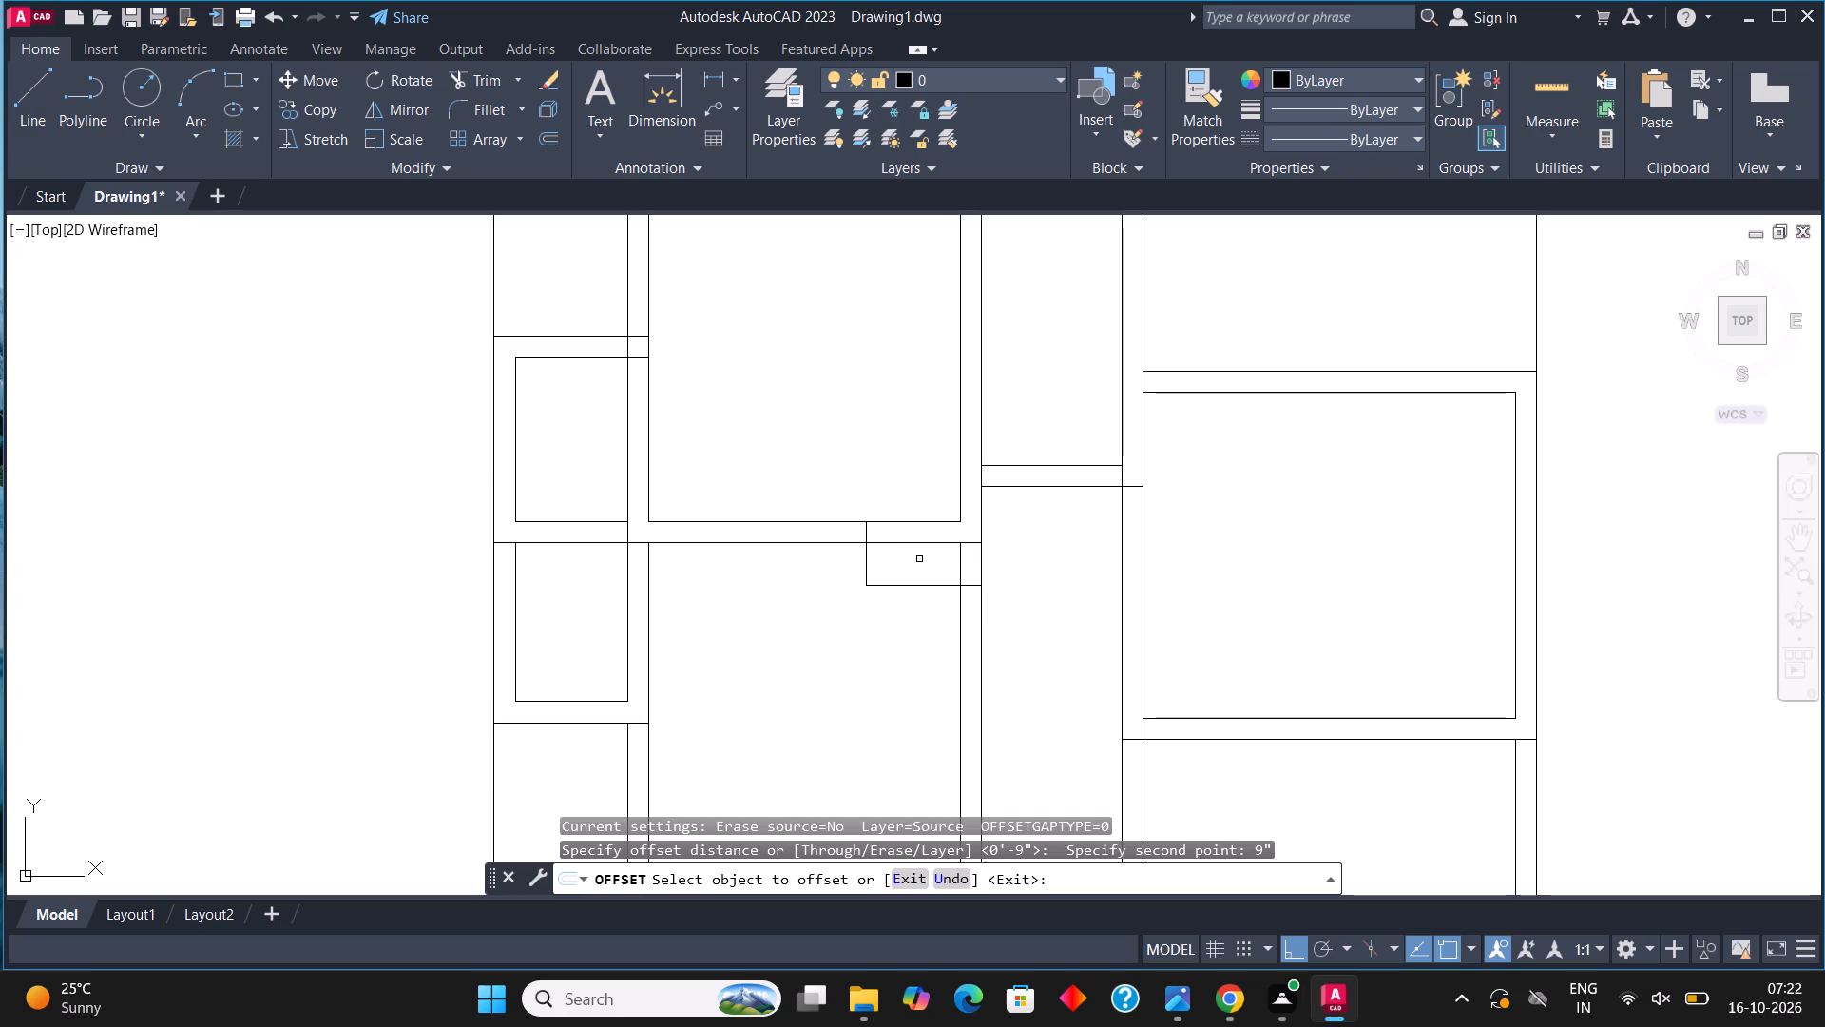
pyautogui.click(868, 570)
pyautogui.click(841, 555)
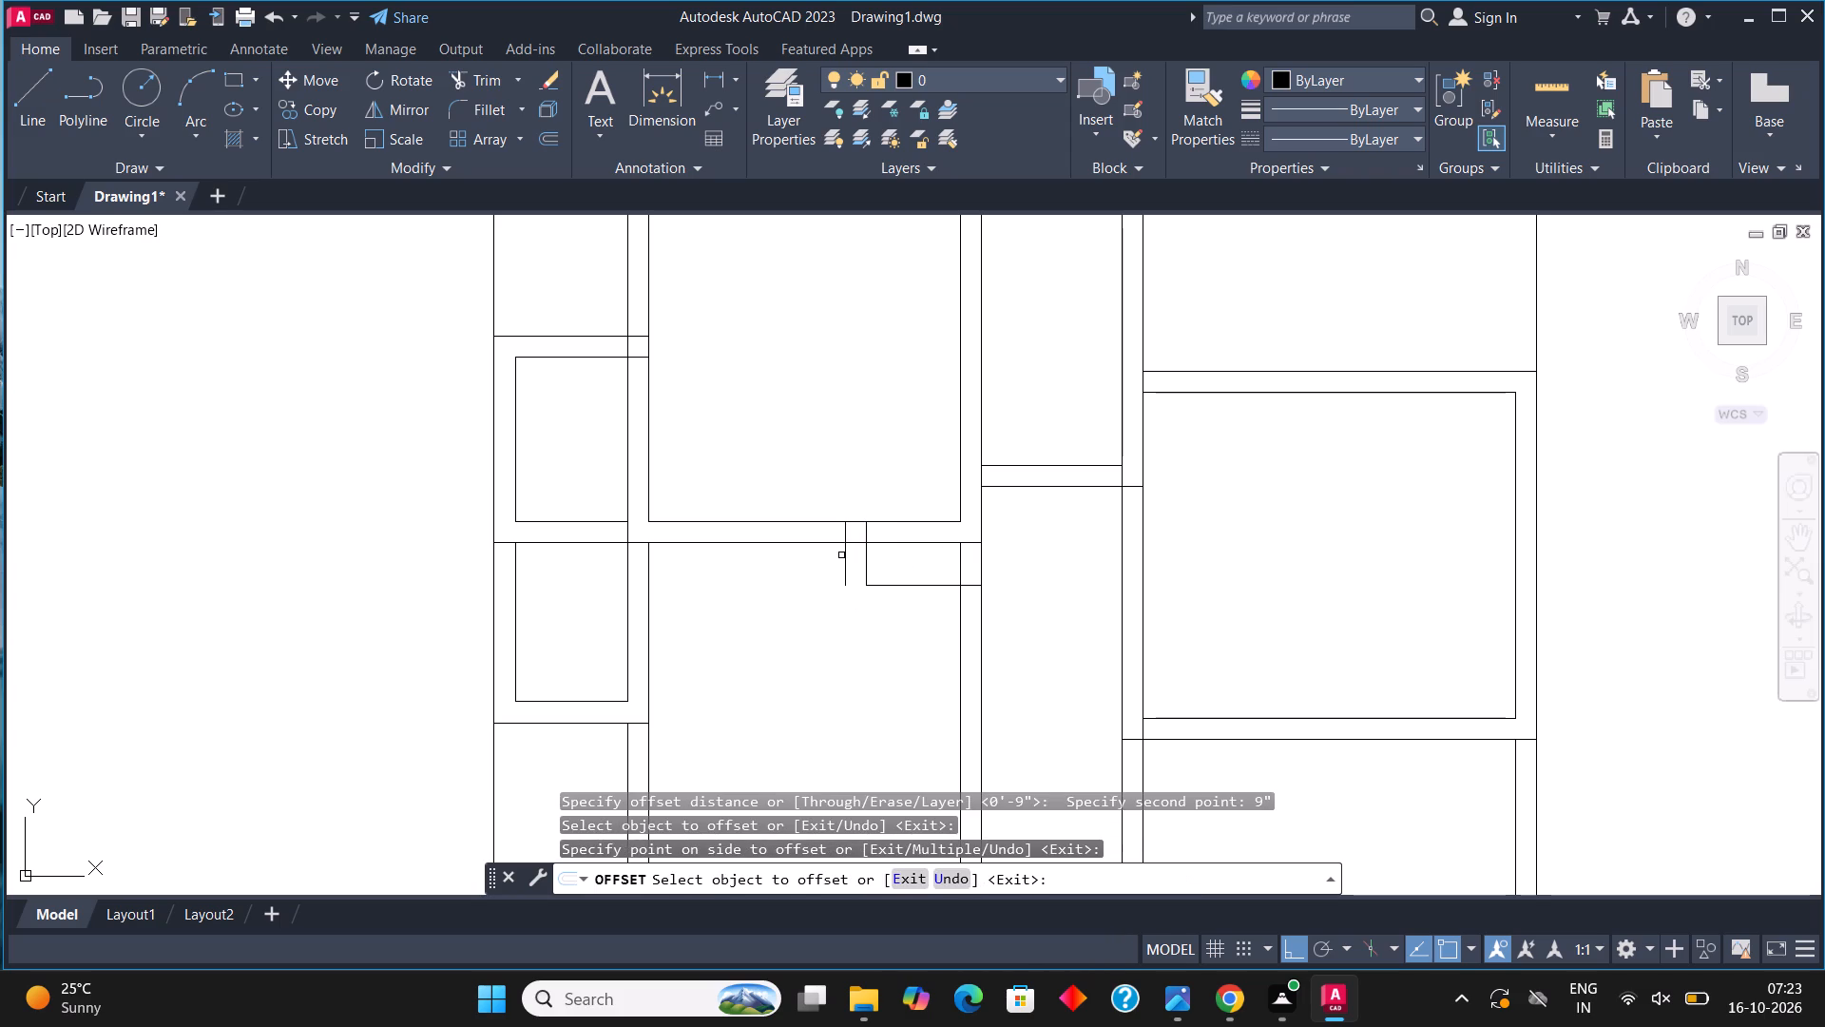
pyautogui.click(885, 586)
pyautogui.click(890, 594)
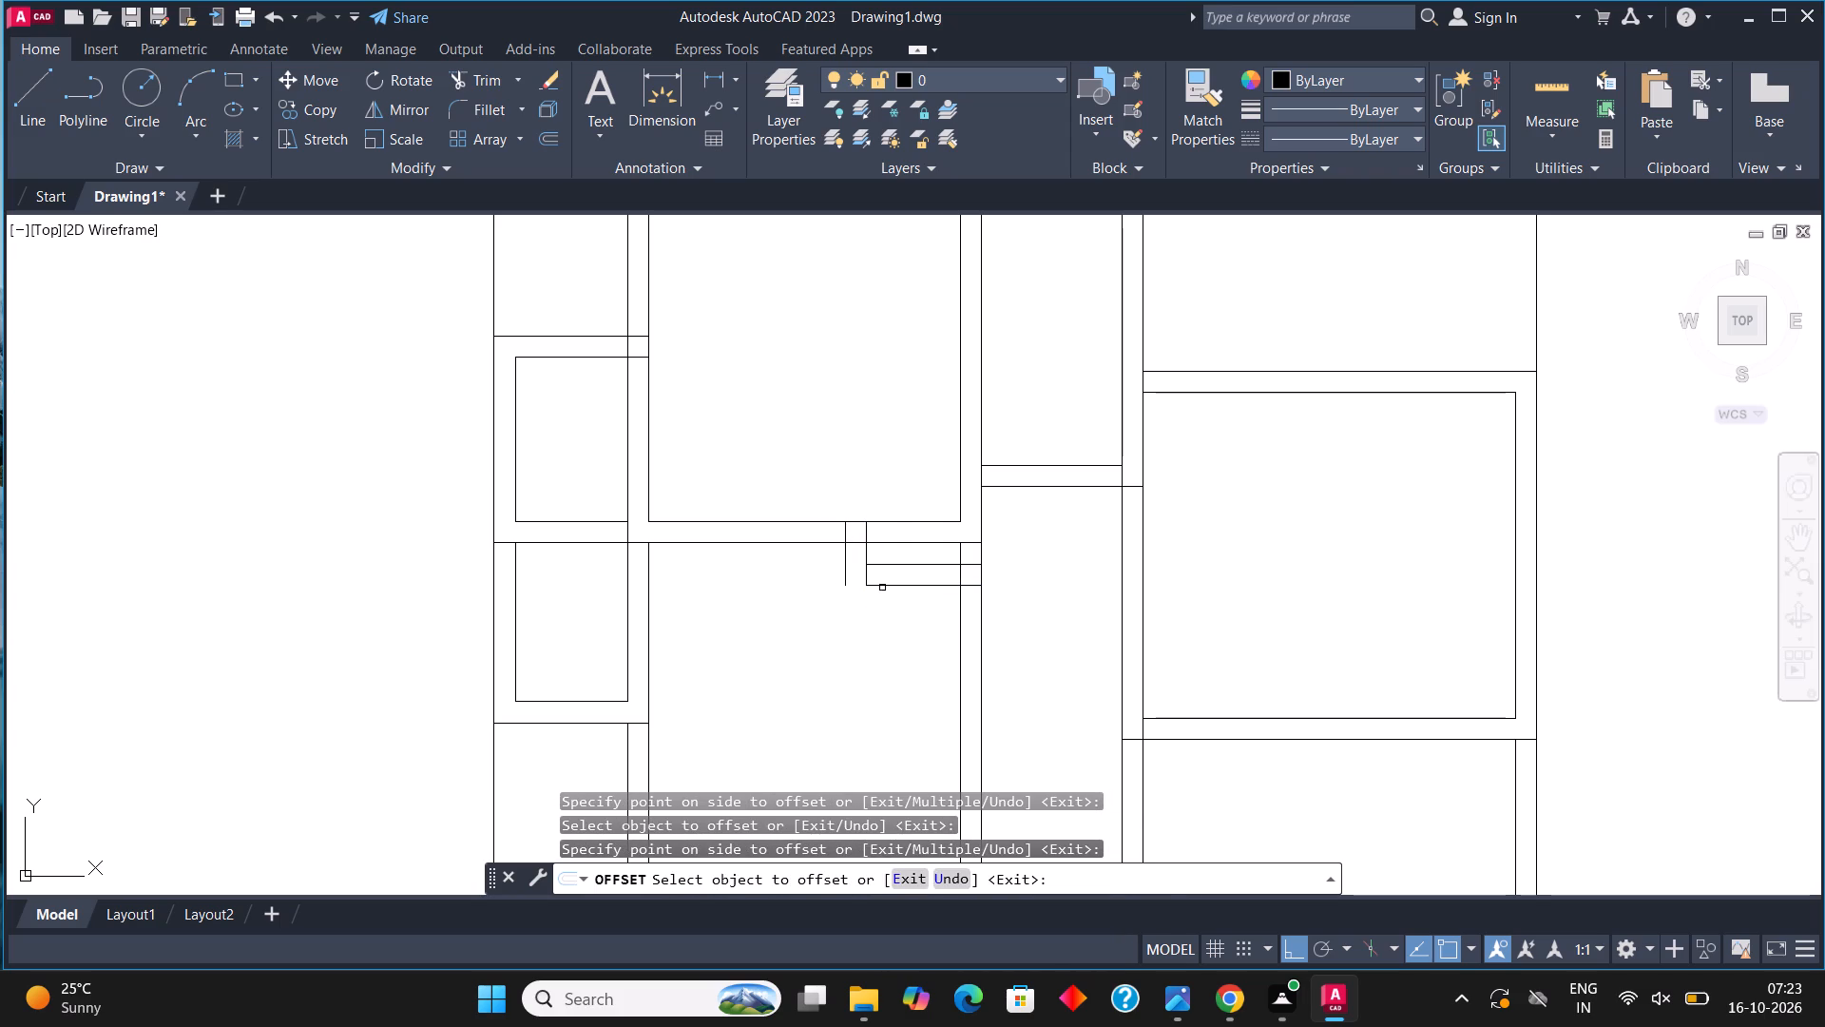
pyautogui.moveTo(882, 588); pyautogui.dragTo(884, 627)
pyautogui.click(887, 641)
pyautogui.press('Escape')
# Fillet the offset vertical line with the lower offset horizontal line to close the stepped wall's outer corner.
pyautogui.click(491, 111)
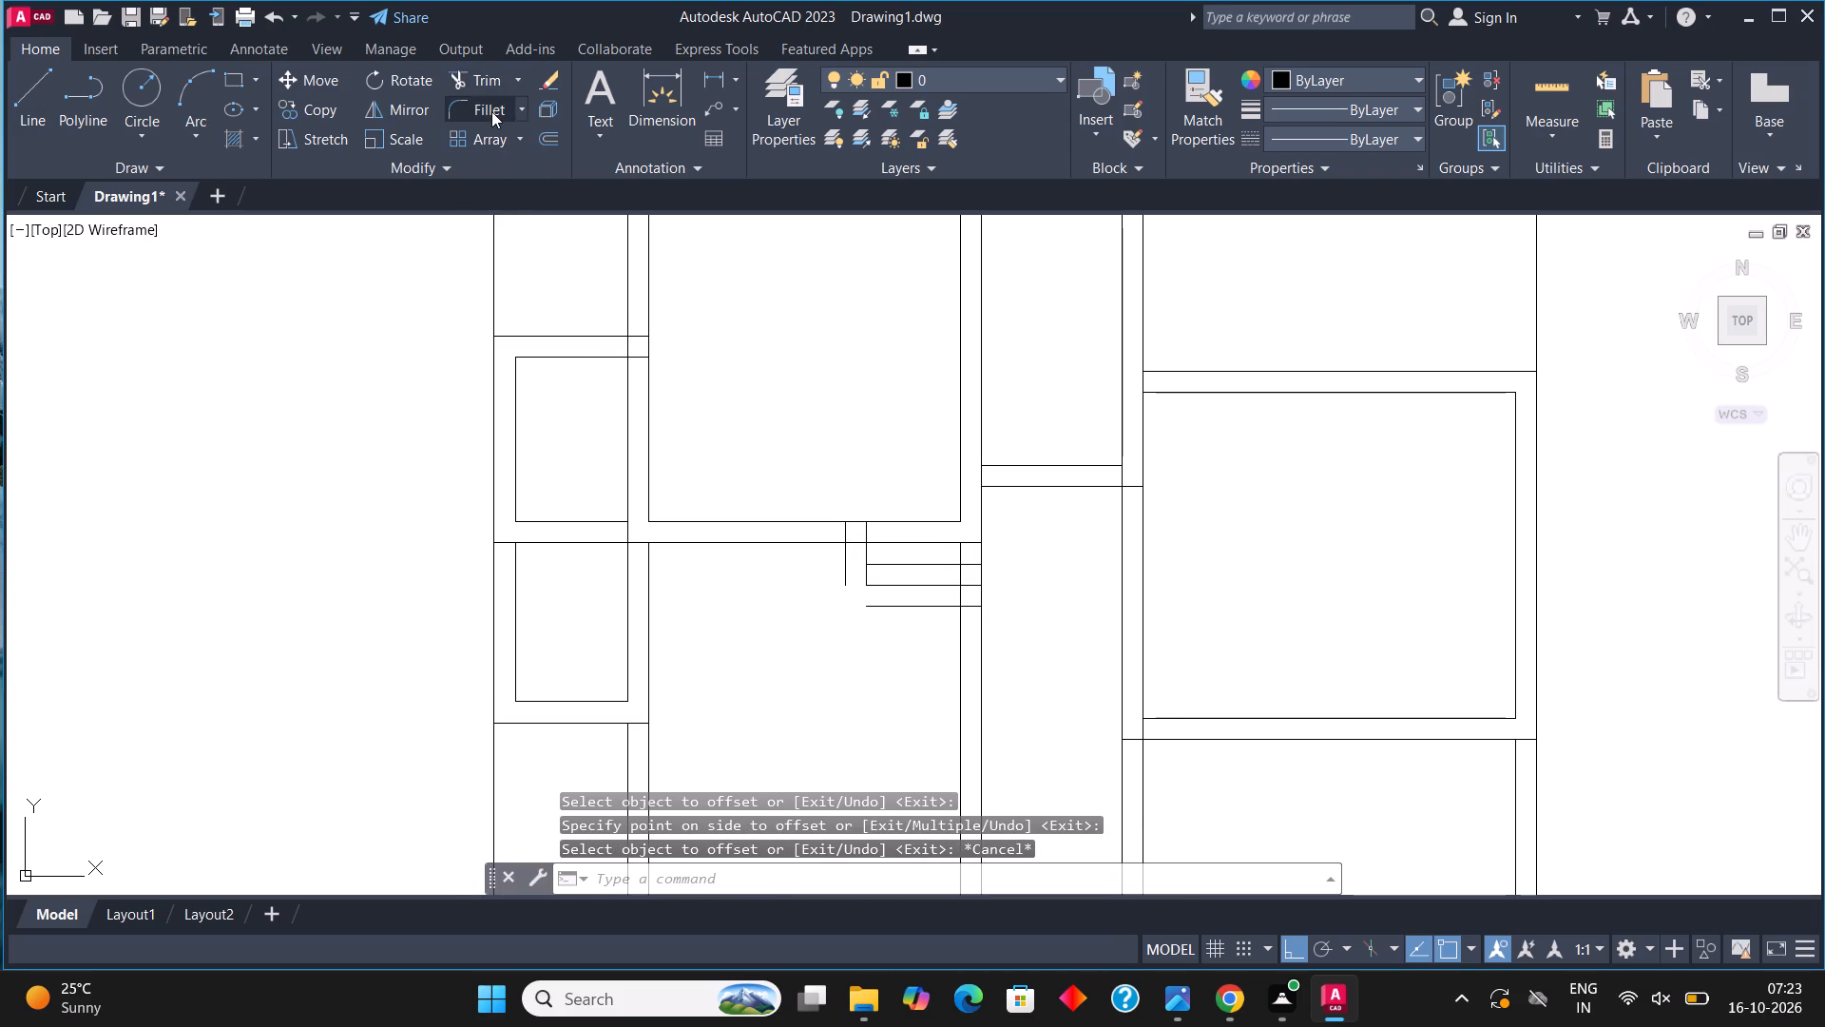
pyautogui.click(846, 572)
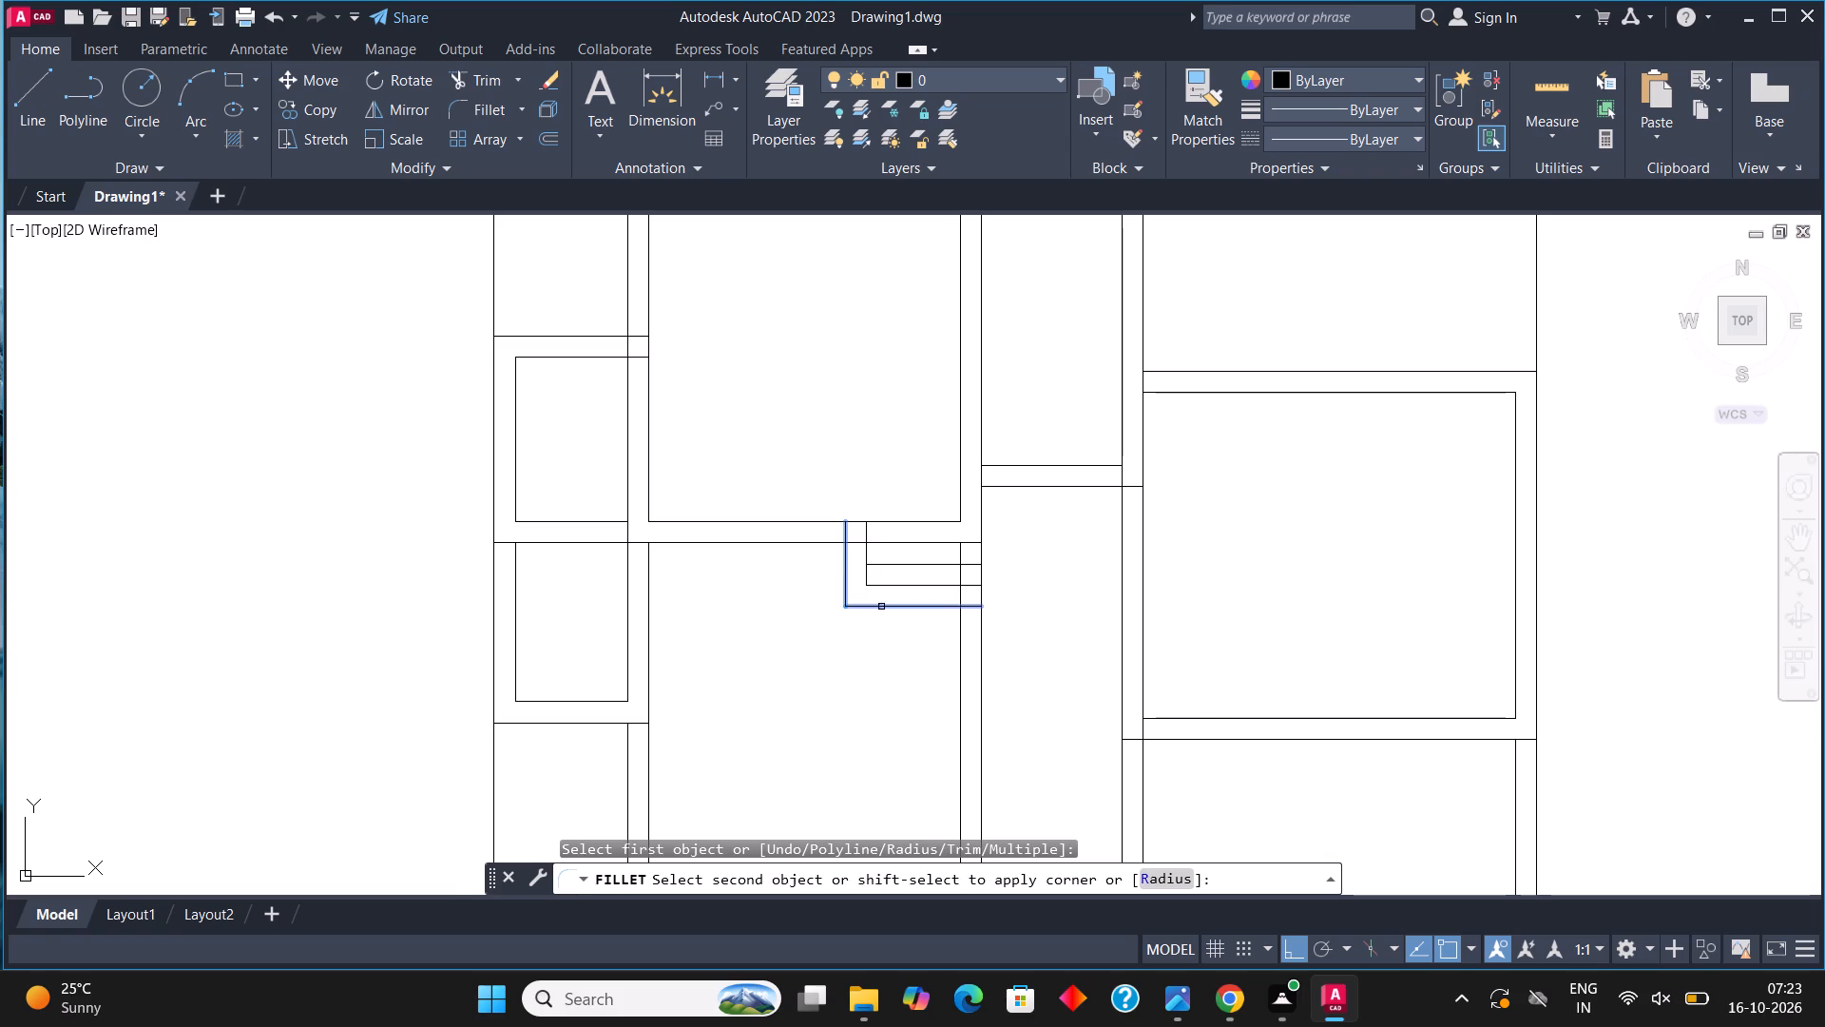
pyautogui.click(881, 607)
# Erase the extra horizontal offset line just above the stepped wall.
pyautogui.click(883, 563)
pyautogui.press('Delete')
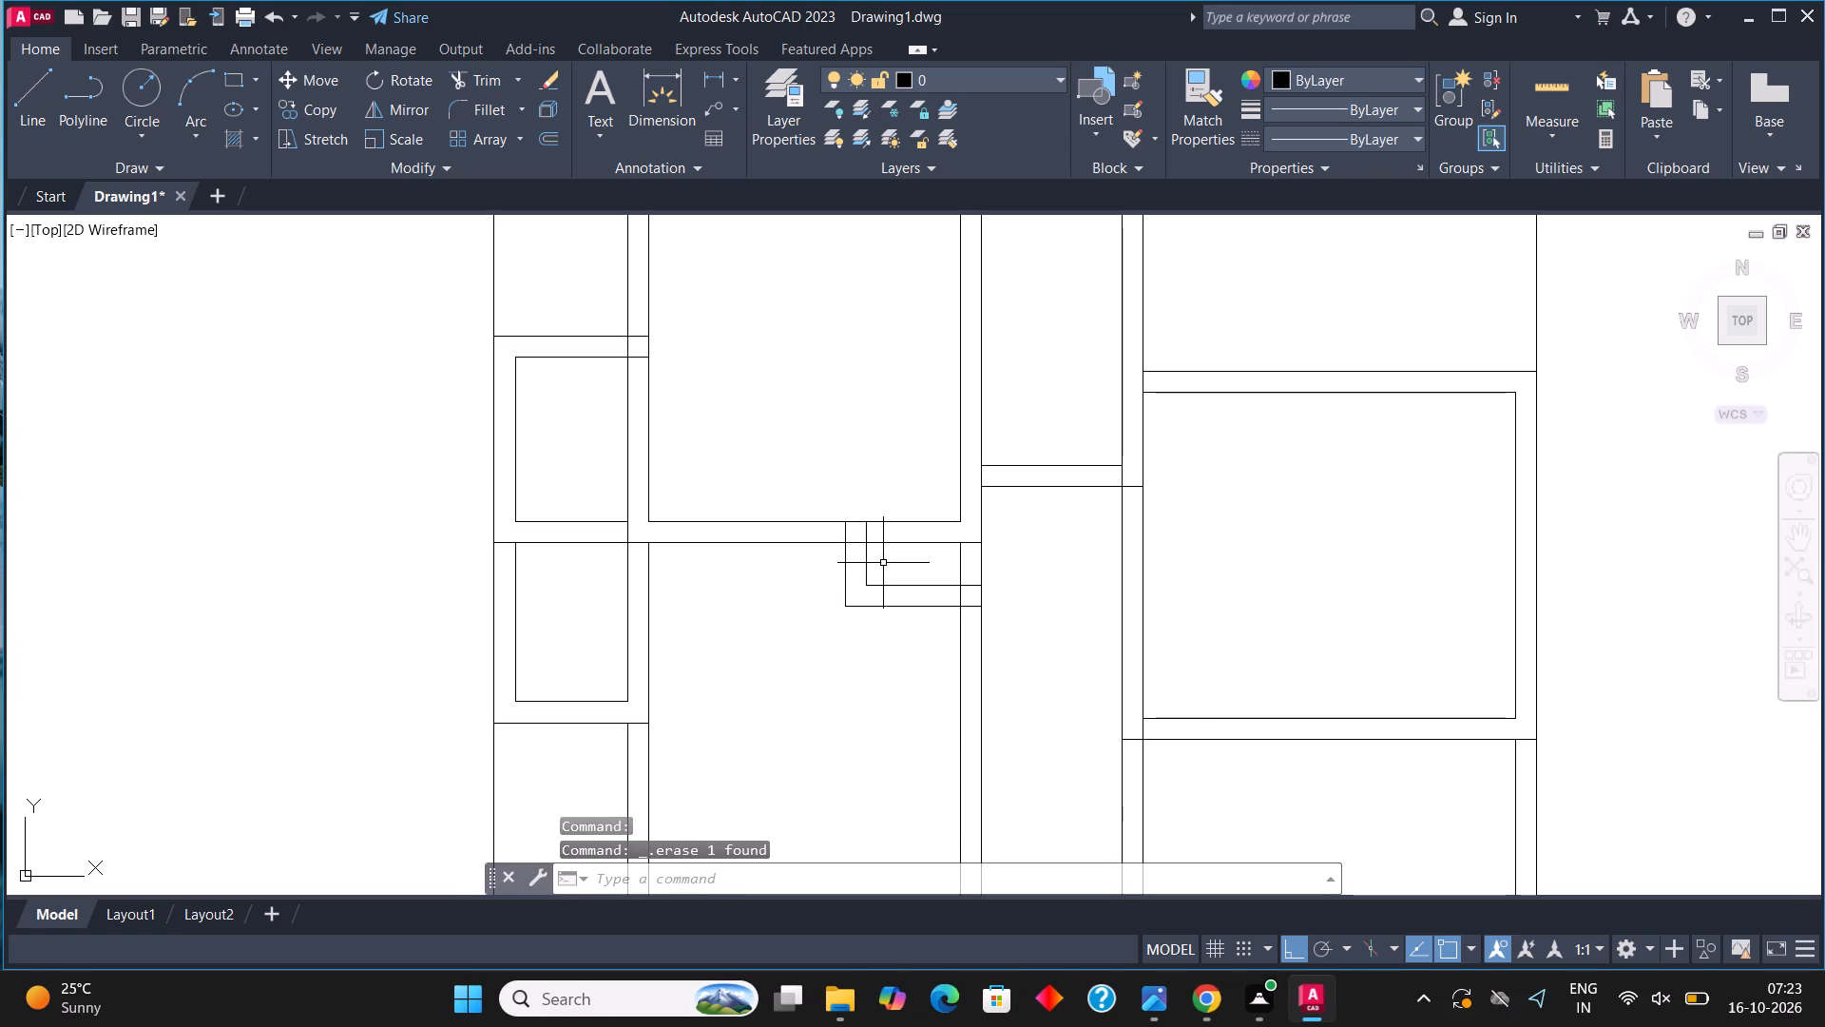
# Trim the wall lines inside the step and the right wall lines beside it, opening the large room toward the passage.
pyautogui.scroll(-1, 709, 510)
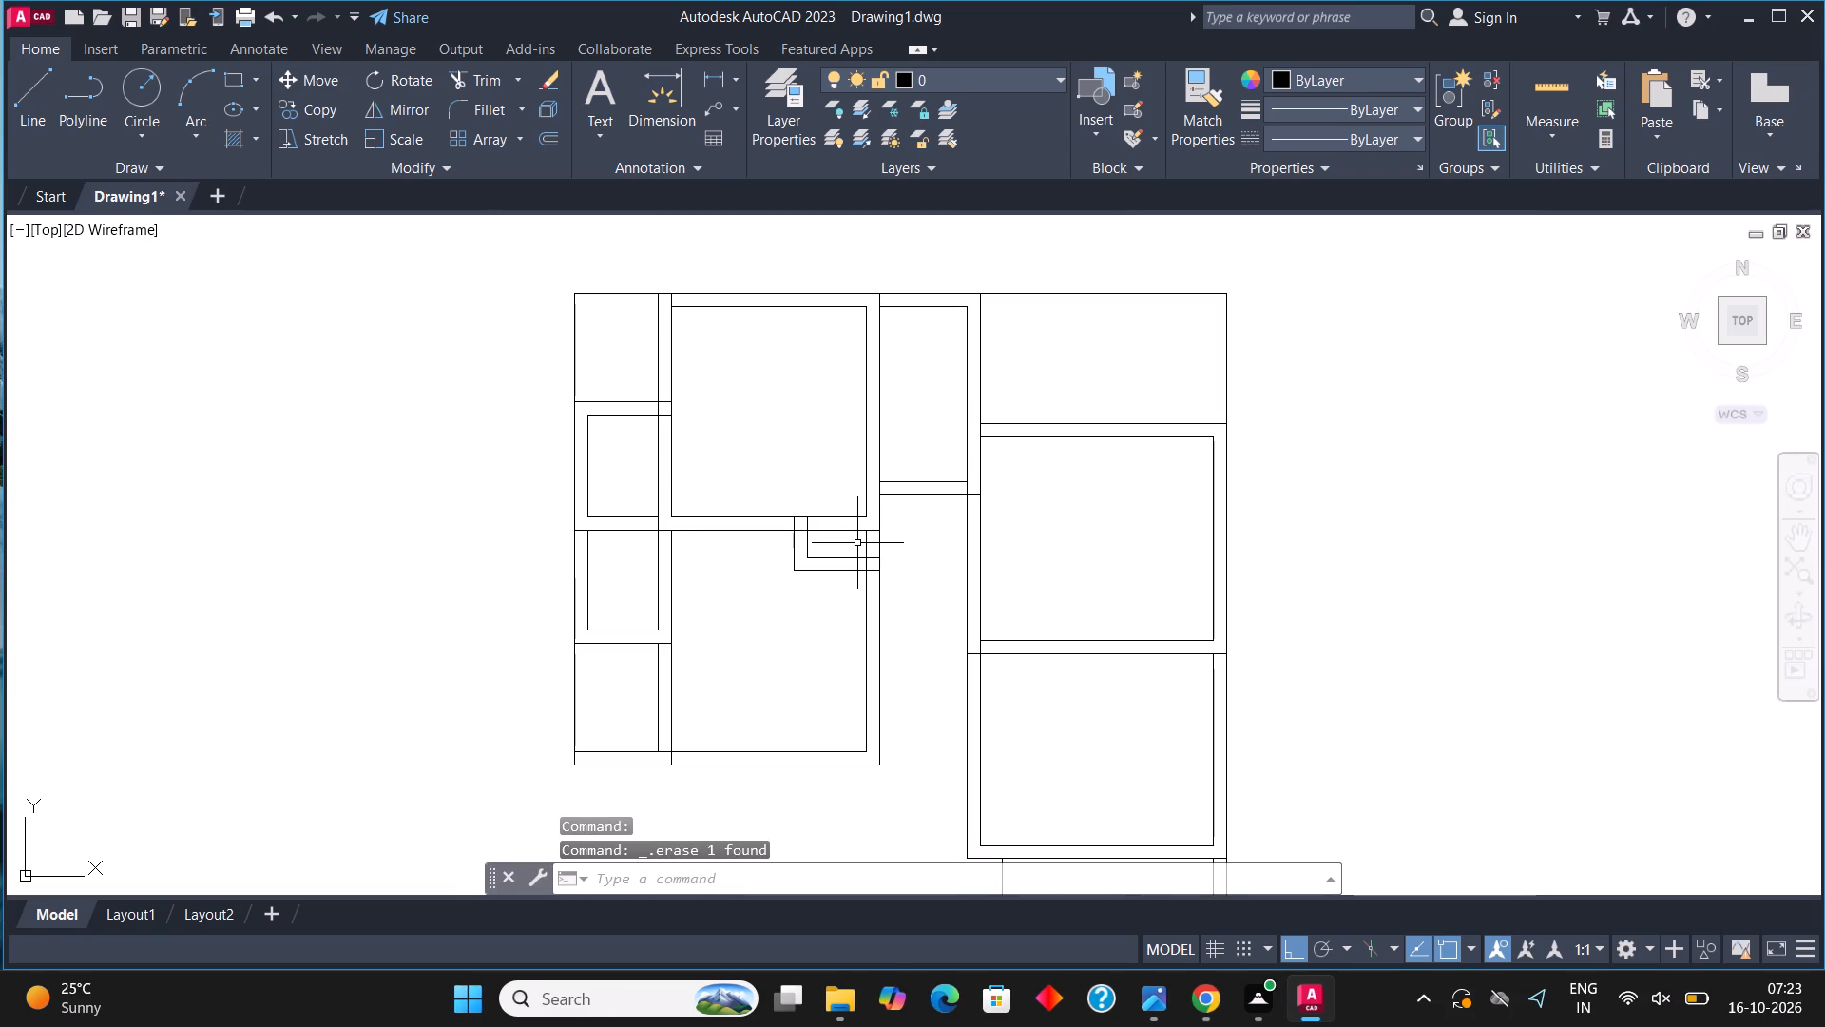
pyautogui.scroll(1, 860, 545)
pyautogui.click(494, 67)
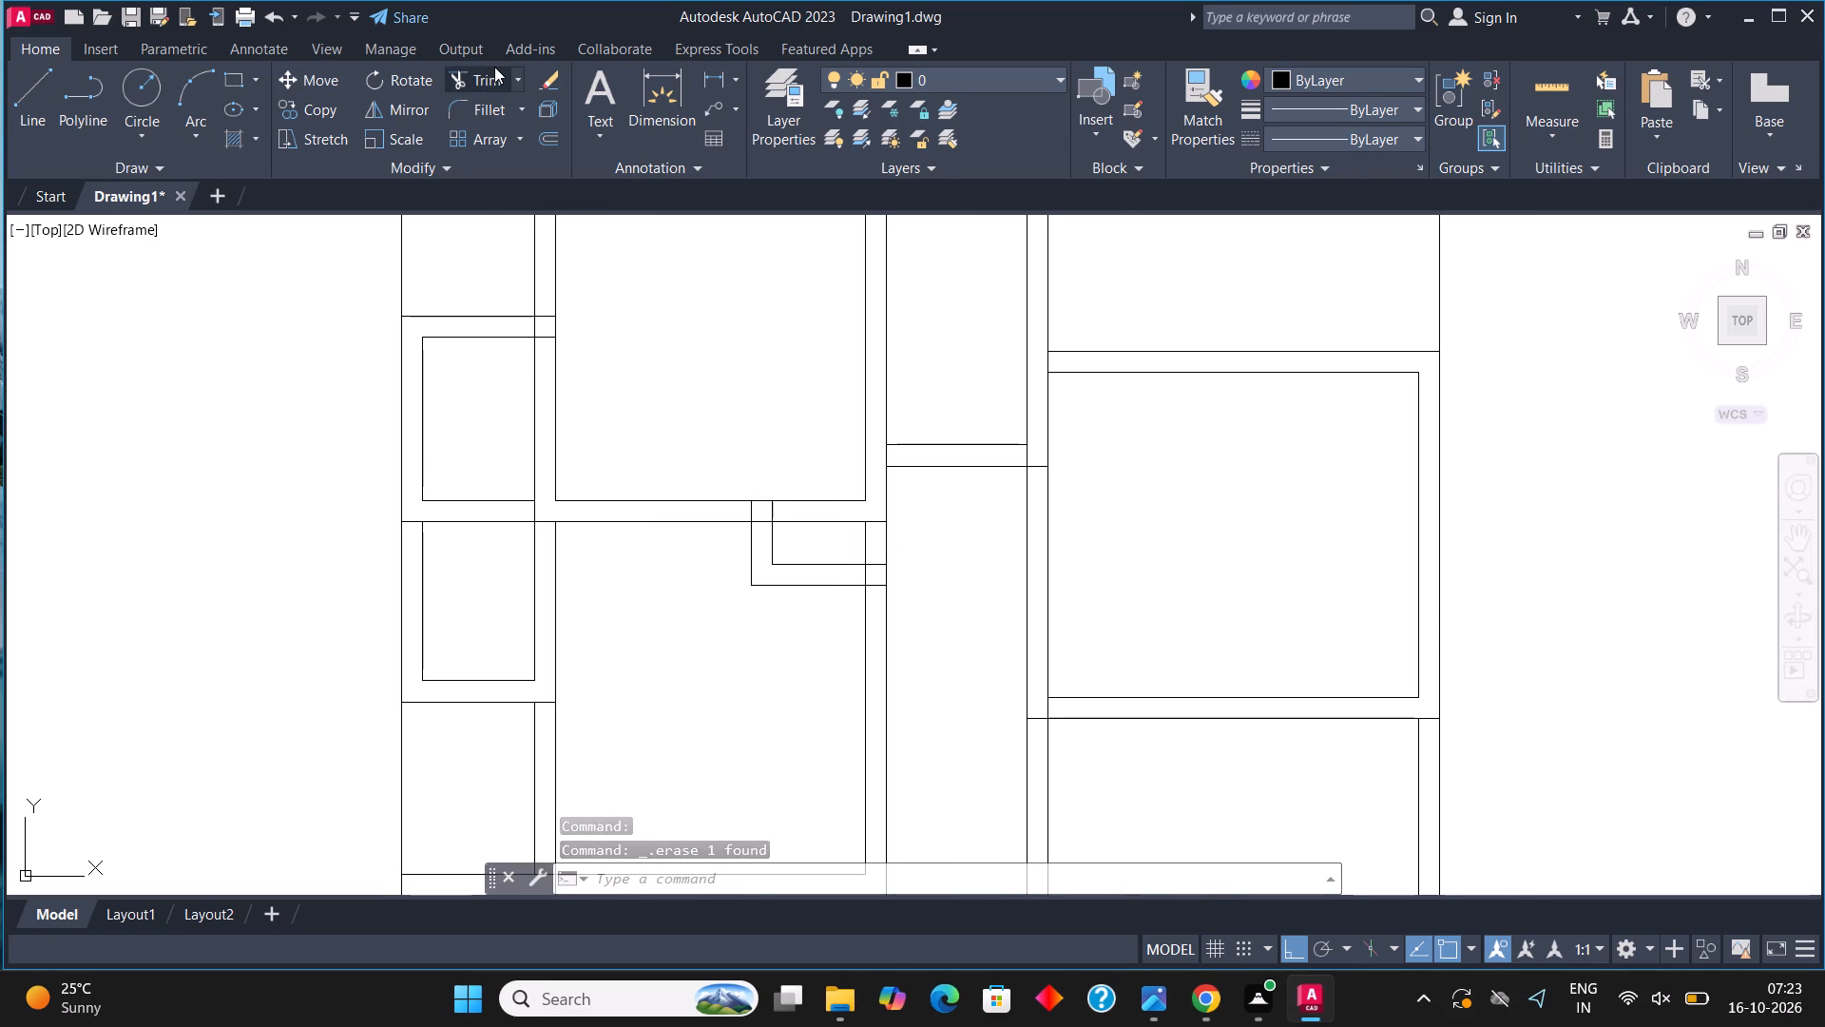
pyautogui.click(813, 533)
pyautogui.click(815, 480)
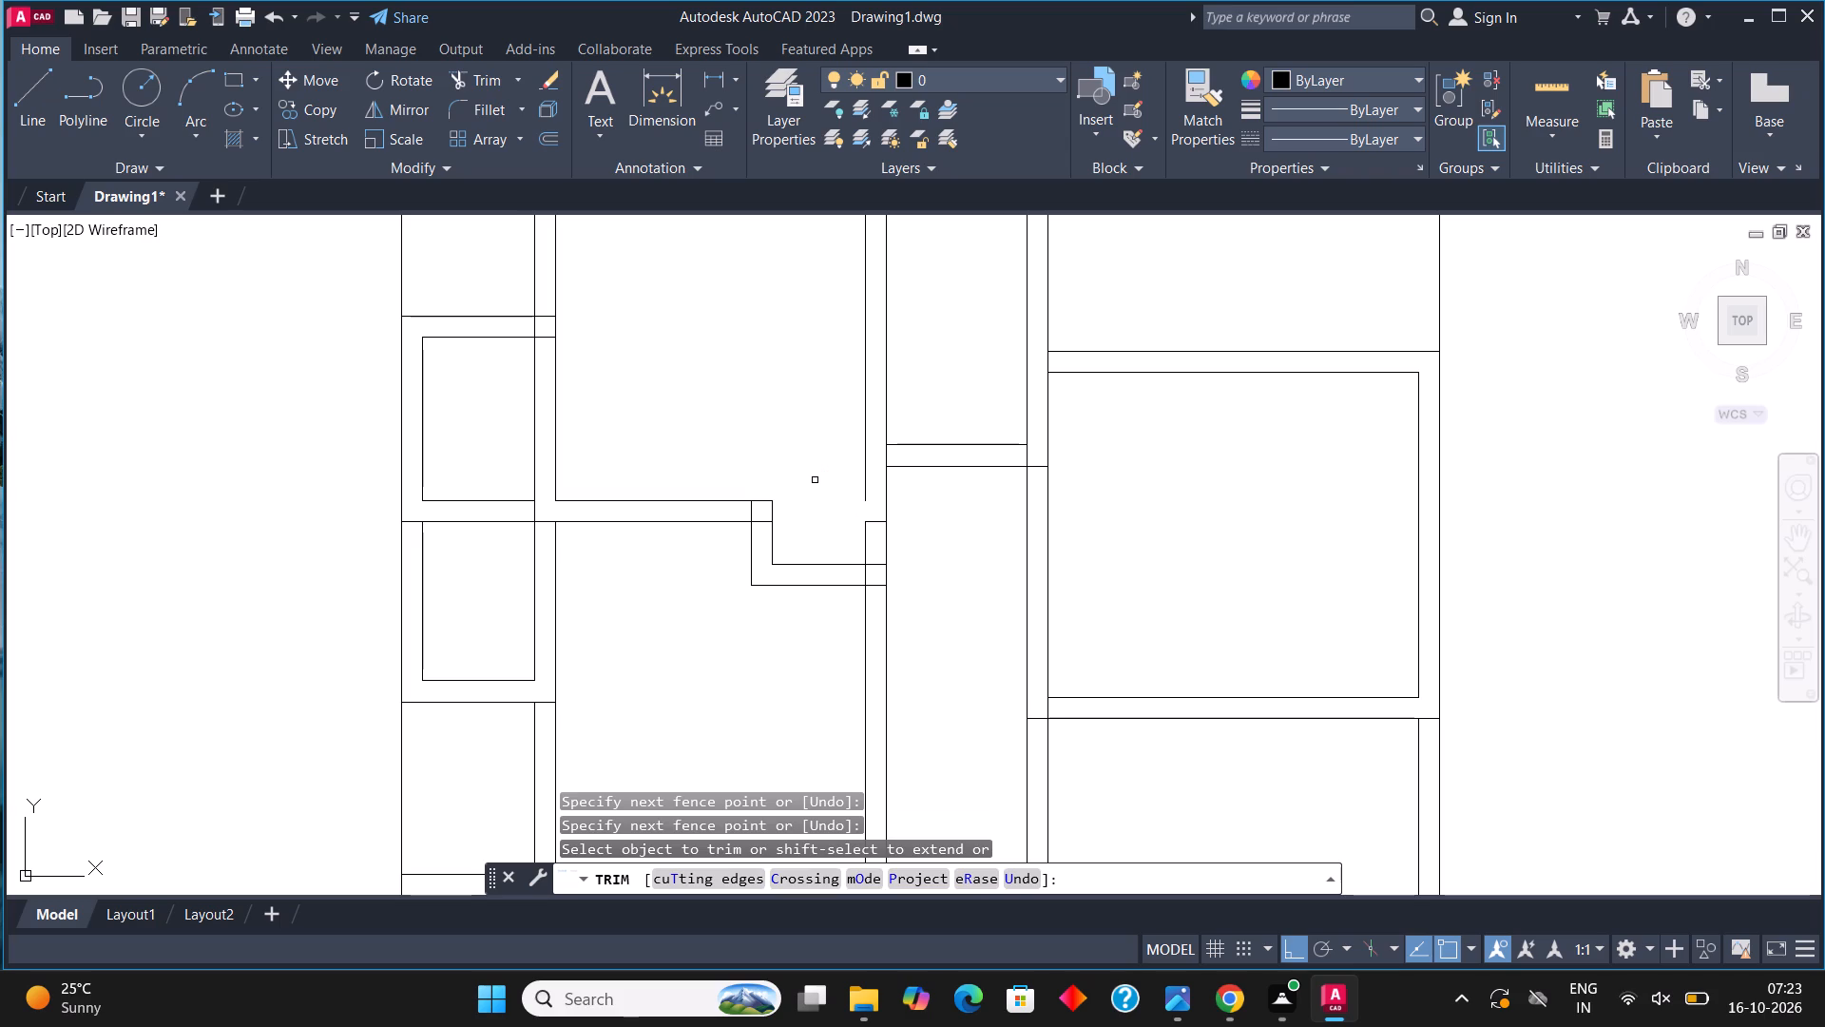
pyautogui.click(840, 540)
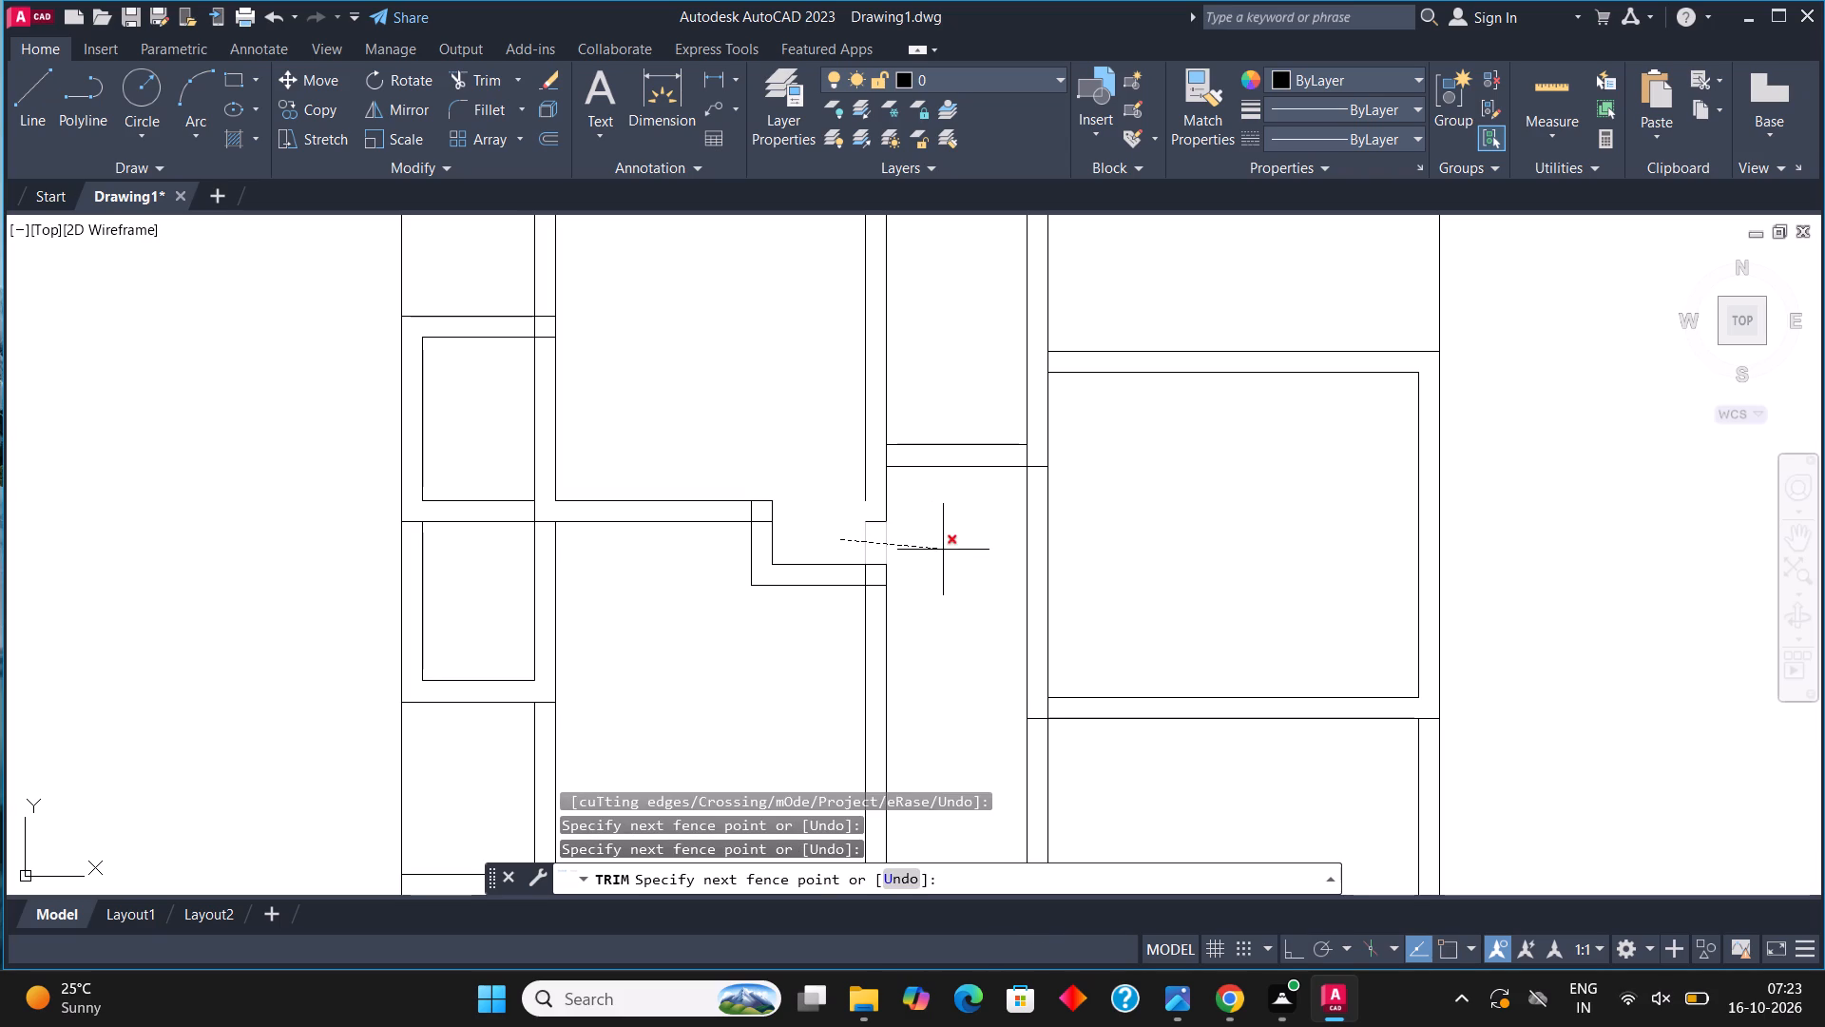
pyautogui.click(943, 550)
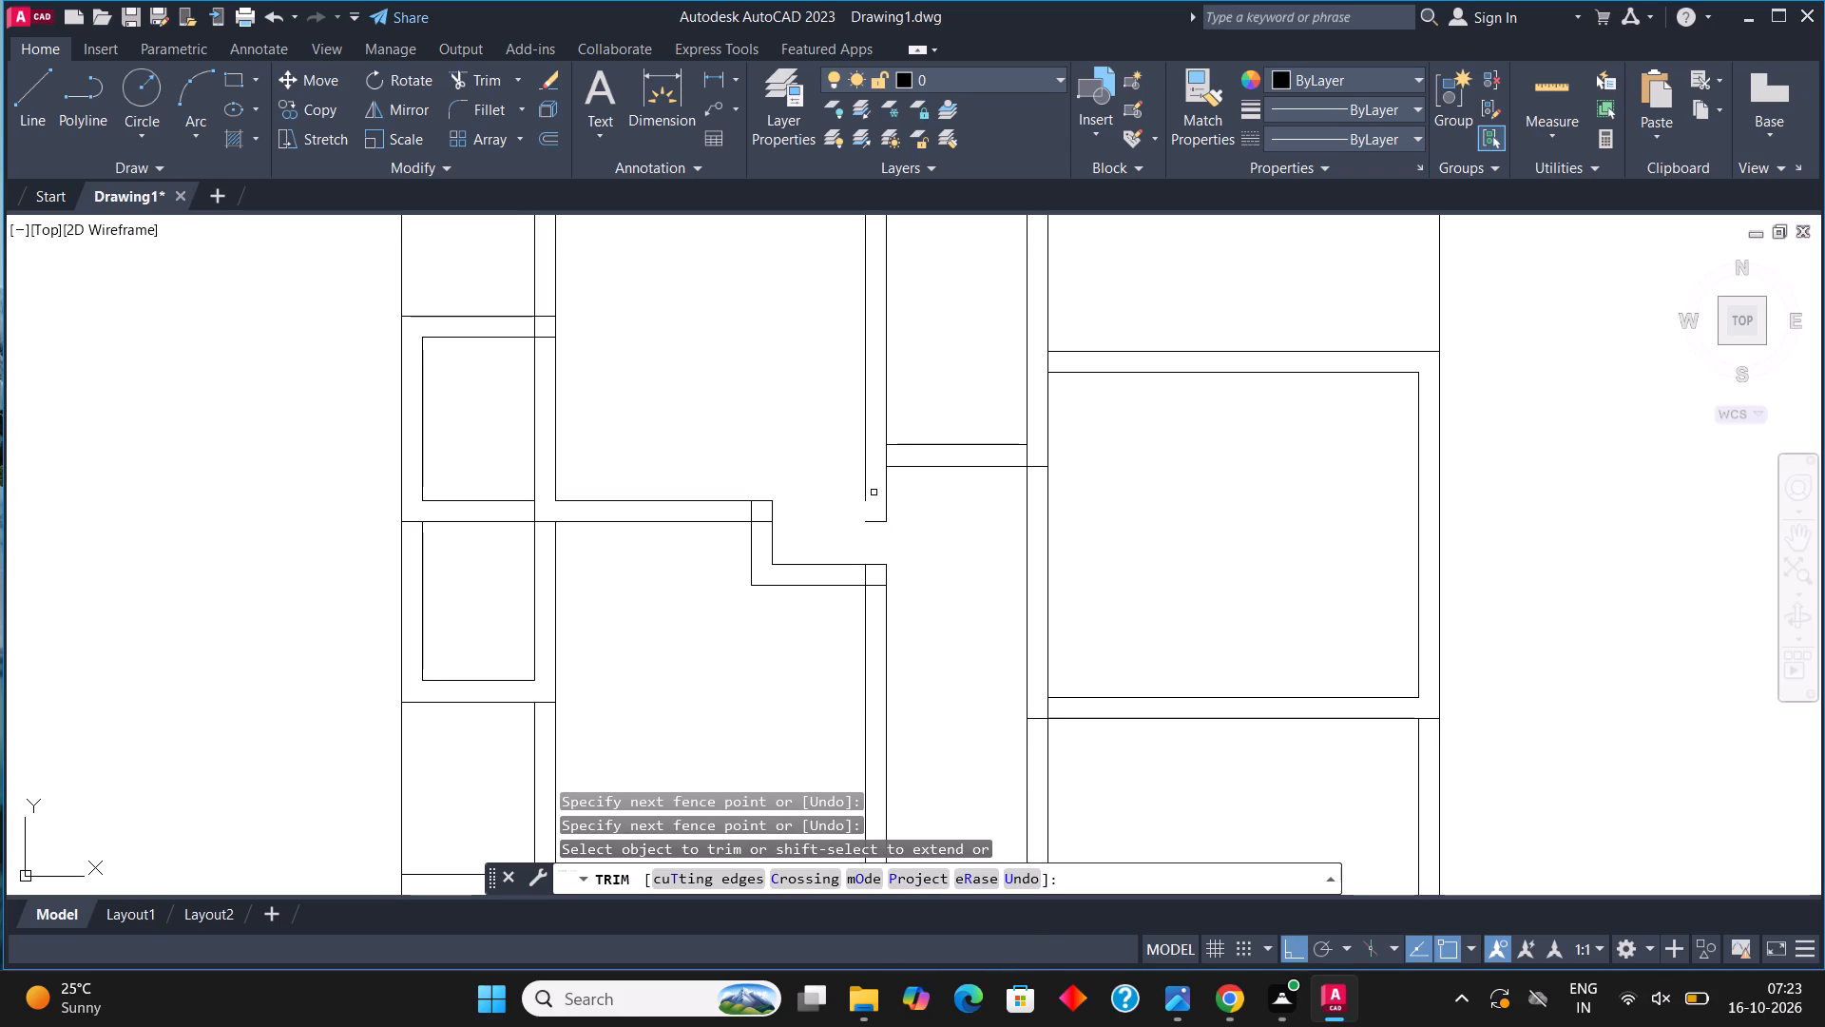
pyautogui.click(884, 494)
pyautogui.click(878, 522)
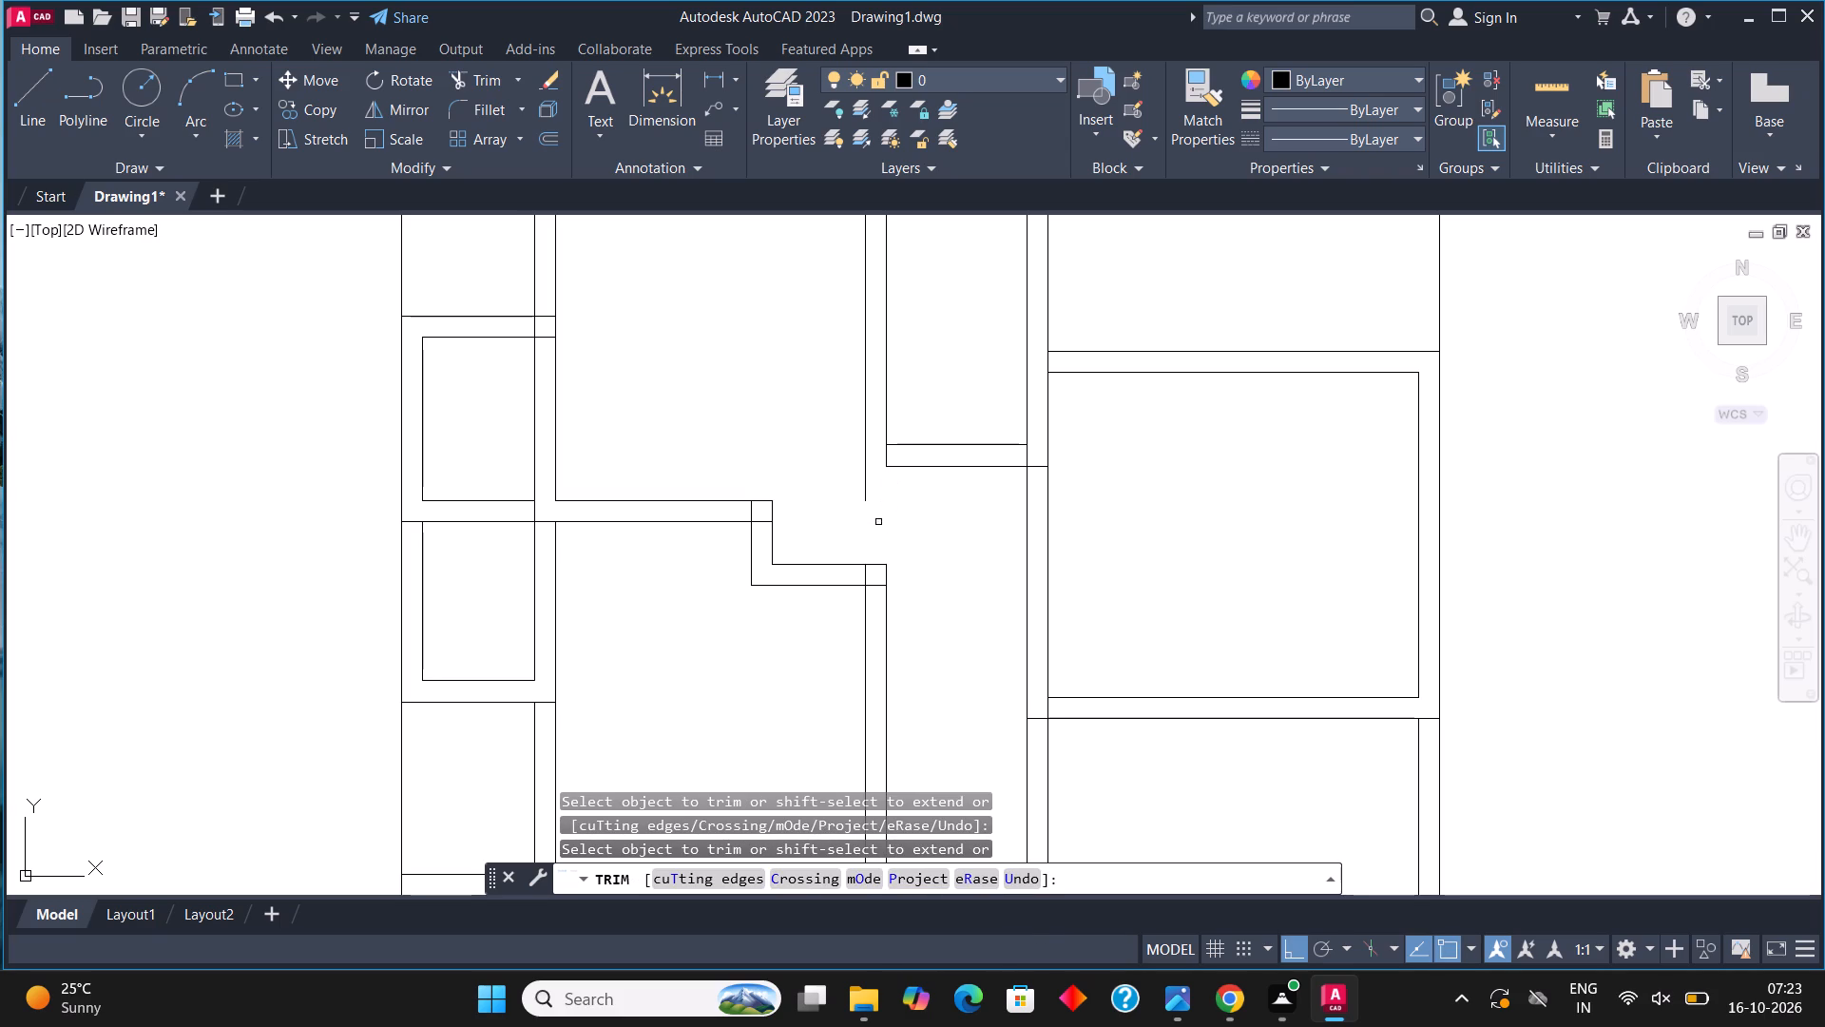
# Fillet the large room's inner right wall line with the narrow middle room's outer bottom wall line.
pyautogui.click(476, 105)
pyautogui.click(864, 449)
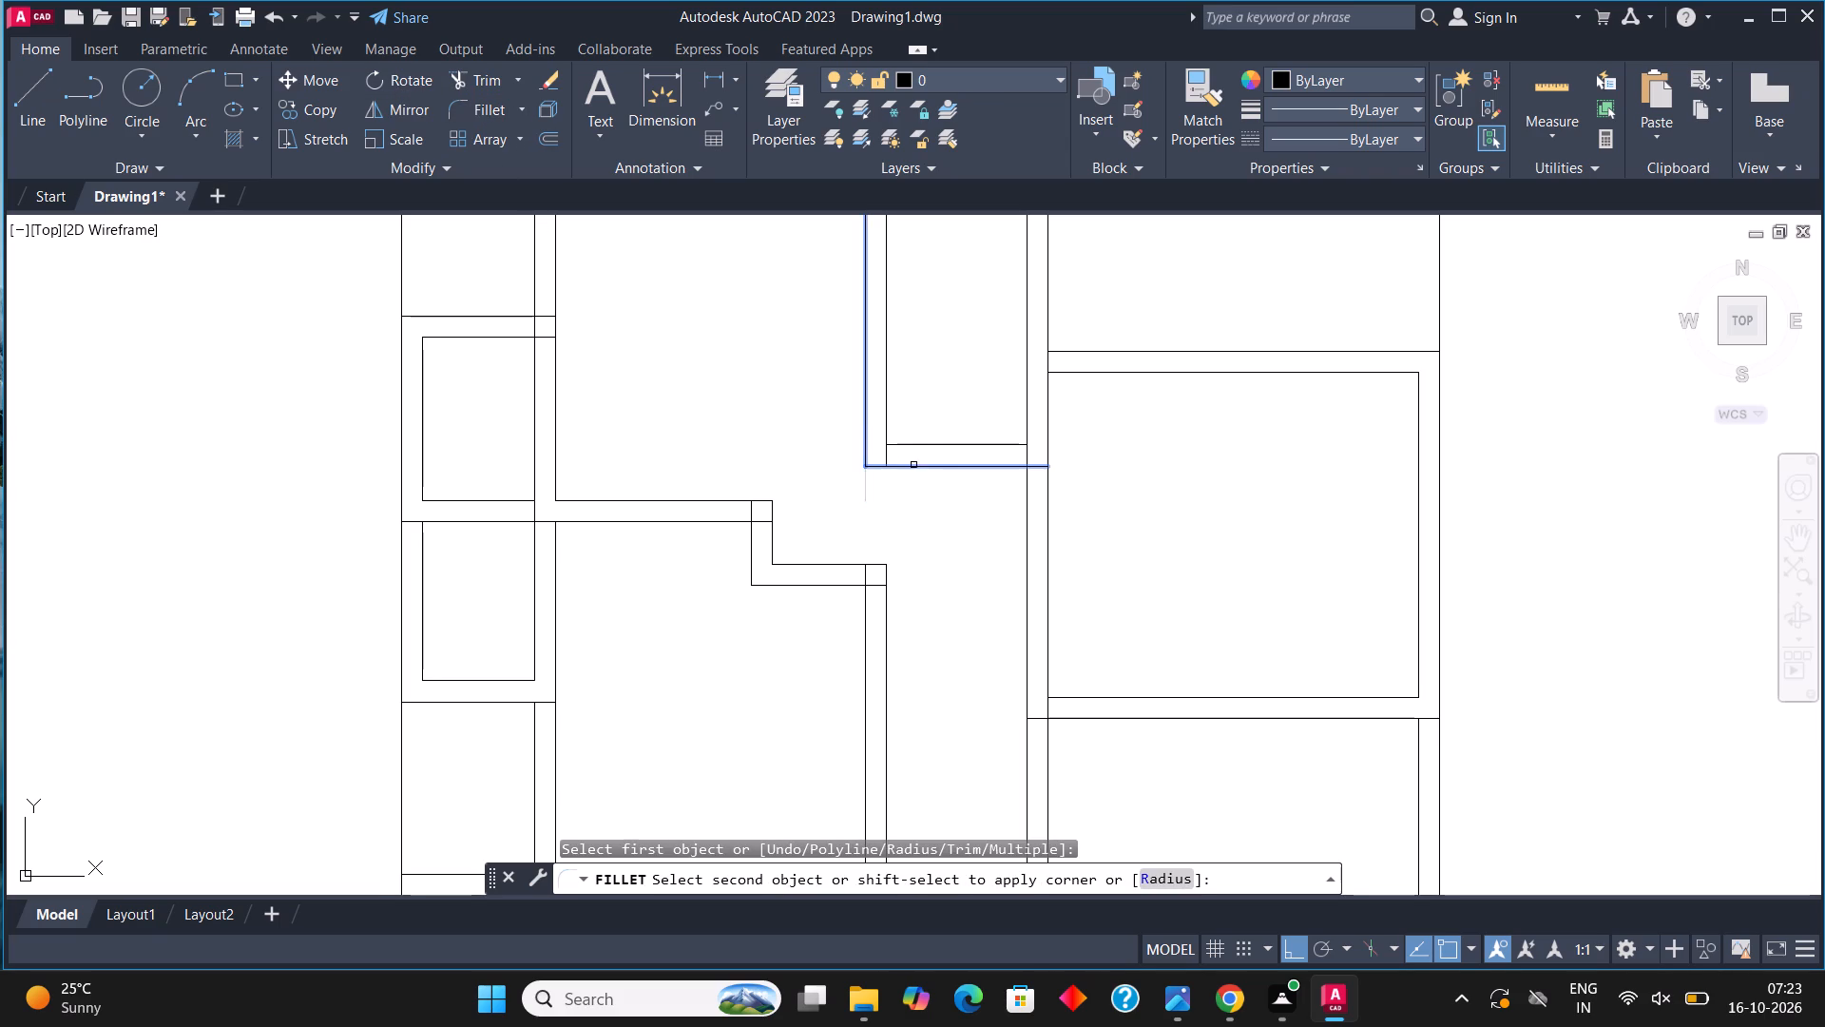
pyautogui.click(913, 465)
# Trim the leftover line pieces crossing the stepped wall at its junctions with the large room's bottom wall and the lower room's right wall.
pyautogui.click(492, 76)
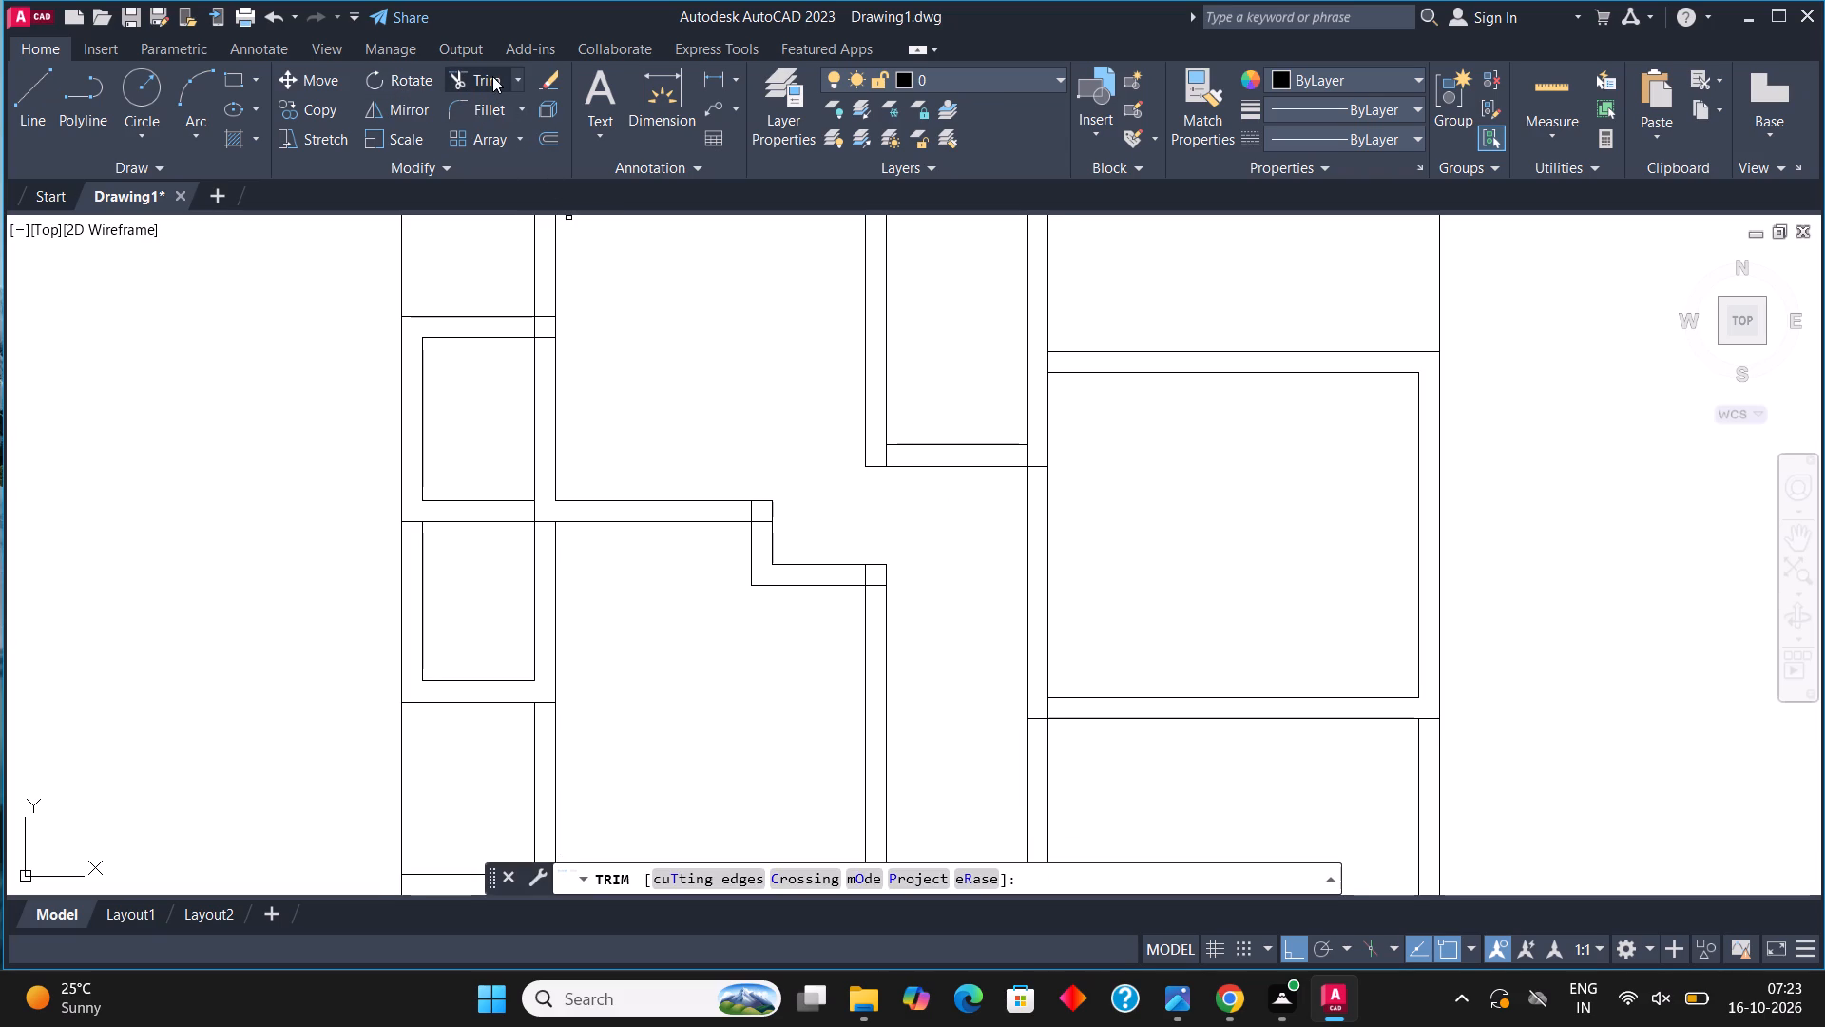
pyautogui.click(758, 523)
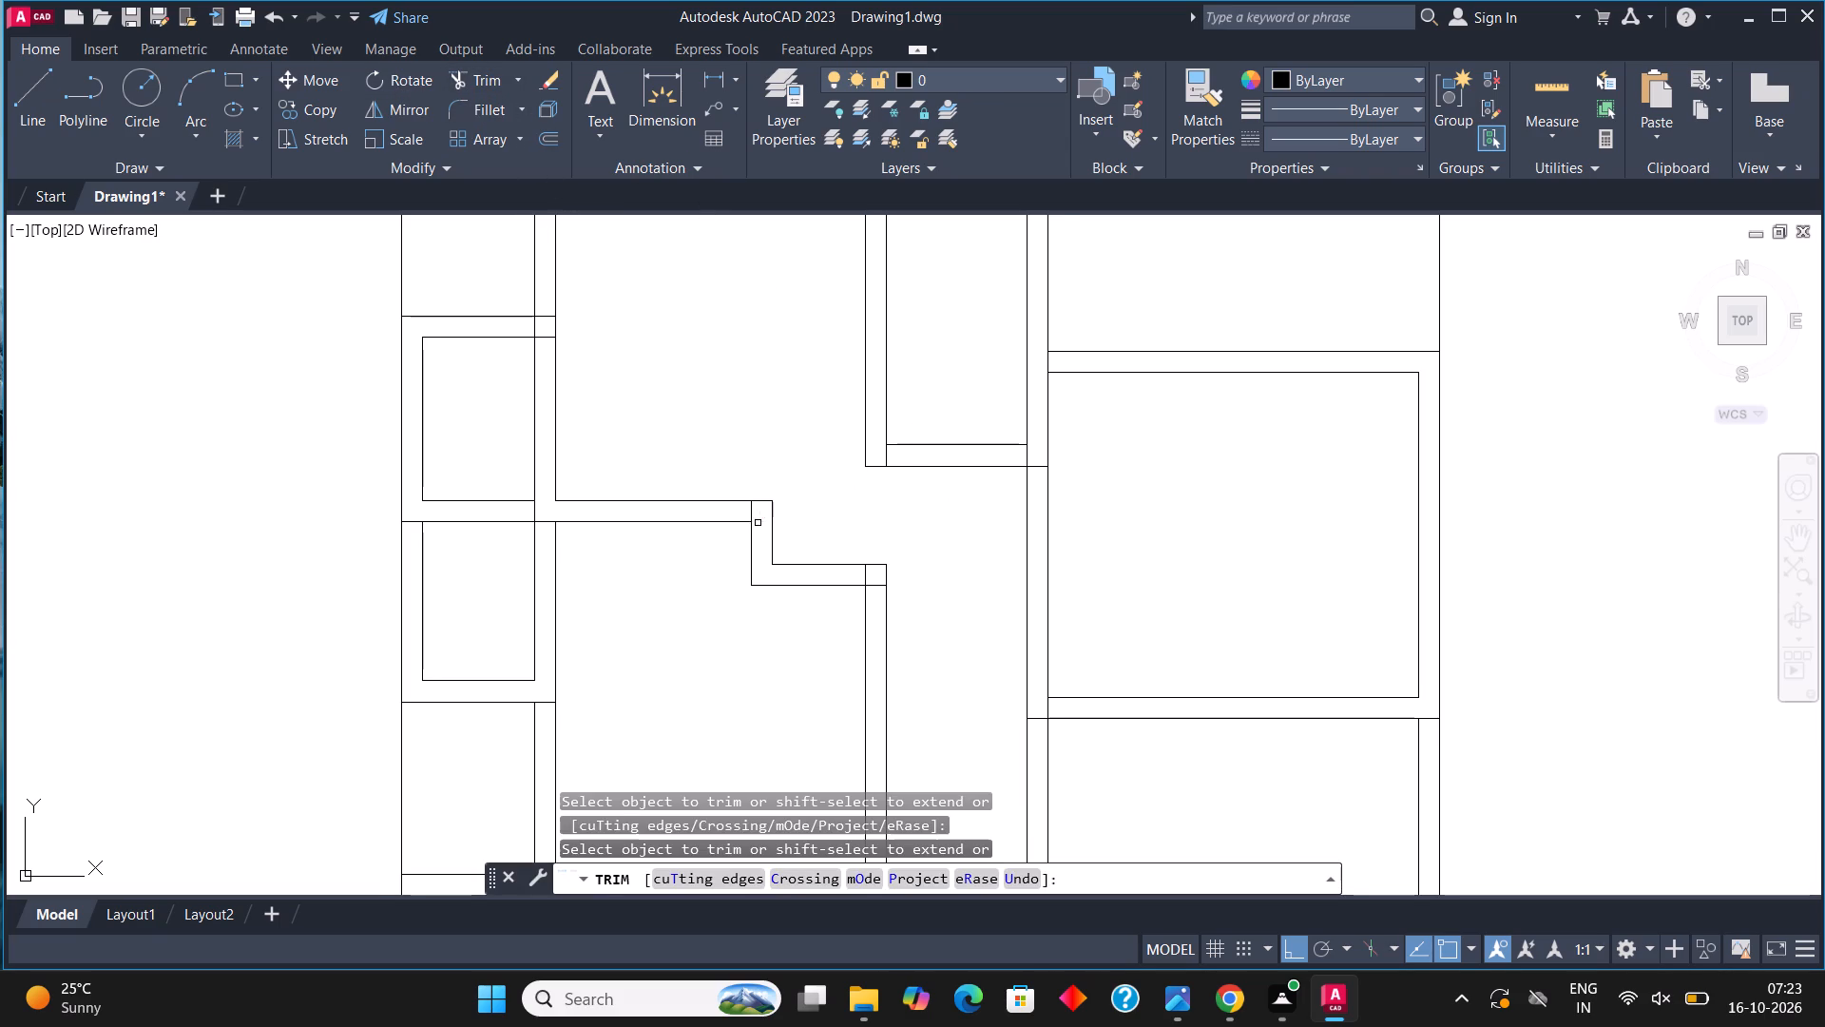
pyautogui.click(749, 514)
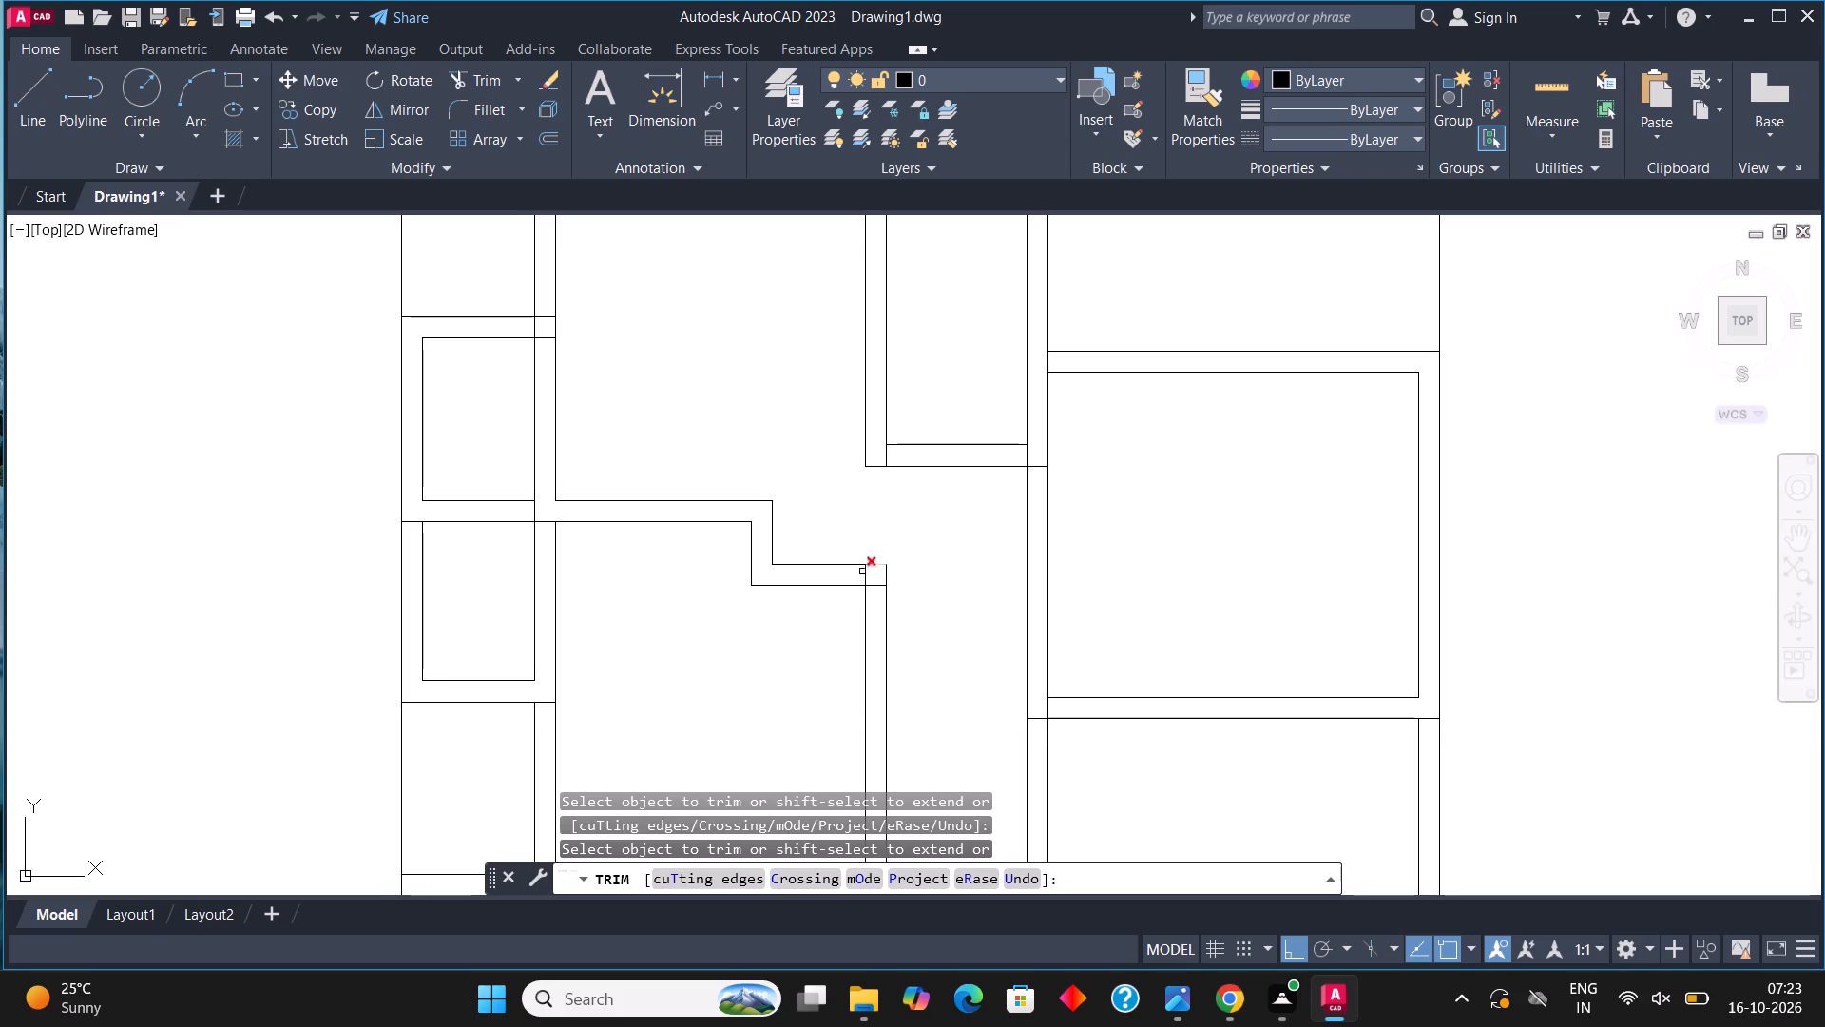
pyautogui.click(866, 576)
pyautogui.click(874, 583)
# Trim the leftover line pieces at both ends of the narrow middle room's bottom wall.
pyautogui.scroll(-1, 777, 533)
pyautogui.scroll(3, 859, 463)
pyautogui.click(788, 541)
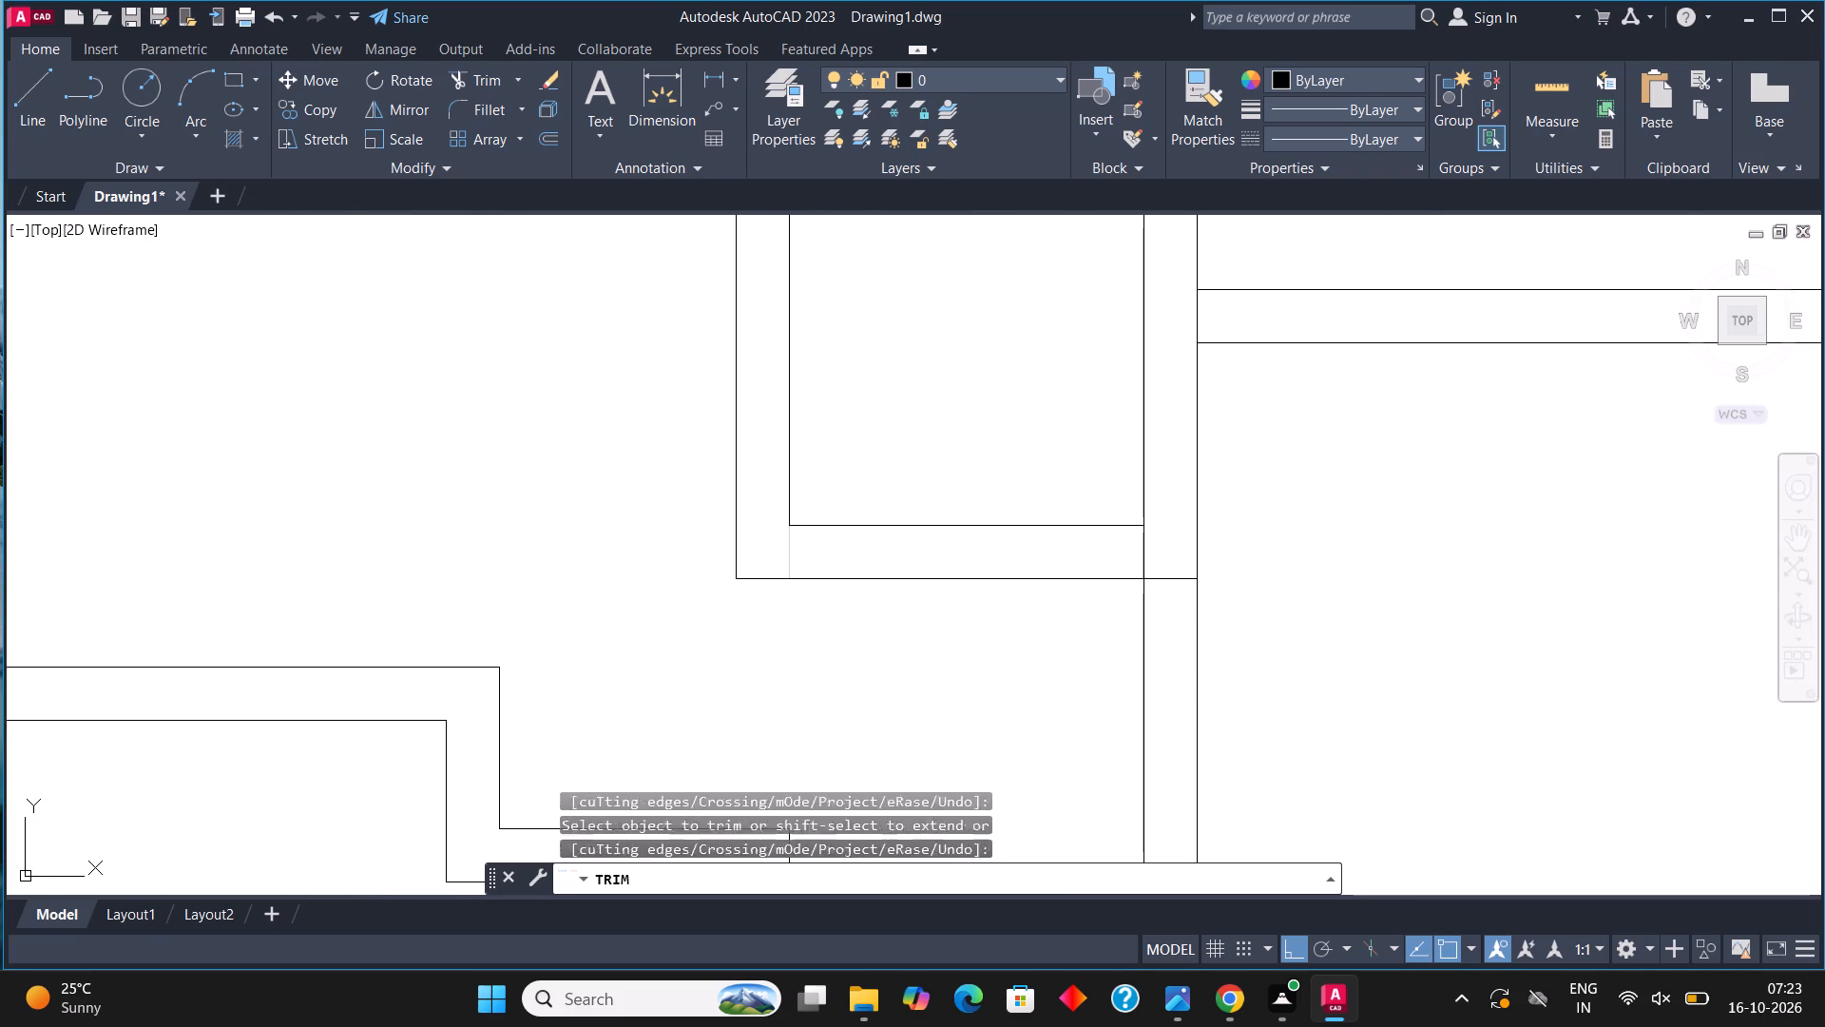
pyautogui.click(1158, 550)
pyautogui.click(1116, 554)
pyautogui.moveTo(1158, 561); pyautogui.dragTo(1159, 570)
pyautogui.click(1165, 629)
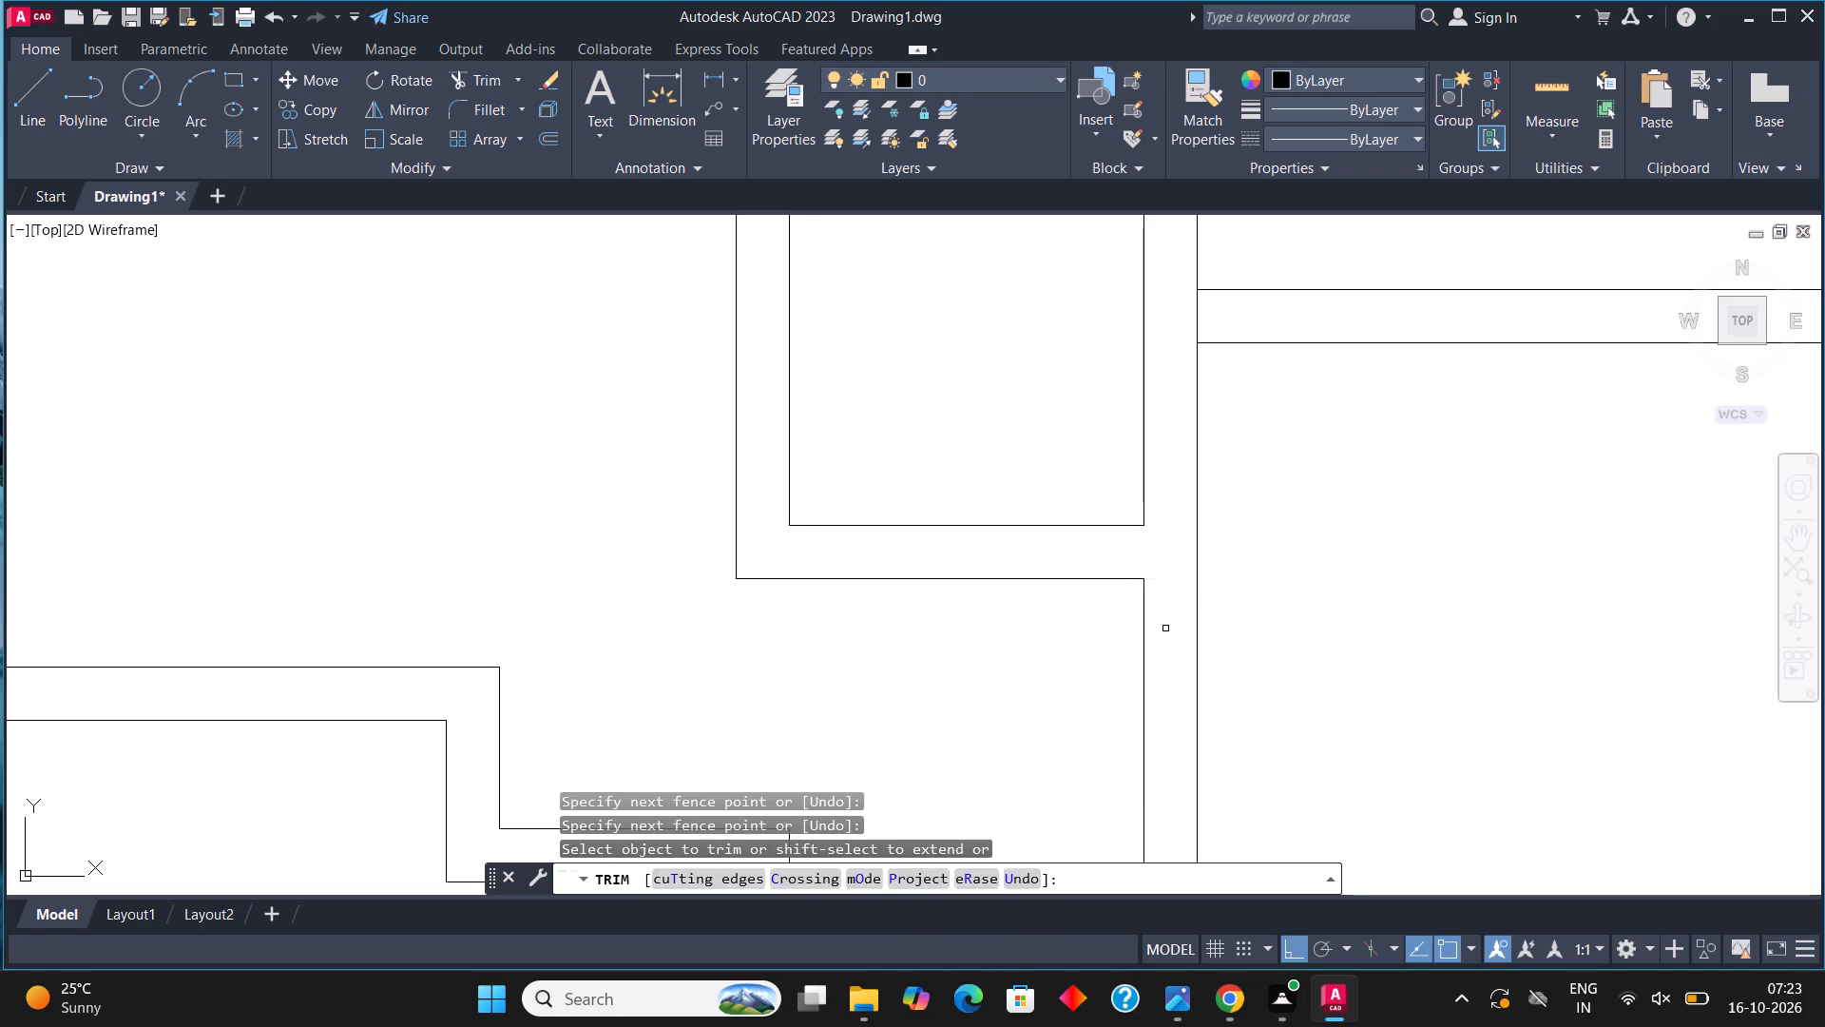
pyautogui.press('Escape')
# Draw a 10' vertical line downward from the left block's outer bottom-left corner.
pyautogui.scroll(-3, 967, 487)
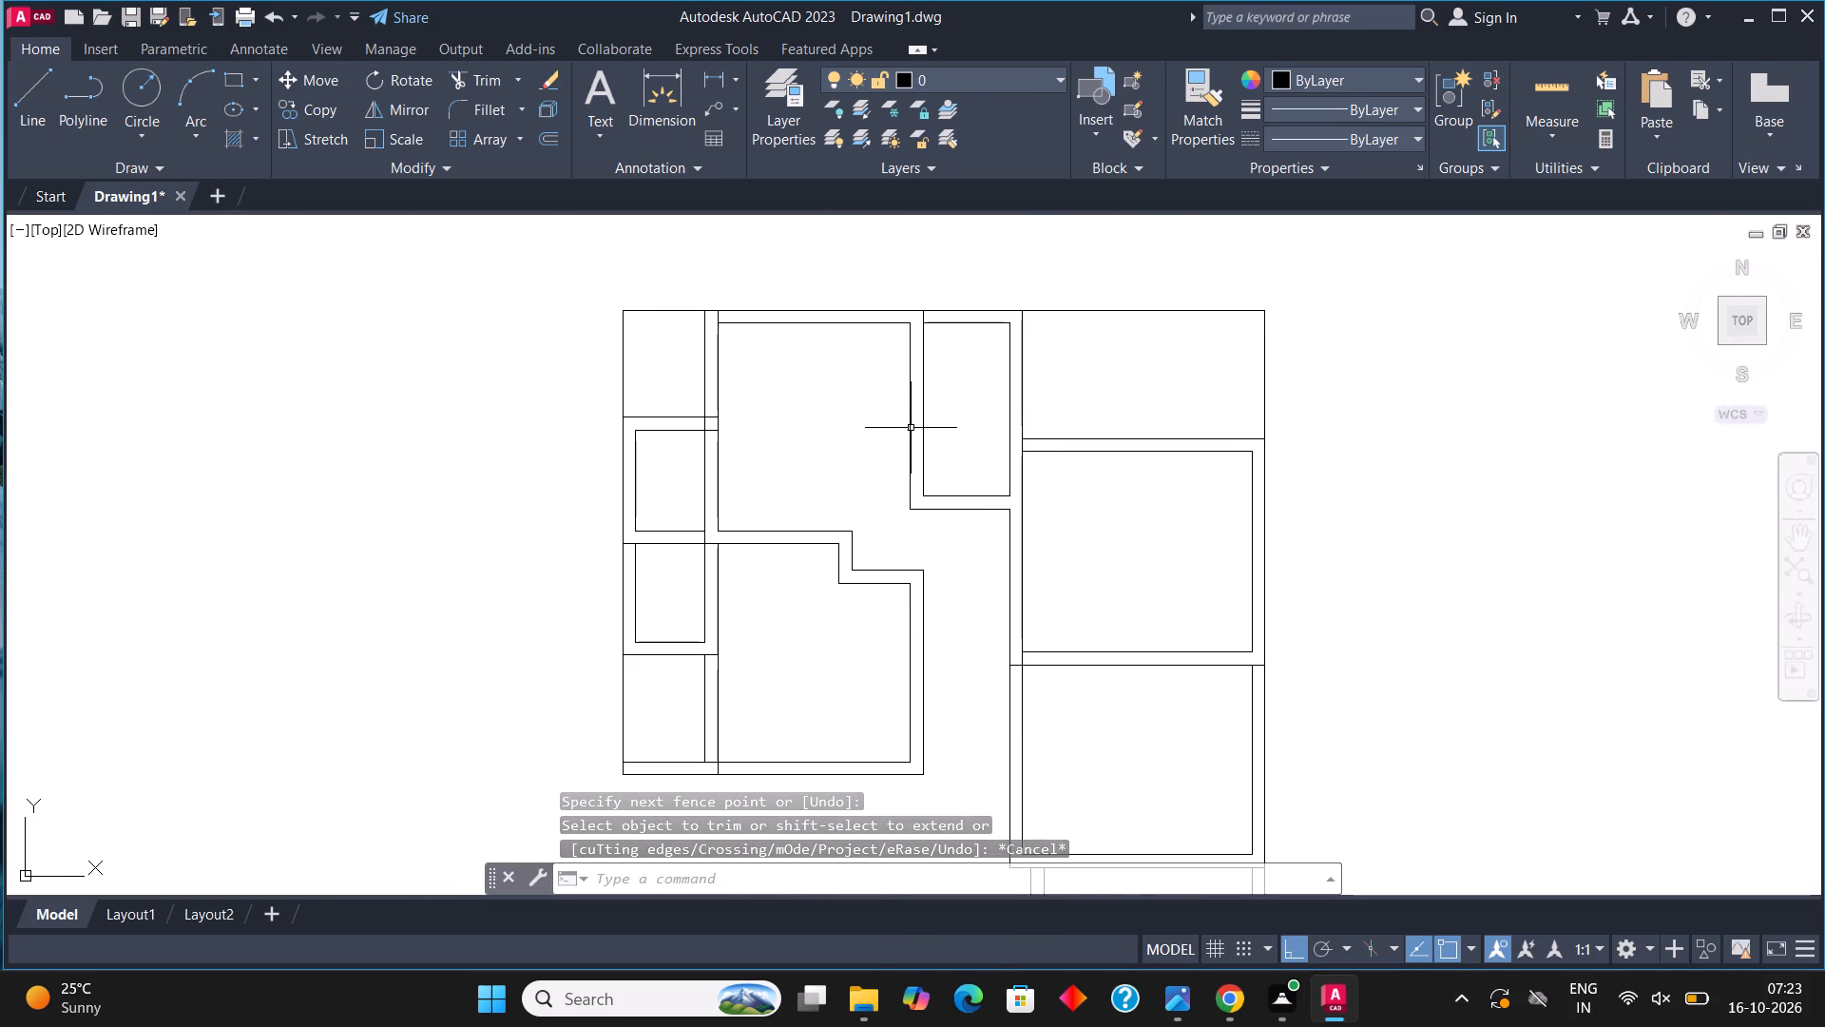
pyautogui.scroll(-1, 908, 433)
pyautogui.moveTo(982, 477); pyautogui.dragTo(978, 449, button='middle')
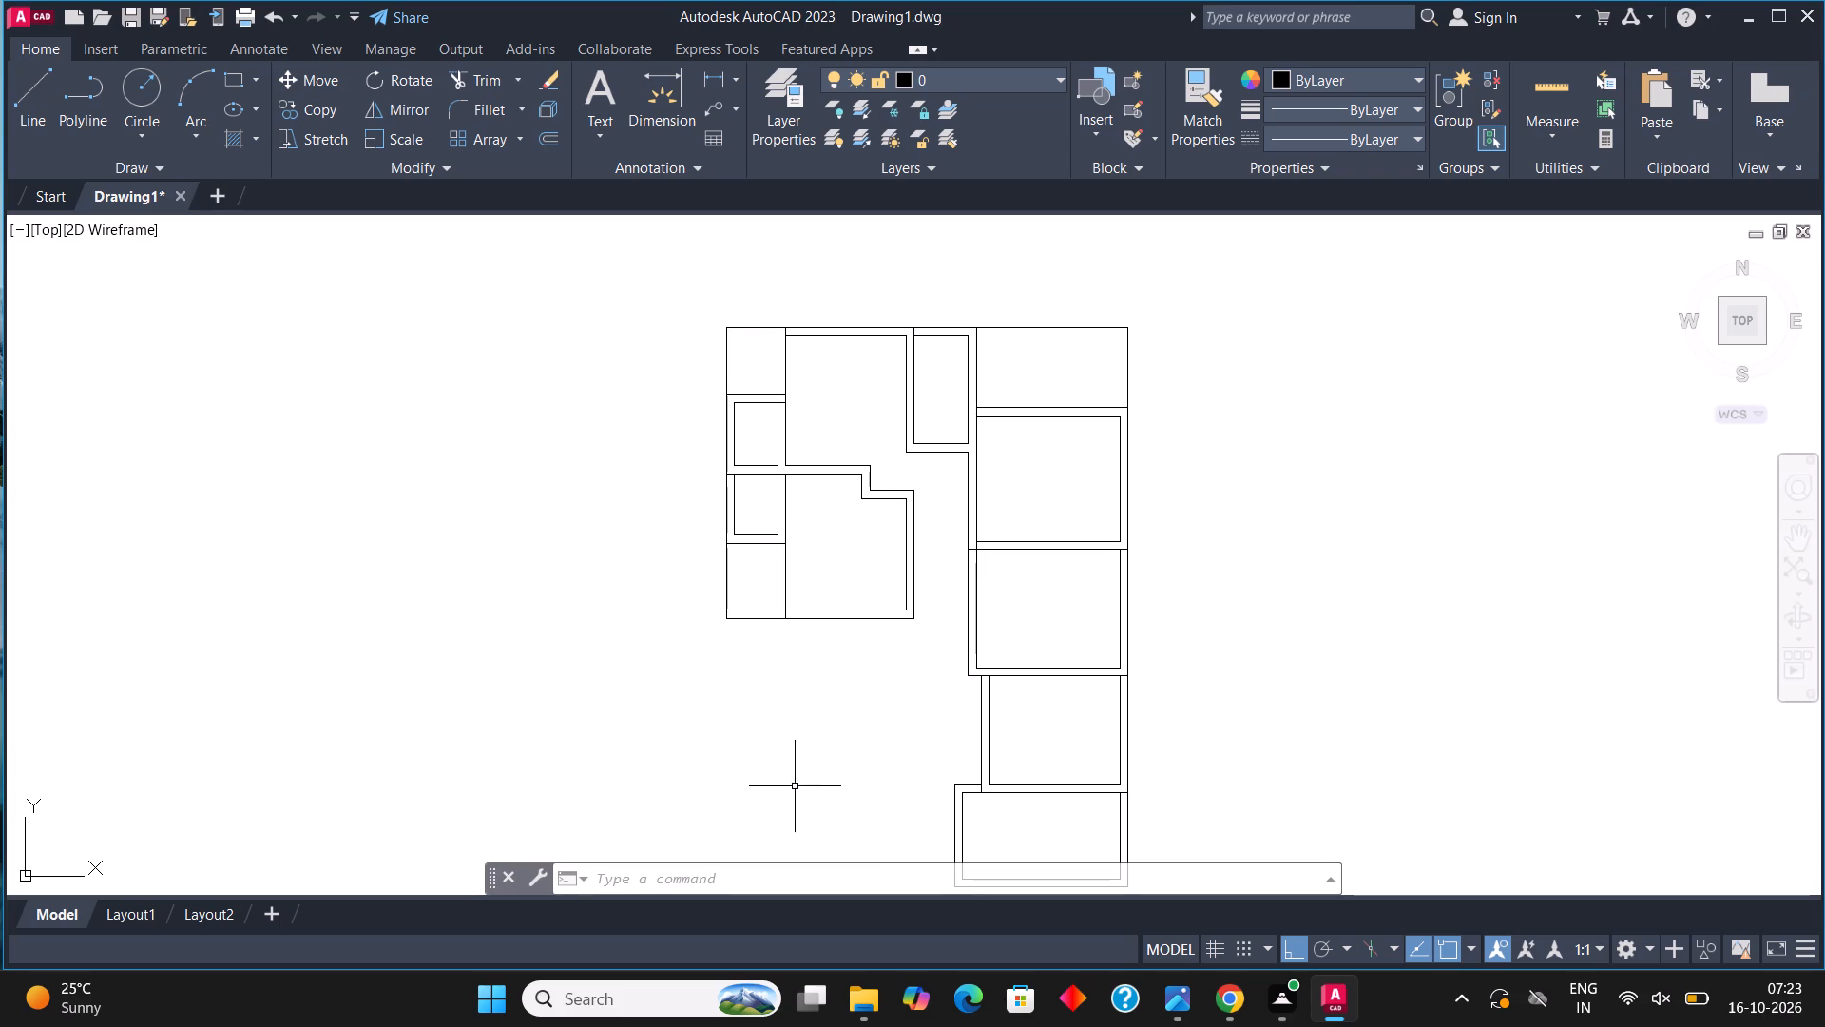
pyautogui.moveTo(885, 602); pyautogui.dragTo(886, 506, button='middle')
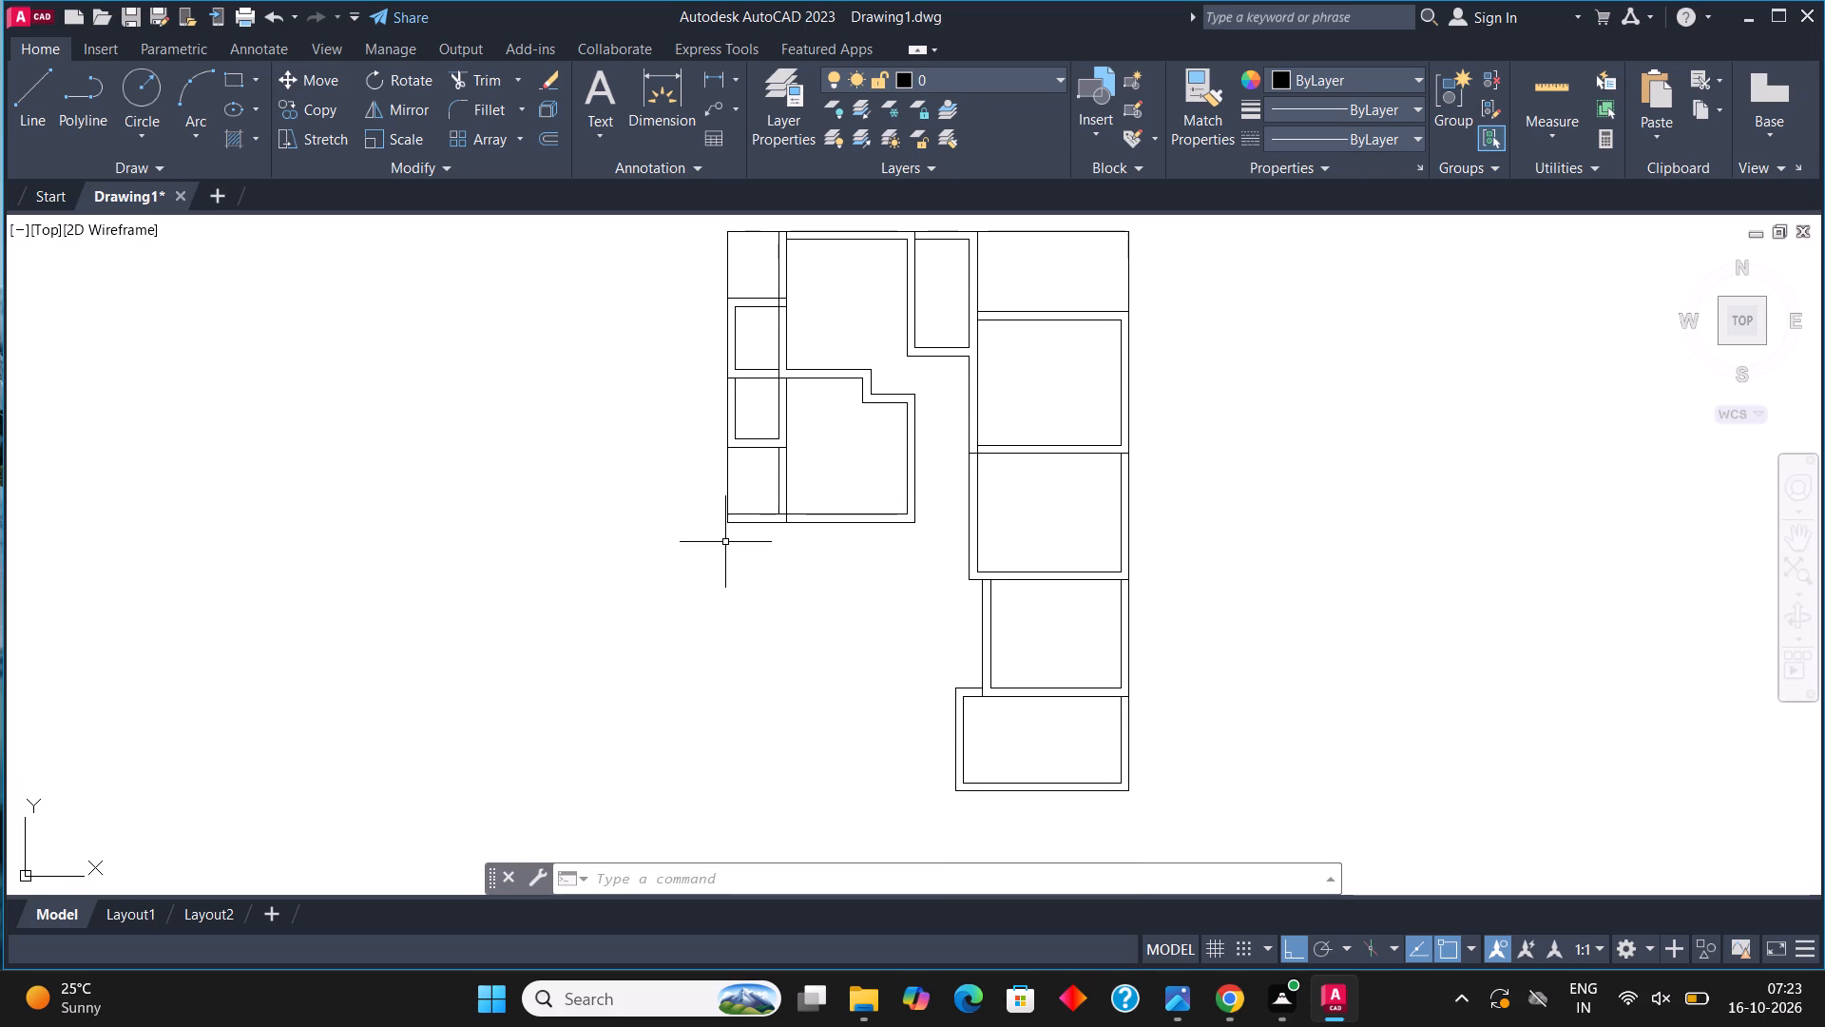
pyautogui.scroll(3, 725, 542)
pyautogui.click(16, 106)
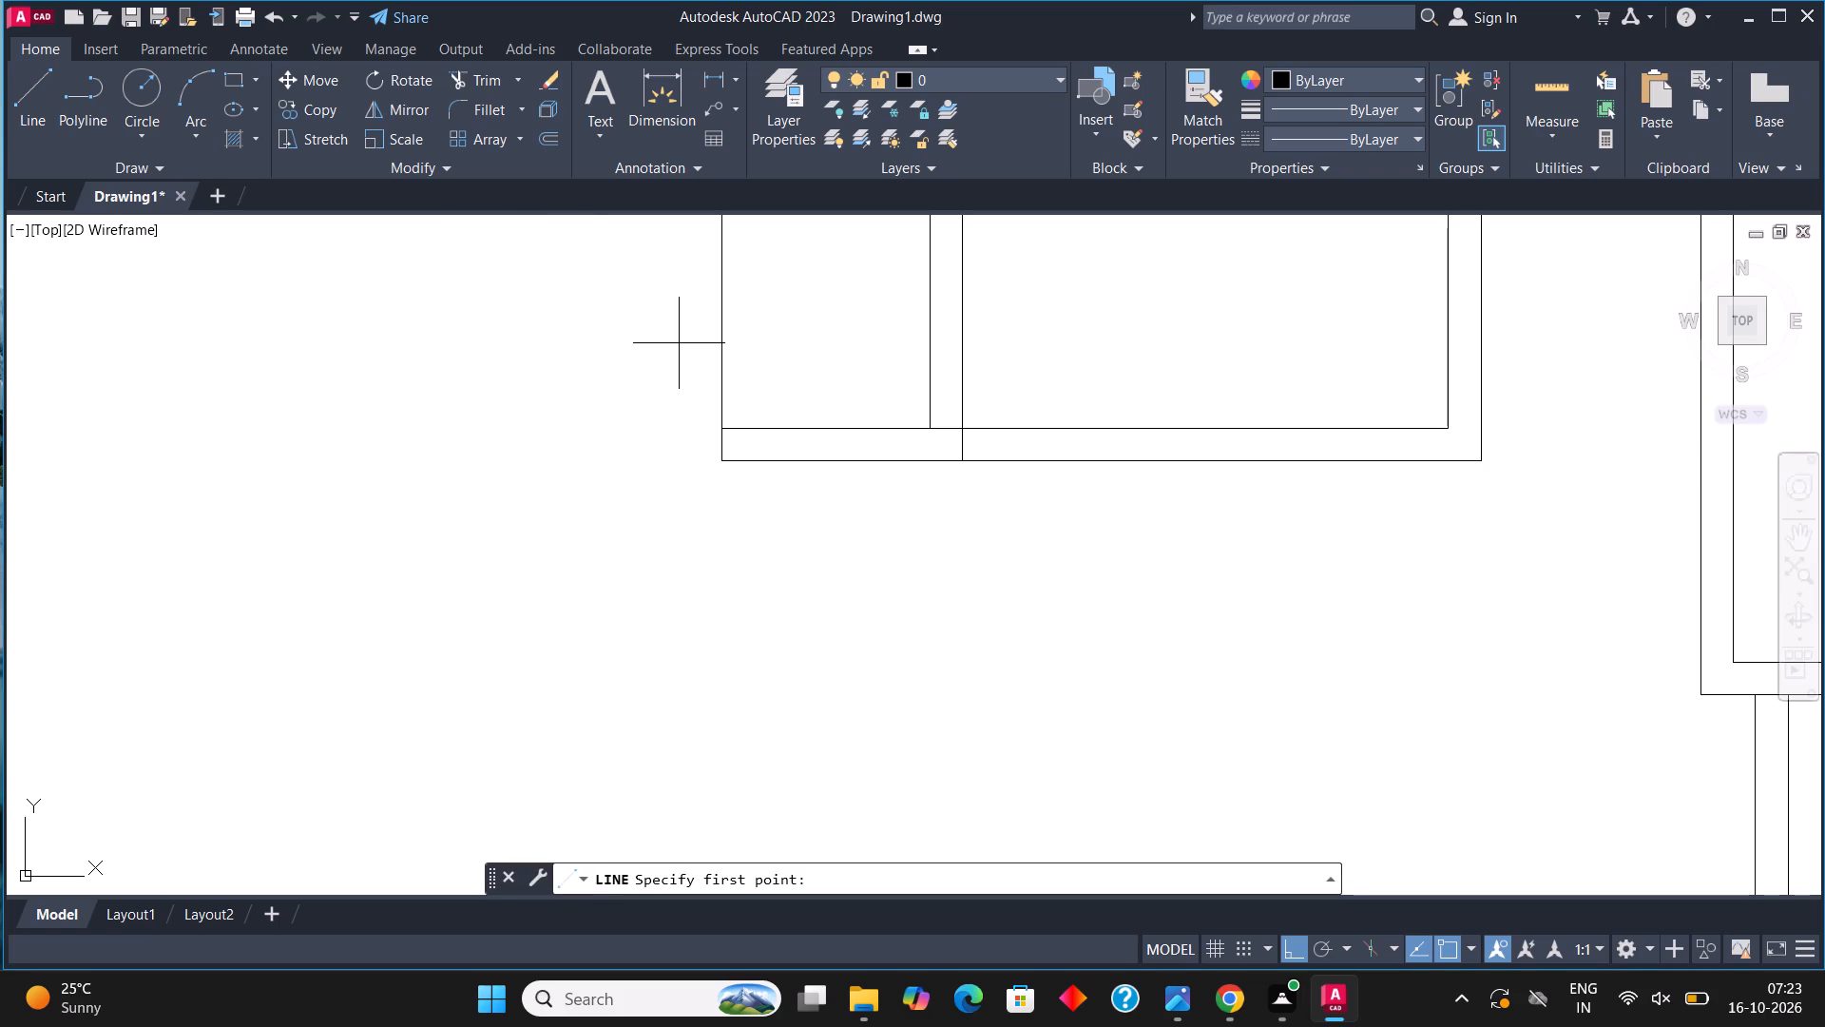
pyautogui.click(719, 462)
pyautogui.write("10'")
pyautogui.press('Return')
pyautogui.scroll(-3, 717, 700)
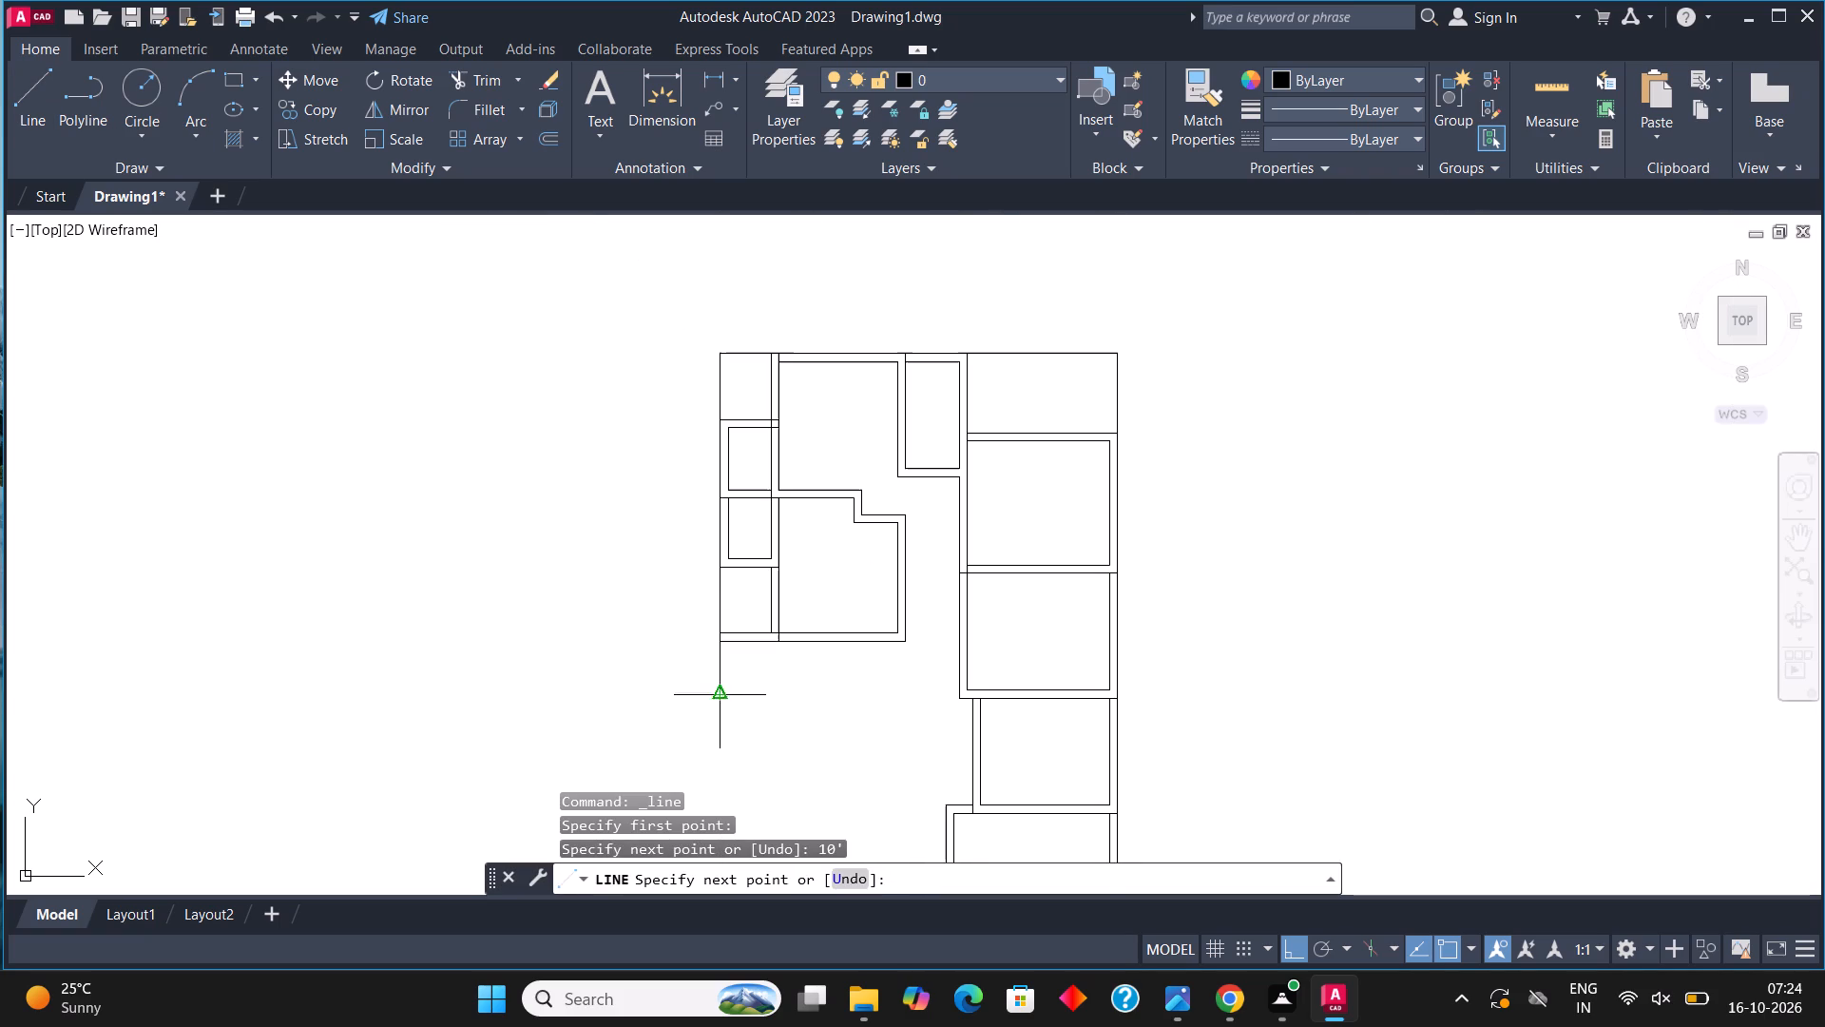
pyautogui.press('Escape')
# Offset the new 10' line 9" to the right to form the left wall of the room below the block.
pyautogui.click(720, 688)
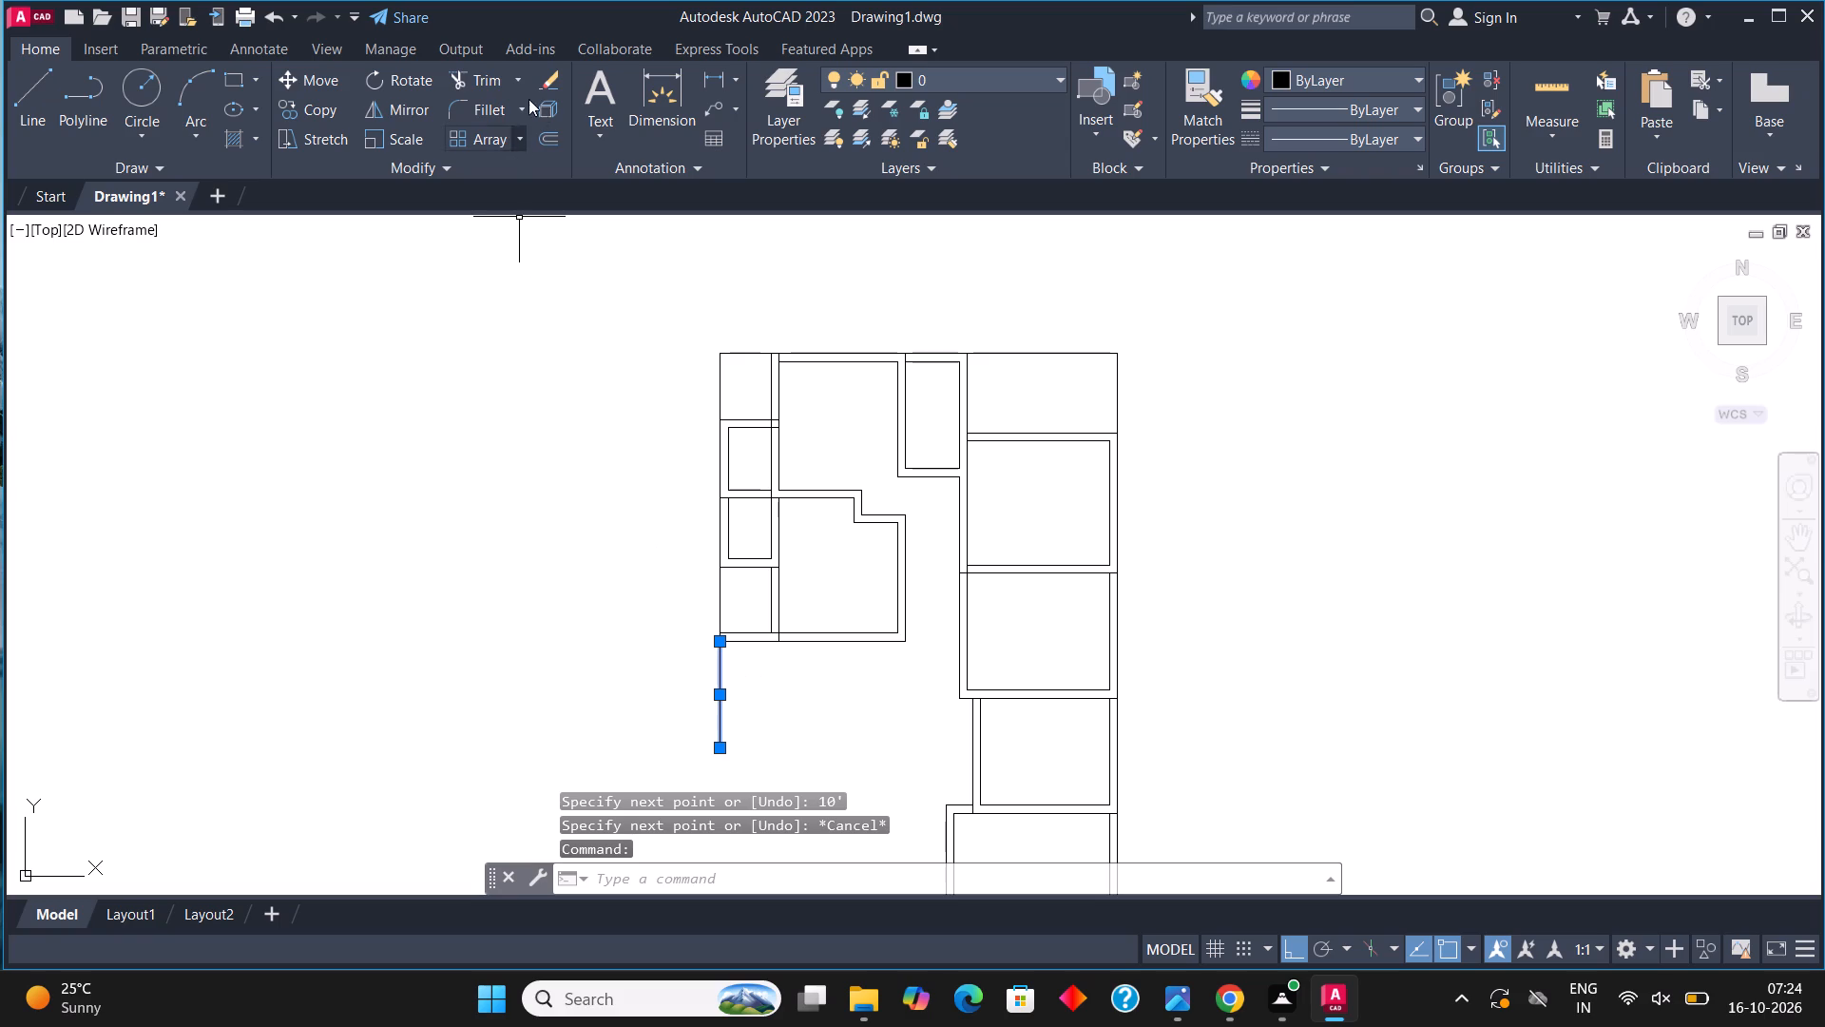
pyautogui.click(540, 126)
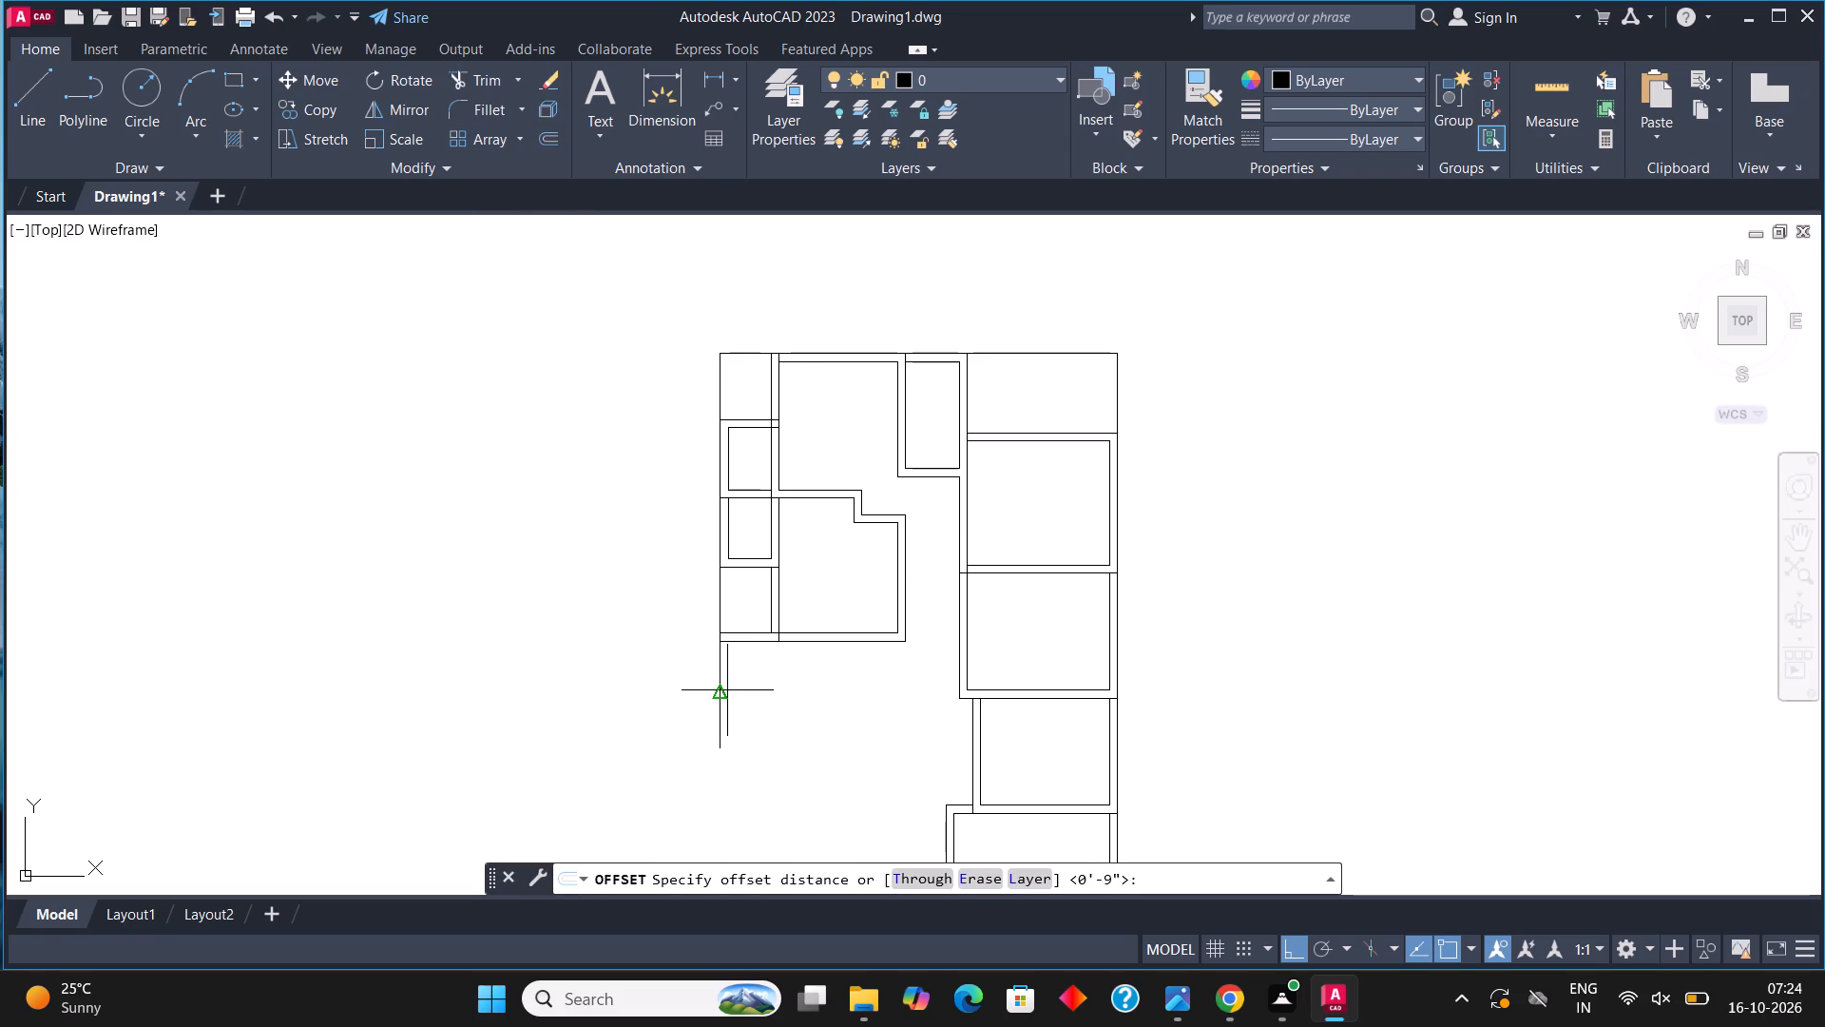
pyautogui.click(727, 688)
pyautogui.write('9"')
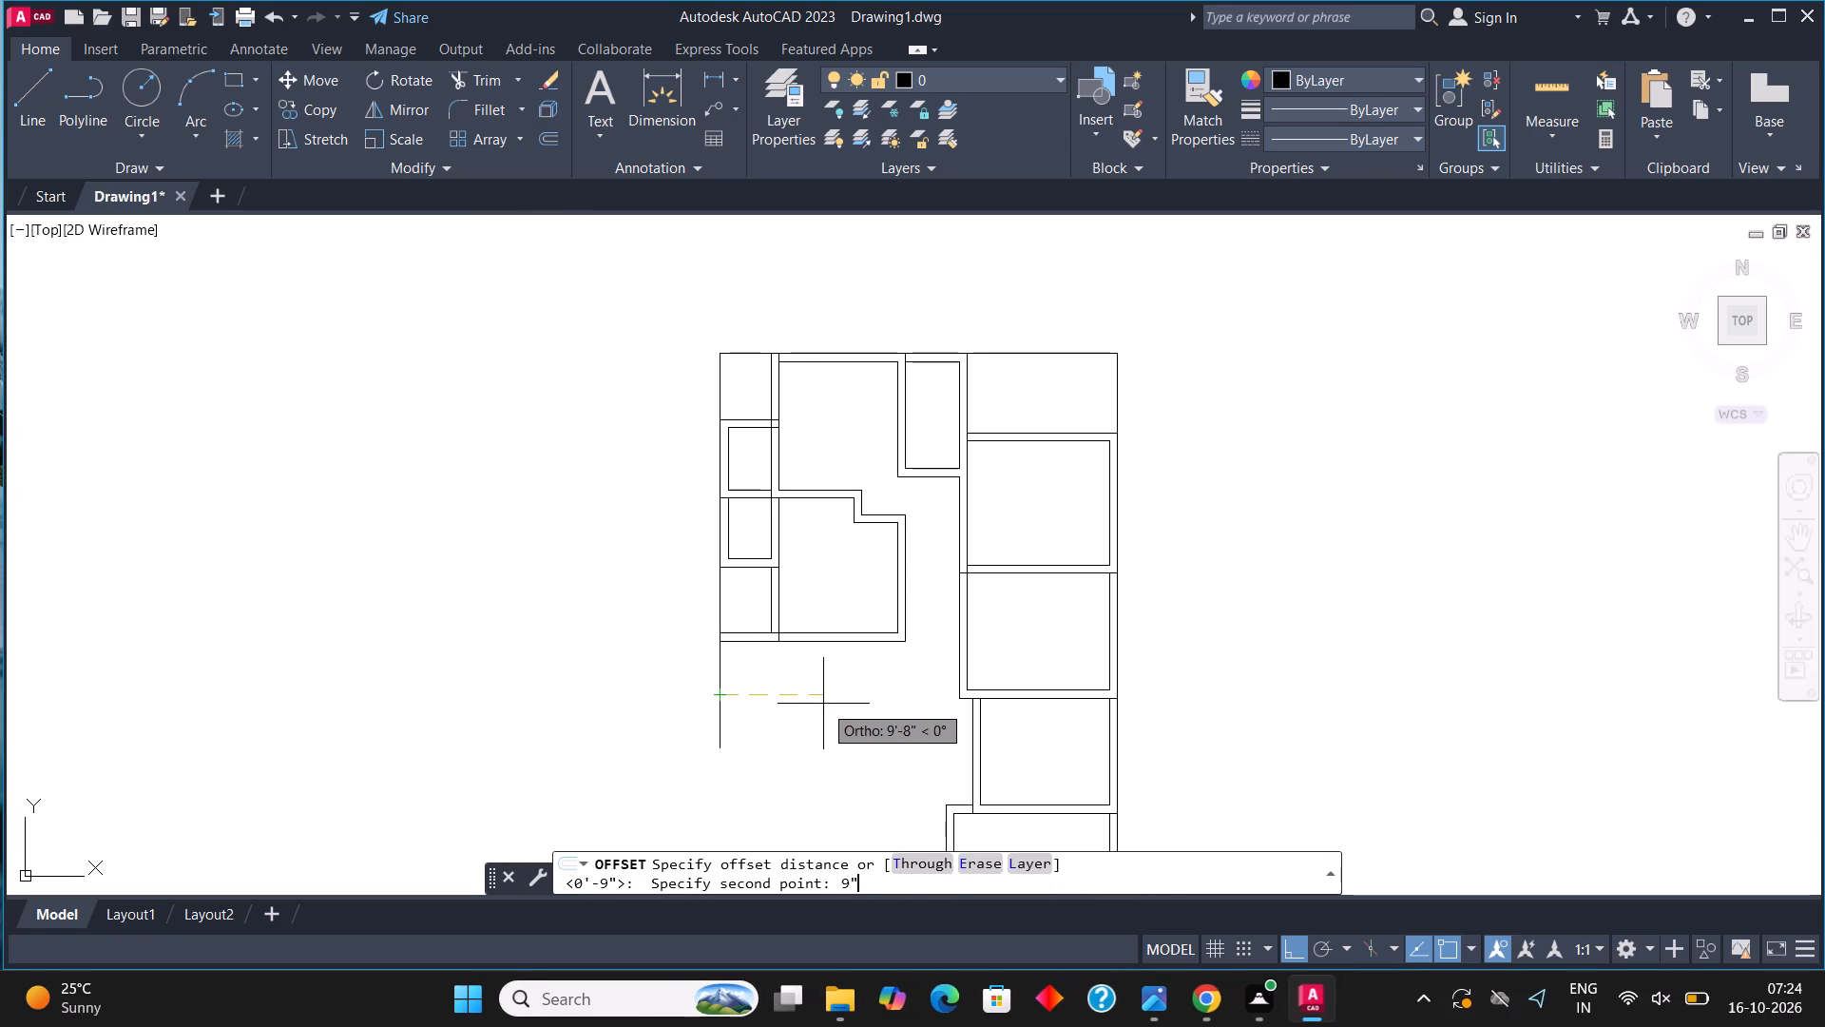
pyautogui.press('Return')
pyautogui.click(873, 737)
pyautogui.press('Escape')
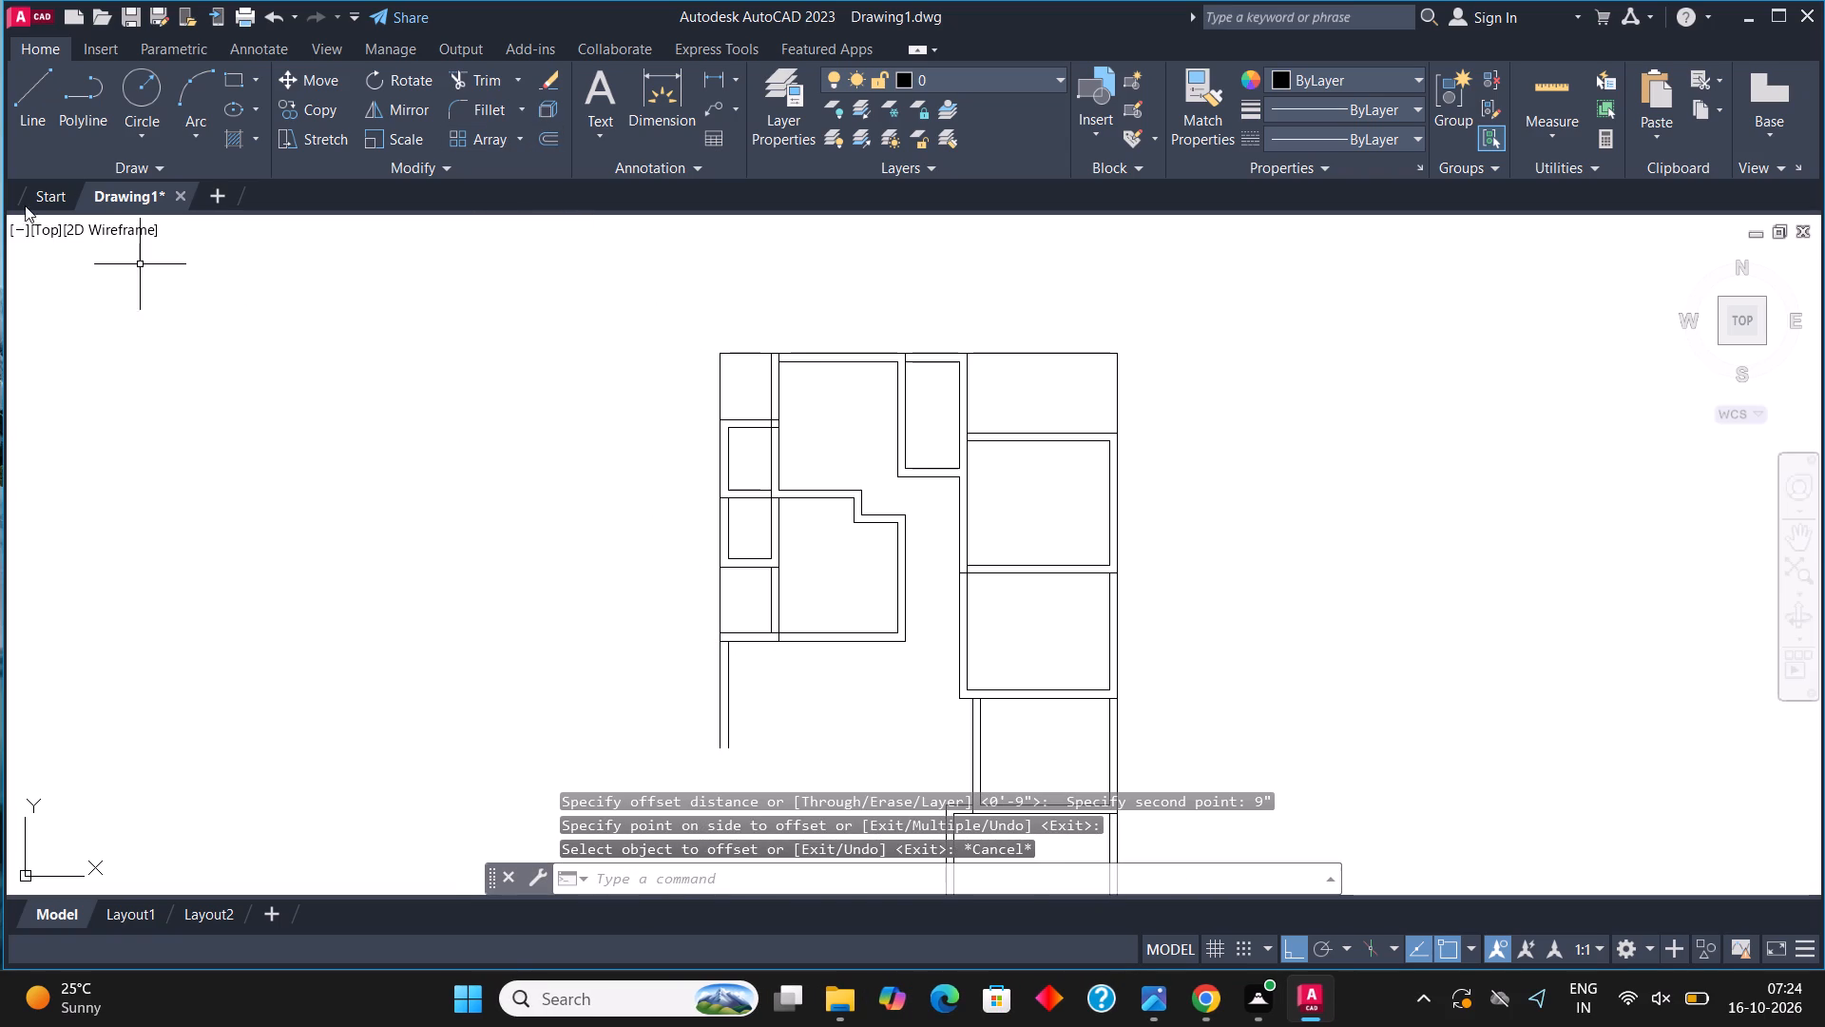
# Draw a line from the left wall's inner top end, 8' right along the block's bottom wall and 10' down.
pyautogui.click(21, 96)
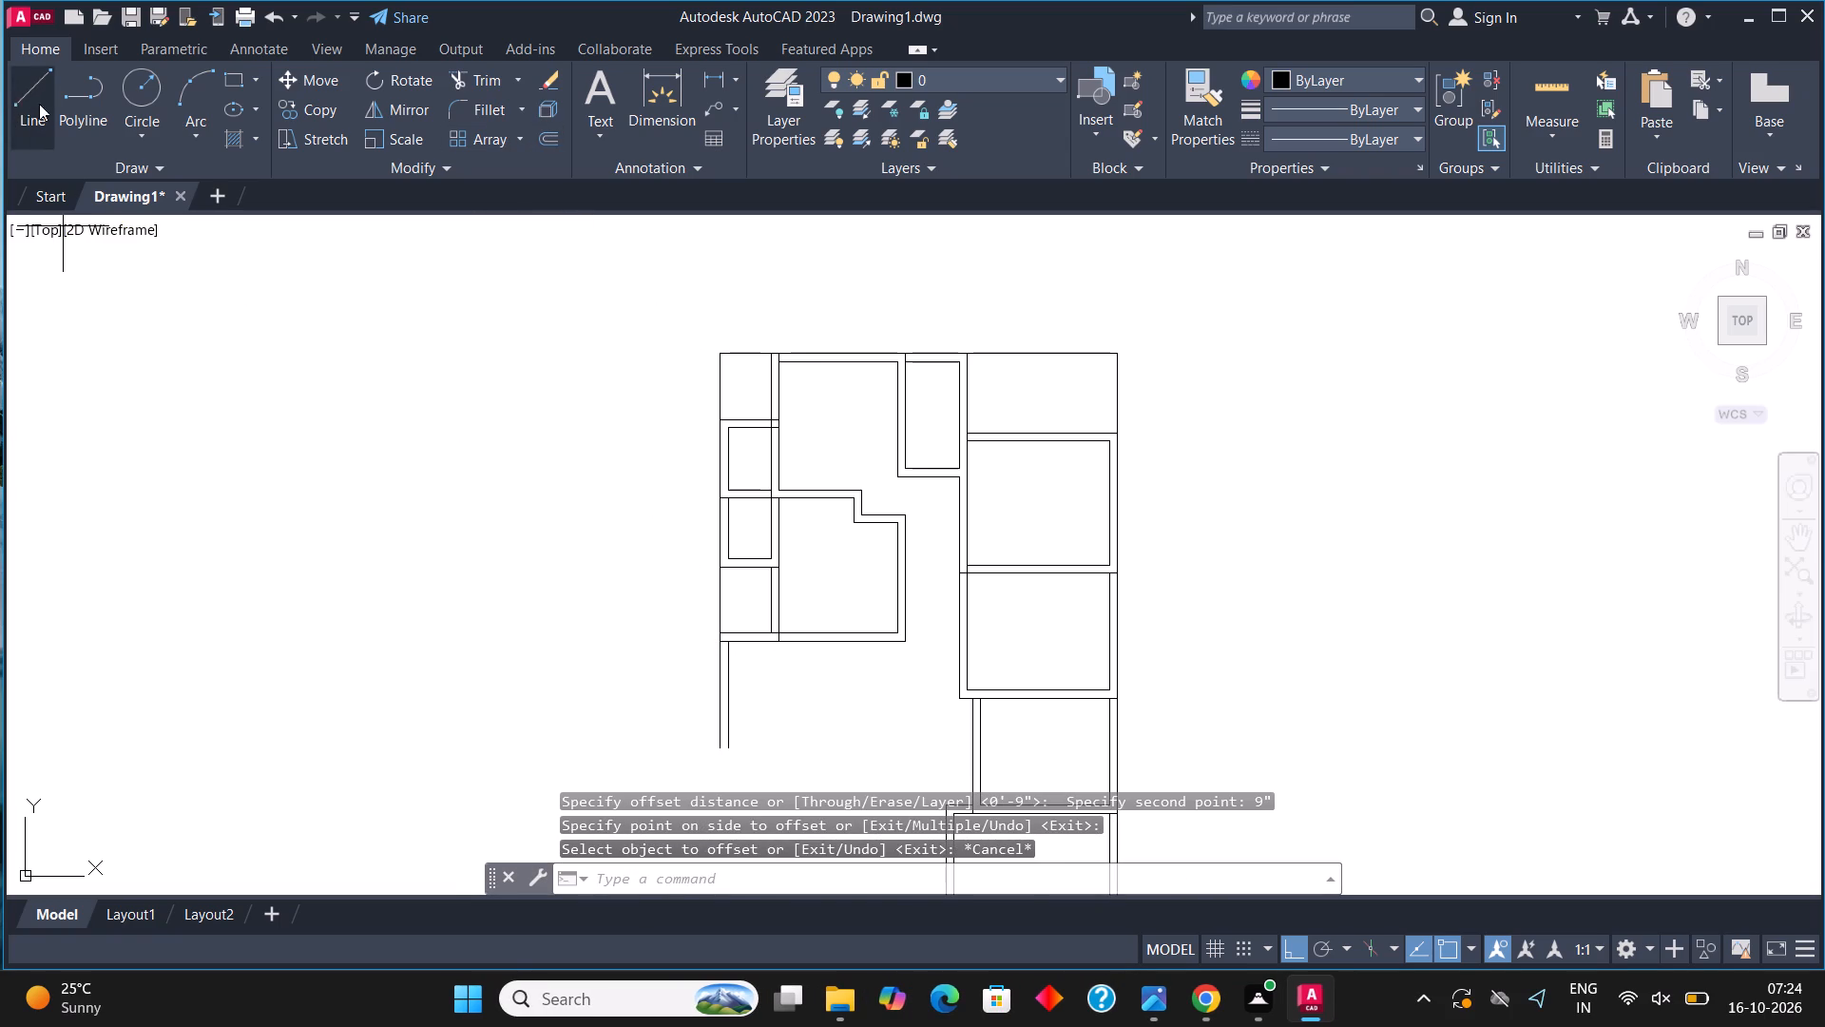
pyautogui.scroll(3, 751, 656)
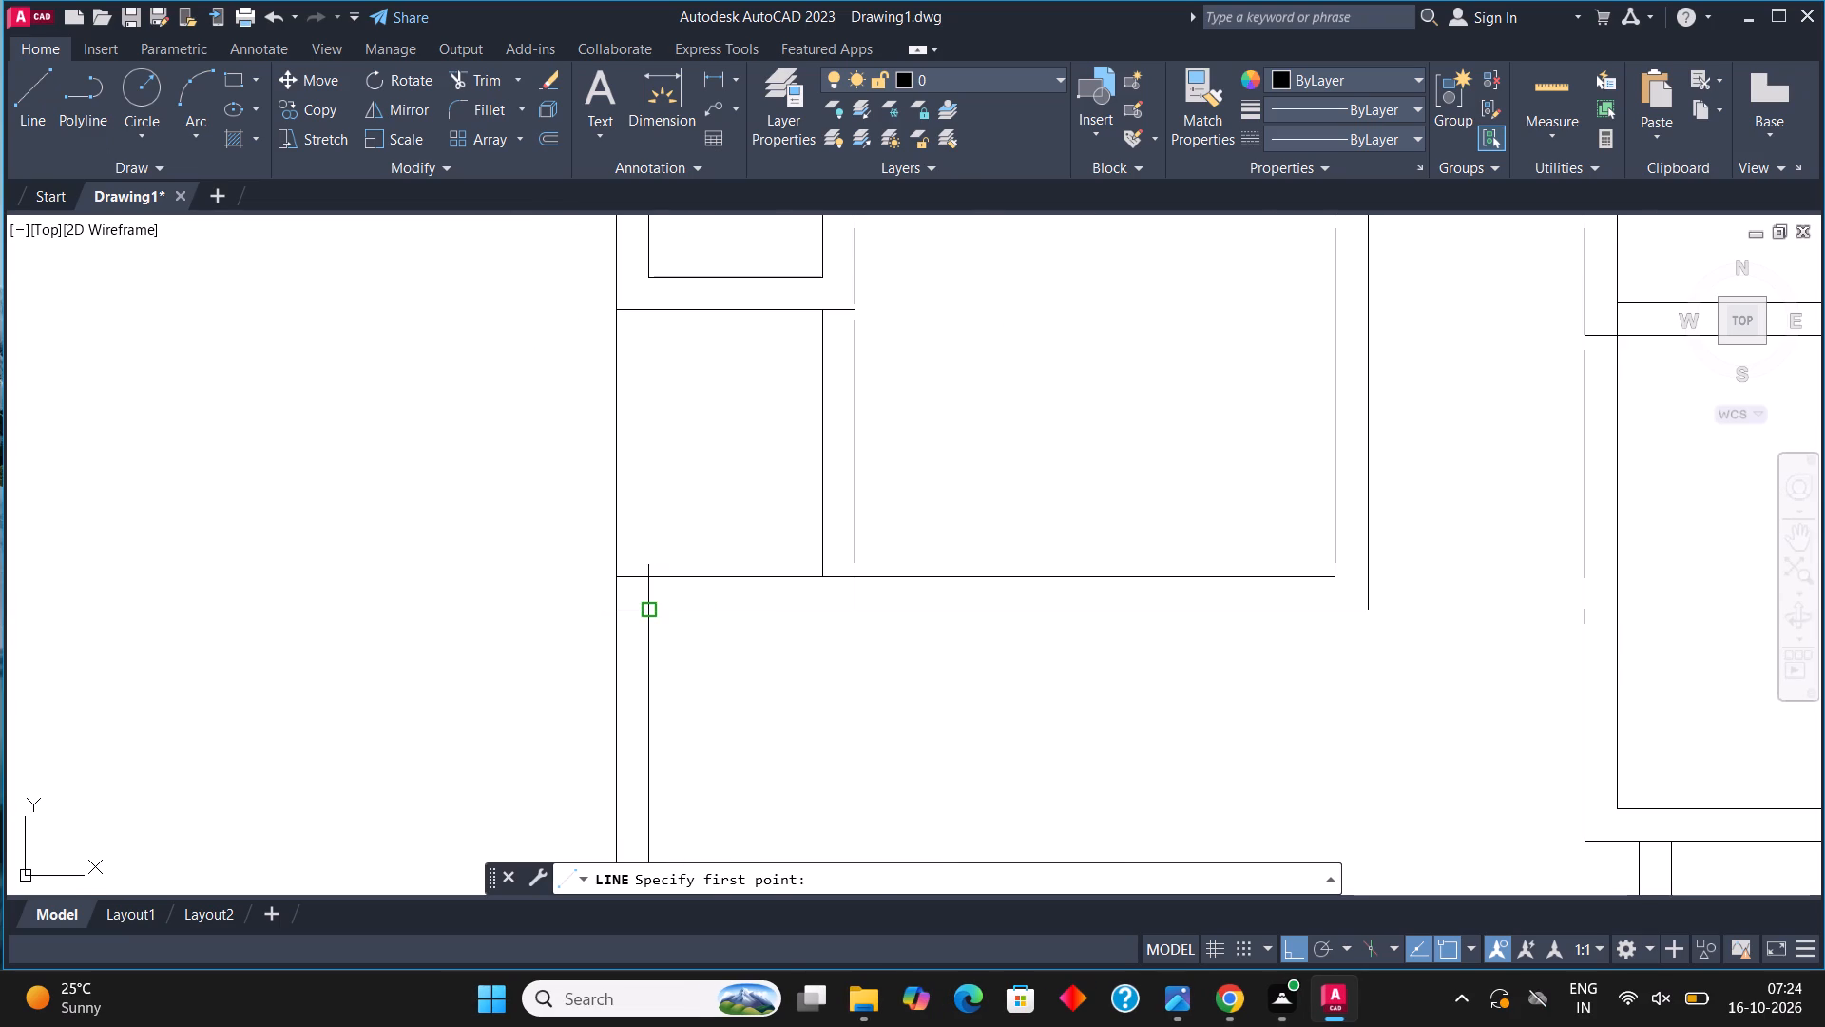
pyautogui.click(643, 610)
pyautogui.write("8'")
pyautogui.press('Return')
pyautogui.scroll(-4, 1055, 615)
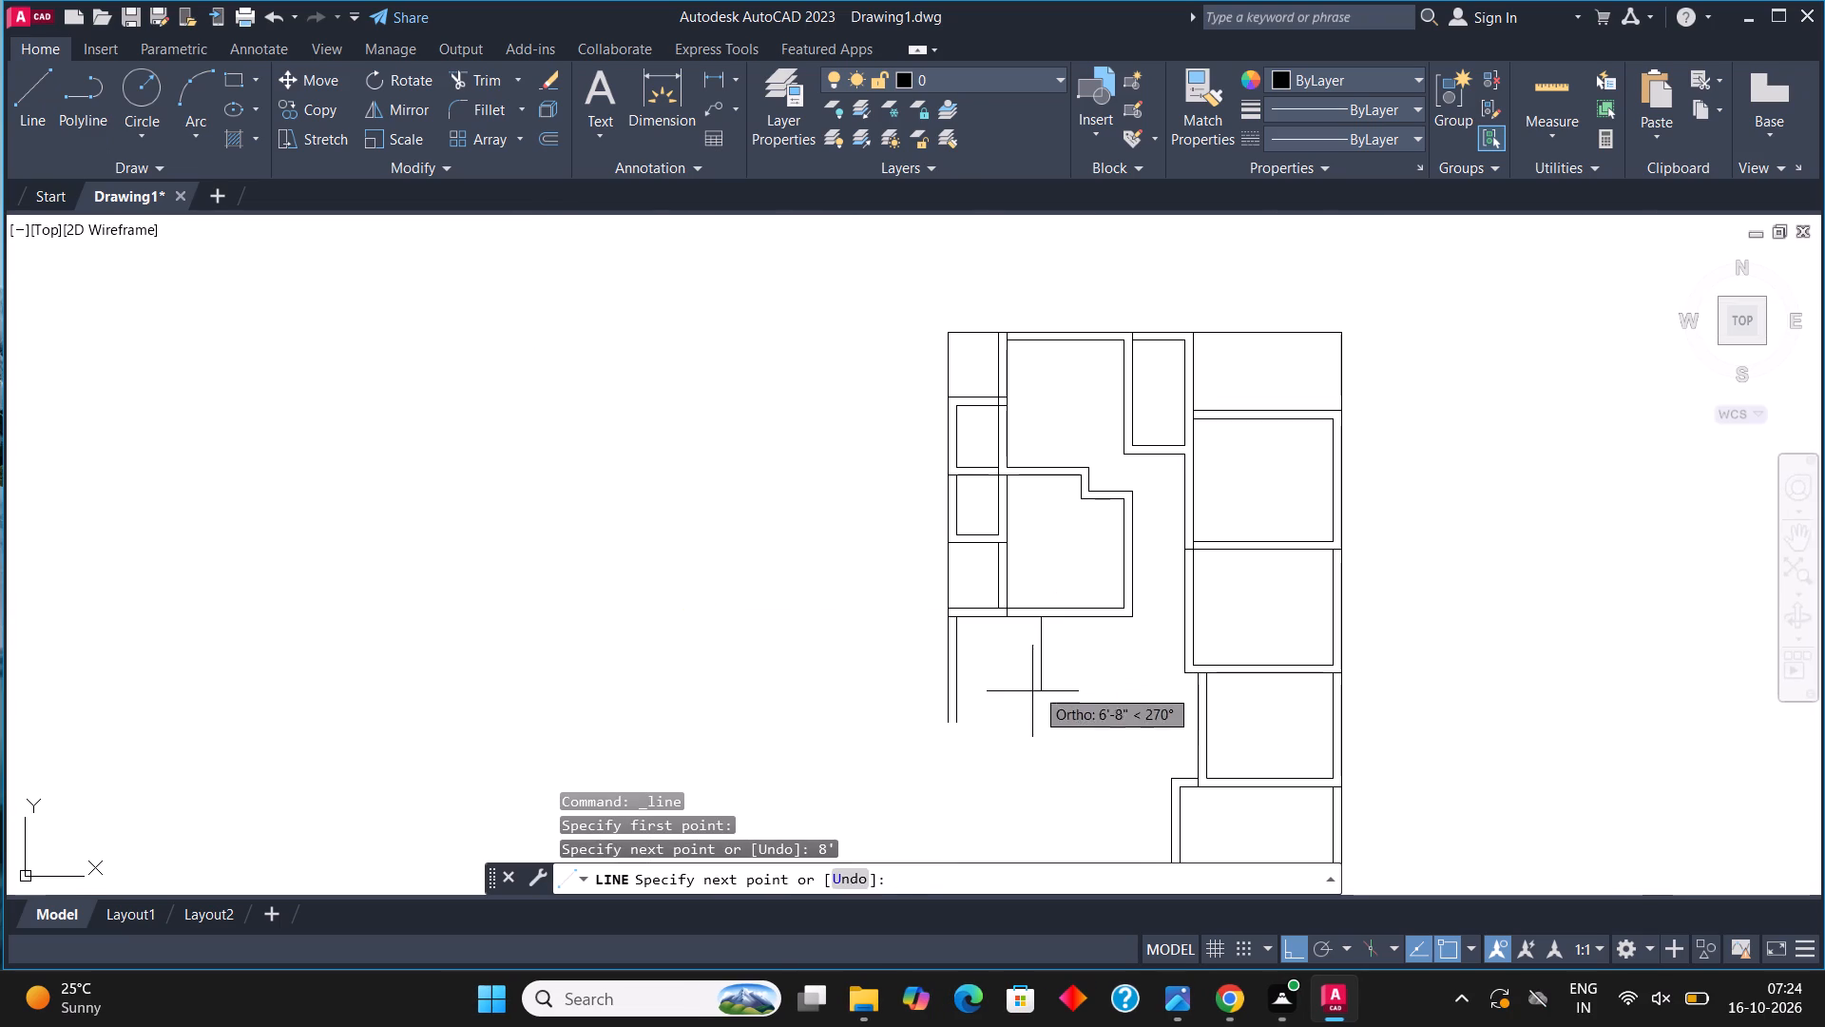
pyautogui.moveTo(1023, 689); pyautogui.dragTo(1005, 630, button='middle')
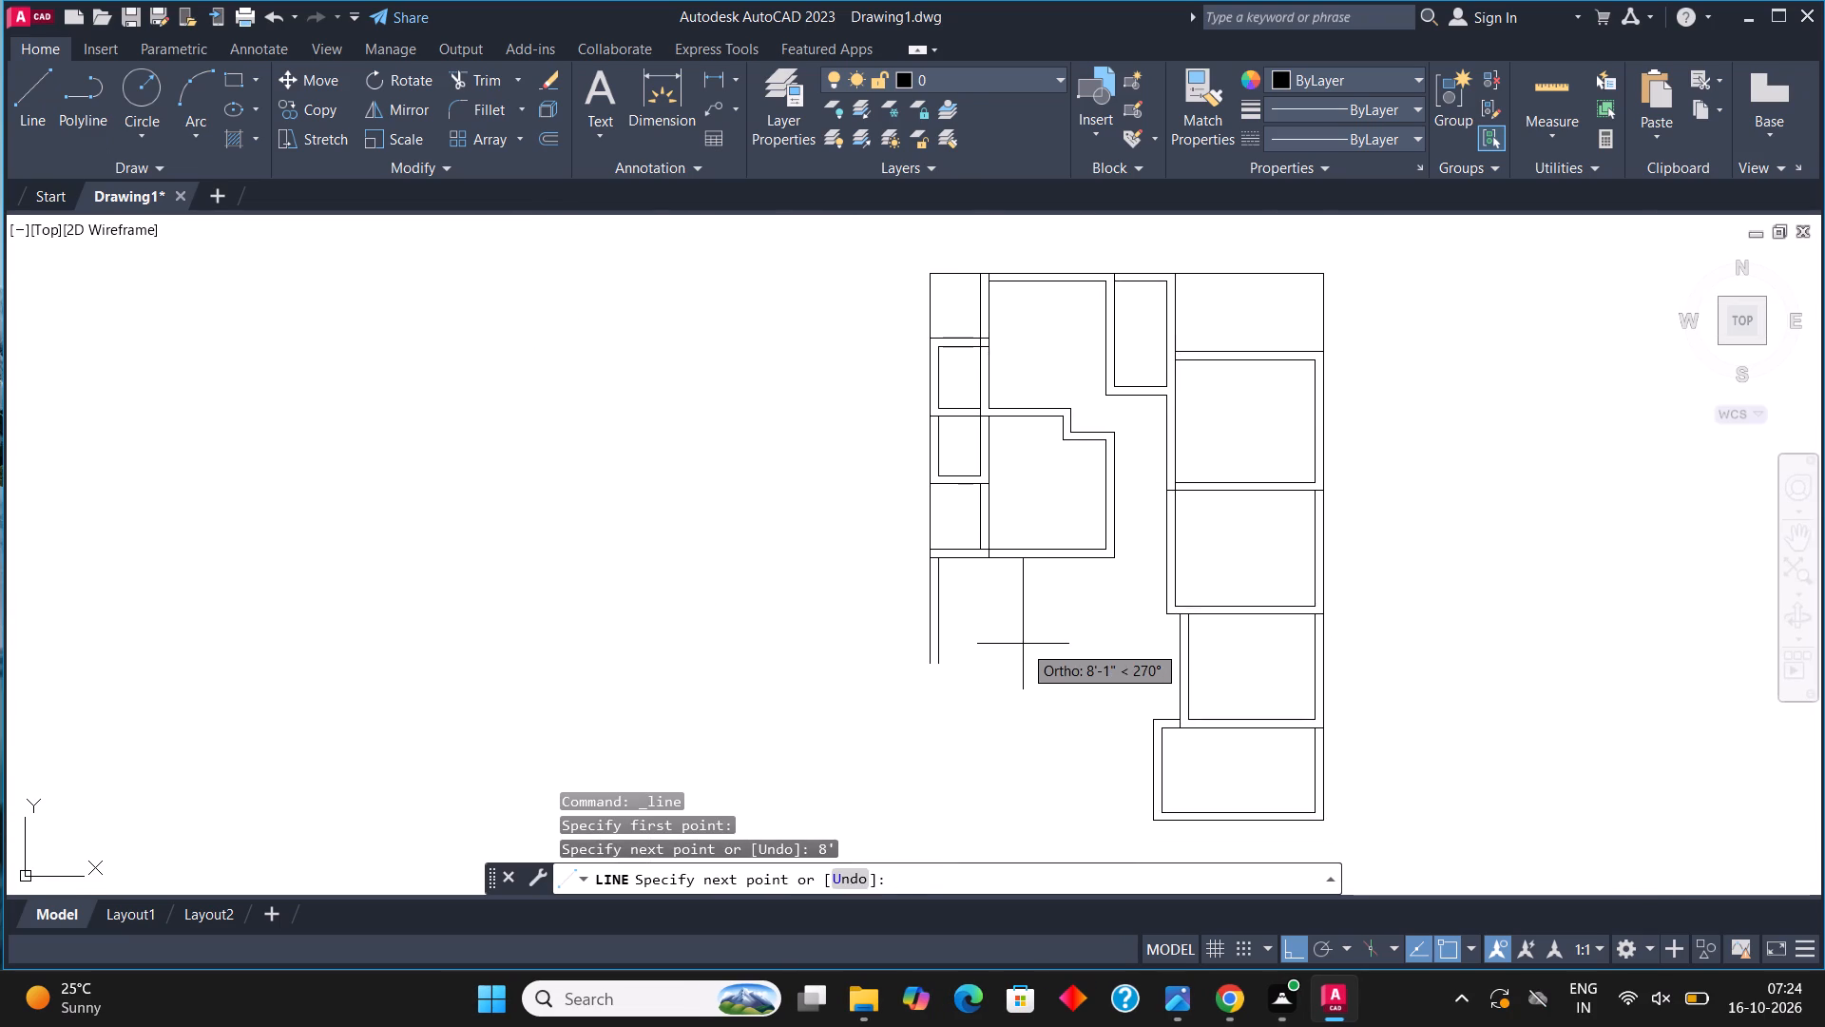
pyautogui.write("10'")
pyautogui.press('Return')
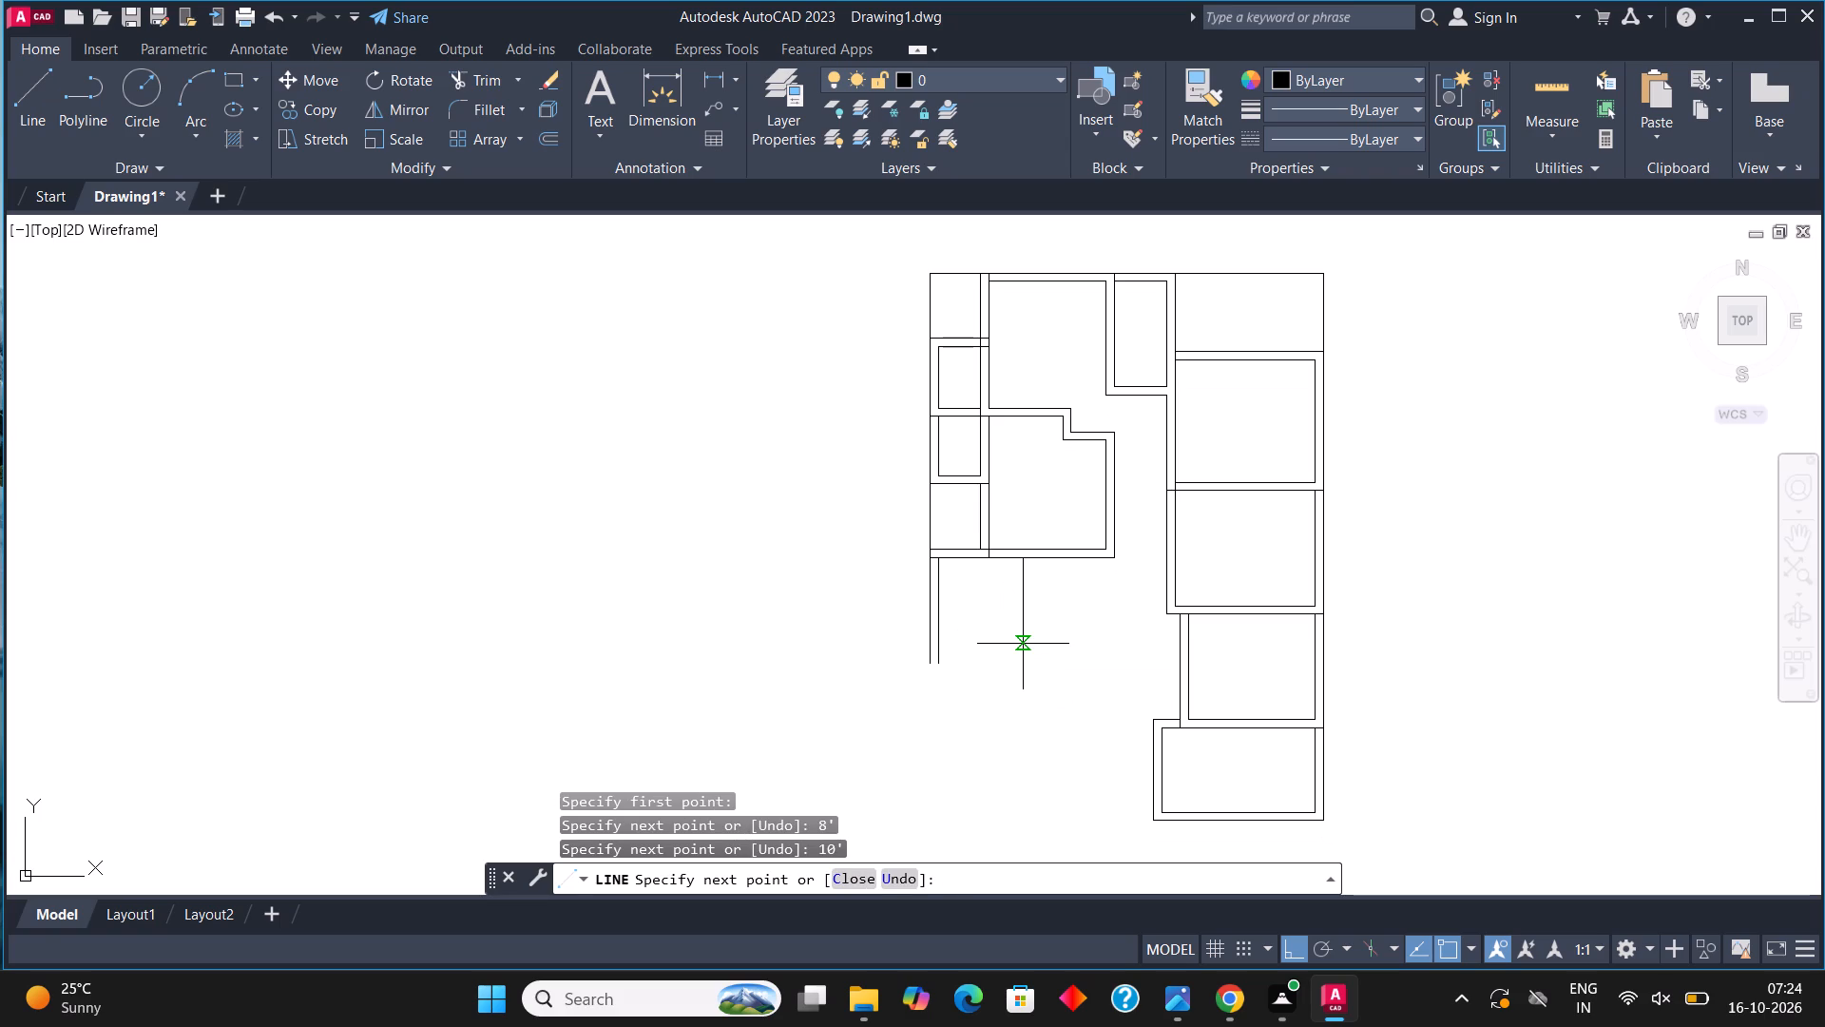
pyautogui.press('Escape')
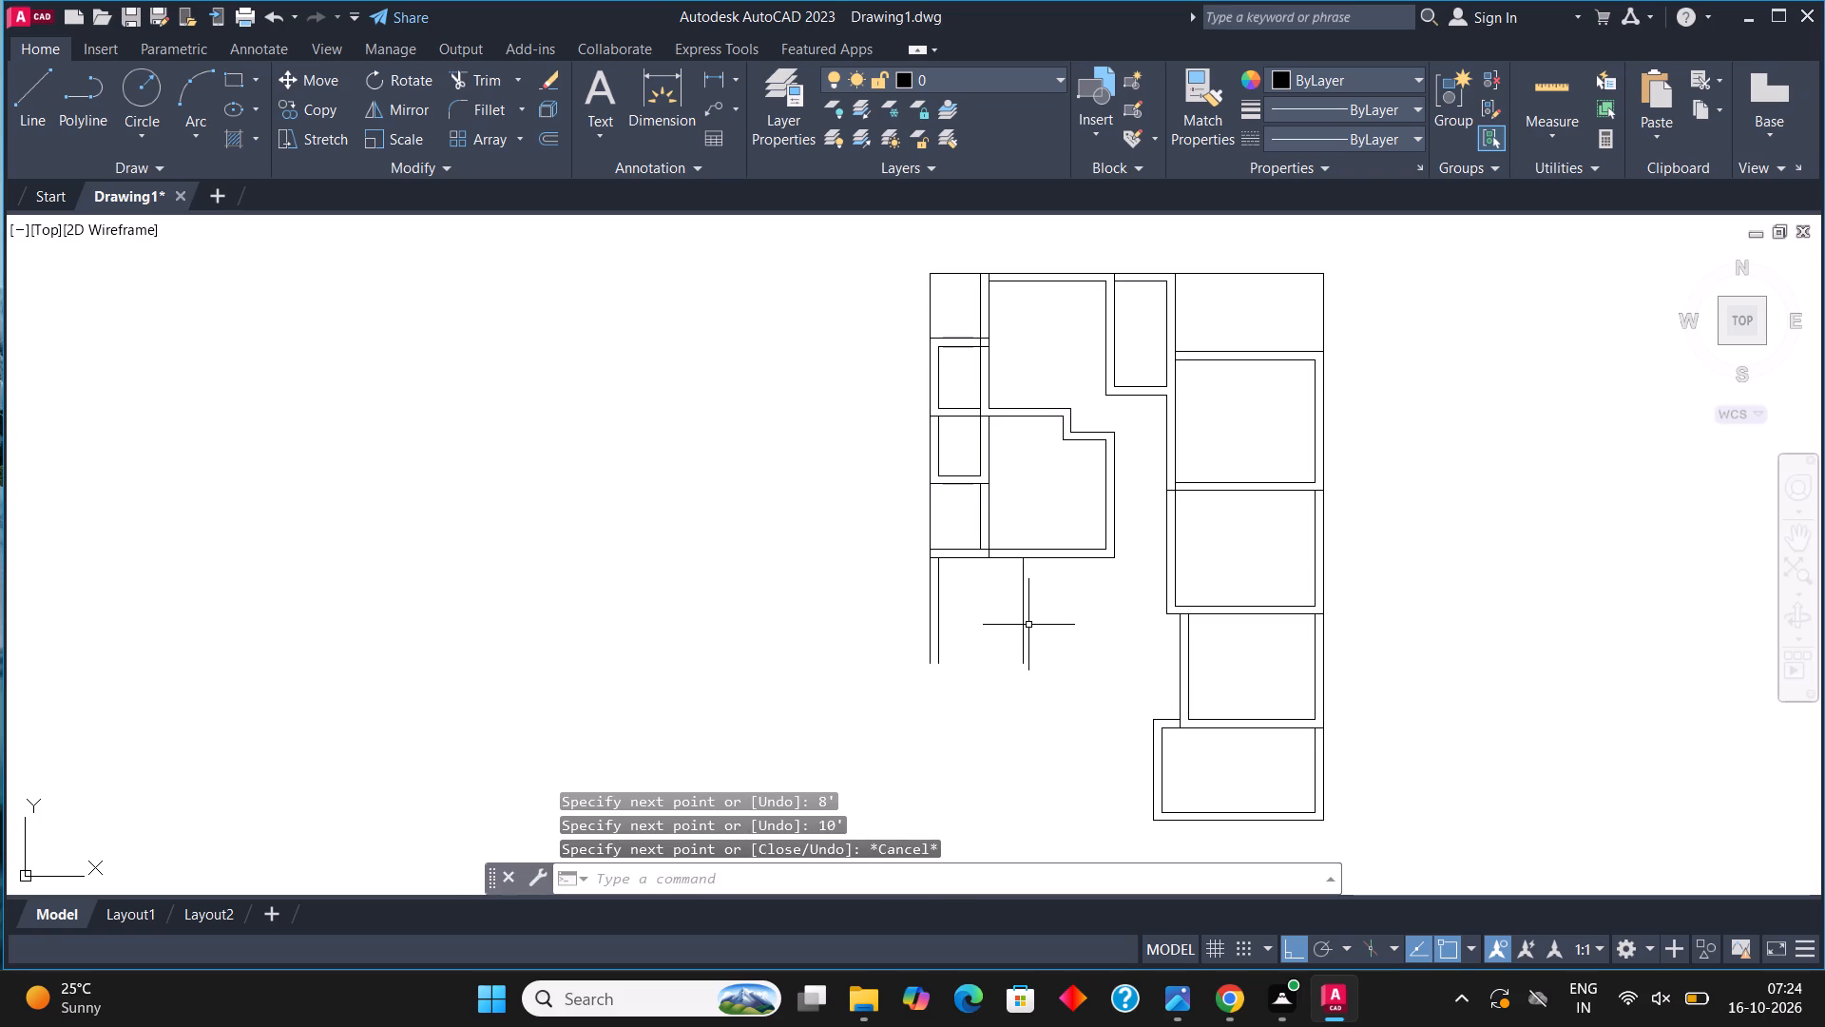
# Offset the room's right 10' line 9" outward to the right to form its right wall.
pyautogui.click(1026, 621)
pyautogui.click(546, 129)
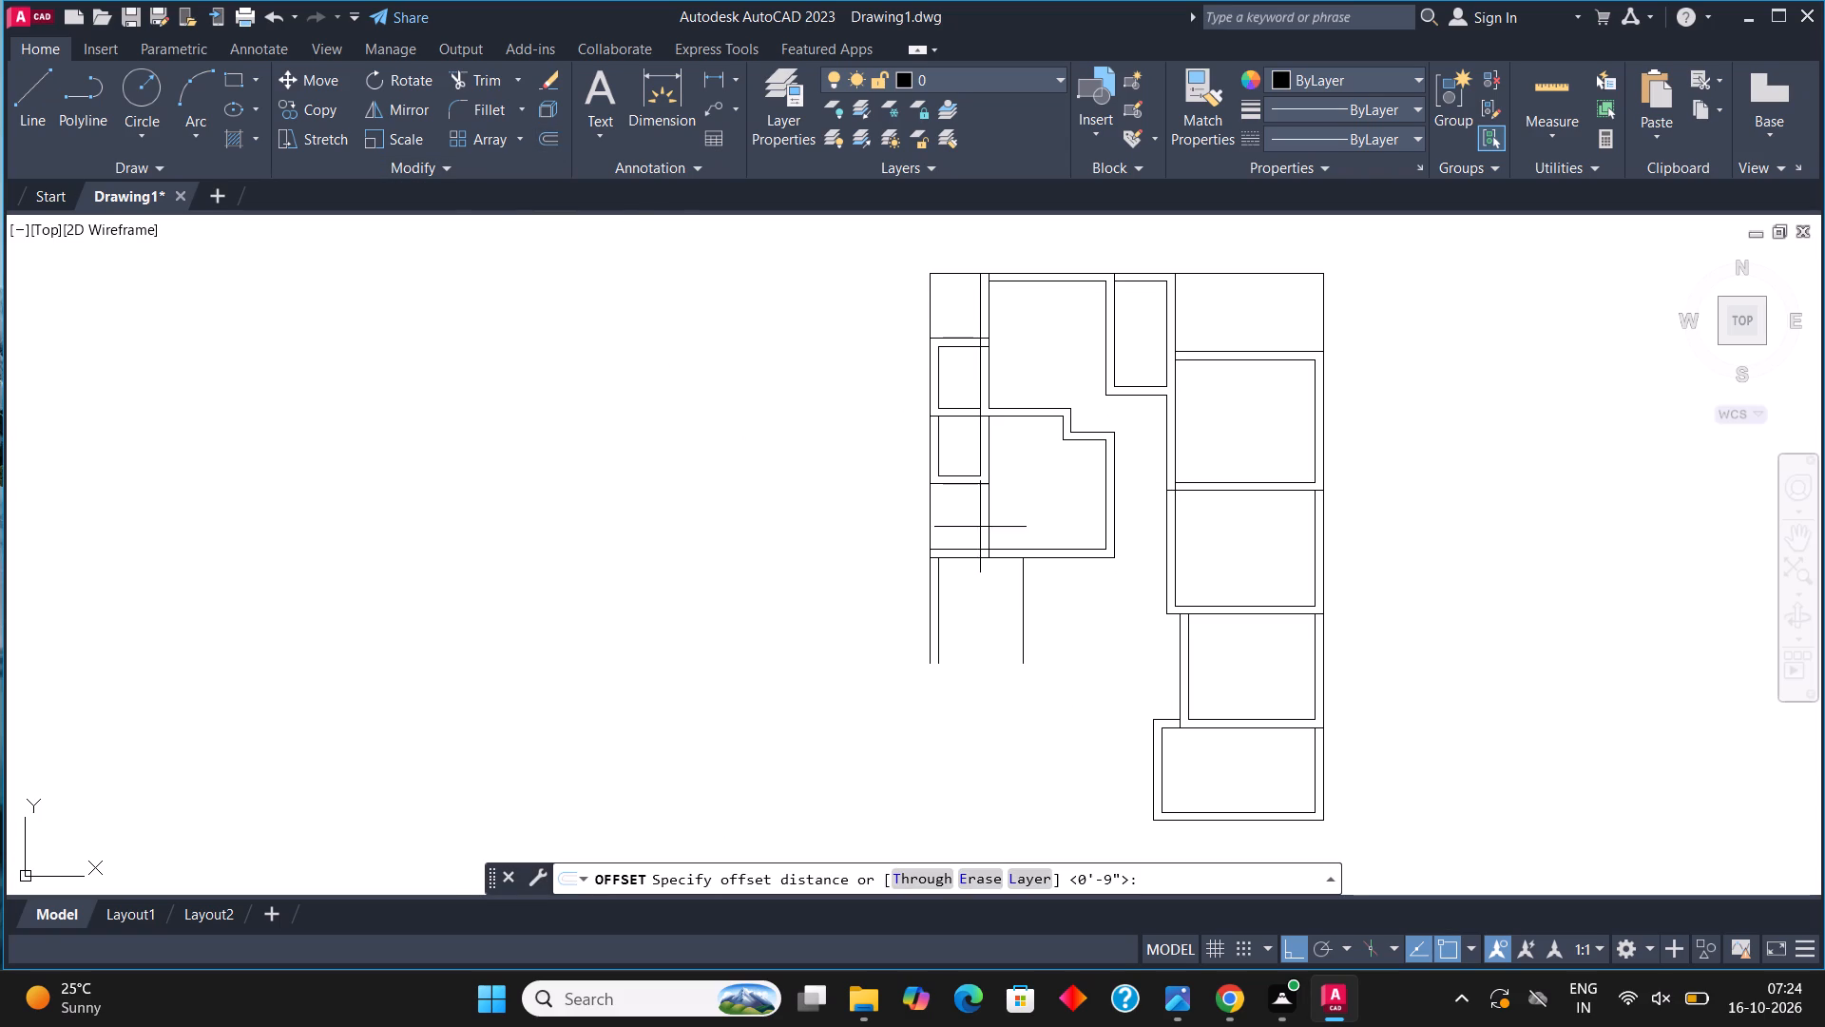
pyautogui.click(1018, 613)
pyautogui.write('9"')
pyautogui.press('Return')
pyautogui.click(1121, 641)
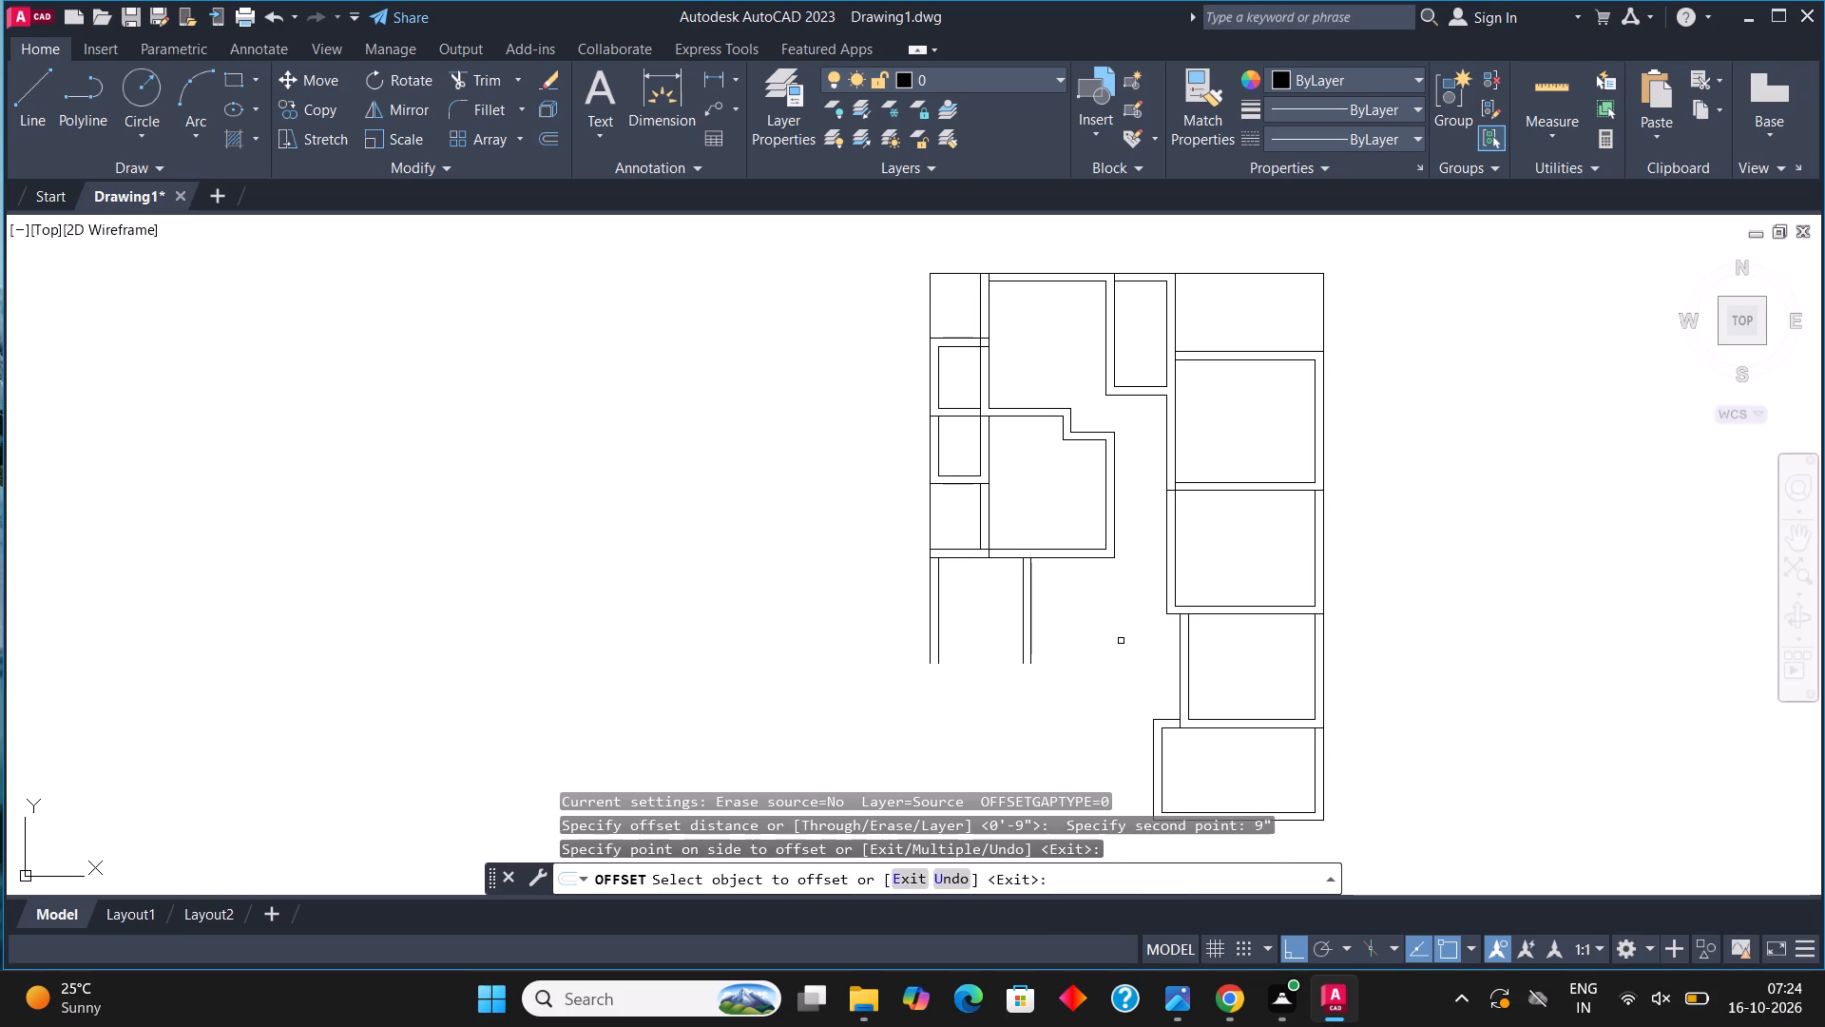
pyautogui.moveTo(1050, 573); pyautogui.dragTo(984, 466, button='middle')
pyautogui.scroll(2, 926, 541)
pyautogui.press('Escape')
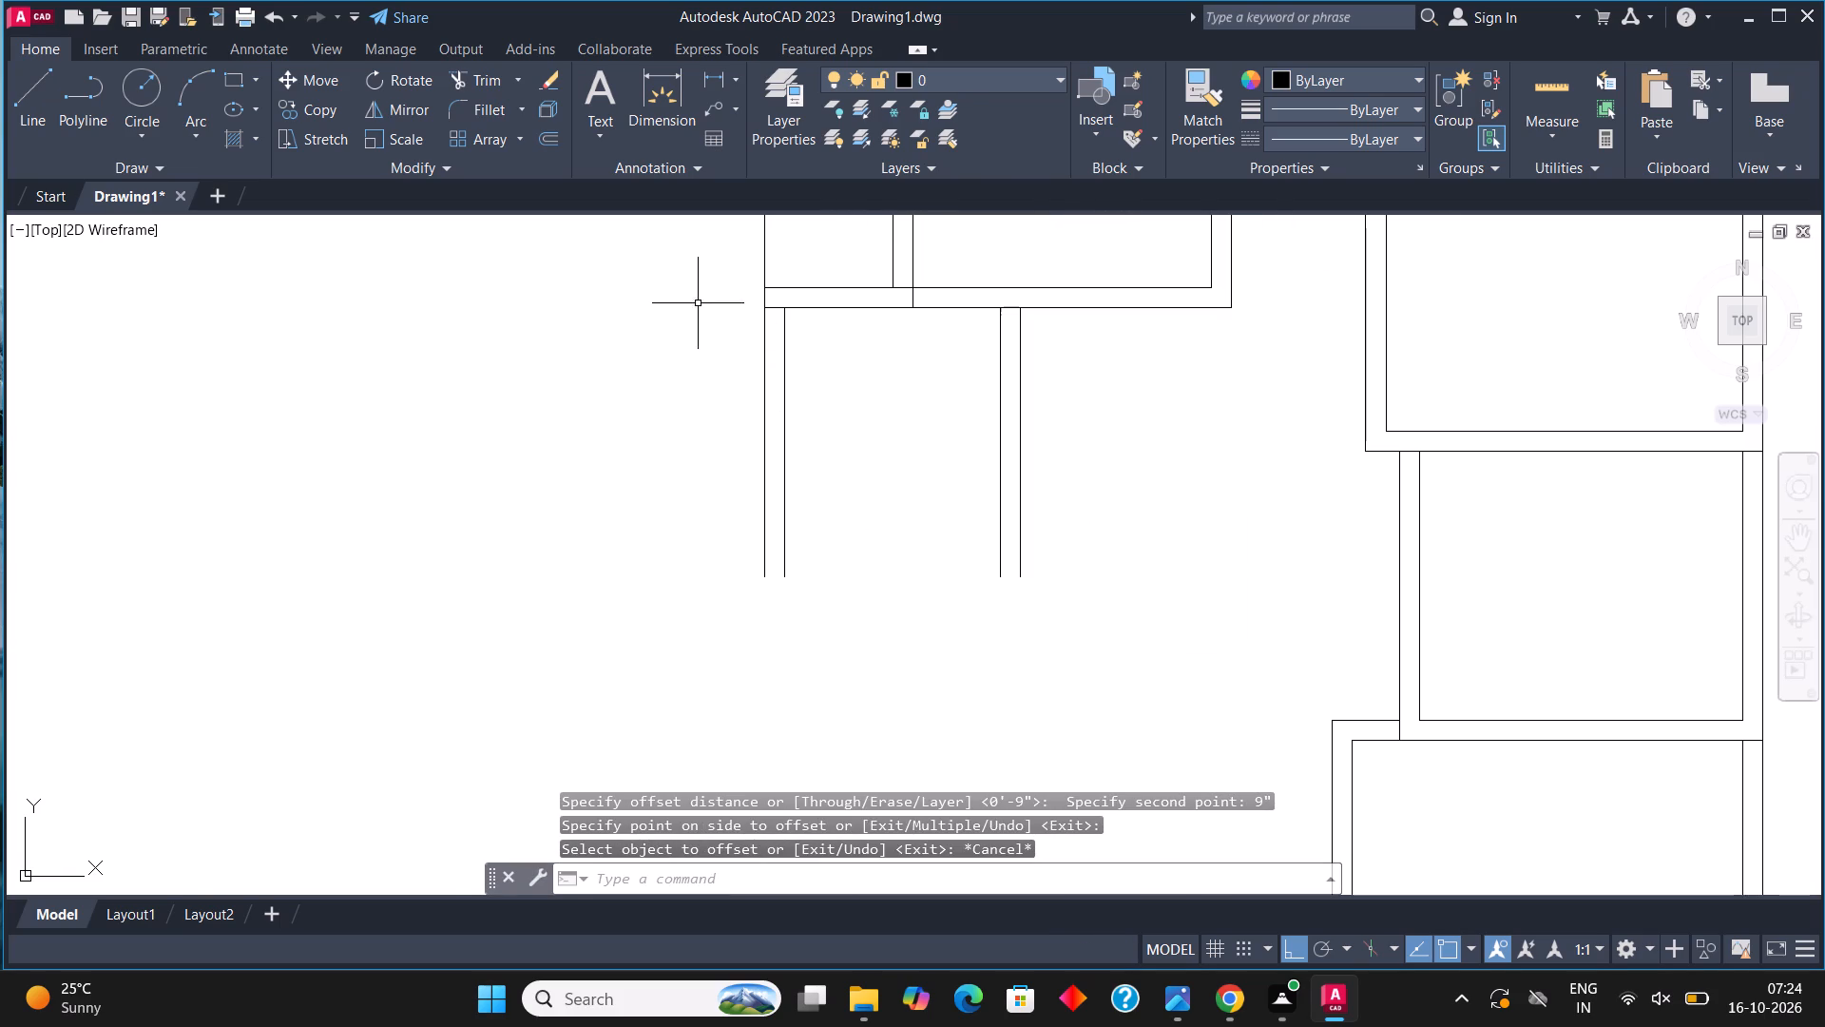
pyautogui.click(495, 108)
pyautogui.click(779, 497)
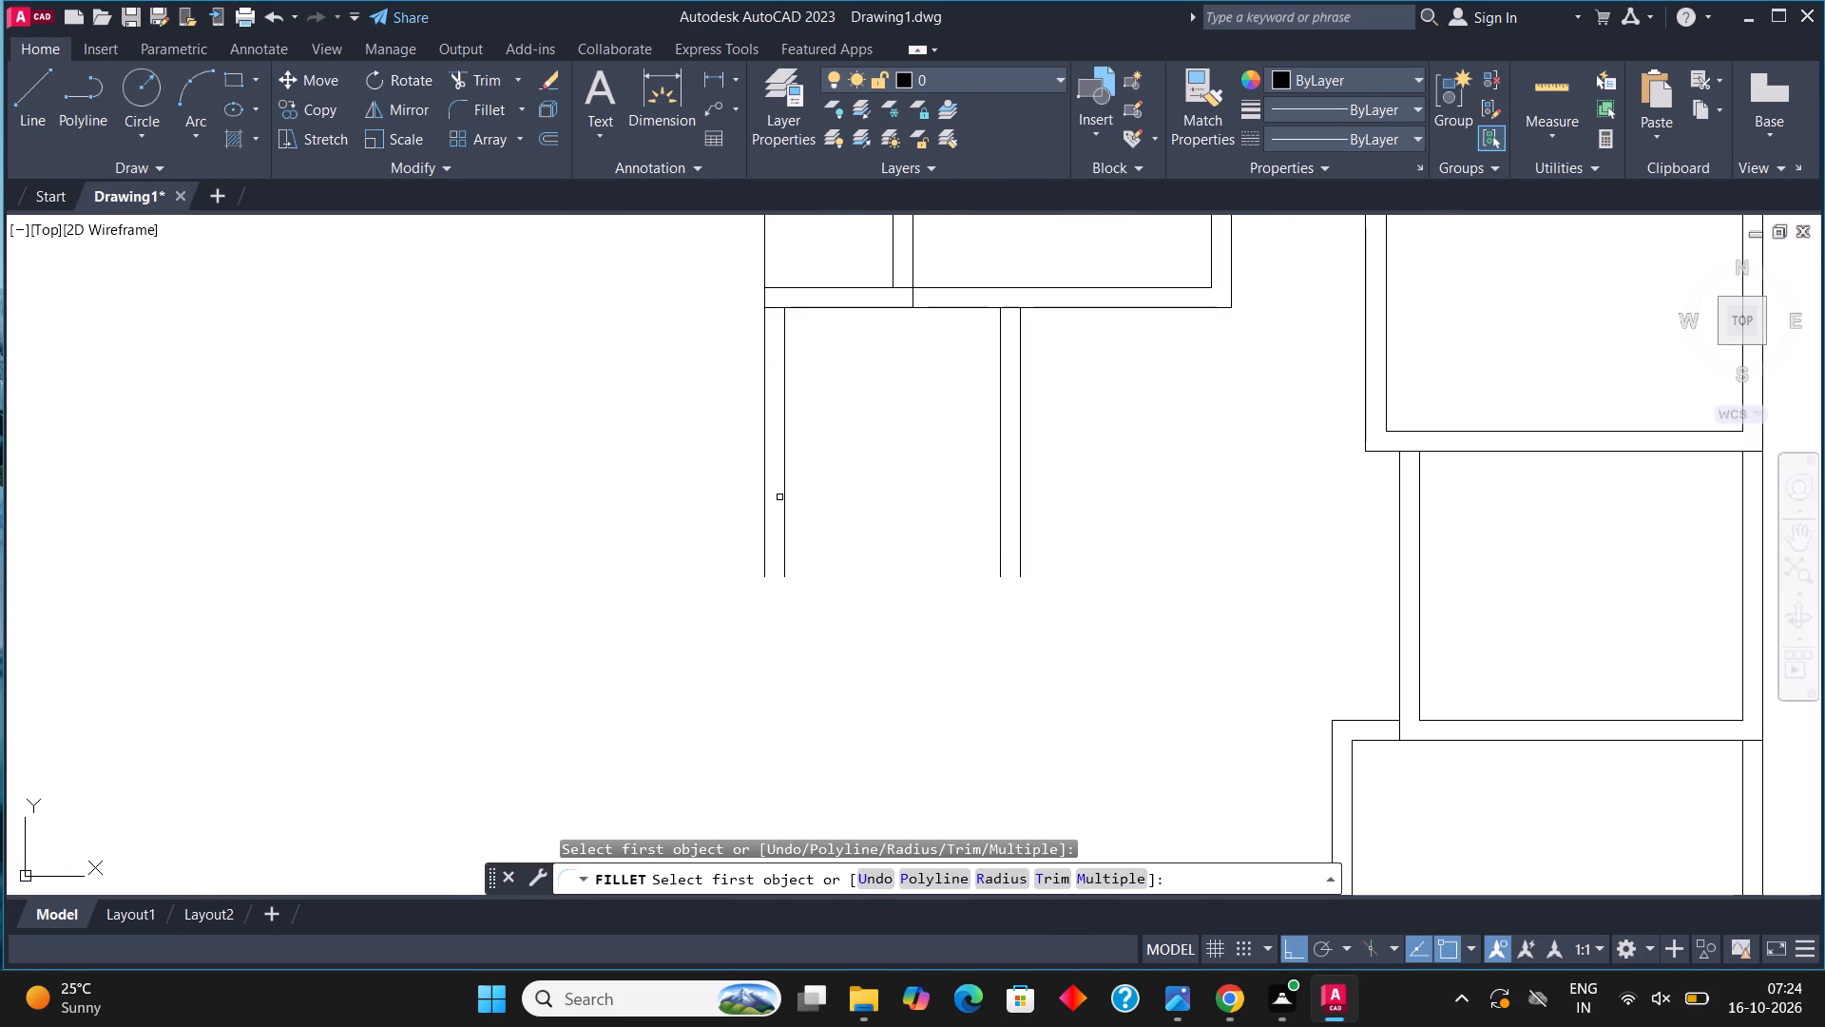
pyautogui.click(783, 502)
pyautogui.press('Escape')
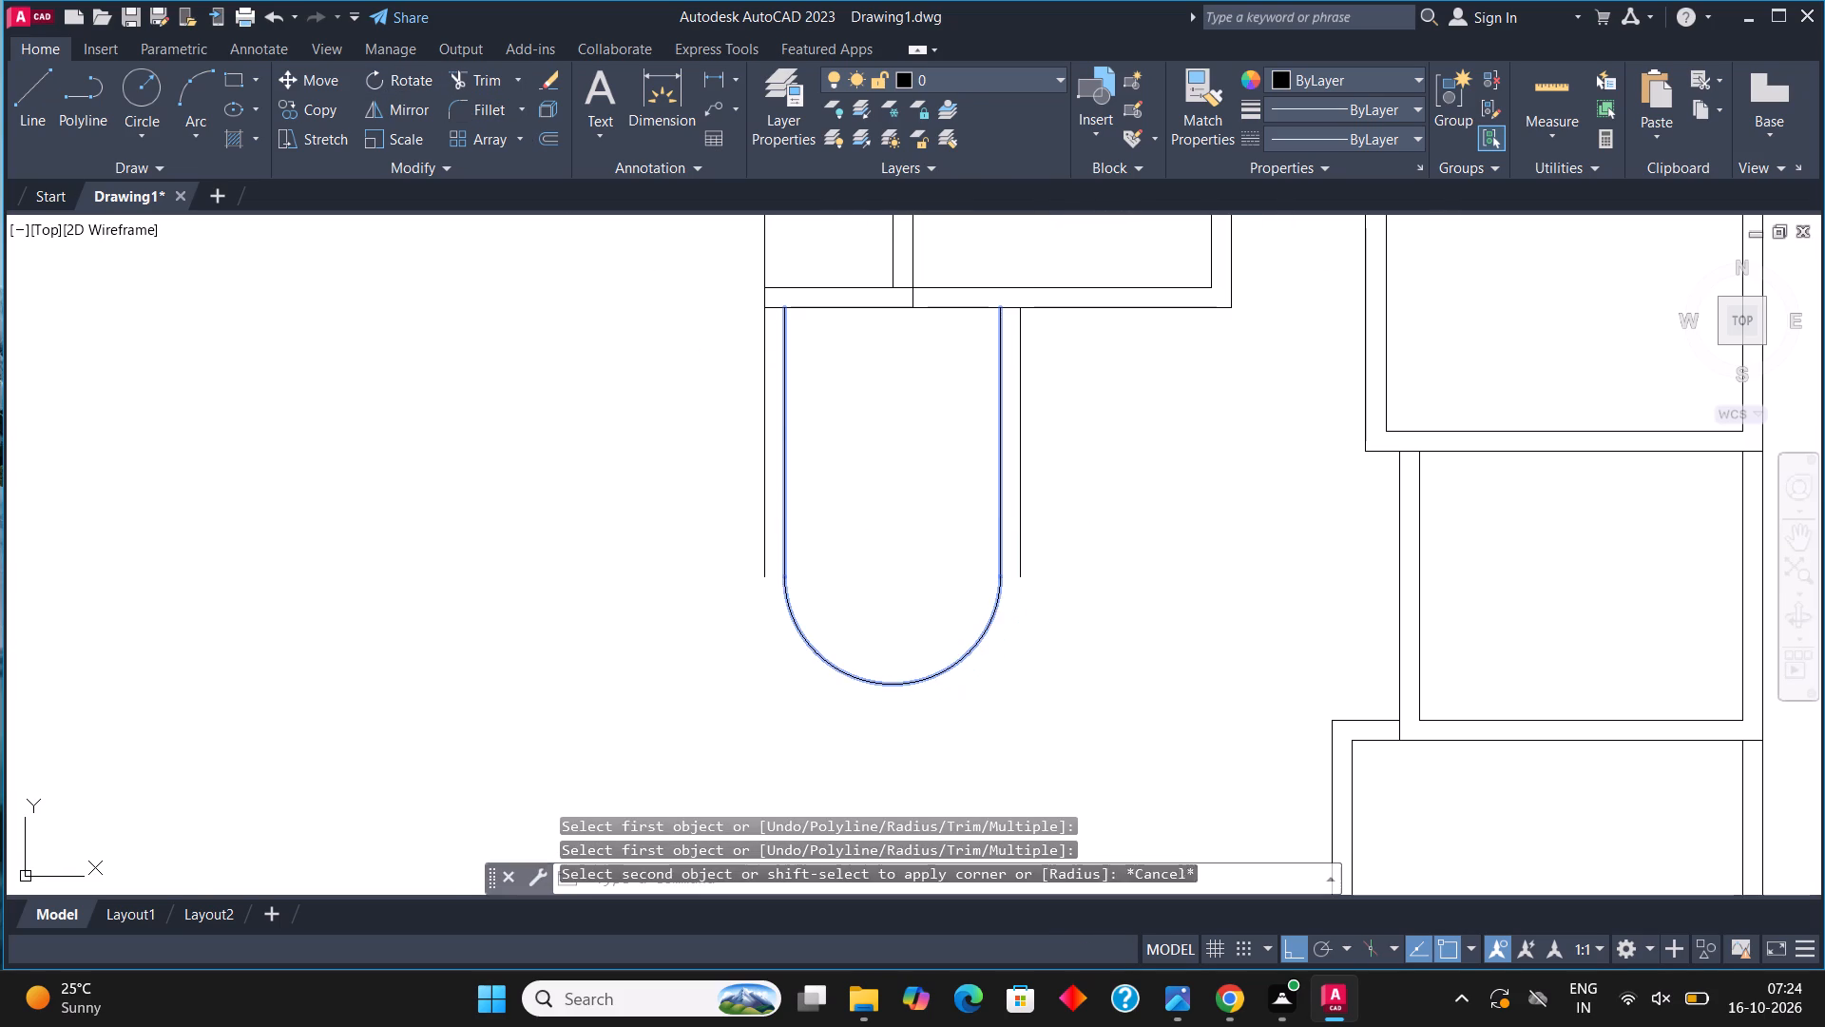
# Draw a horizontal line joining the lower ends of the new room's two inner wall lines.
pyautogui.click(39, 106)
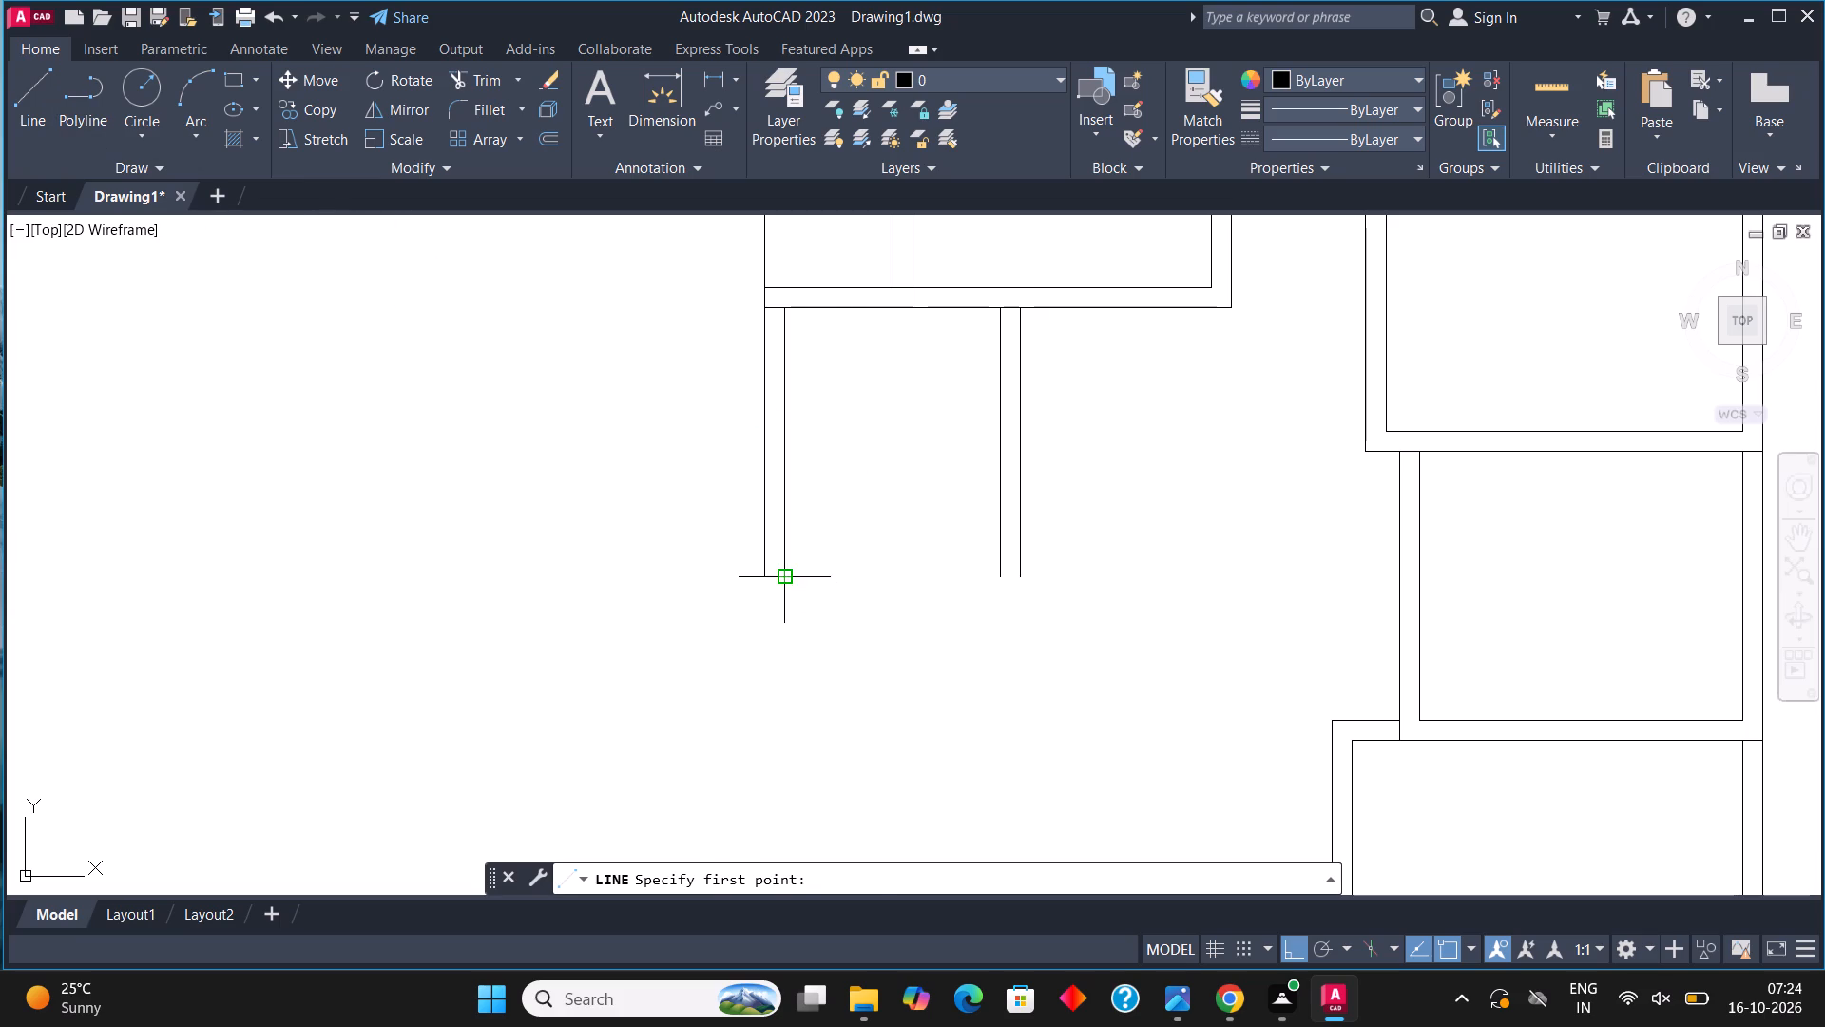
pyautogui.click(786, 581)
pyautogui.click(991, 583)
pyautogui.press('Escape')
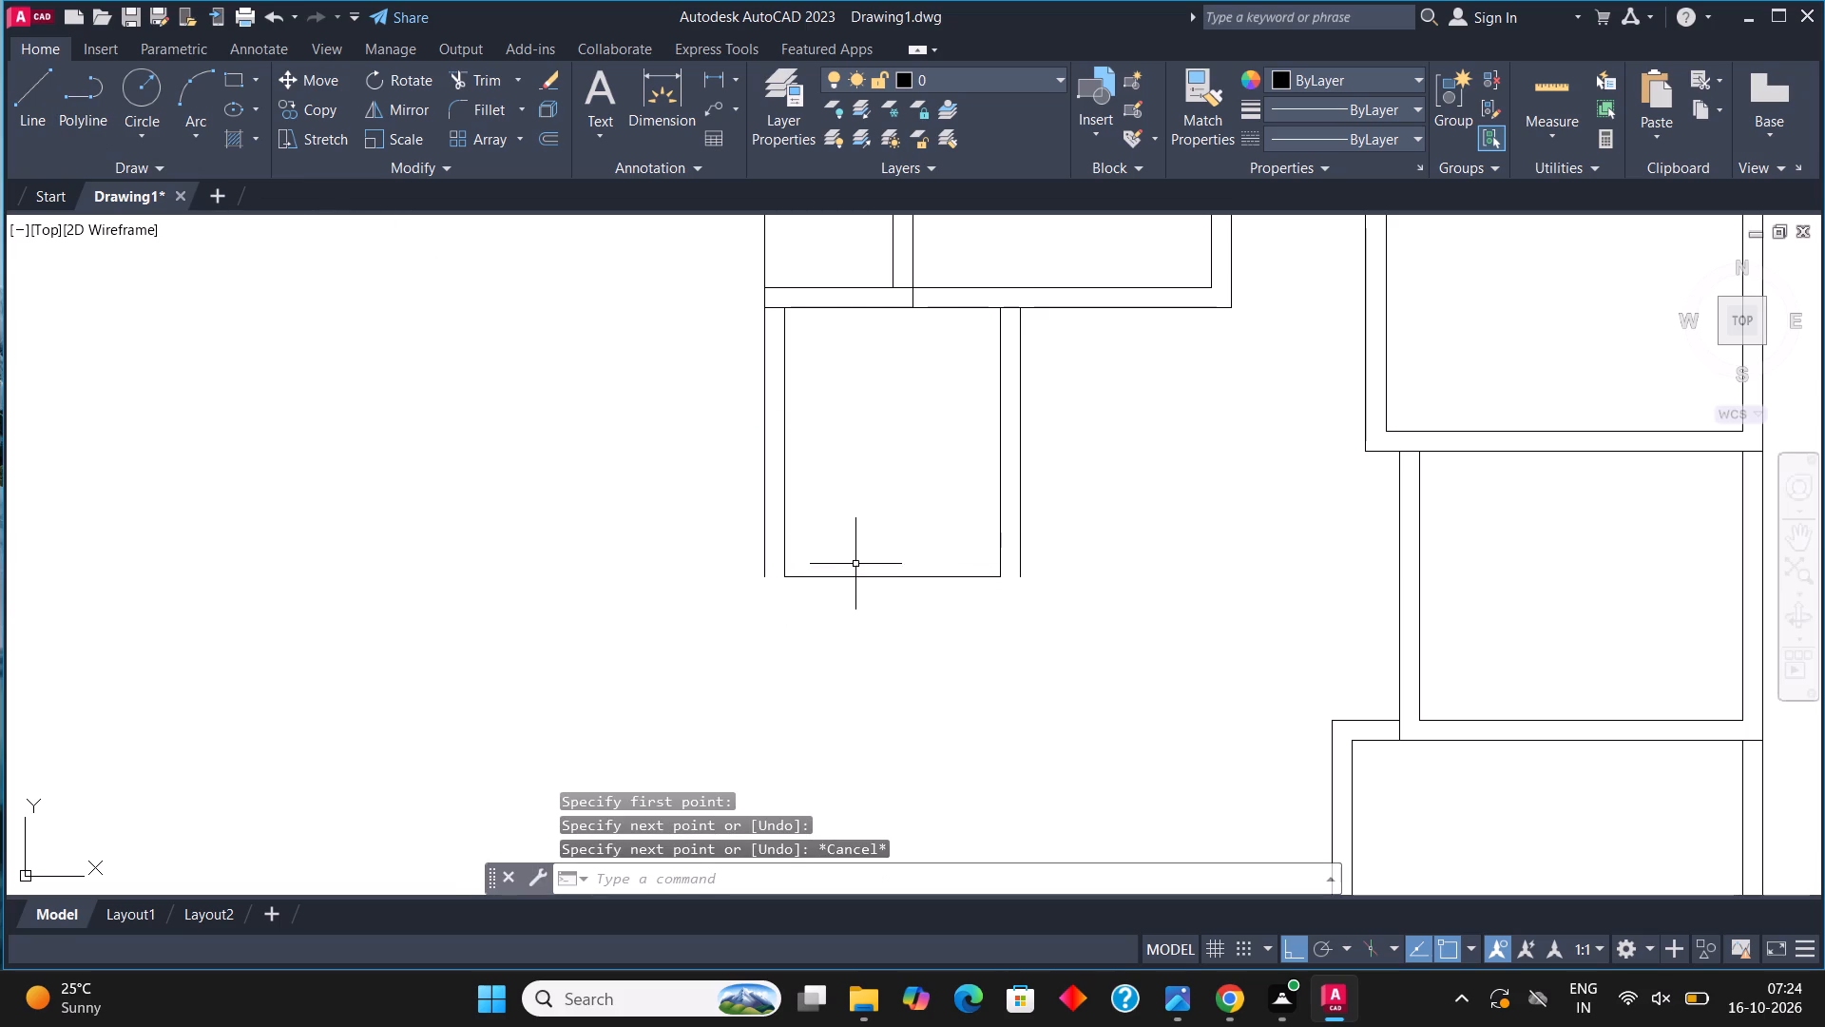
# Offset the new room's inner bottom line 9" downward to form its bottom wall.
pyautogui.click(869, 575)
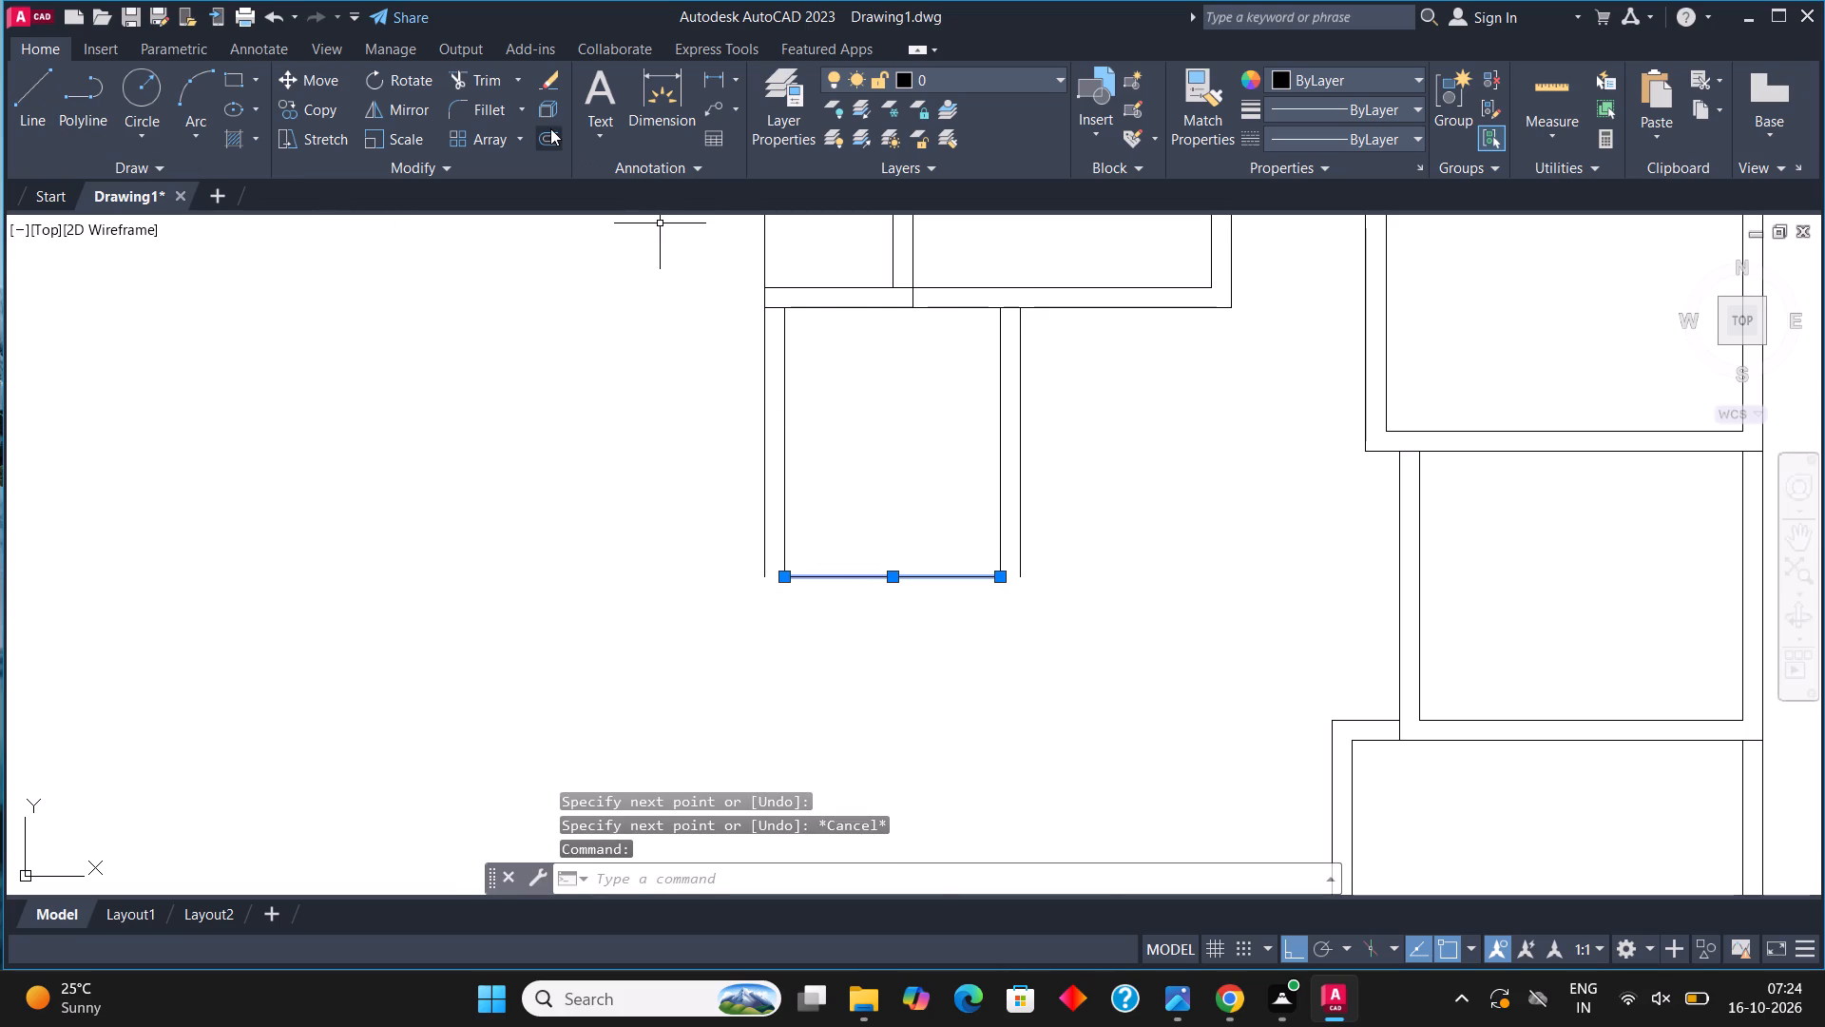
pyautogui.click(550, 128)
pyautogui.click(897, 572)
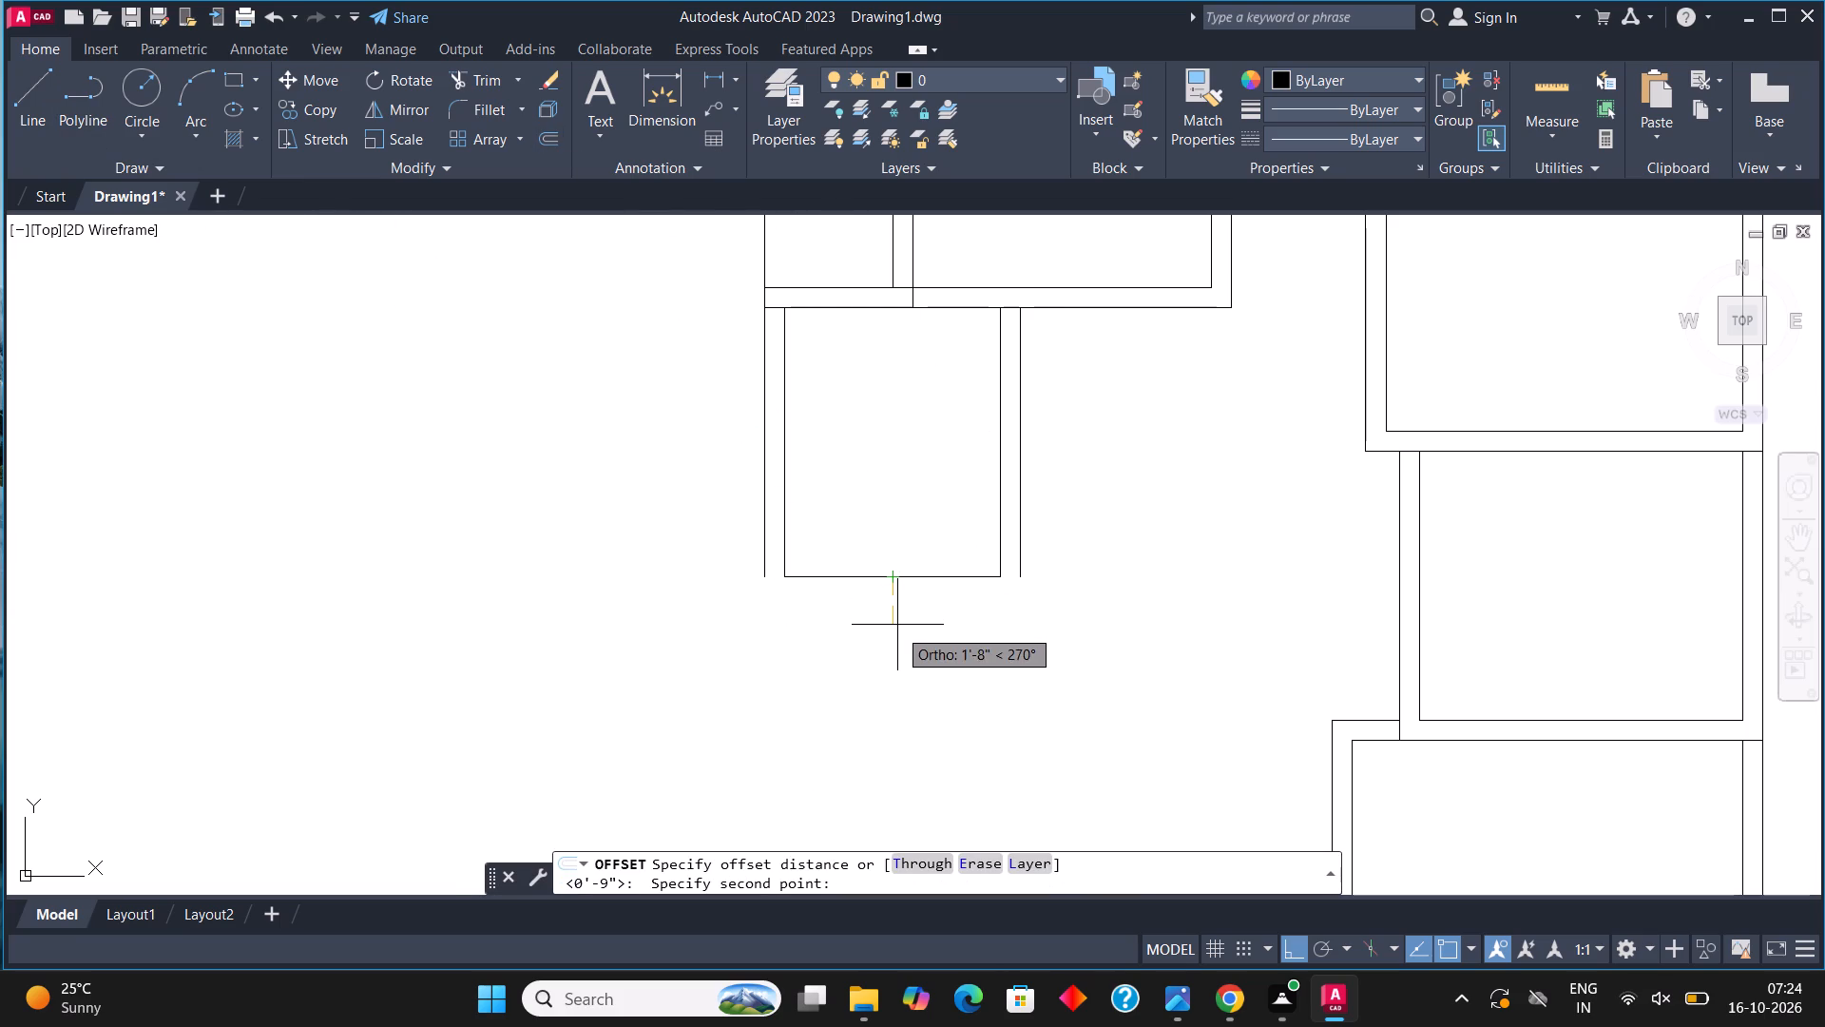
pyautogui.write('9"')
pyautogui.press('Return')
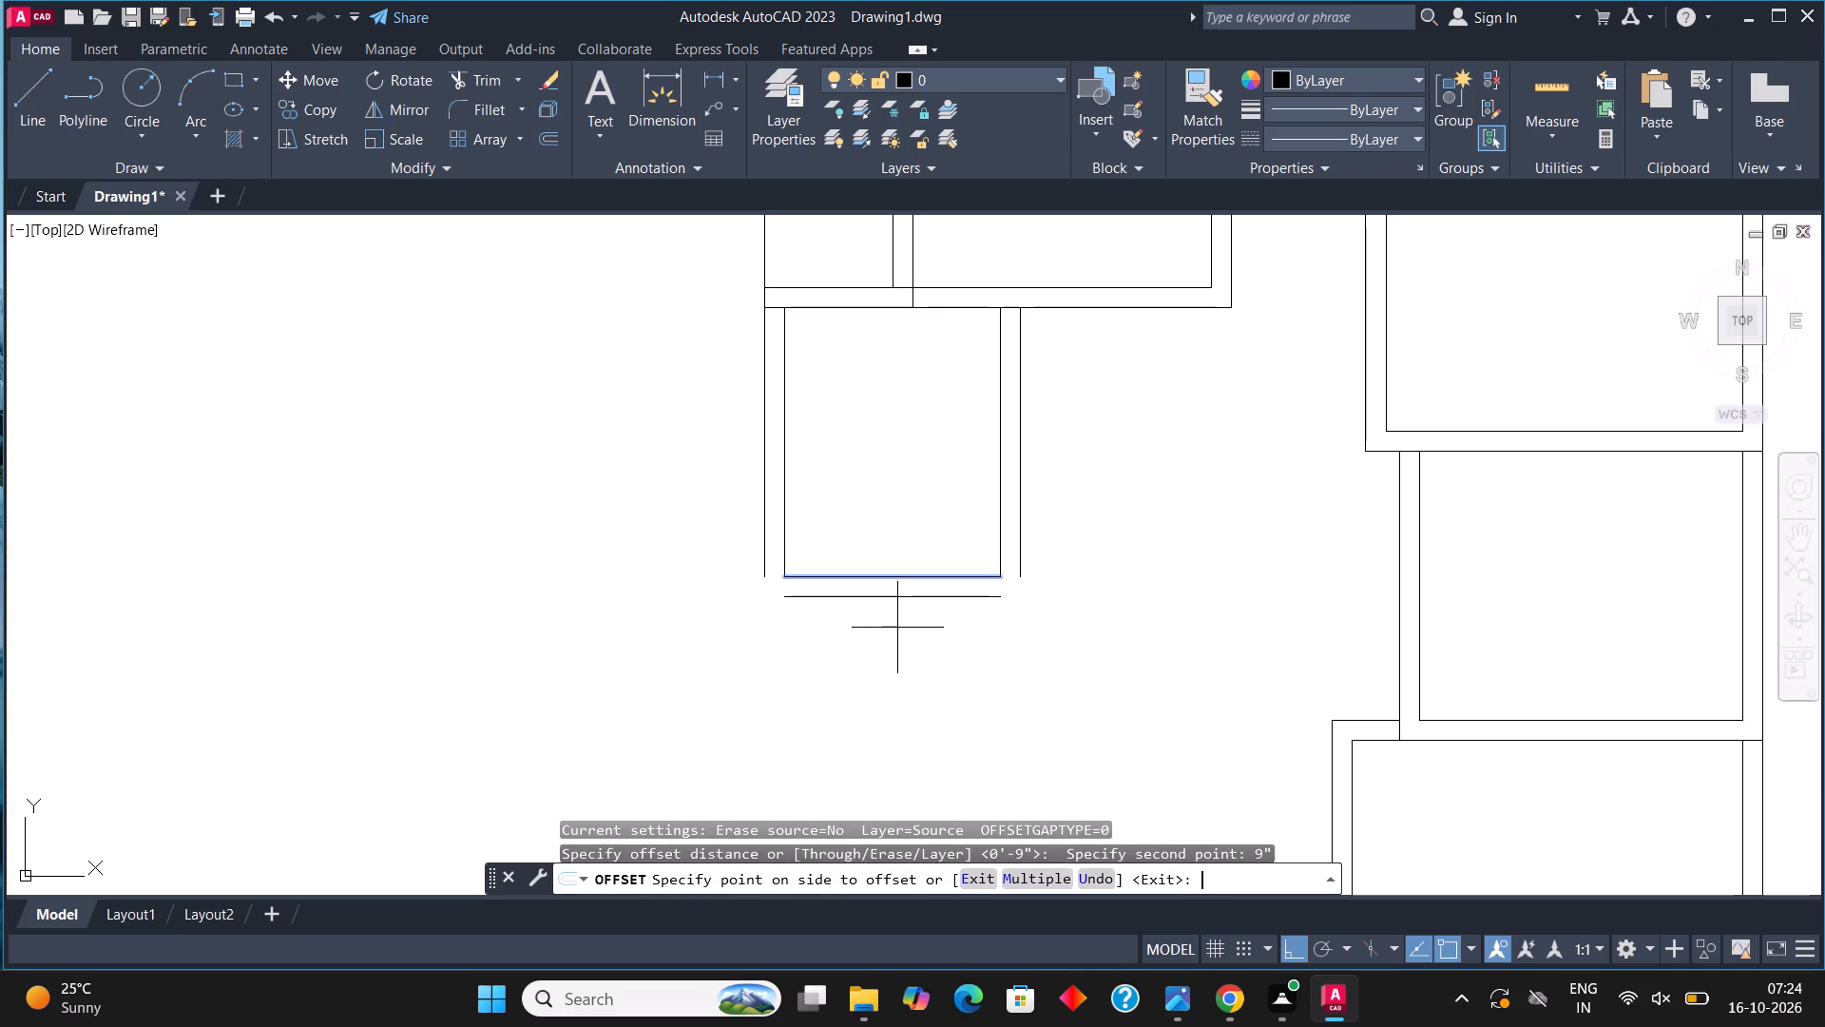
pyautogui.click(752, 790)
# Fillet the new room's outer left and right wall lines with its outer bottom line to close both corners.
pyautogui.click(498, 108)
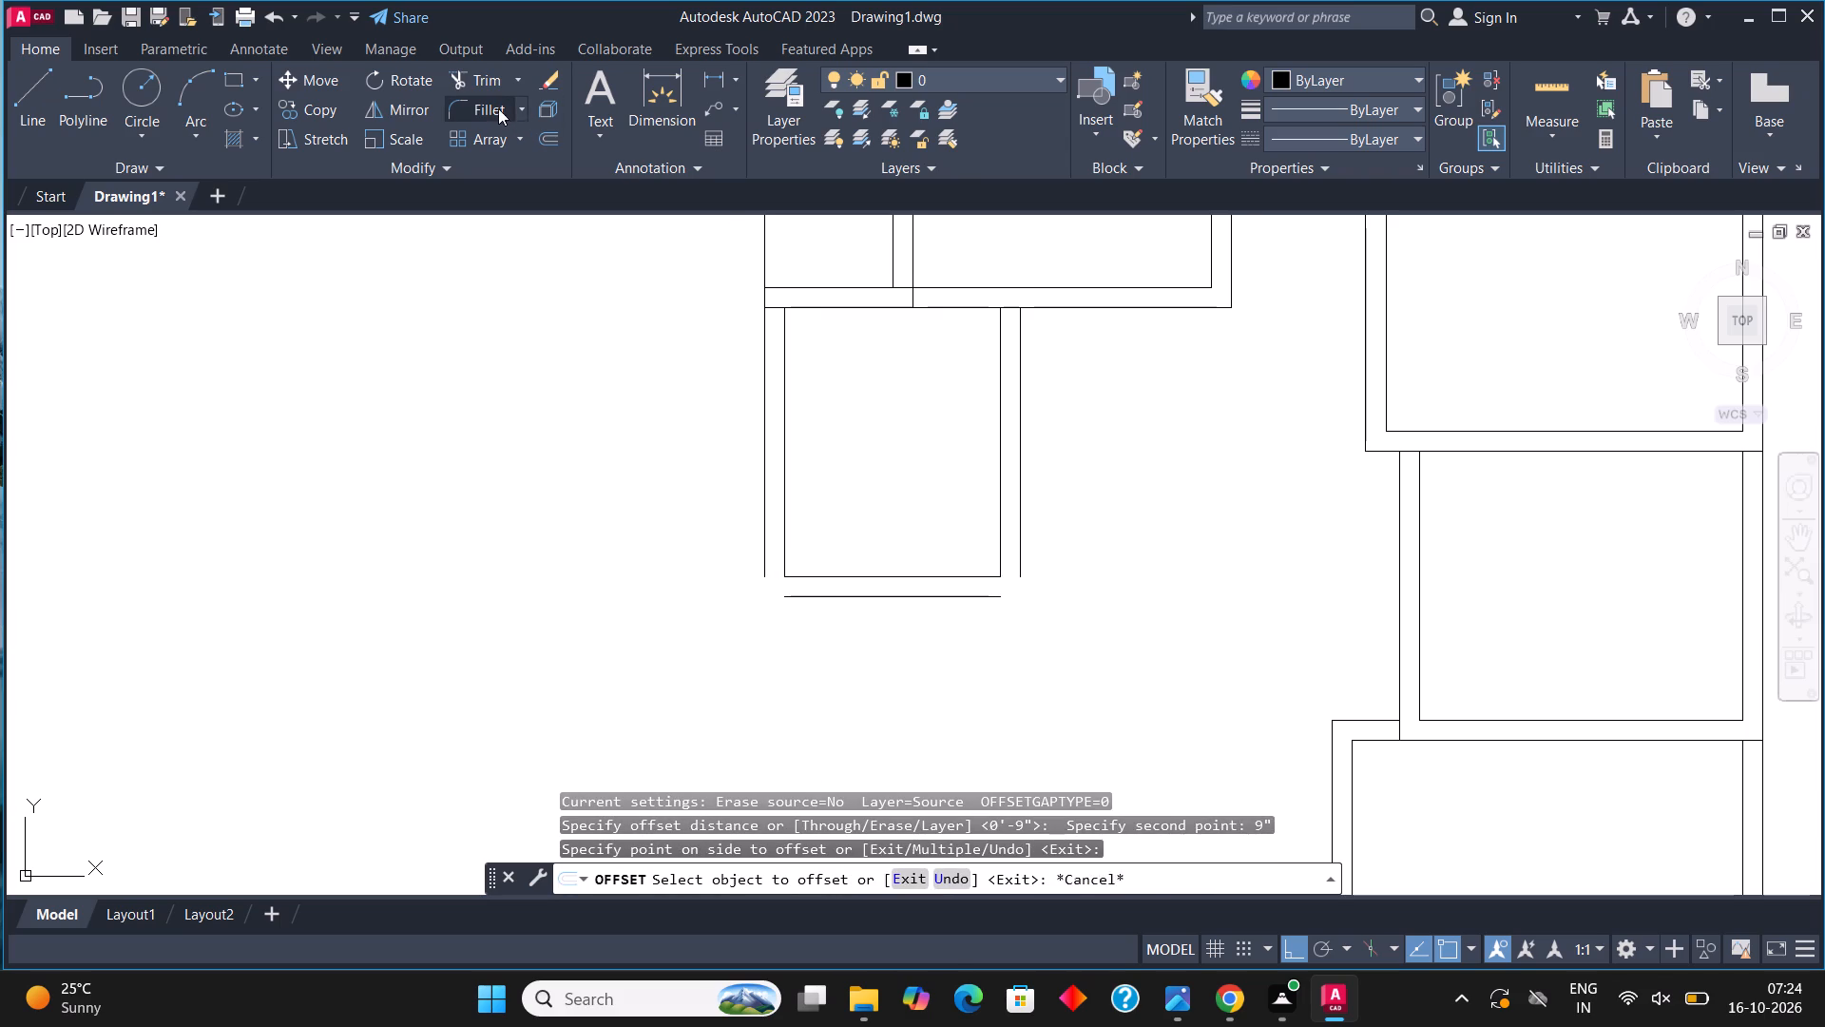
pyautogui.click(768, 537)
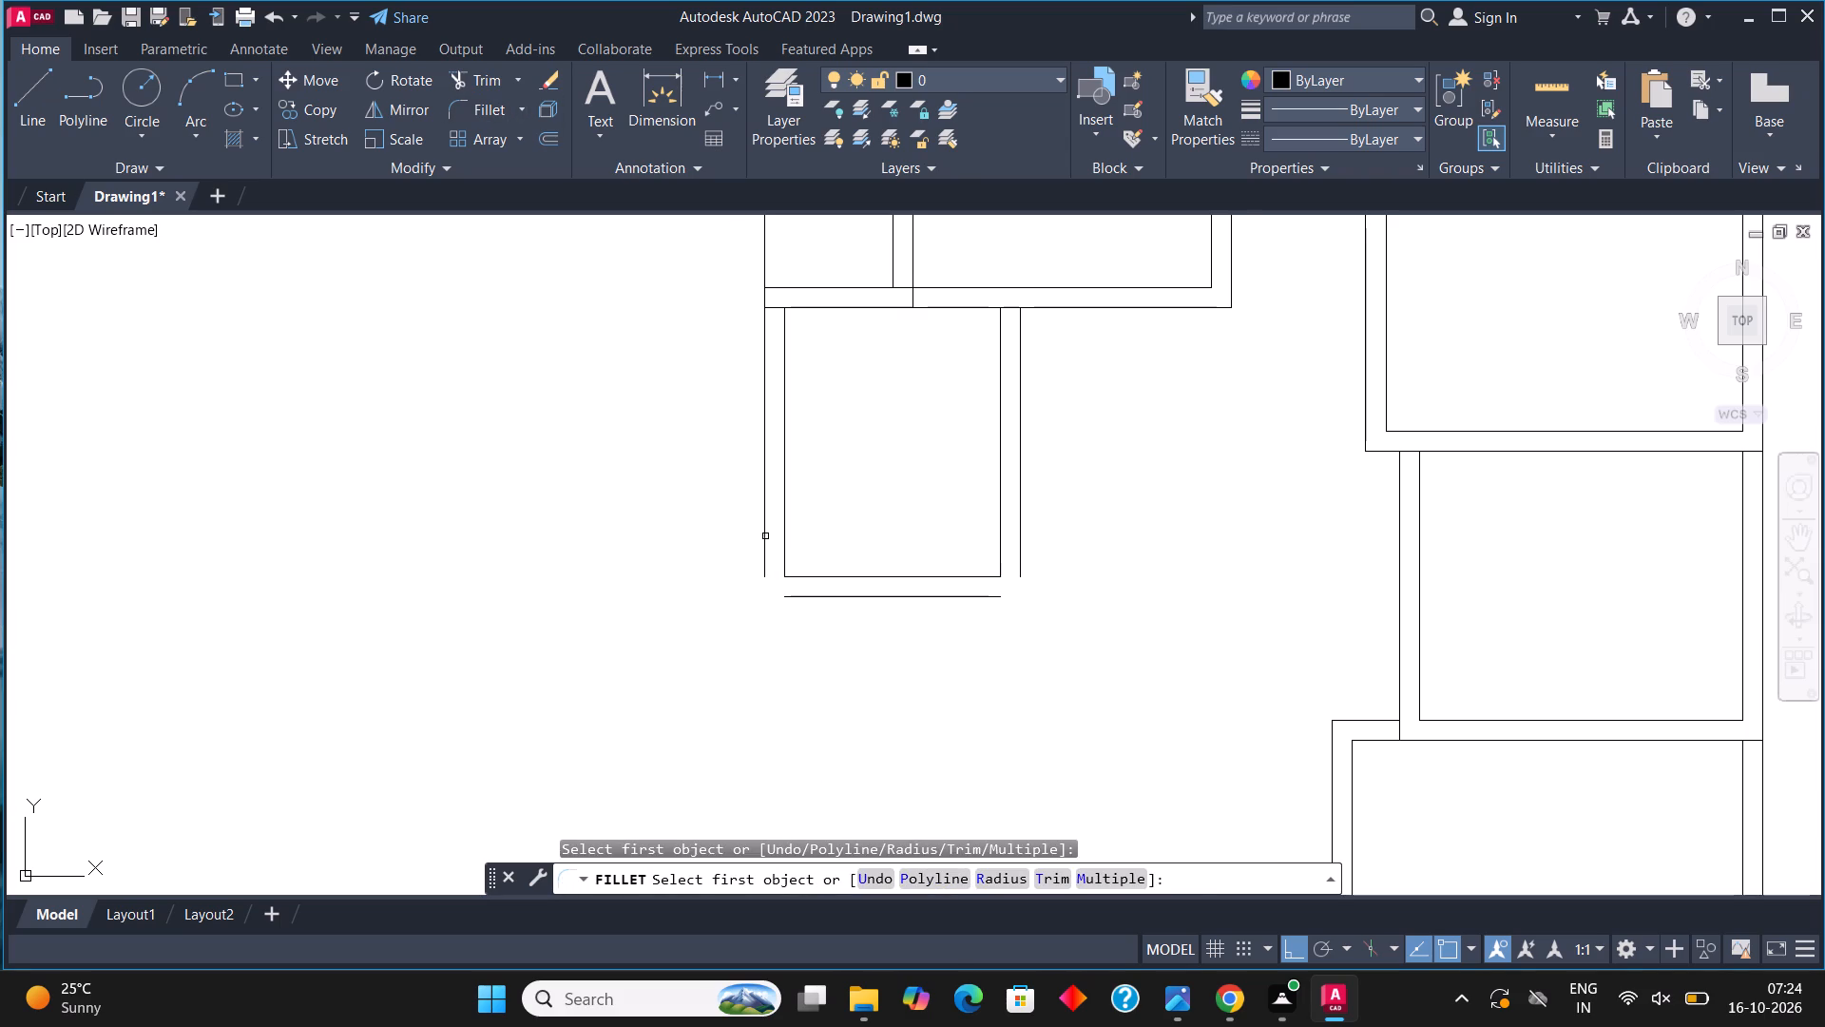
pyautogui.click(762, 535)
pyautogui.click(806, 601)
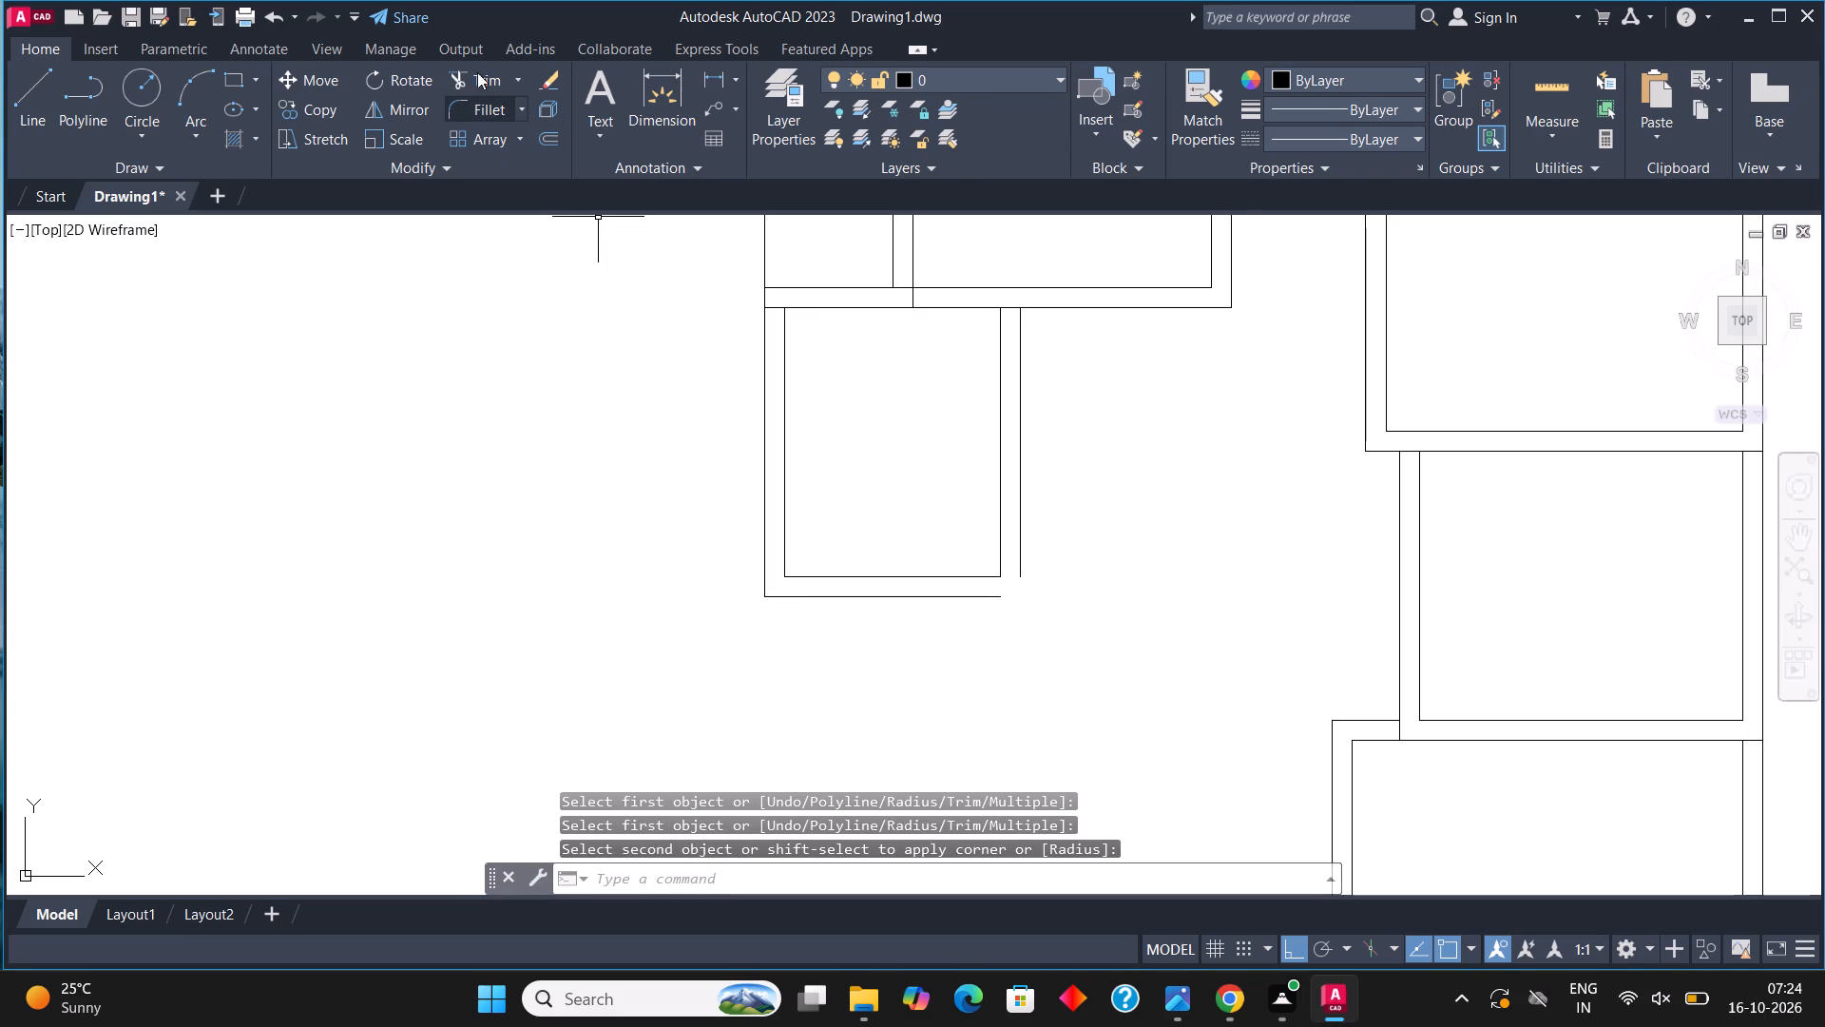
pyautogui.click(478, 114)
pyautogui.click(1022, 523)
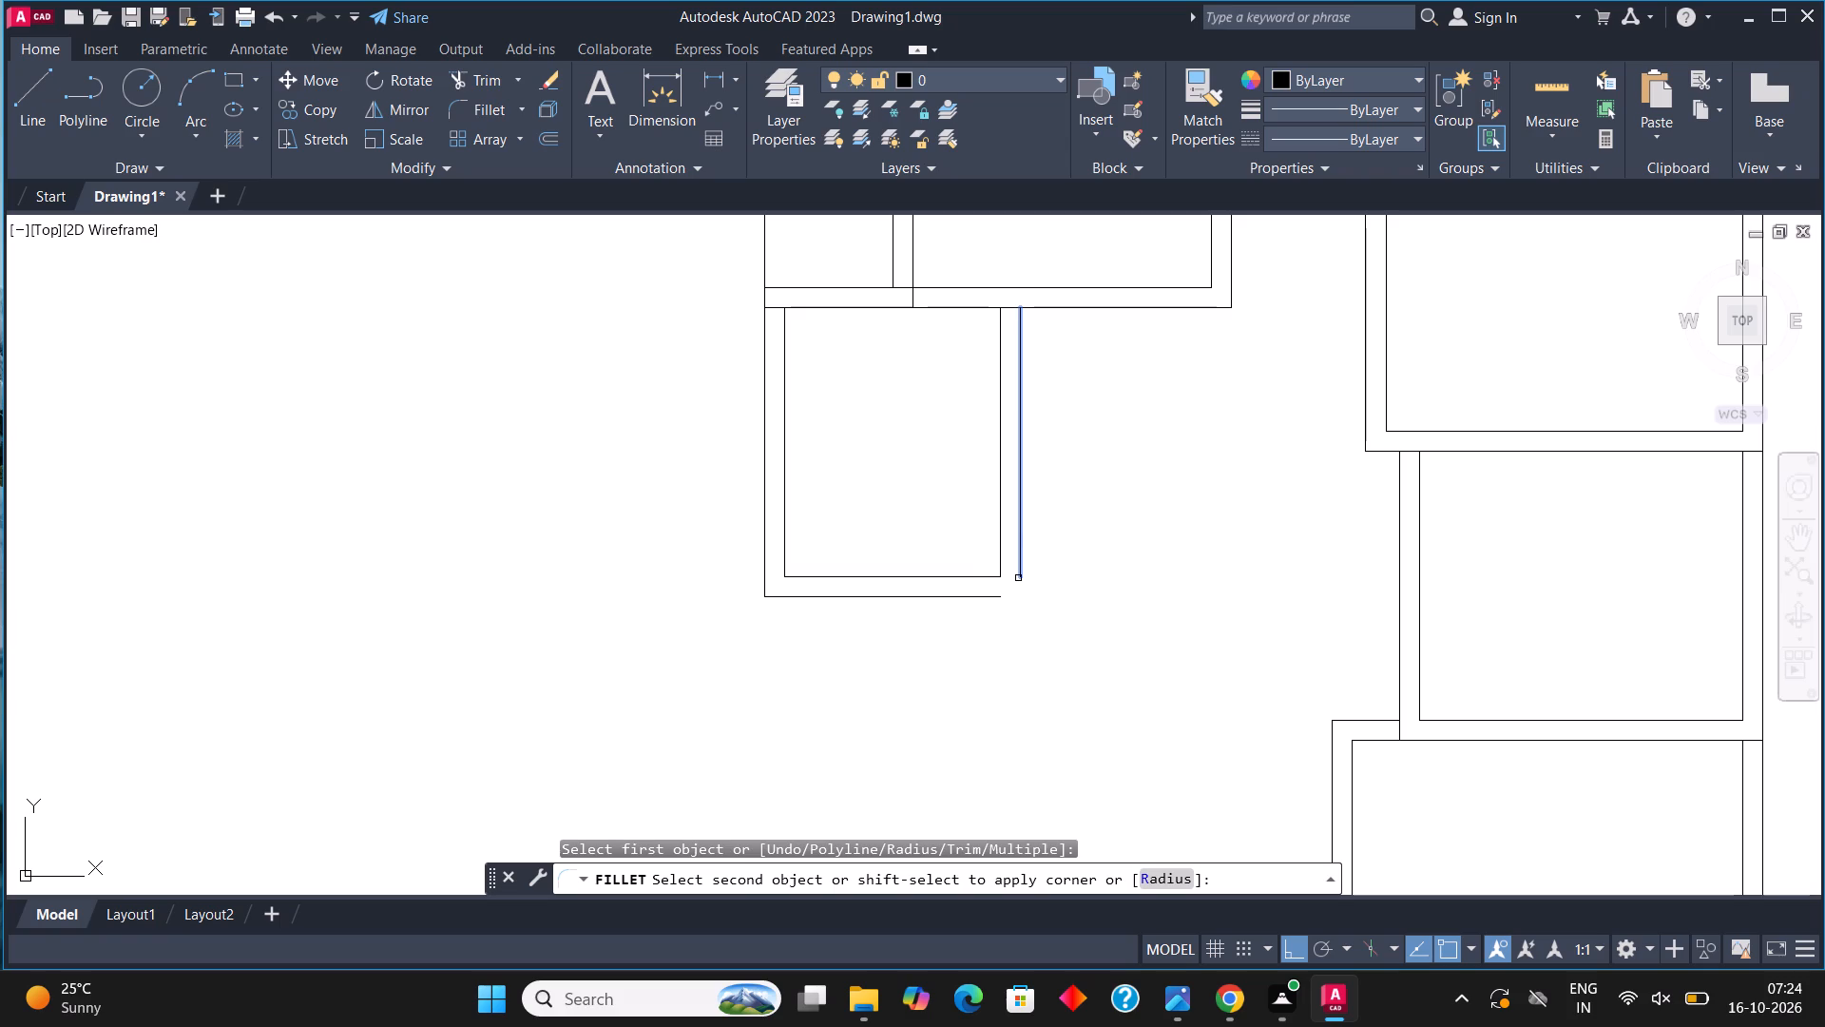
pyautogui.click(936, 601)
pyautogui.scroll(-1, 970, 521)
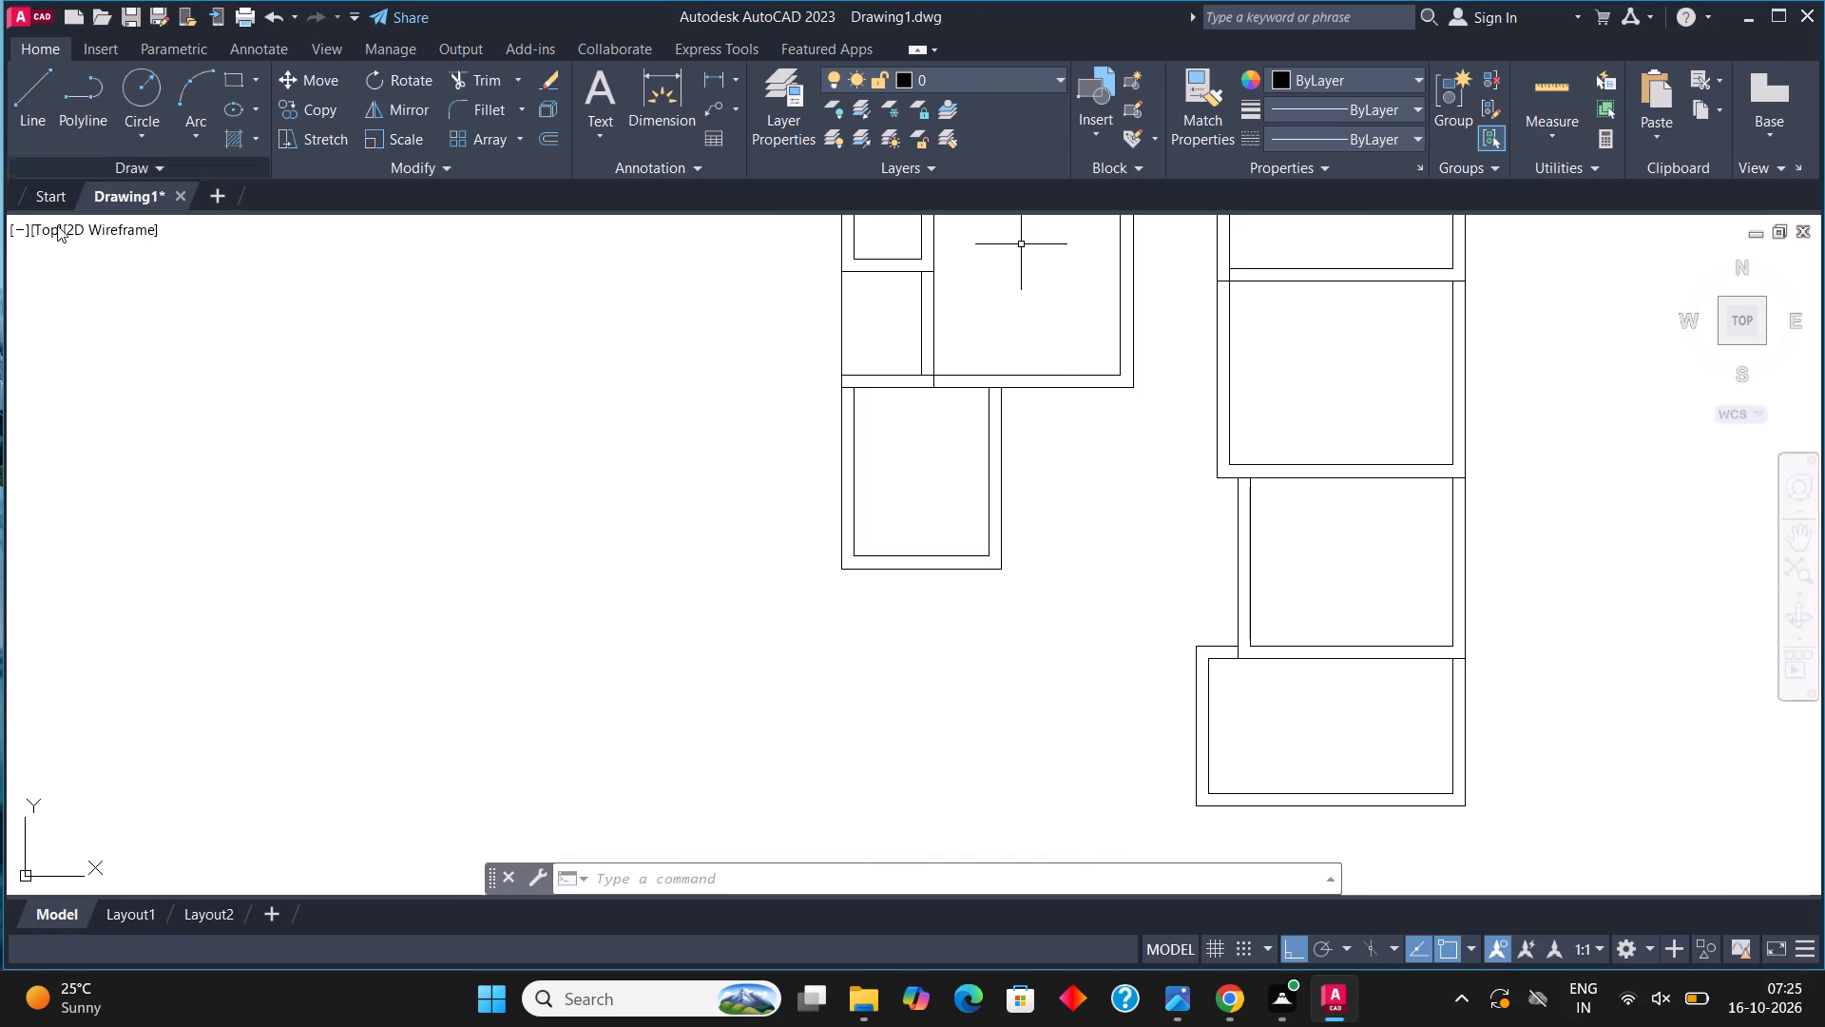
# Draw a 3'10" vertical line downward from the new room's outer bottom-left corner.
pyautogui.click(21, 86)
pyautogui.scroll(1, 851, 607)
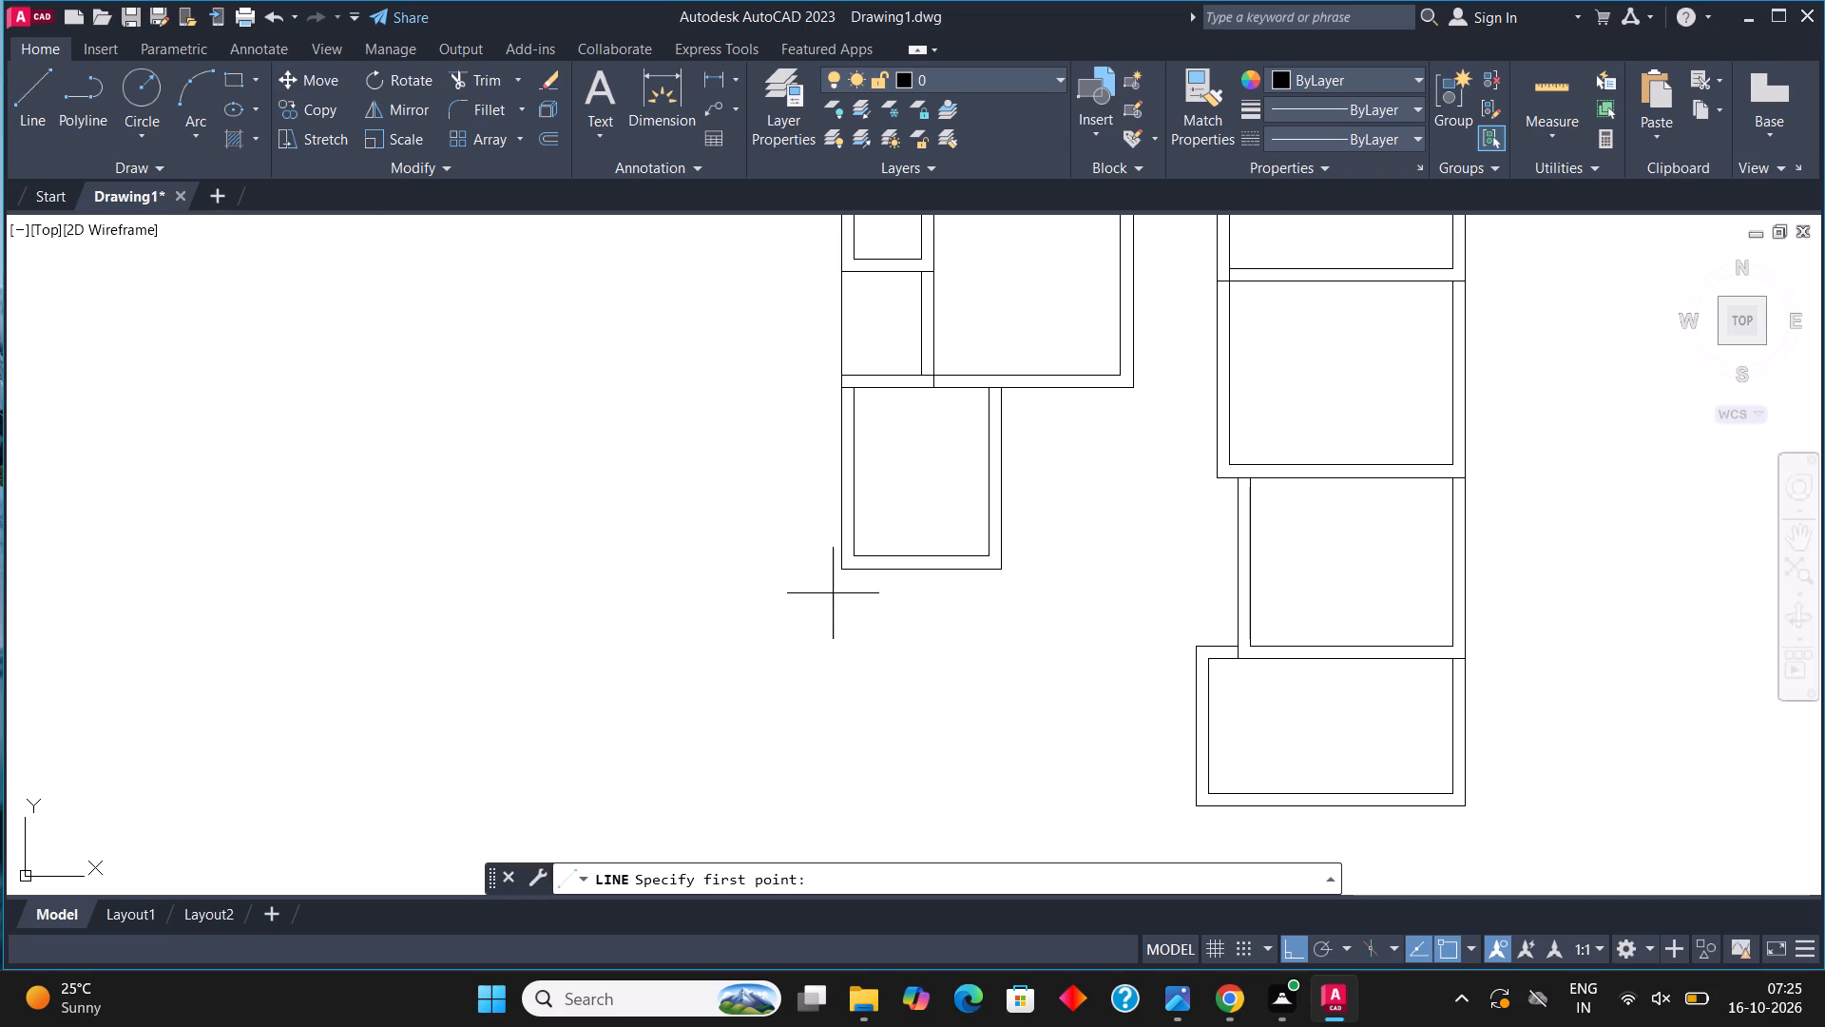
pyautogui.scroll(1, 852, 609)
pyautogui.moveTo(860, 615); pyautogui.dragTo(821, 524, button='middle')
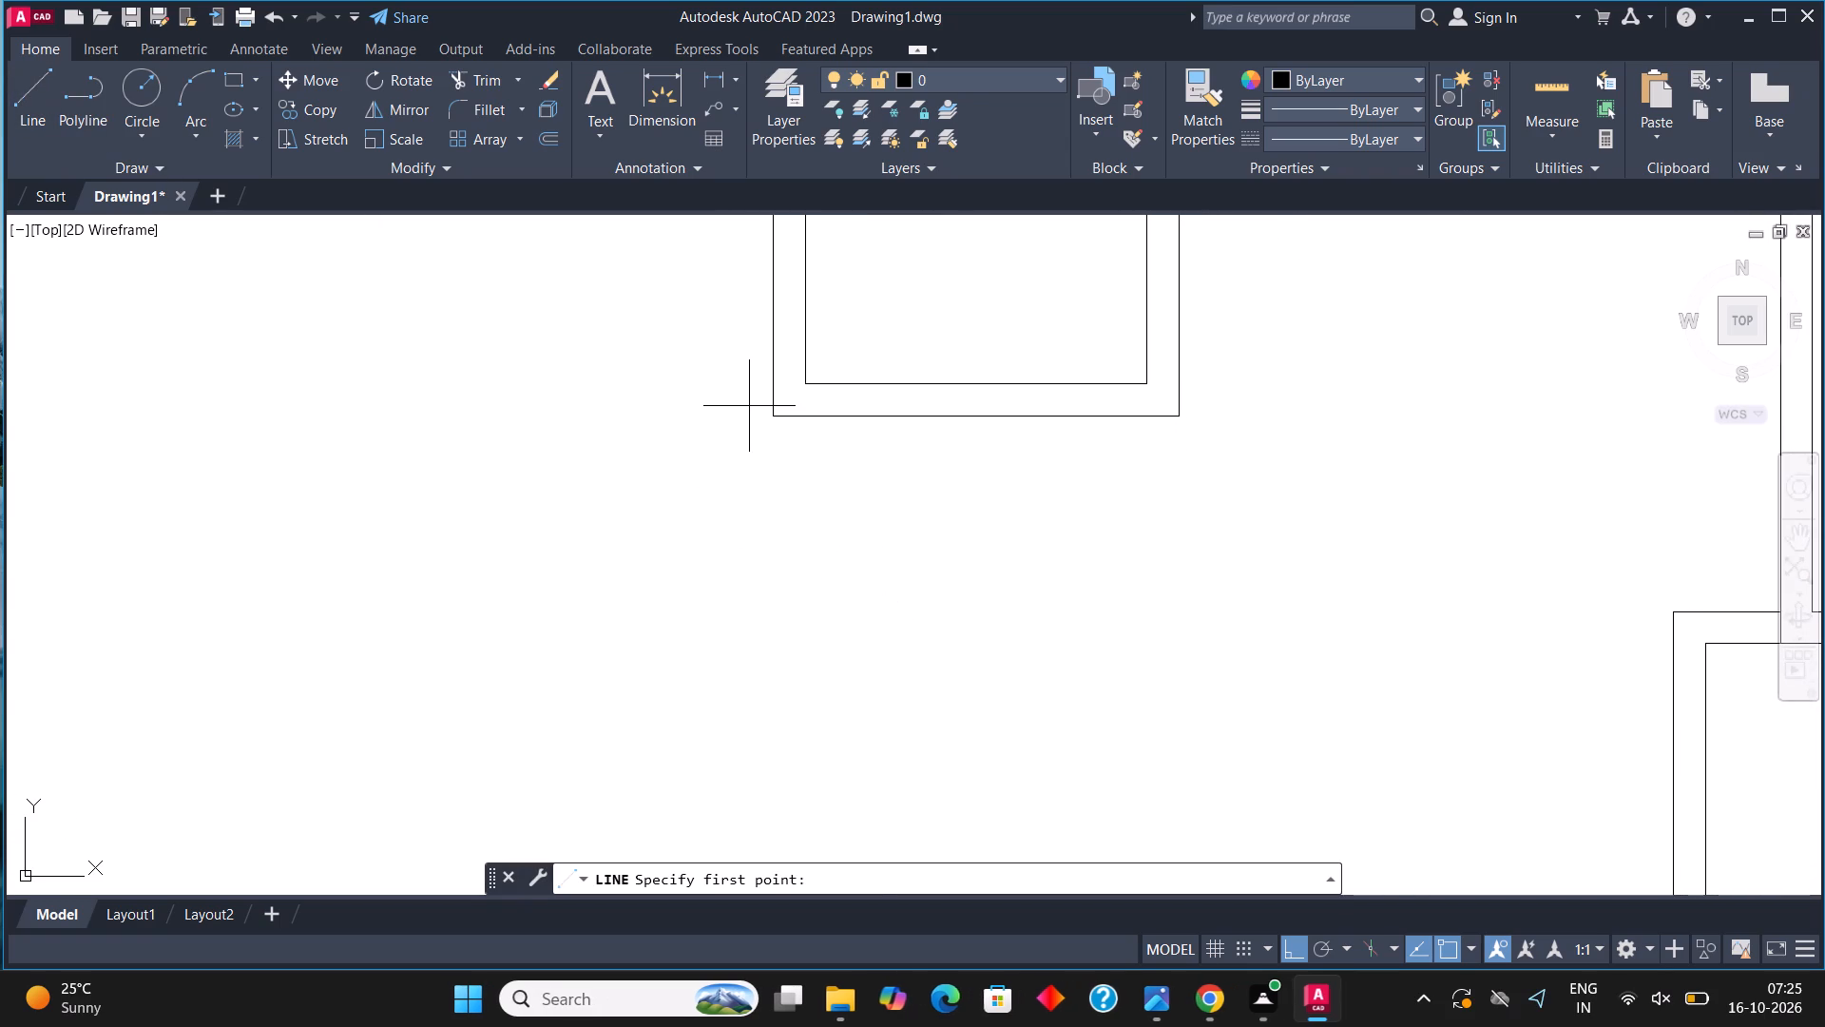
pyautogui.click(776, 419)
pyautogui.write('3\'10"')
pyautogui.press('Return')
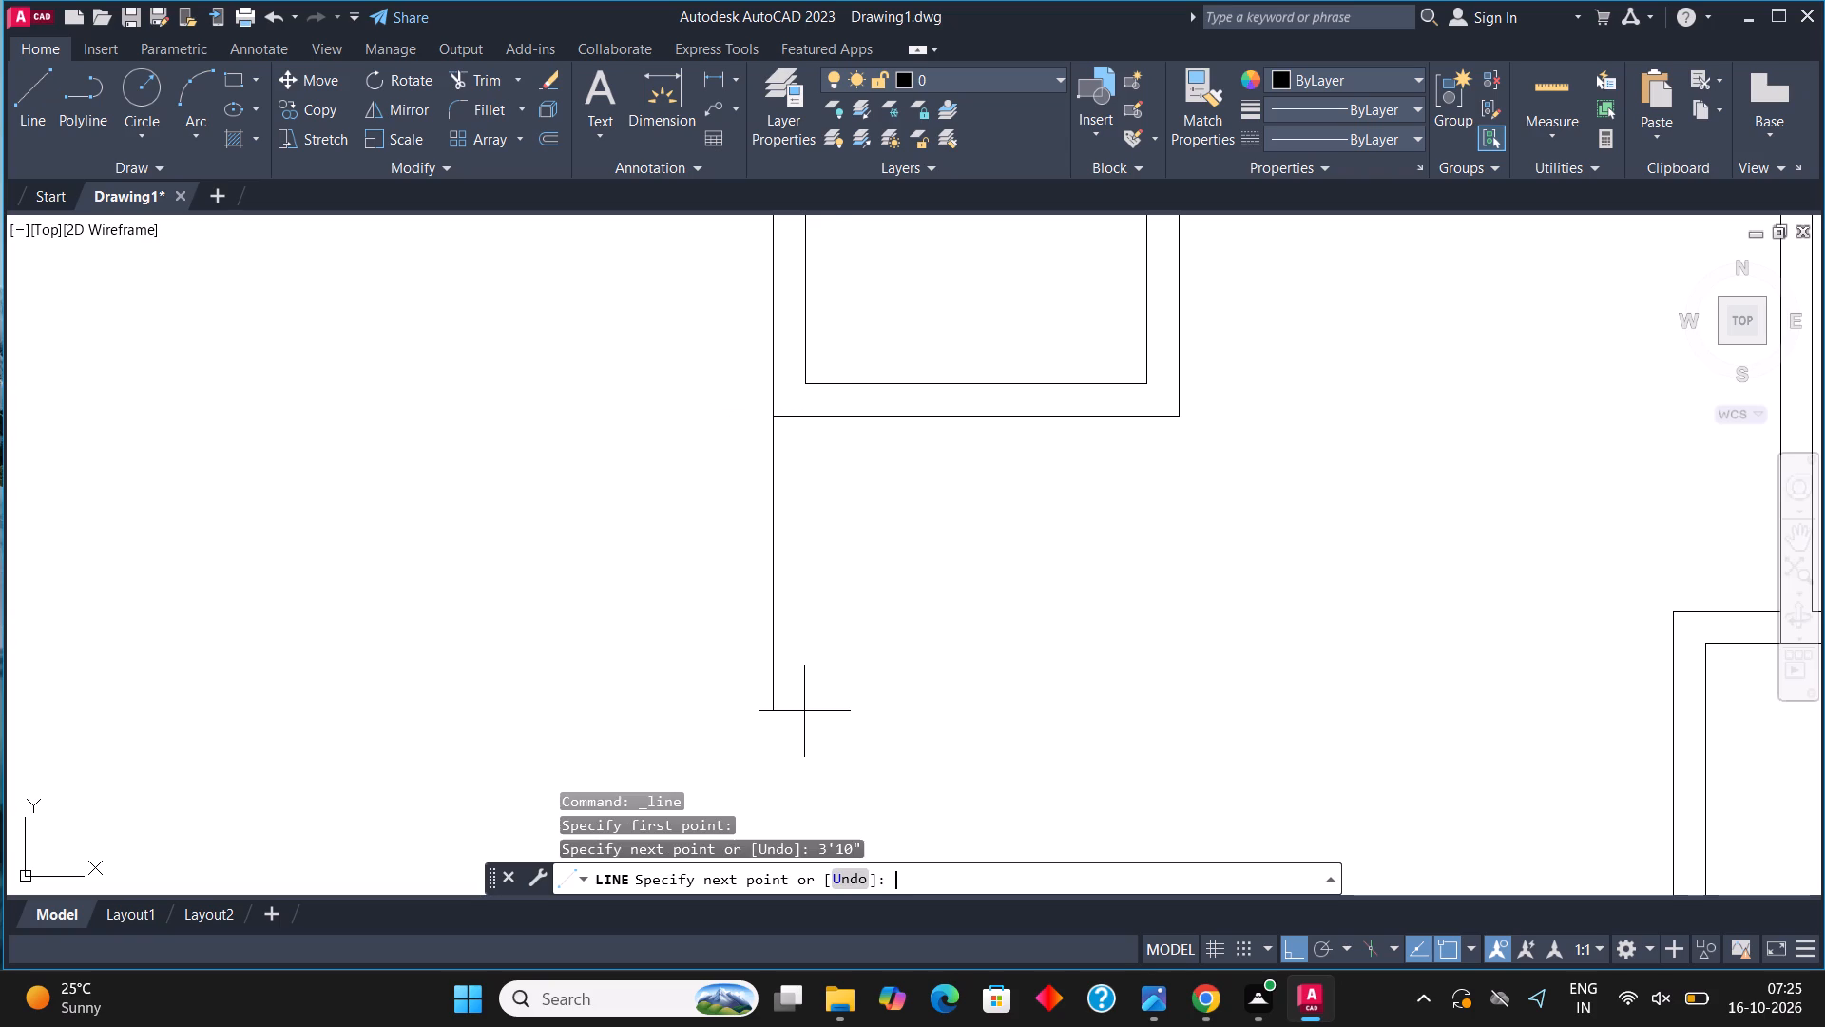
pyautogui.press('Escape')
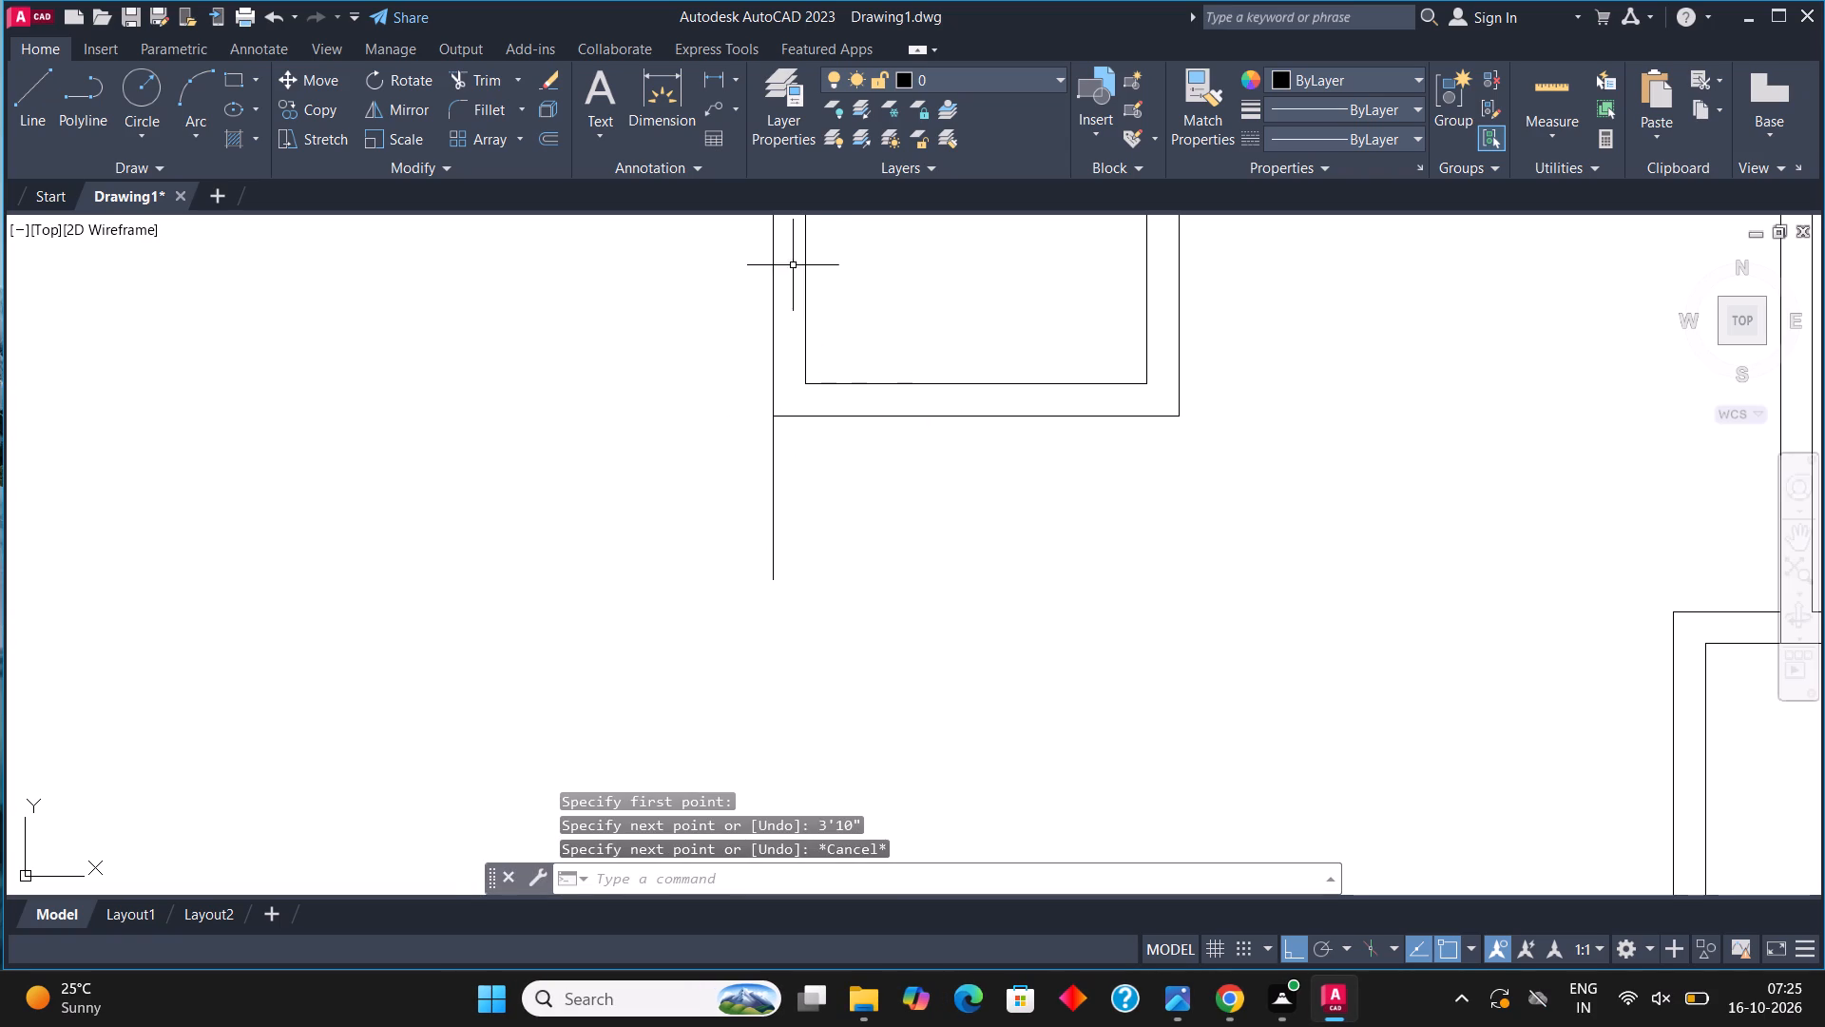
# Offset the 3'10" vertical line below the 8' by 10' room 9" to the right to form the left wall.
pyautogui.click(770, 495)
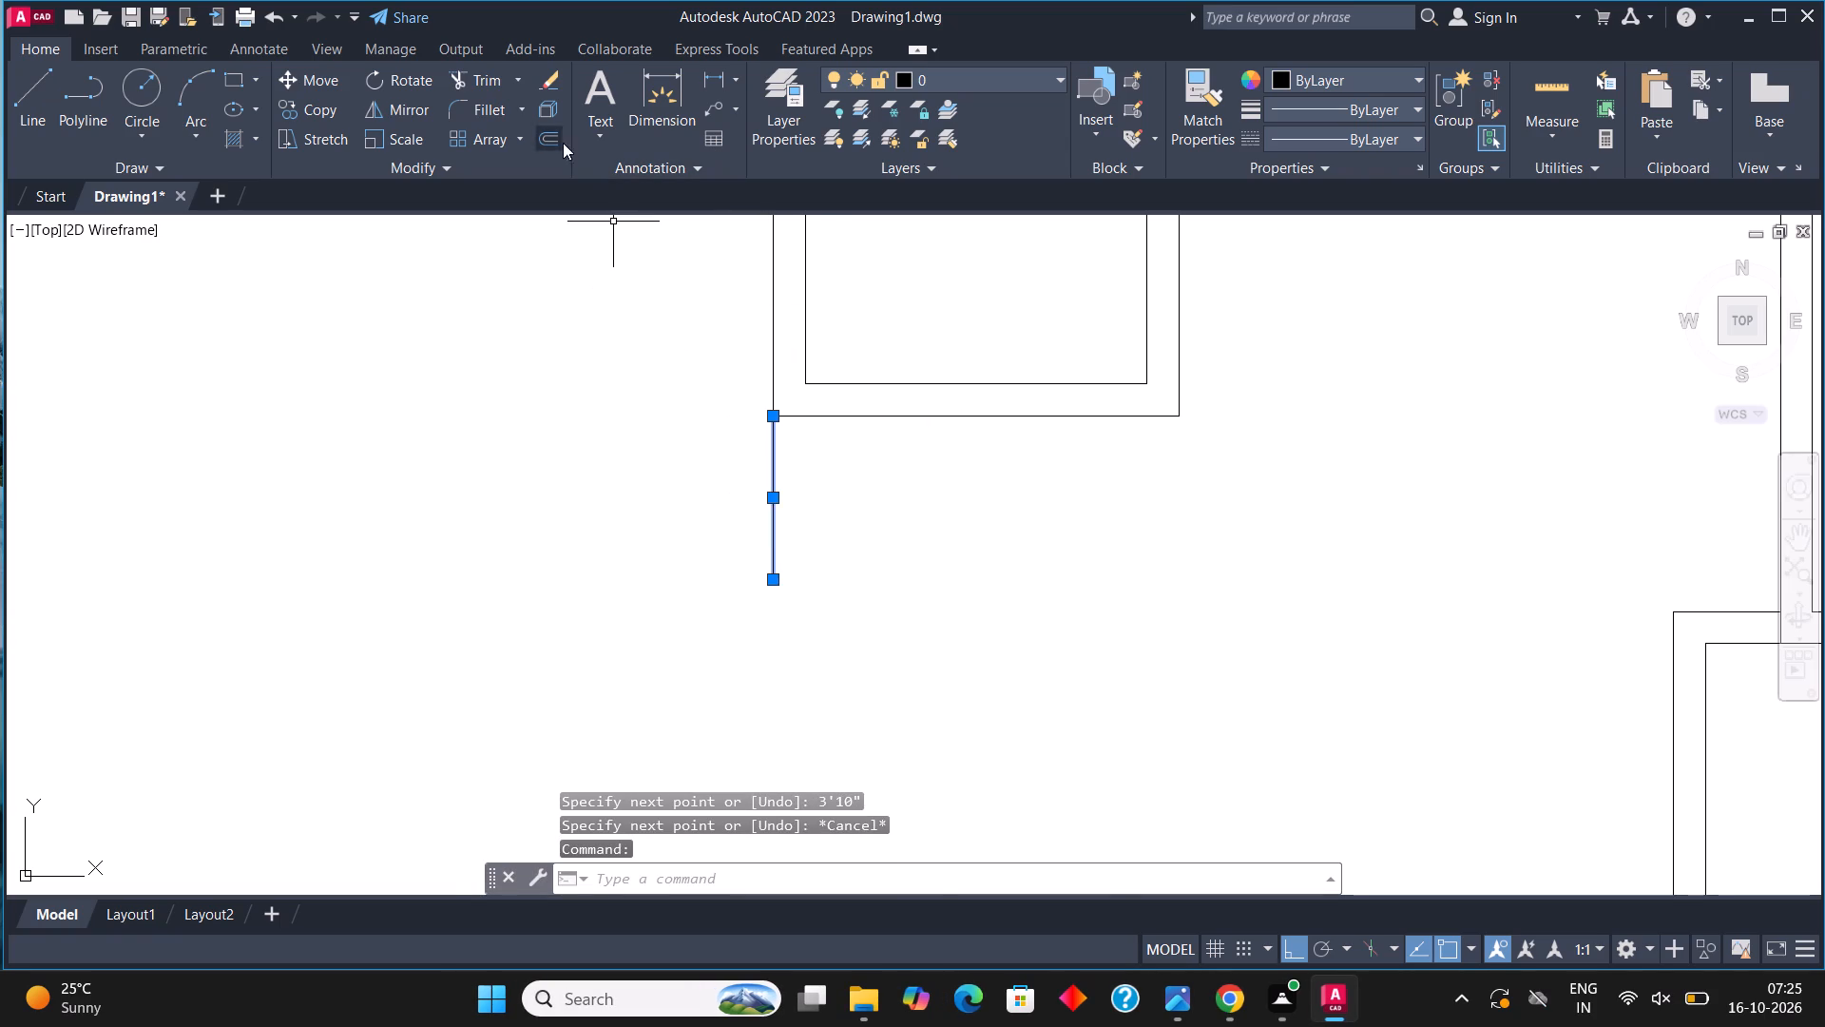
pyautogui.click(550, 131)
pyautogui.click(771, 483)
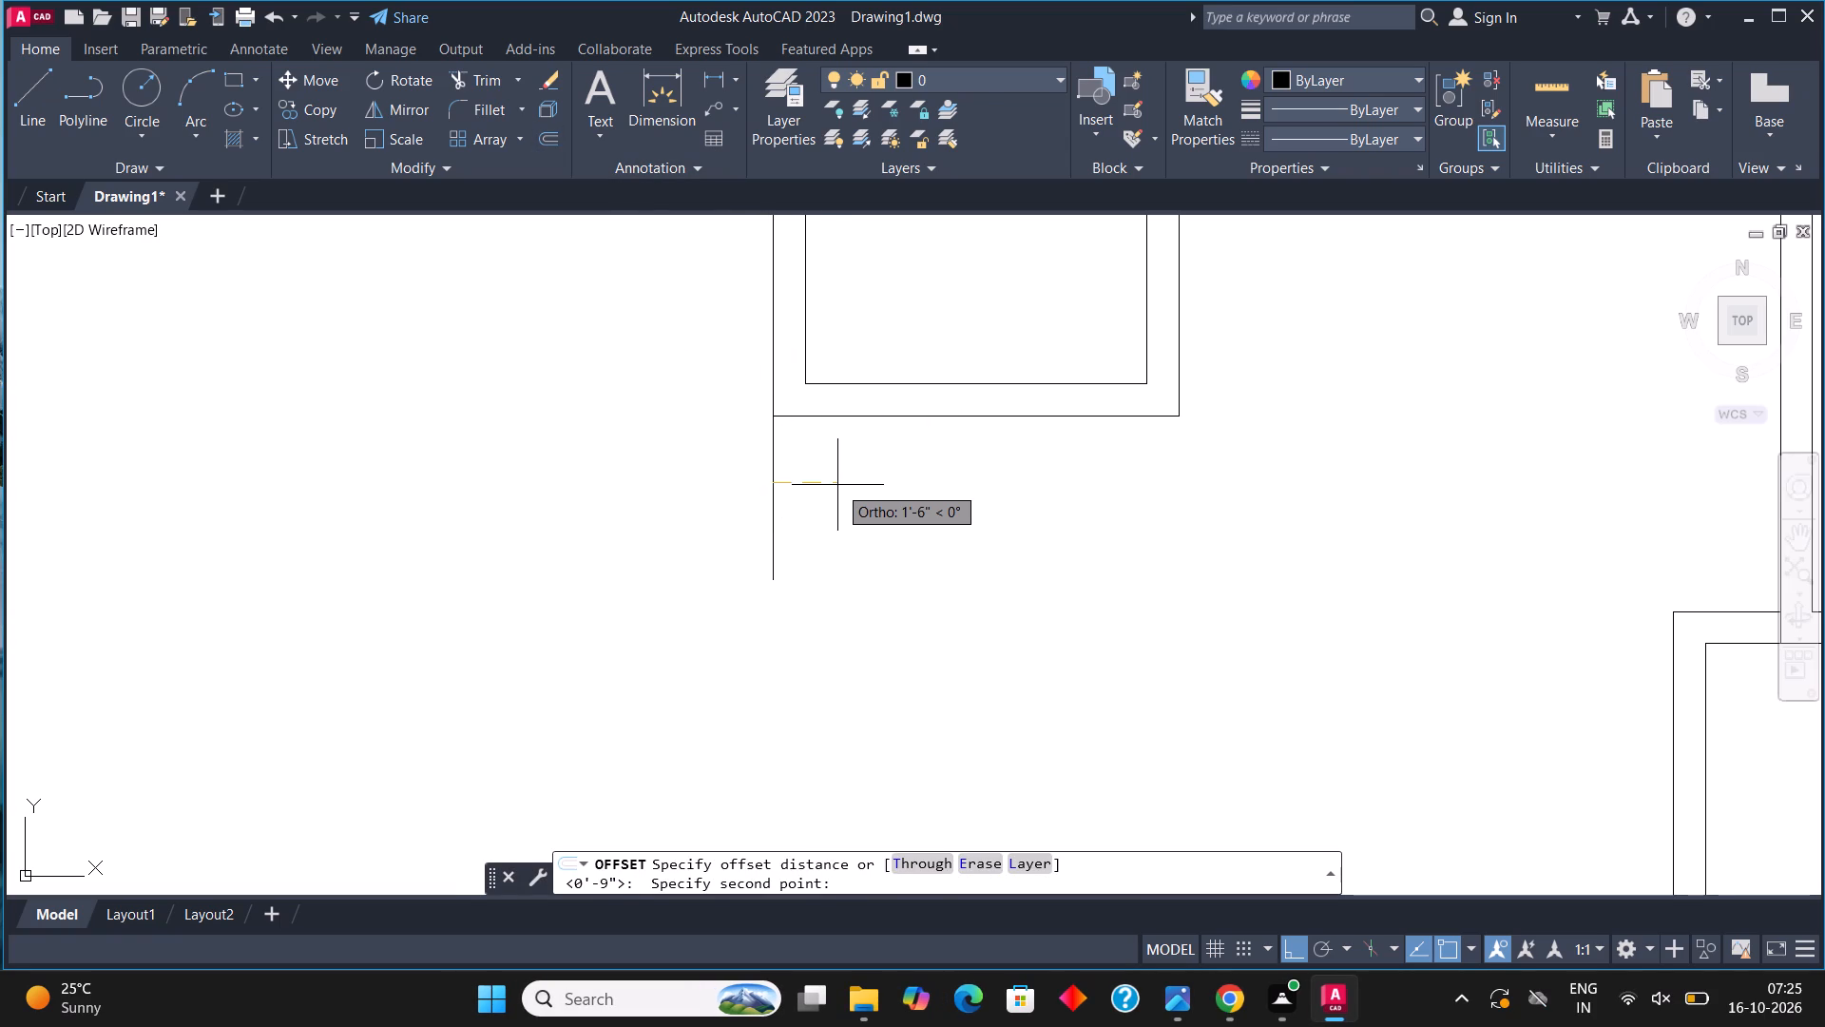
pyautogui.press('9')
pyautogui.hotkey('shift', '"')
pyautogui.press('Return')
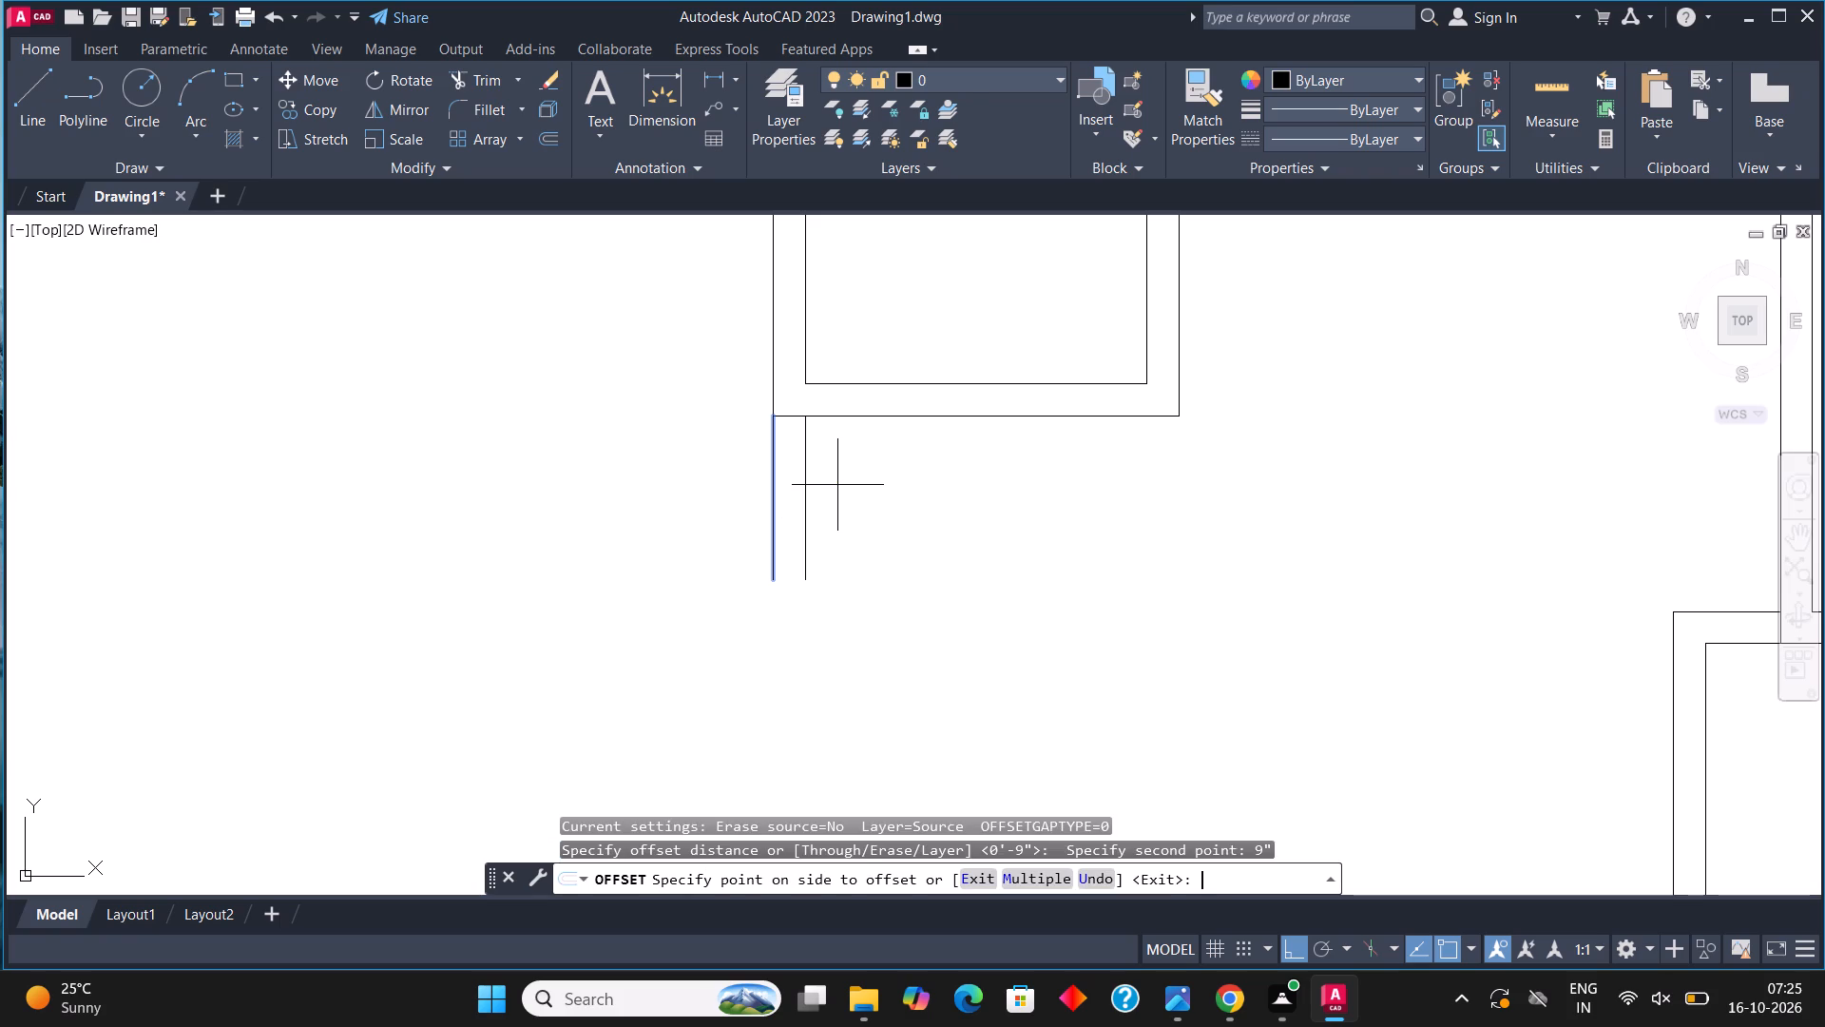
pyautogui.click(904, 572)
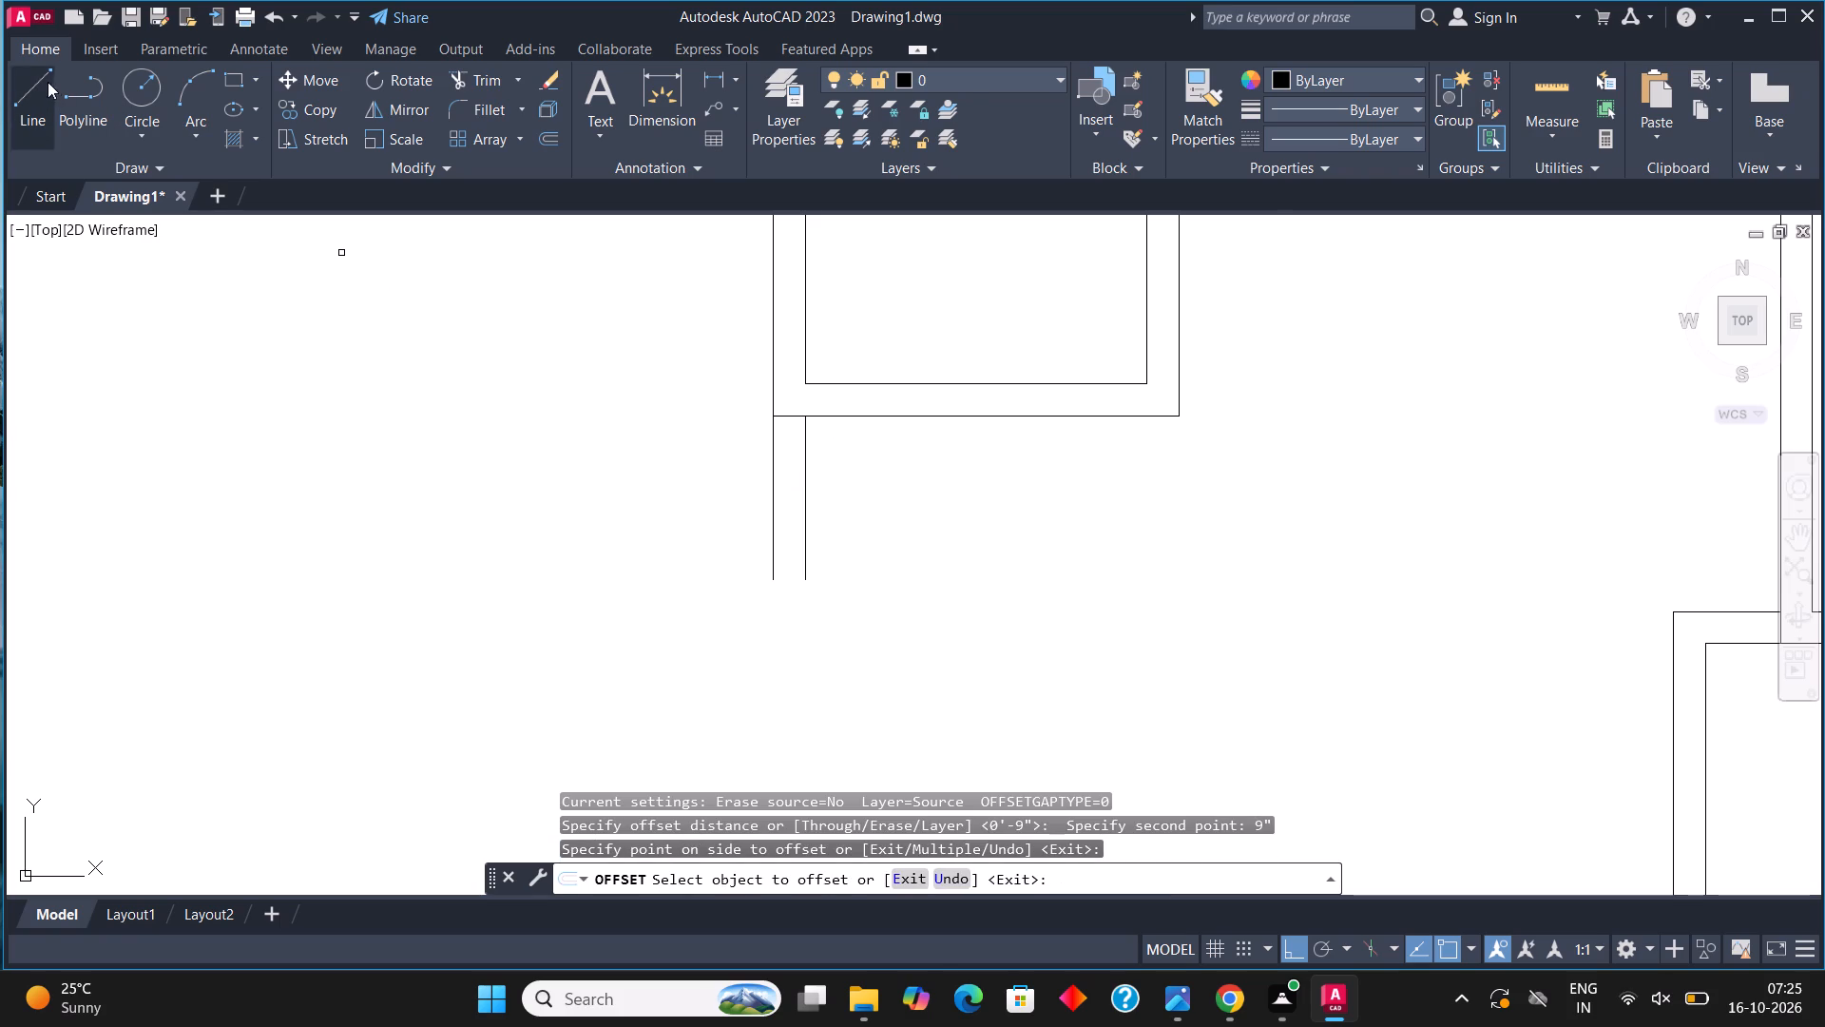
# From the top of the inner left wall line, draw a line 5' to the right and 3'10" downward.
pyautogui.click(34, 72)
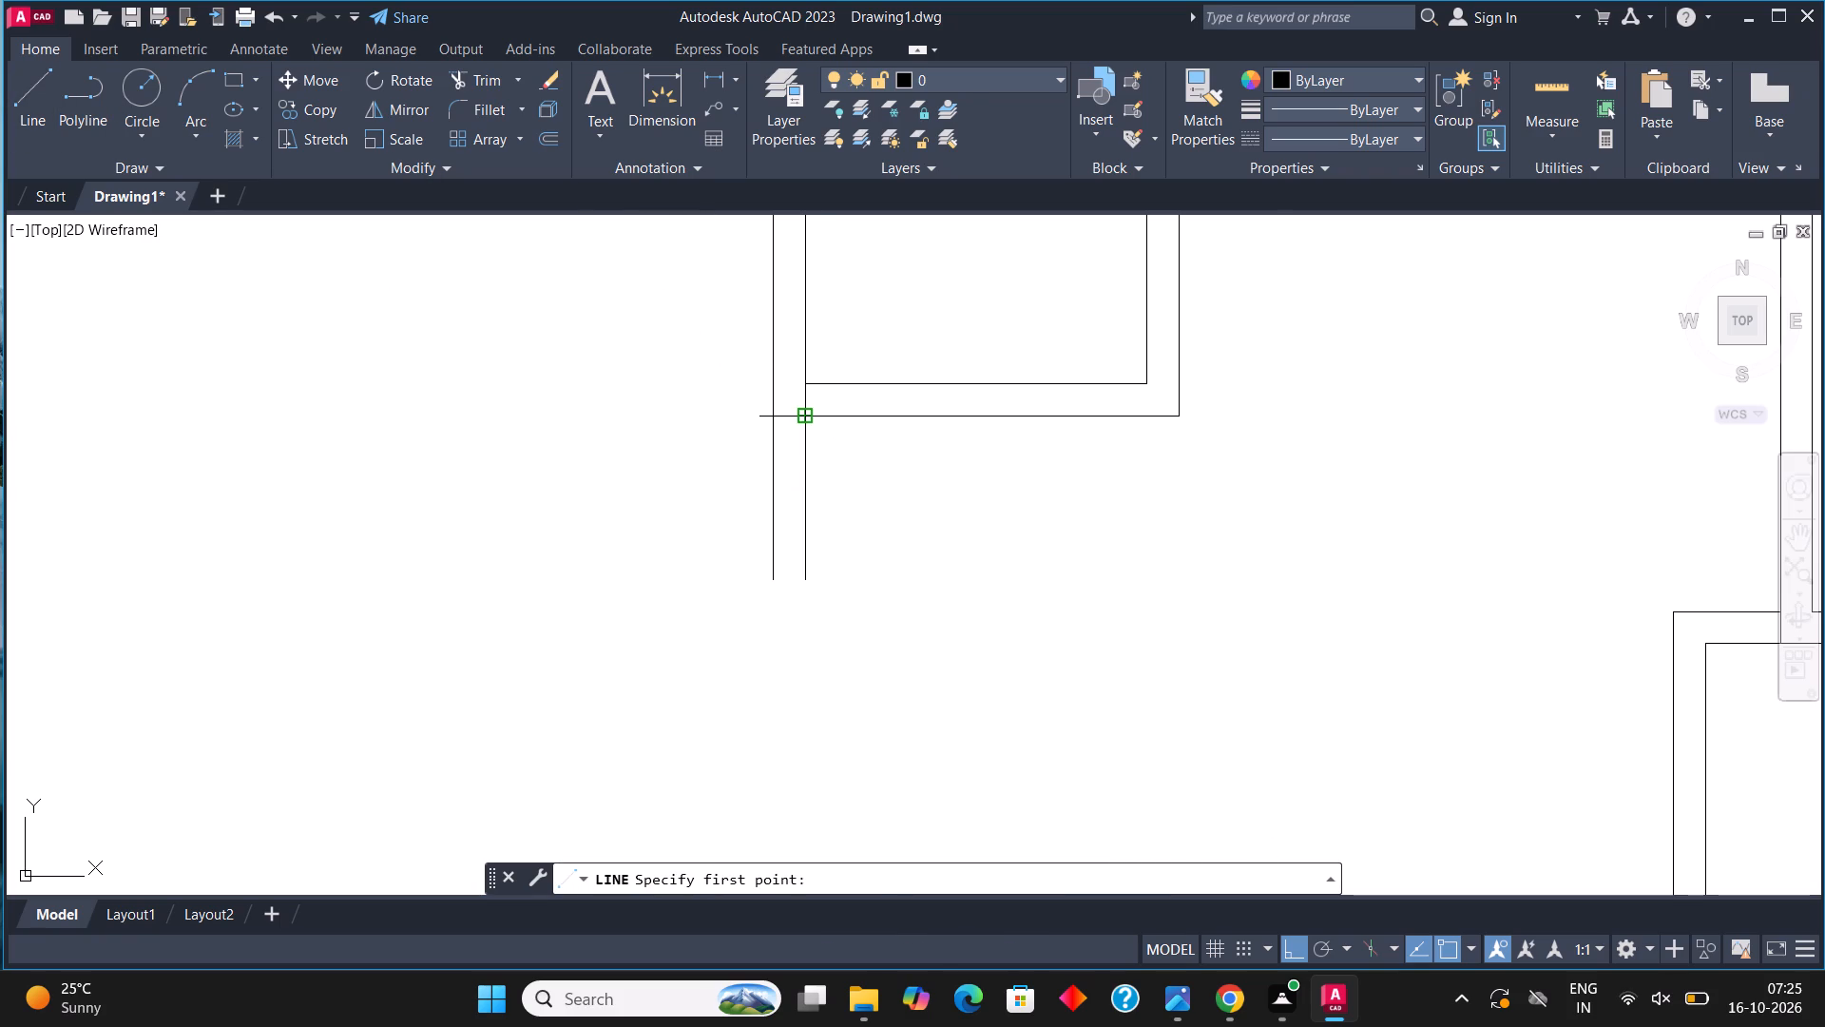
pyautogui.click(802, 417)
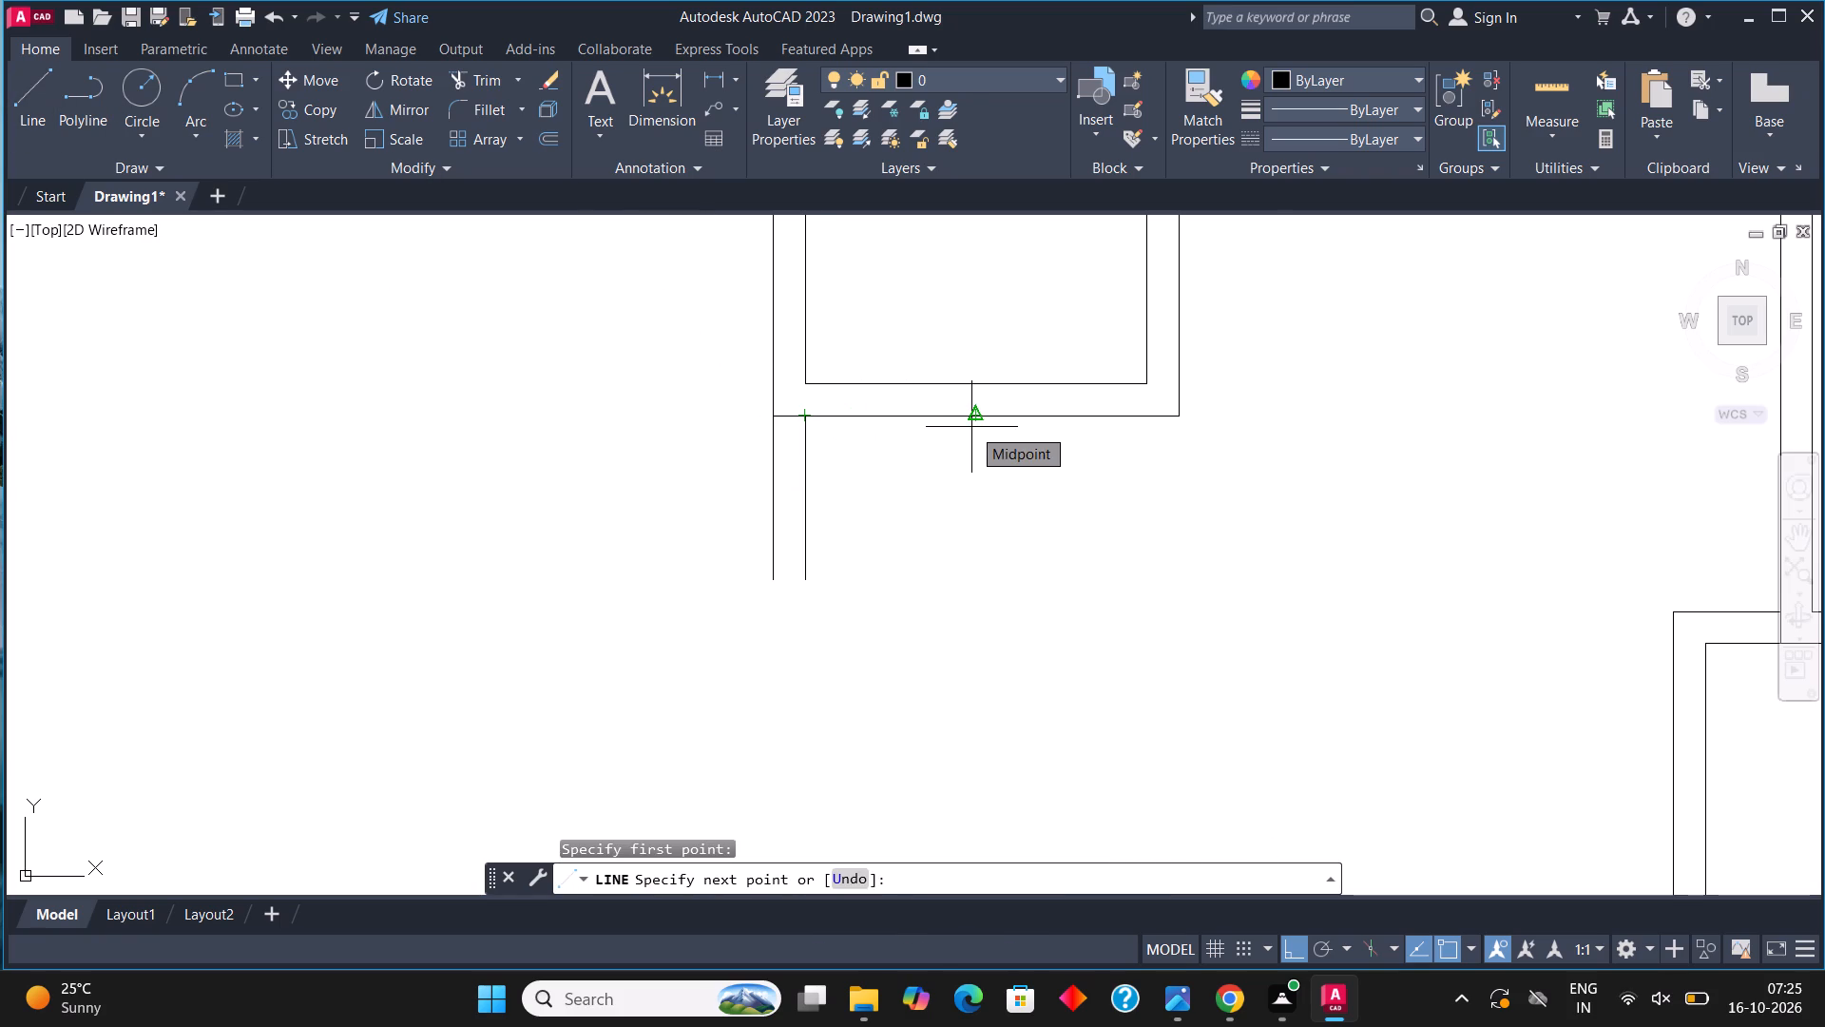
pyautogui.write("5'")
pyautogui.press('Return')
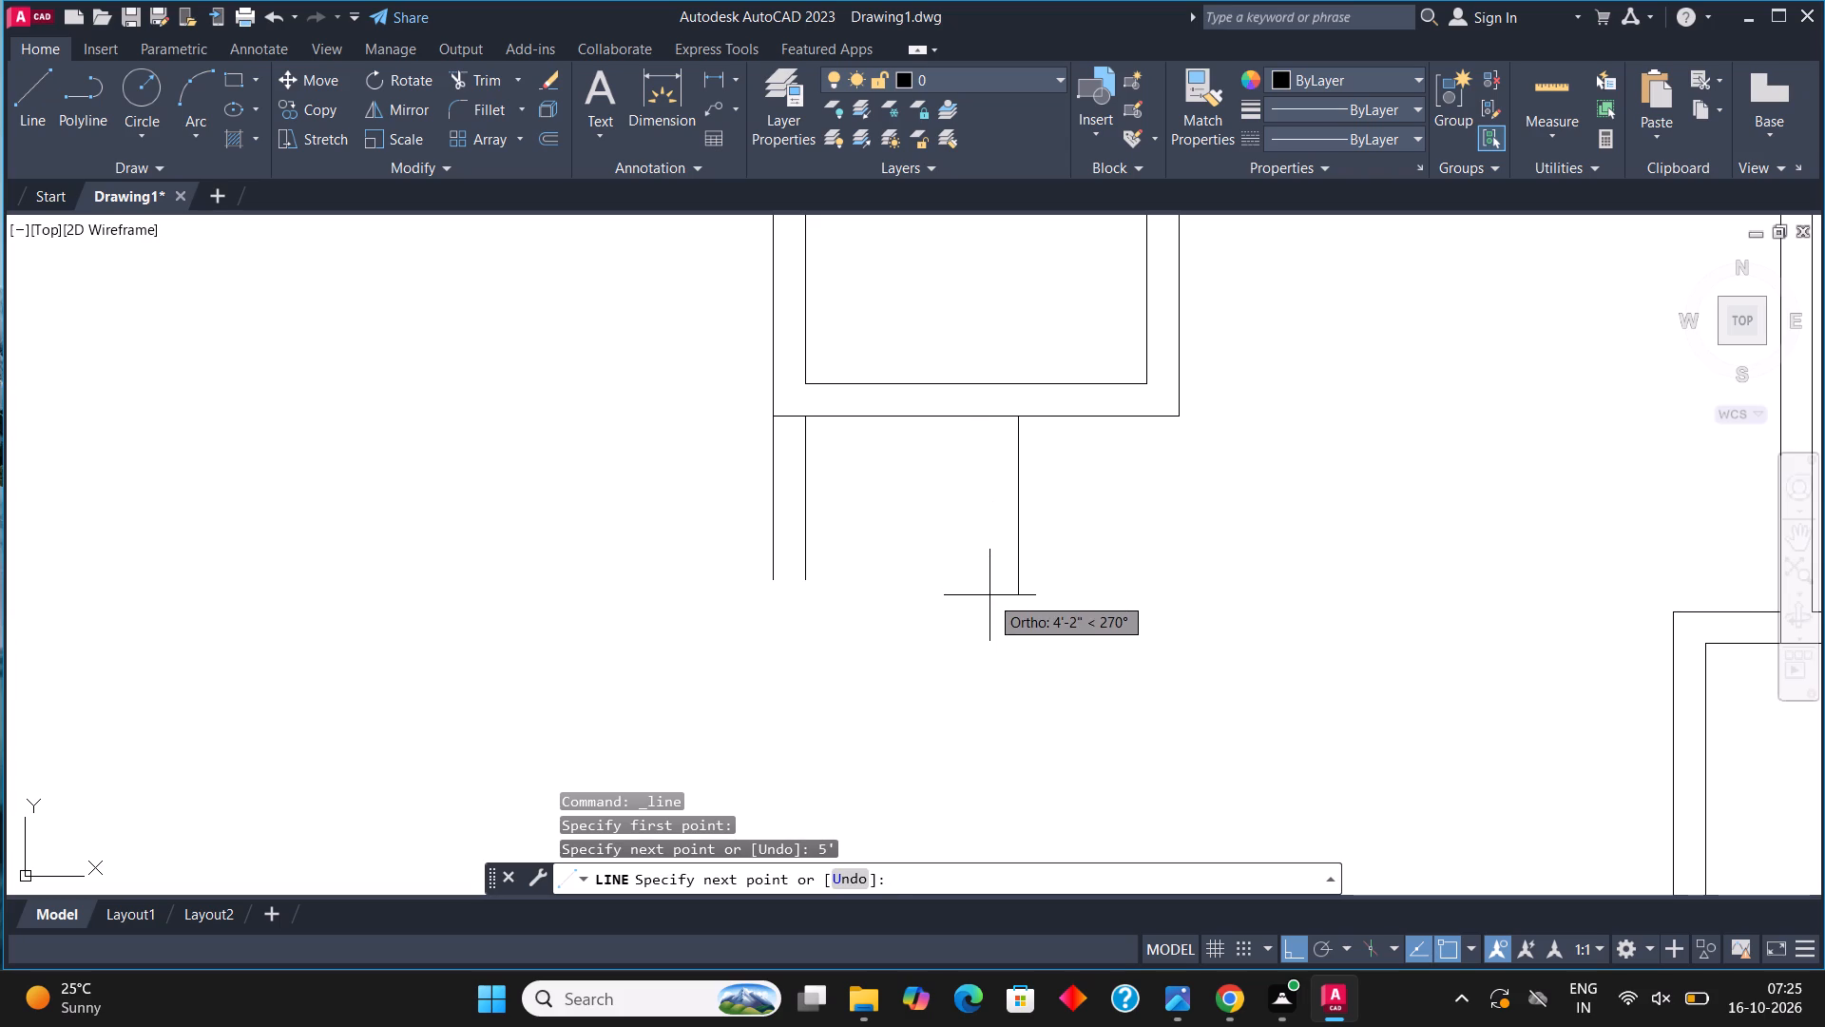
pyautogui.write('3\'10"')
pyautogui.press('Return')
pyautogui.press('Escape')
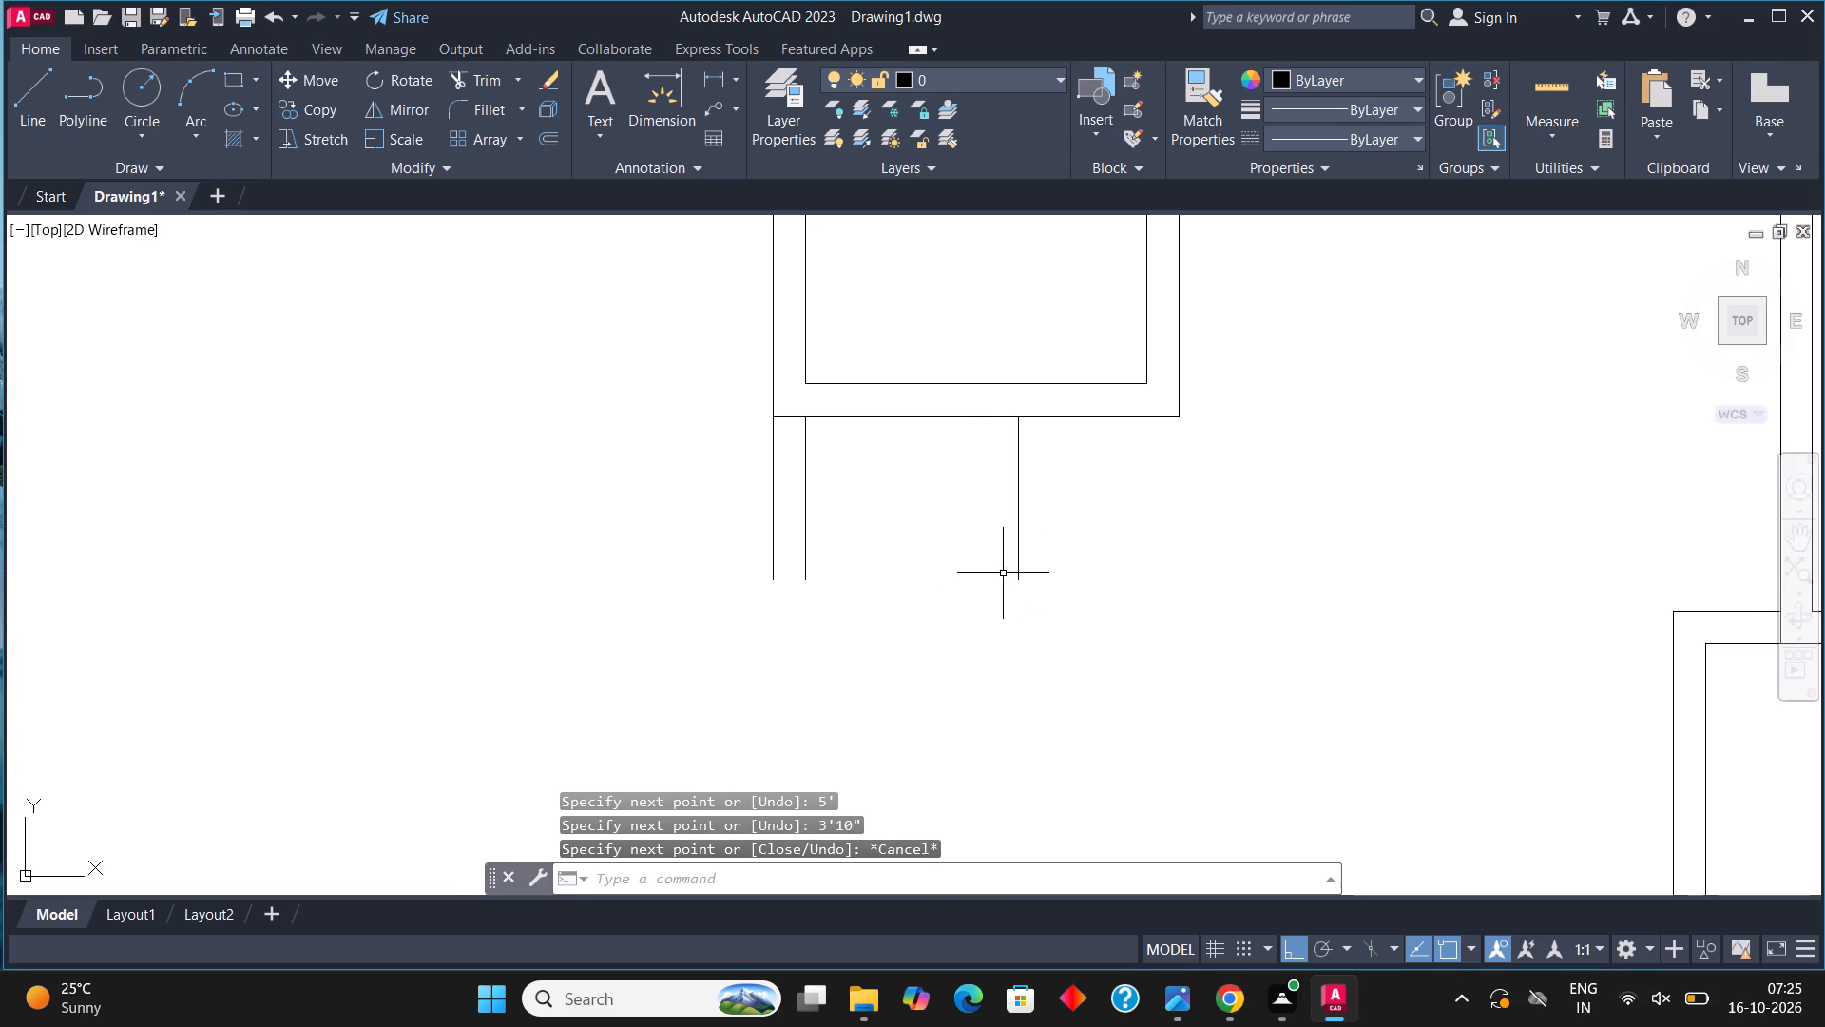
# Offset the small room's 3'10" right inner line 9" to the right to form its right wall.
pyautogui.click(1015, 524)
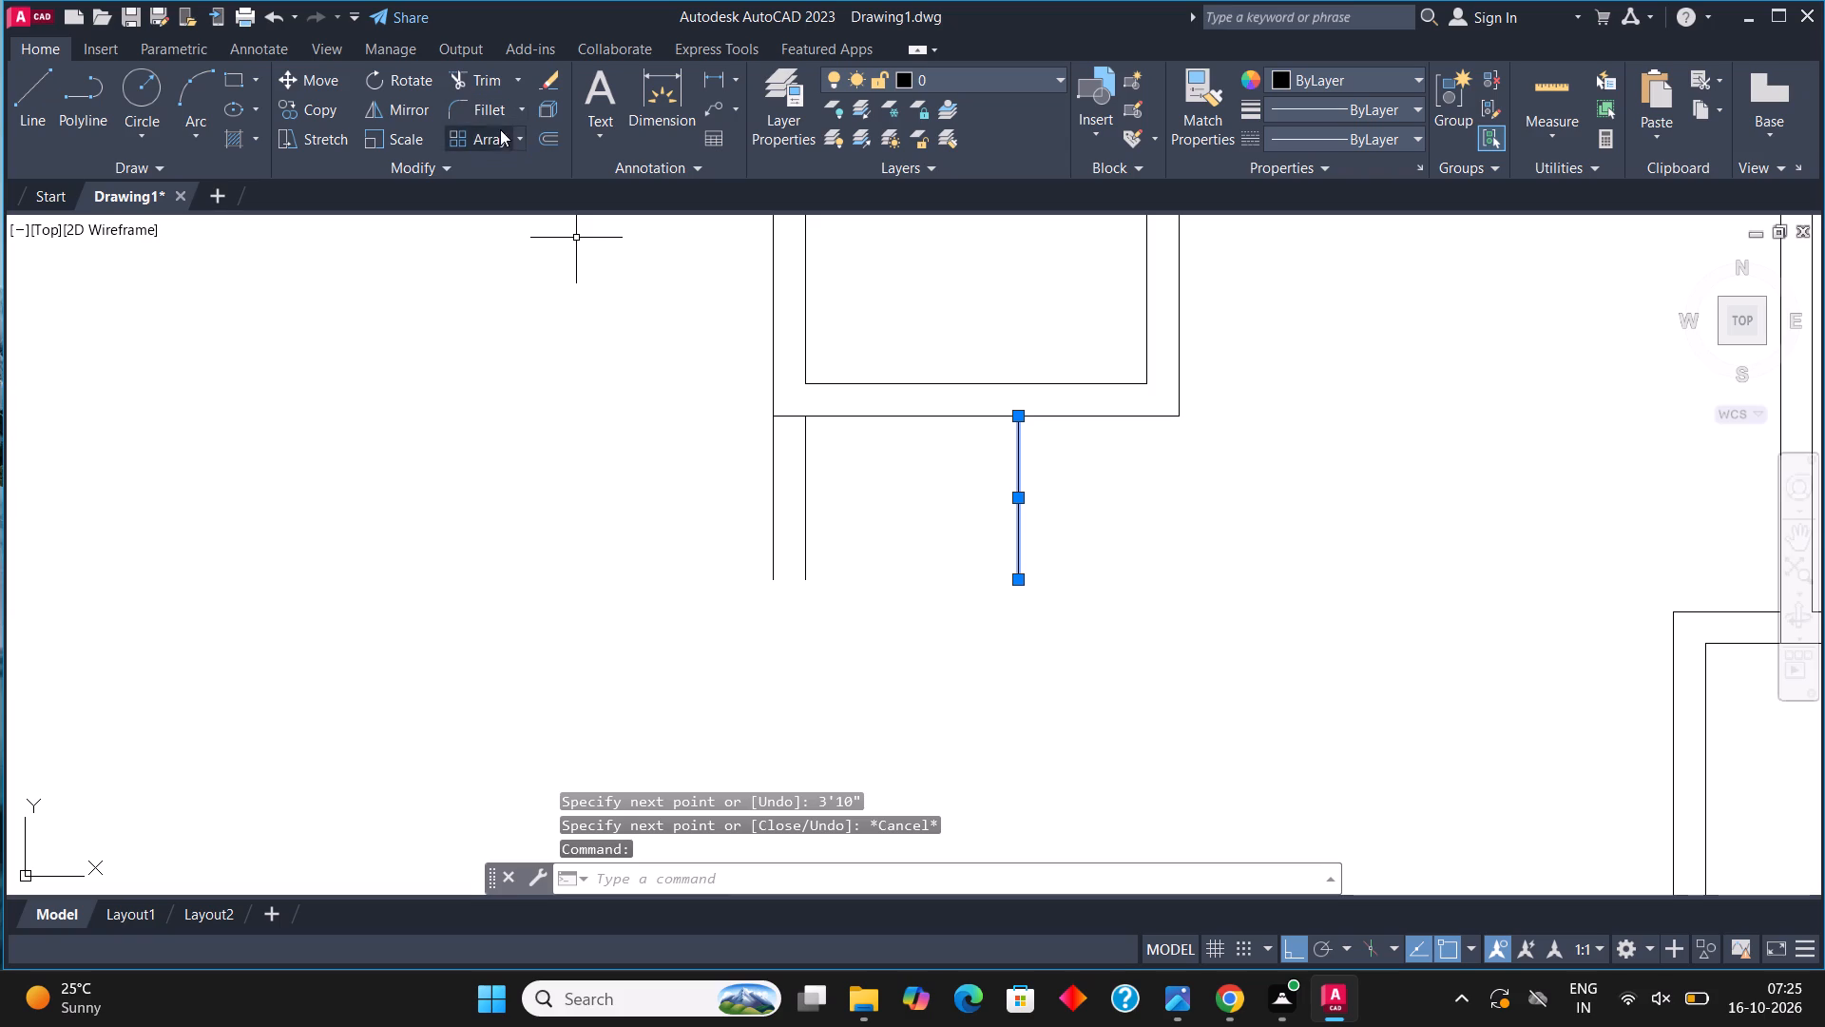
pyautogui.click(551, 132)
pyautogui.click(1011, 490)
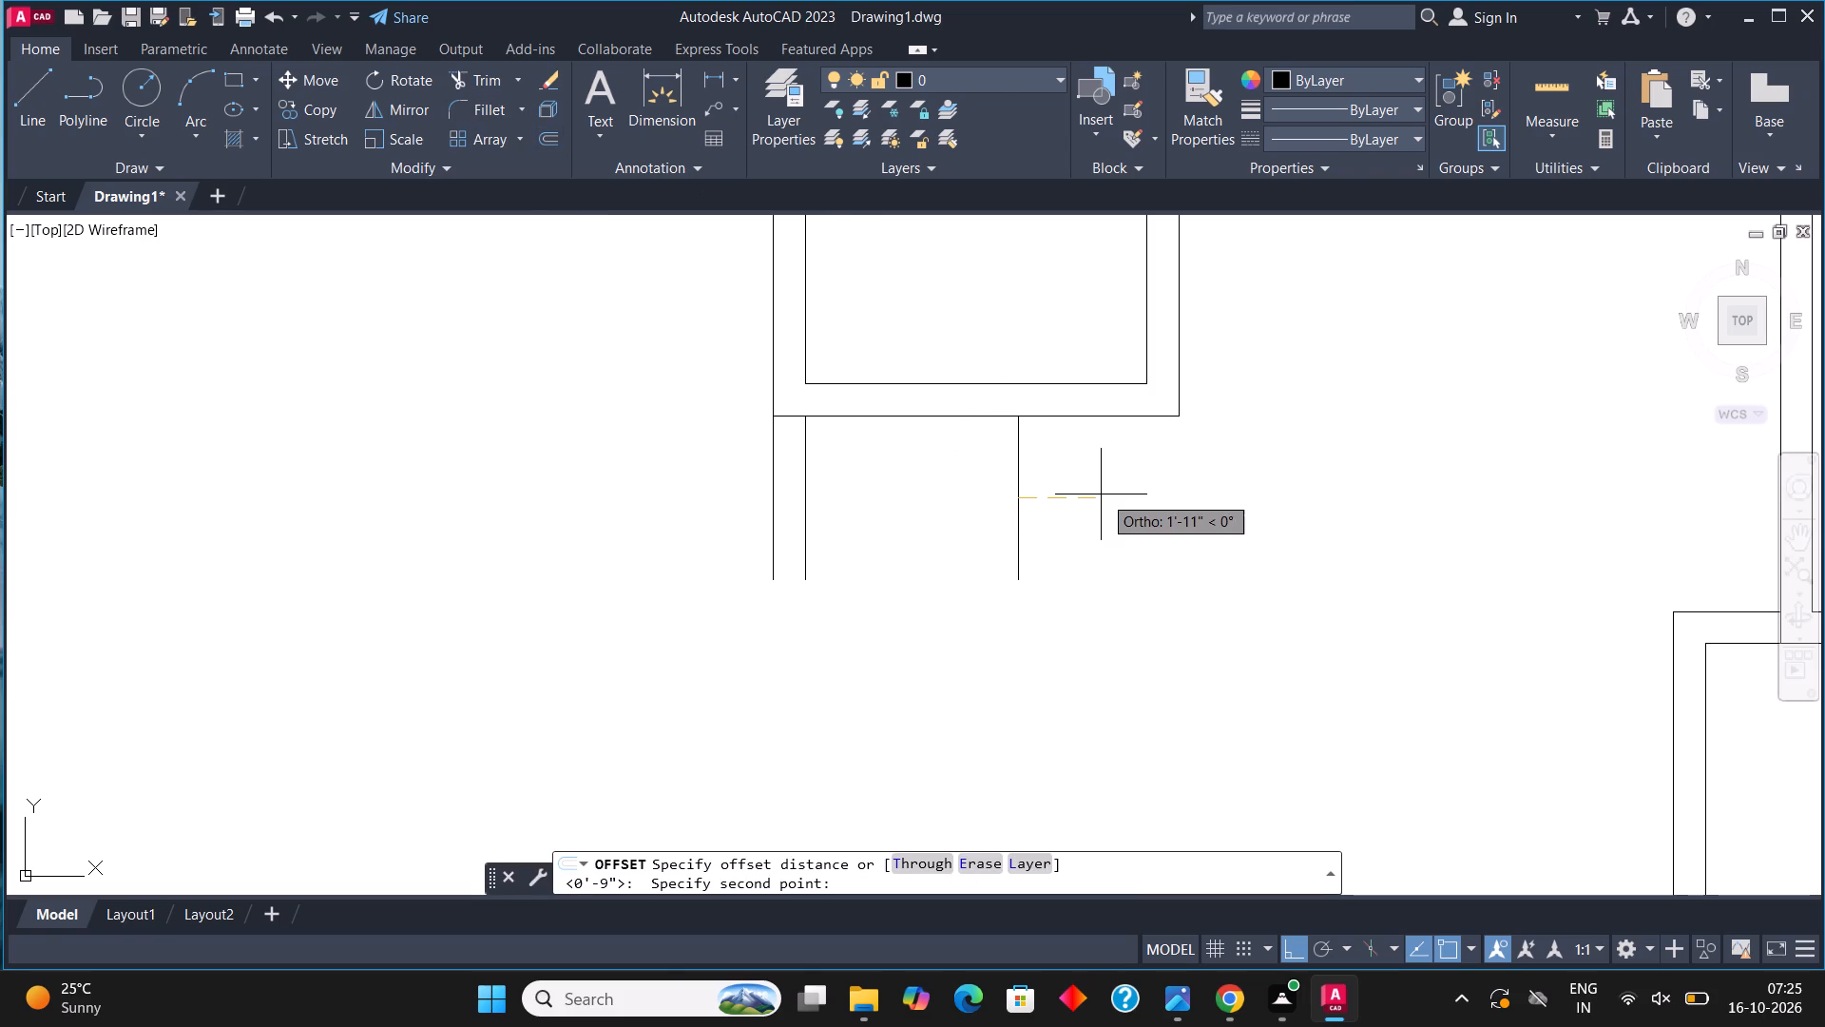
pyautogui.write('9"')
pyautogui.press('Return')
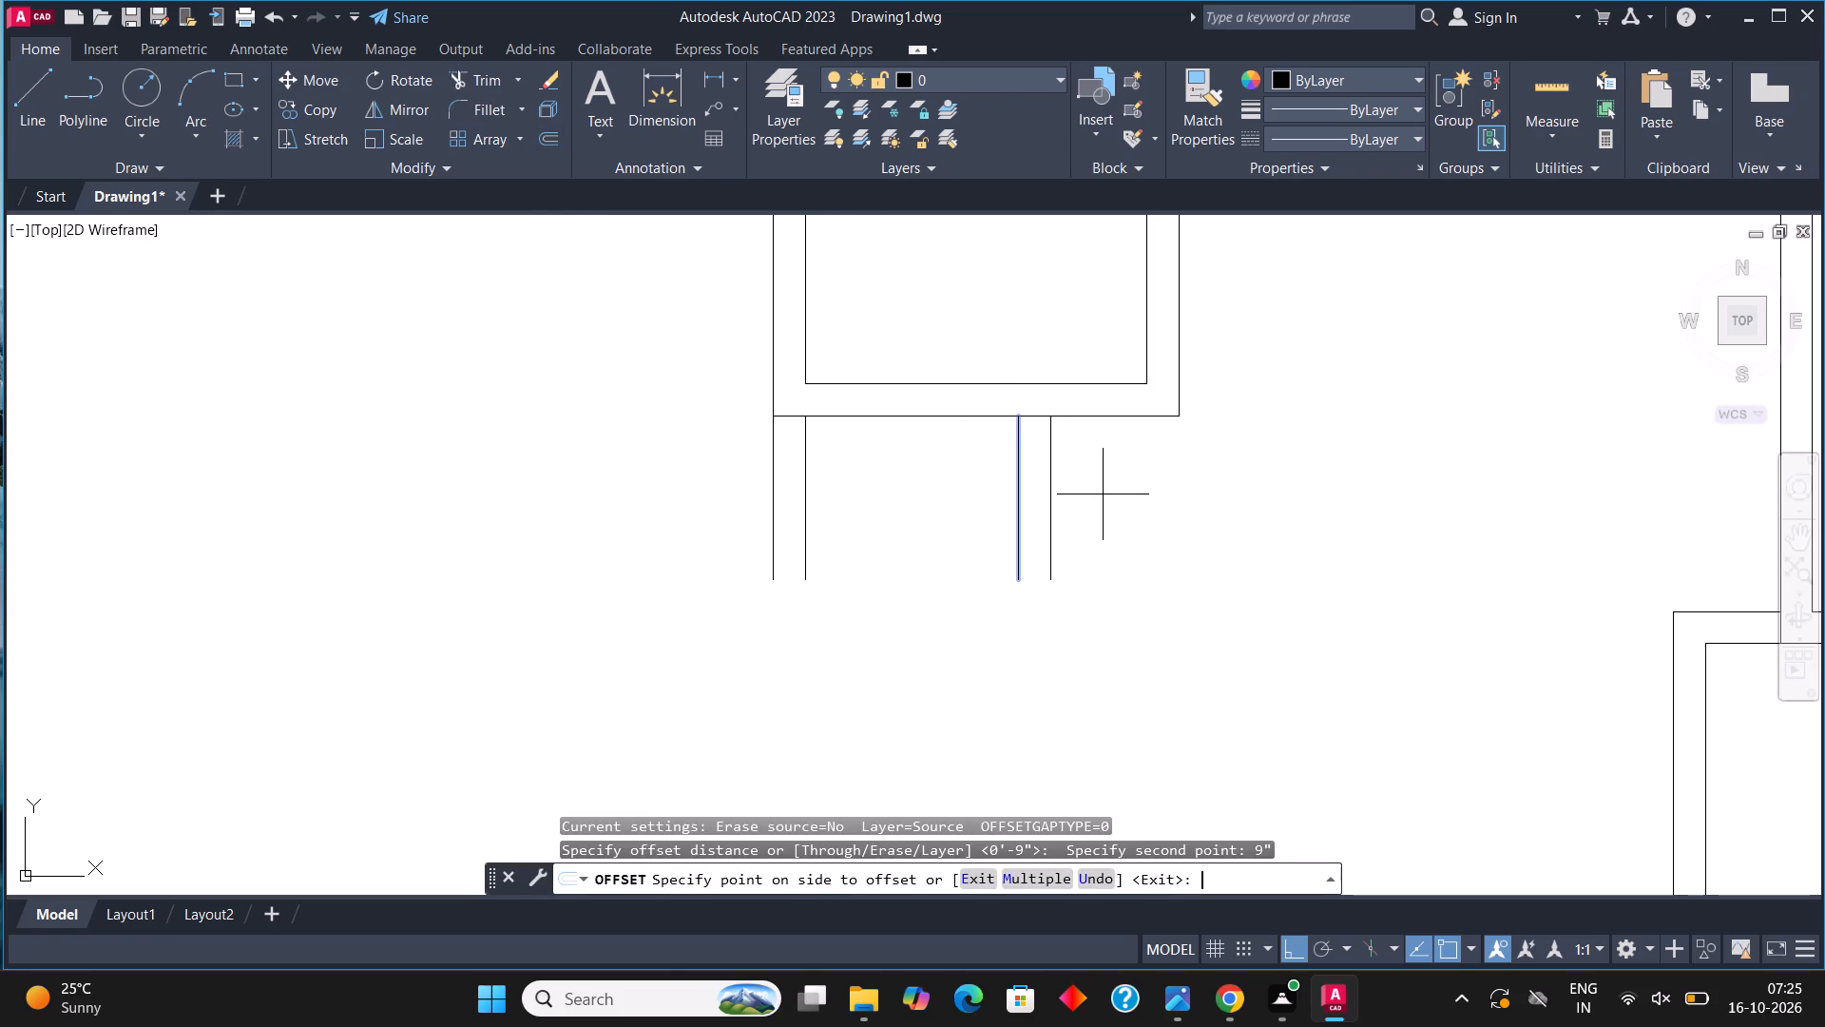
pyautogui.click(1125, 540)
pyautogui.press('Escape')
# Draw a horizontal line joining the lower ends of the small room's two inner wall lines.
pyautogui.click(13, 93)
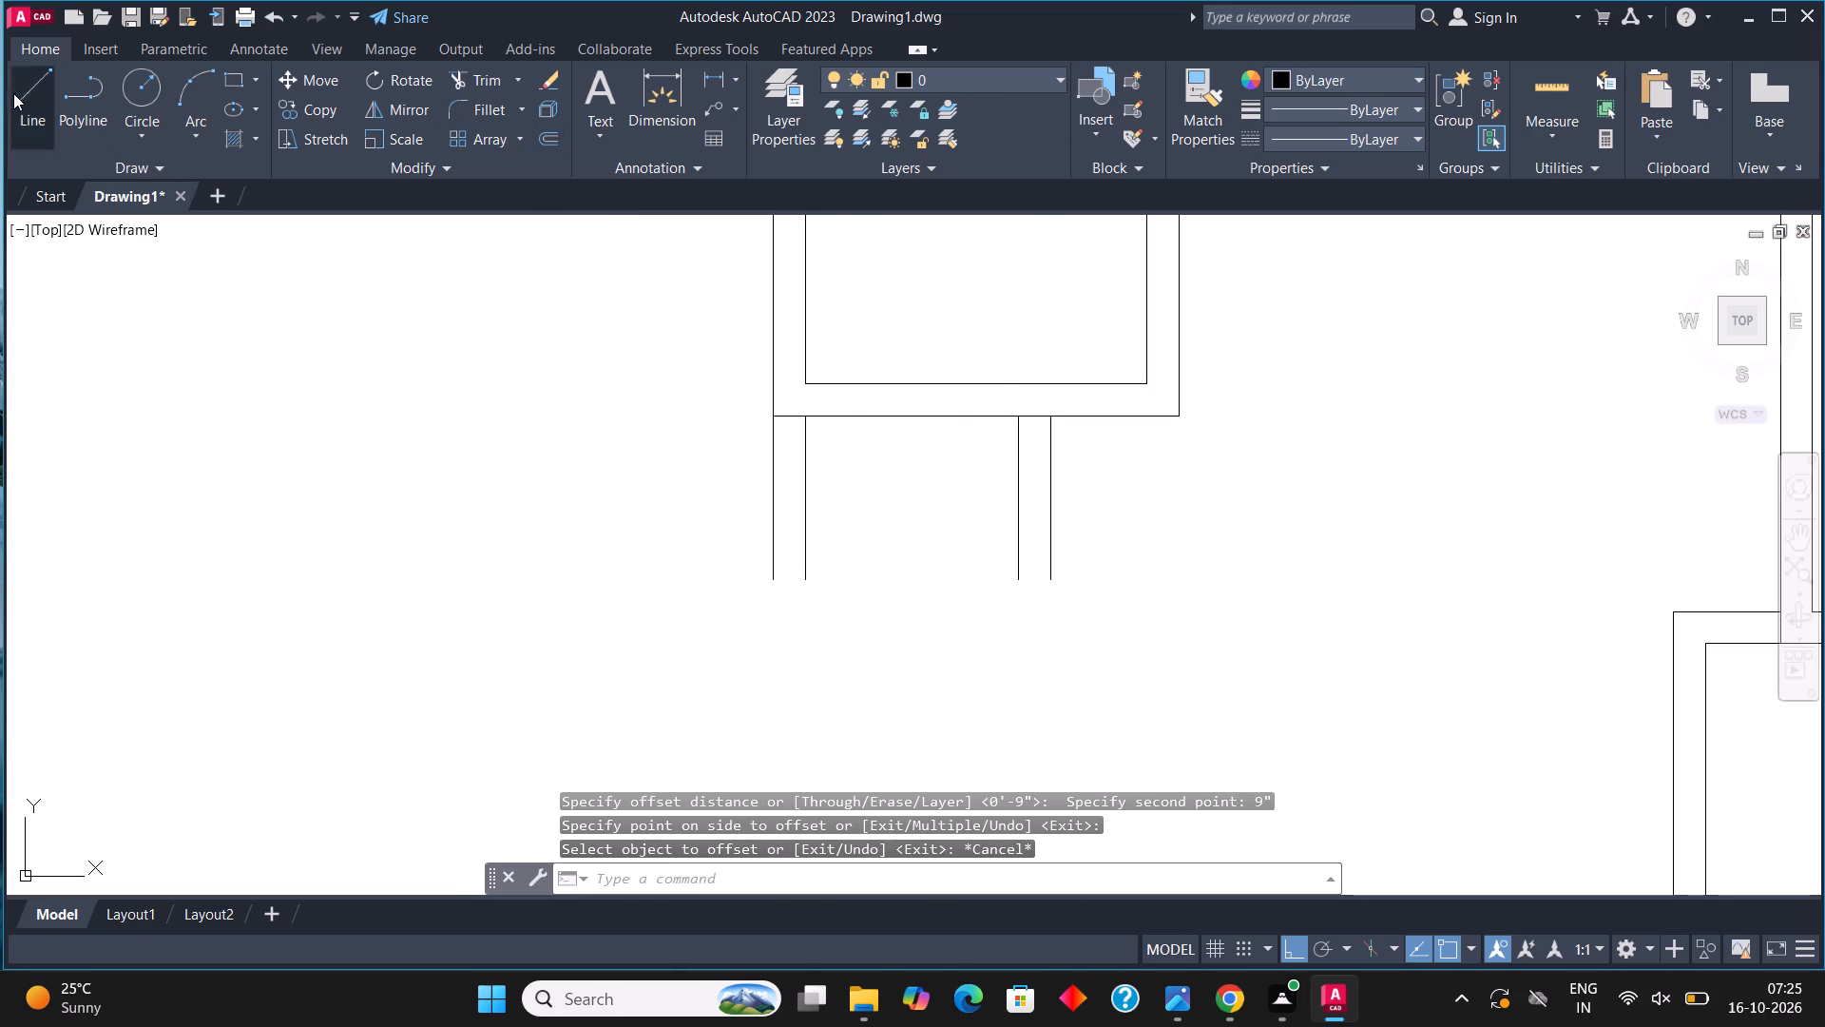
pyautogui.click(801, 576)
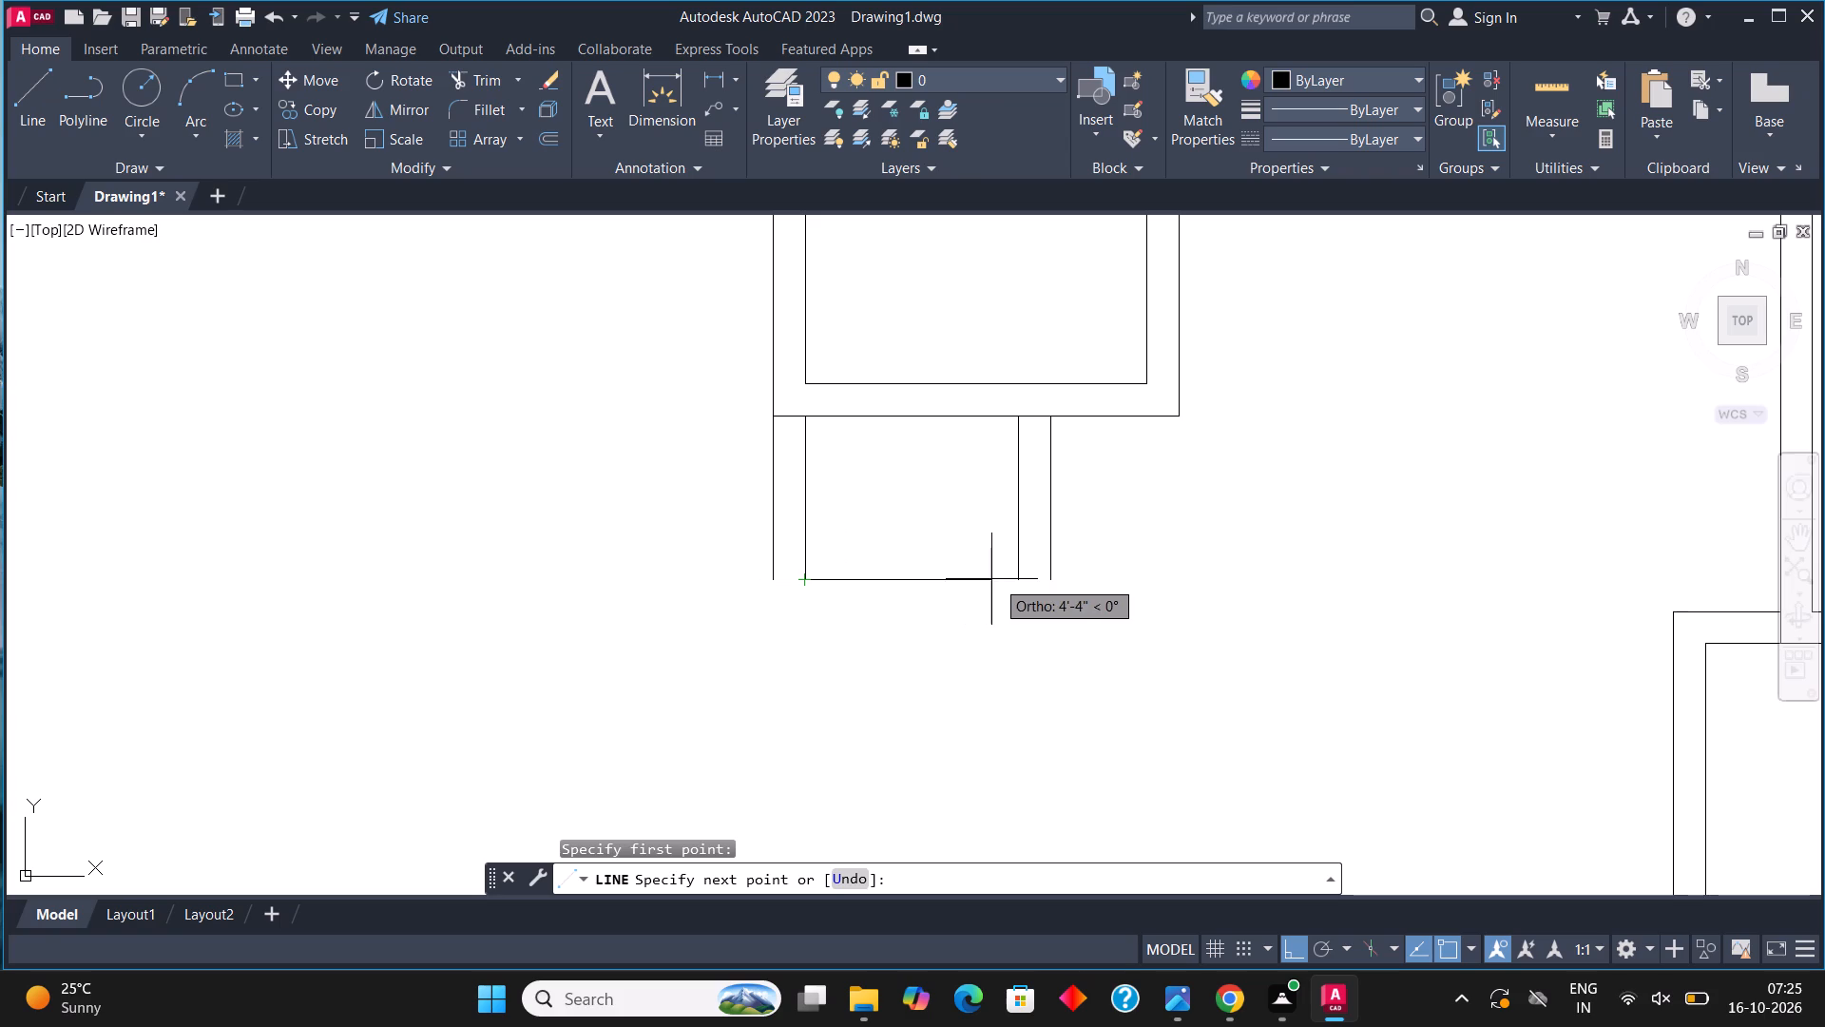
pyautogui.click(1016, 579)
pyautogui.press('Escape')
# Offset the small room's inner bottom line 9" downward to form its bottom wall.
pyautogui.click(916, 571)
pyautogui.click(884, 632)
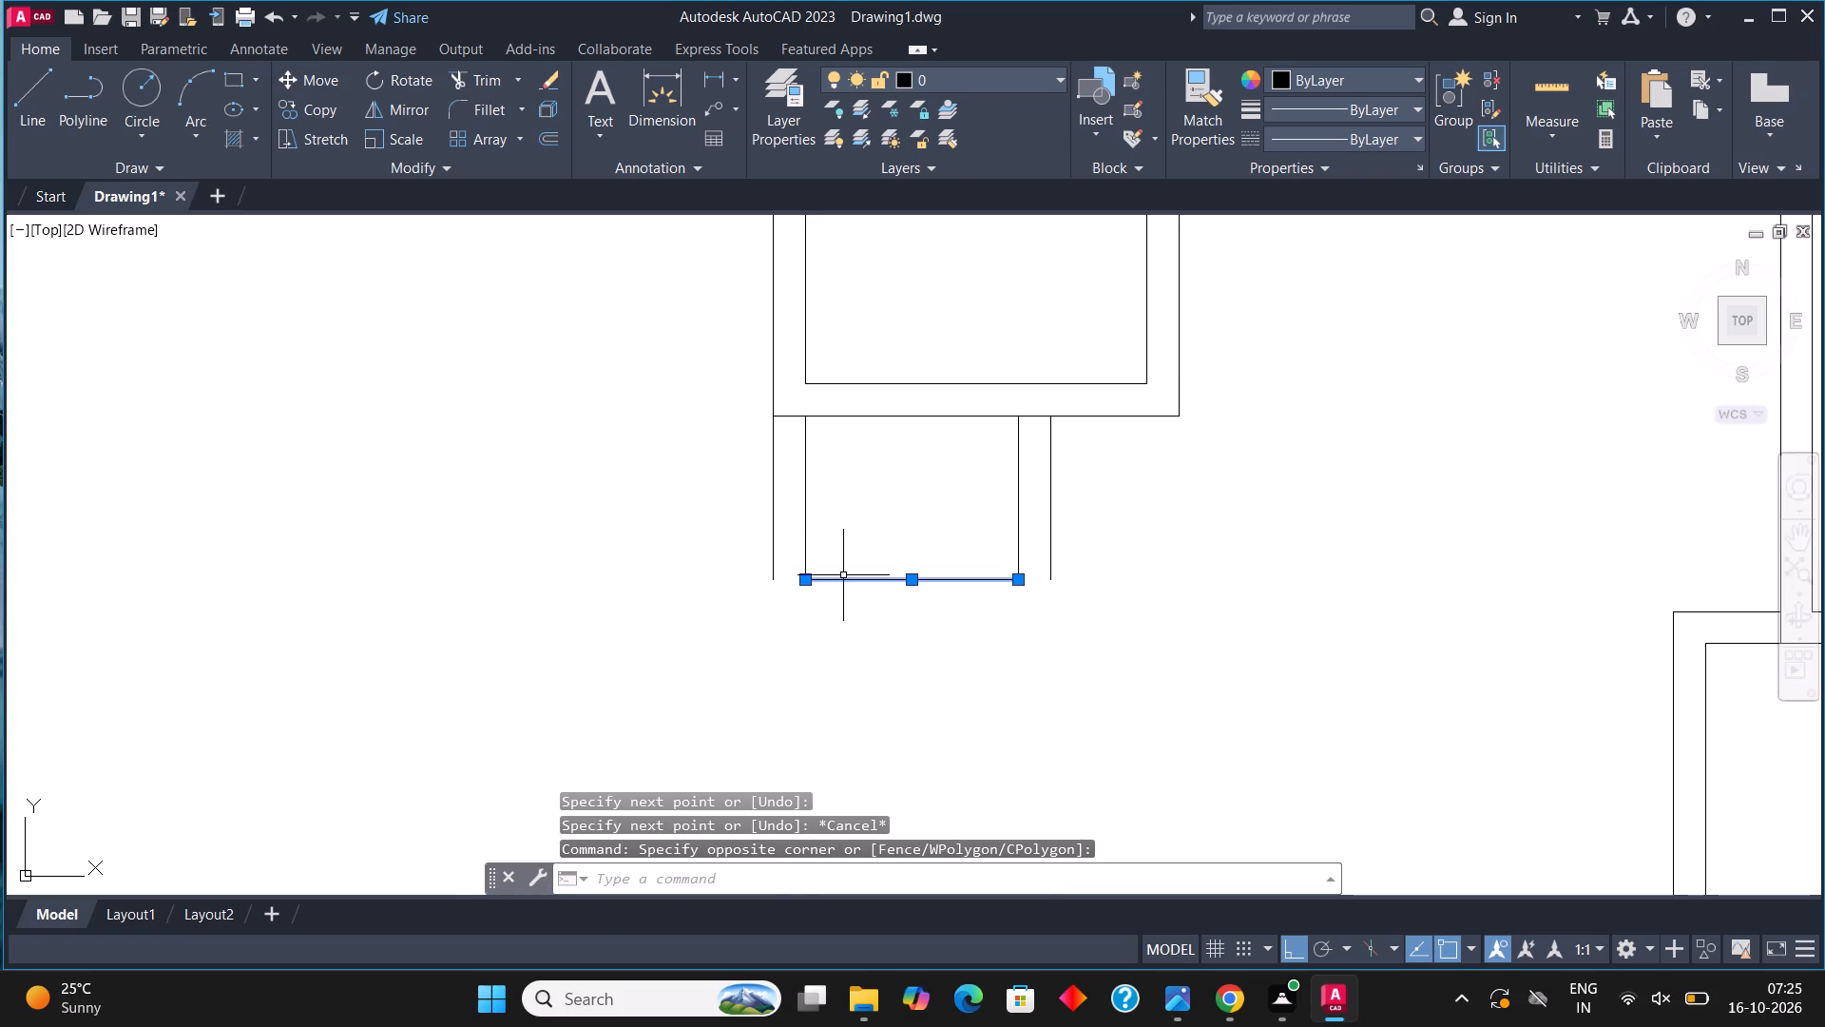
pyautogui.click(559, 134)
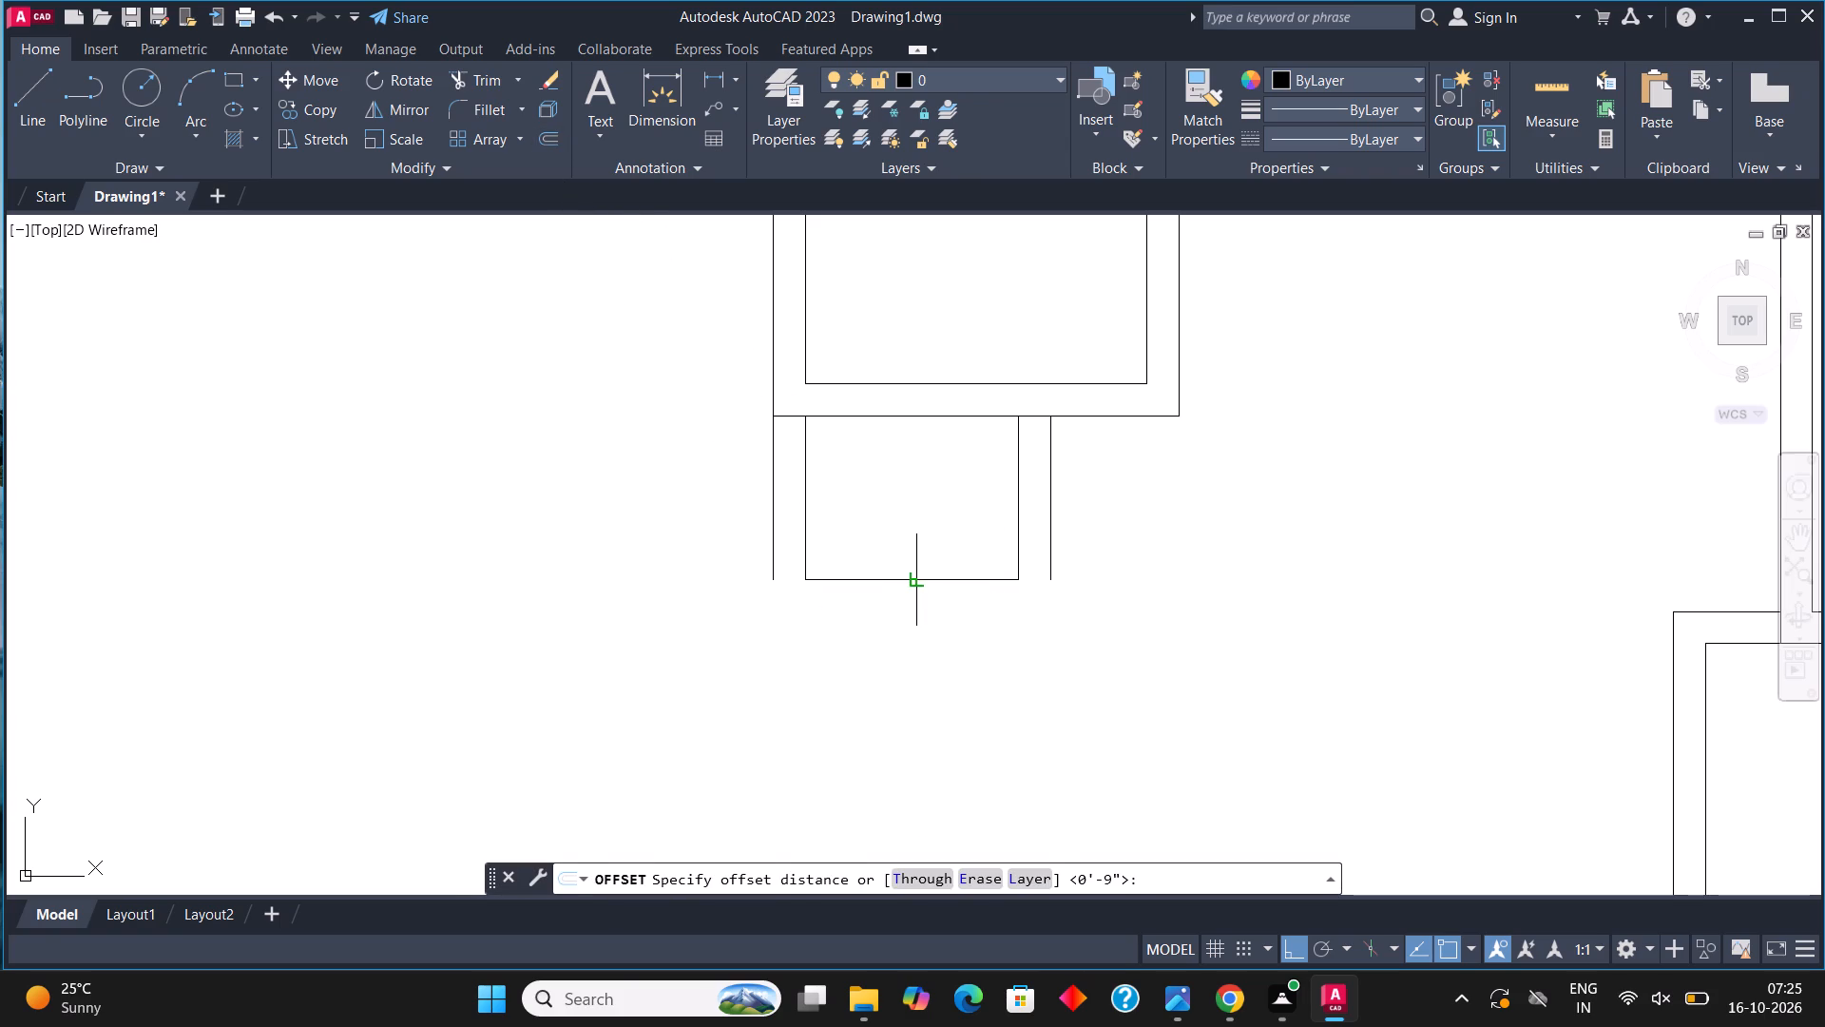
pyautogui.click(919, 574)
pyautogui.write('9"')
pyautogui.press('Return')
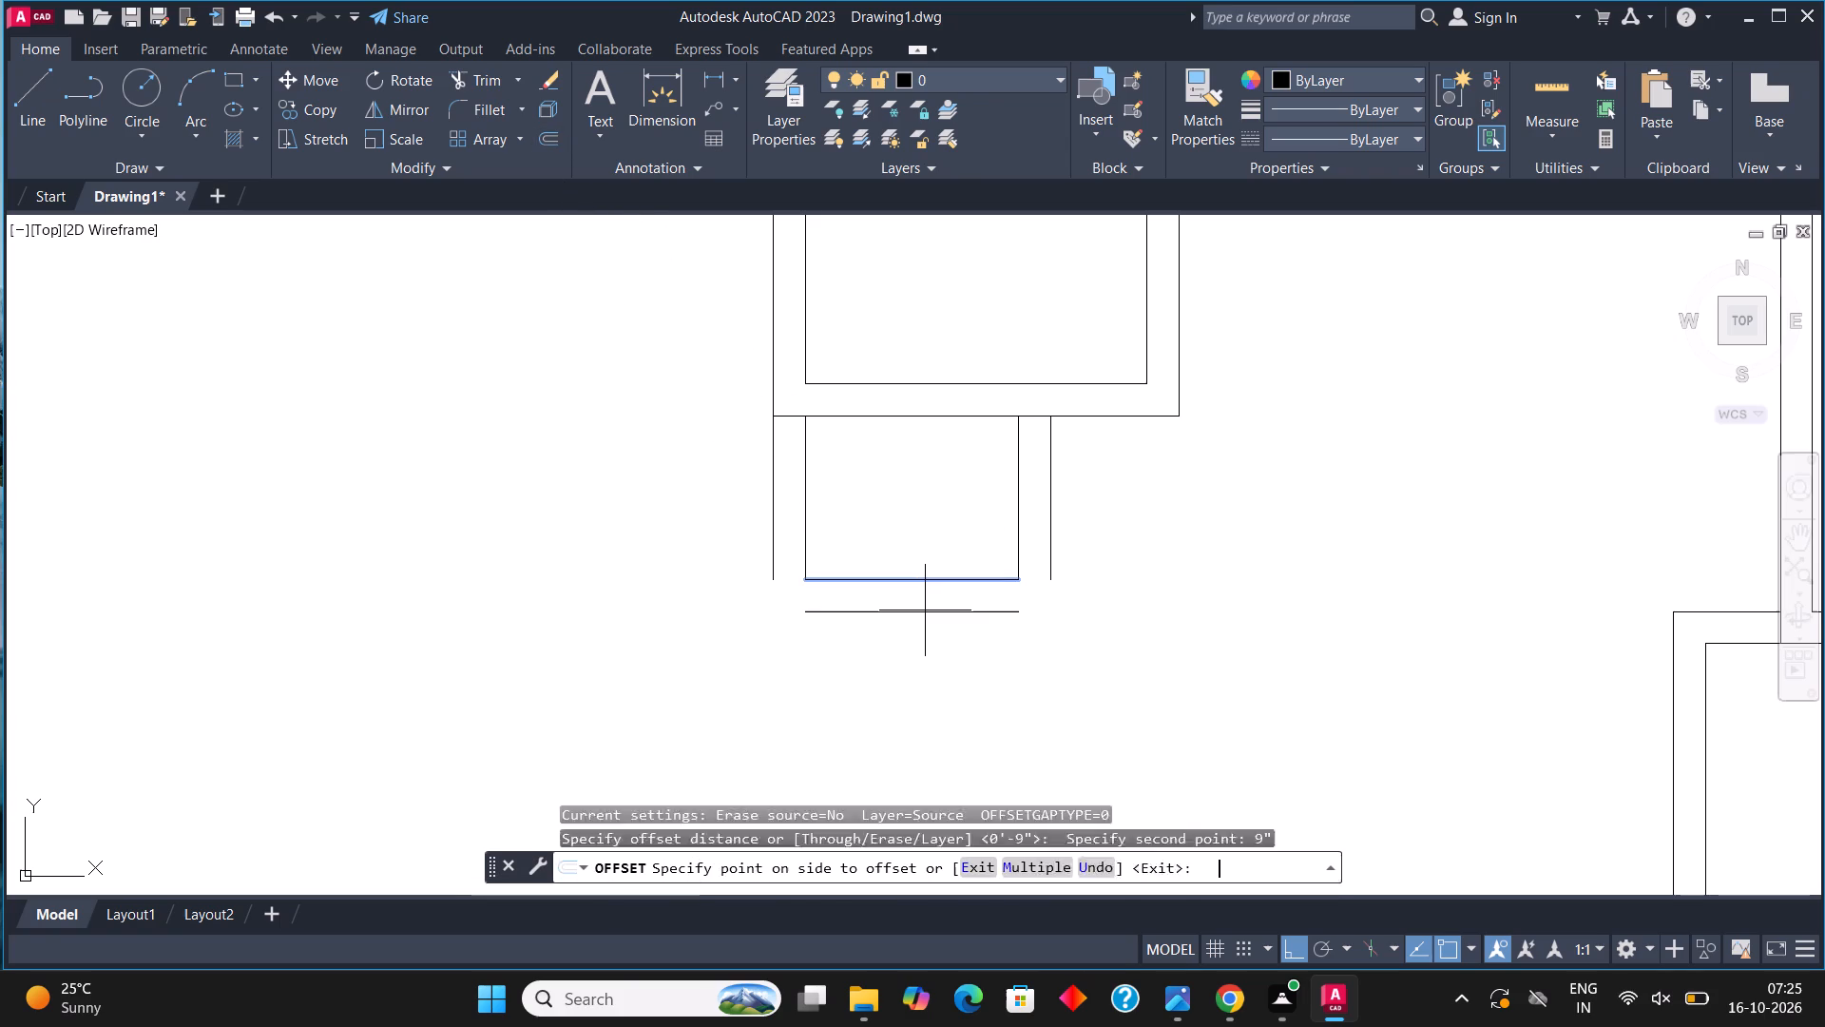
pyautogui.click(874, 688)
pyautogui.press('Escape')
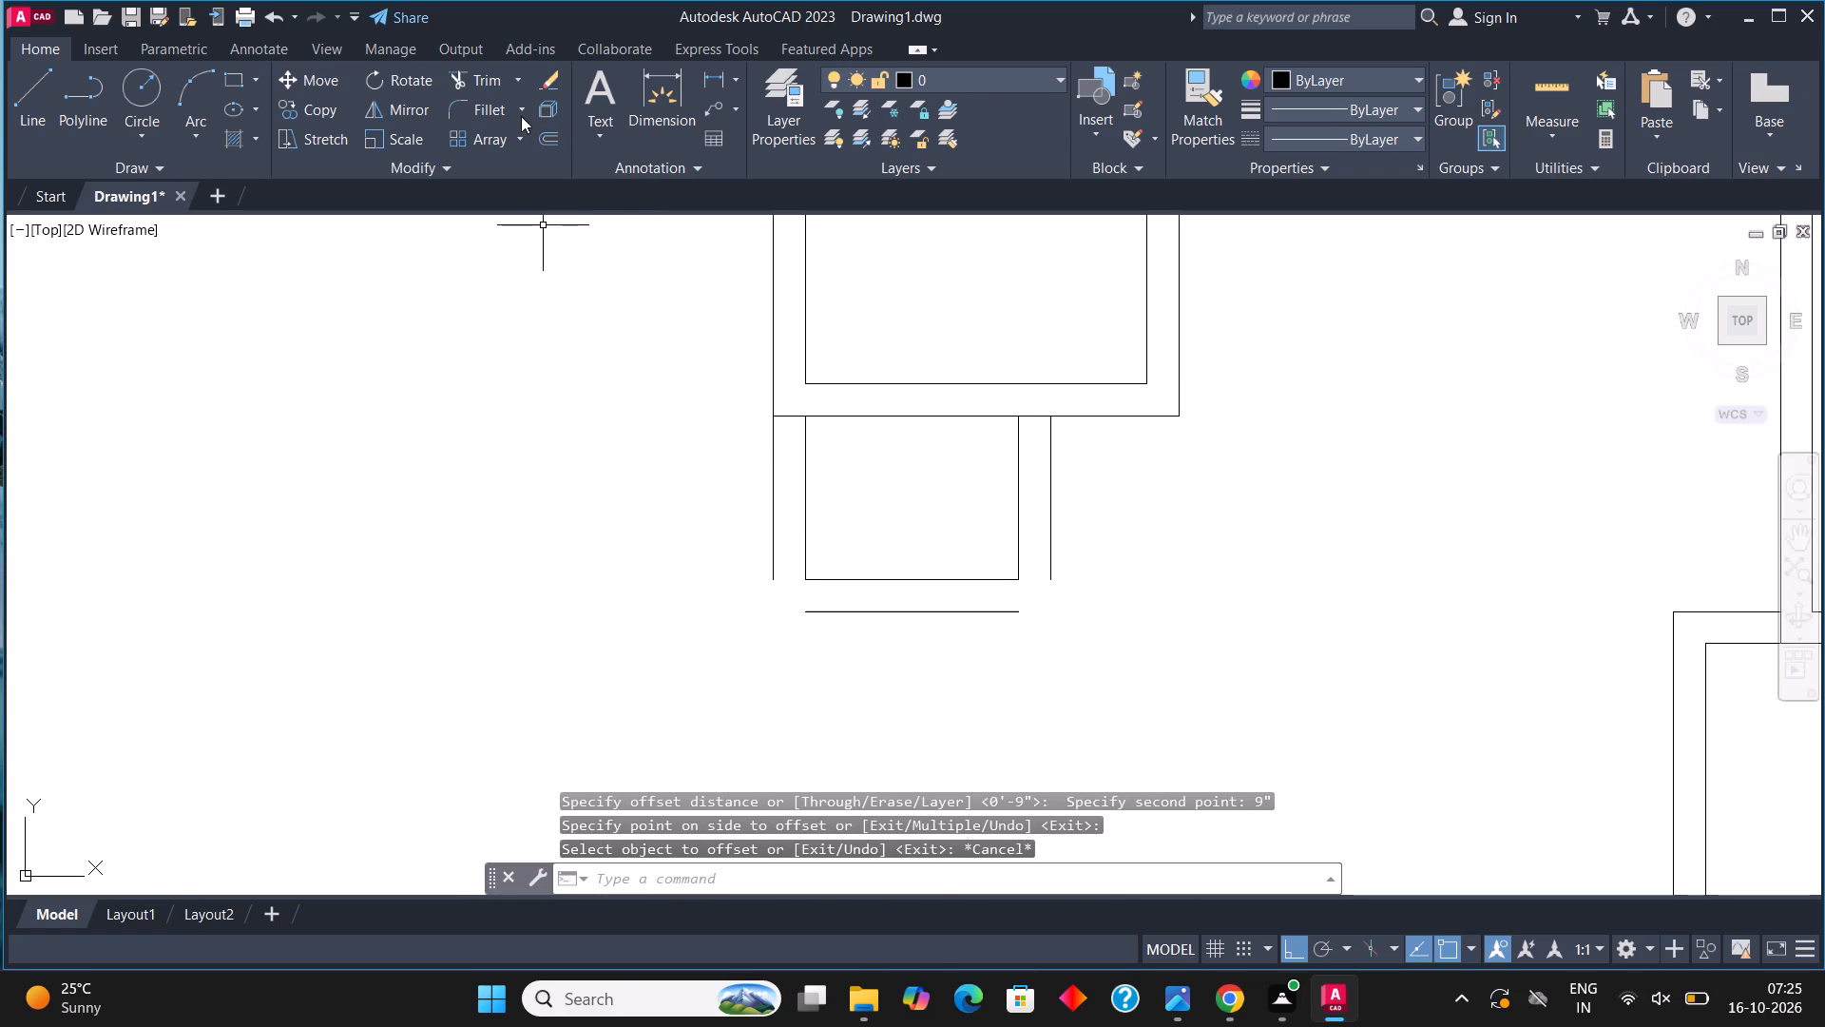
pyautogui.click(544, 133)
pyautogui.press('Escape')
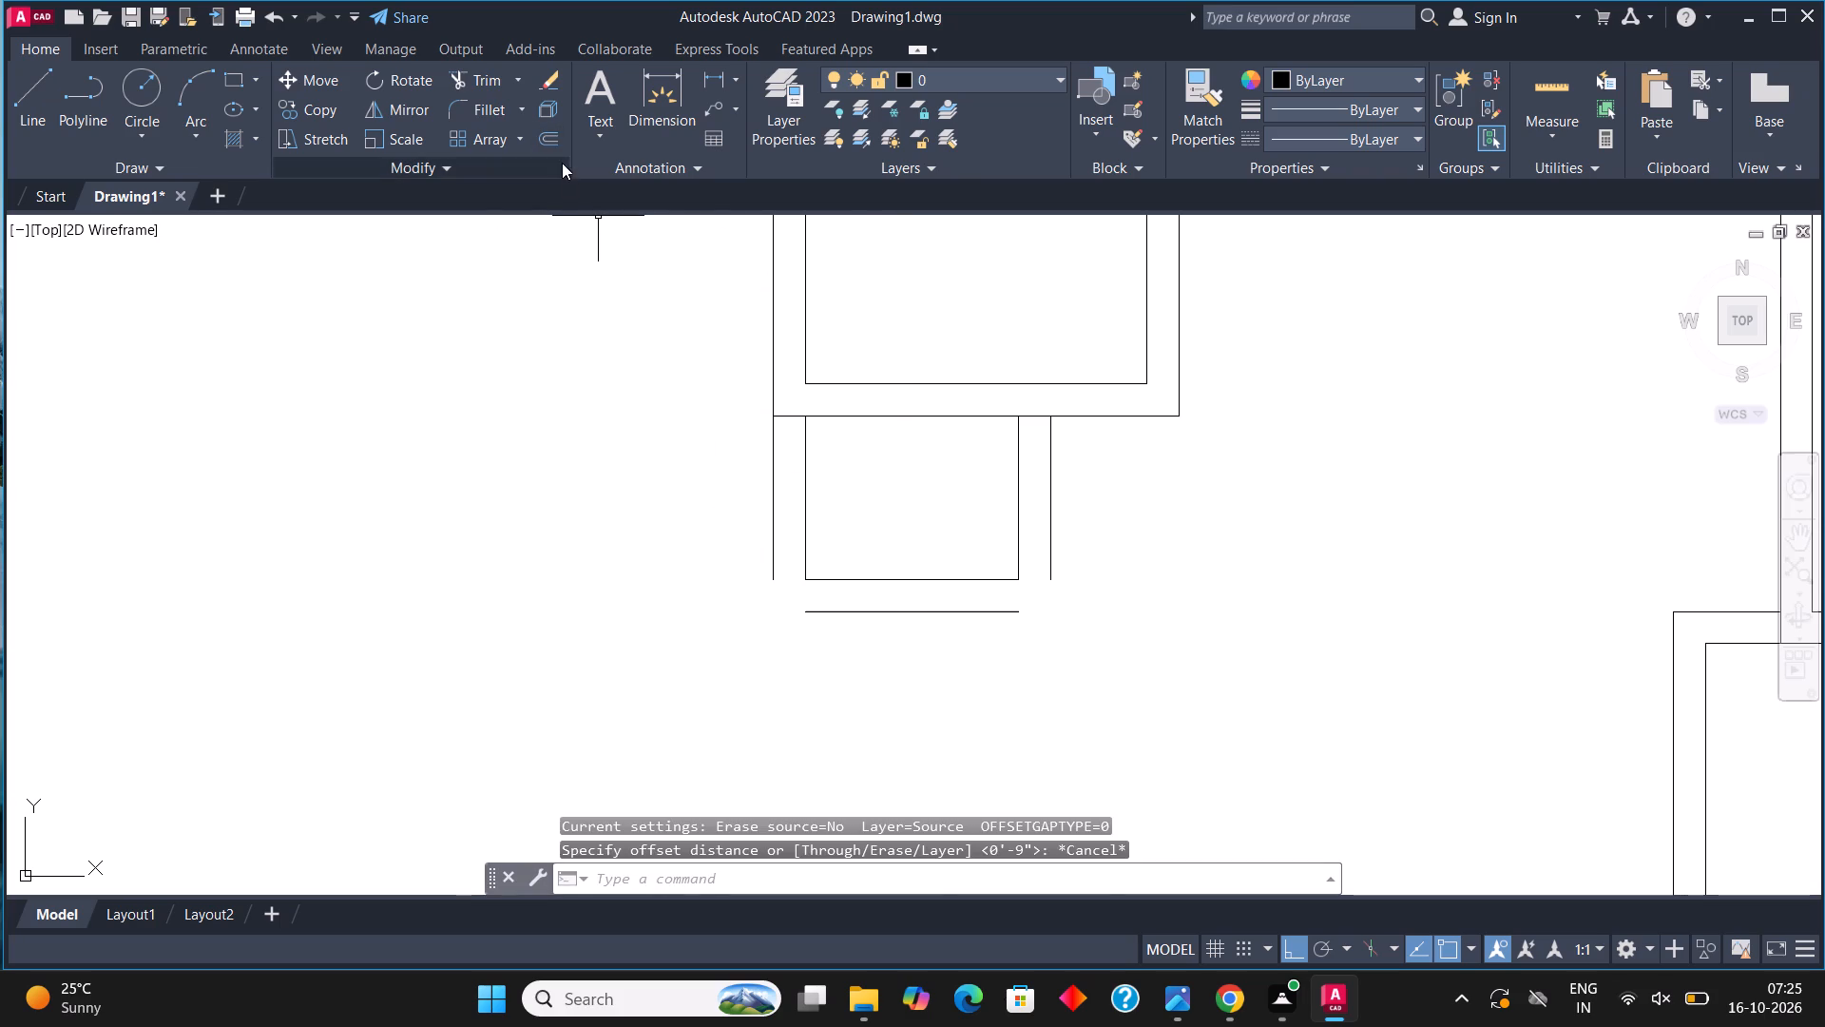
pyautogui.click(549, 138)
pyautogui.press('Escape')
# Fillet the small room's outer left and right wall lines with its outer bottom line to close both corners.
pyautogui.click(490, 107)
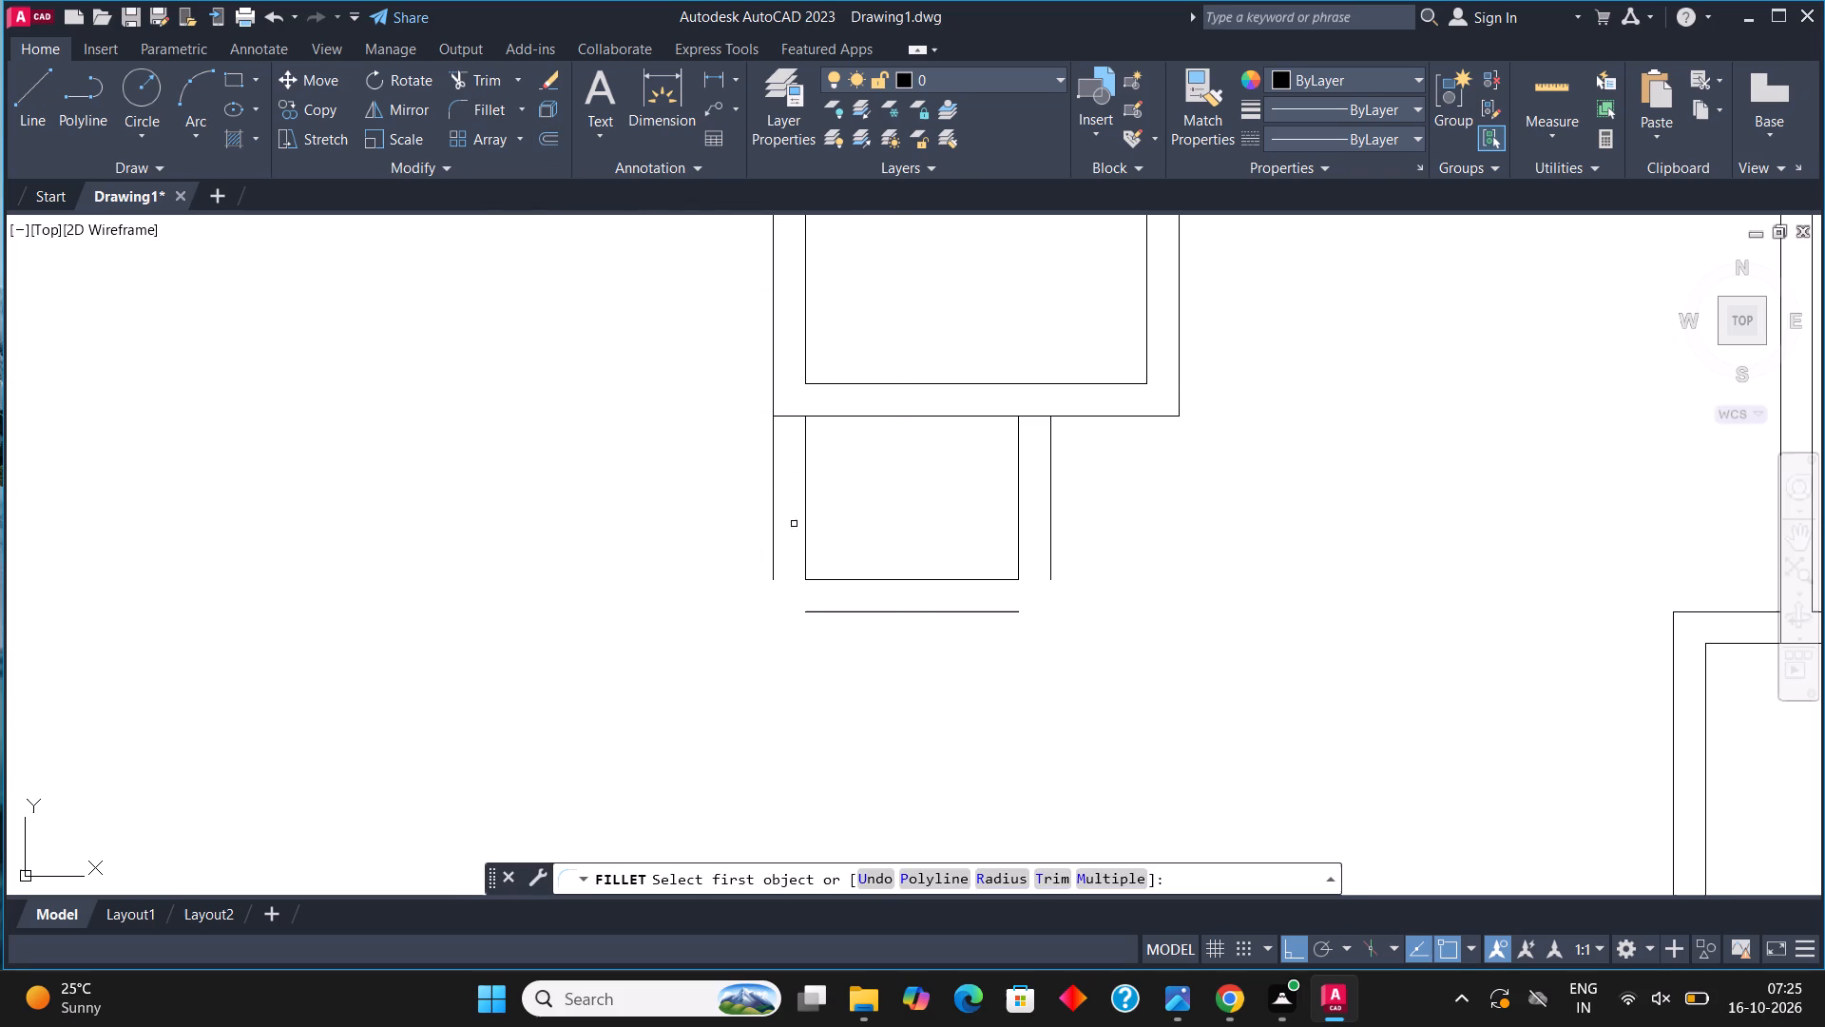
pyautogui.click(774, 504)
pyautogui.click(870, 610)
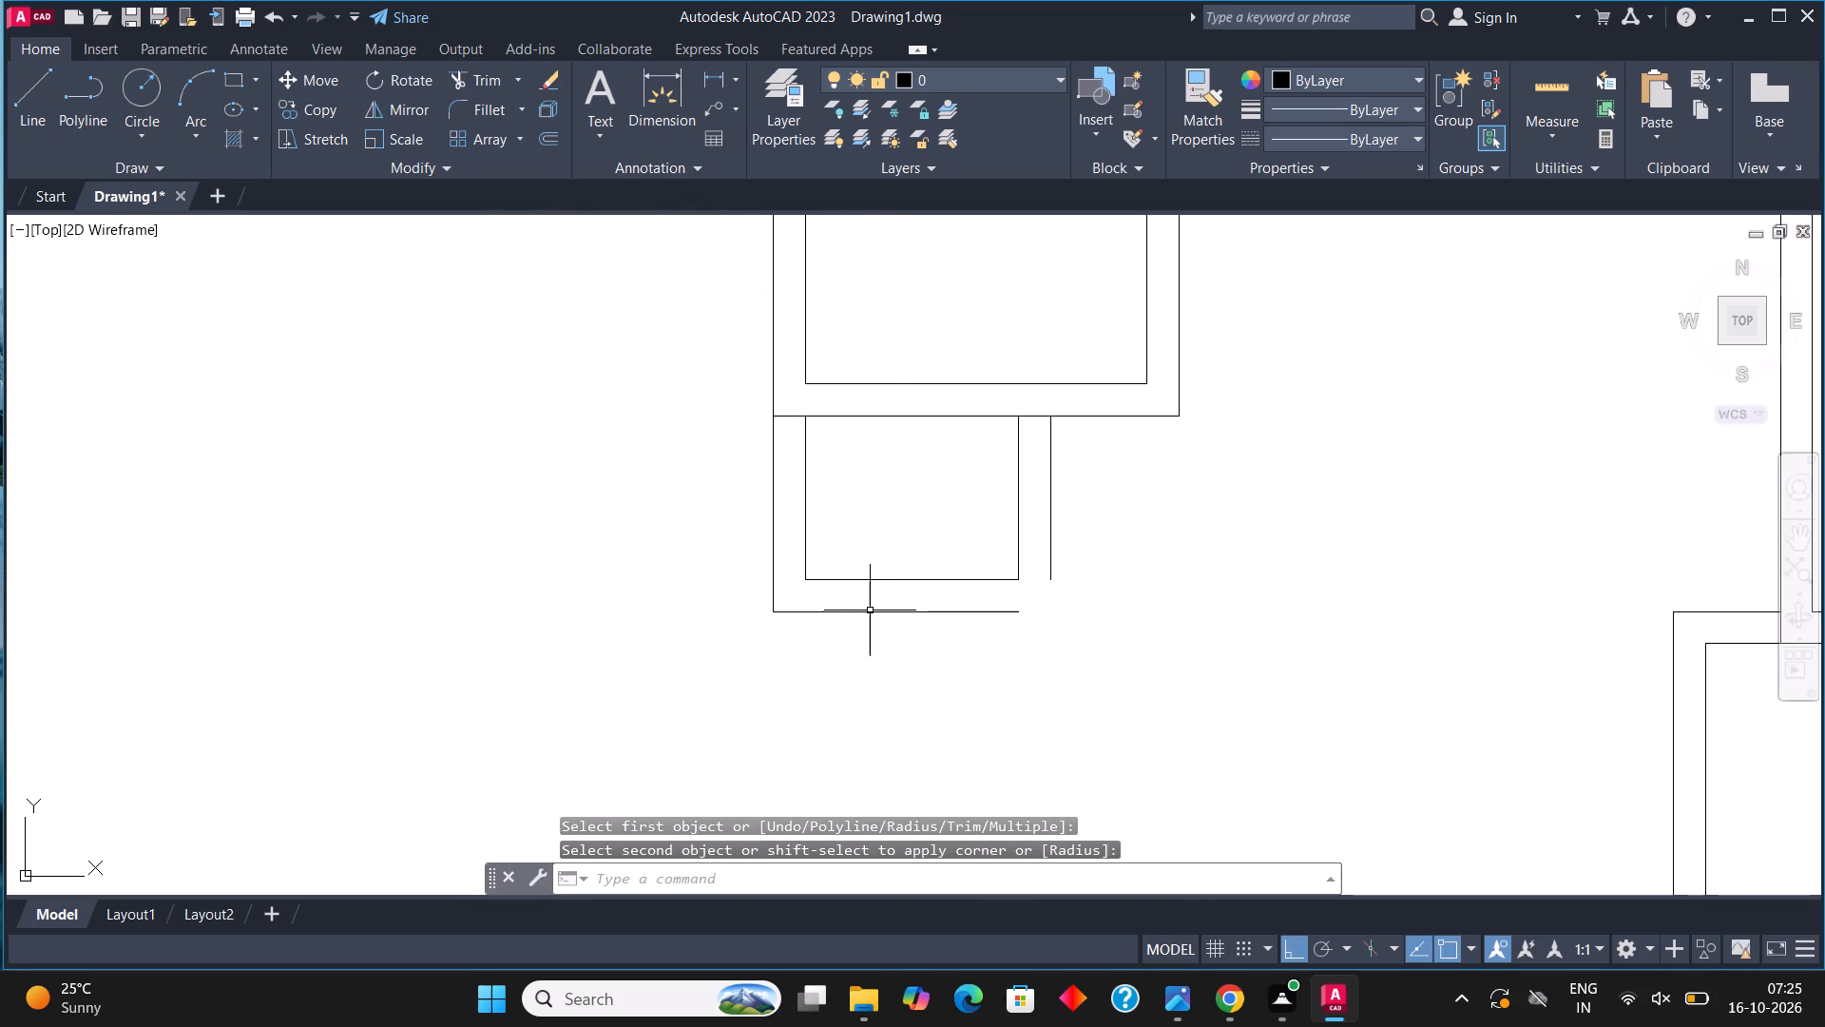
pyautogui.click(481, 99)
pyautogui.click(986, 614)
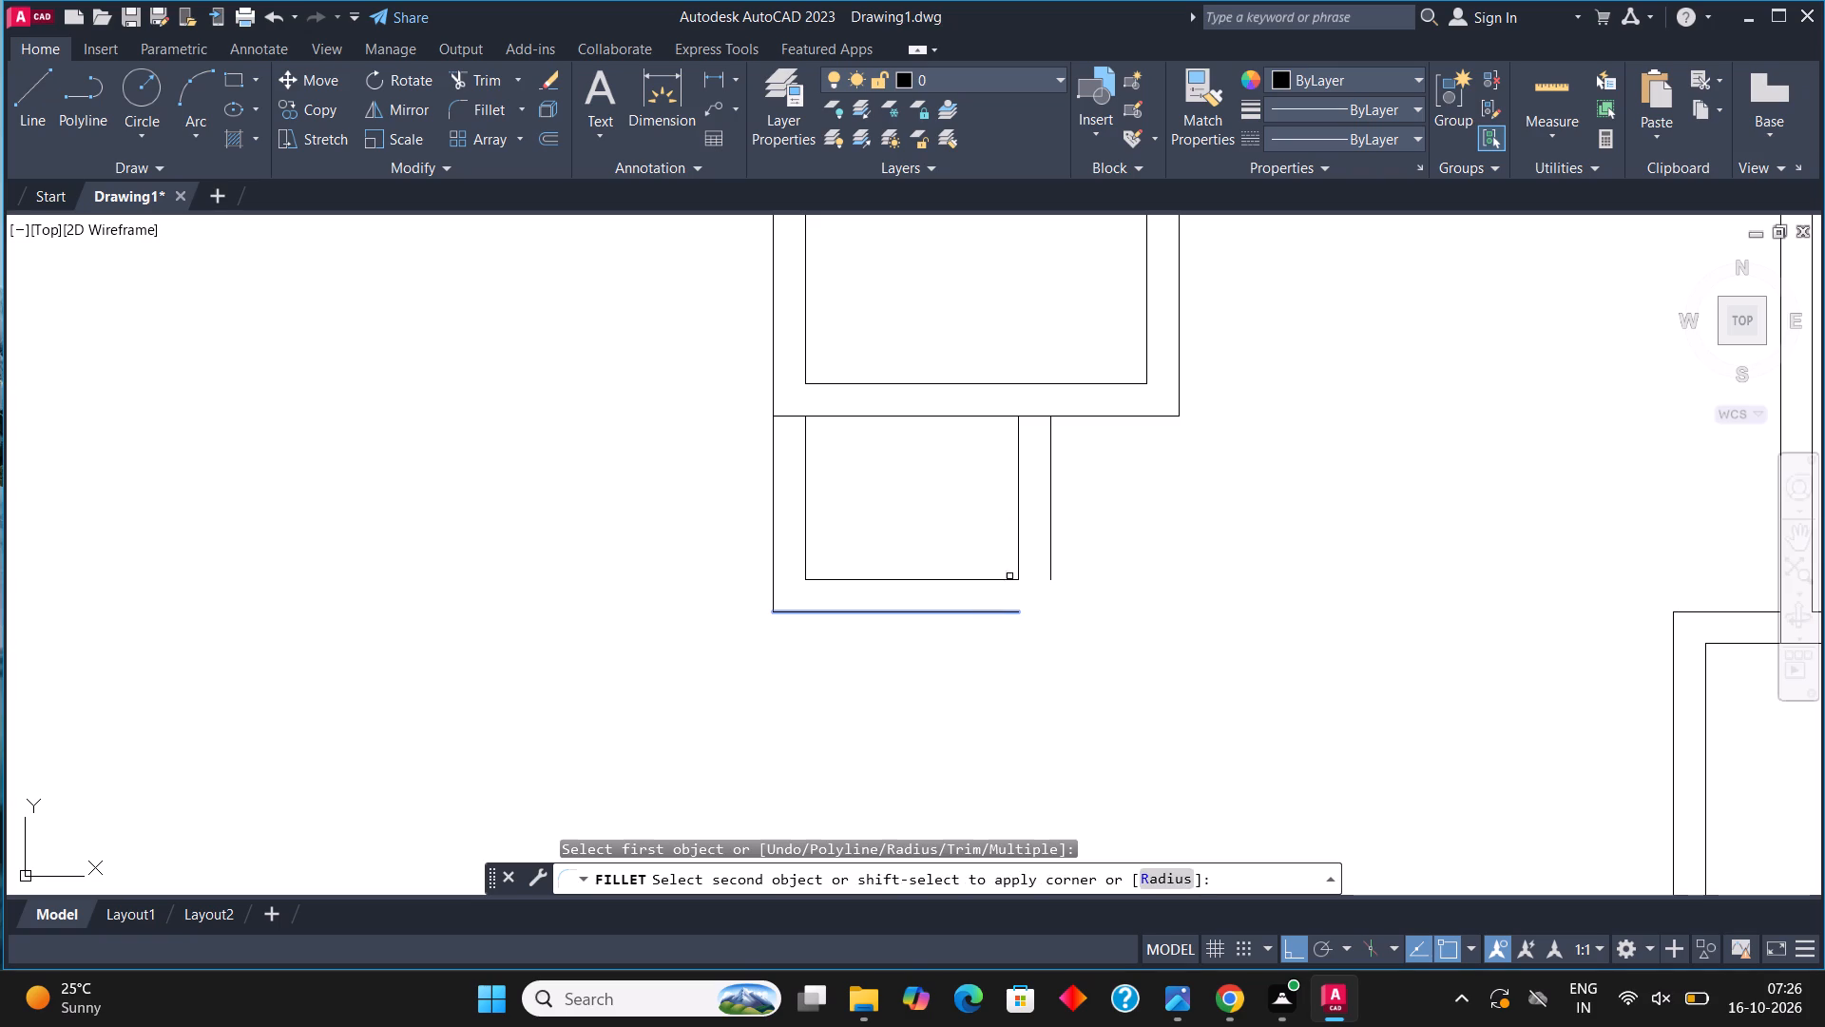
pyautogui.click(1047, 501)
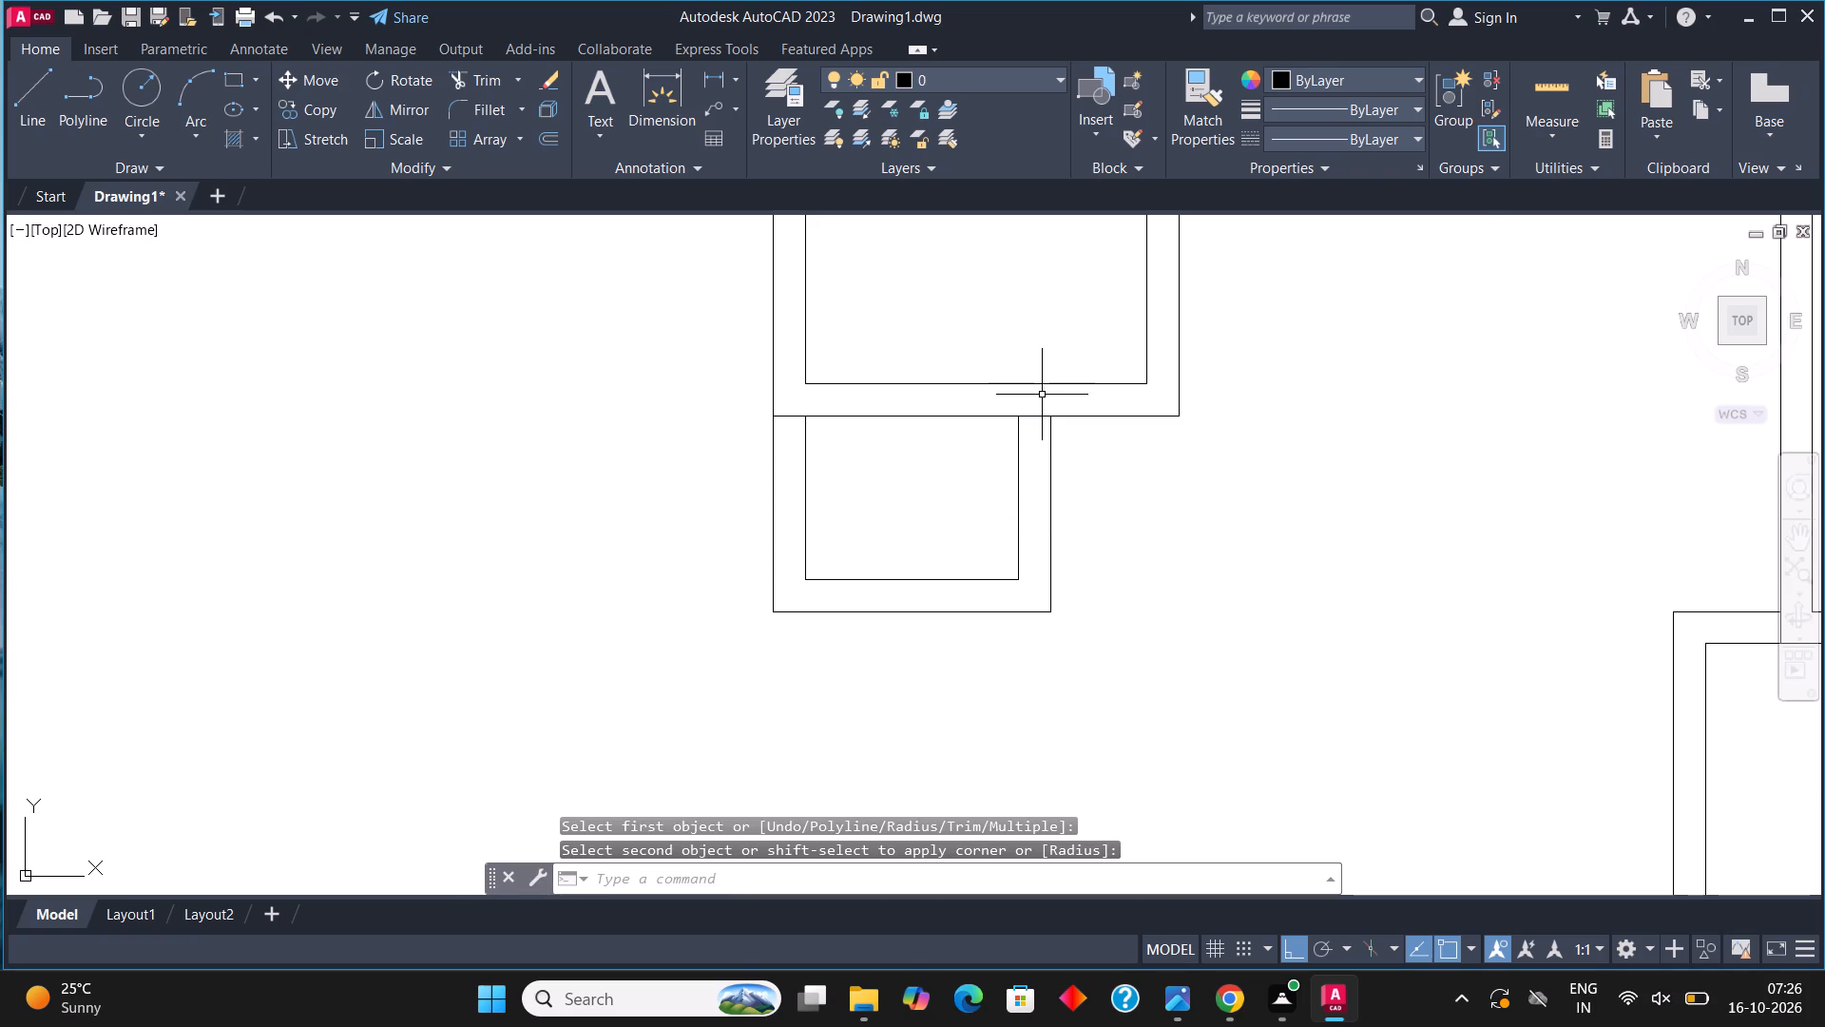
# Draw a 5'5" vertical line downward from the small room's outer bottom-left corner.
pyautogui.scroll(-1, 1041, 411)
pyautogui.click(23, 100)
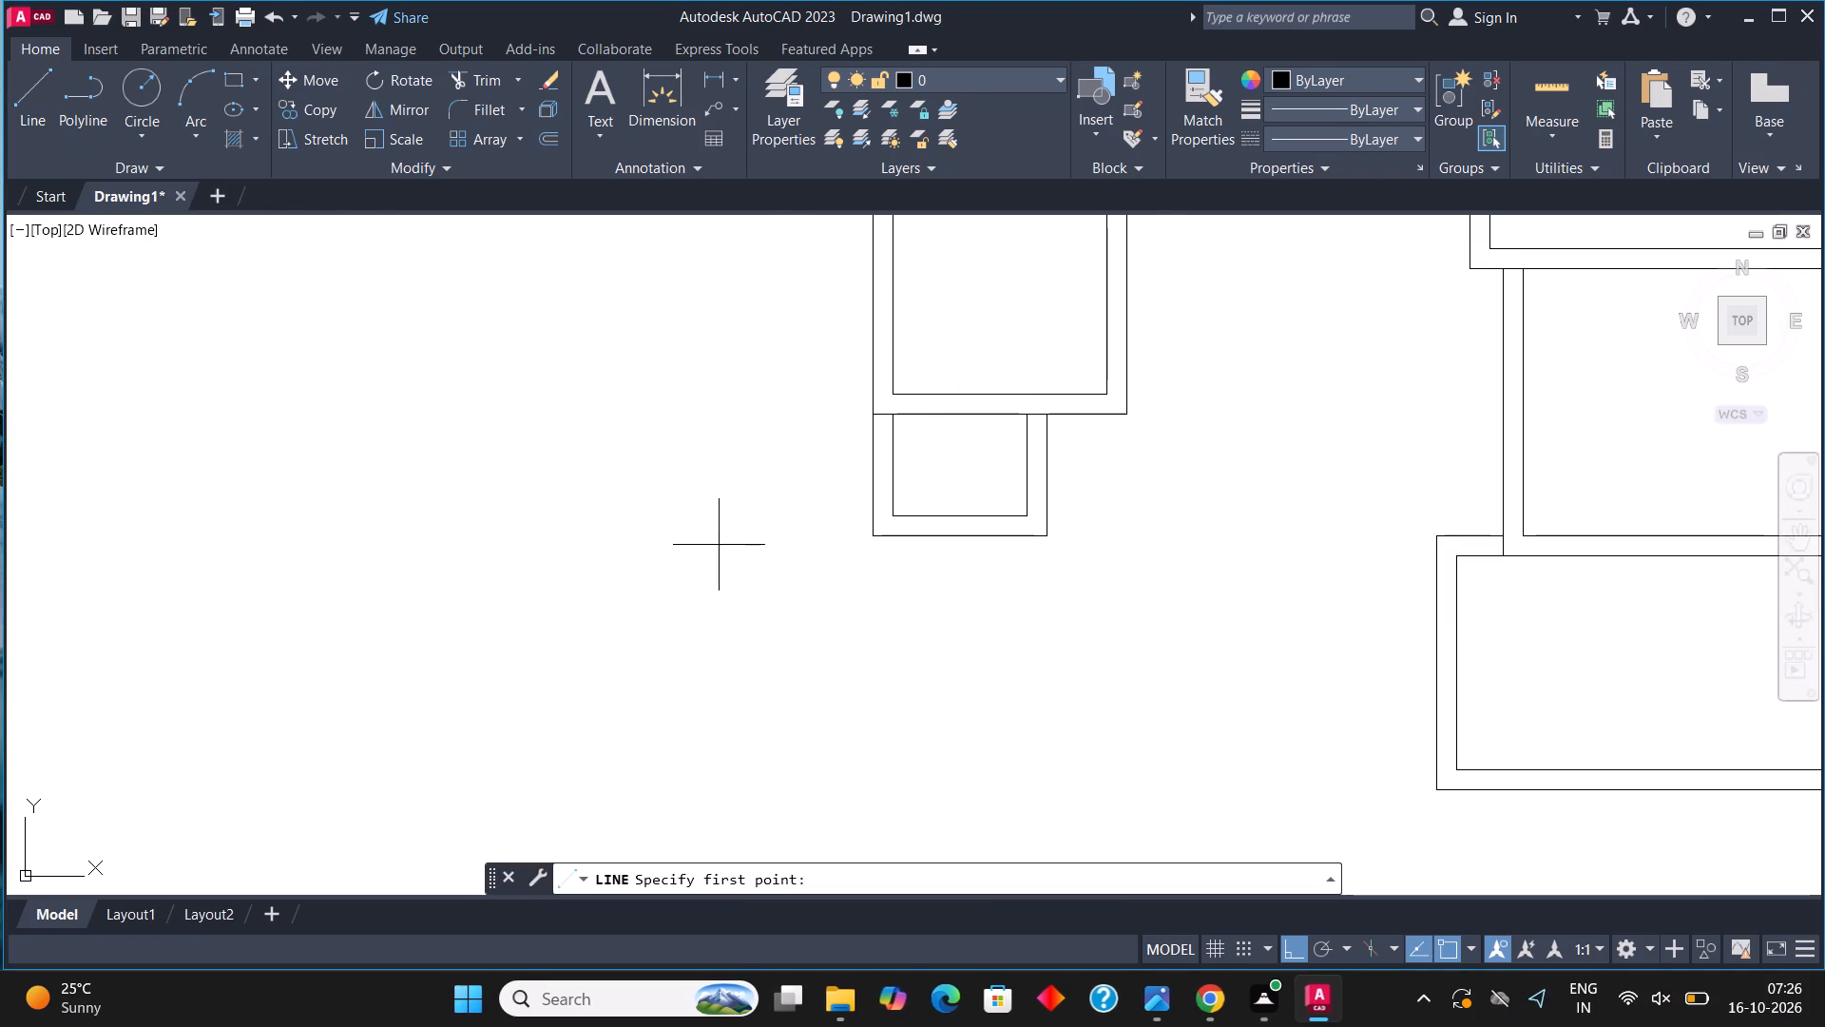
pyautogui.scroll(1, 897, 590)
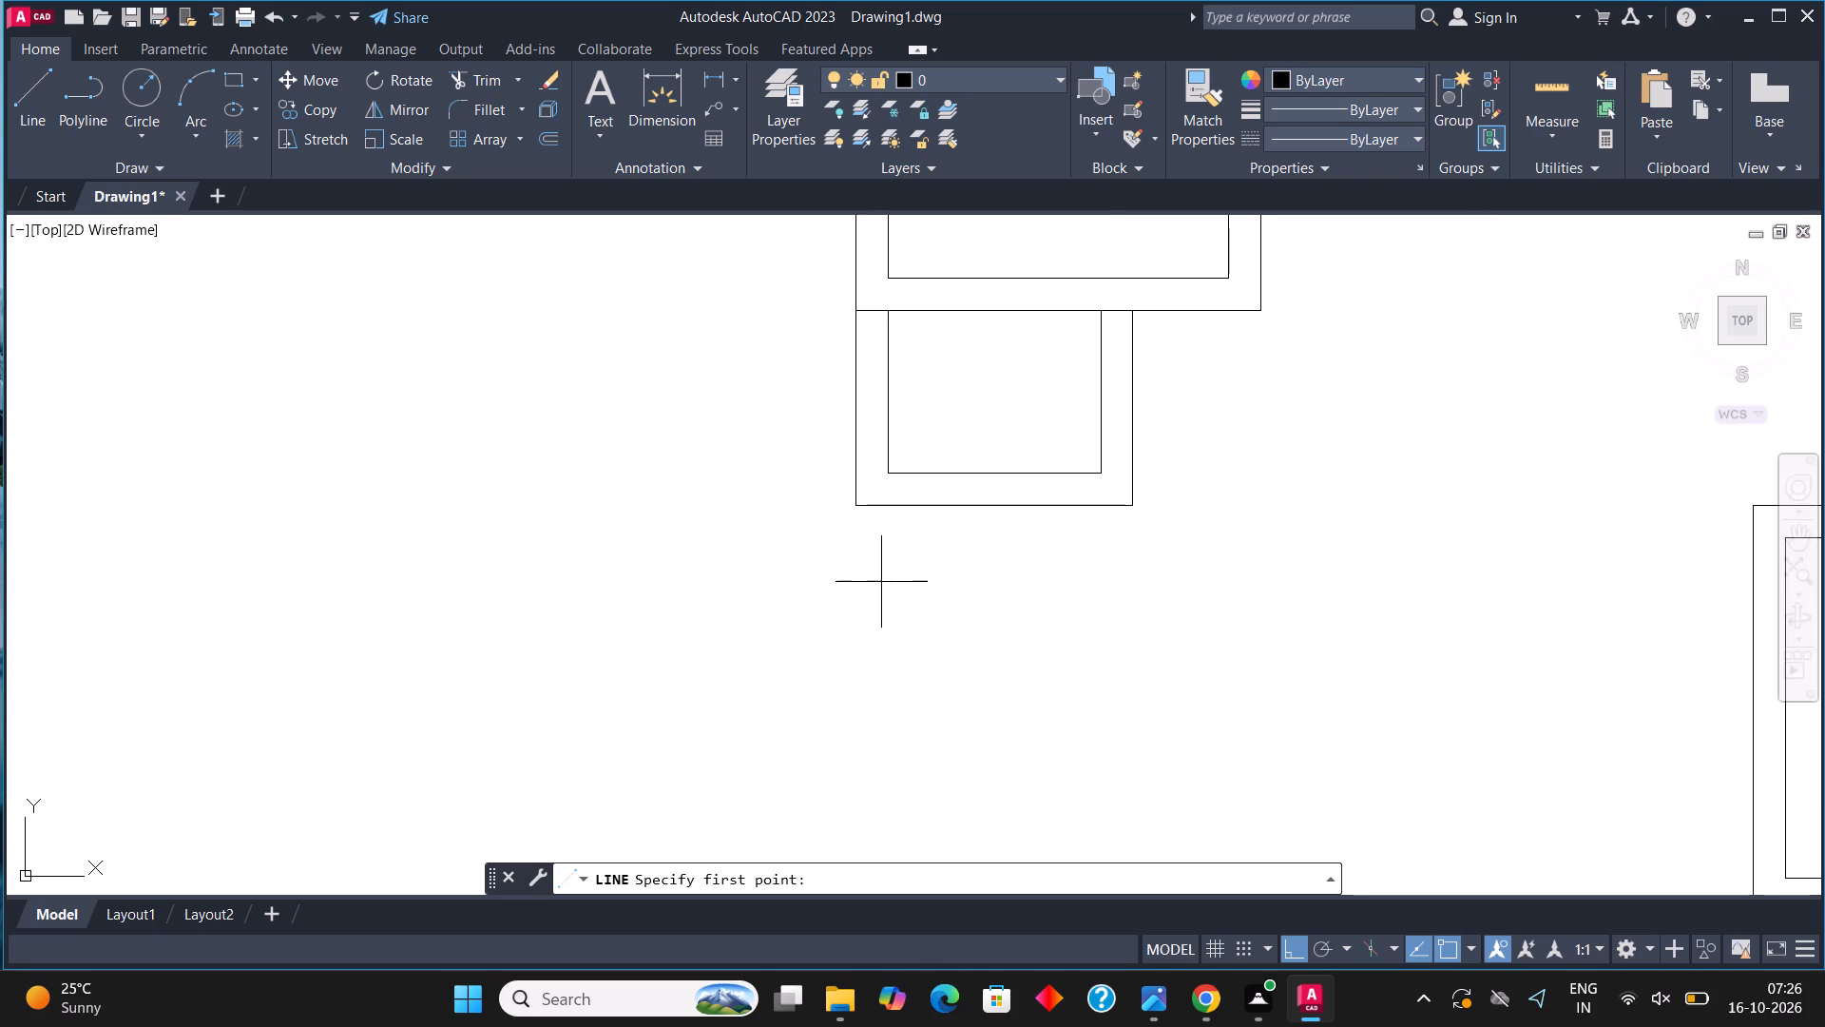
pyautogui.click(855, 496)
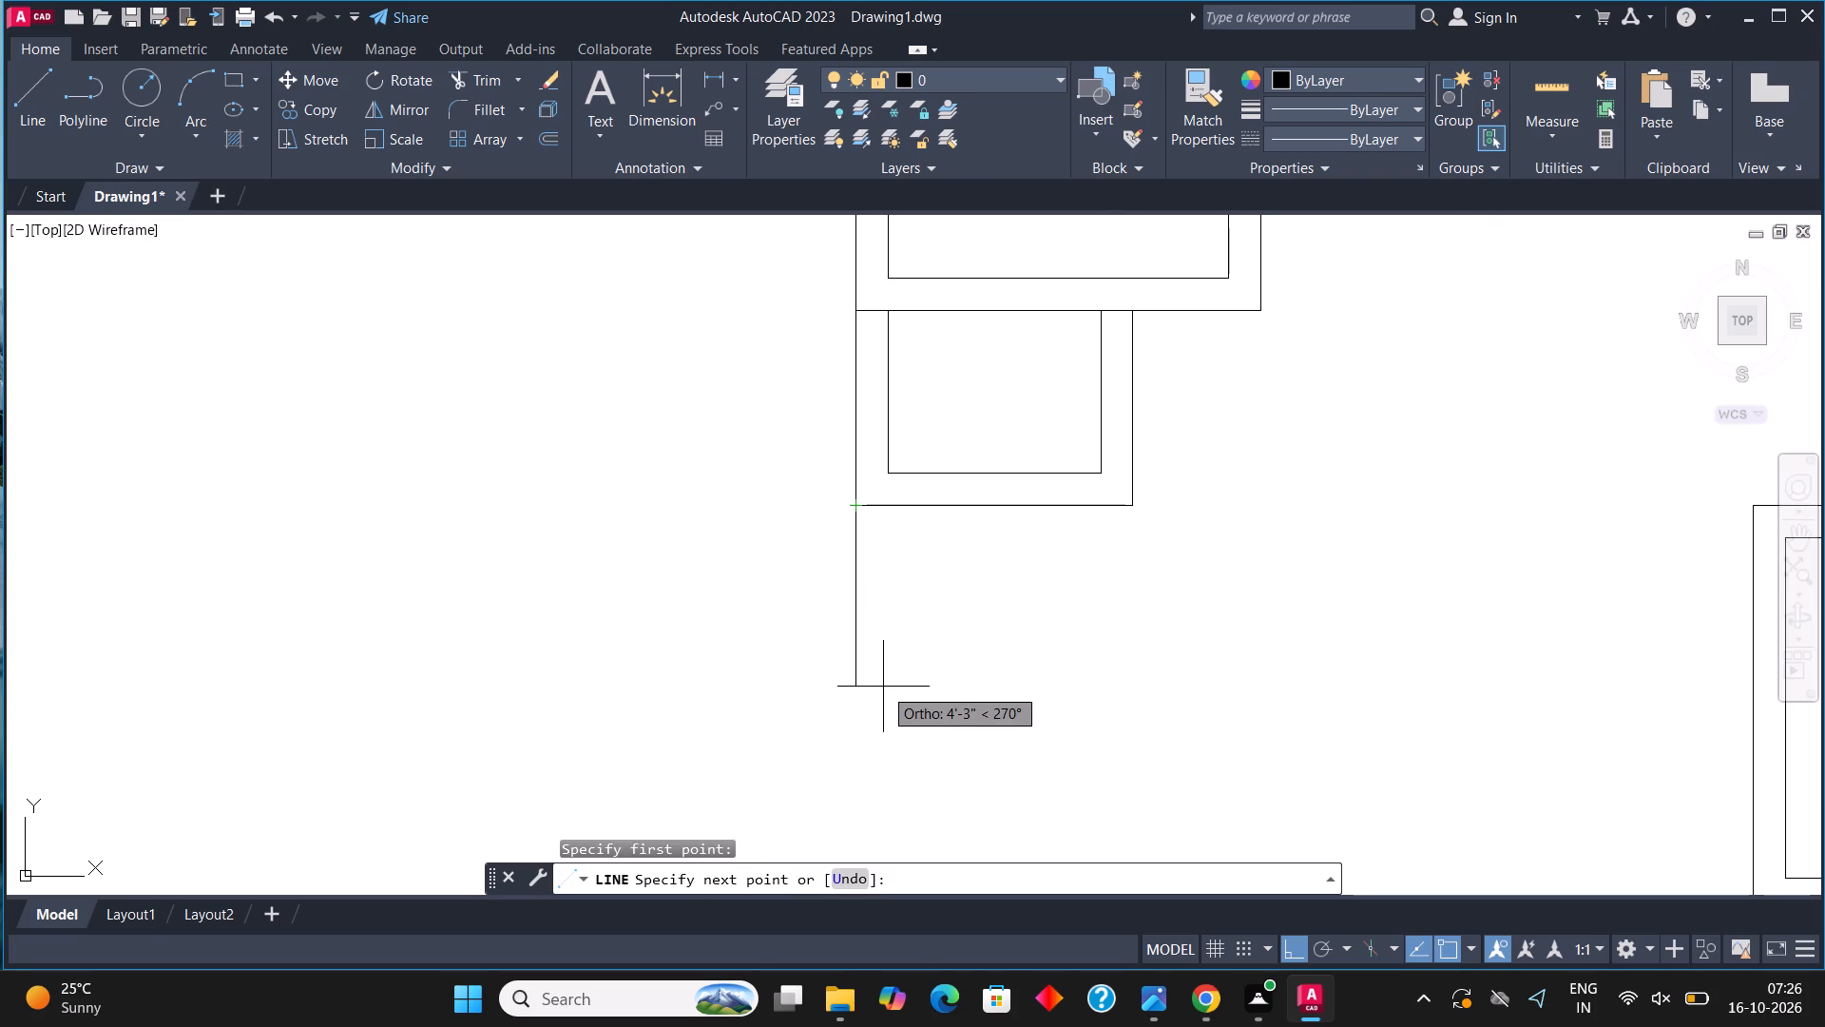
pyautogui.write('5\'5"')
pyautogui.press('Return')
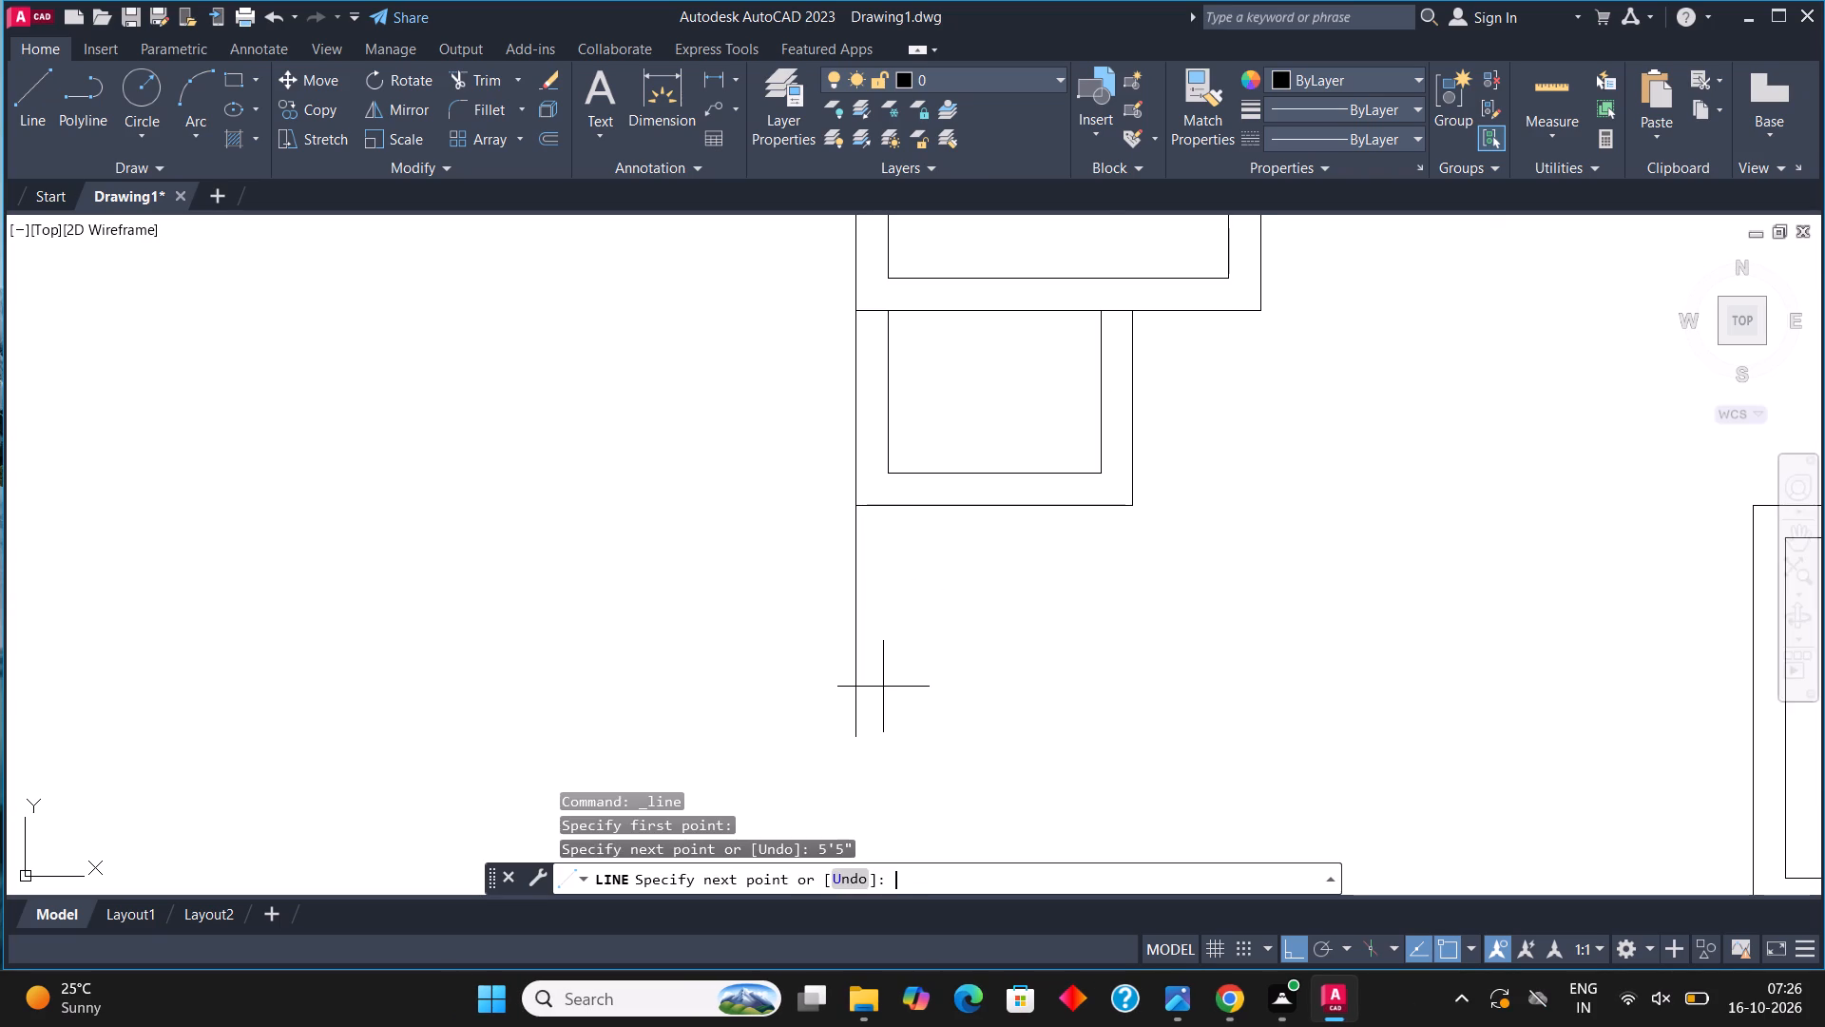
pyautogui.press('Escape')
# Offset the 5'5" vertical line 9" to the right to form the left wall of the next room.
pyautogui.moveTo(883, 687); pyautogui.dragTo(860, 673)
pyautogui.click(802, 660)
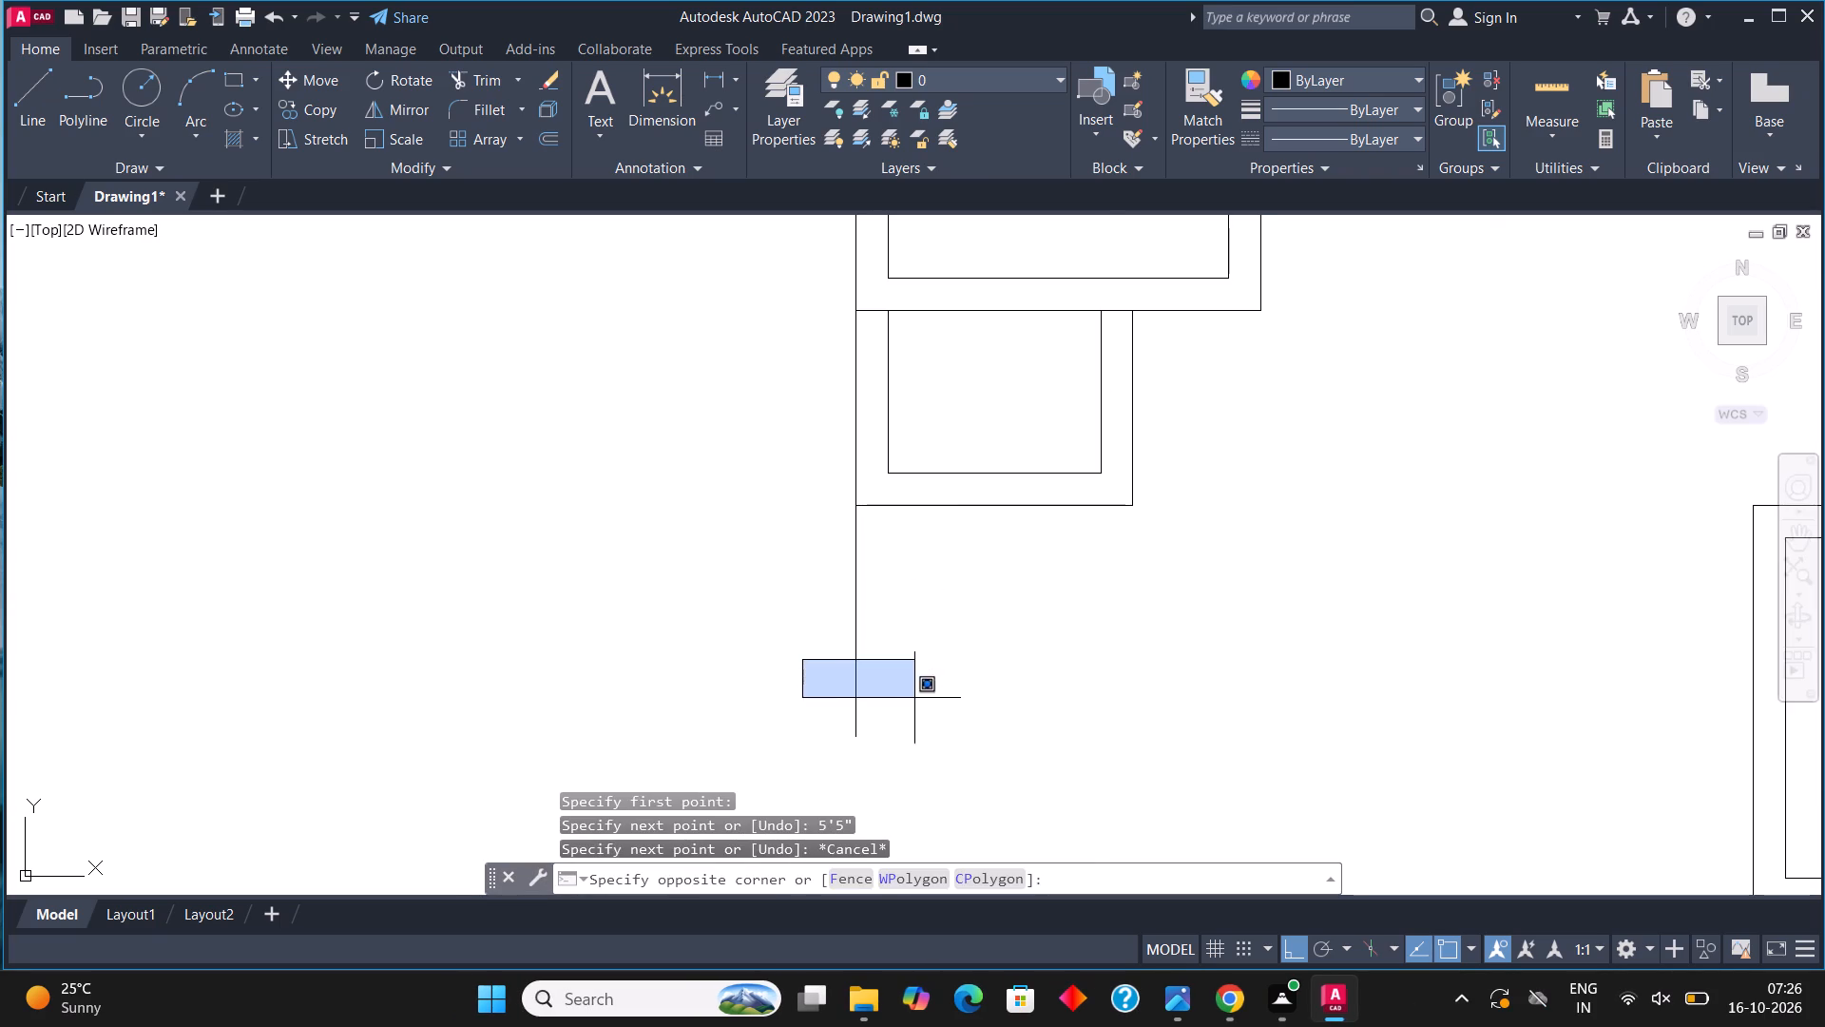
pyautogui.click(913, 700)
pyautogui.click(912, 694)
pyautogui.click(834, 668)
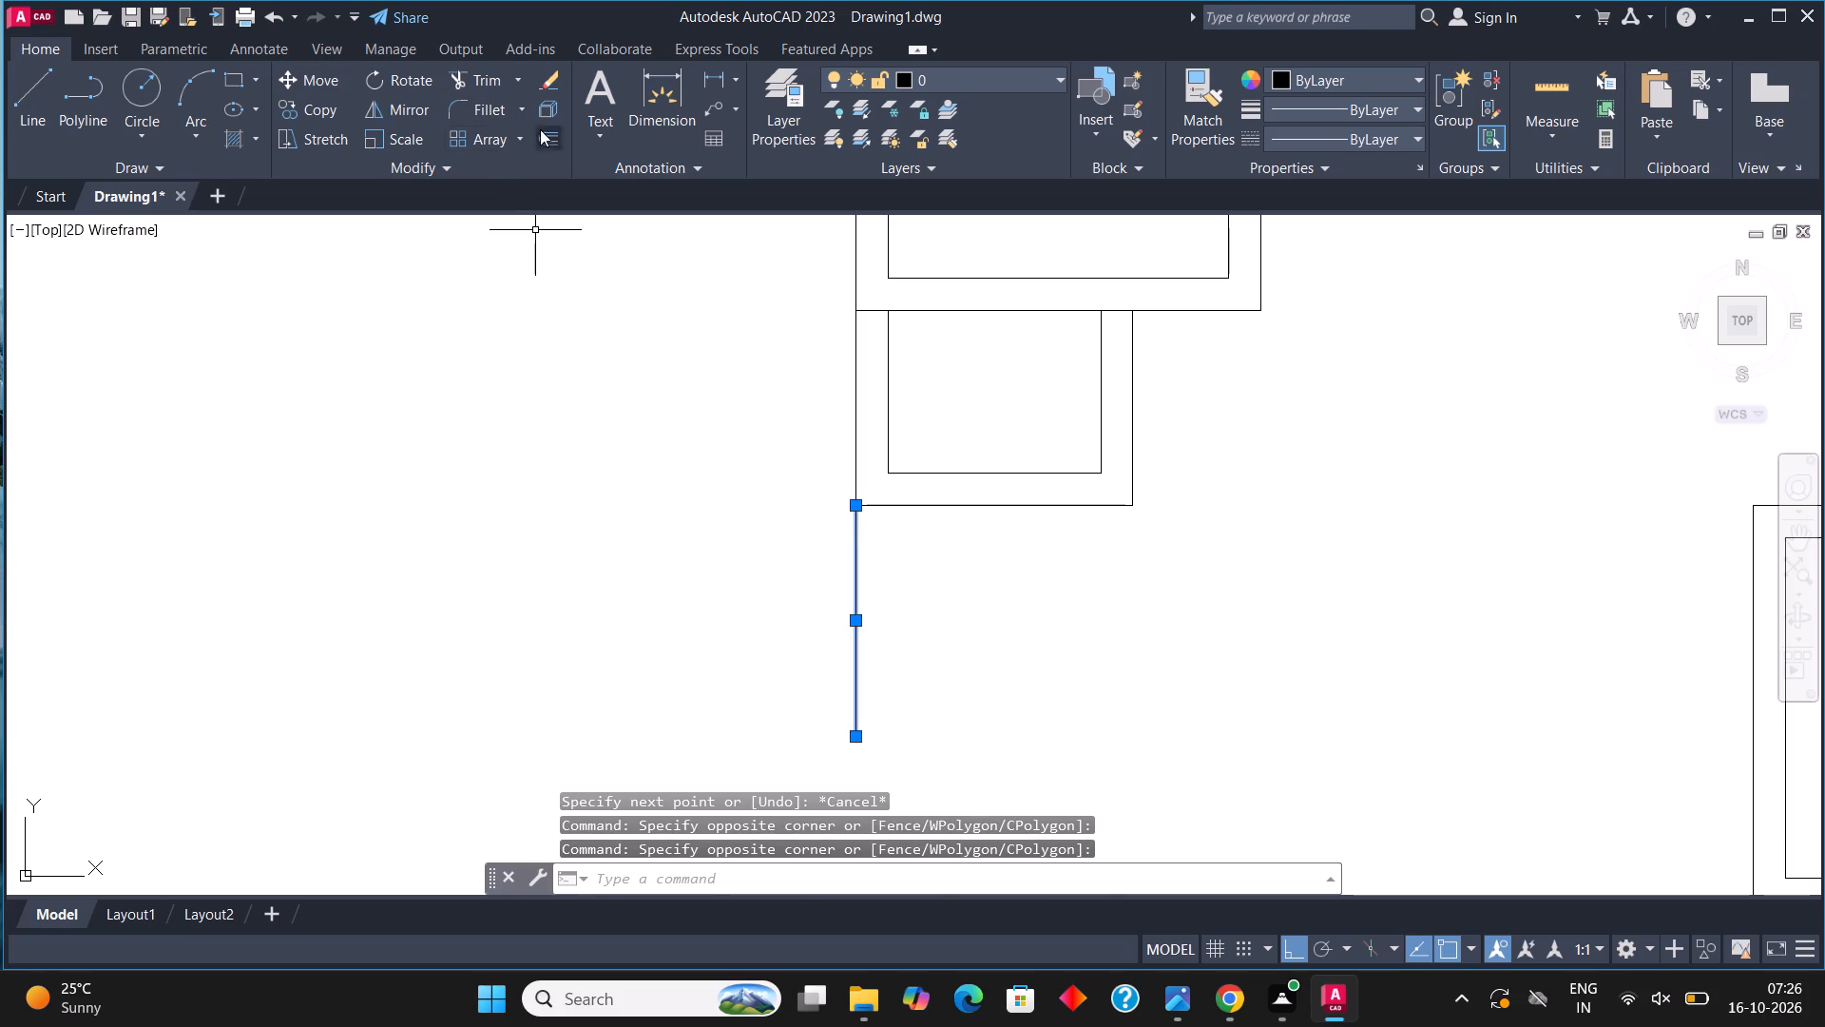
pyautogui.click(548, 137)
pyautogui.click(858, 600)
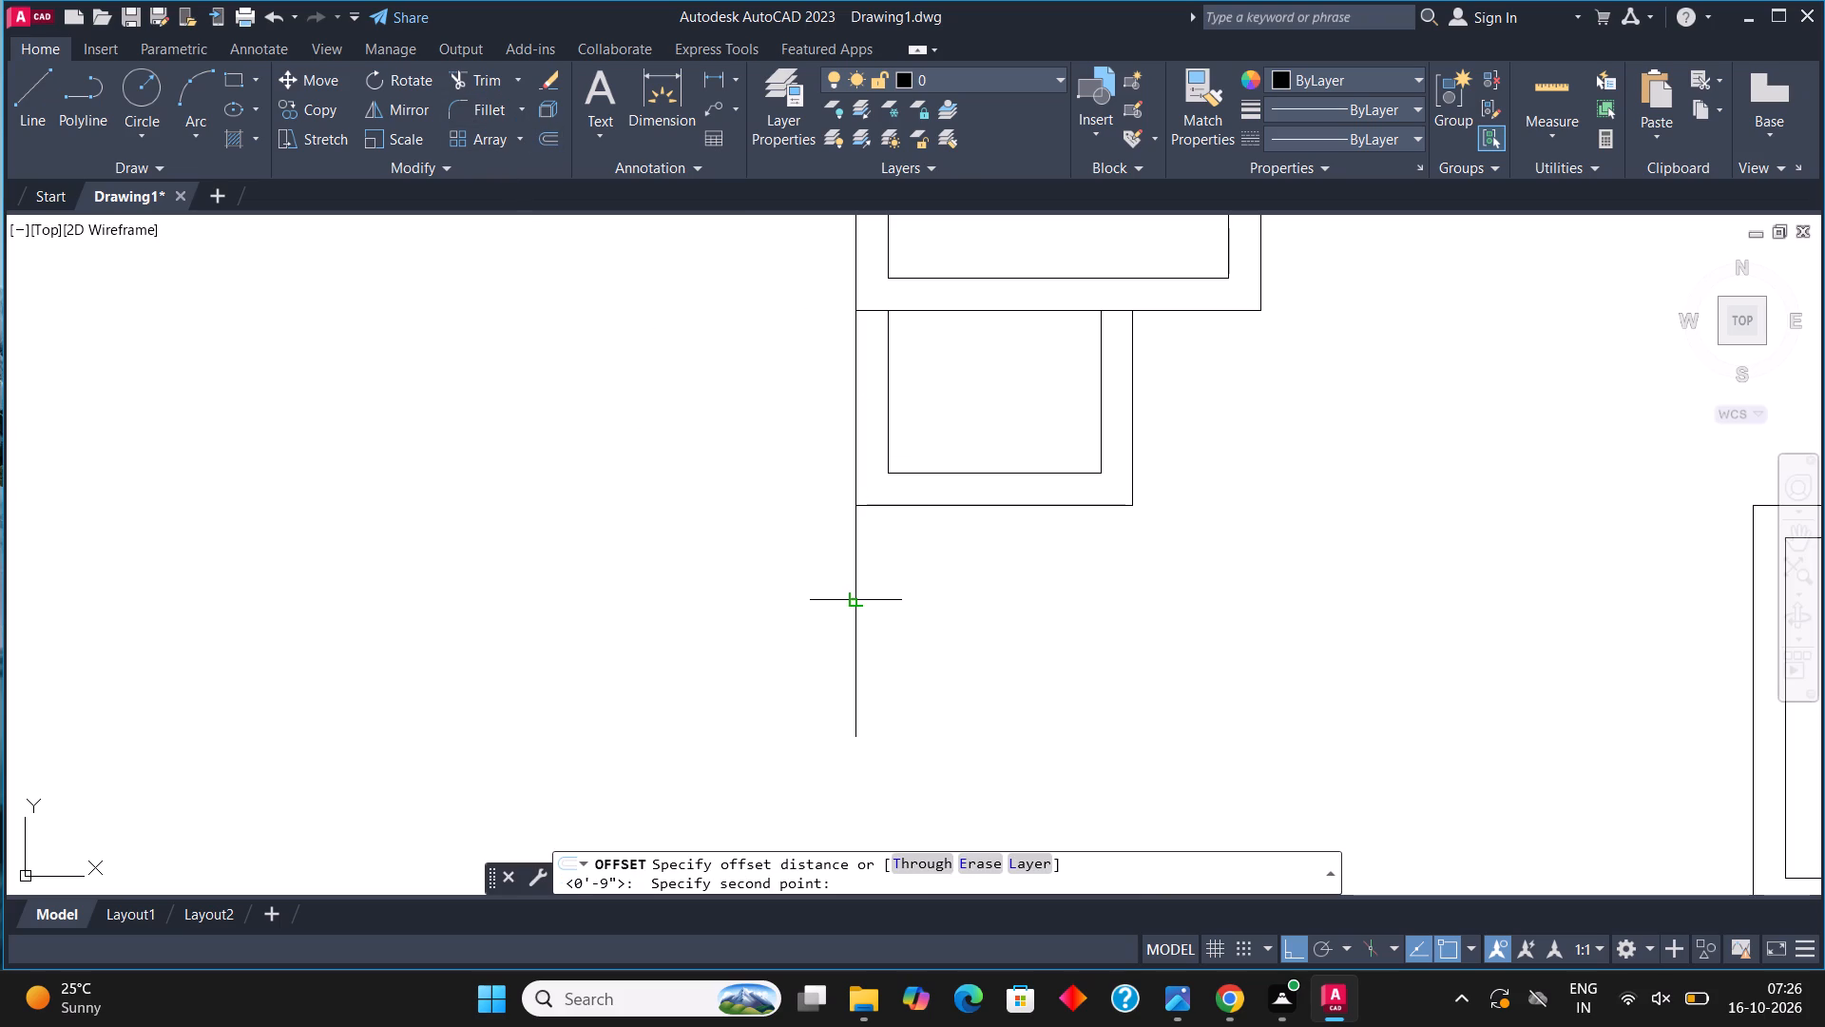
pyautogui.write('9"')
pyautogui.press('Return')
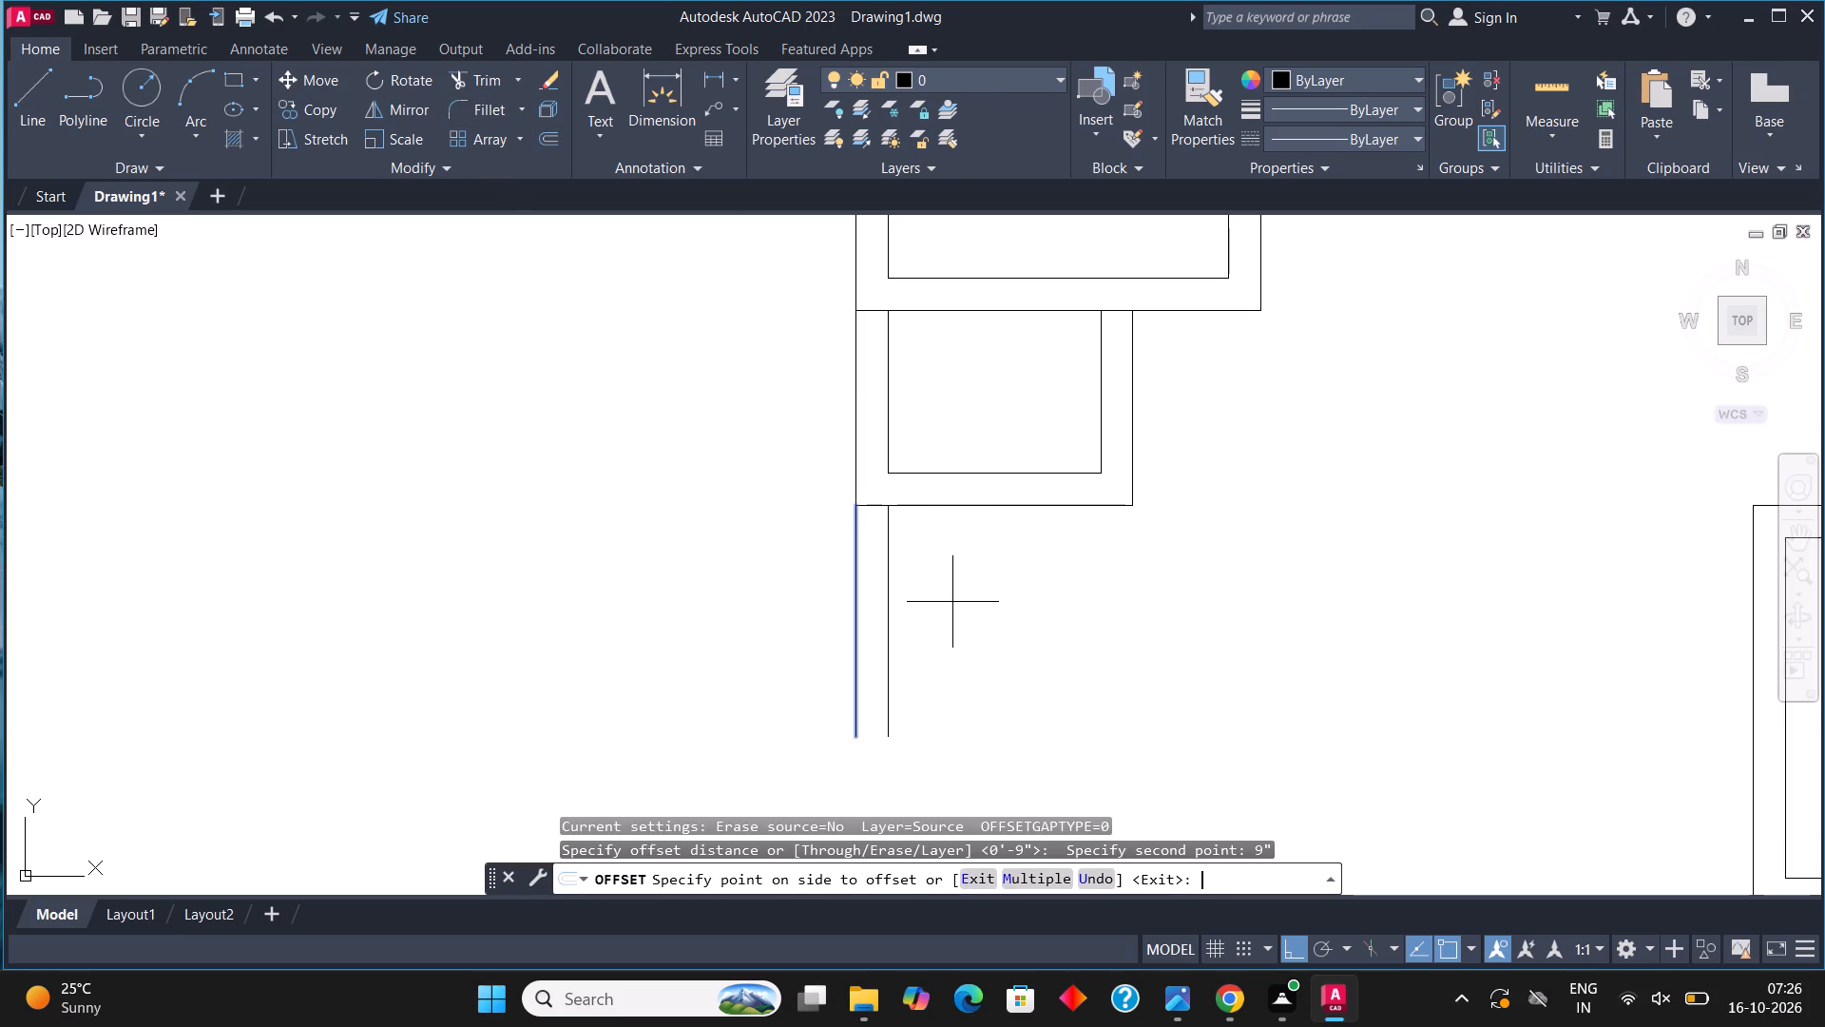
pyautogui.click(1046, 660)
pyautogui.press('Escape')
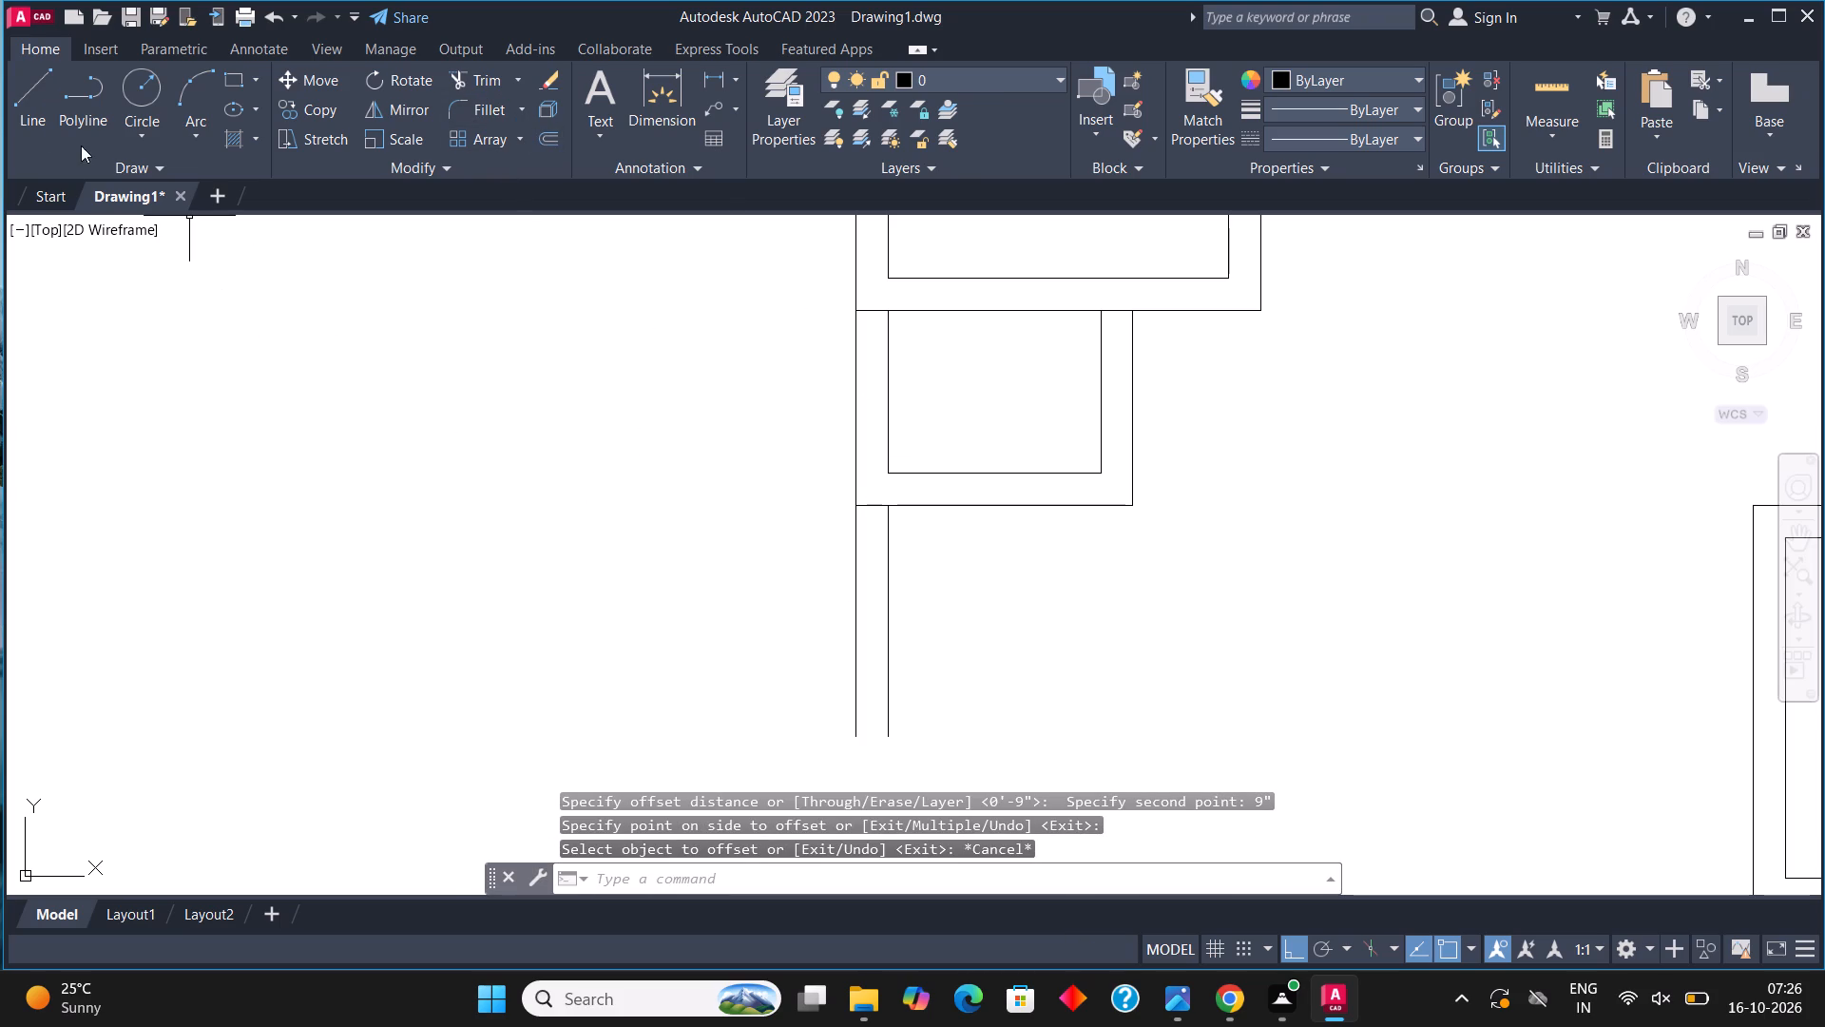
# From the top of the new inner left wall line, draw a line 3'10" to the right and 5'5" downward.
pyautogui.click(47, 96)
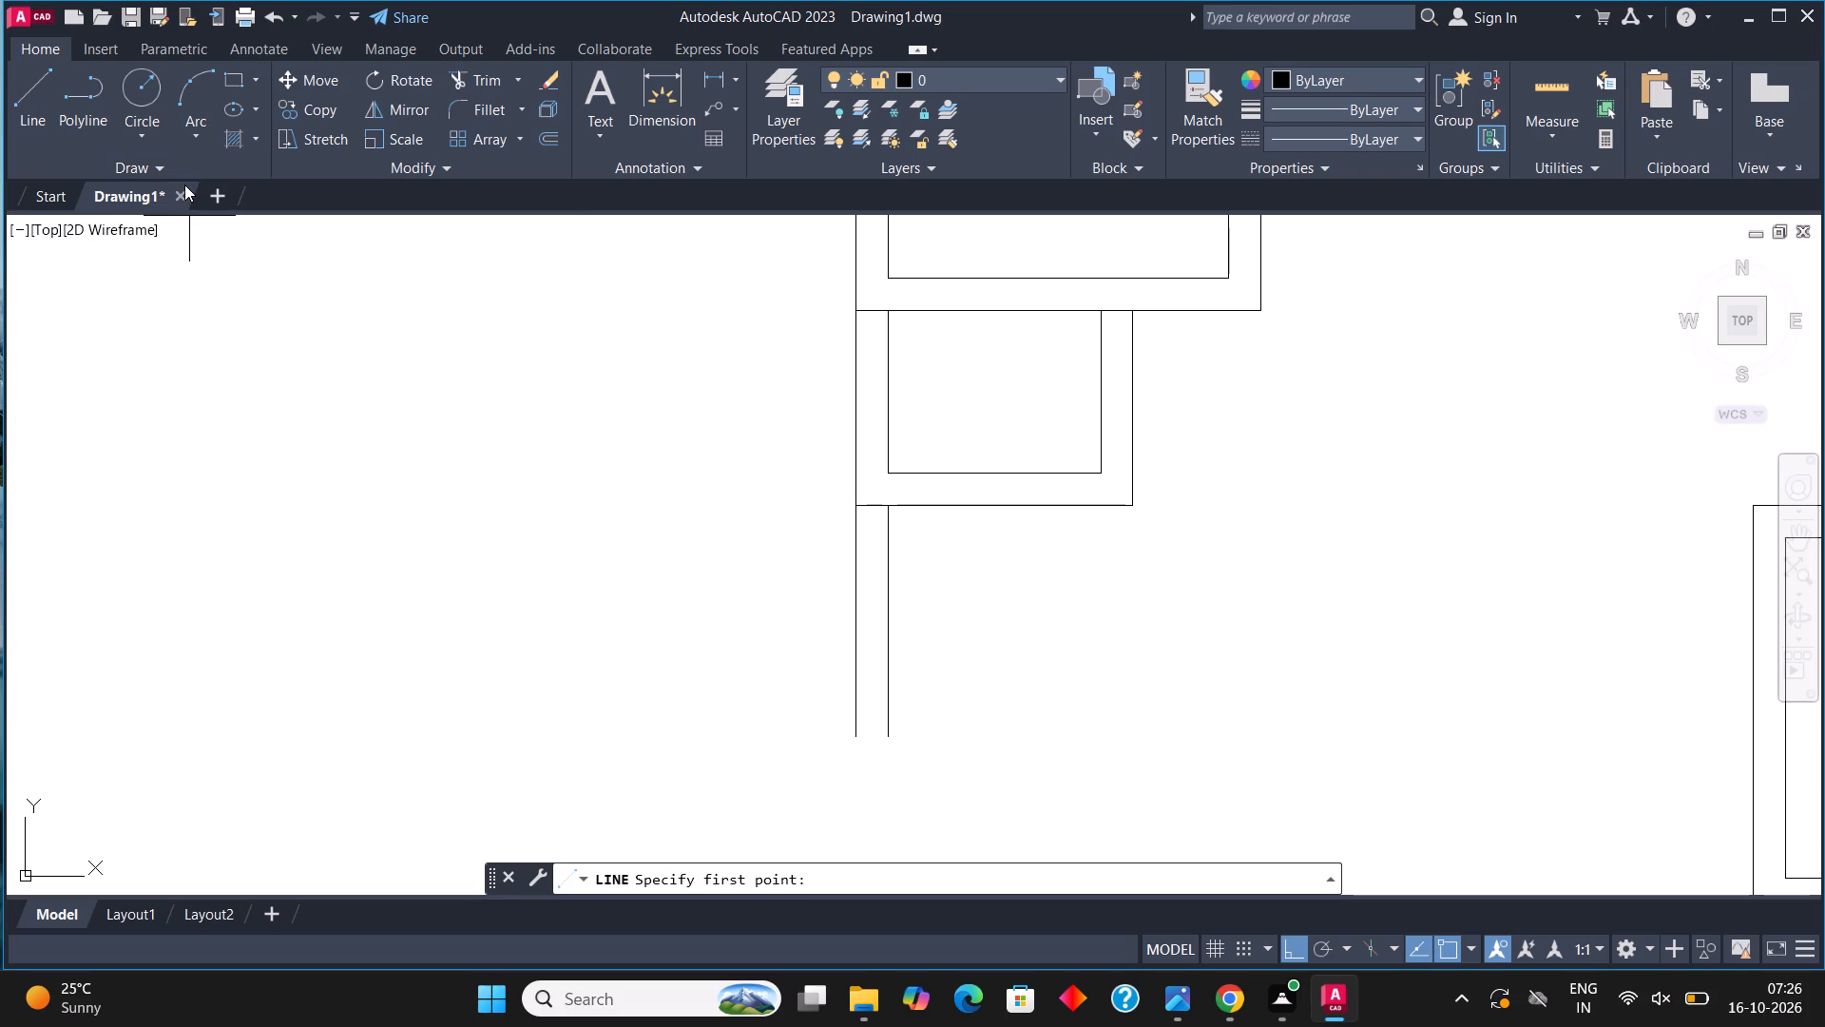
pyautogui.click(889, 500)
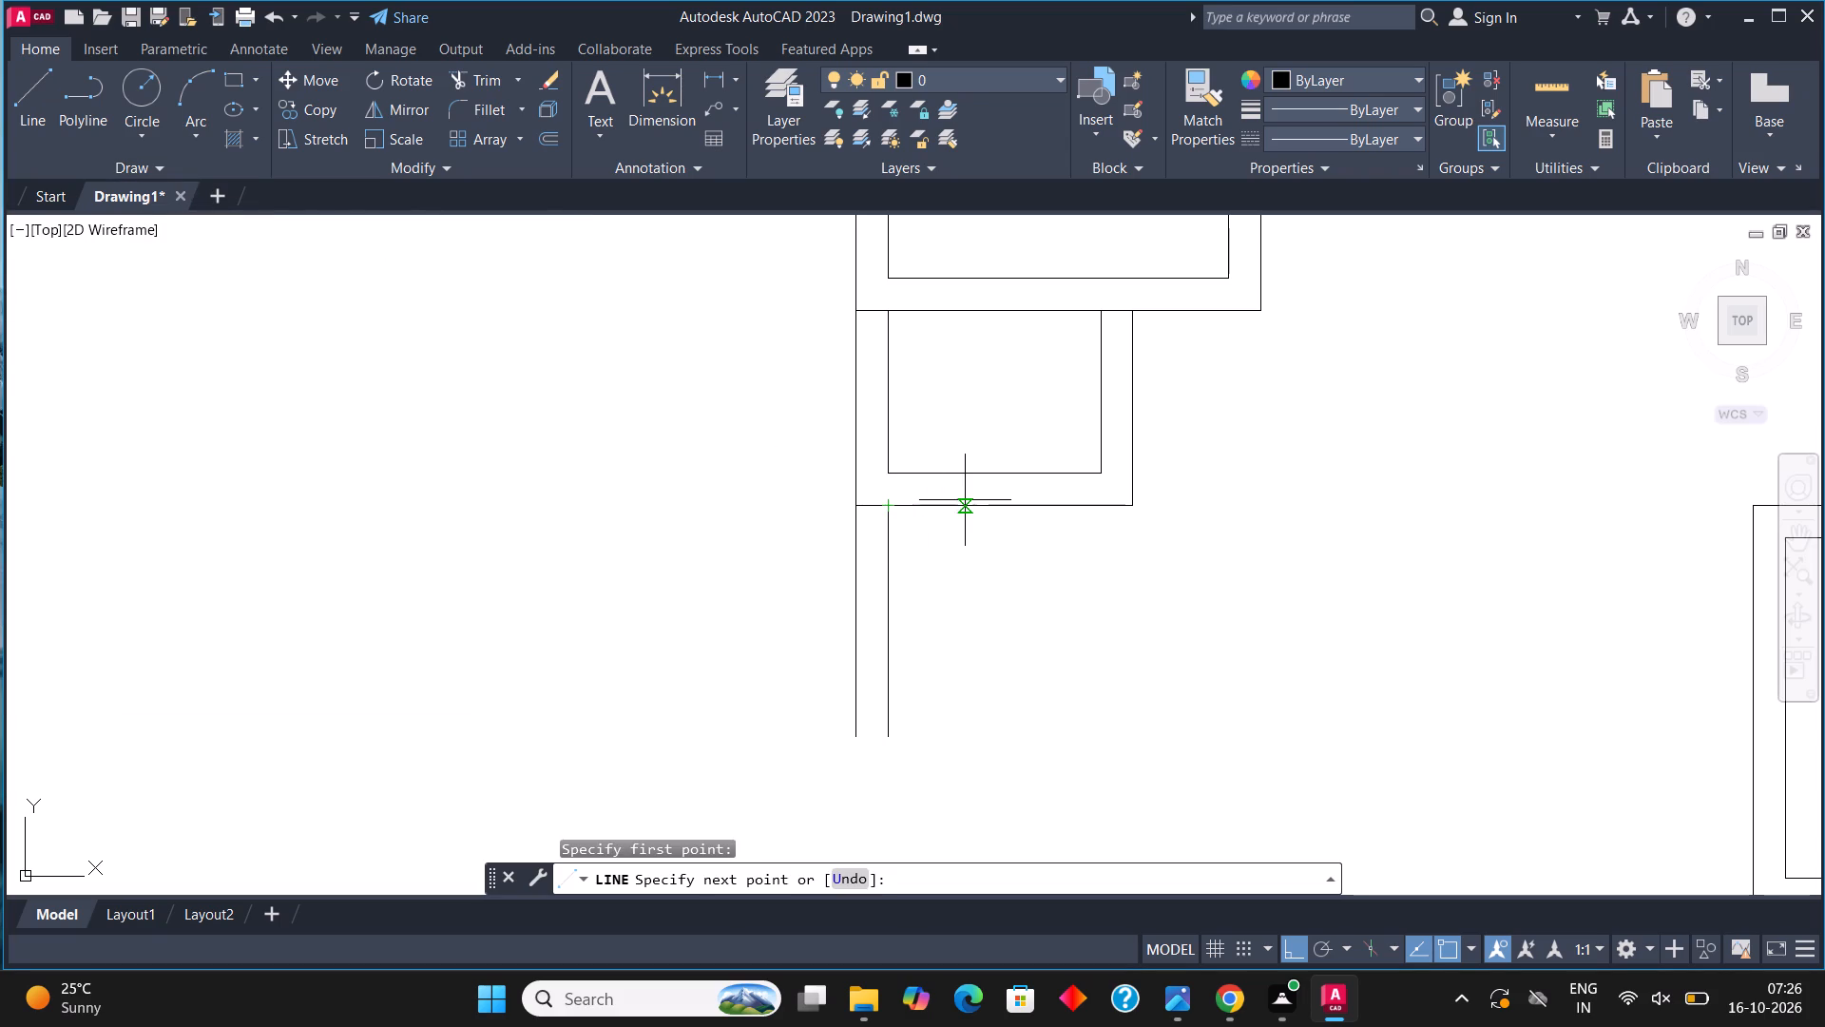
pyautogui.write('3\'10"')
pyautogui.press('Return')
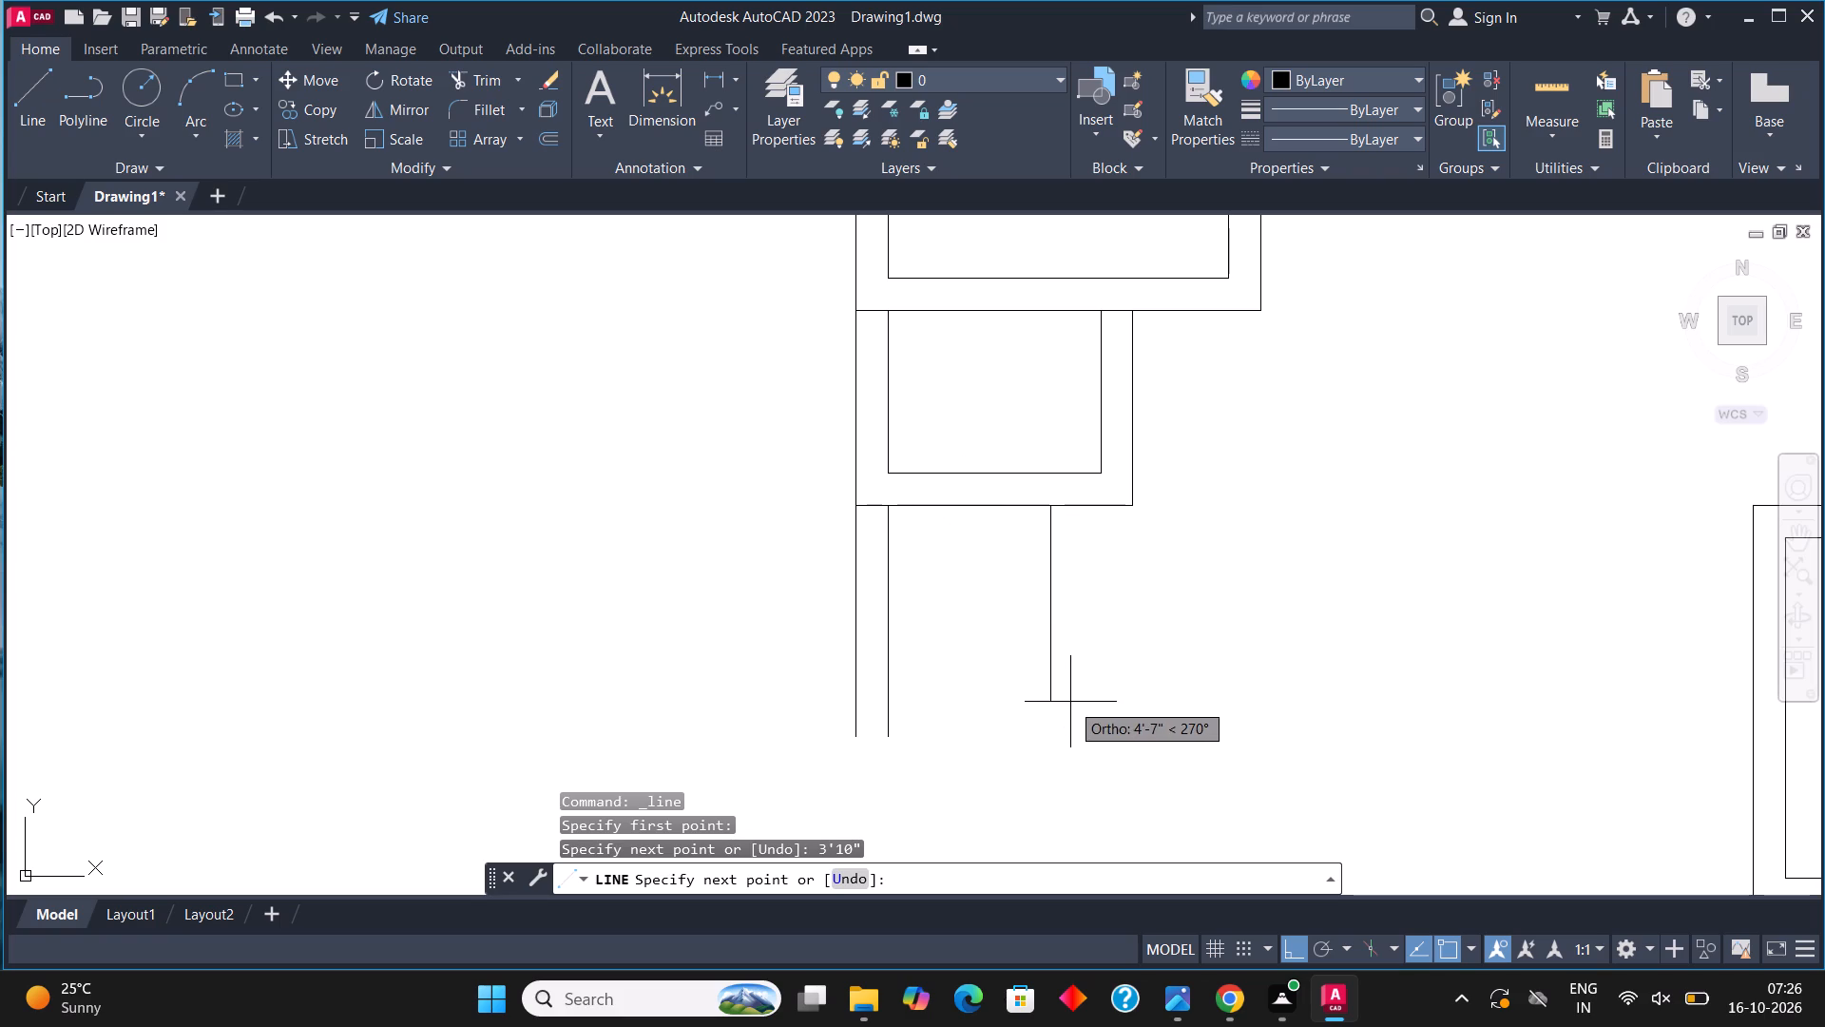
pyautogui.write('5\'5"')
pyautogui.press('Return')
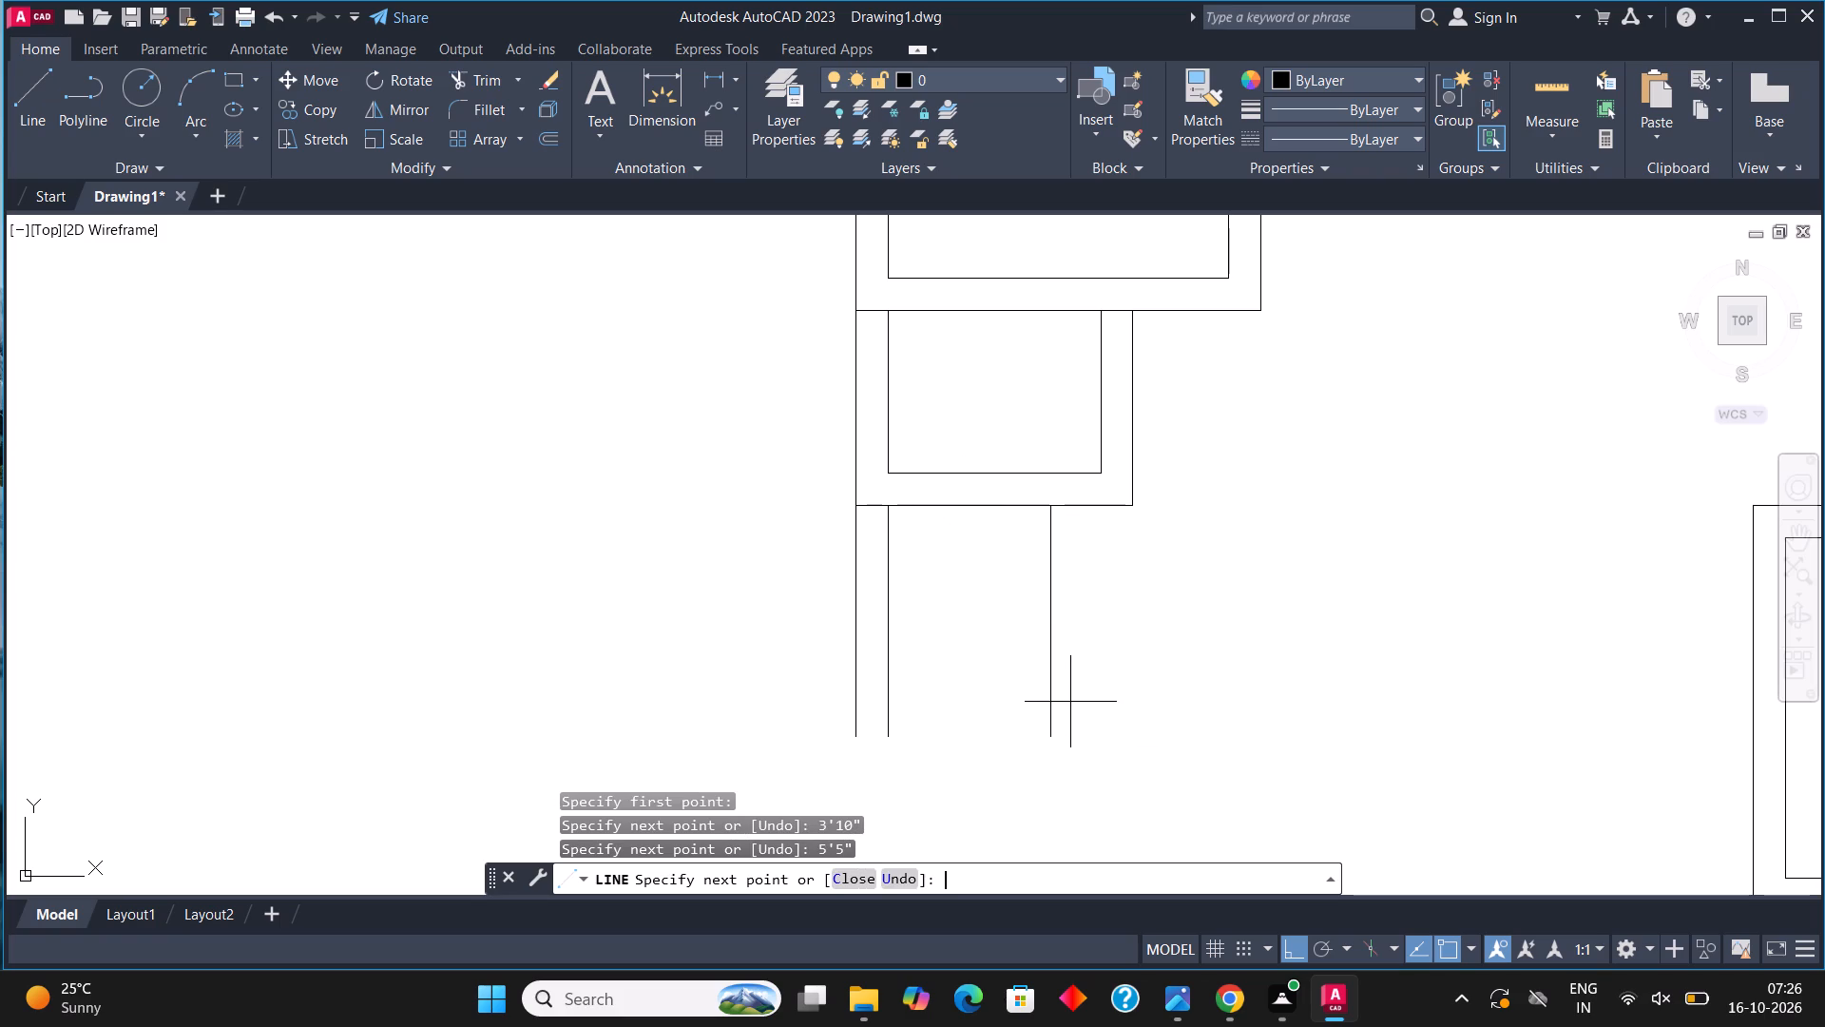
# Close the 3'10" by 5'5" room with a bottom line back to the lower end of its inner left wall.
pyautogui.click(893, 738)
pyautogui.moveTo(1031, 647); pyautogui.dragTo(980, 633, button='middle')
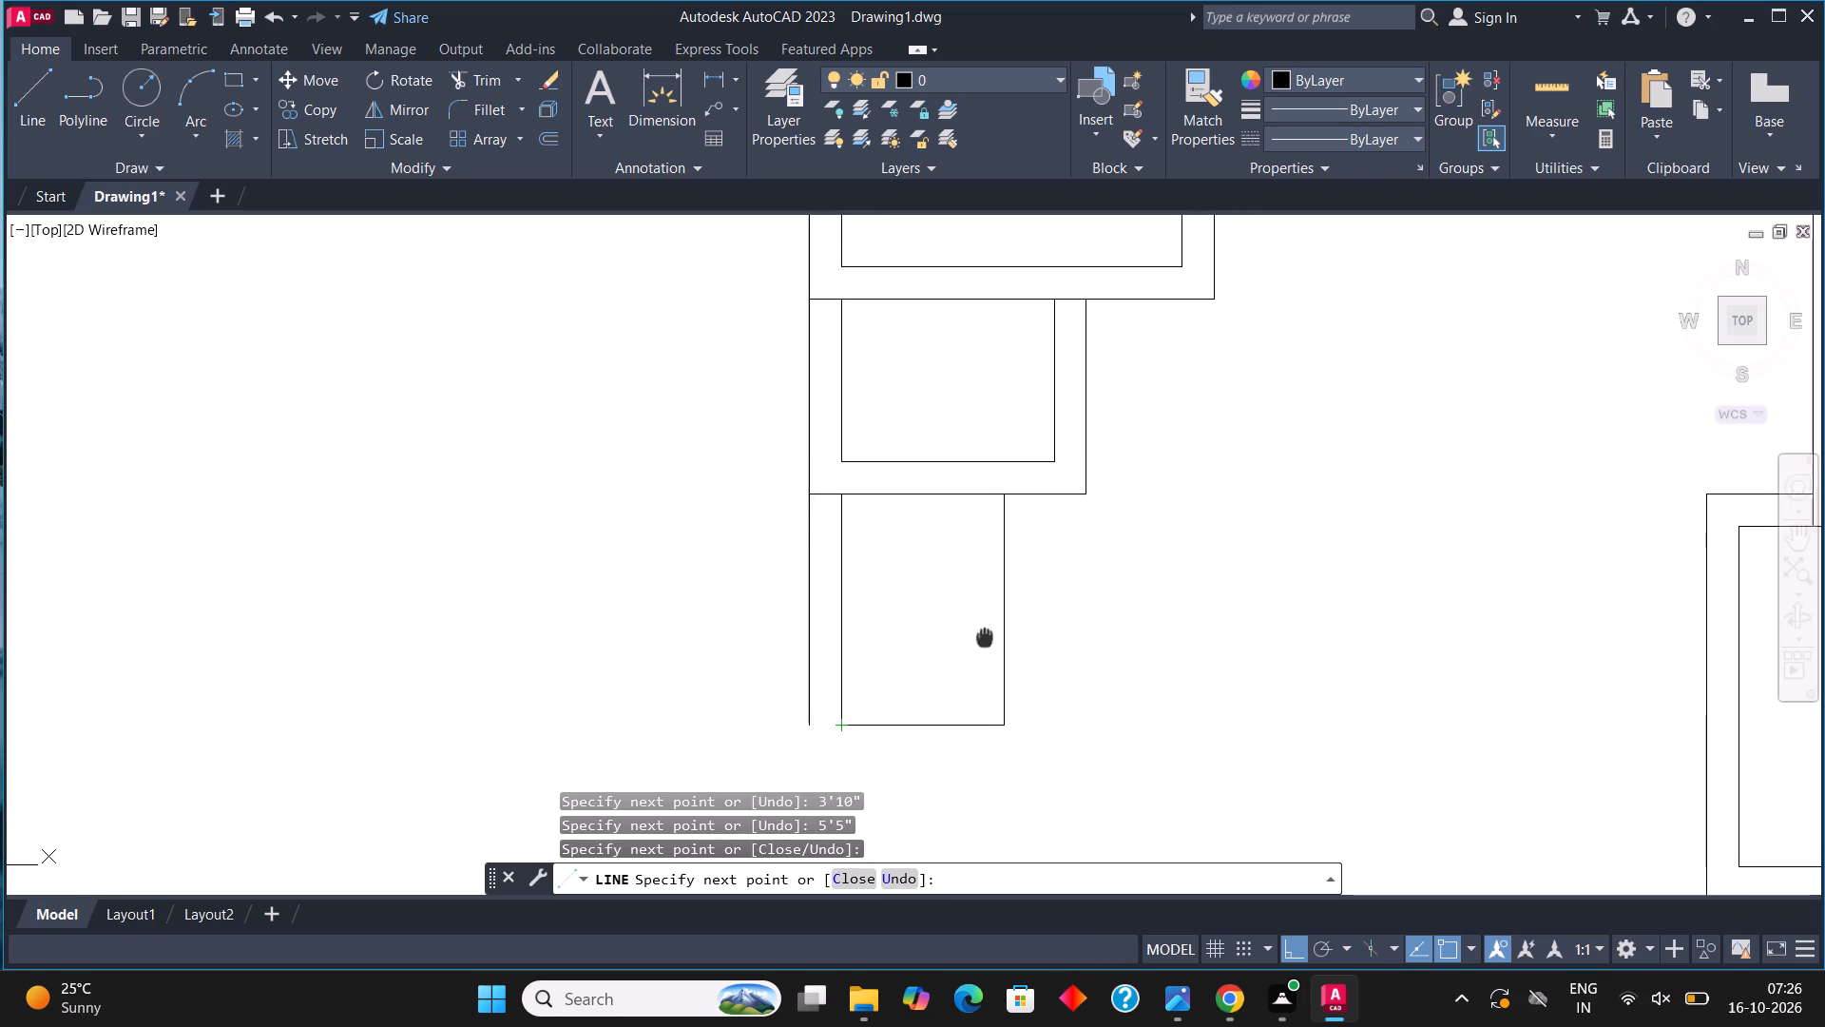
pyautogui.moveTo(980, 633); pyautogui.dragTo(979, 631, button='middle')
pyautogui.press('Escape')
# Offset the room's inner right and bottom wall lines 9" outward.
pyautogui.click(1005, 758)
pyautogui.click(942, 653)
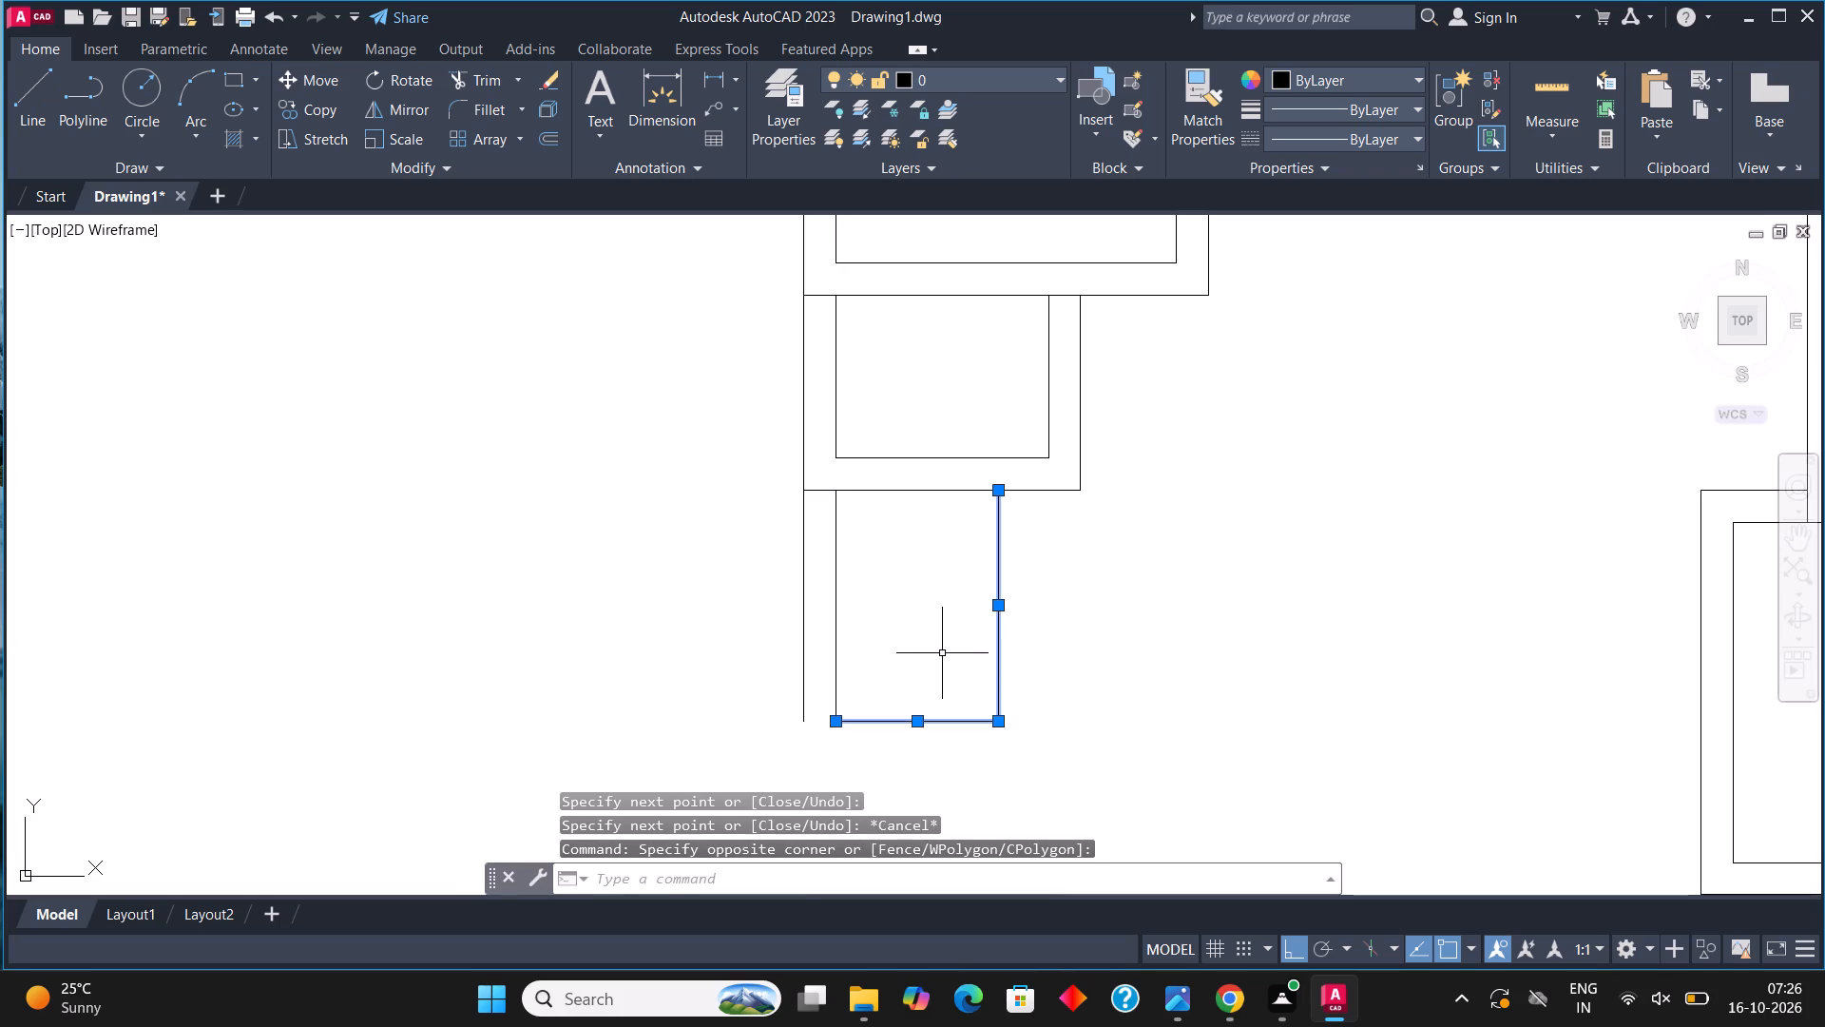
pyautogui.click(553, 140)
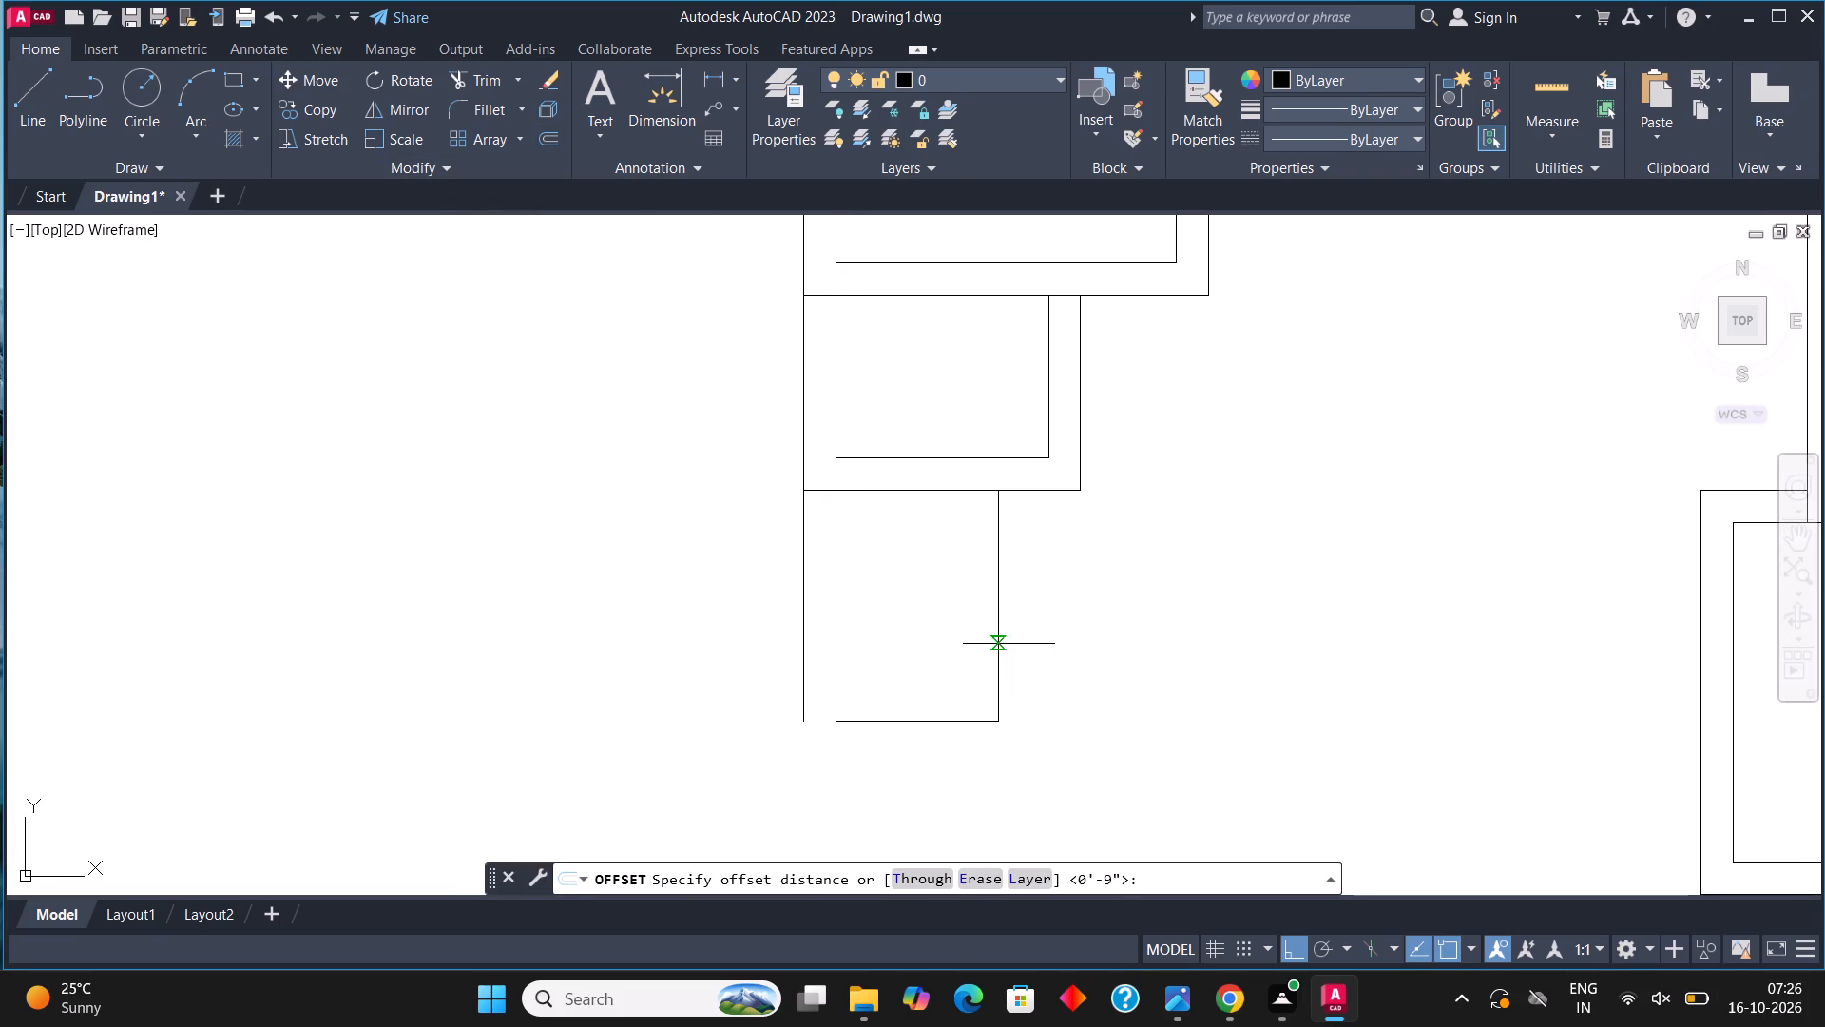
pyautogui.click(1006, 616)
pyautogui.write('9"')
pyautogui.press('Return')
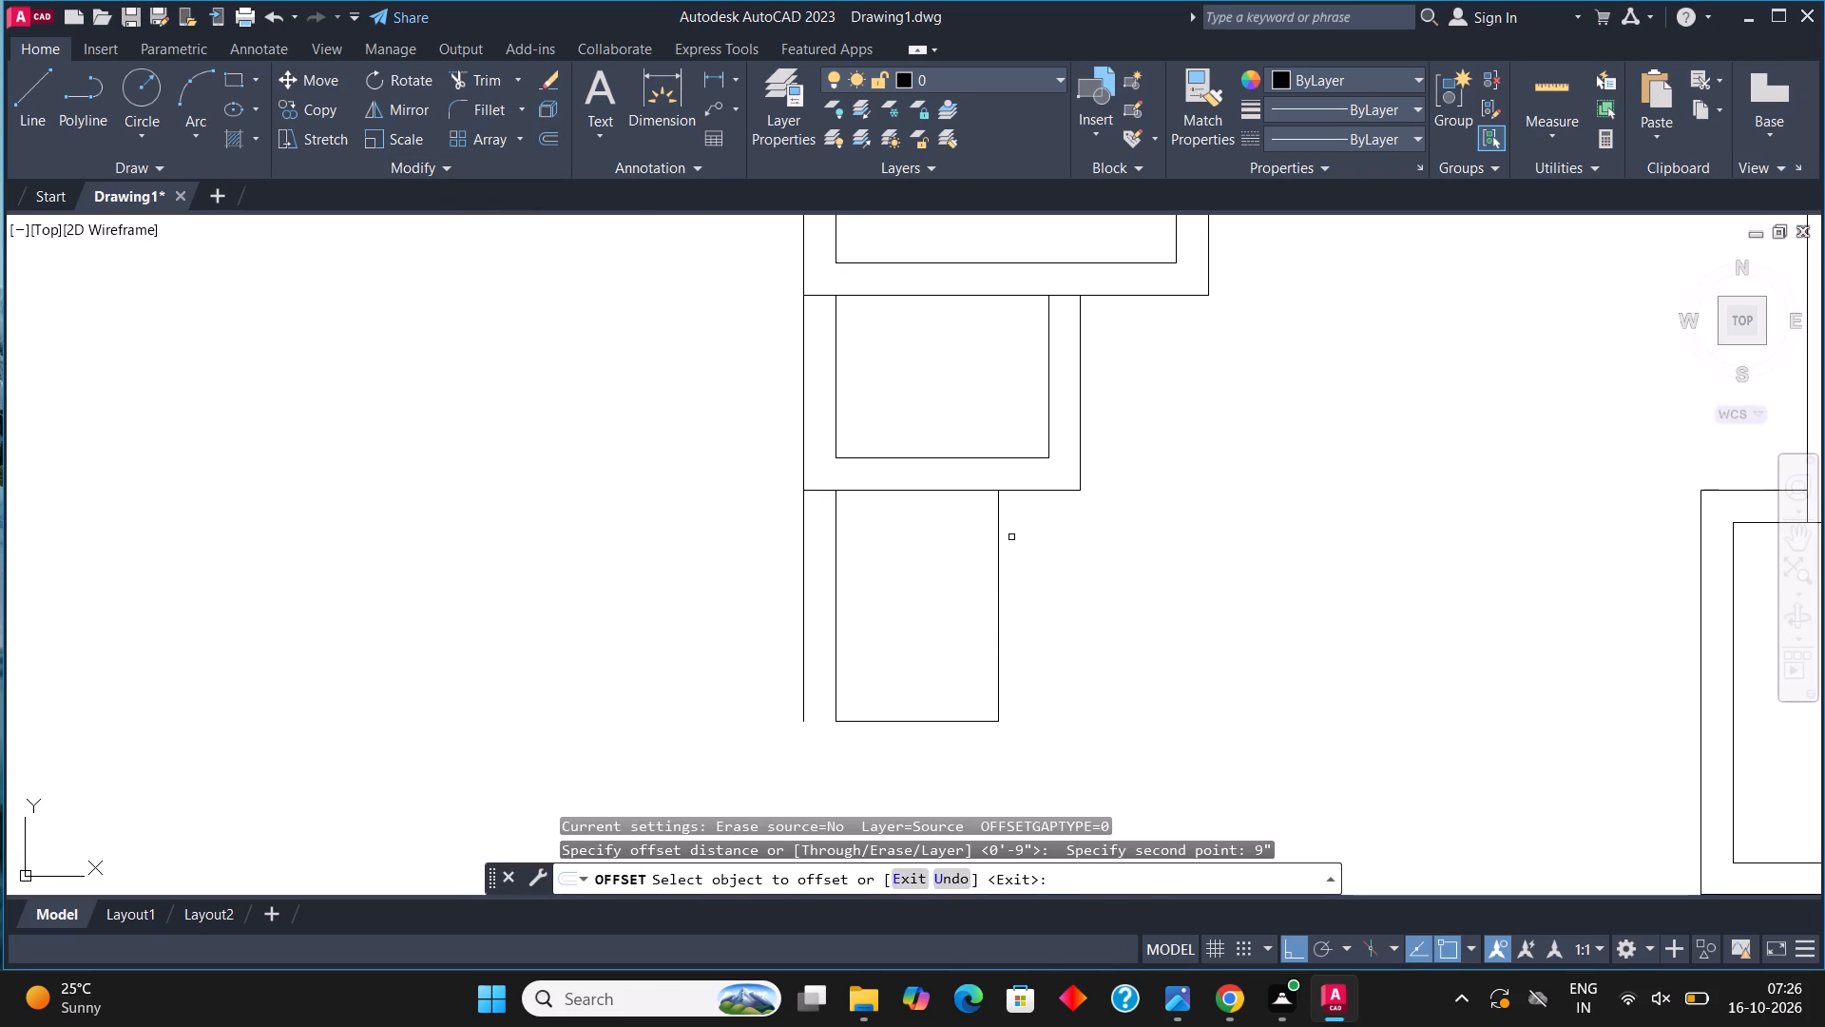
pyautogui.click(997, 579)
pyautogui.click(1057, 587)
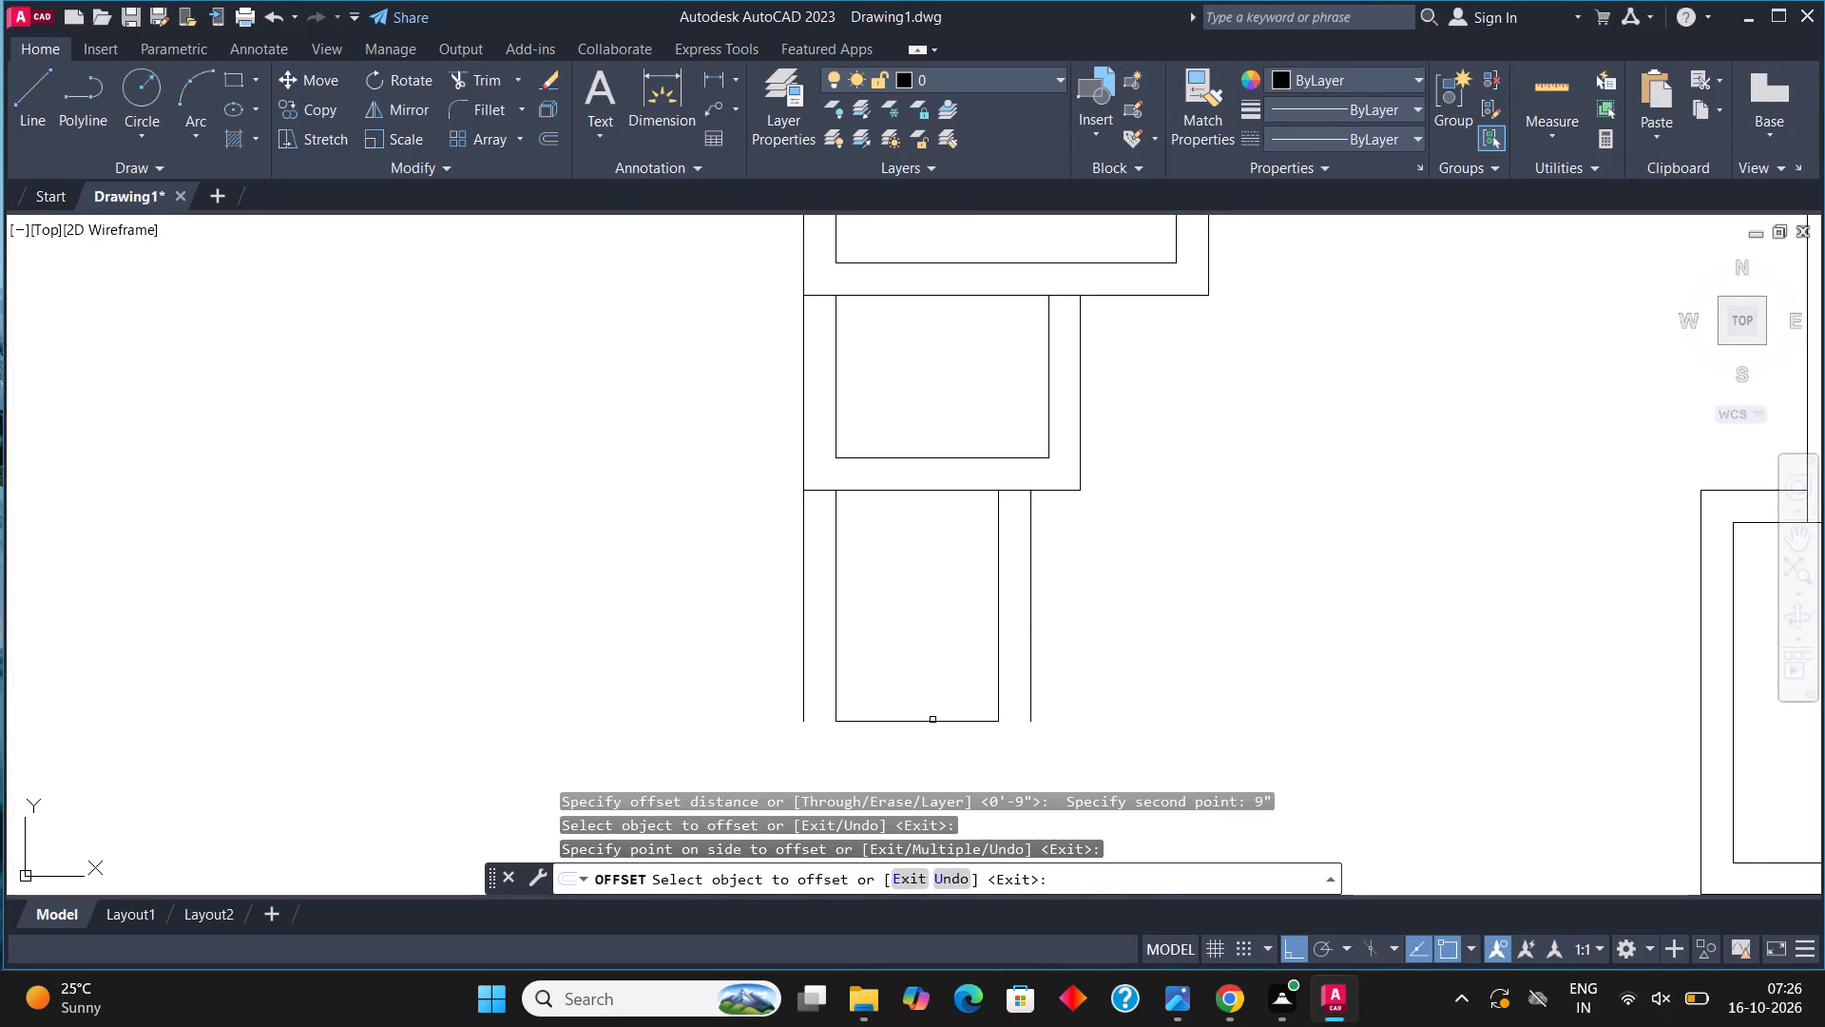
pyautogui.click(932, 720)
pyautogui.click(932, 765)
# Fillet the room's outer left and right wall lines with its outer bottom line to close both corners.
pyautogui.moveTo(992, 612); pyautogui.dragTo(954, 537, button='middle')
pyautogui.click(466, 112)
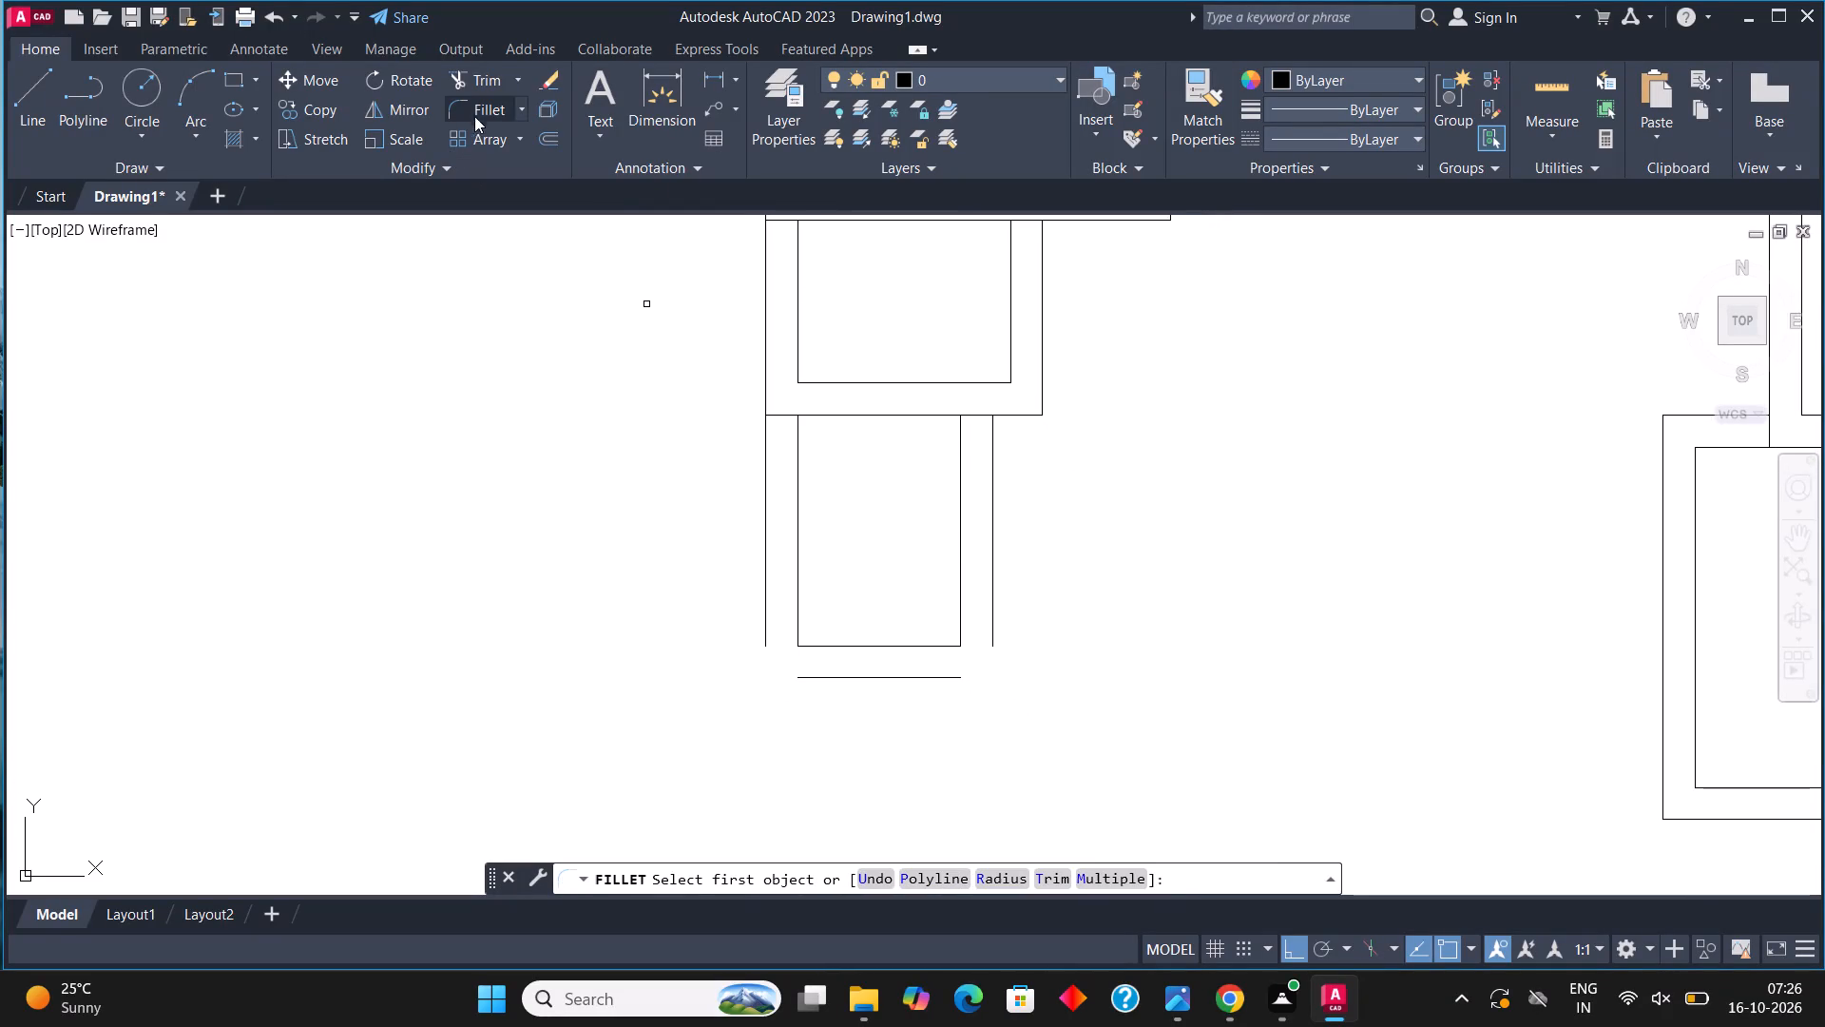
pyautogui.click(765, 621)
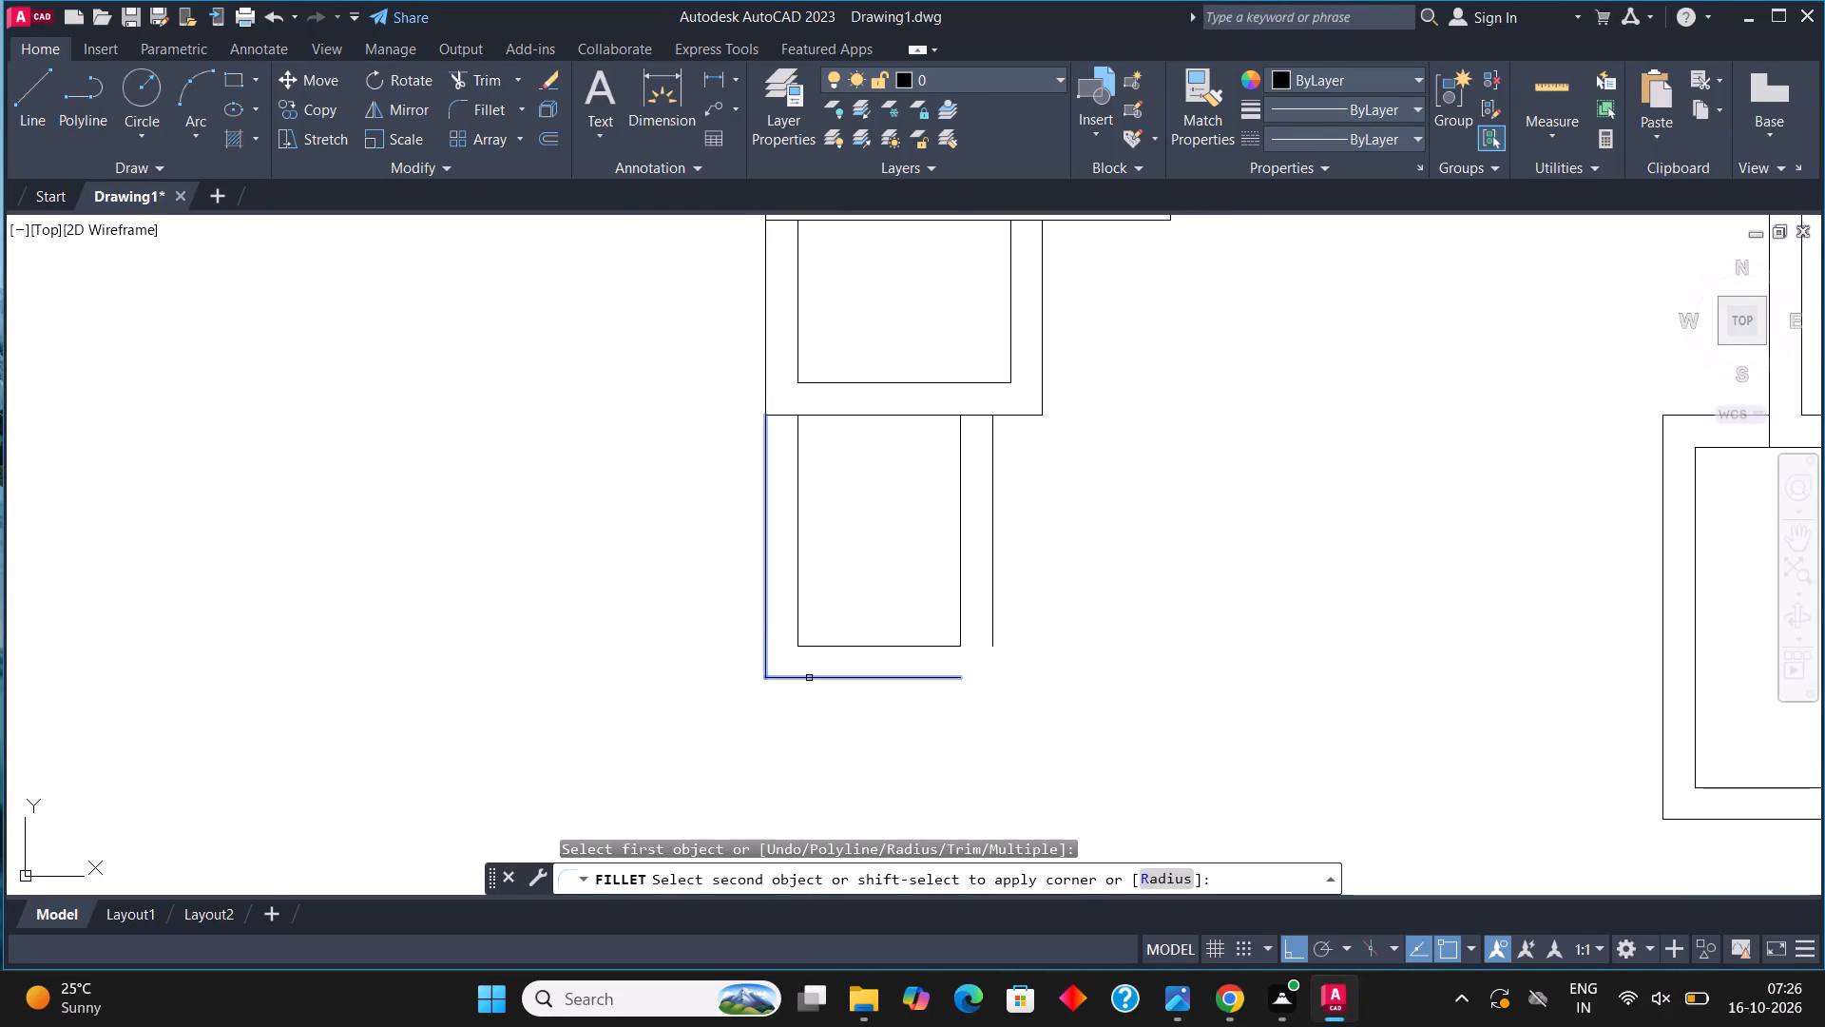
pyautogui.click(809, 678)
pyautogui.click(485, 99)
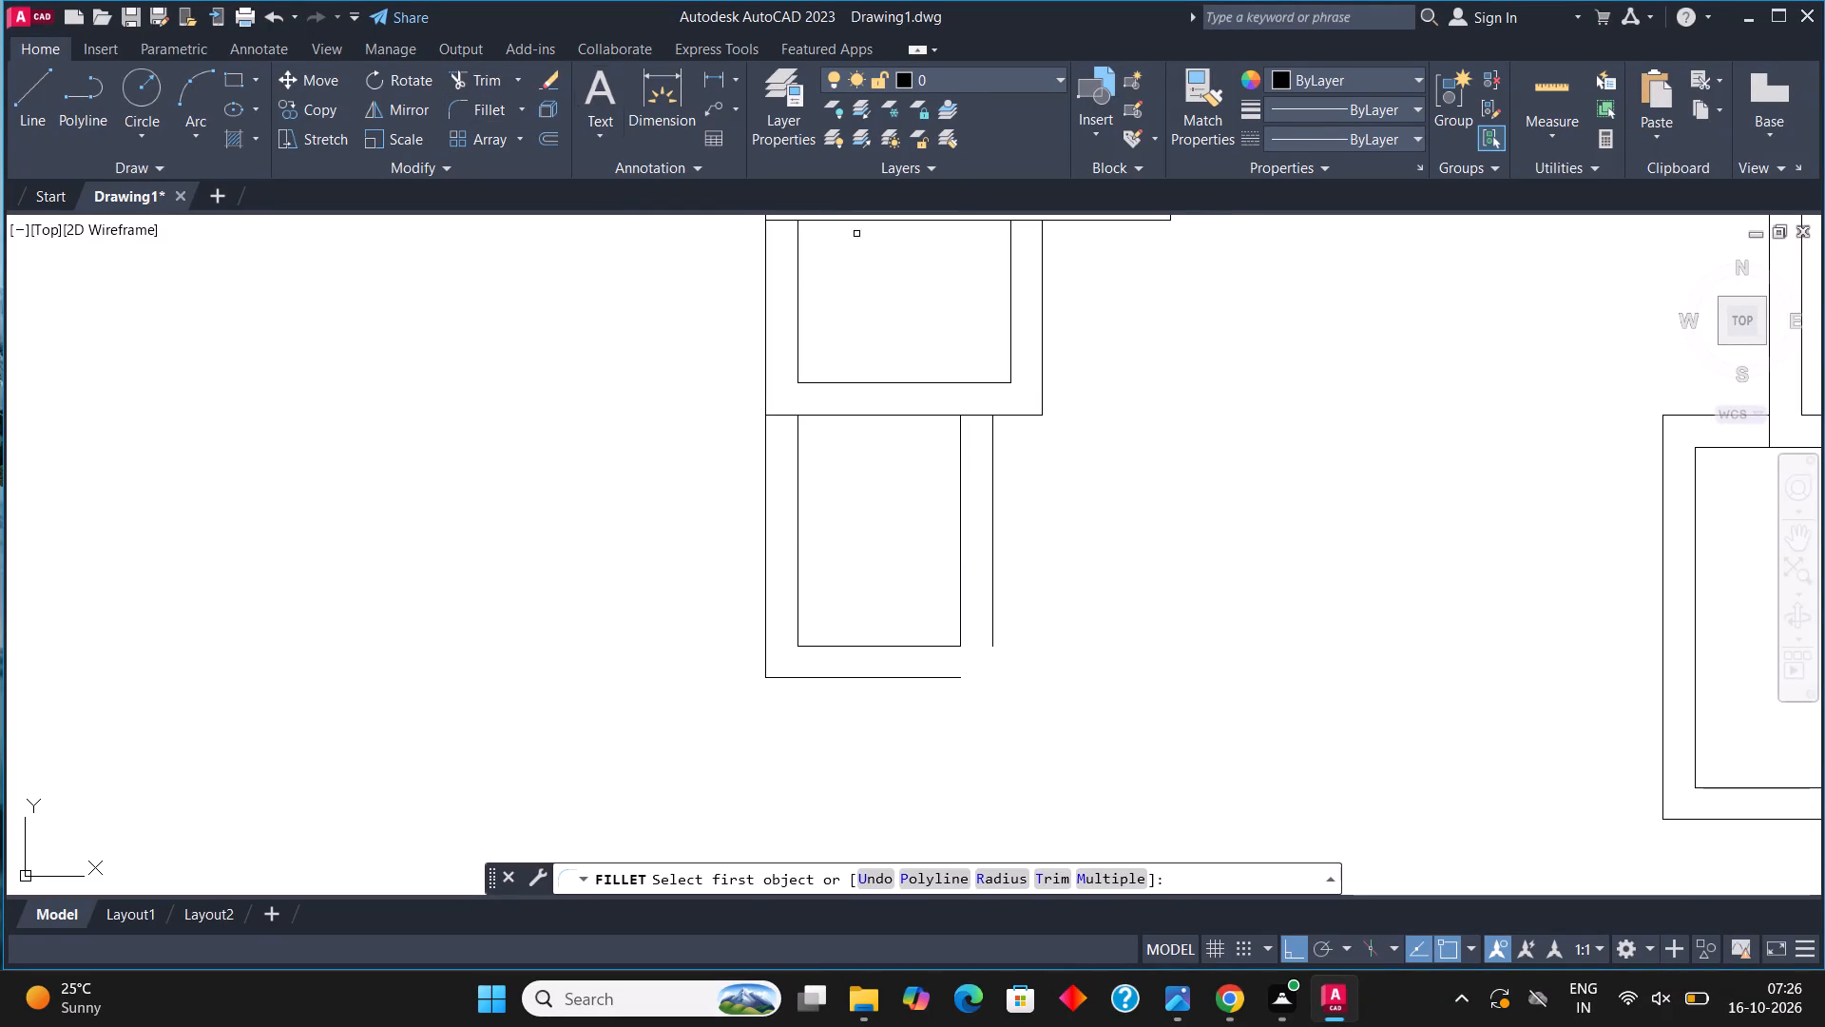
pyautogui.click(918, 669)
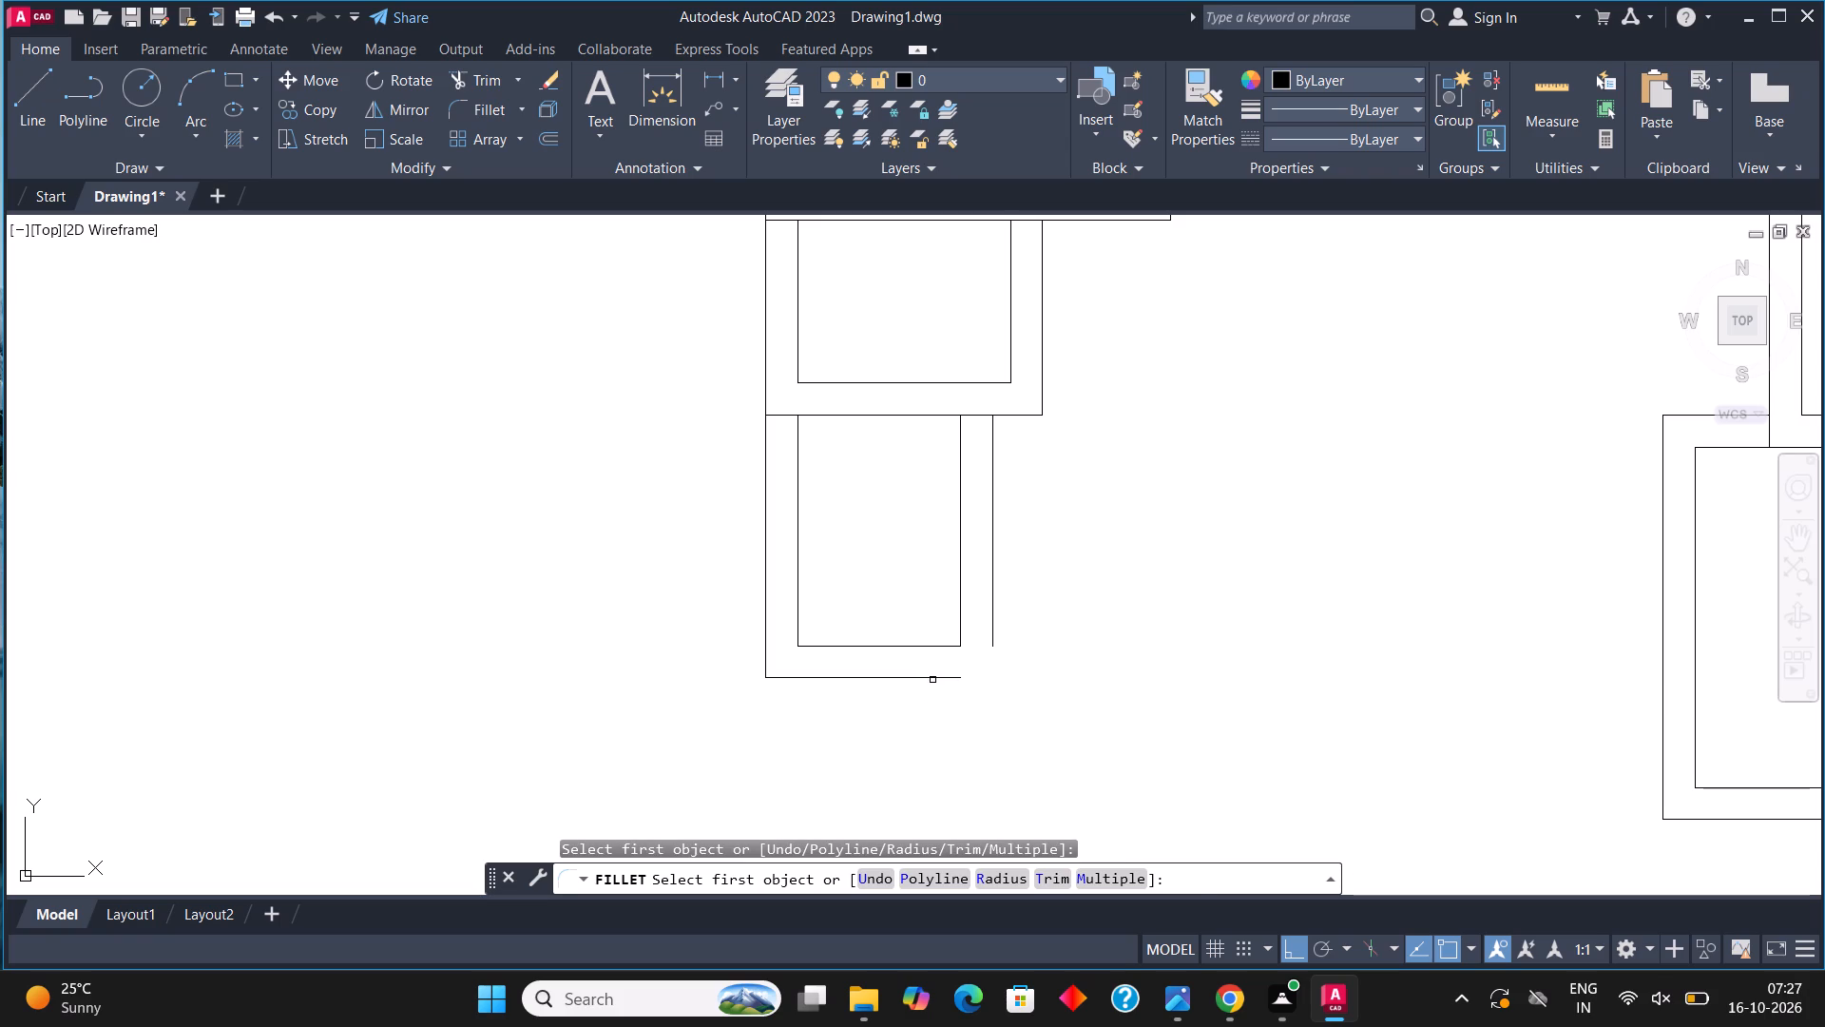
pyautogui.click(932, 680)
pyautogui.click(991, 558)
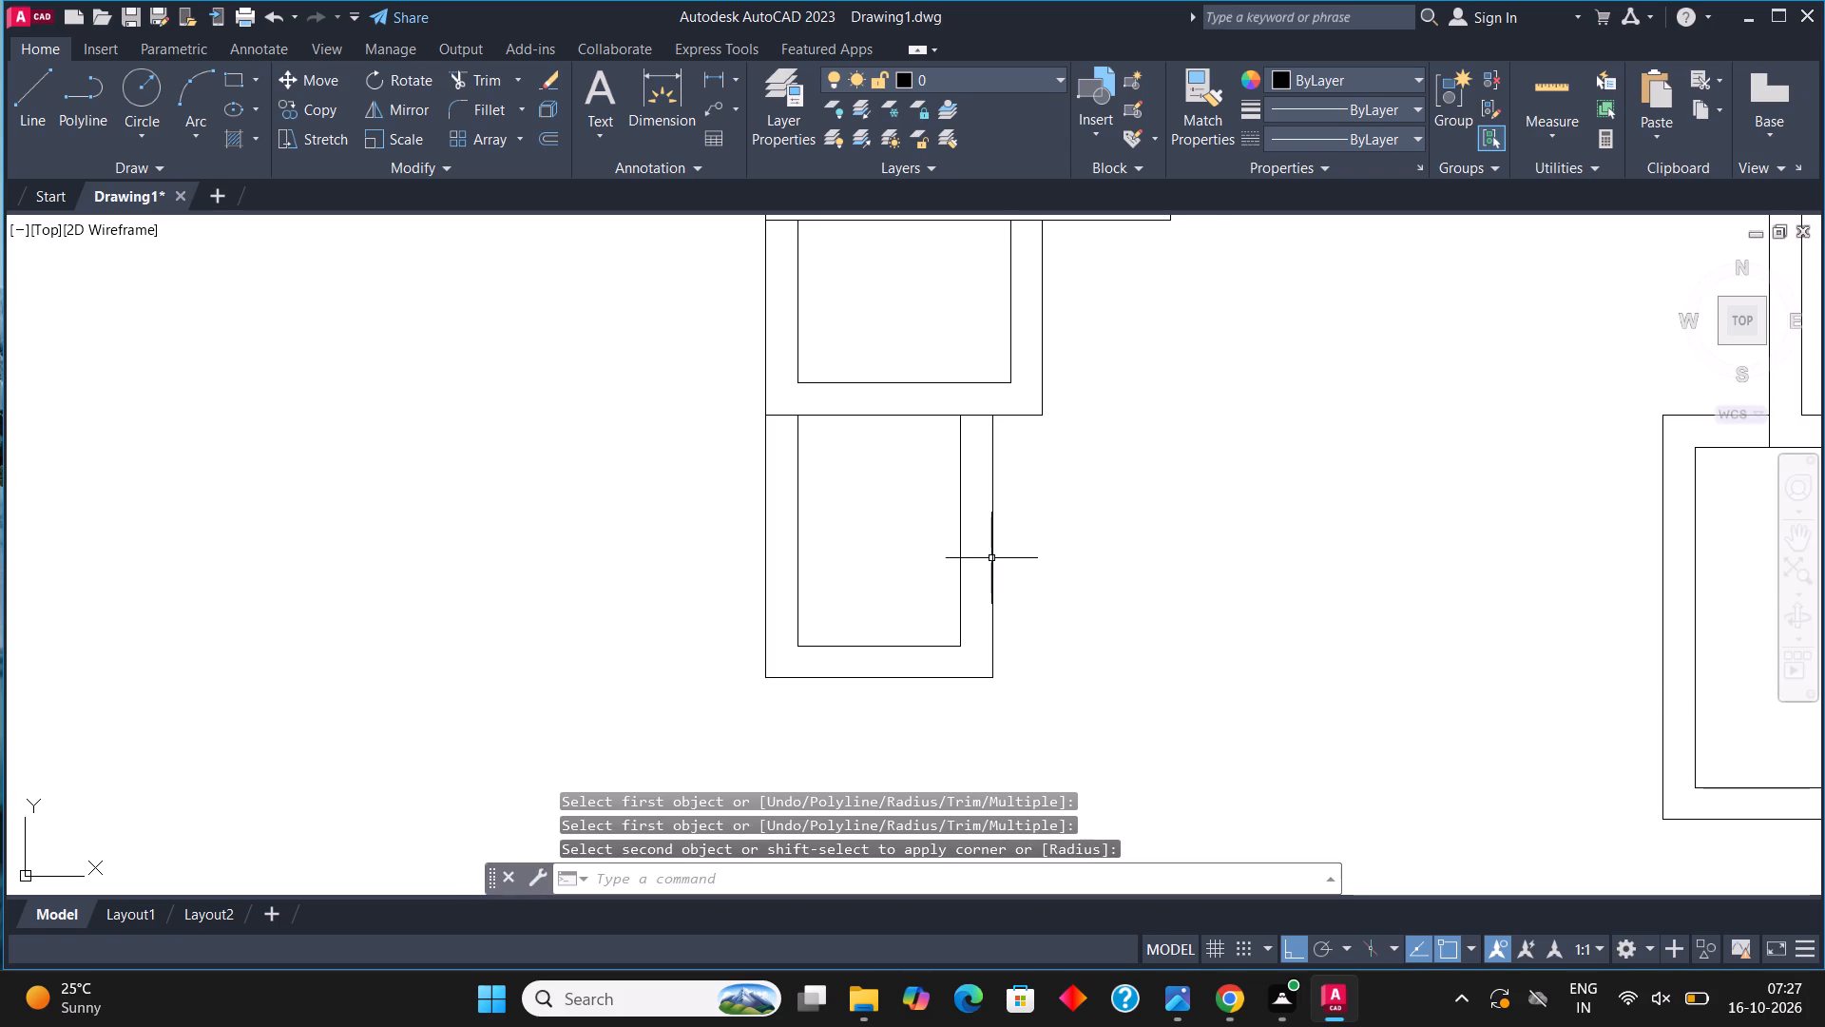
# Fillet the lowest left room's outer and inner left wall lines with the bottom-right room's outer and inner bottom lines, respectively.
pyautogui.moveTo(1019, 620); pyautogui.dragTo(1037, 414, button='middle')
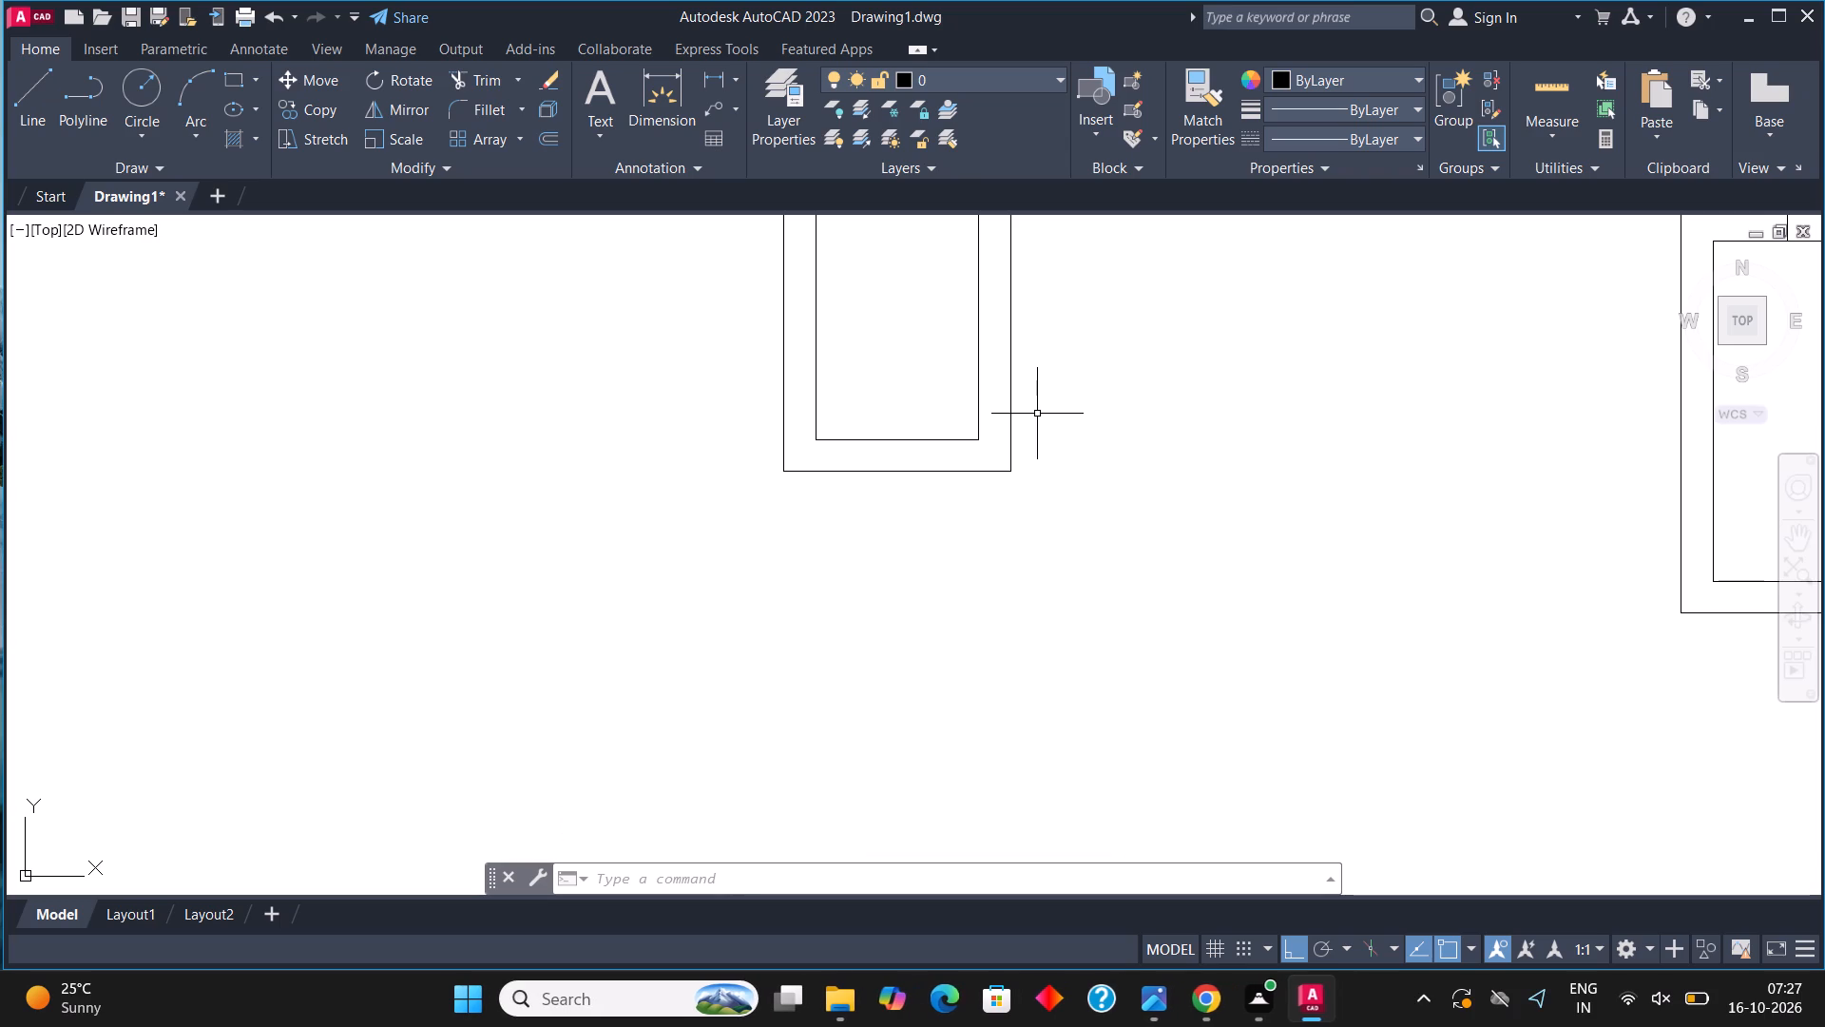
pyautogui.scroll(-3, 1124, 716)
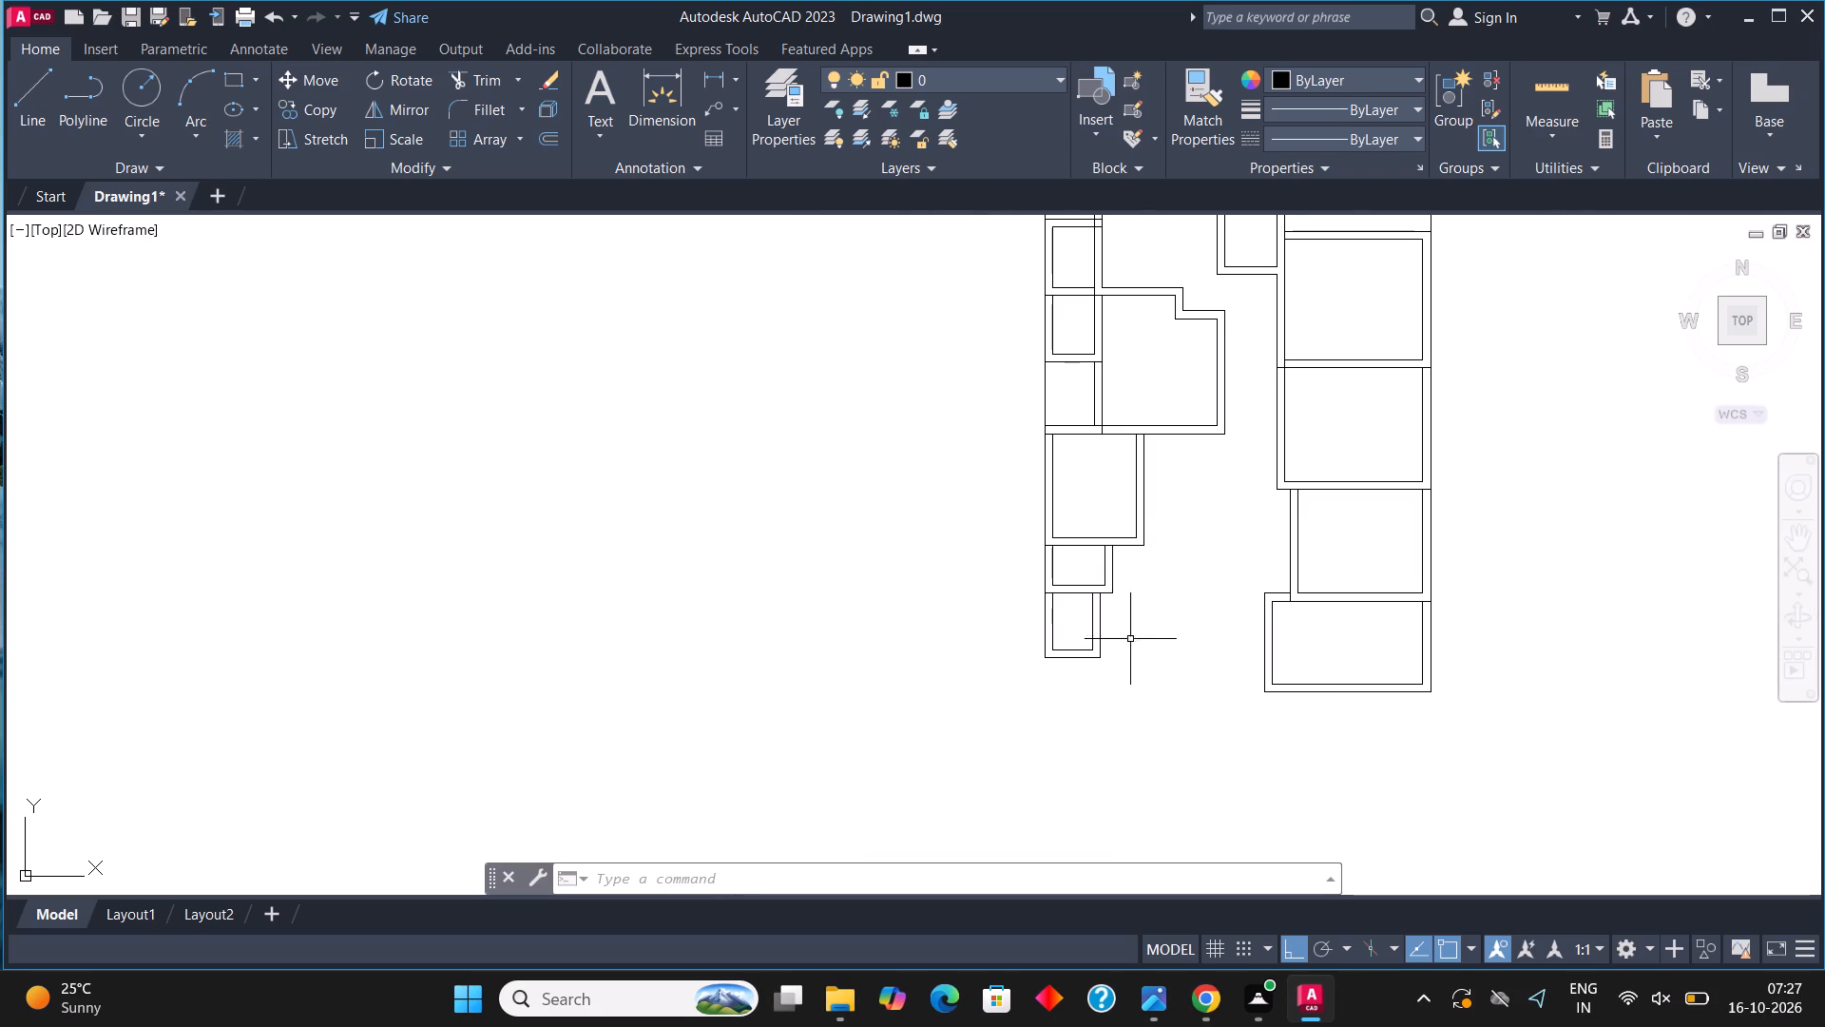
pyautogui.scroll(1, 1152, 713)
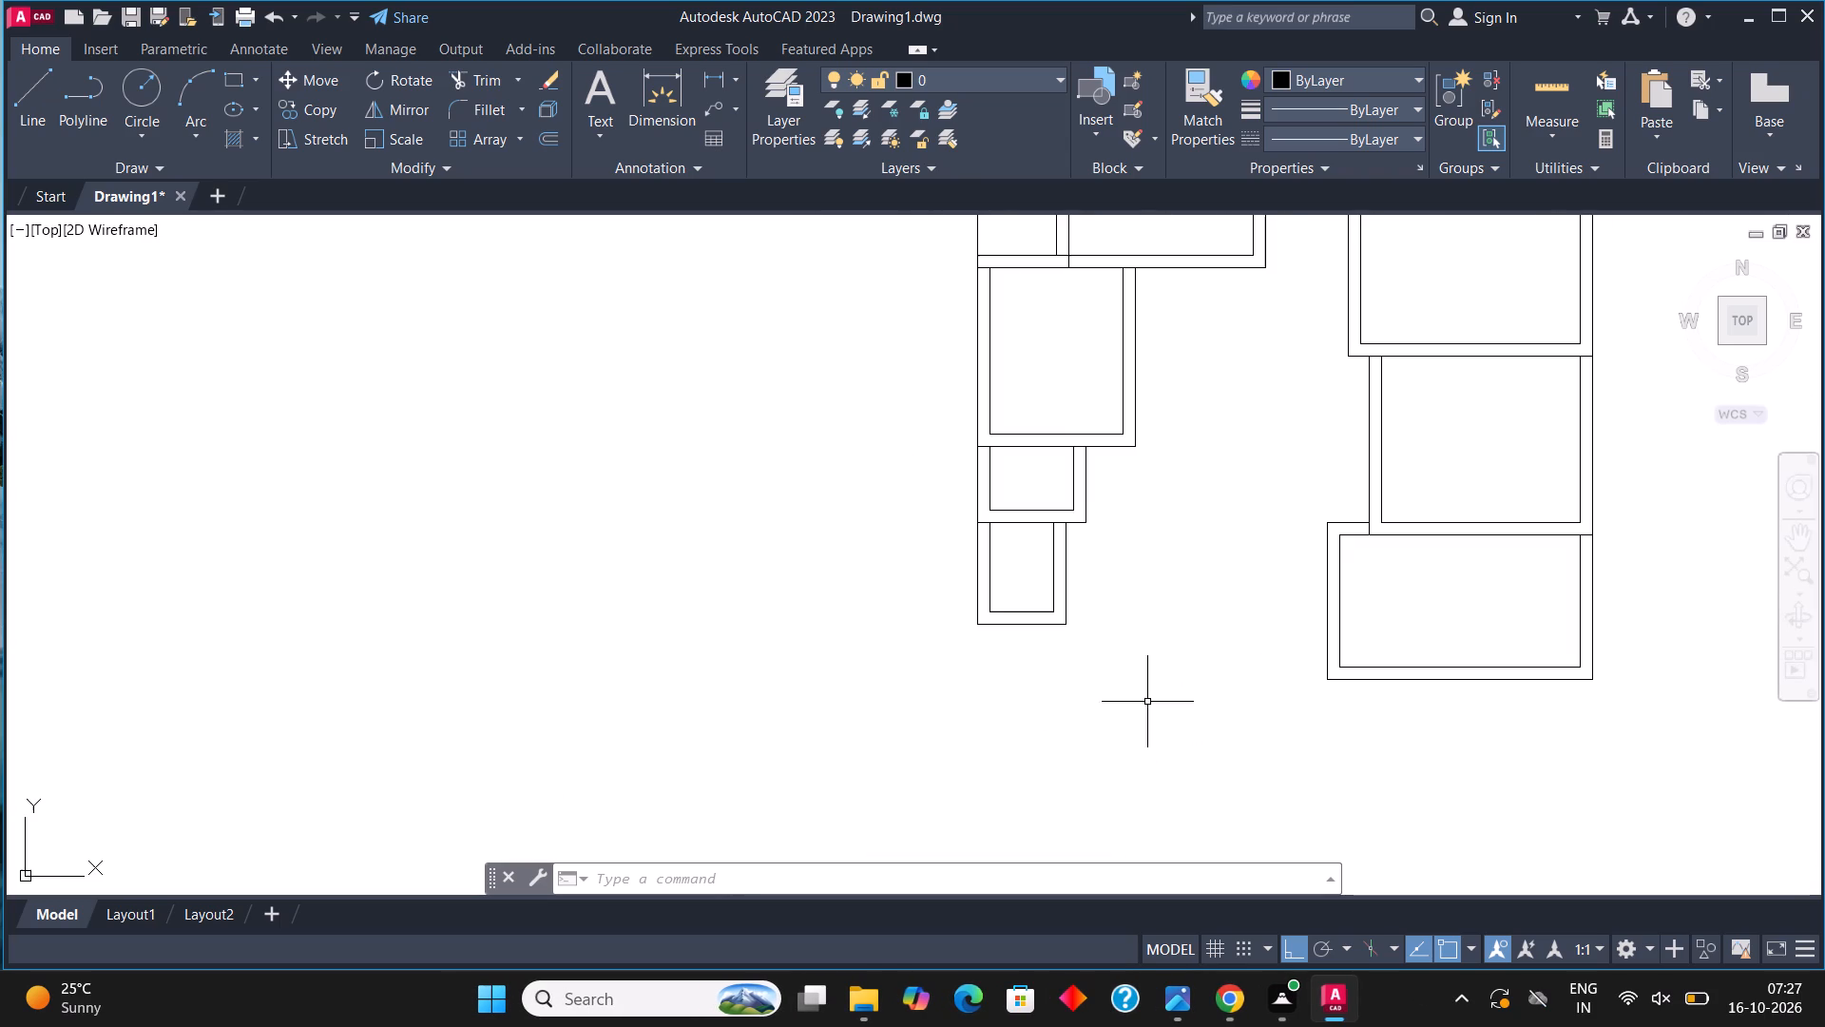
pyautogui.click(468, 107)
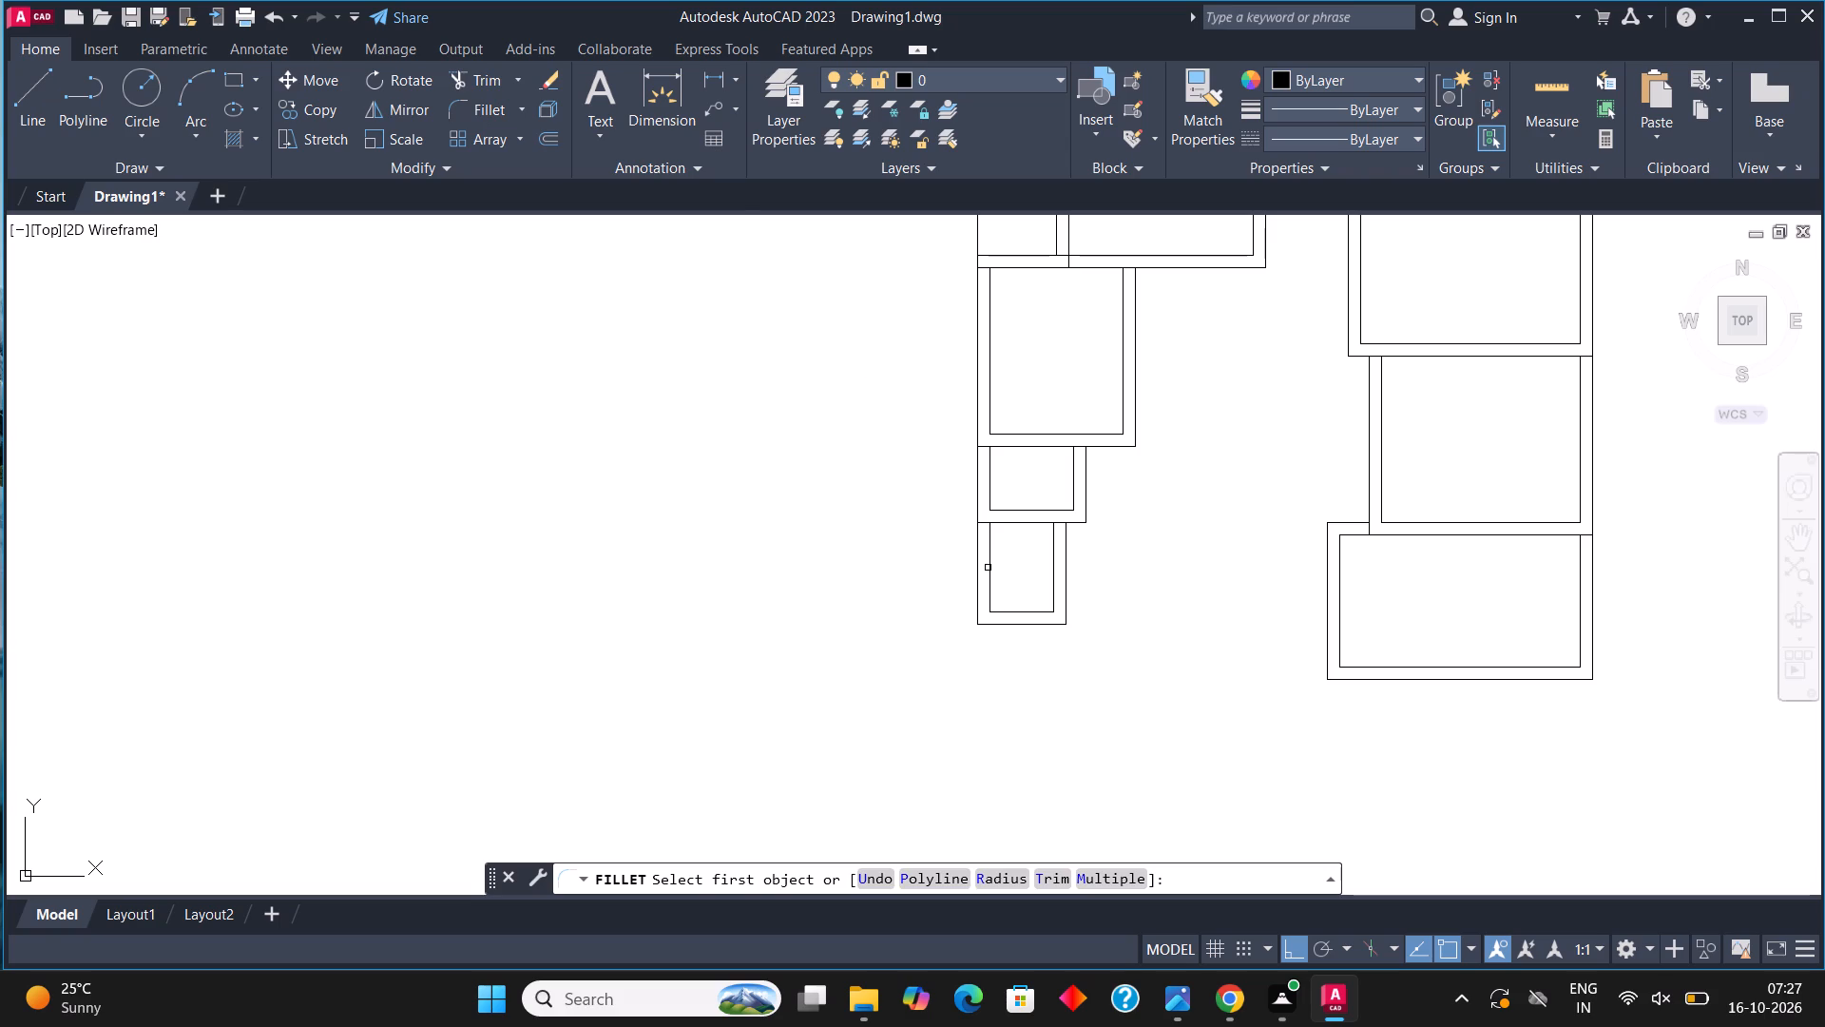
pyautogui.click(978, 582)
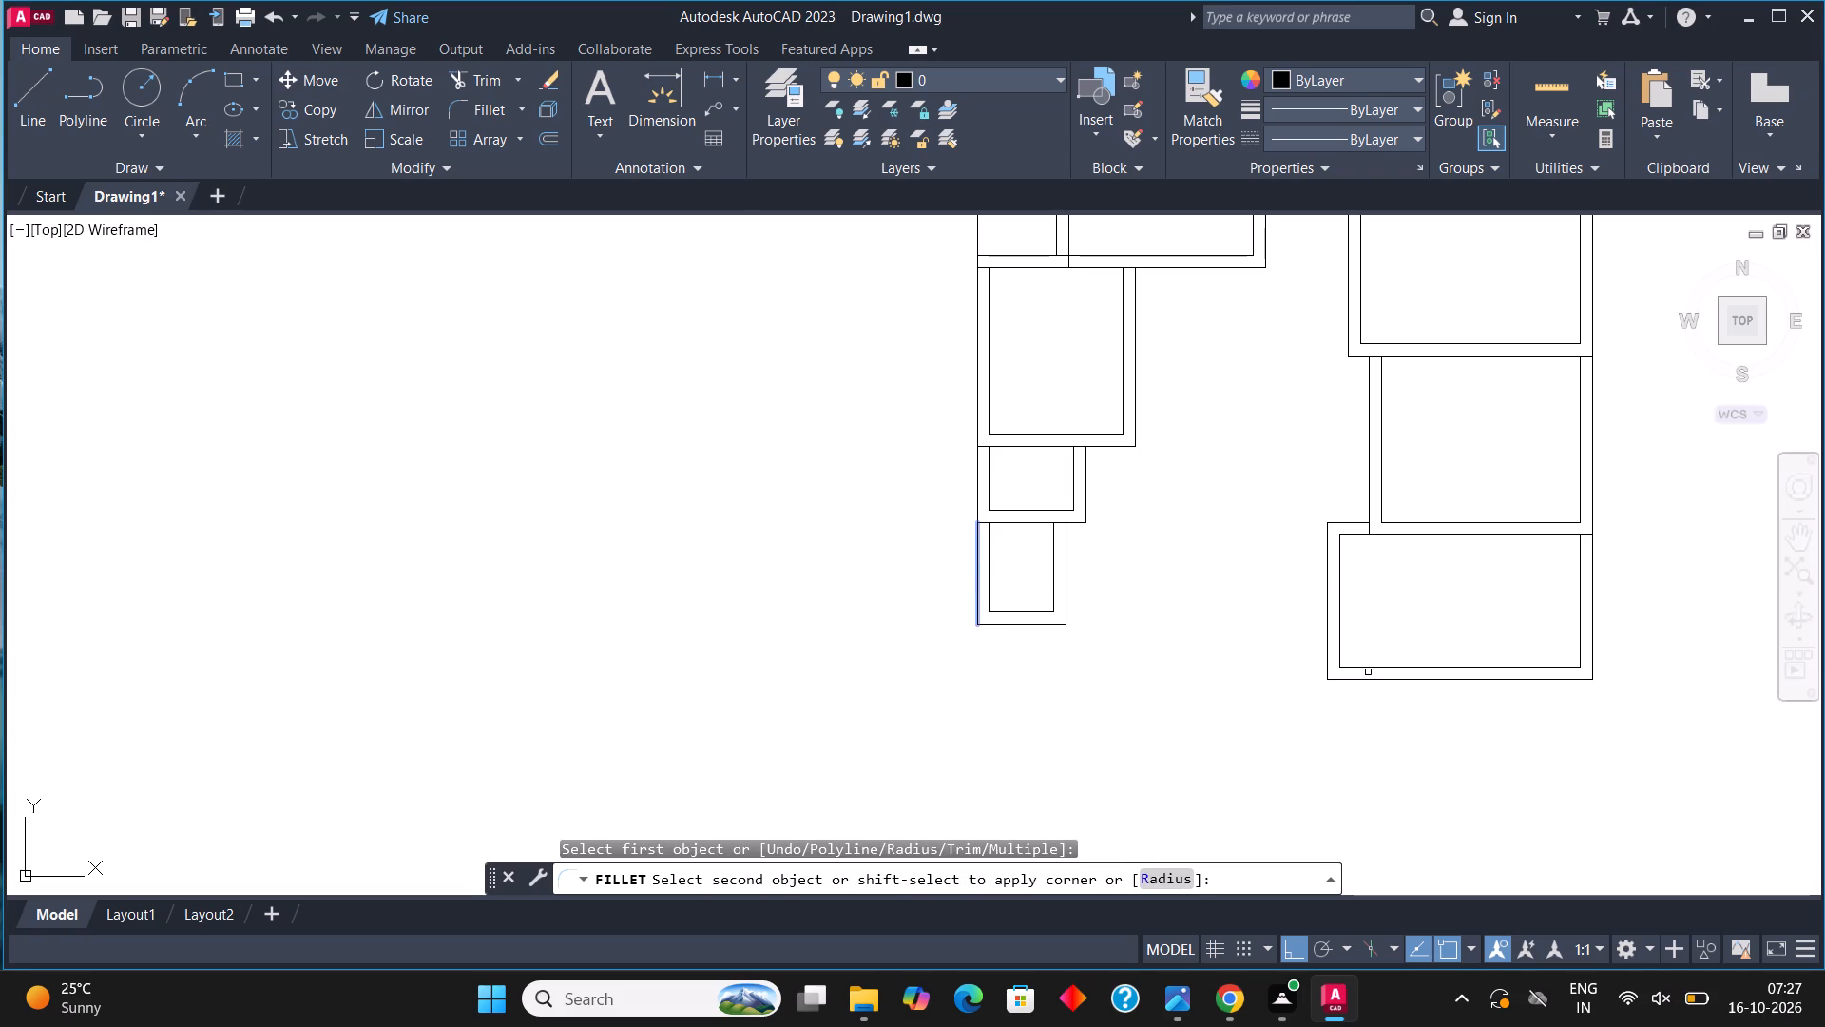
pyautogui.click(1373, 681)
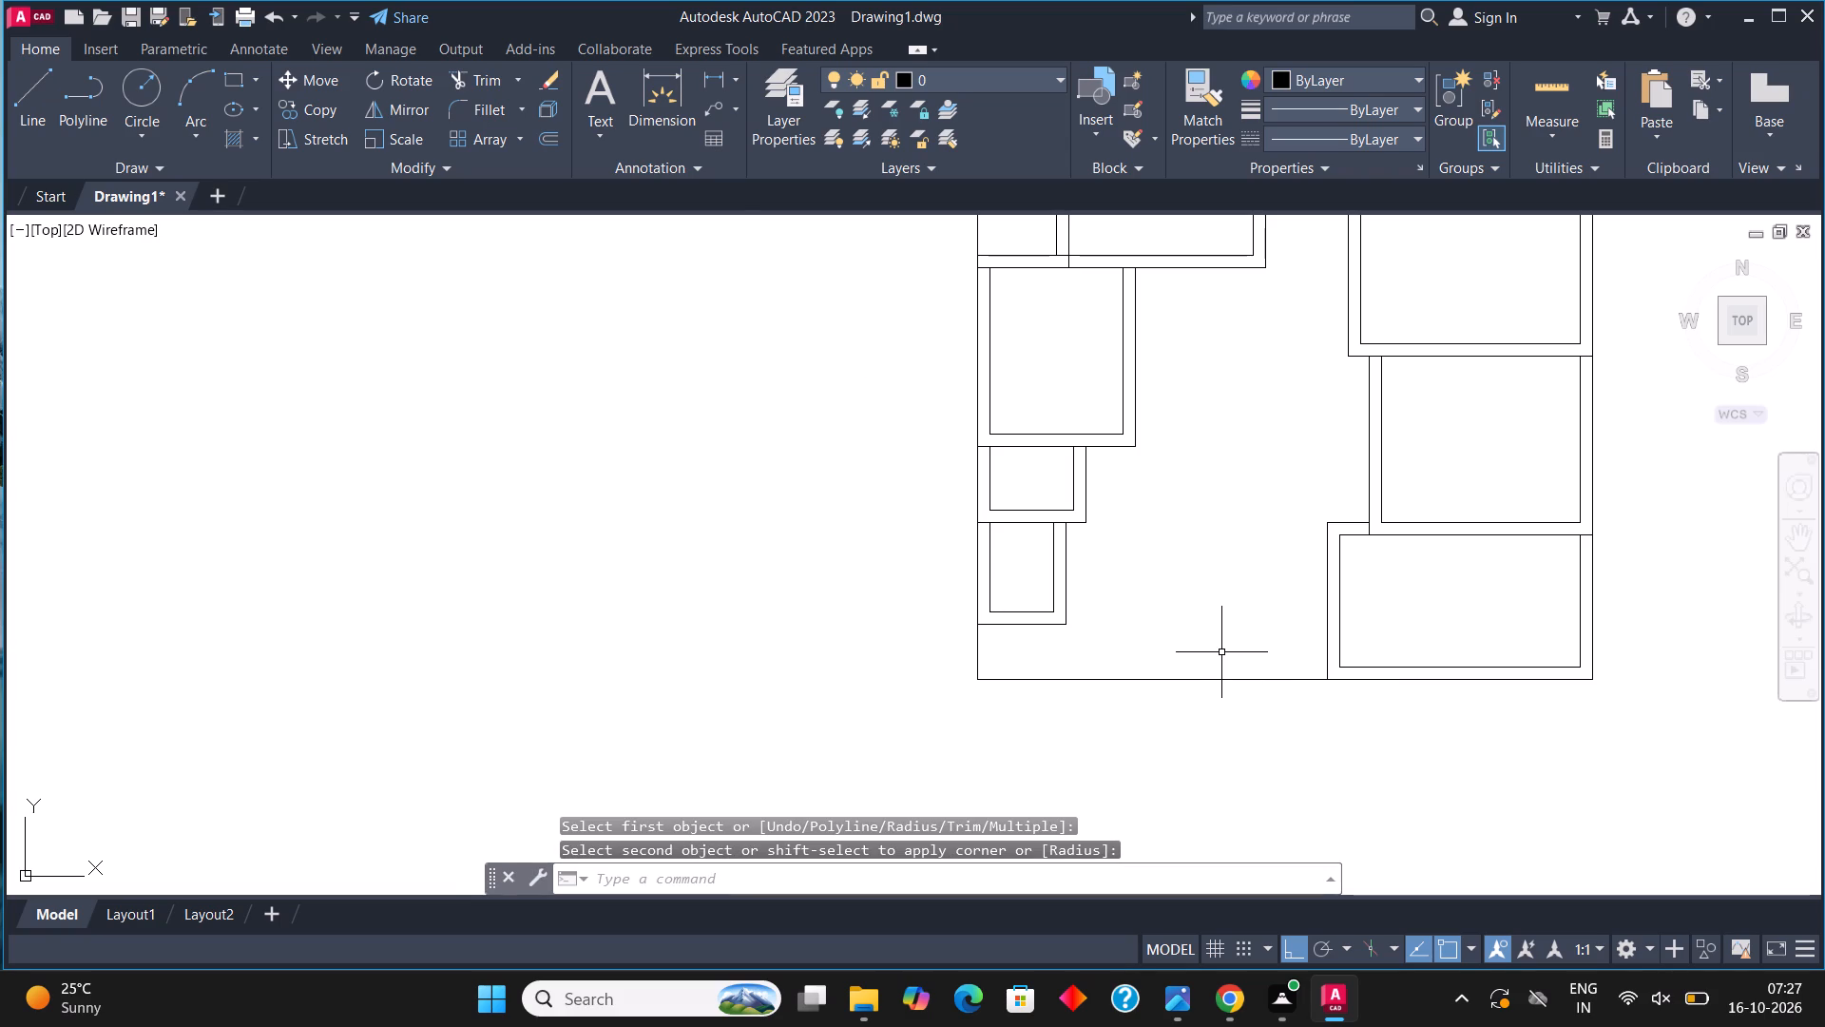
pyautogui.click(497, 105)
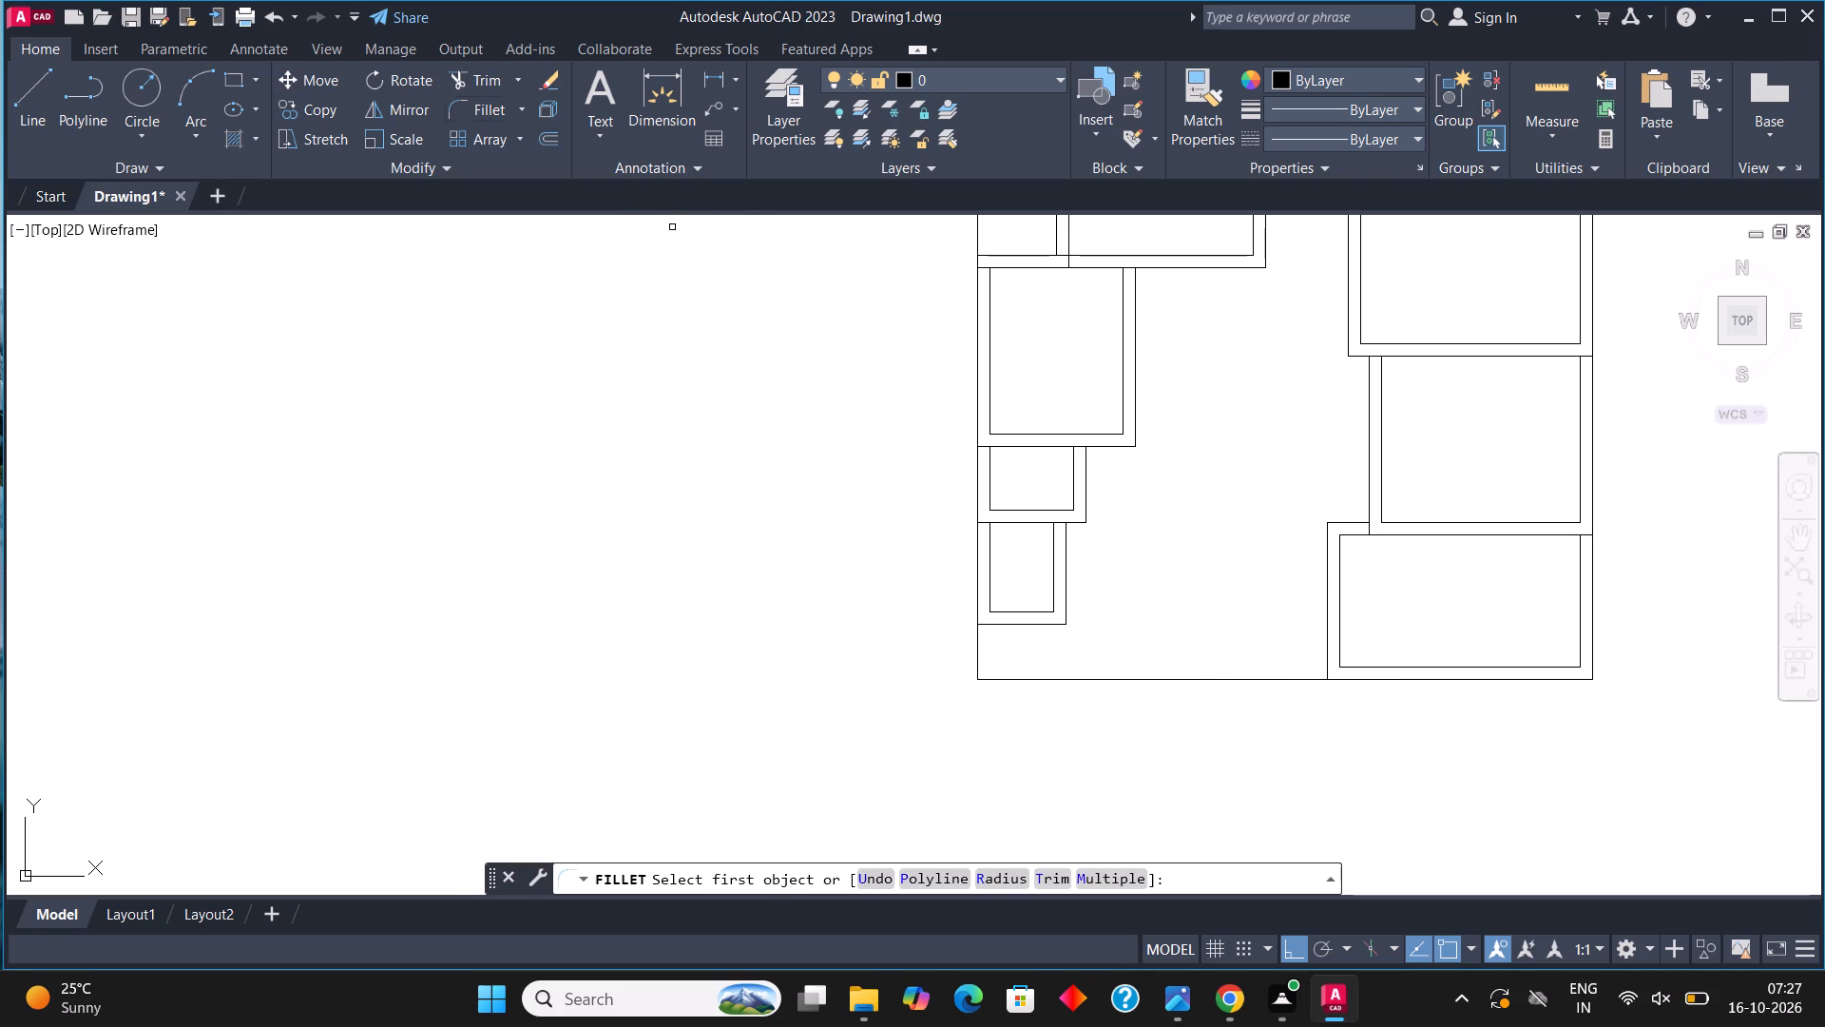
pyautogui.click(990, 587)
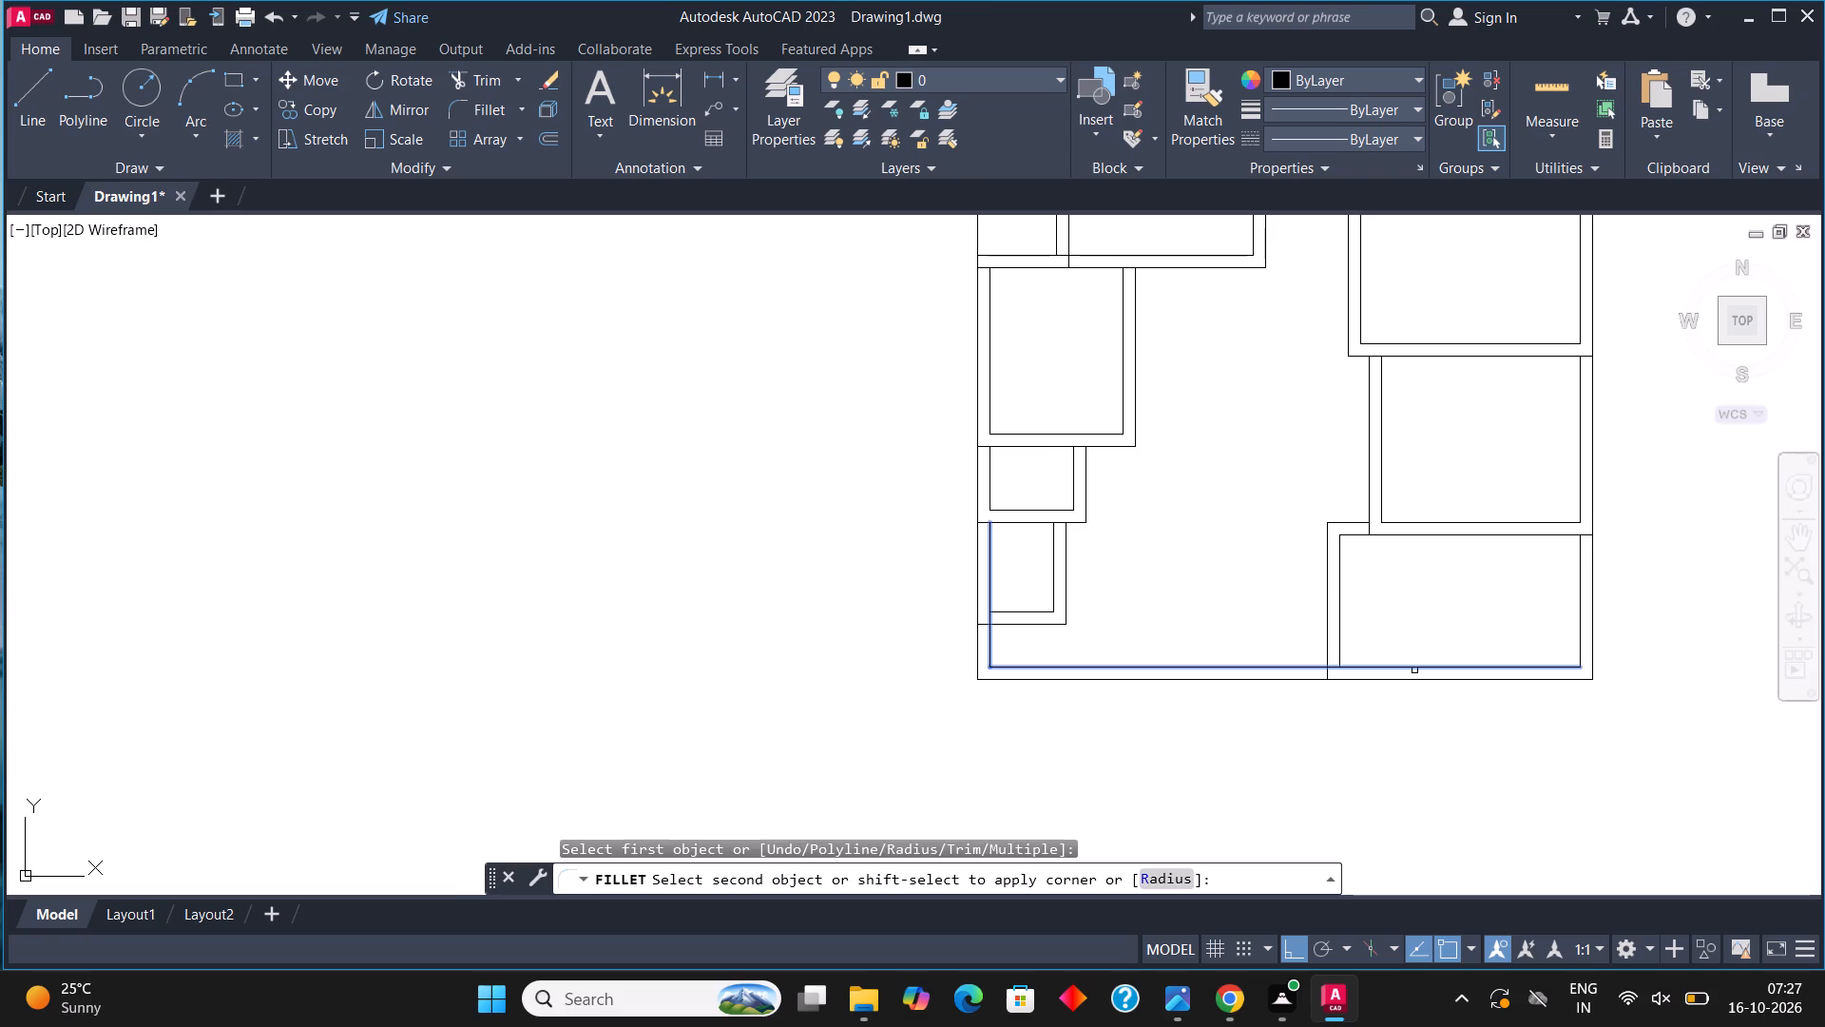
pyautogui.click(1414, 670)
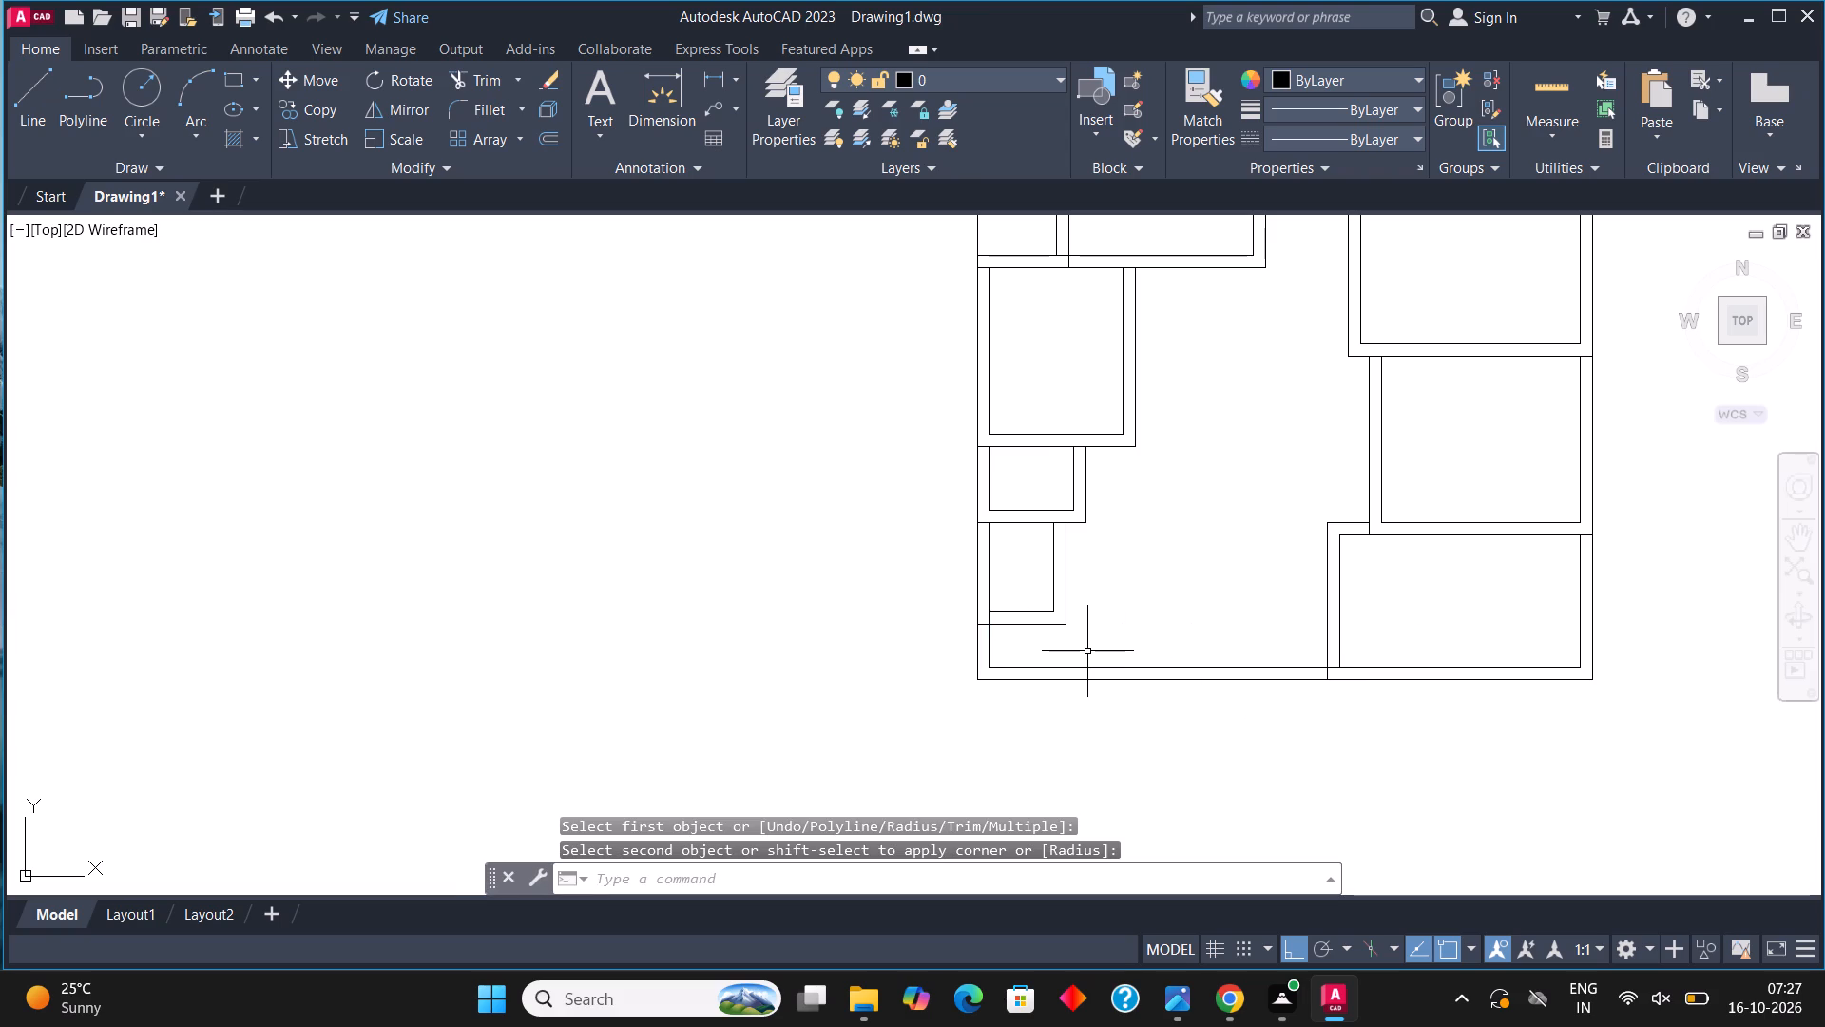
# Trim the horizontal line ends crossing the left exterior wall at the three lower-left room junctions.
pyautogui.click(457, 74)
pyautogui.scroll(2, 985, 653)
pyautogui.click(974, 589)
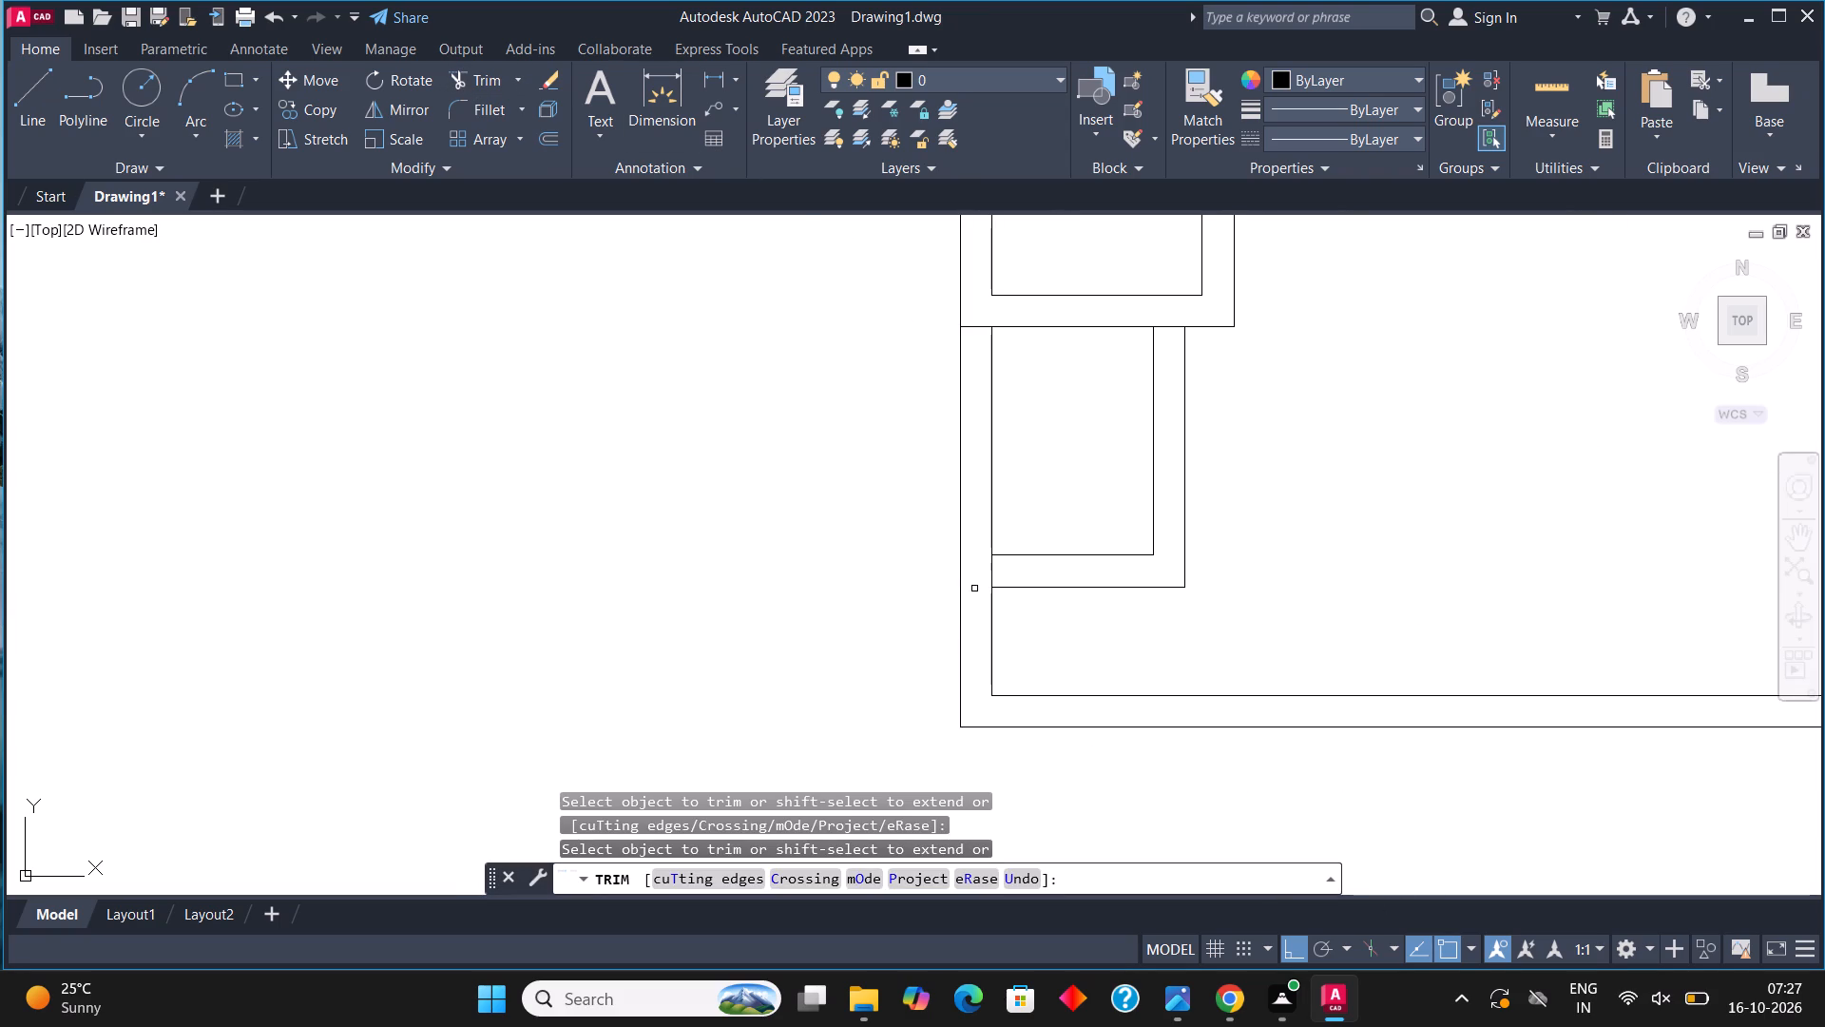
pyautogui.scroll(-2, 836, 669)
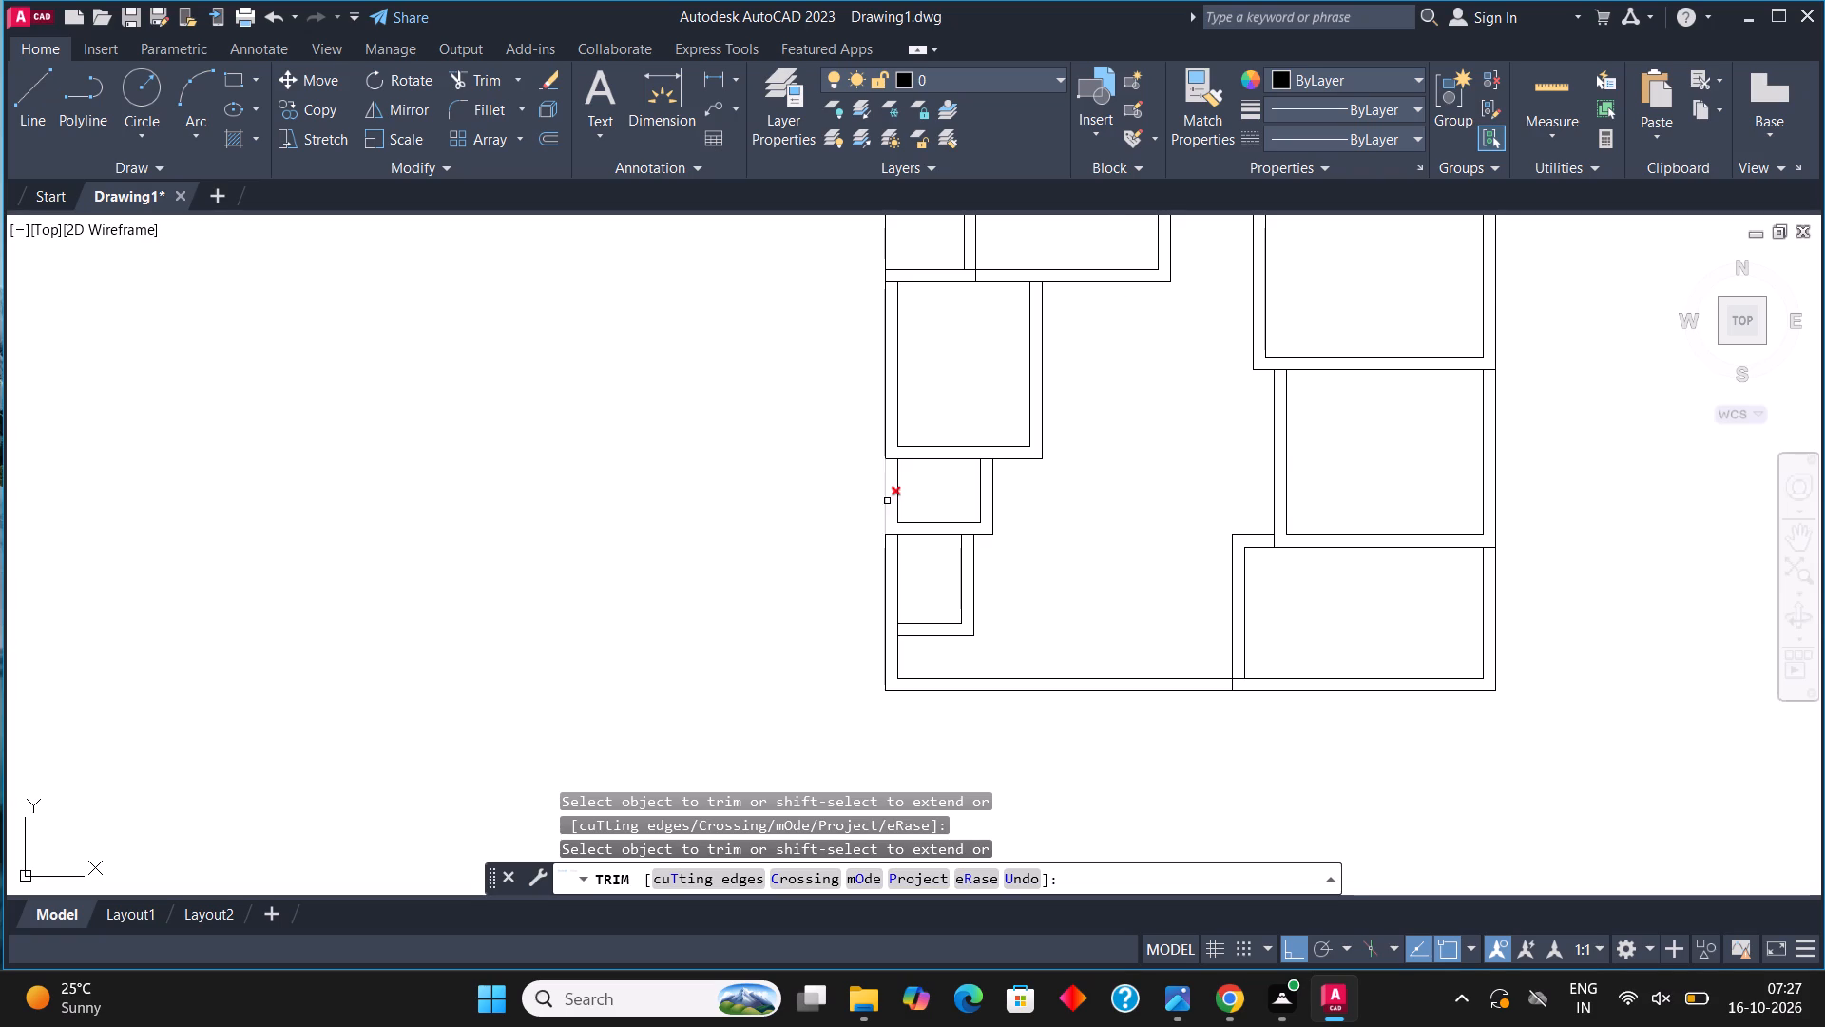
pyautogui.scroll(2, 889, 508)
pyautogui.click(892, 579)
pyautogui.click(887, 354)
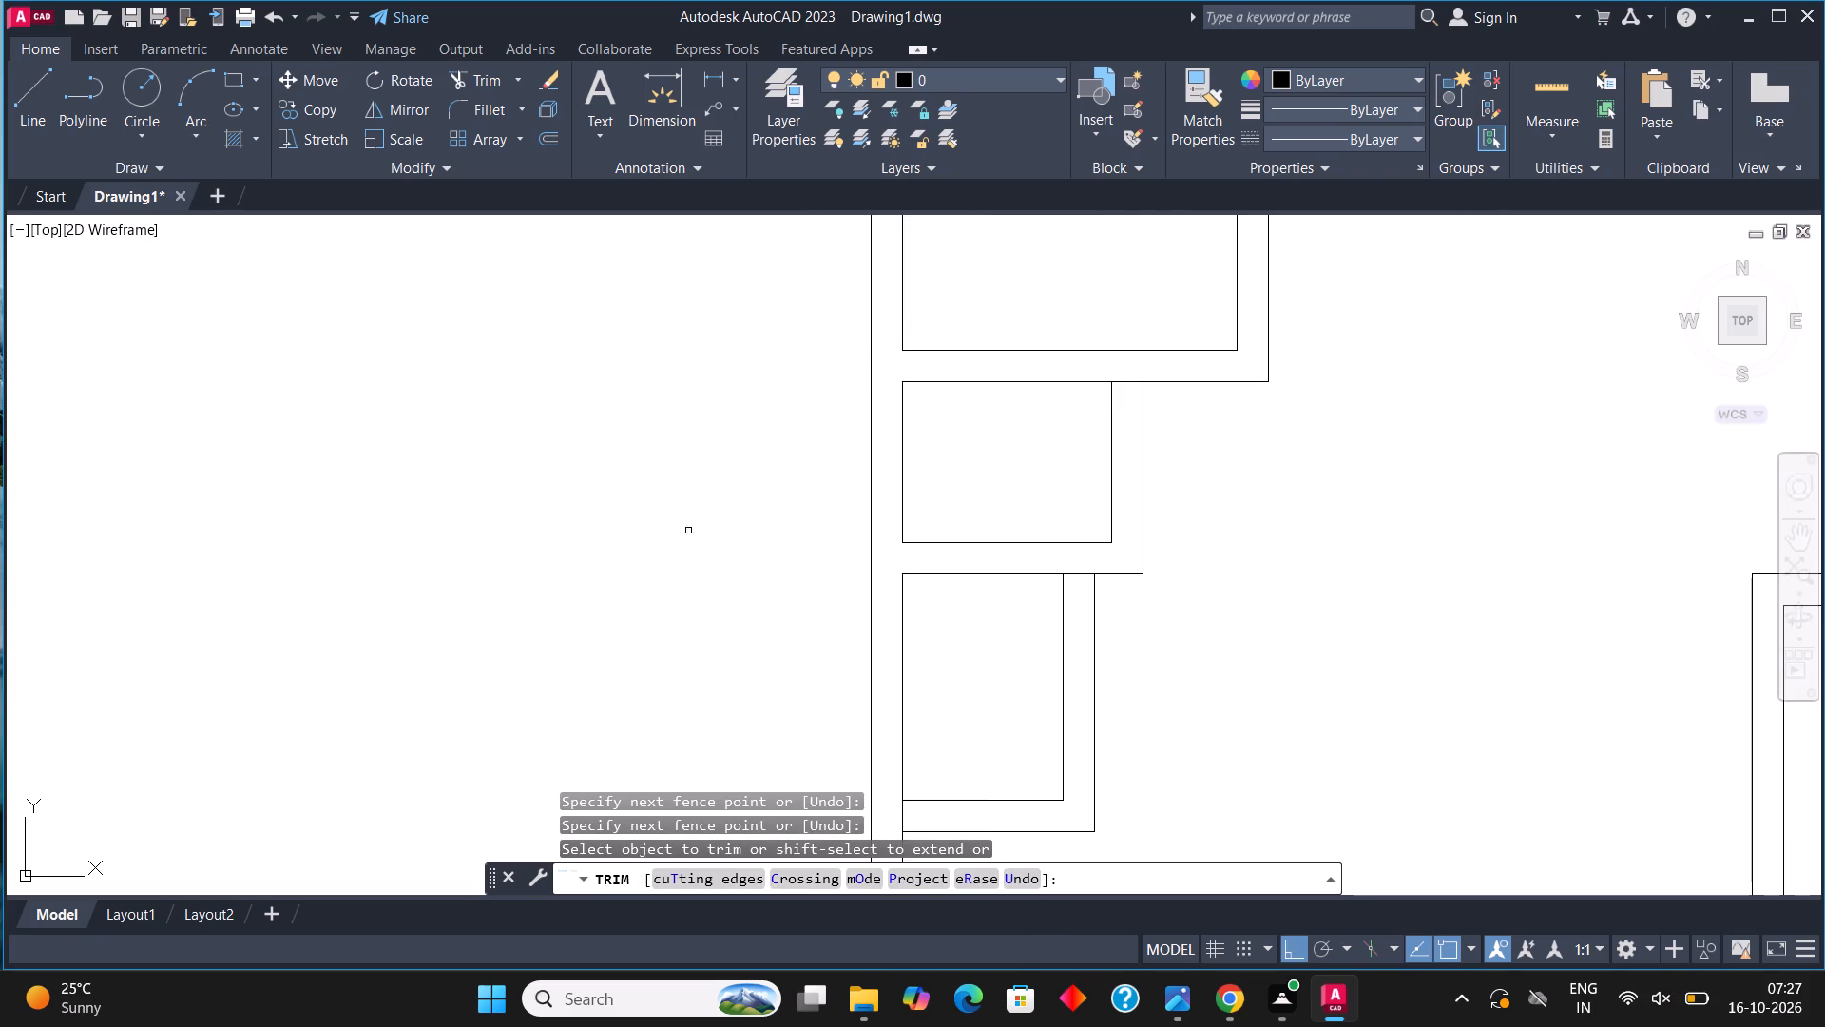
# Trim the bottom-right room's outer left line inside the bottom wall and the three horizontal line ends crossing the right exterior wall.
pyautogui.scroll(-2, 624, 548)
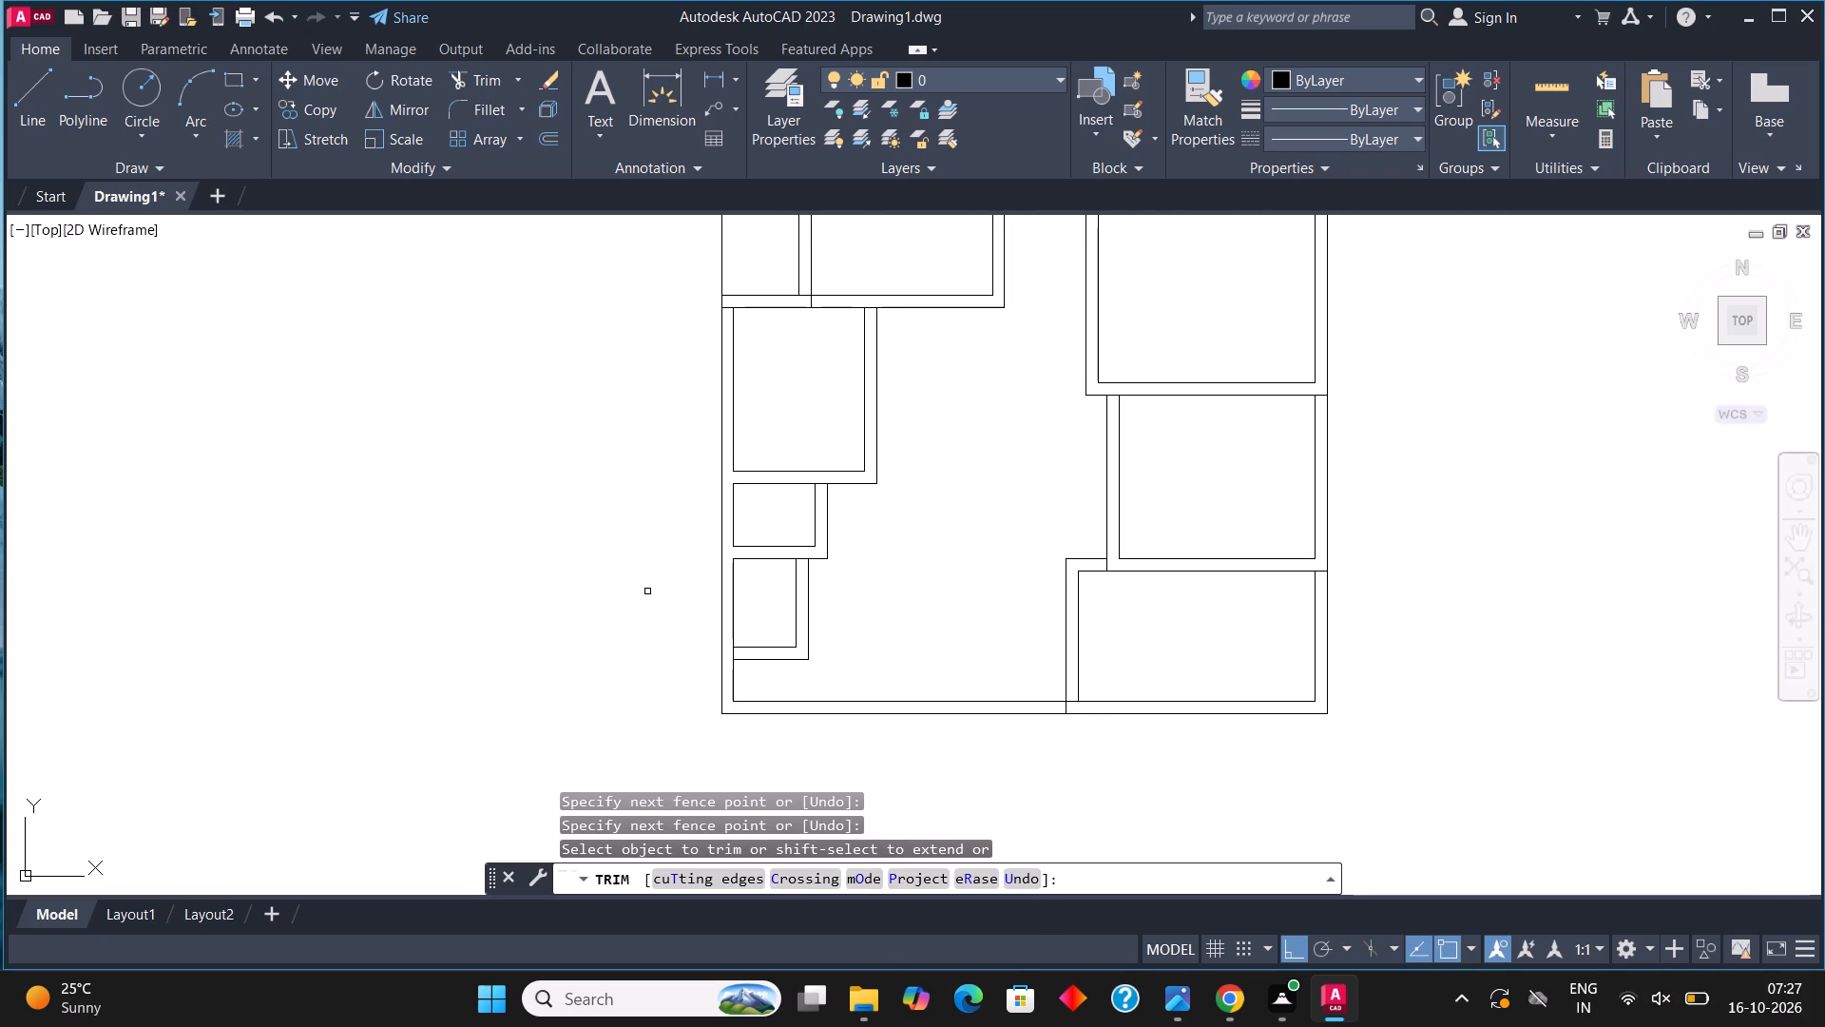
pyautogui.click(1067, 707)
pyautogui.scroll(3, 1323, 569)
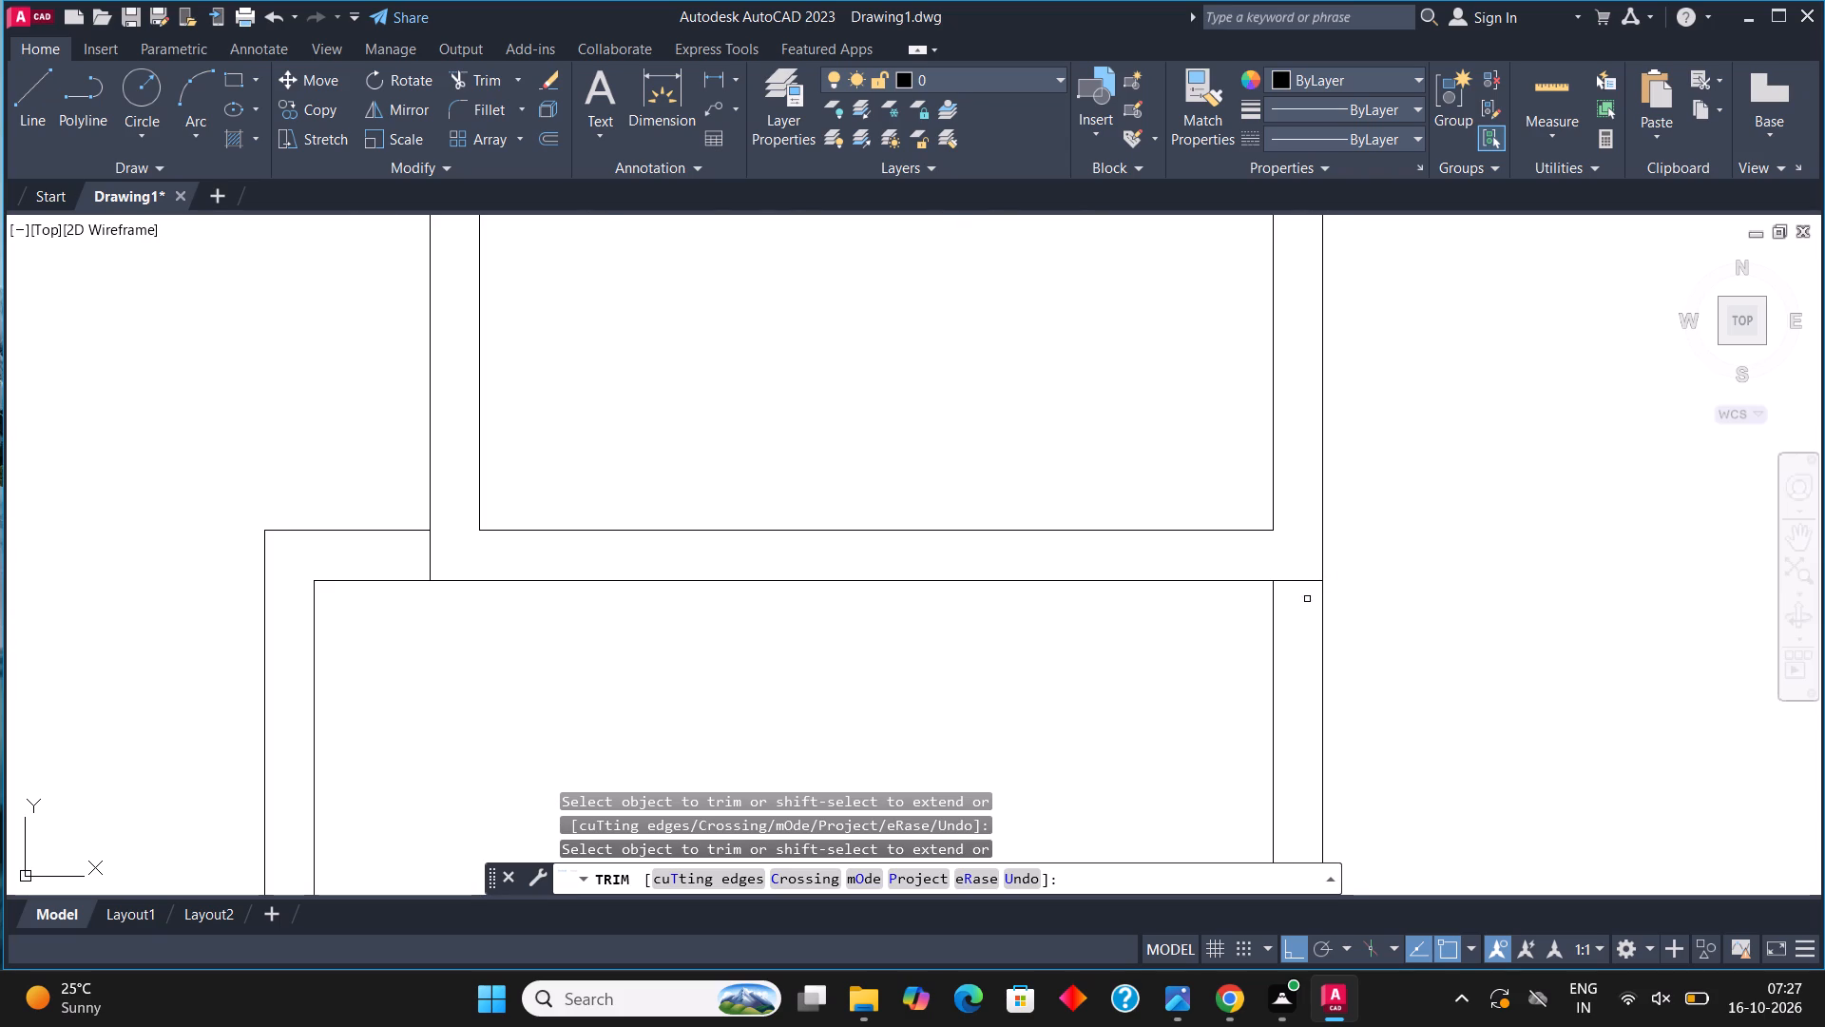
pyautogui.click(1306, 604)
pyautogui.click(1302, 494)
pyautogui.scroll(-3, 1298, 611)
pyautogui.scroll(3, 1302, 357)
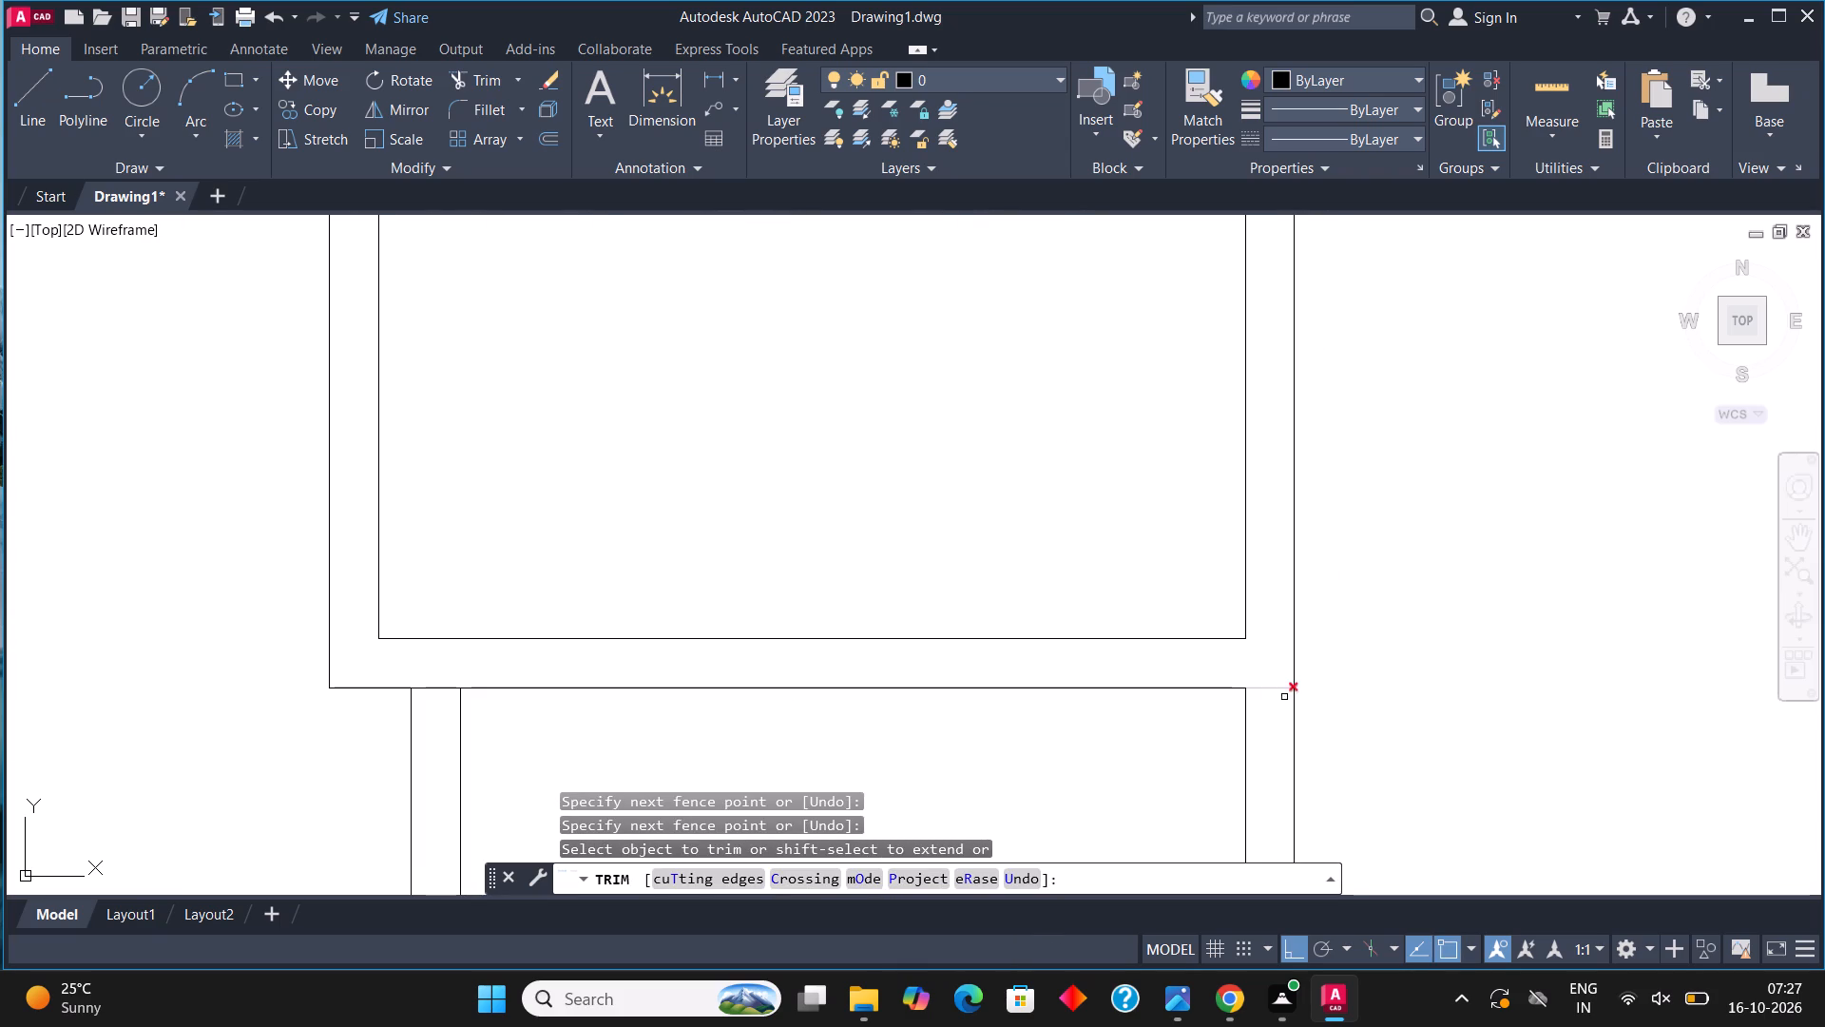
pyautogui.click(1277, 726)
pyautogui.click(1273, 621)
pyautogui.scroll(-3, 1273, 625)
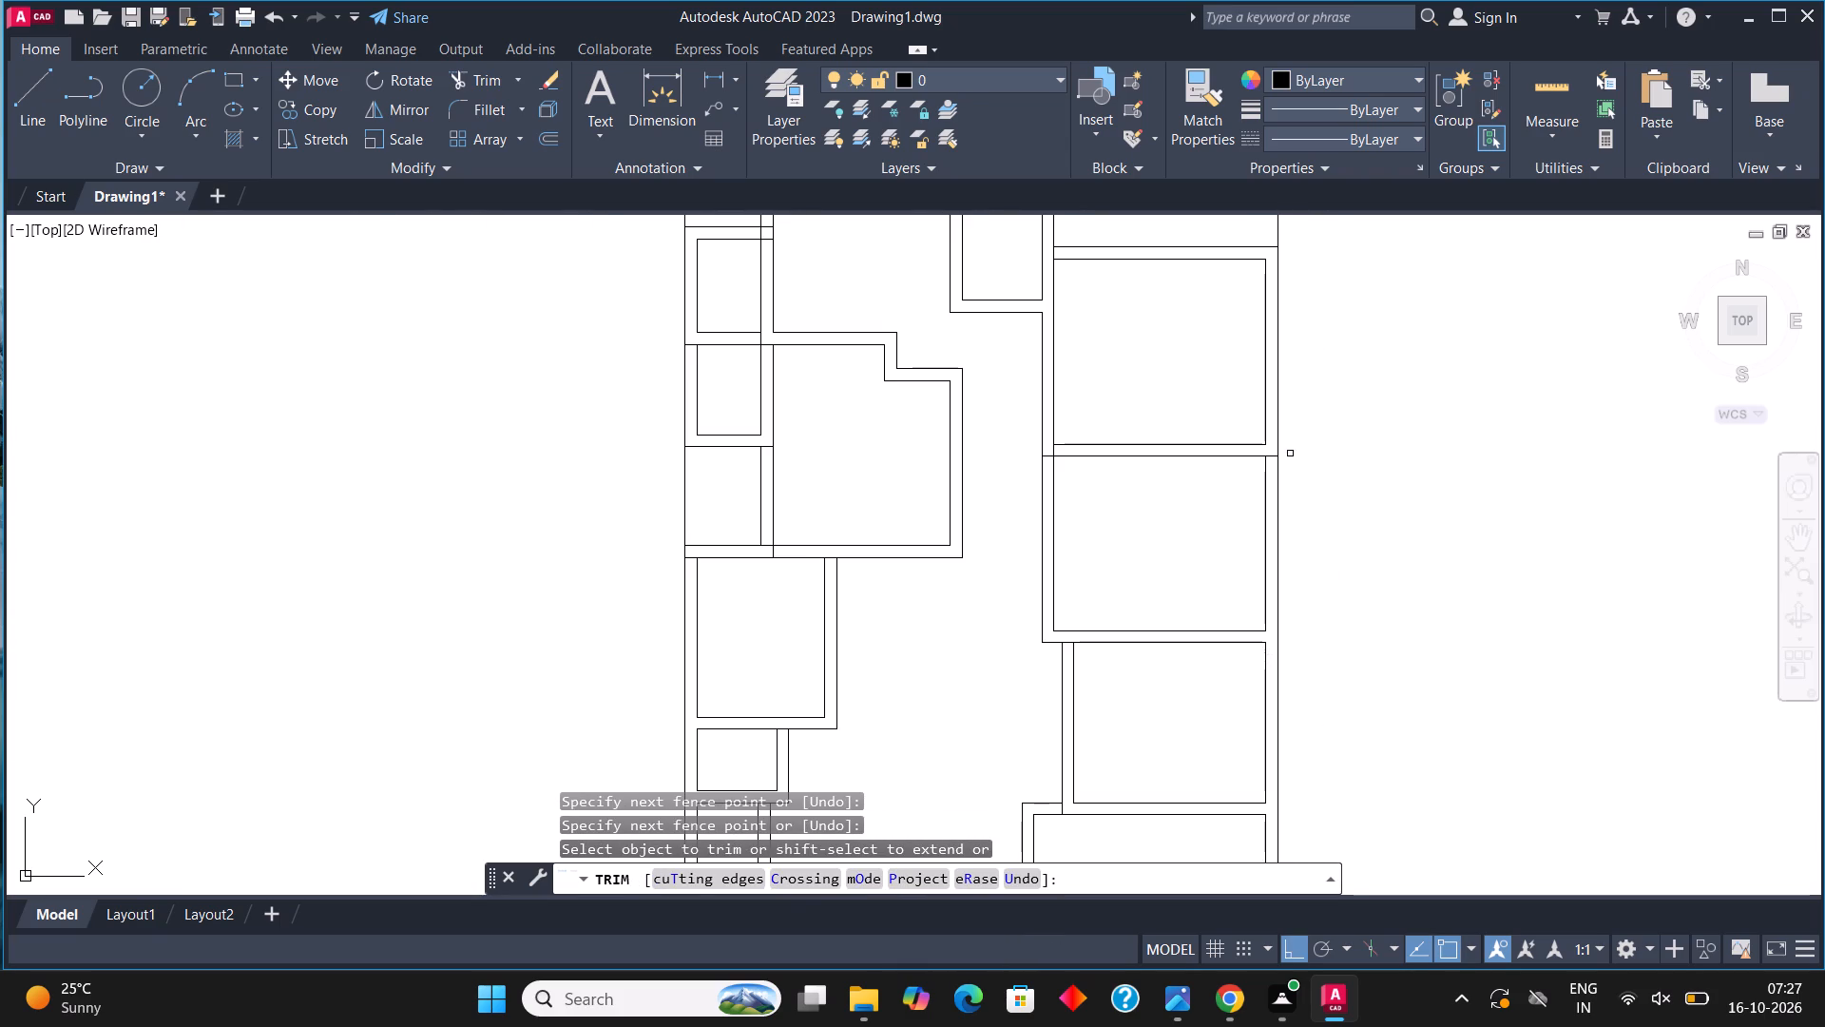
pyautogui.scroll(3, 1276, 436)
pyautogui.click(1239, 488)
pyautogui.click(1237, 649)
pyautogui.scroll(-4, 1236, 697)
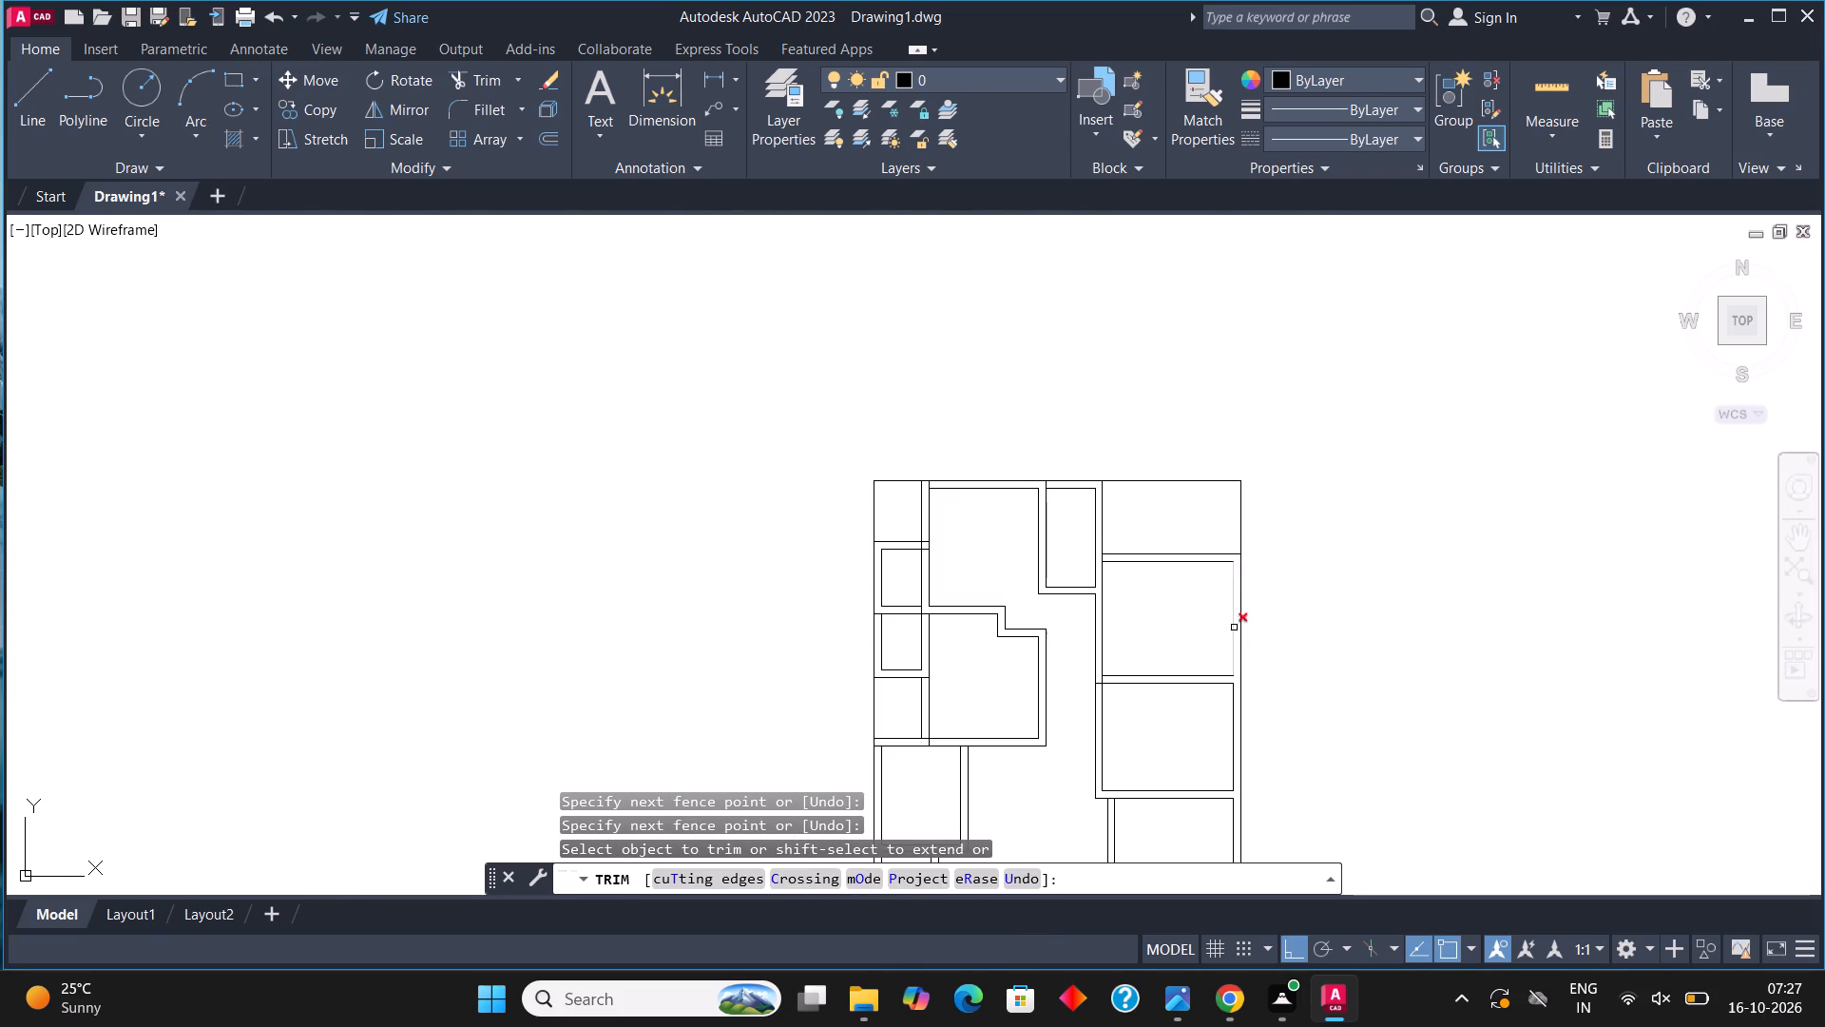
# Trim the partition line crossing the top wall and the overlapping lines at the junction below the top-left room's right wall.
pyautogui.scroll(4, 1044, 490)
pyautogui.click(1018, 439)
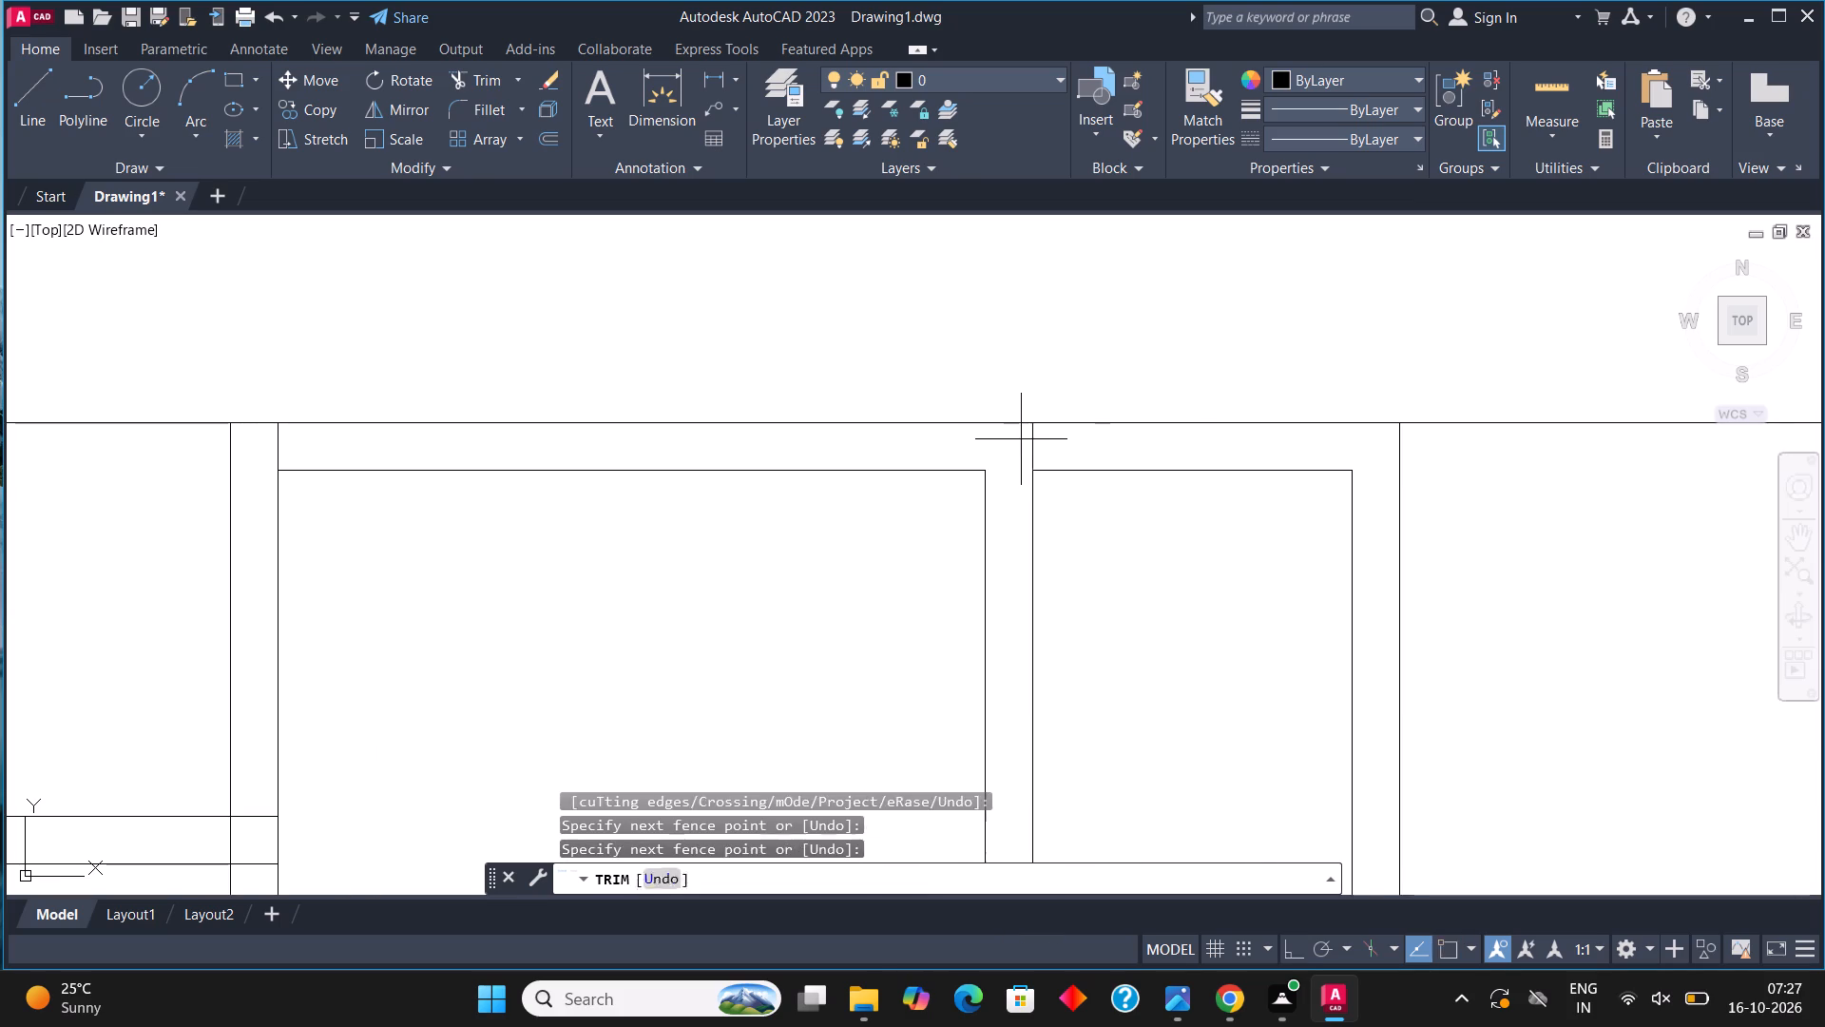
pyautogui.click(1176, 434)
pyautogui.scroll(-3, 1038, 387)
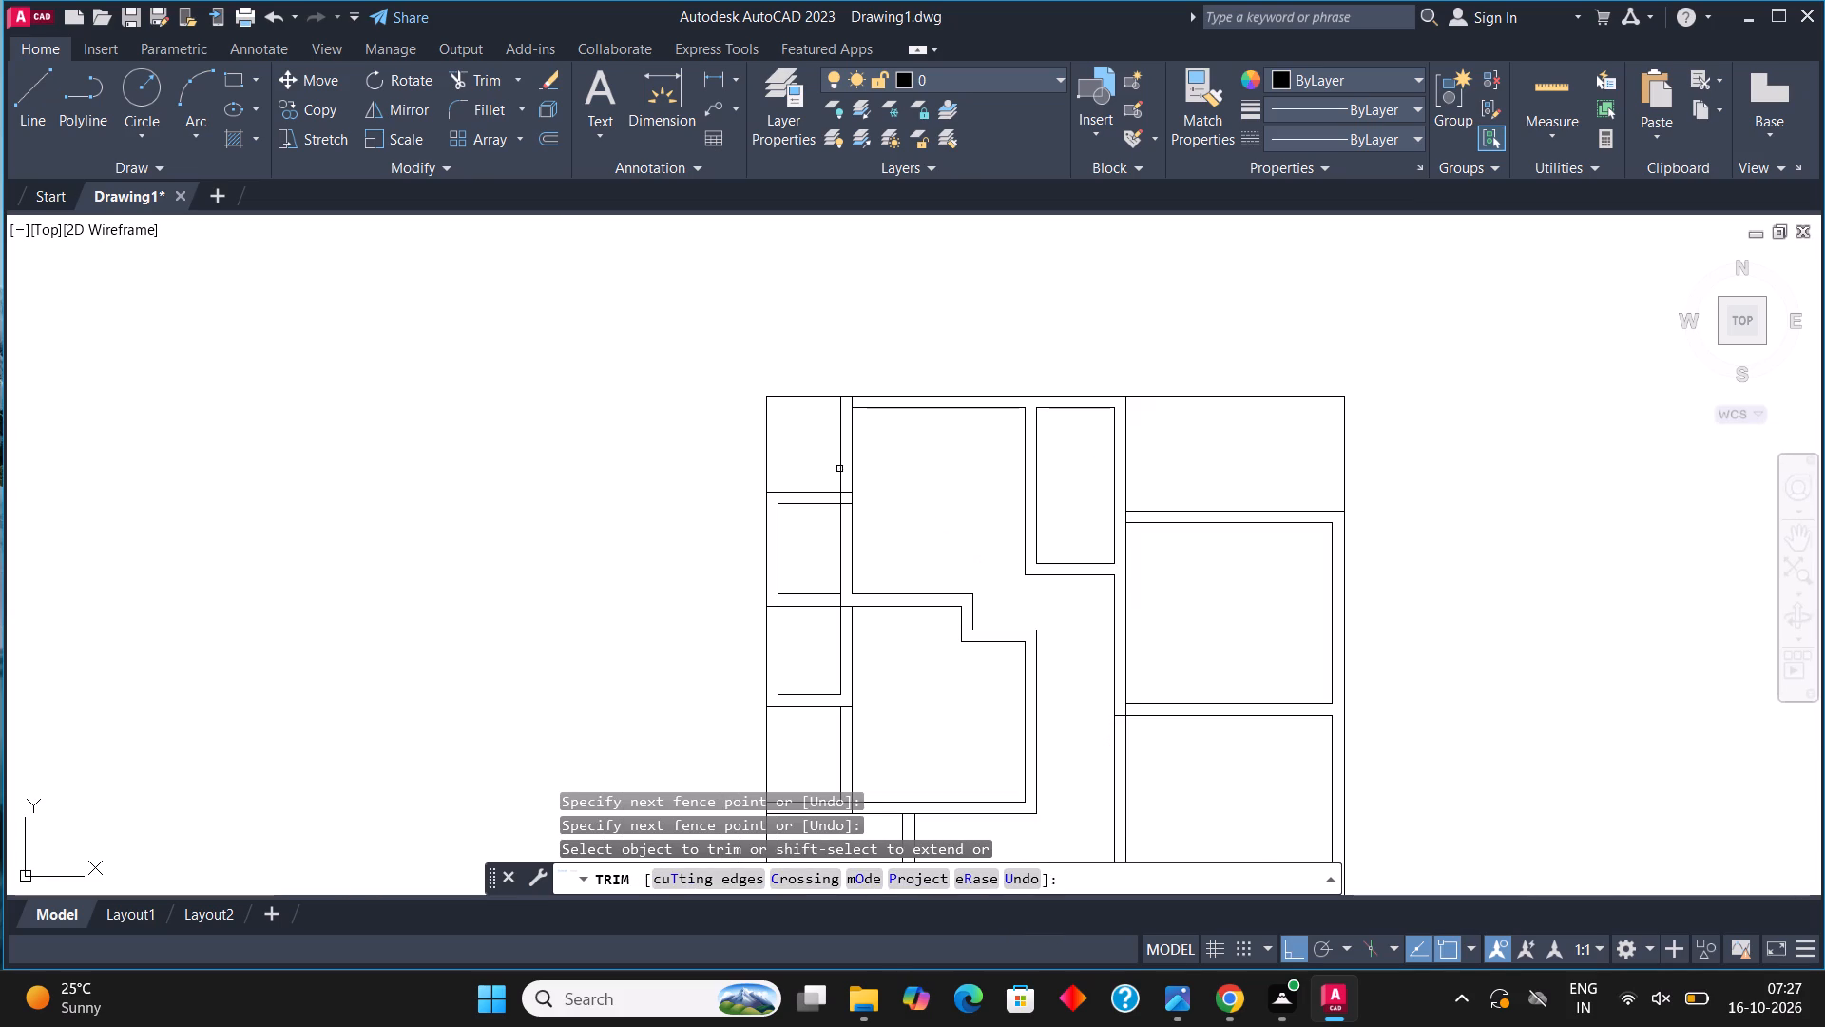
pyautogui.scroll(3, 829, 459)
pyautogui.click(838, 600)
pyautogui.click(886, 610)
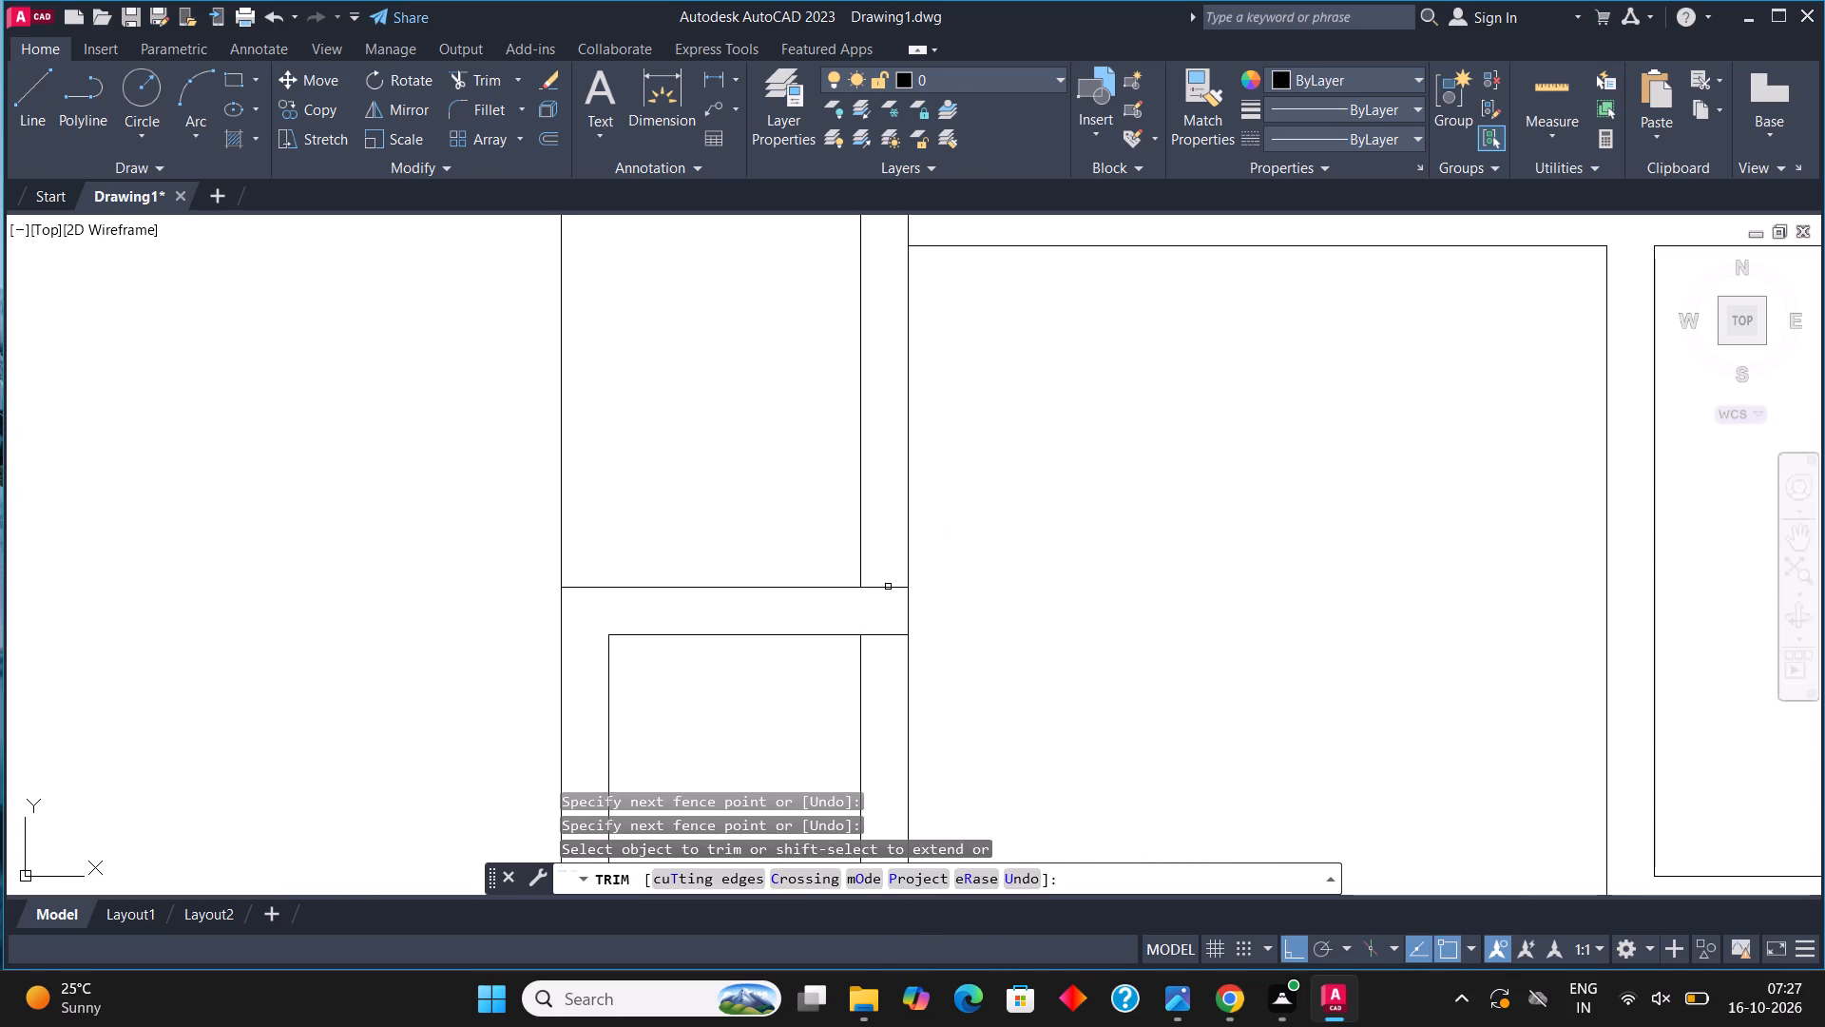
pyautogui.click(892, 555)
pyautogui.click(882, 685)
# Trim the overlapping lines where the large stepped room's bottom wall meets the partition on its left and the left exterior wall.
pyautogui.scroll(-3, 916, 448)
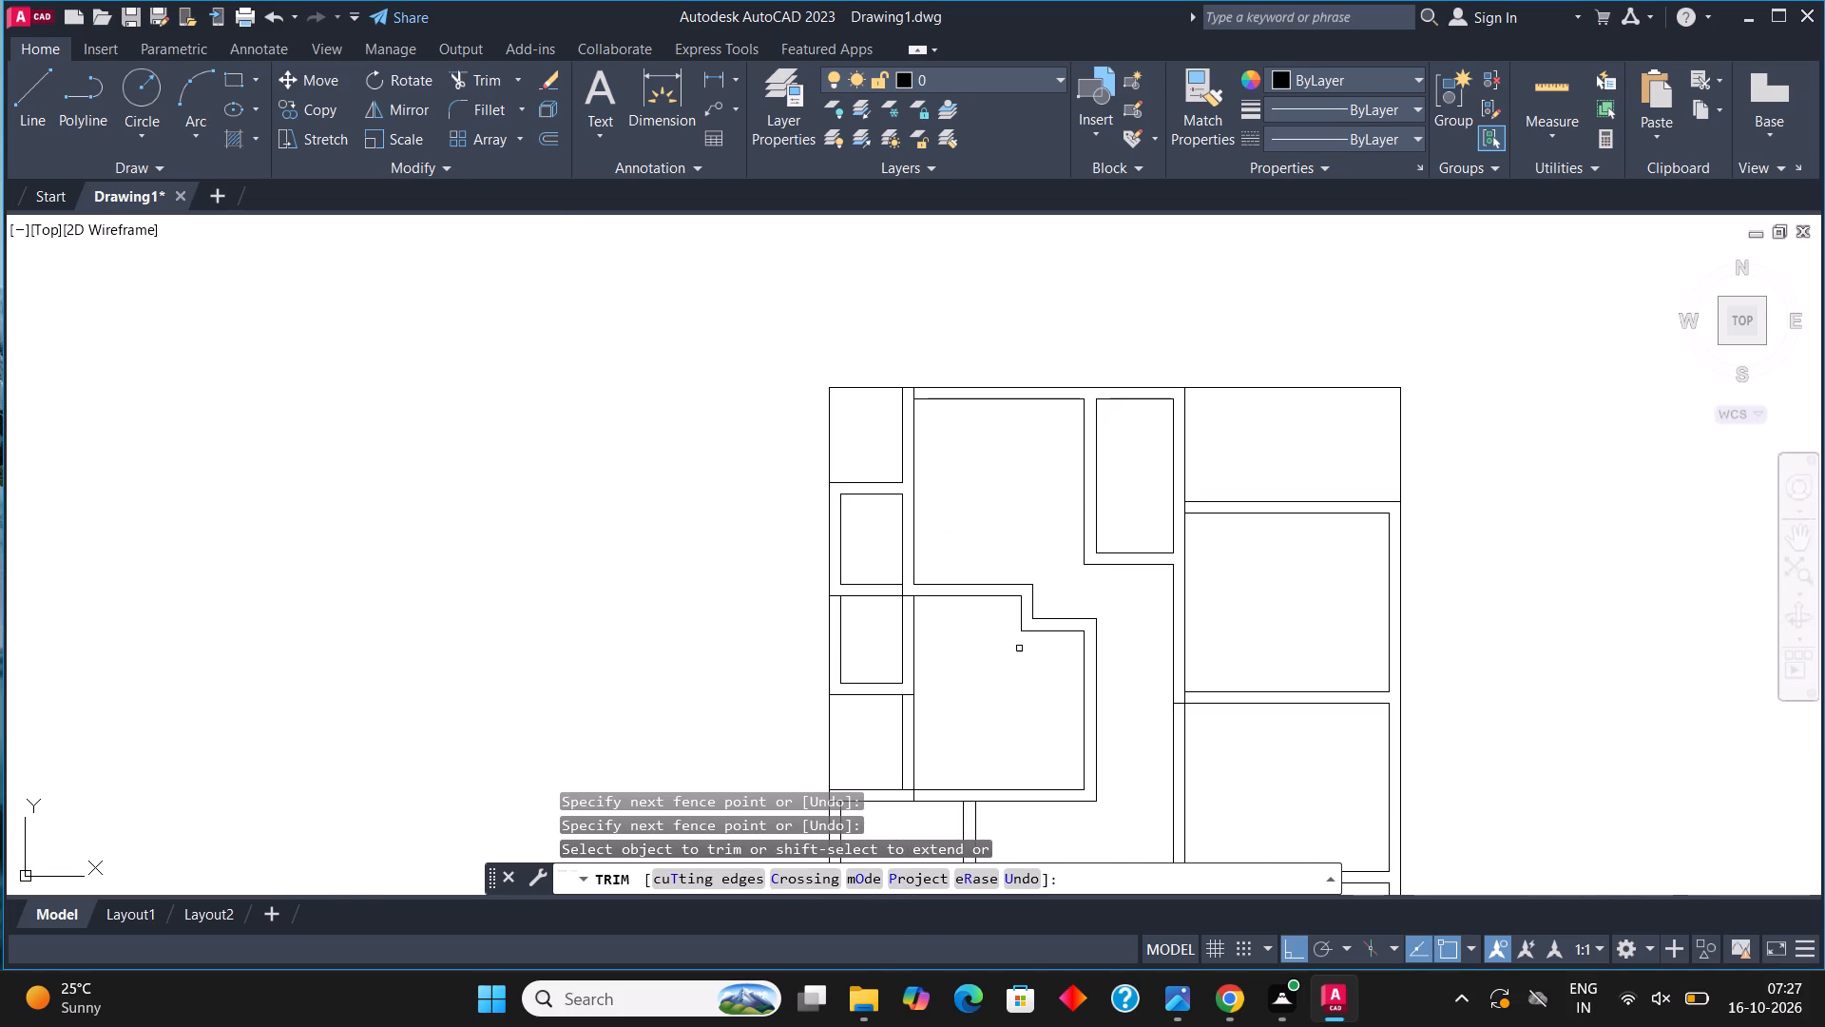
pyautogui.moveTo(1026, 726); pyautogui.dragTo(1024, 550, button='middle')
pyautogui.moveTo(1084, 780); pyautogui.dragTo(1090, 687, button='middle')
pyautogui.scroll(3, 893, 525)
pyautogui.click(912, 520)
pyautogui.click(1070, 535)
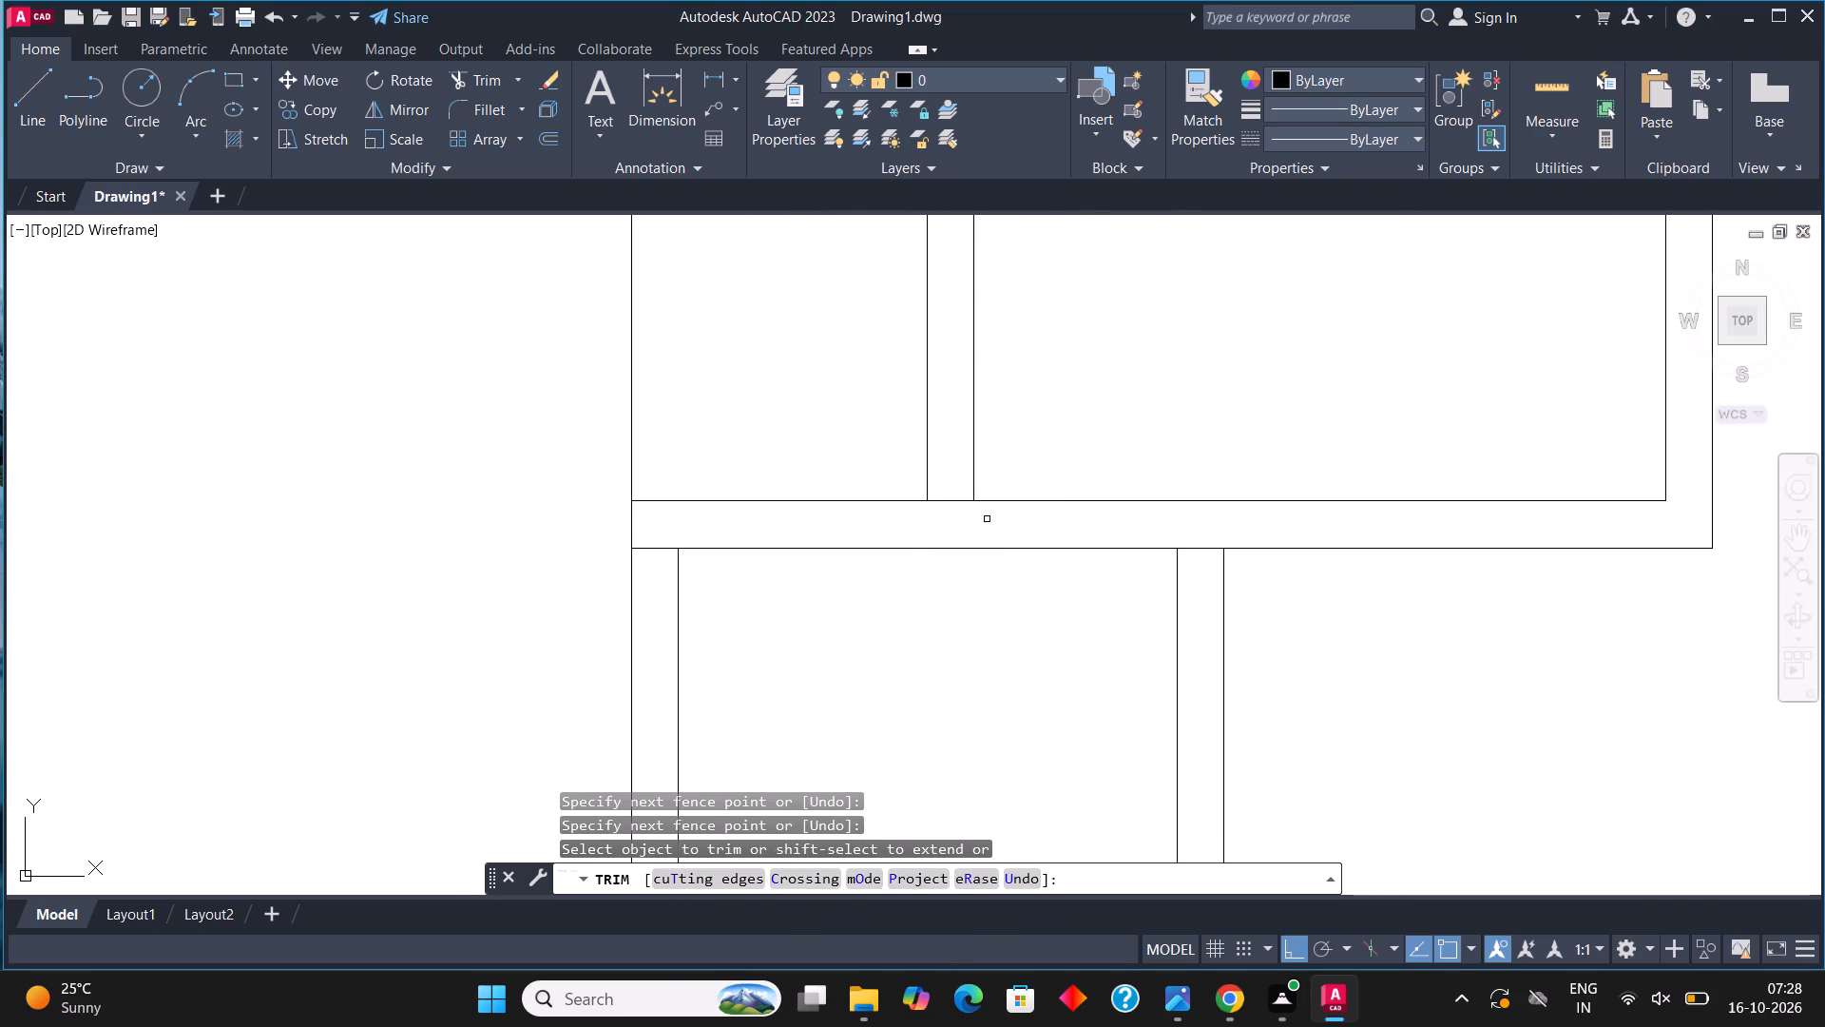
pyautogui.click(953, 497)
pyautogui.click(952, 528)
pyautogui.scroll(-4, 962, 495)
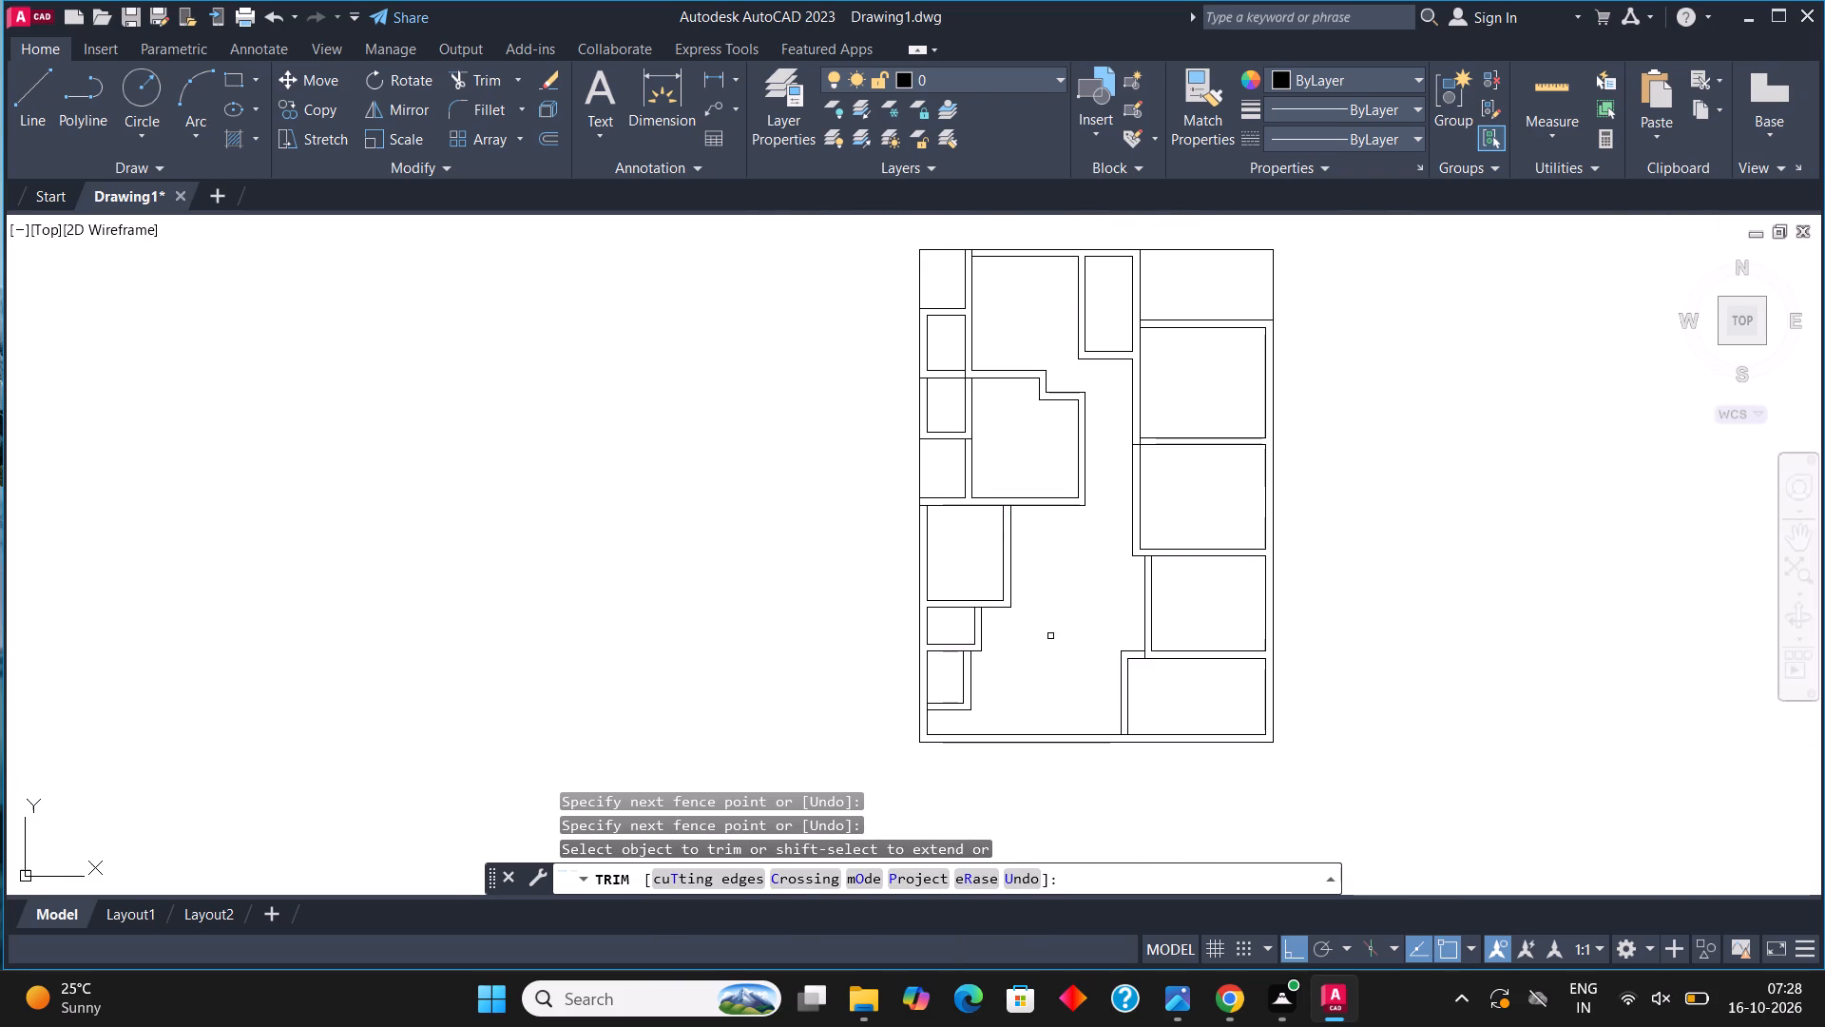
pyautogui.scroll(3, 920, 495)
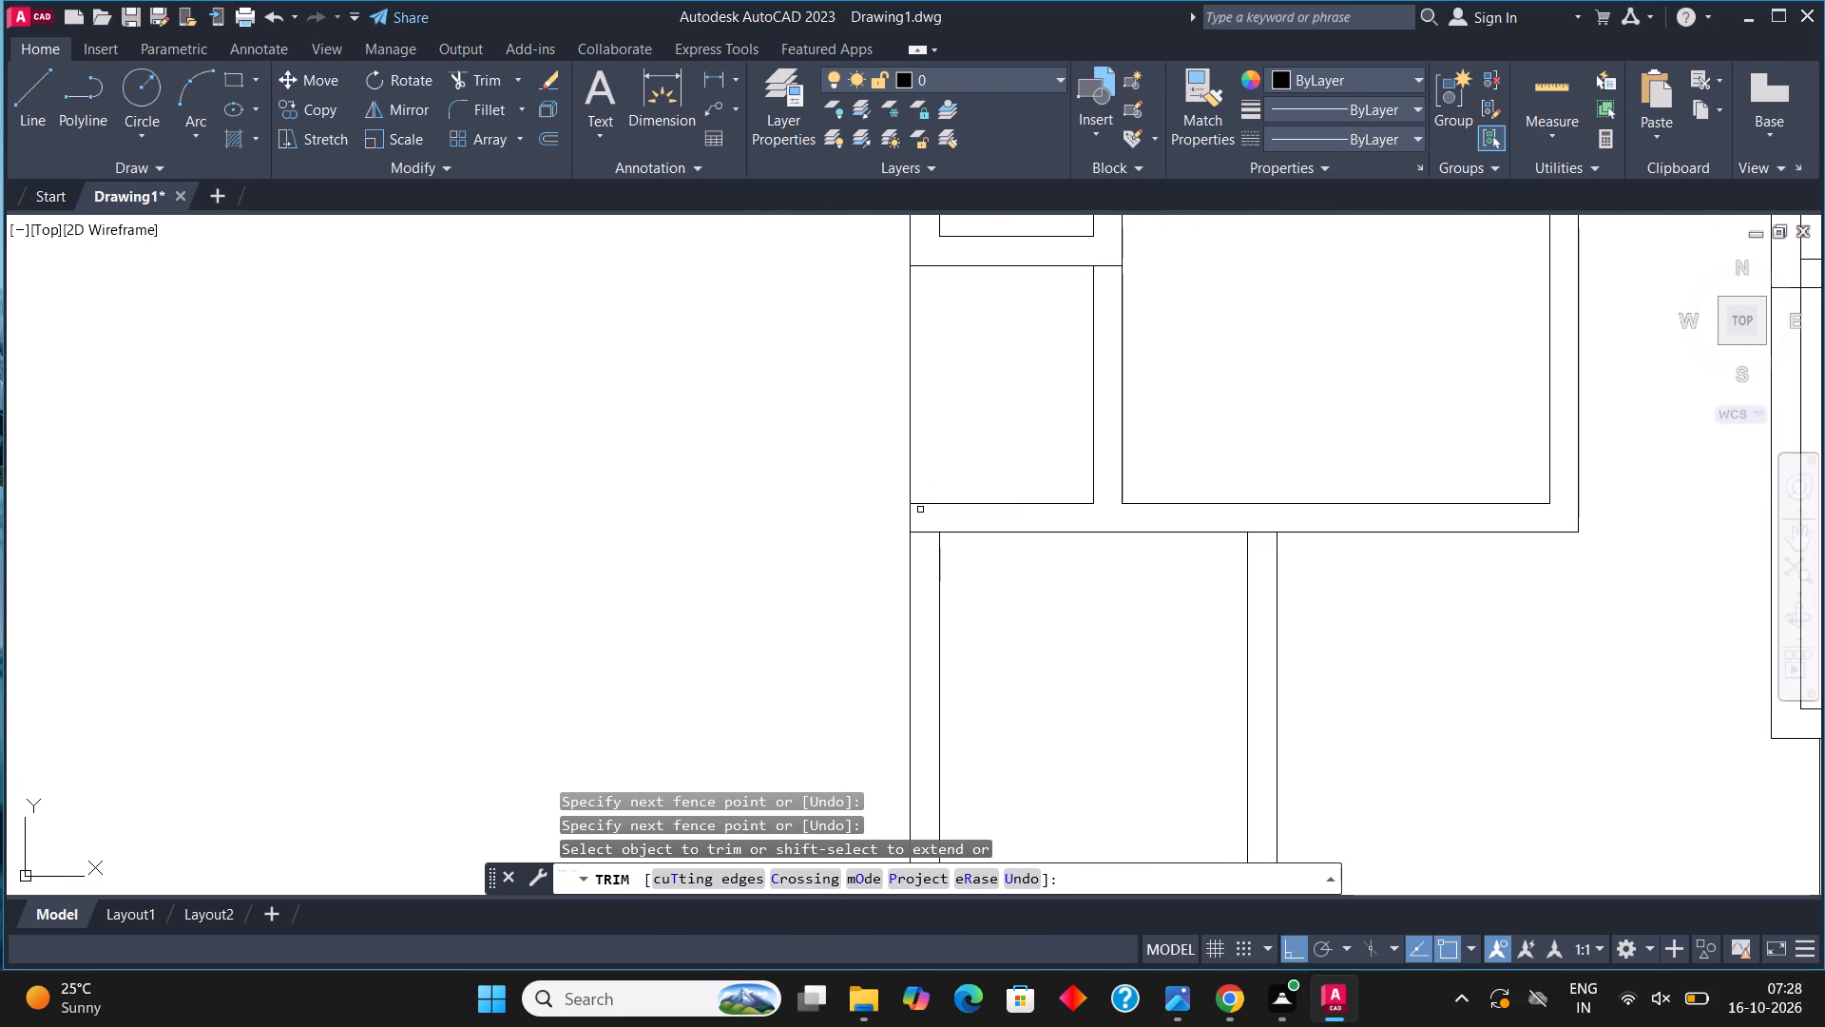
pyautogui.click(922, 529)
pyautogui.click(922, 547)
pyautogui.scroll(-2, 742, 544)
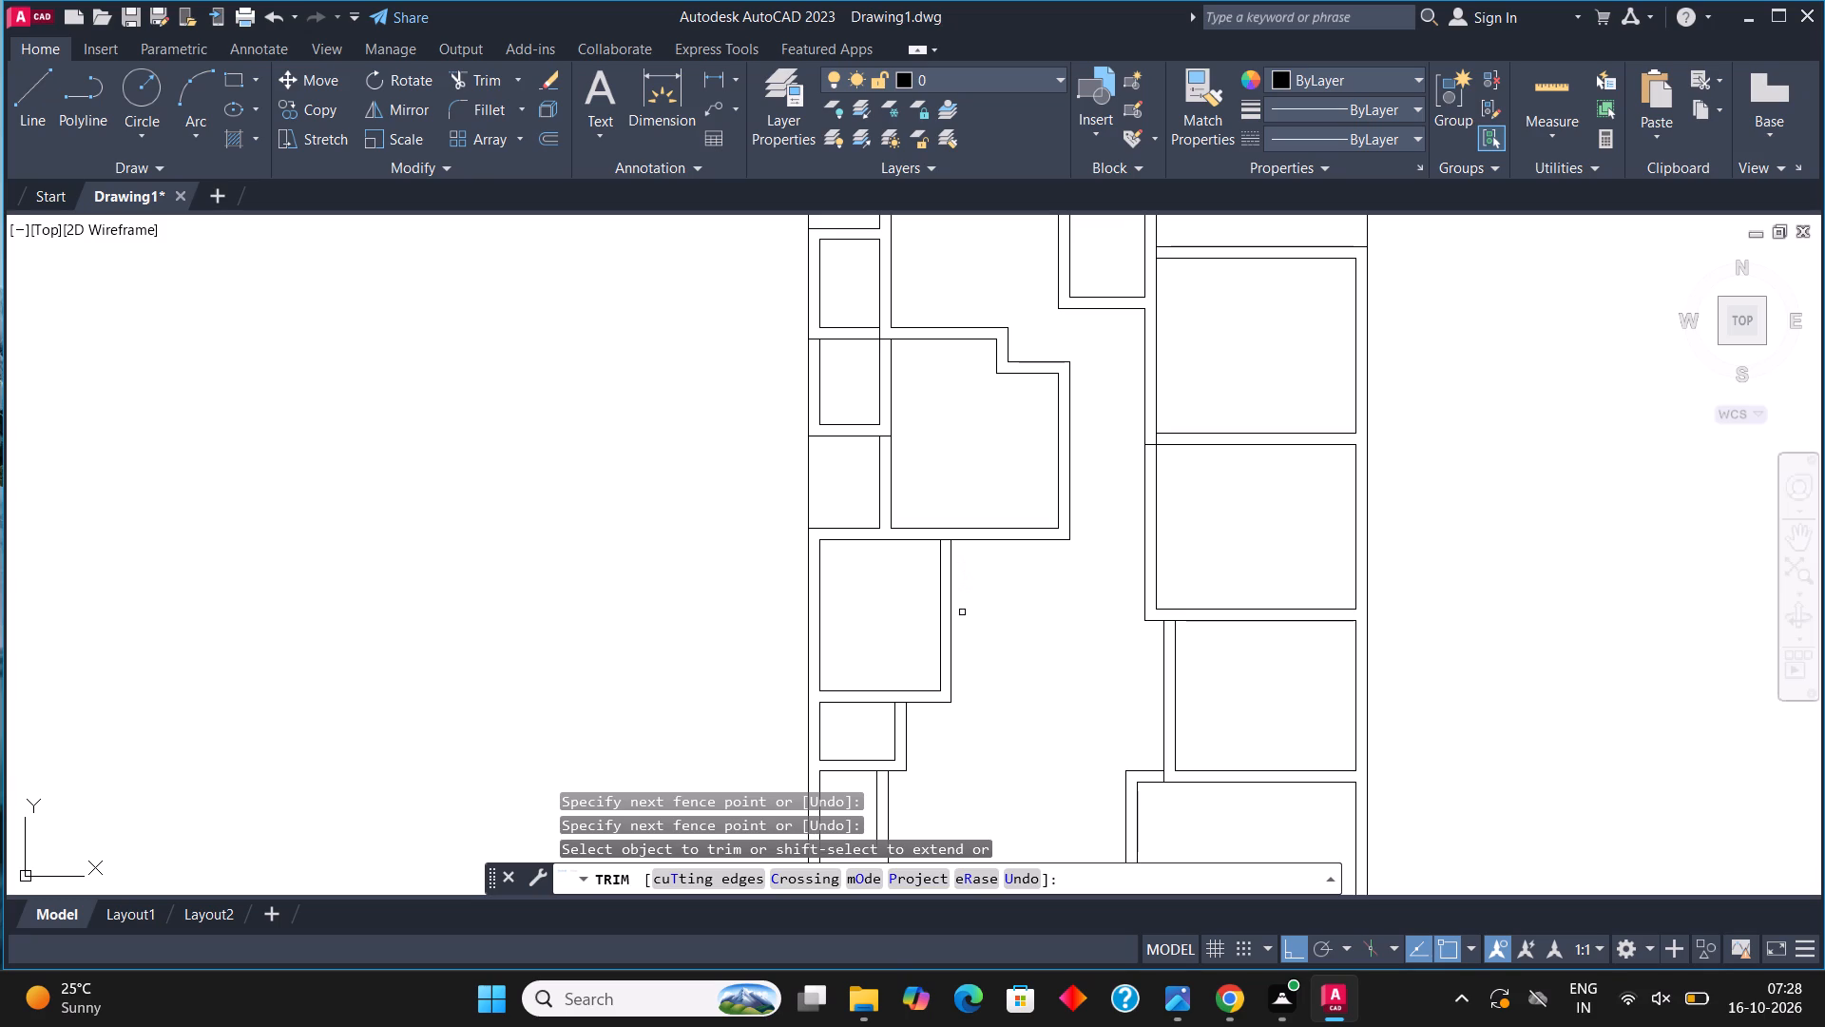
# Trim the wall lines crossing the partition tops of the two small lower-left rooms and the vertical stub in the bottom-right room's top wall.
pyautogui.moveTo(1050, 676); pyautogui.dragTo(1056, 538, button='middle')
pyautogui.scroll(4, 882, 645)
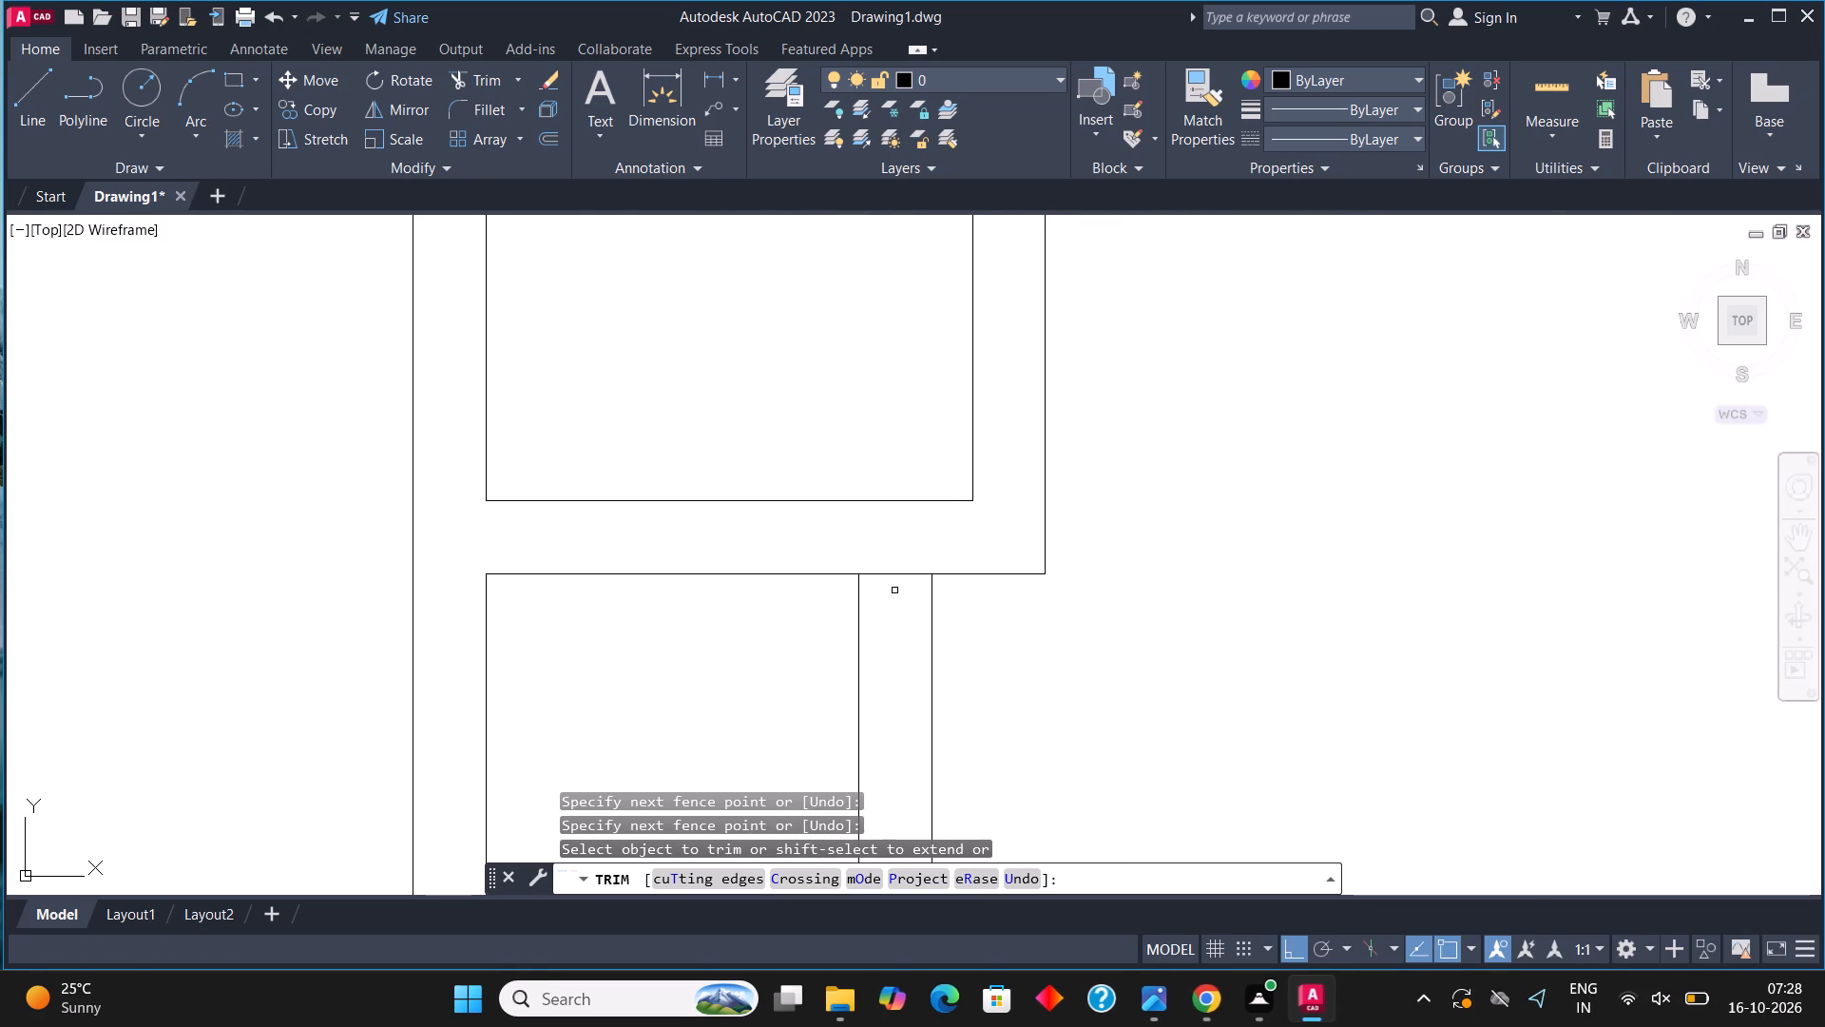
pyautogui.click(892, 552)
pyautogui.click(889, 639)
pyautogui.scroll(-3, 892, 639)
pyautogui.scroll(3, 937, 483)
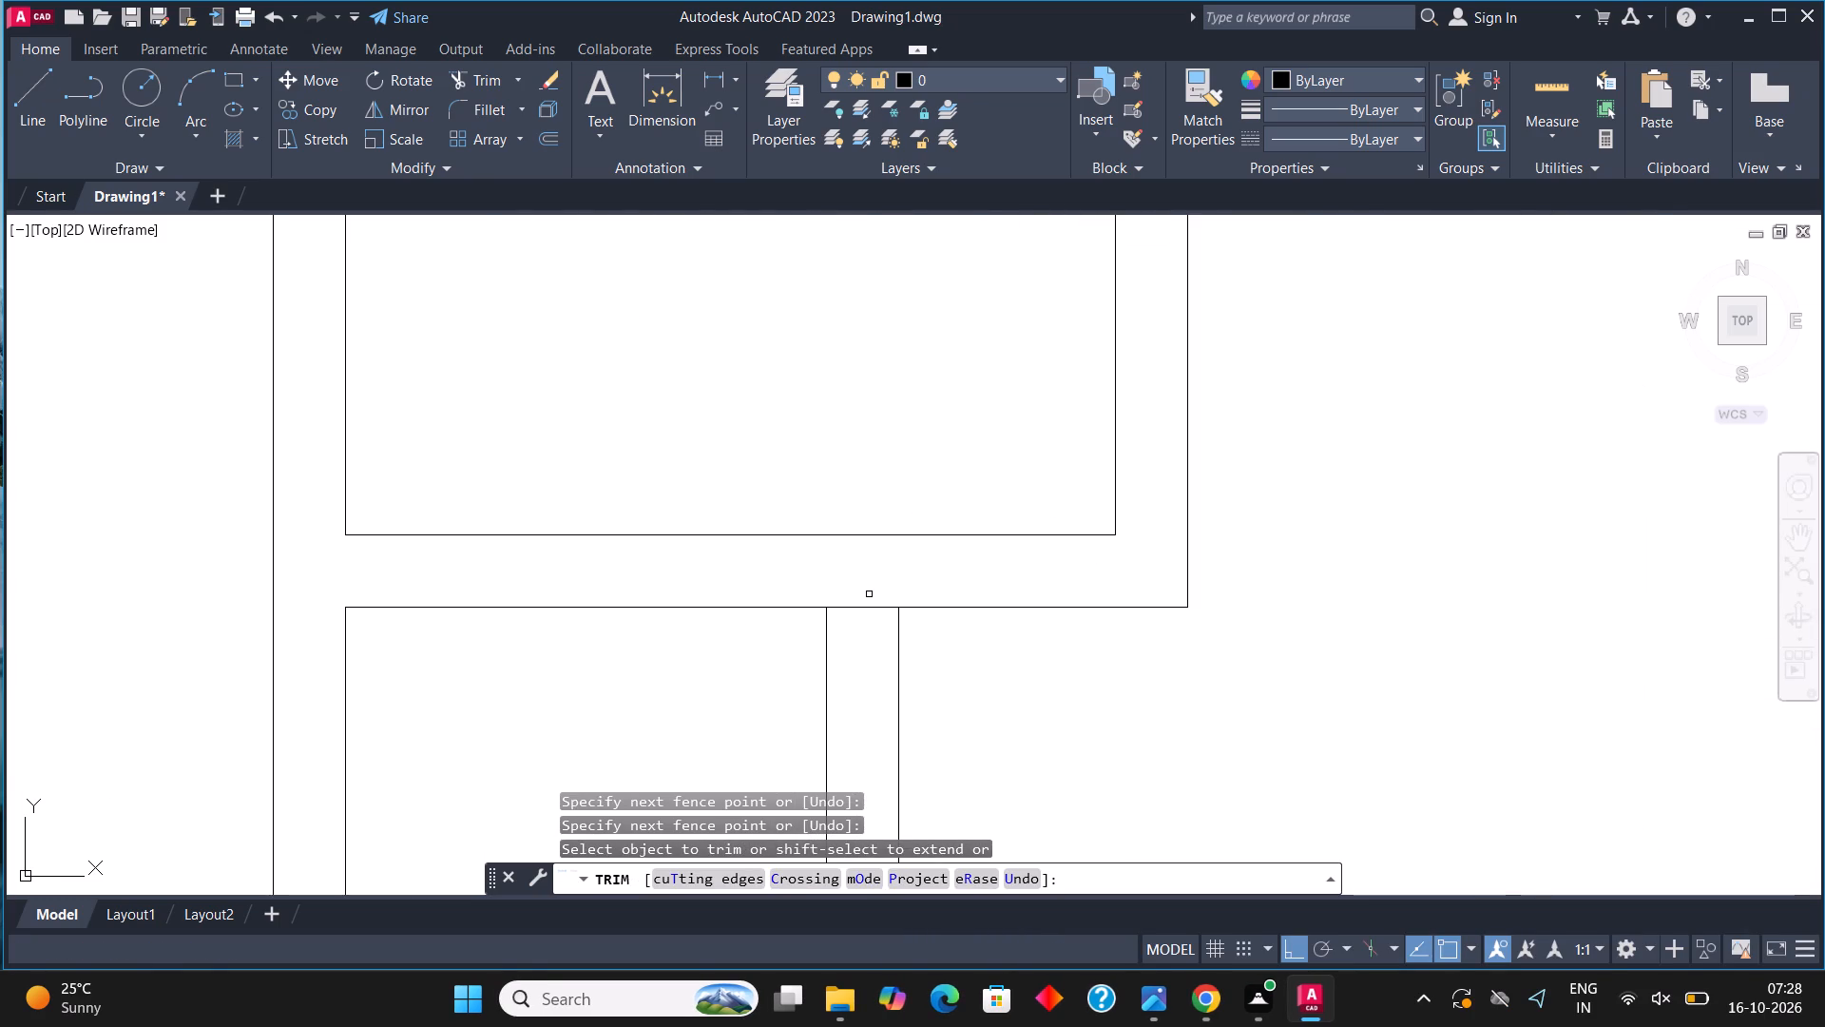
pyautogui.moveTo(869, 594); pyautogui.dragTo(869, 608)
pyautogui.click(861, 688)
pyautogui.scroll(-4, 902, 597)
pyautogui.scroll(4, 1184, 690)
pyautogui.click(932, 578)
pyautogui.click(1010, 576)
pyautogui.scroll(-2, 1045, 725)
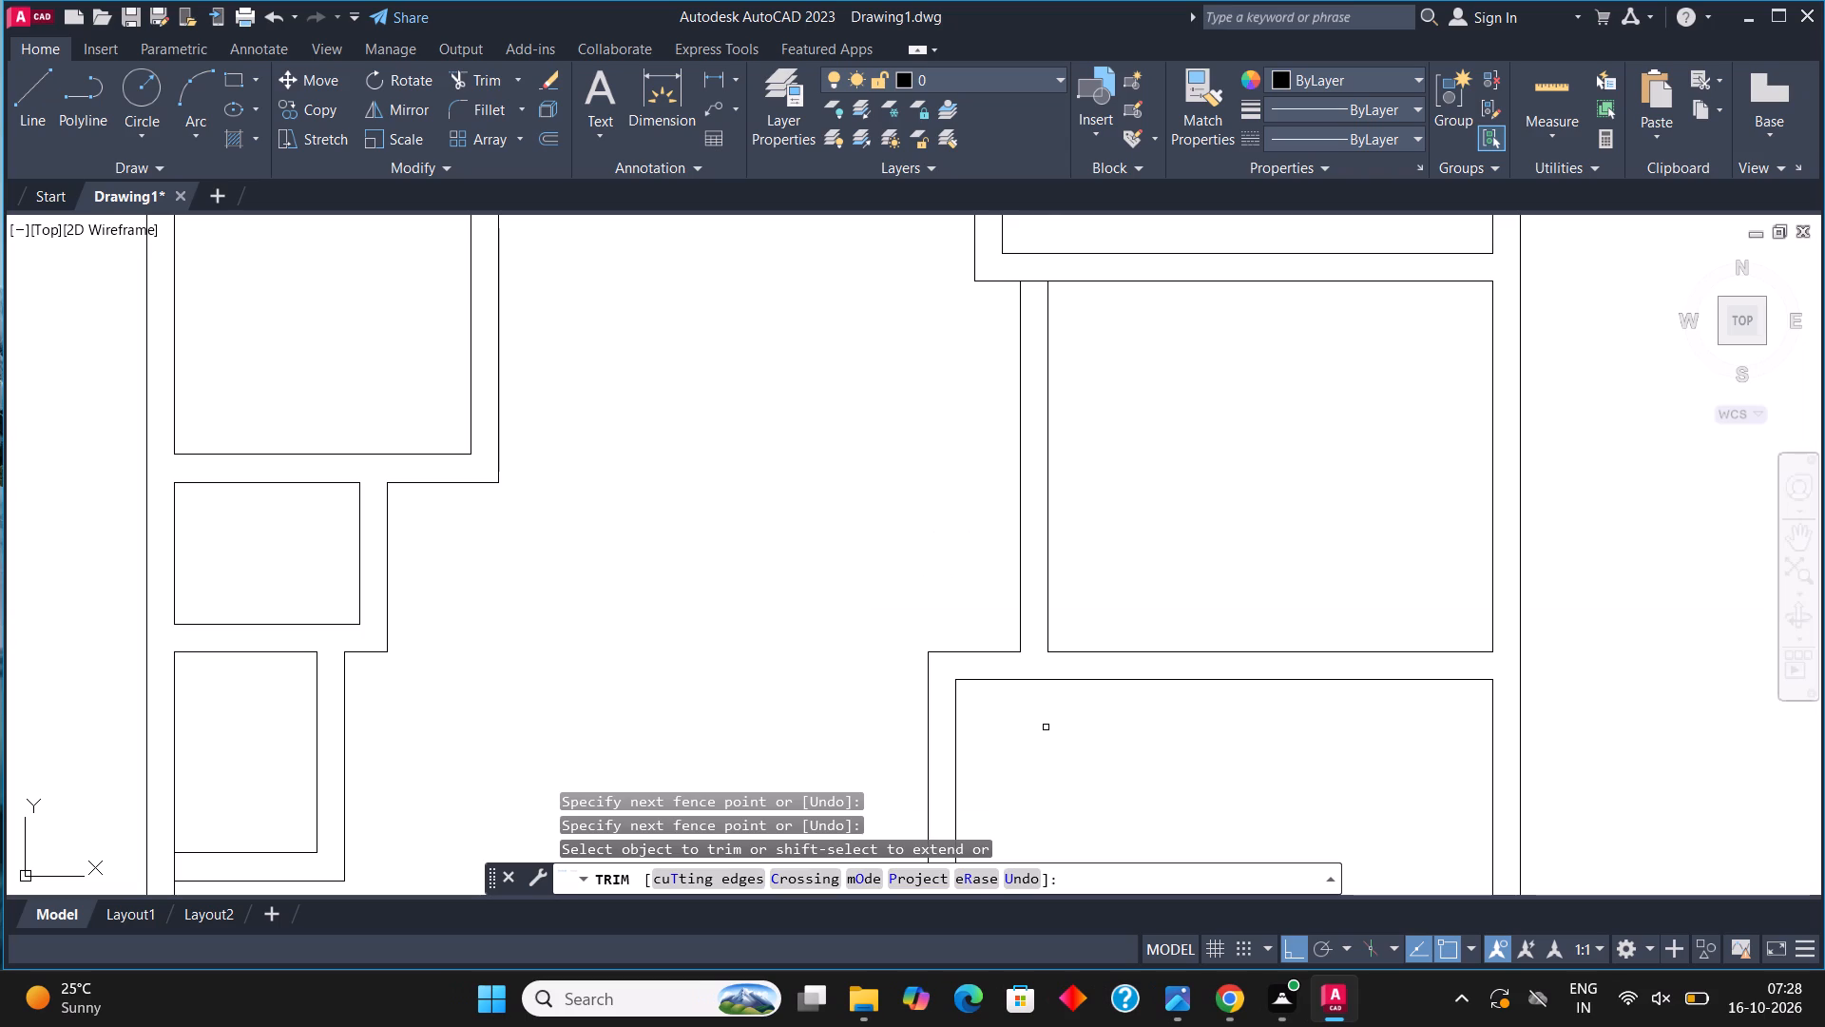
pyautogui.scroll(-2, 1058, 749)
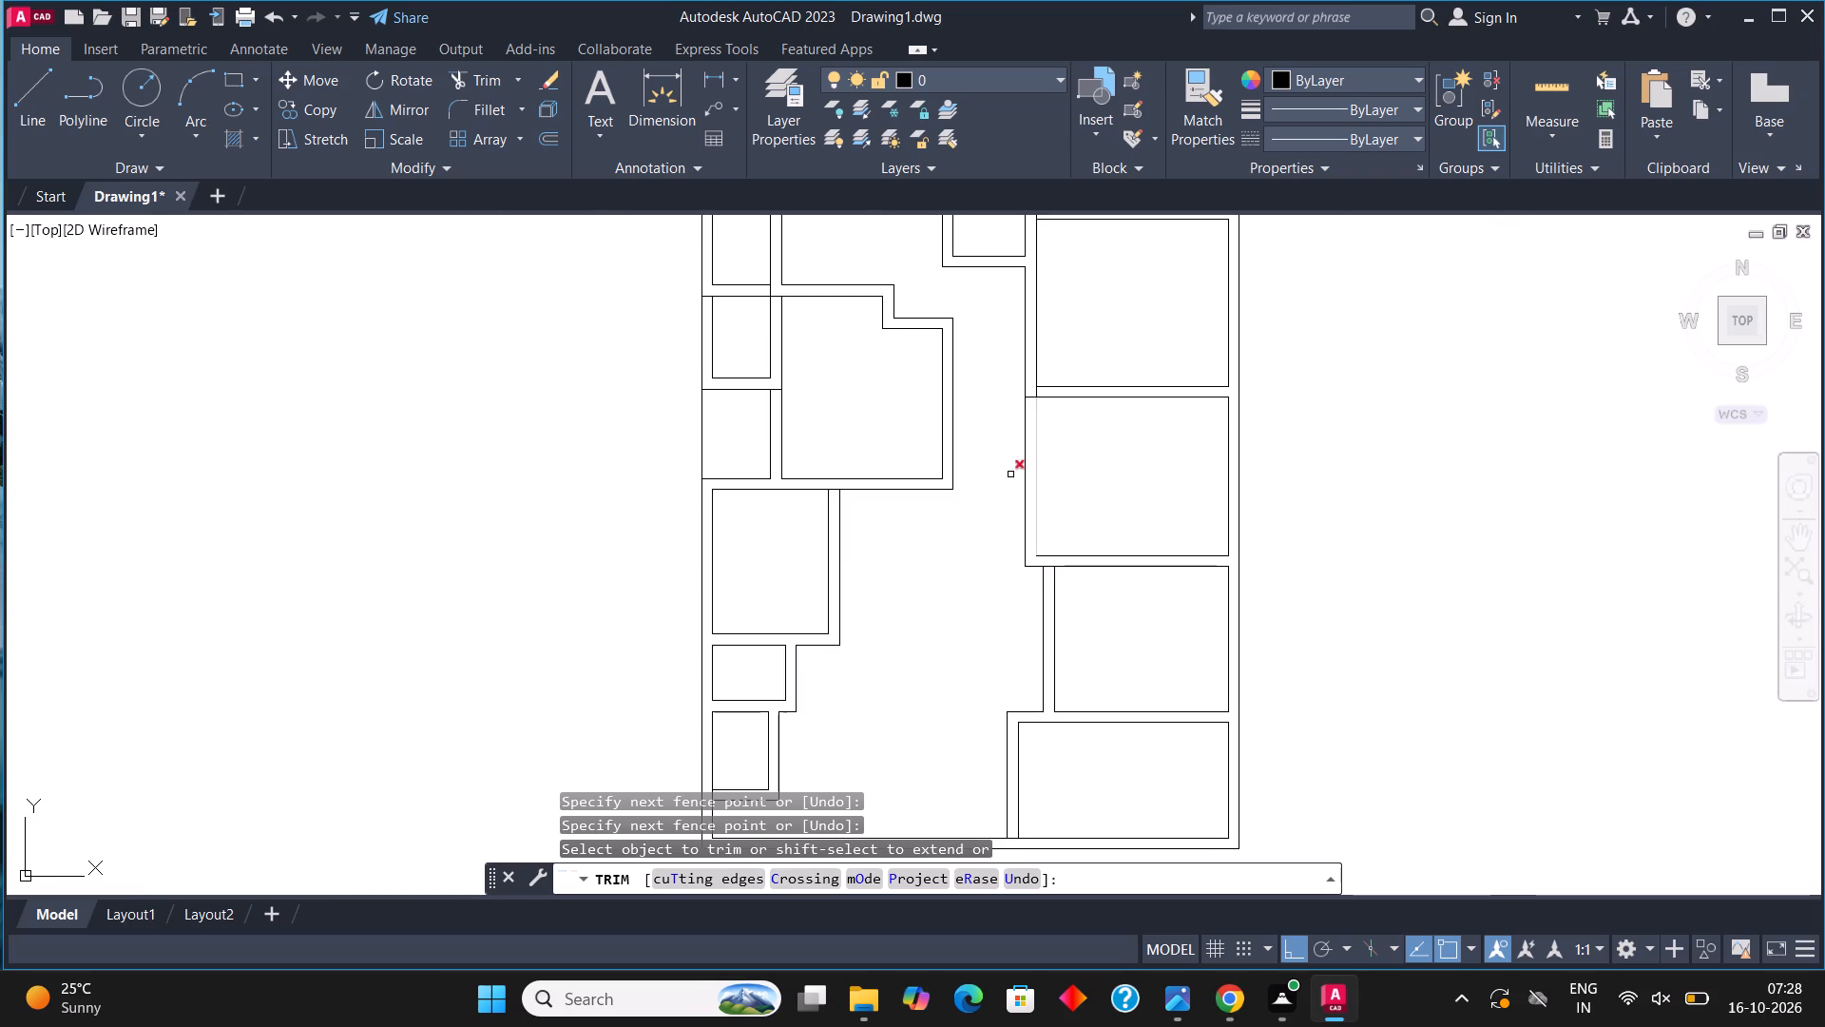
pyautogui.scroll(-2, 1046, 419)
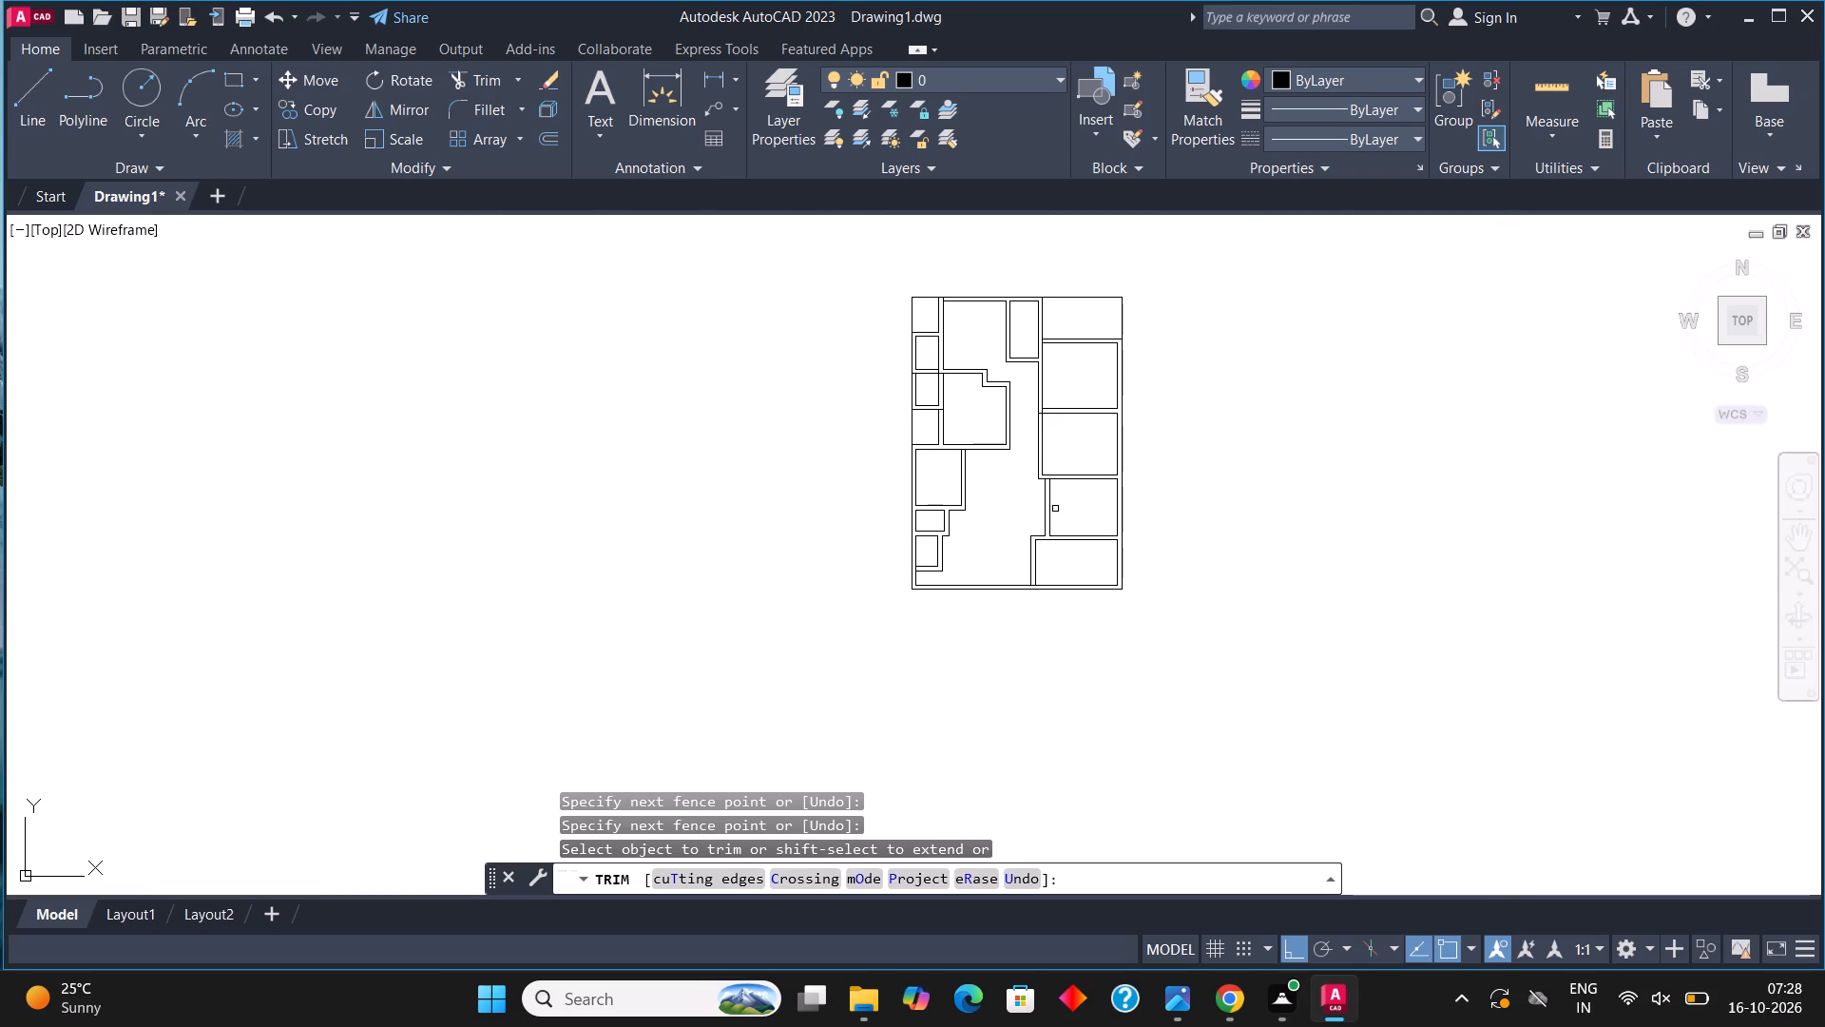
pyautogui.press('Escape')
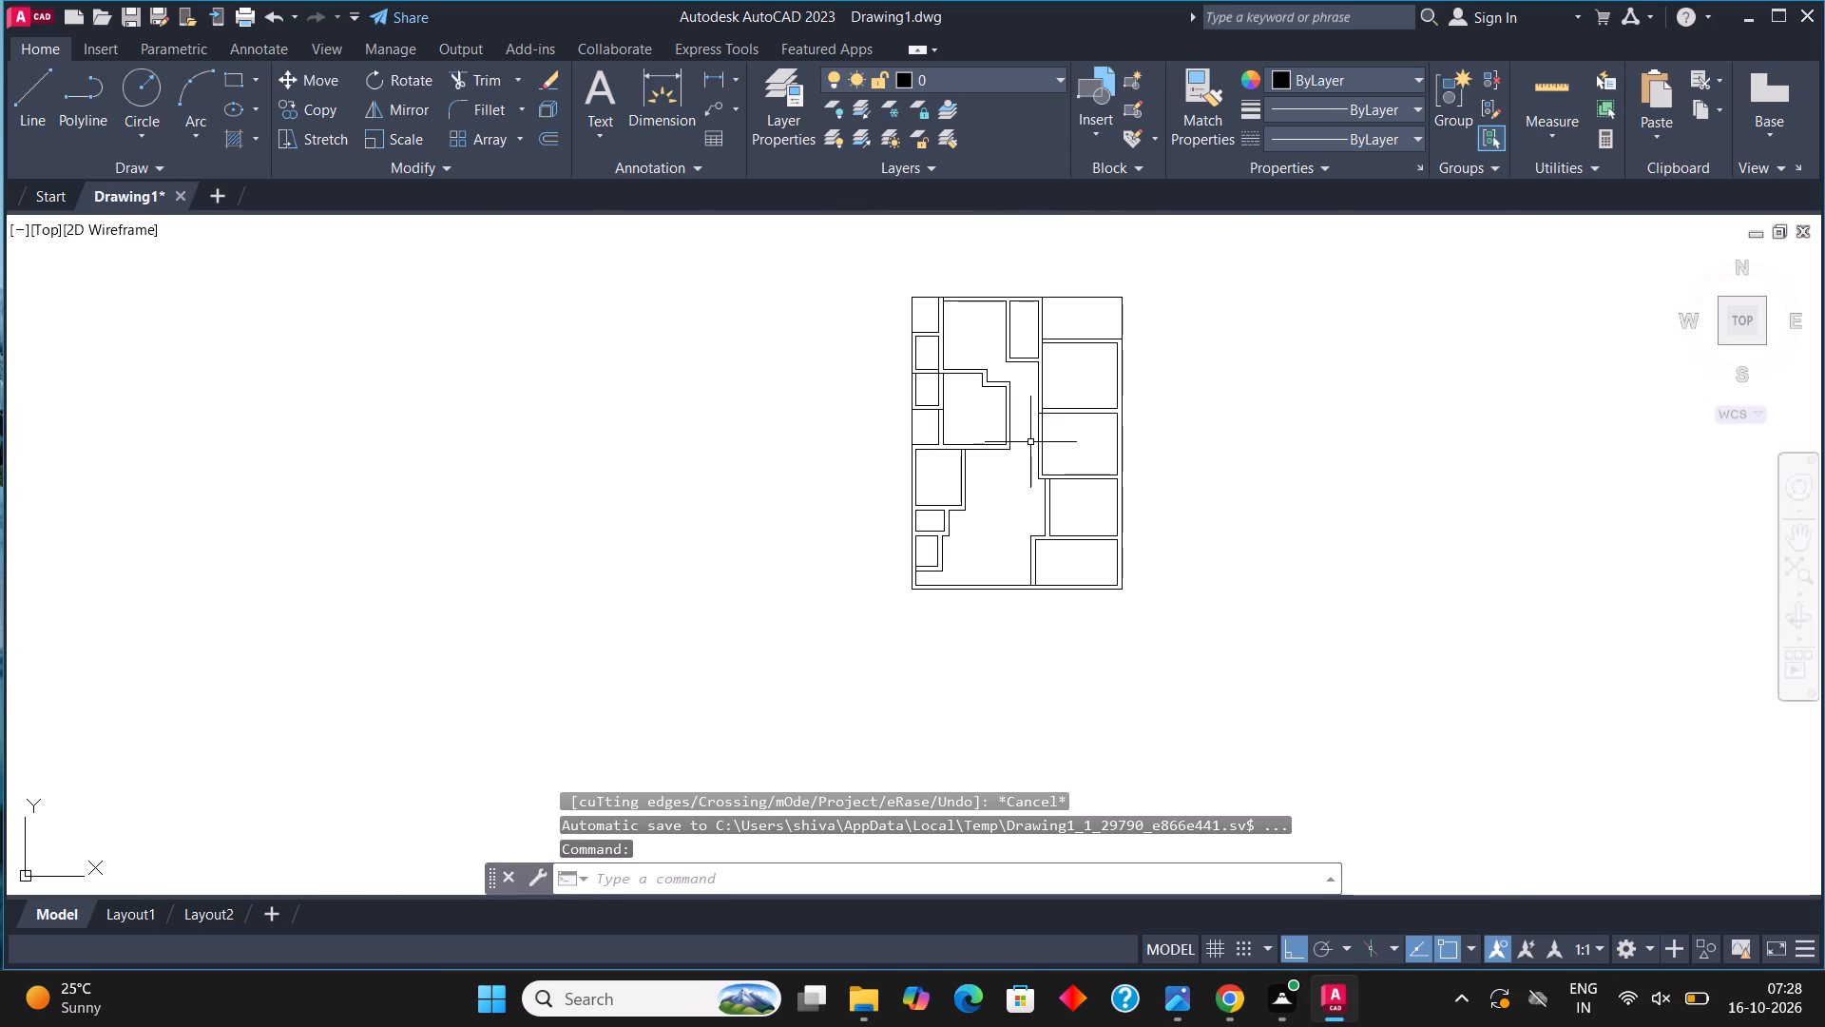
# Open the tool palettes and insert the architectural Door - Imperial block in the empty space beyond the plan's upper right.
pyautogui.moveTo(1124, 408); pyautogui.dragTo(1155, 660, button='middle')
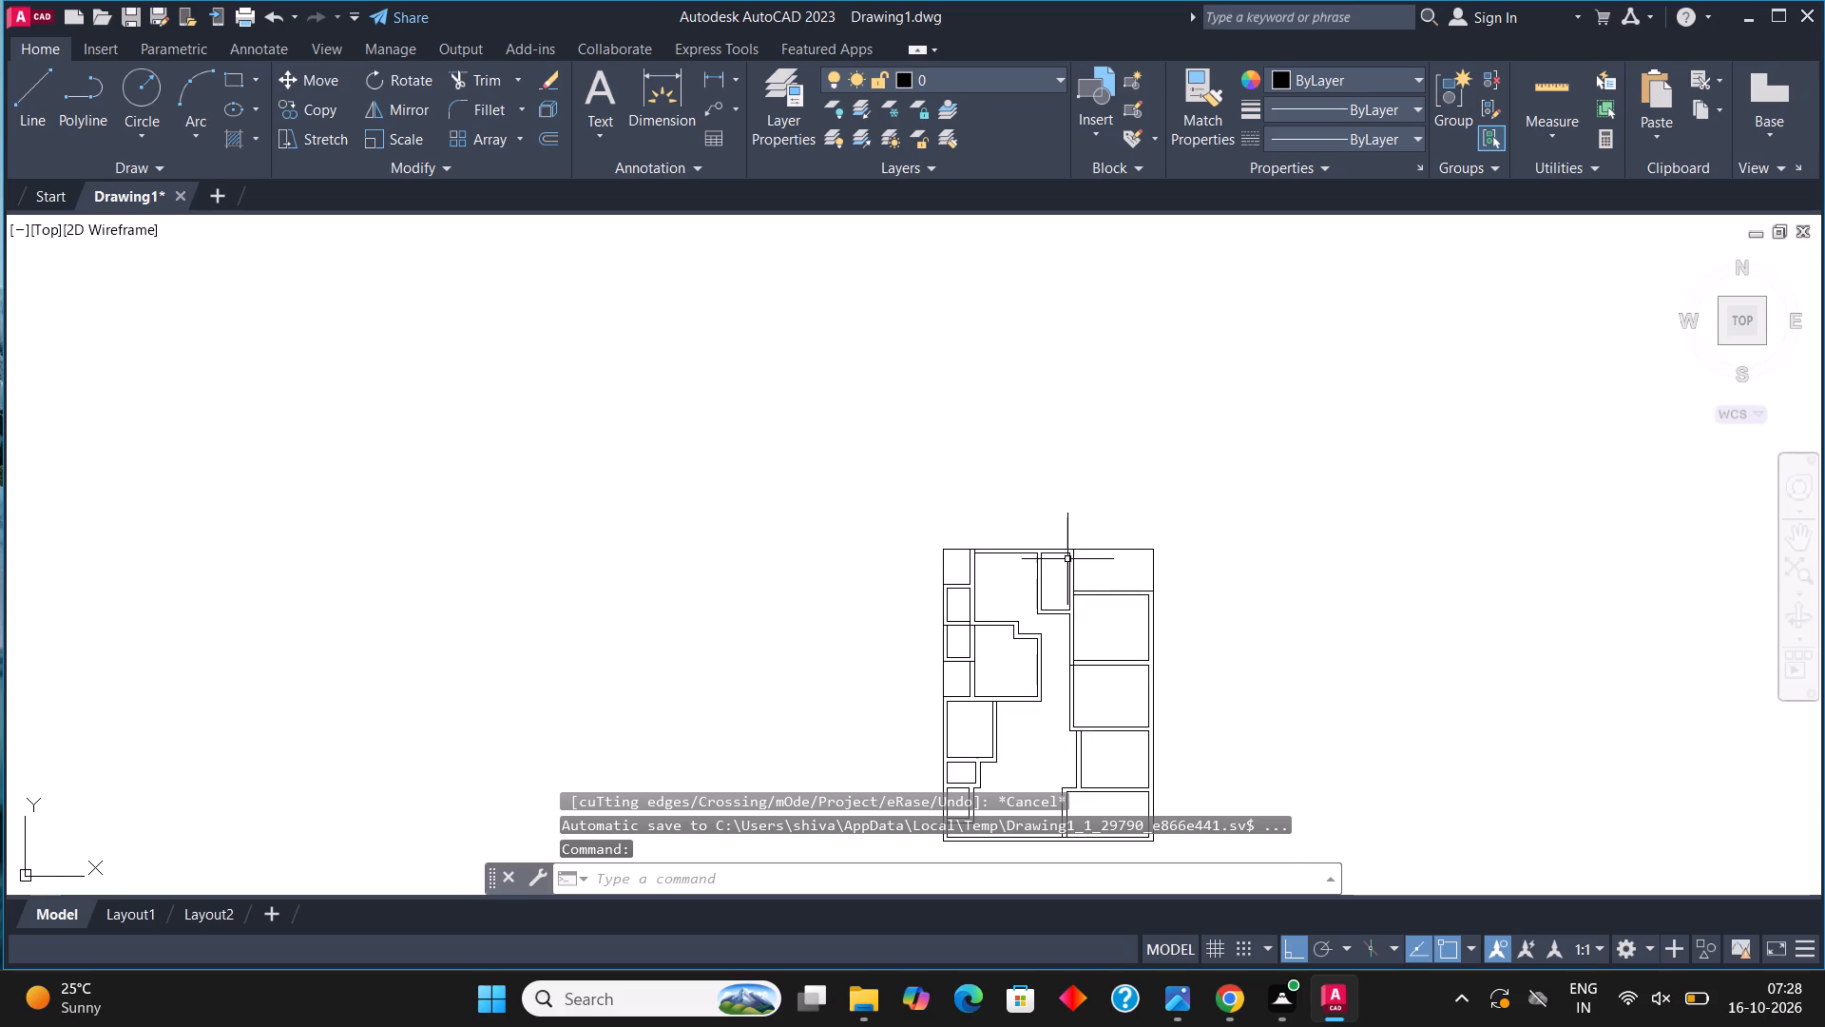
pyautogui.scroll(3, 951, 570)
pyautogui.moveTo(1429, 566); pyautogui.dragTo(1006, 502, button='middle')
pyautogui.scroll(-2, 940, 497)
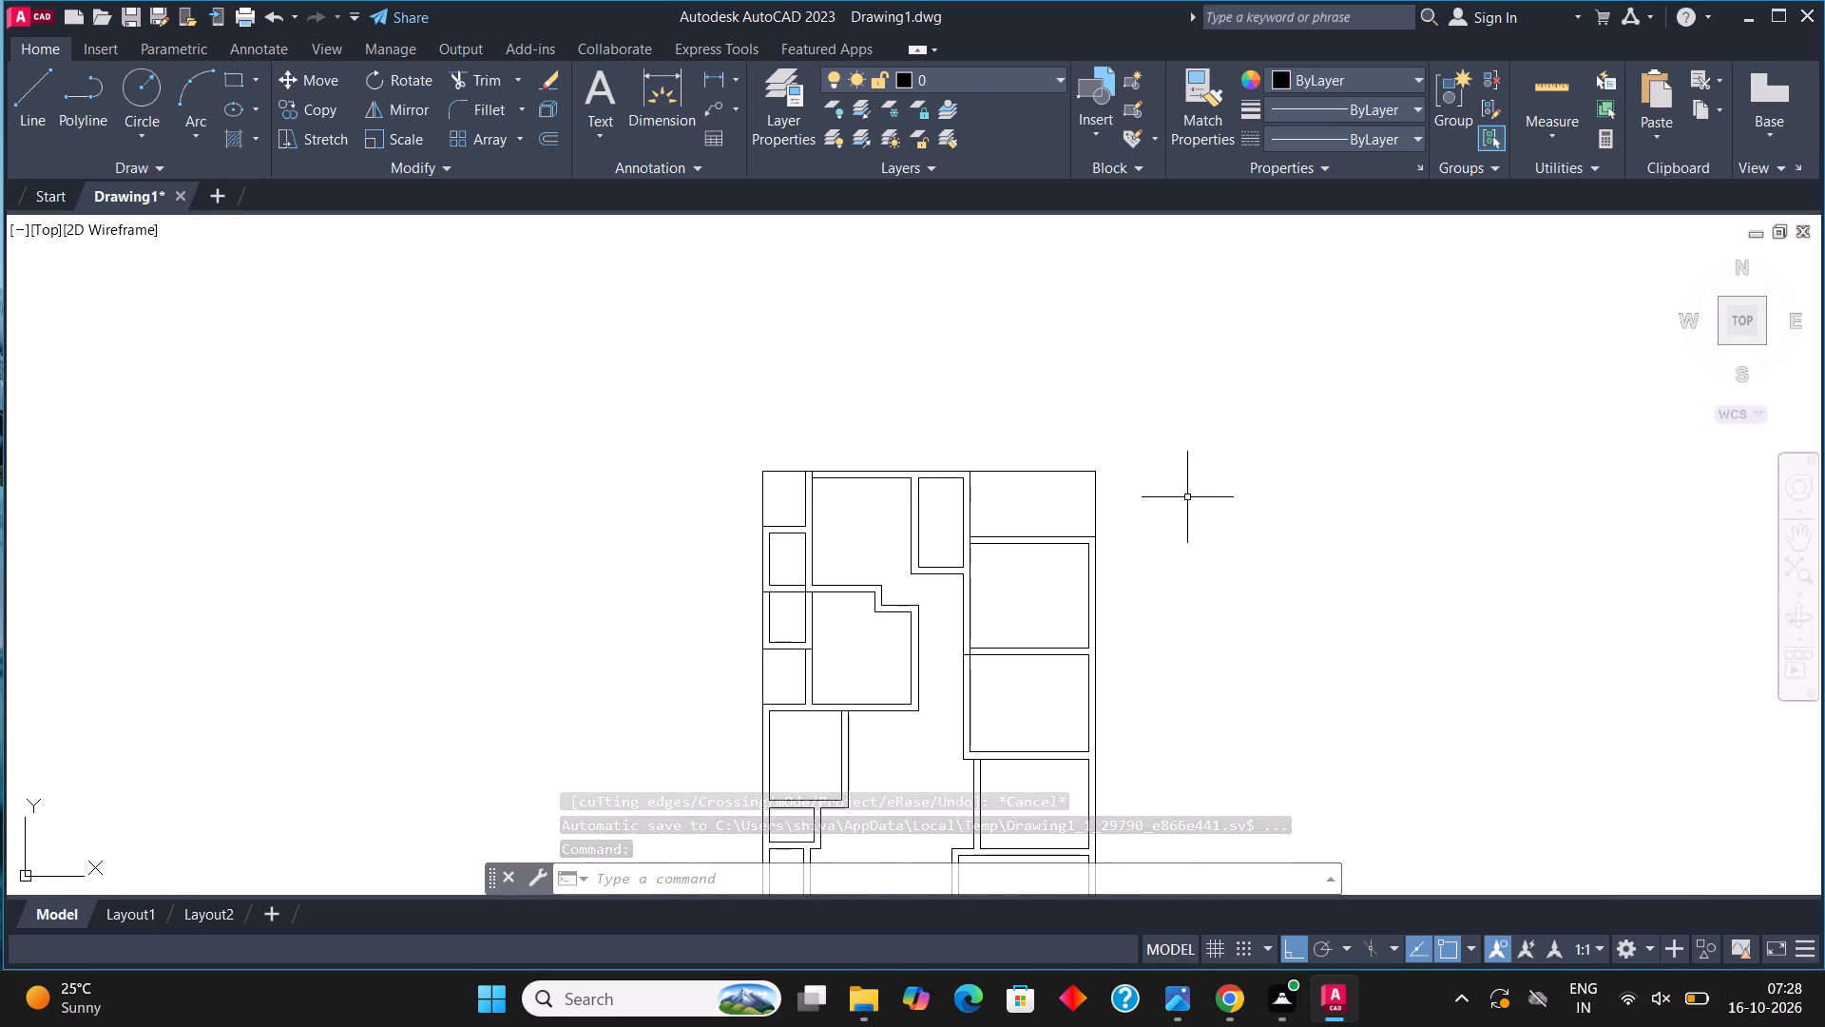
pyautogui.write('TOOL')
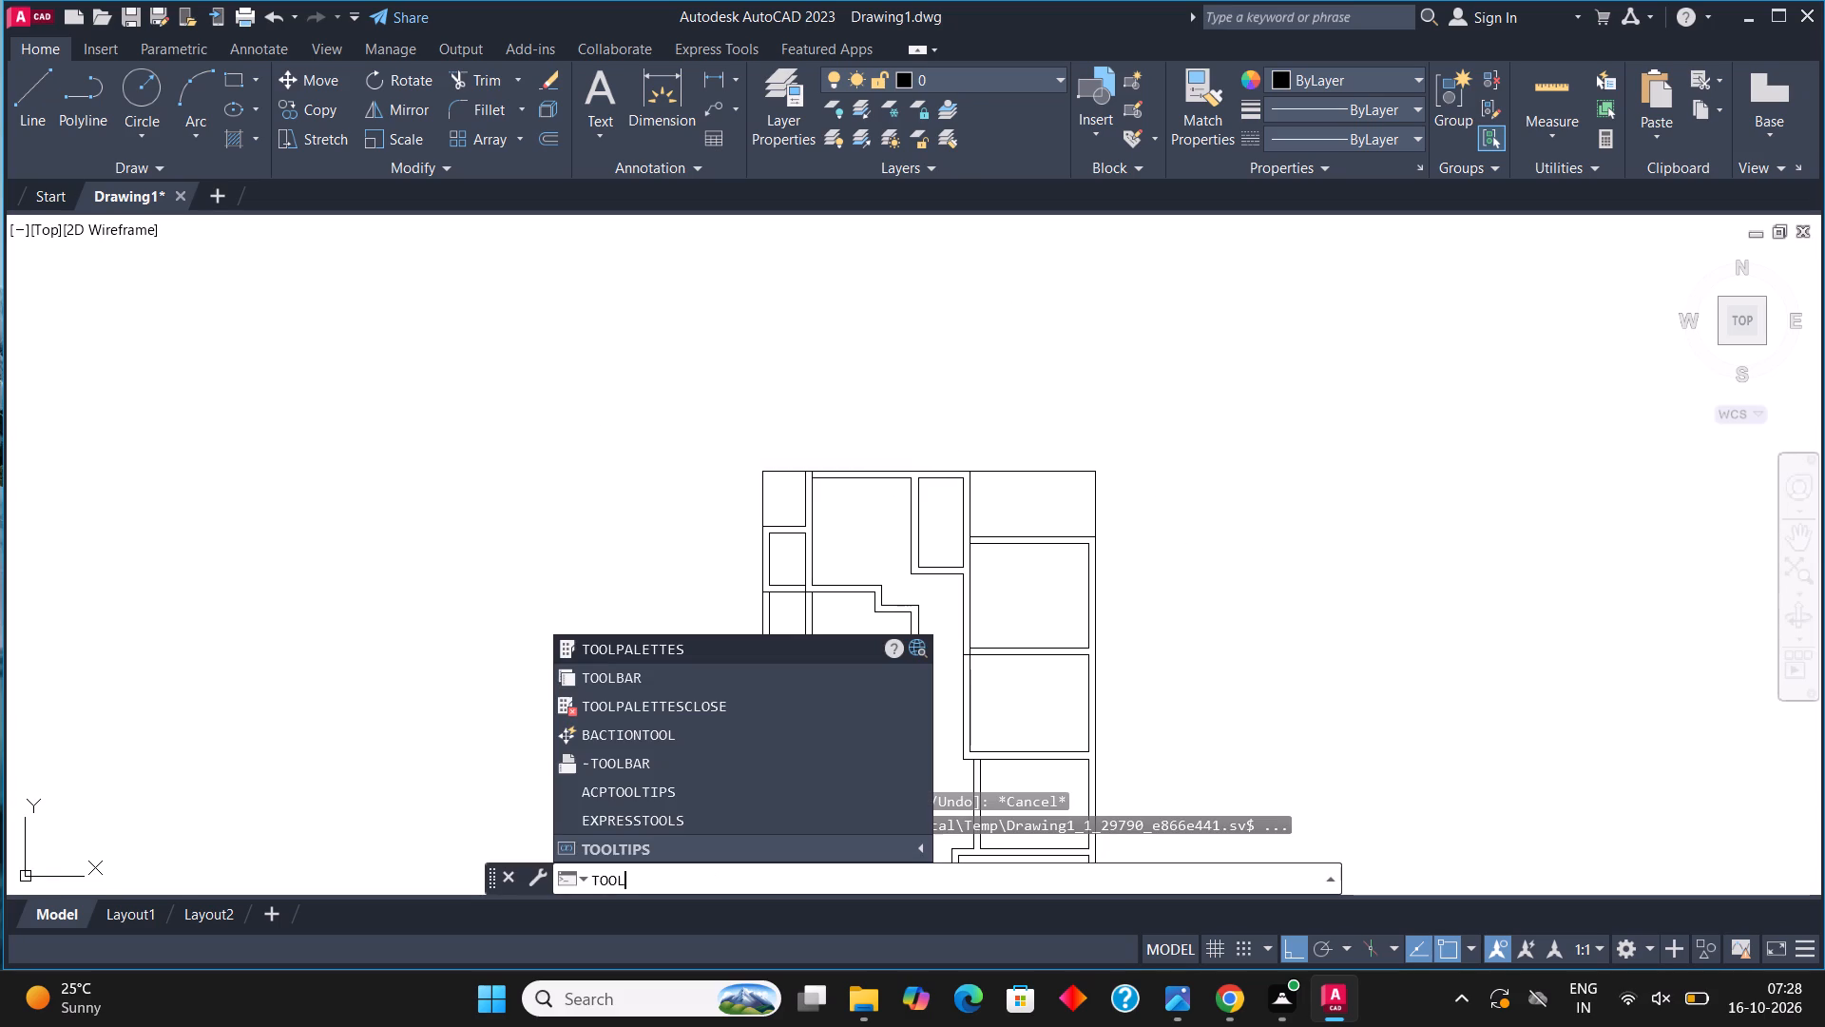
pyautogui.click(663, 649)
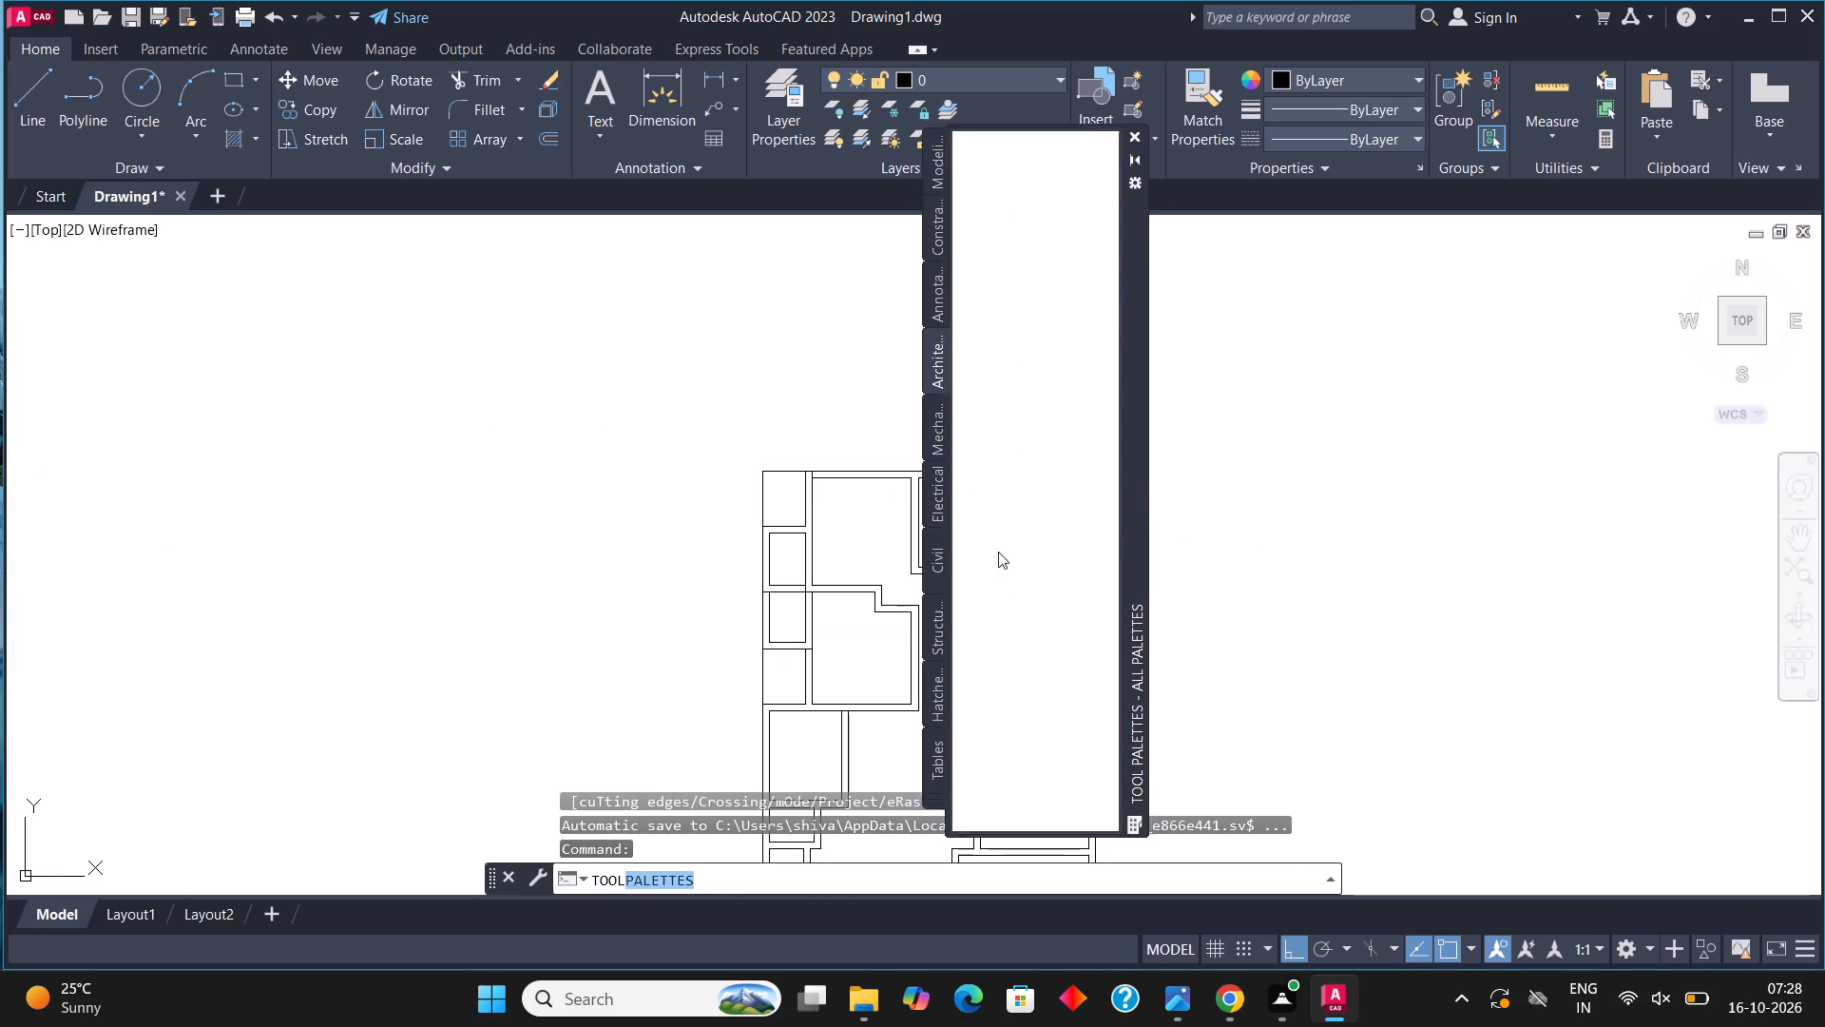
pyautogui.click(1025, 211)
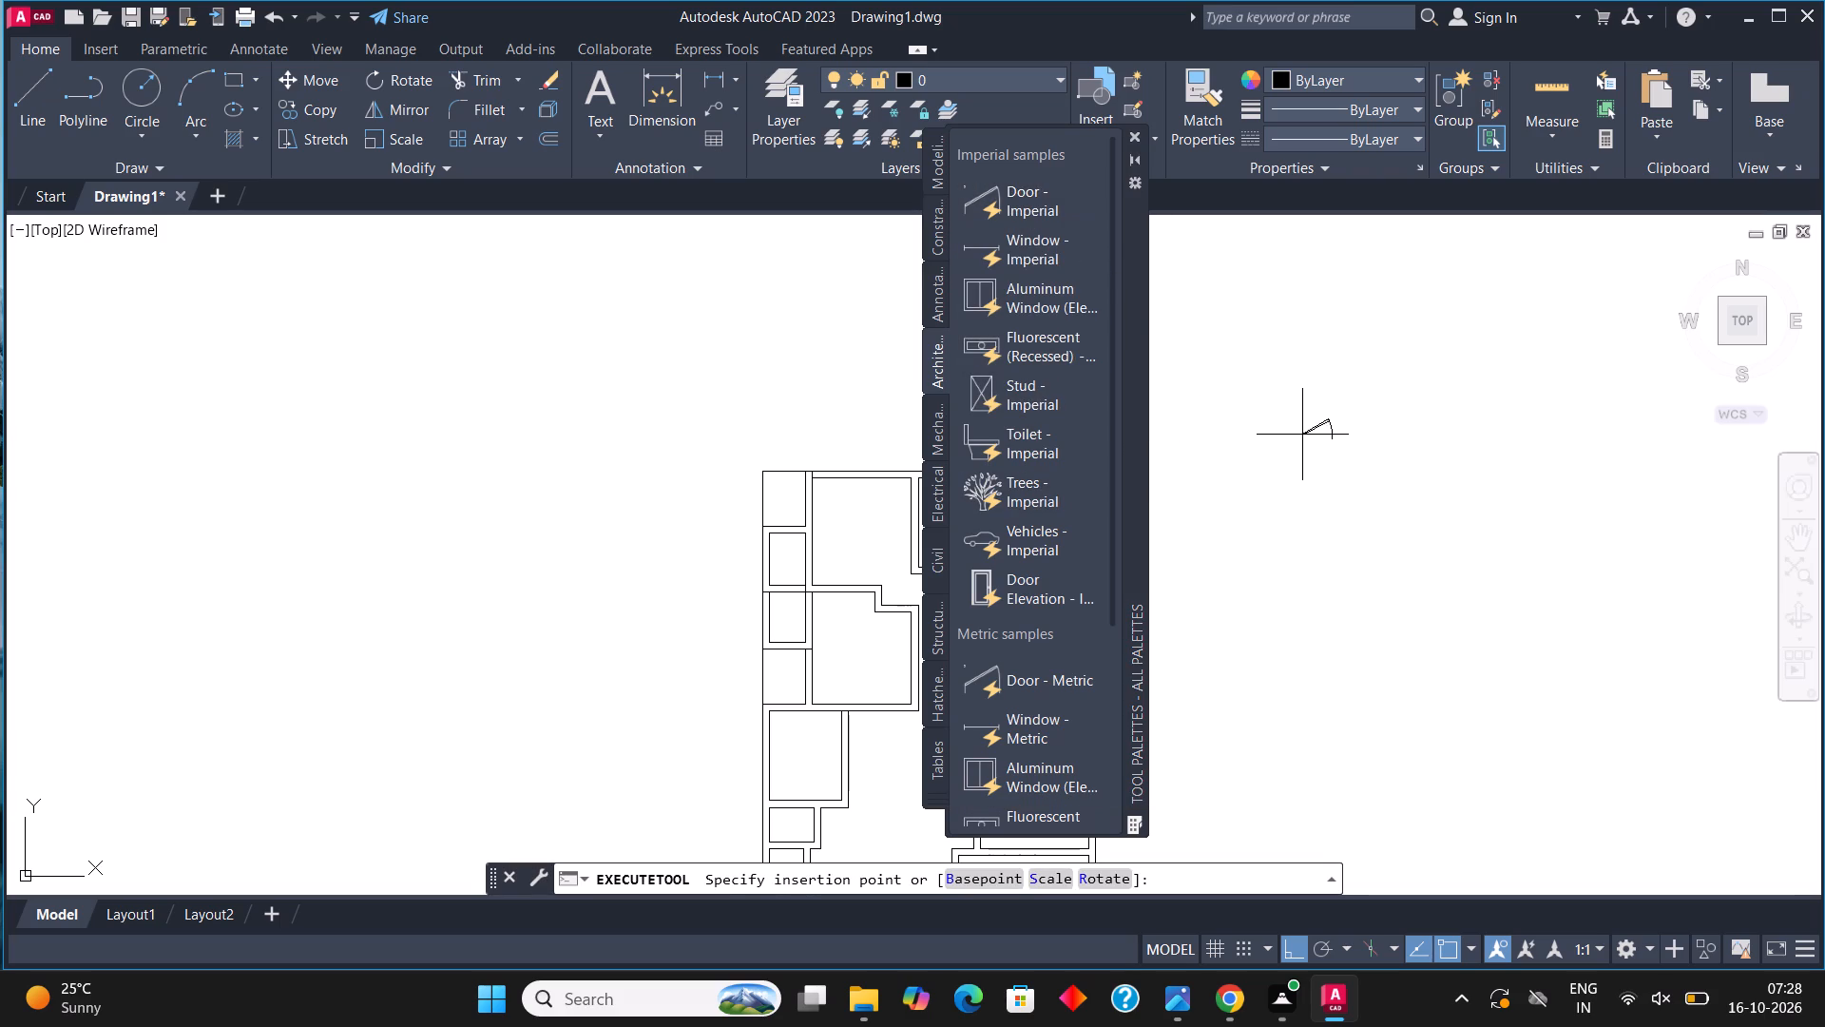
pyautogui.click(1273, 384)
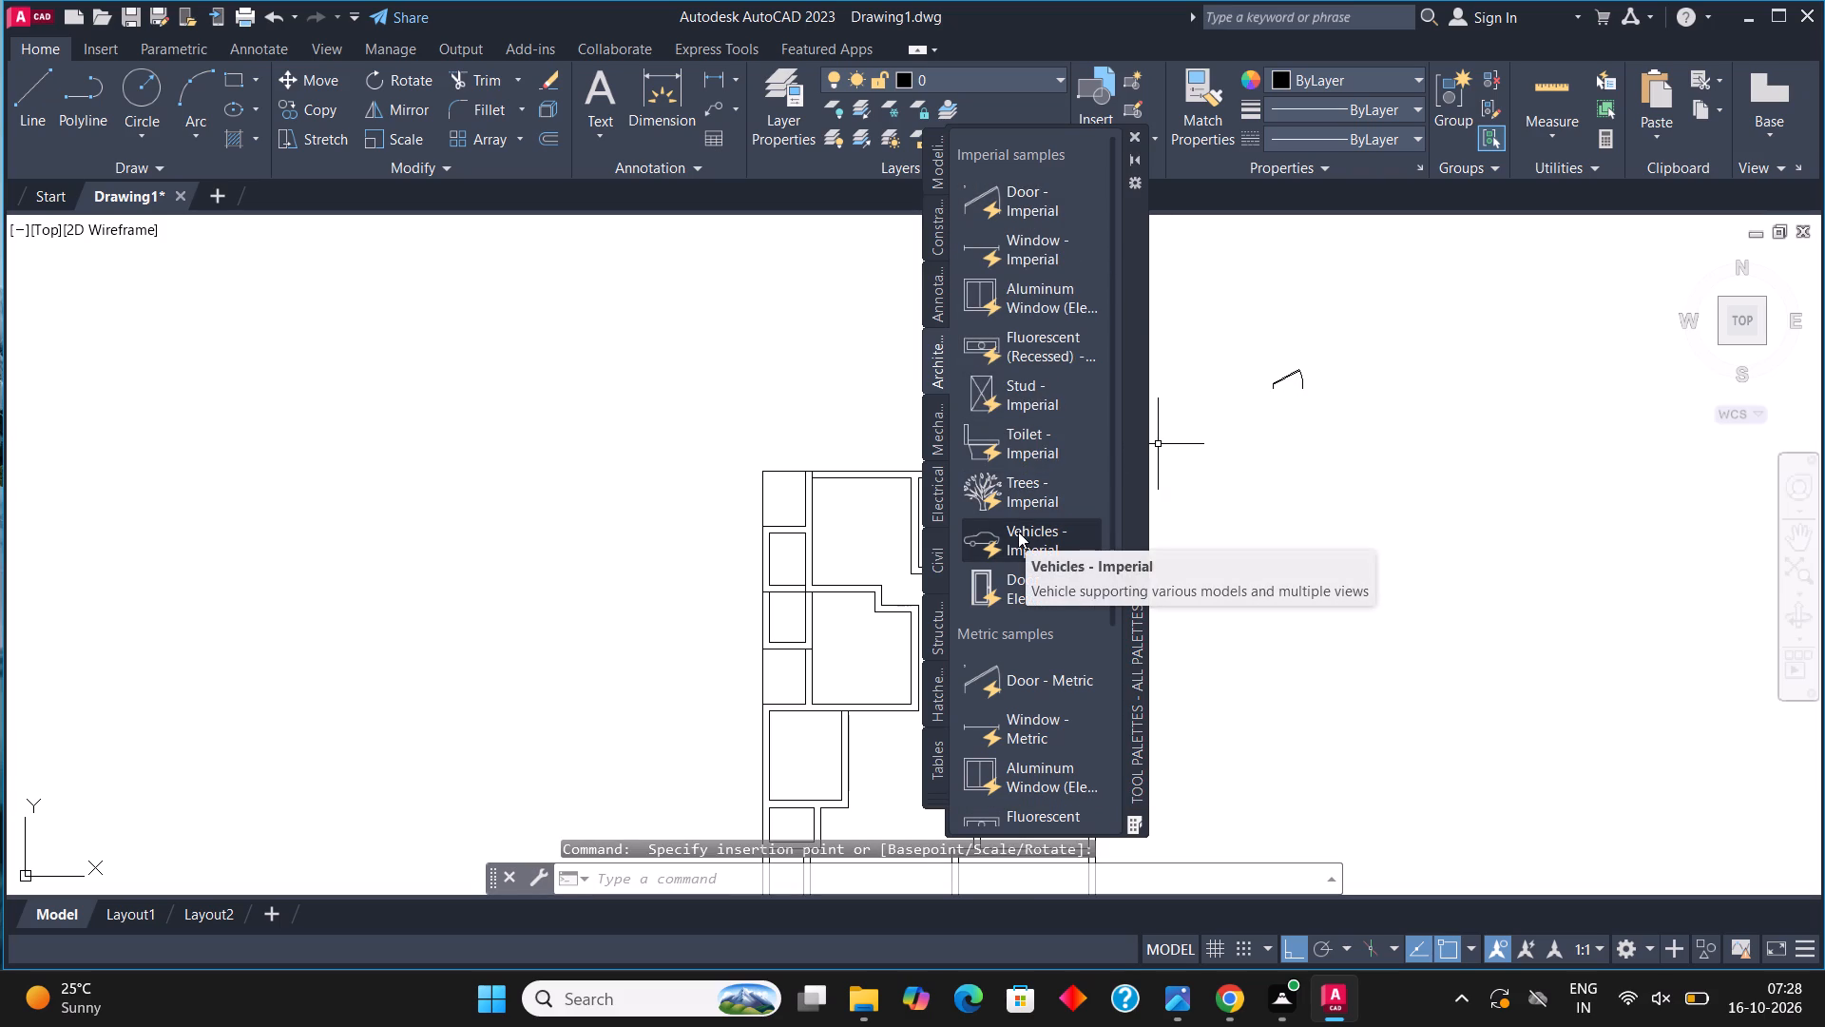
# Insert the Toilet - Imperial block beside the door and close the tool palettes.
pyautogui.click(1031, 442)
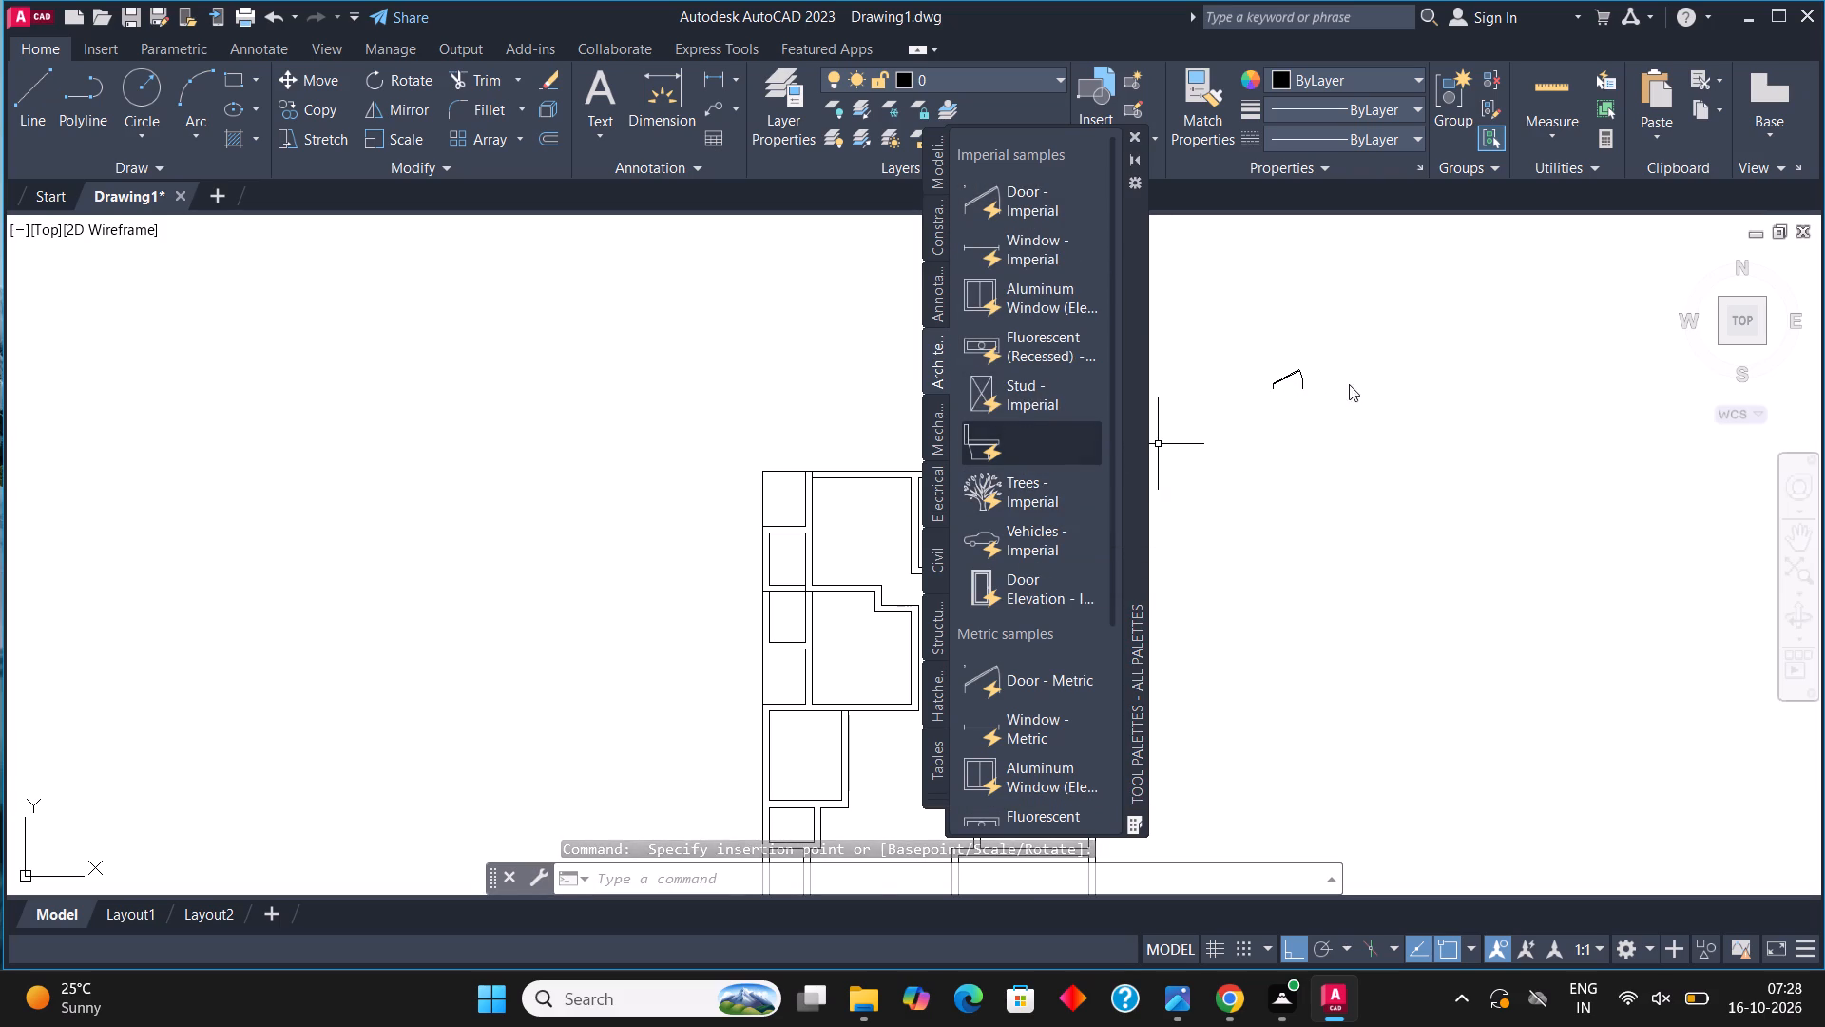
pyautogui.click(1368, 393)
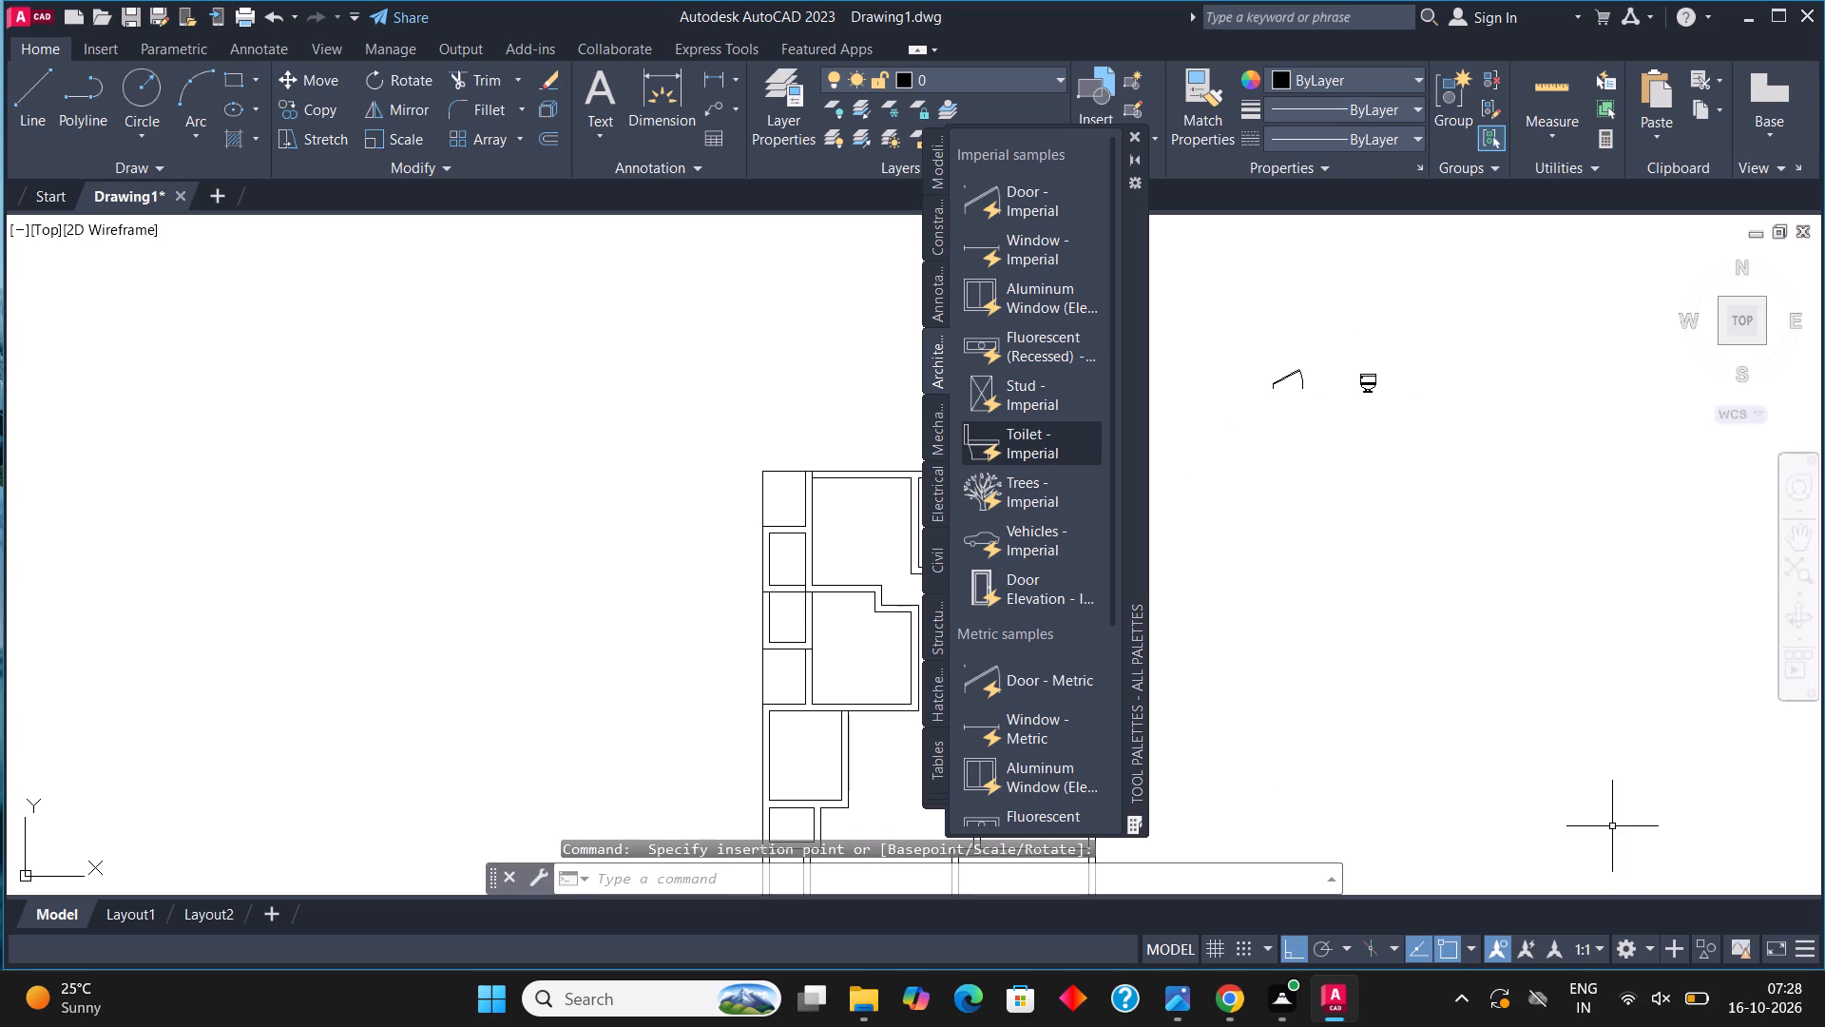
pyautogui.click(1134, 136)
# Switch the toilet block from its elevation view to its plan view.
pyautogui.moveTo(1368, 545); pyautogui.dragTo(1281, 547, button='middle')
pyautogui.scroll(1, 1300, 545)
pyautogui.moveTo(1211, 247); pyautogui.dragTo(1201, 498, button='middle')
pyautogui.scroll(1, 1187, 499)
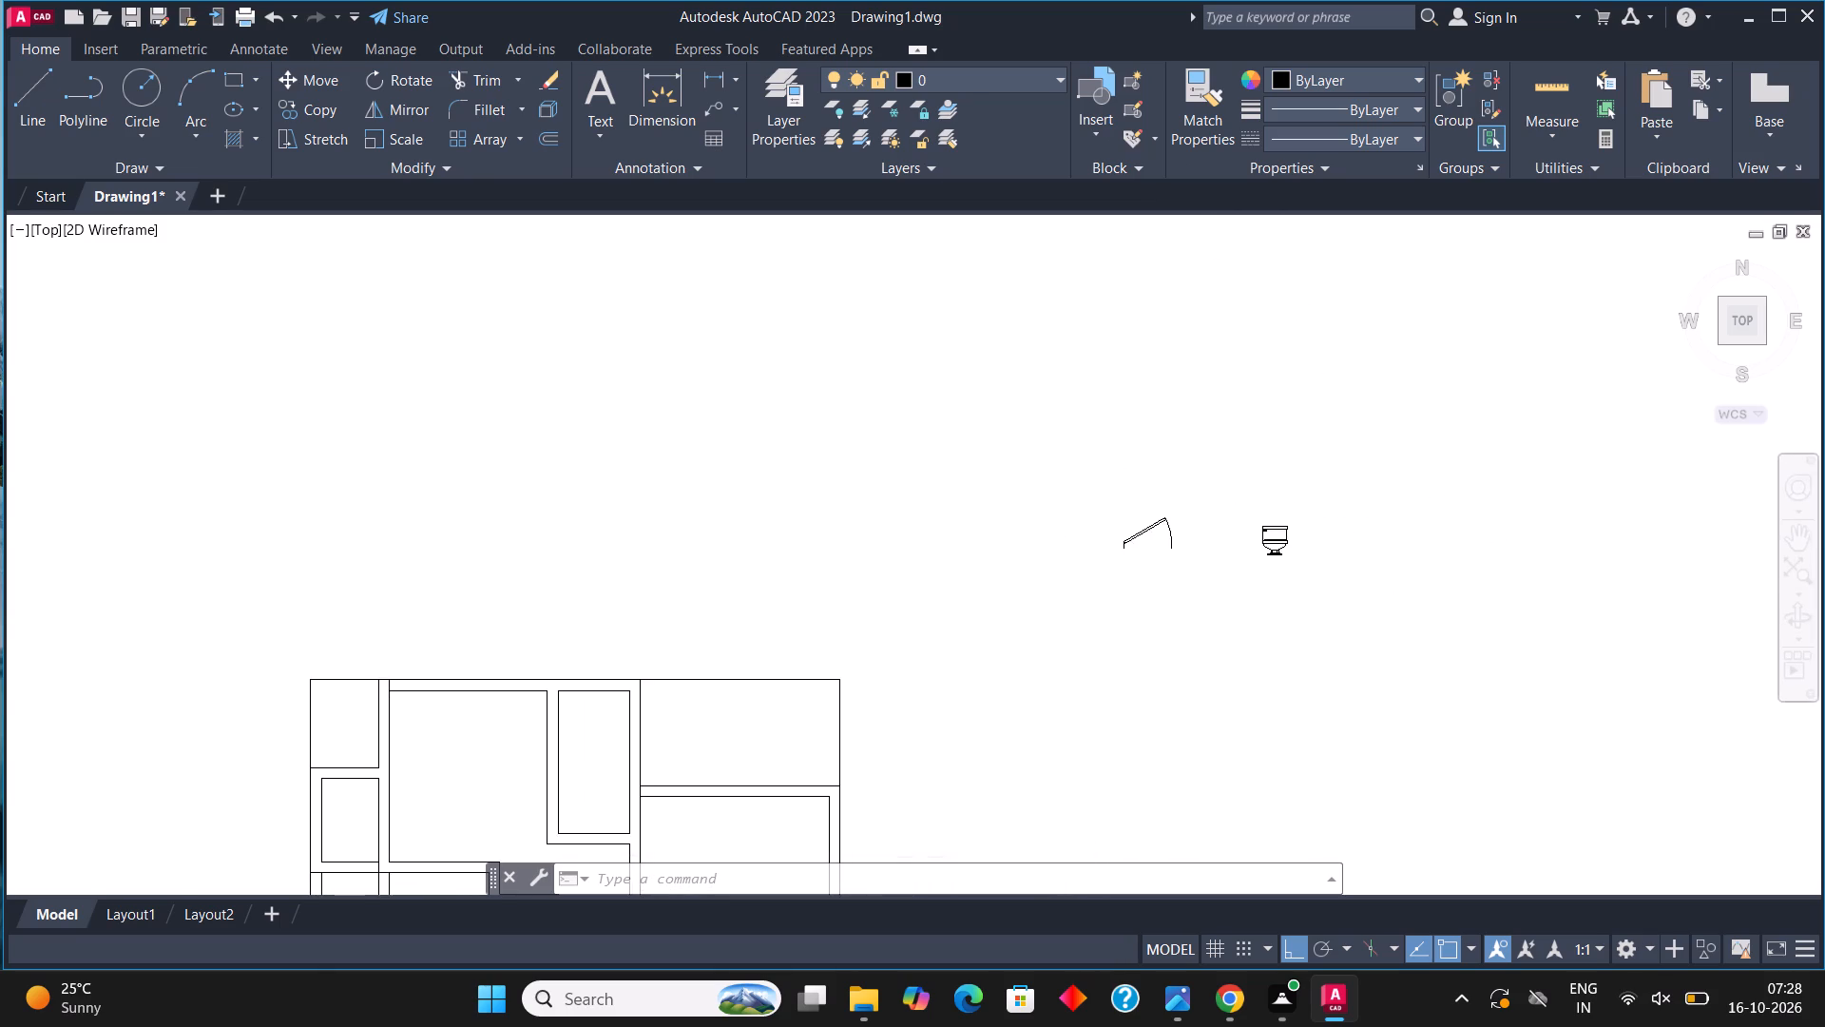
pyautogui.scroll(1, 1187, 499)
pyautogui.click(1413, 602)
pyautogui.click(1362, 658)
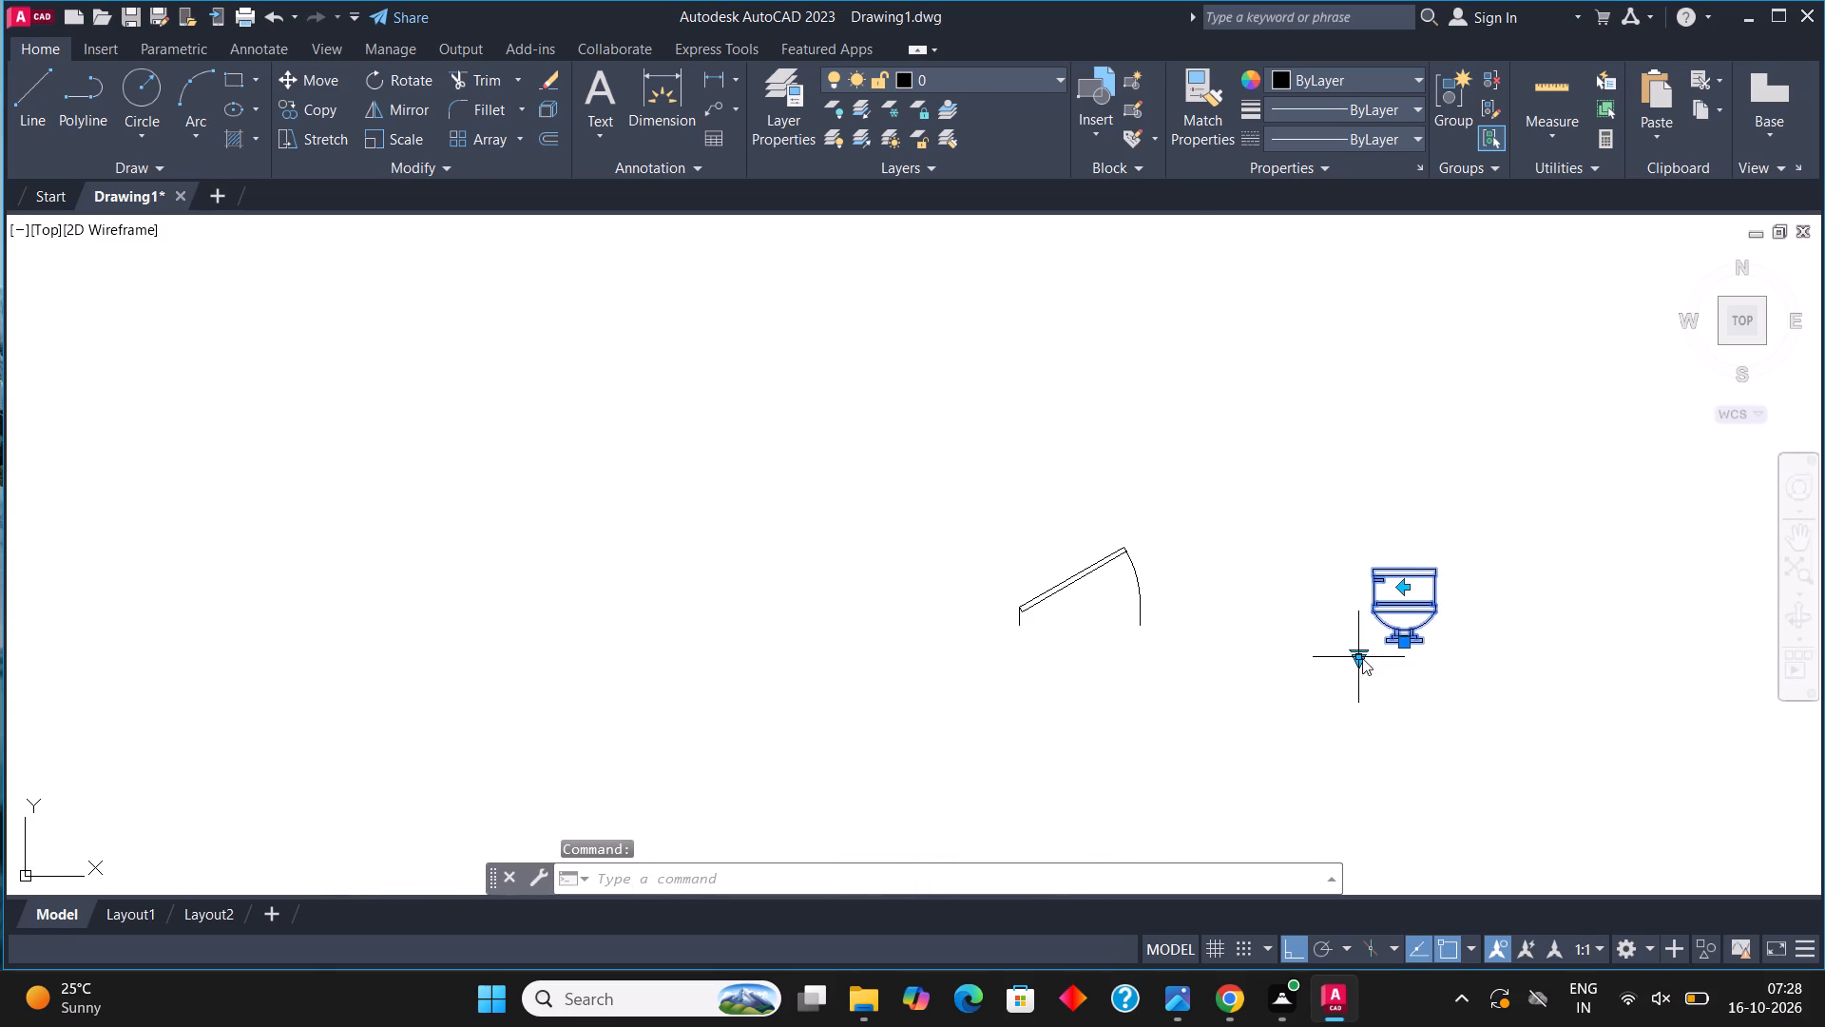
pyautogui.click(1452, 688)
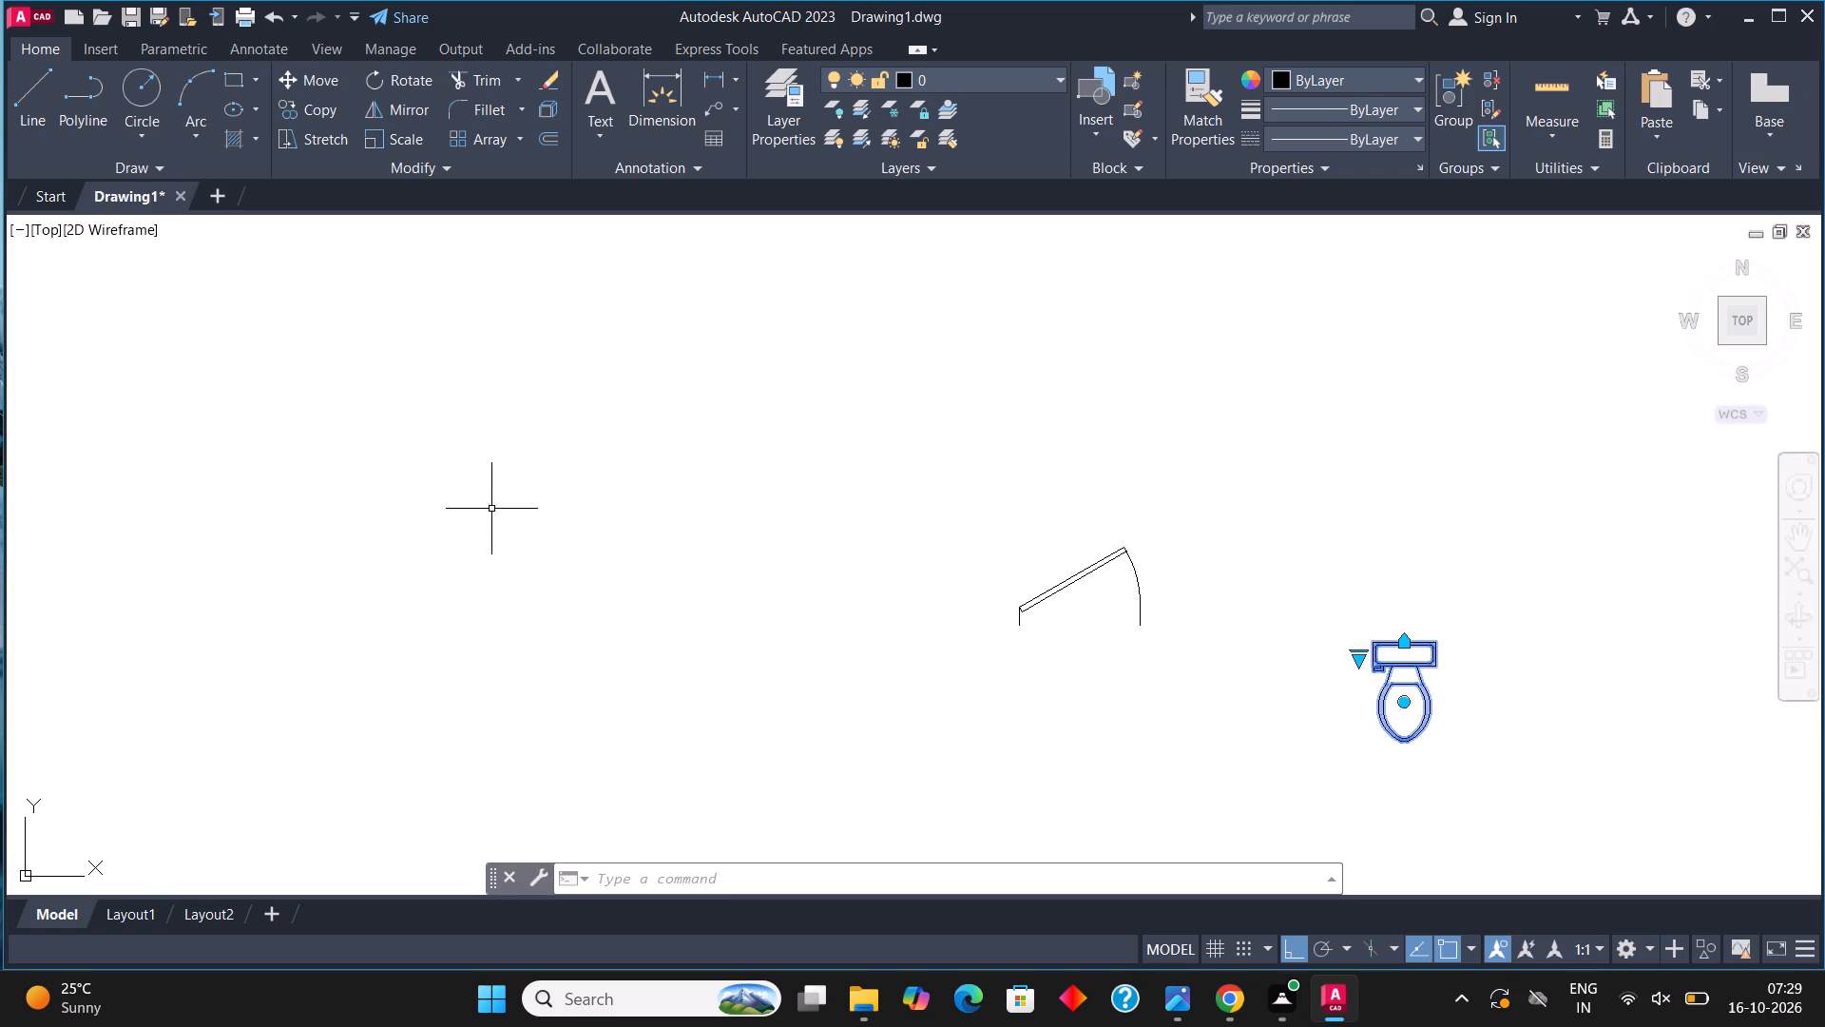
# Set the door block's opening angle to Open 90º and clear the selection.
pyautogui.click(1058, 589)
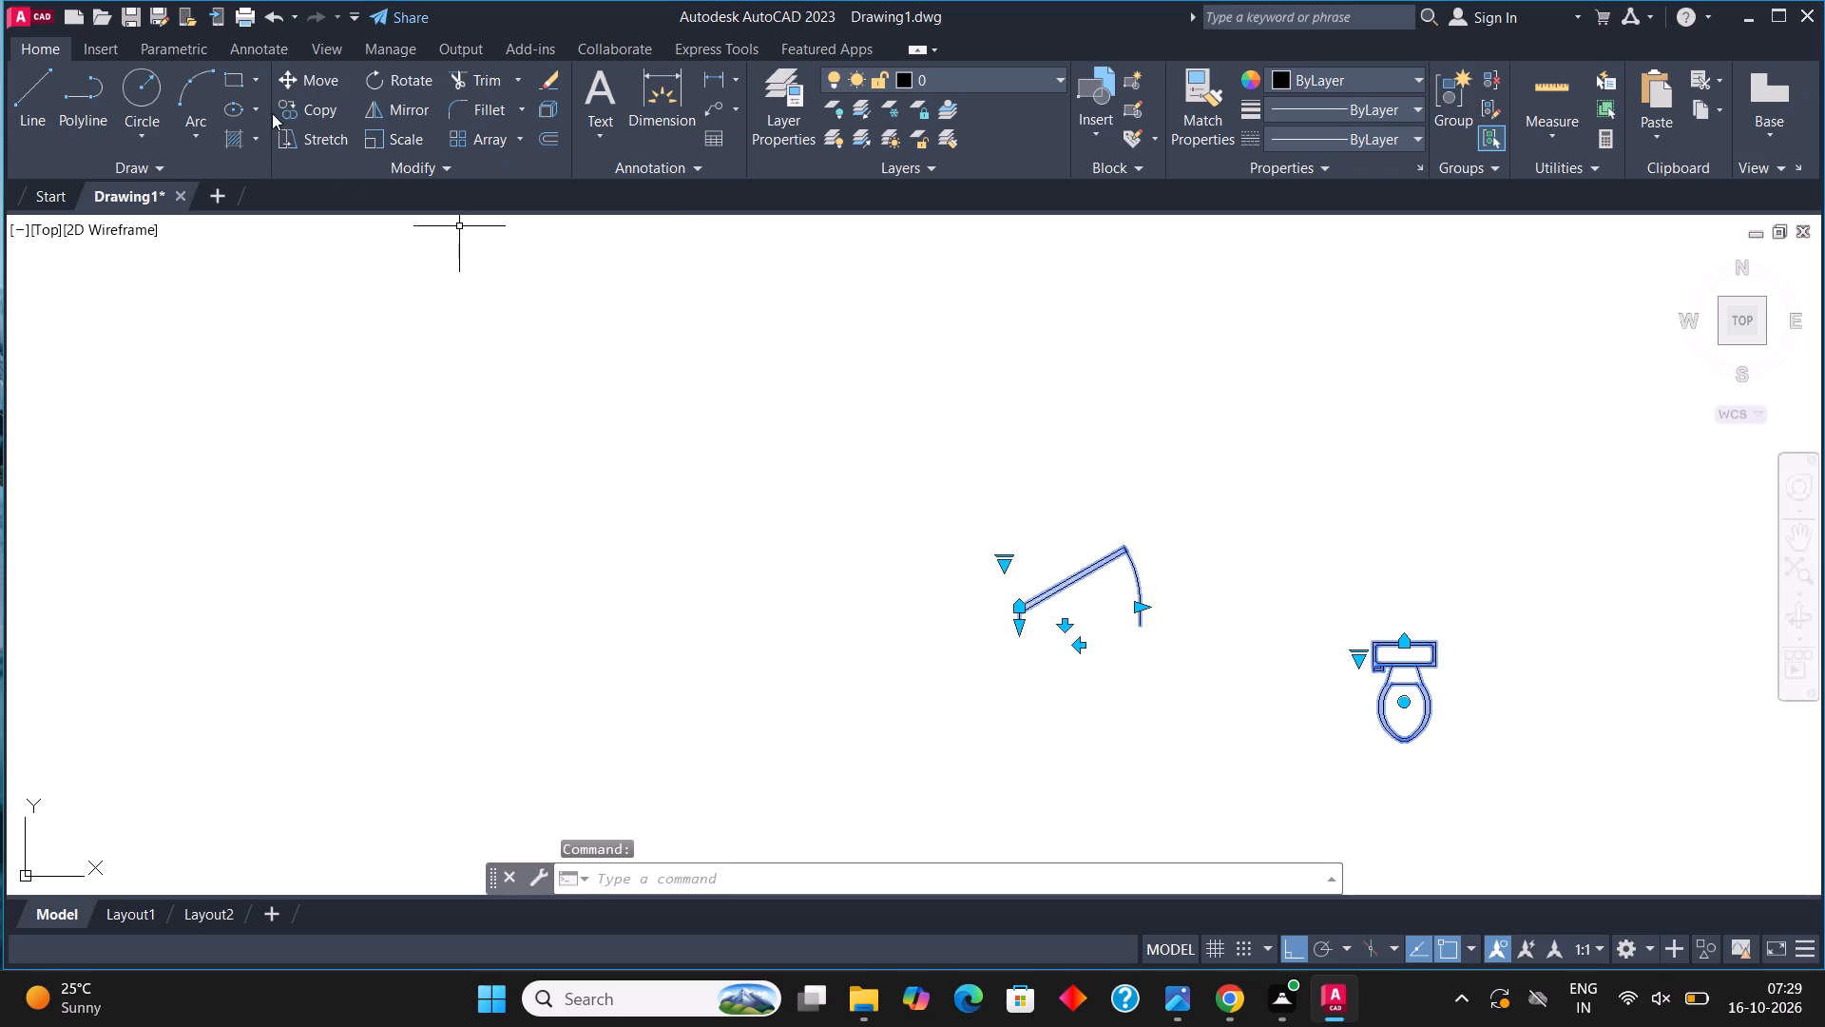
pyautogui.click(999, 562)
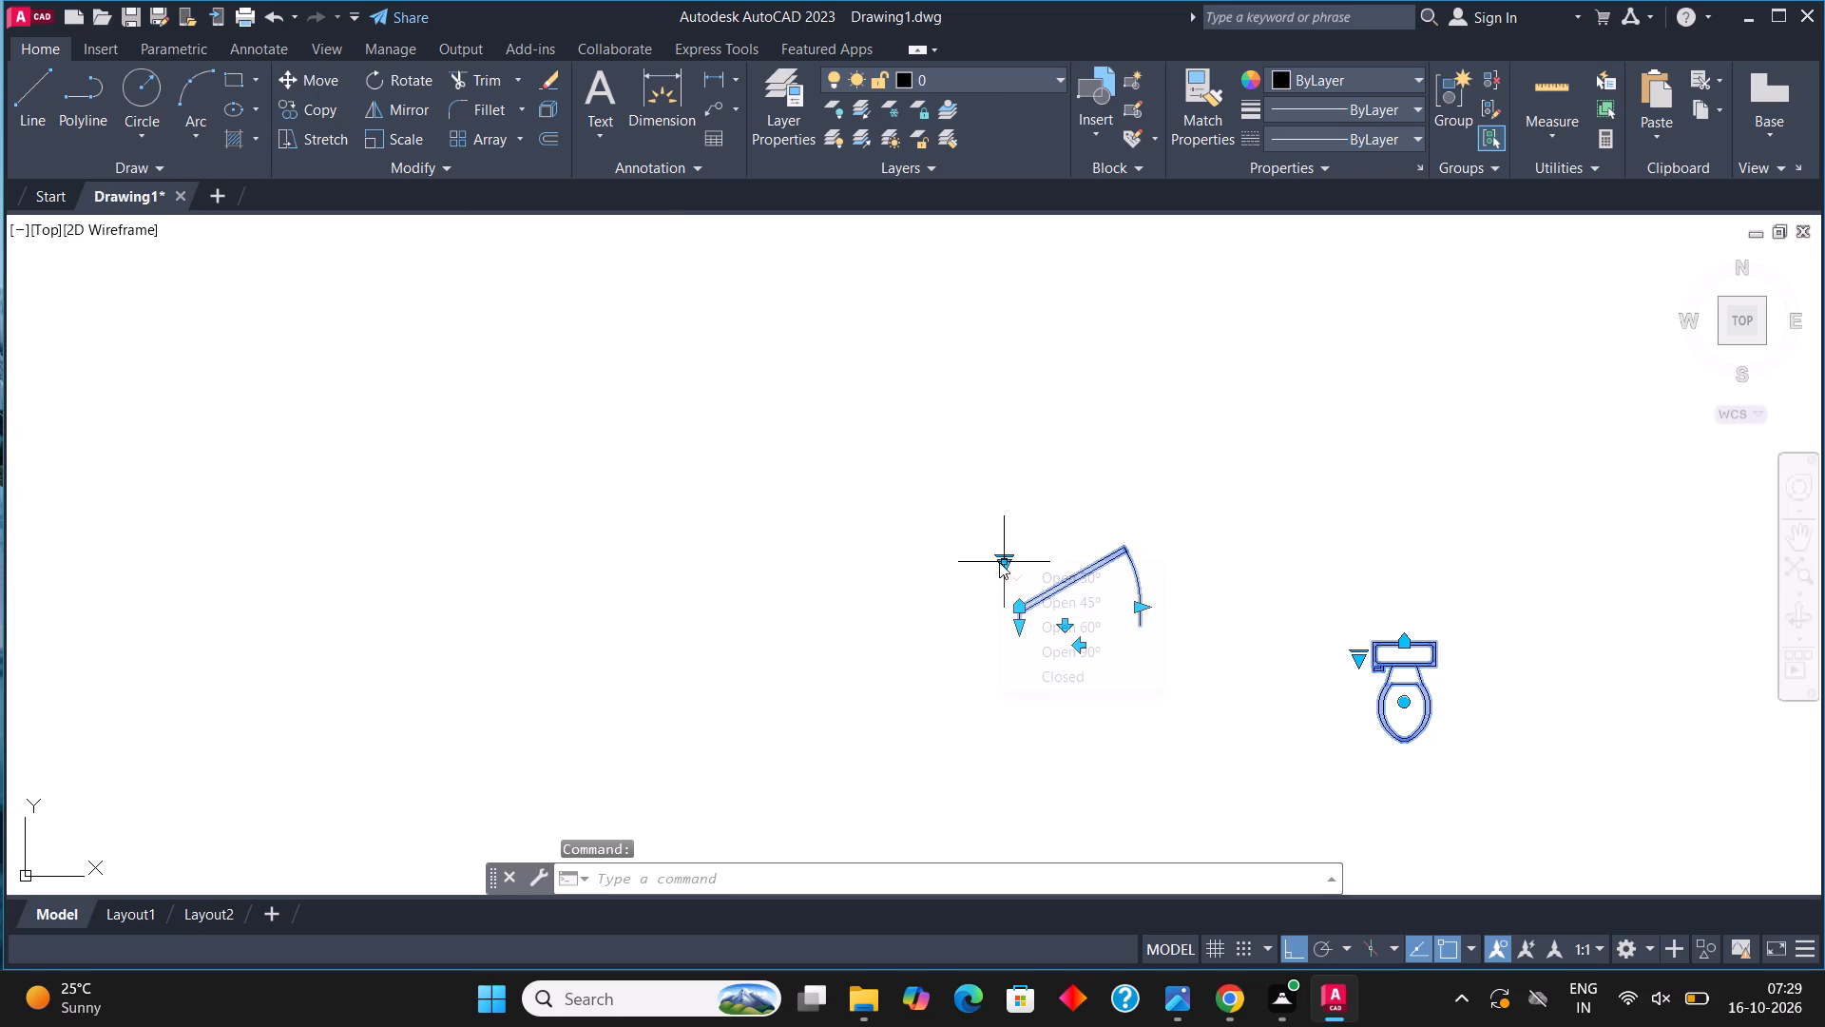
pyautogui.click(1105, 647)
pyautogui.scroll(-2, 921, 625)
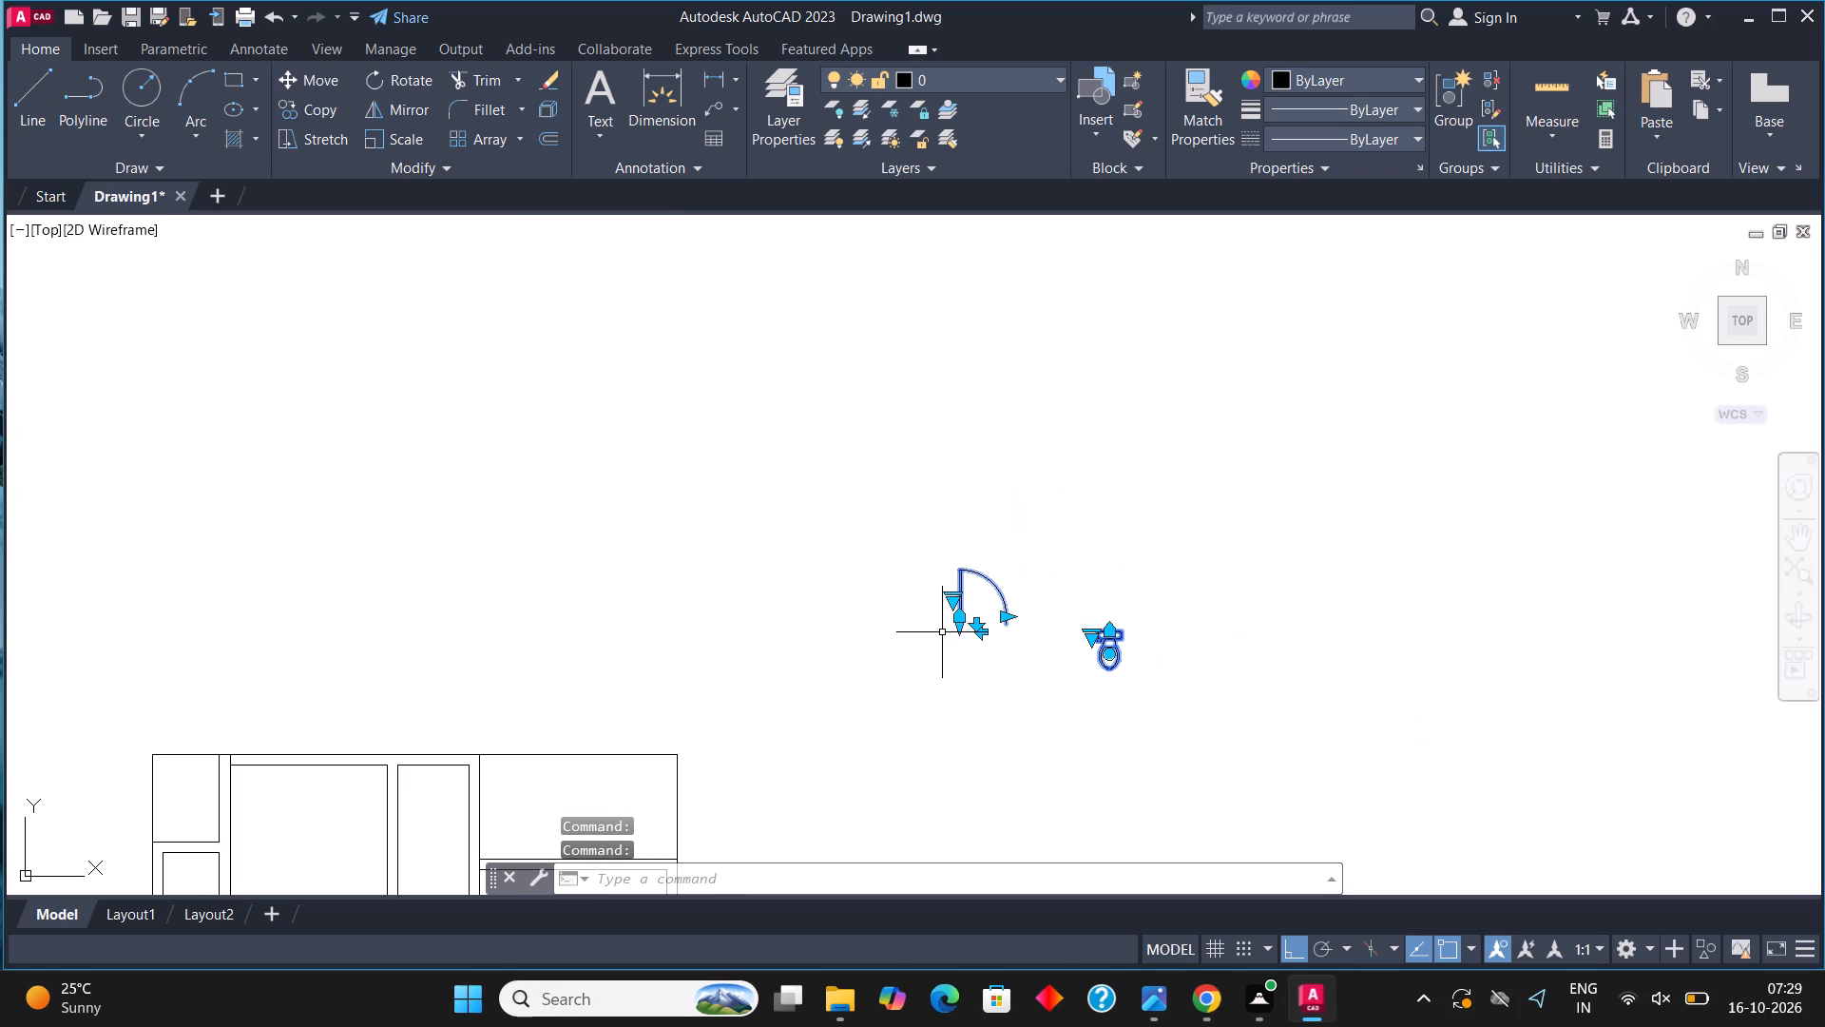
pyautogui.press('Escape')
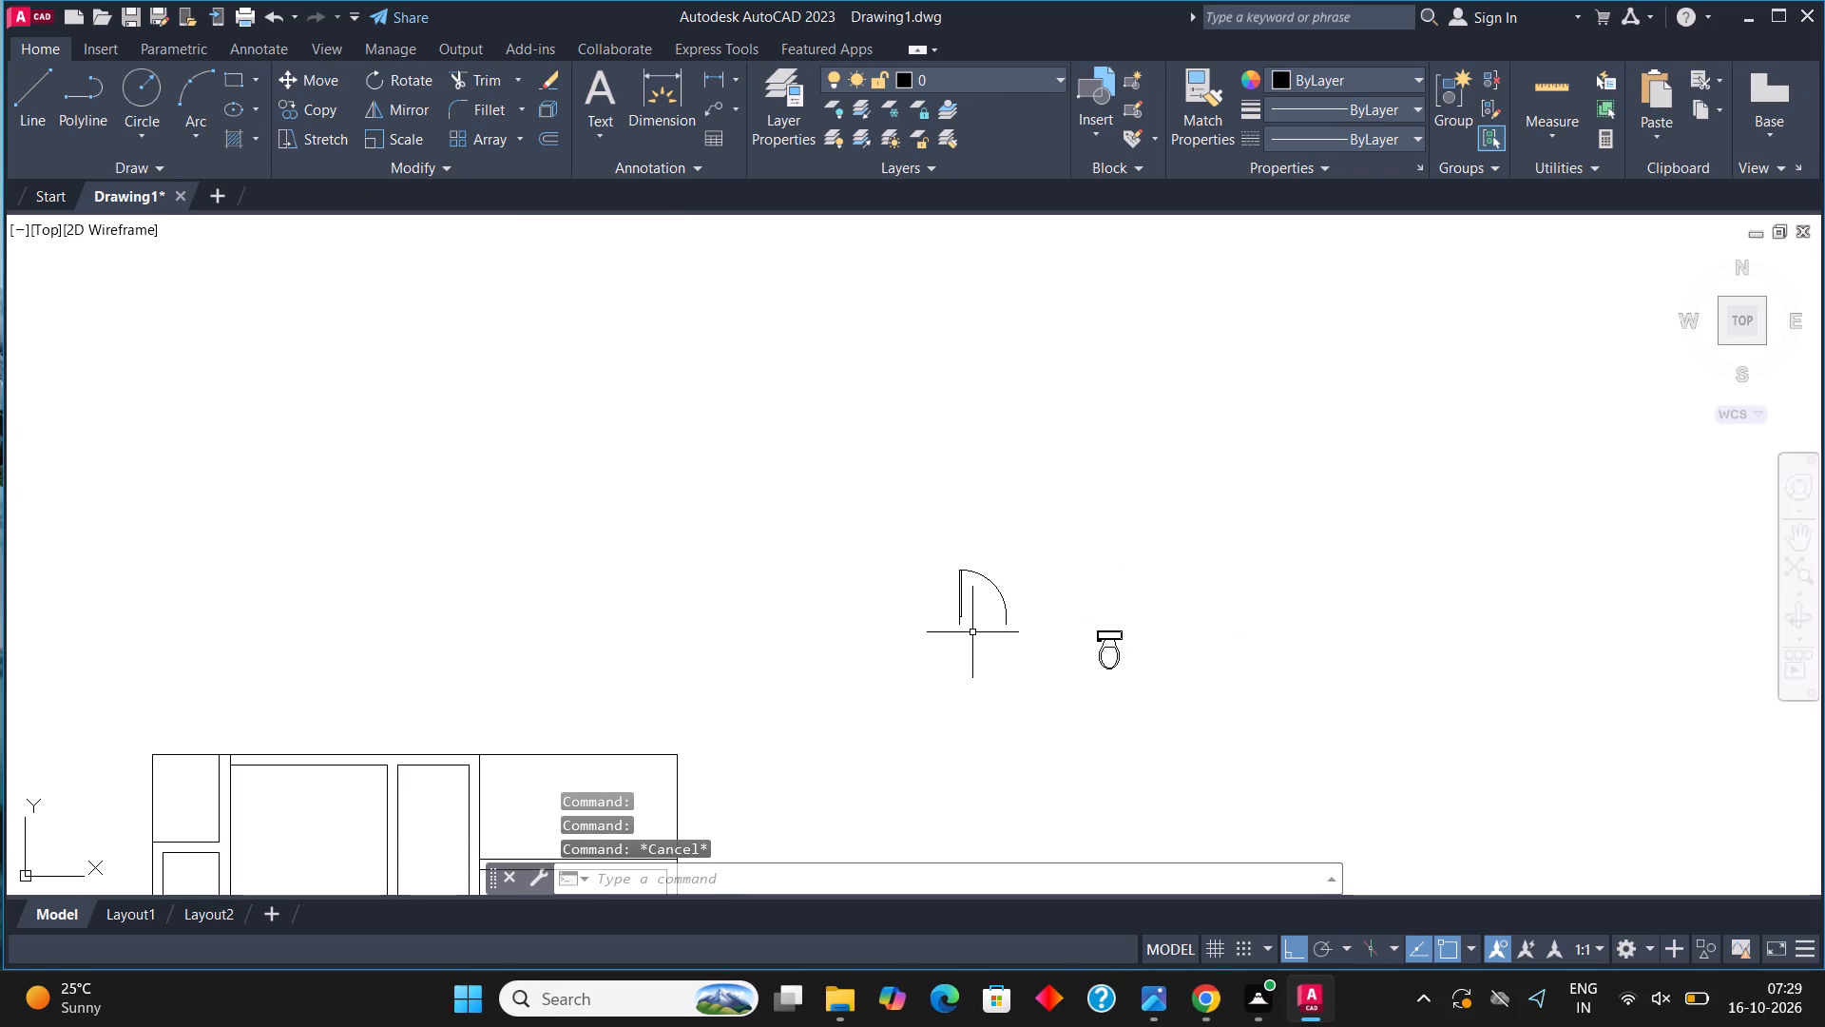
# Mirror the door across a vertical line just beyond its arc side, keeping the source door.
pyautogui.scroll(2, 991, 604)
pyautogui.click(951, 595)
pyautogui.click(823, 545)
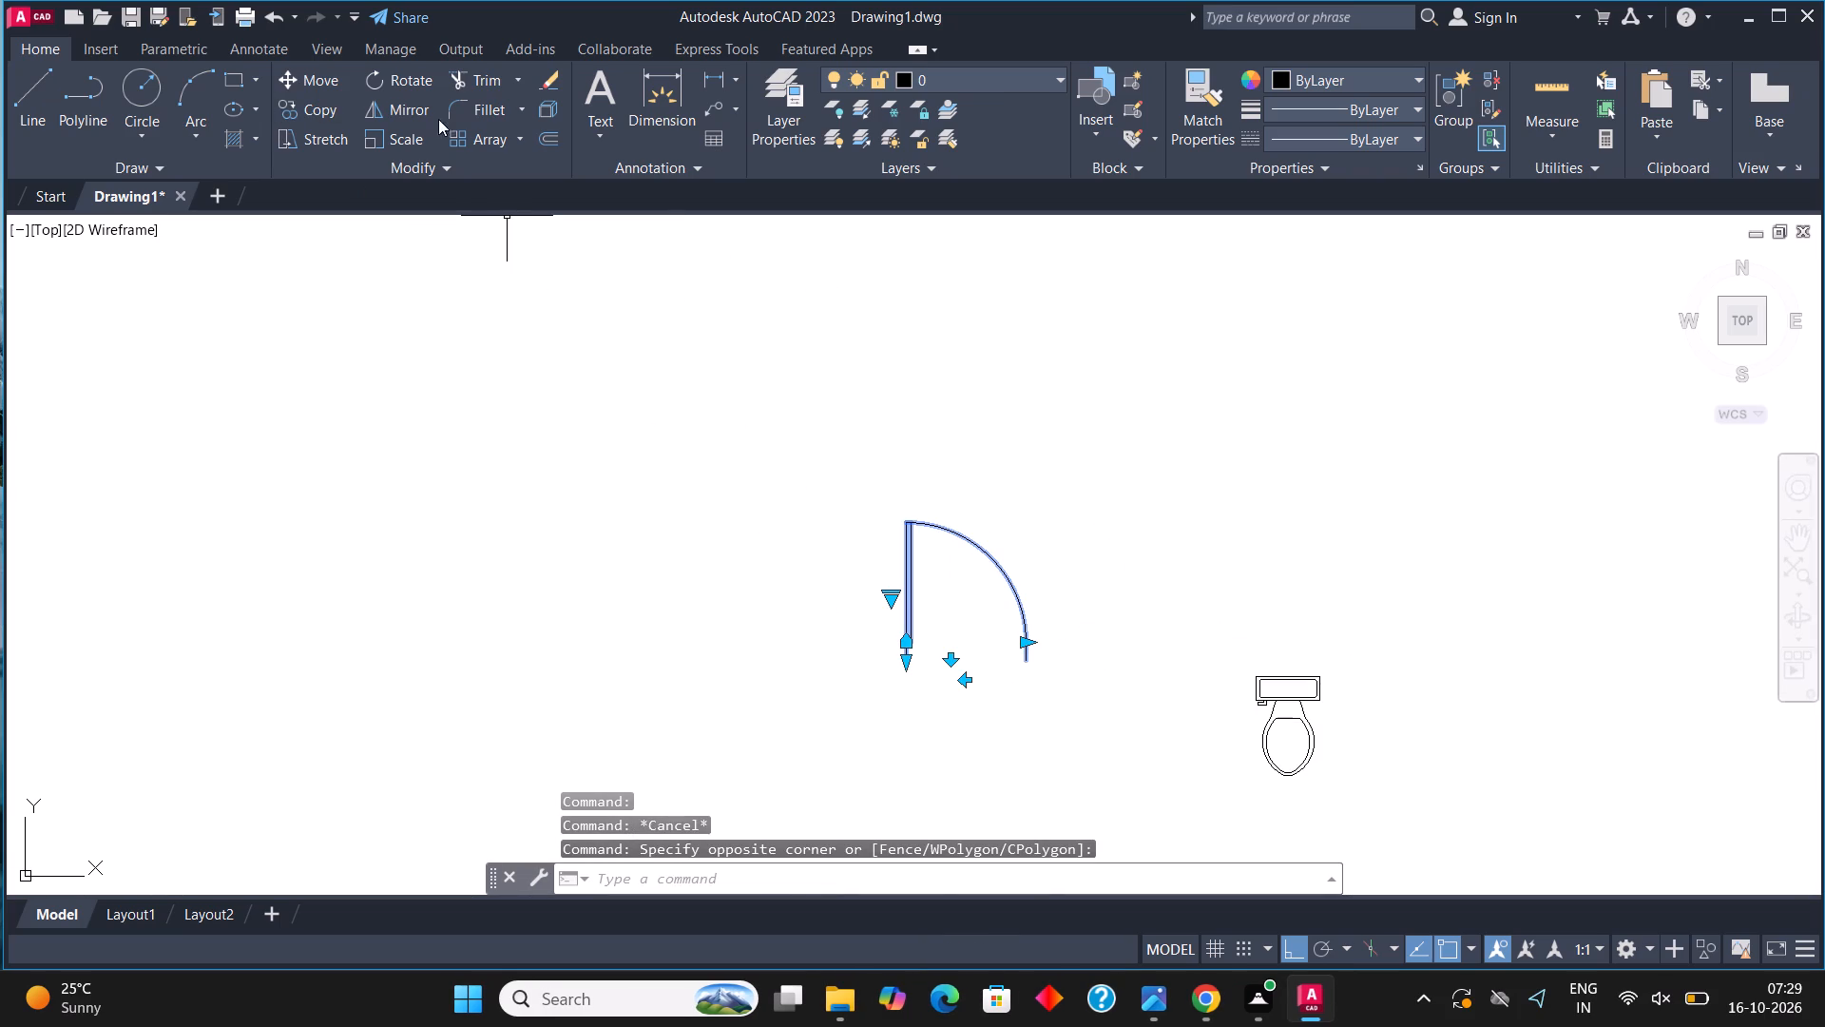
pyautogui.click(393, 116)
pyautogui.click(1055, 645)
pyautogui.click(1062, 688)
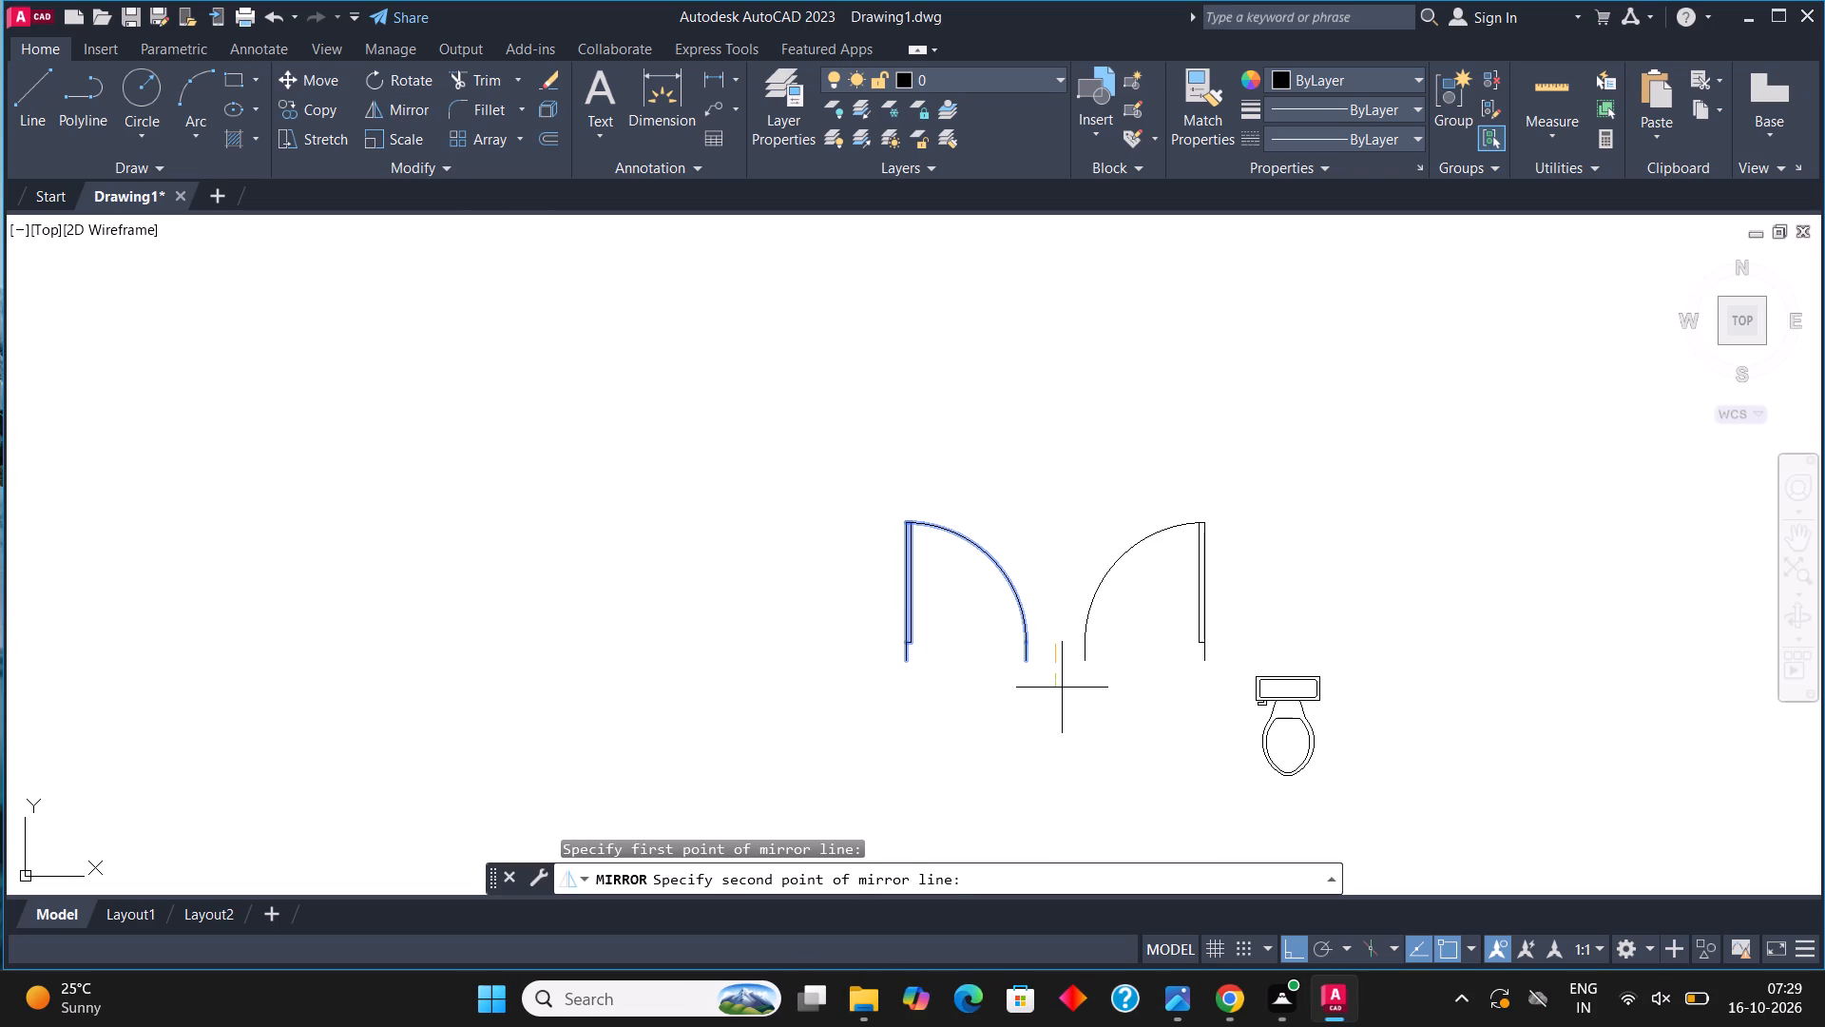
pyautogui.click(895, 878)
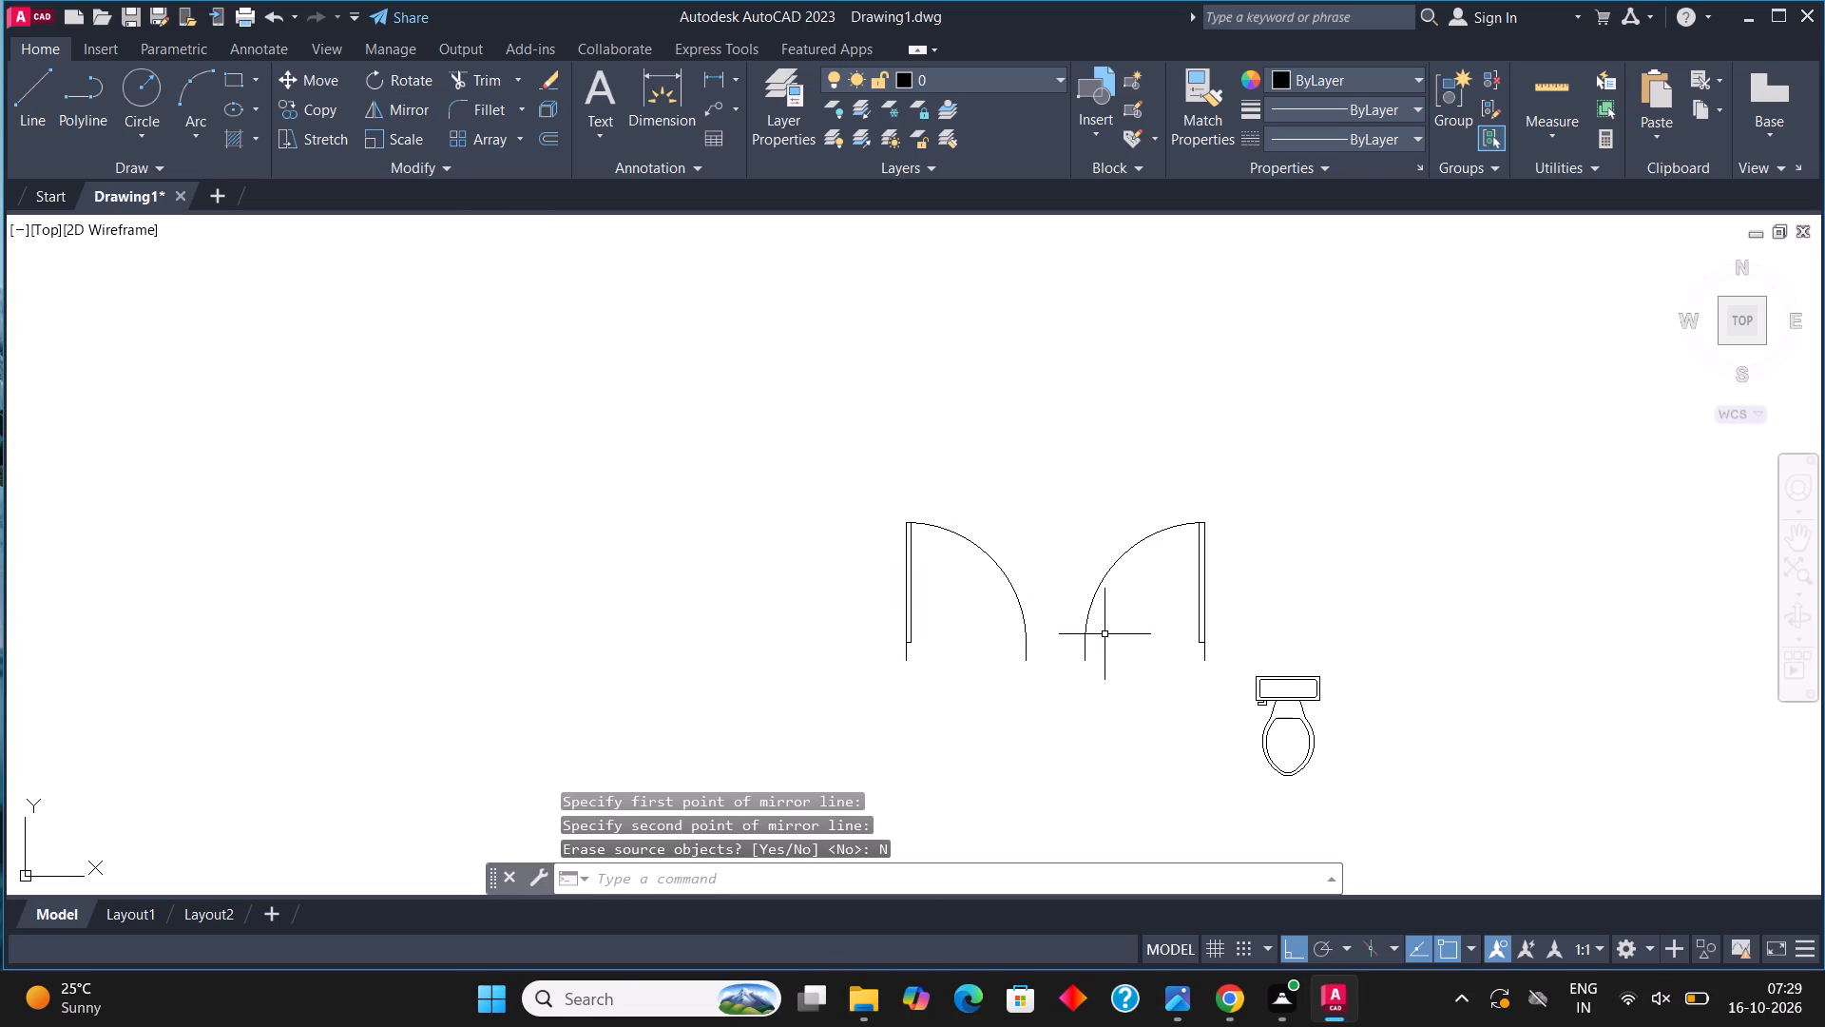
# Mirror both doors across a horizontal line below them, keeping the source doors.
pyautogui.moveTo(1111, 641); pyautogui.dragTo(1099, 444, button='middle')
pyautogui.click(1109, 453)
pyautogui.click(943, 429)
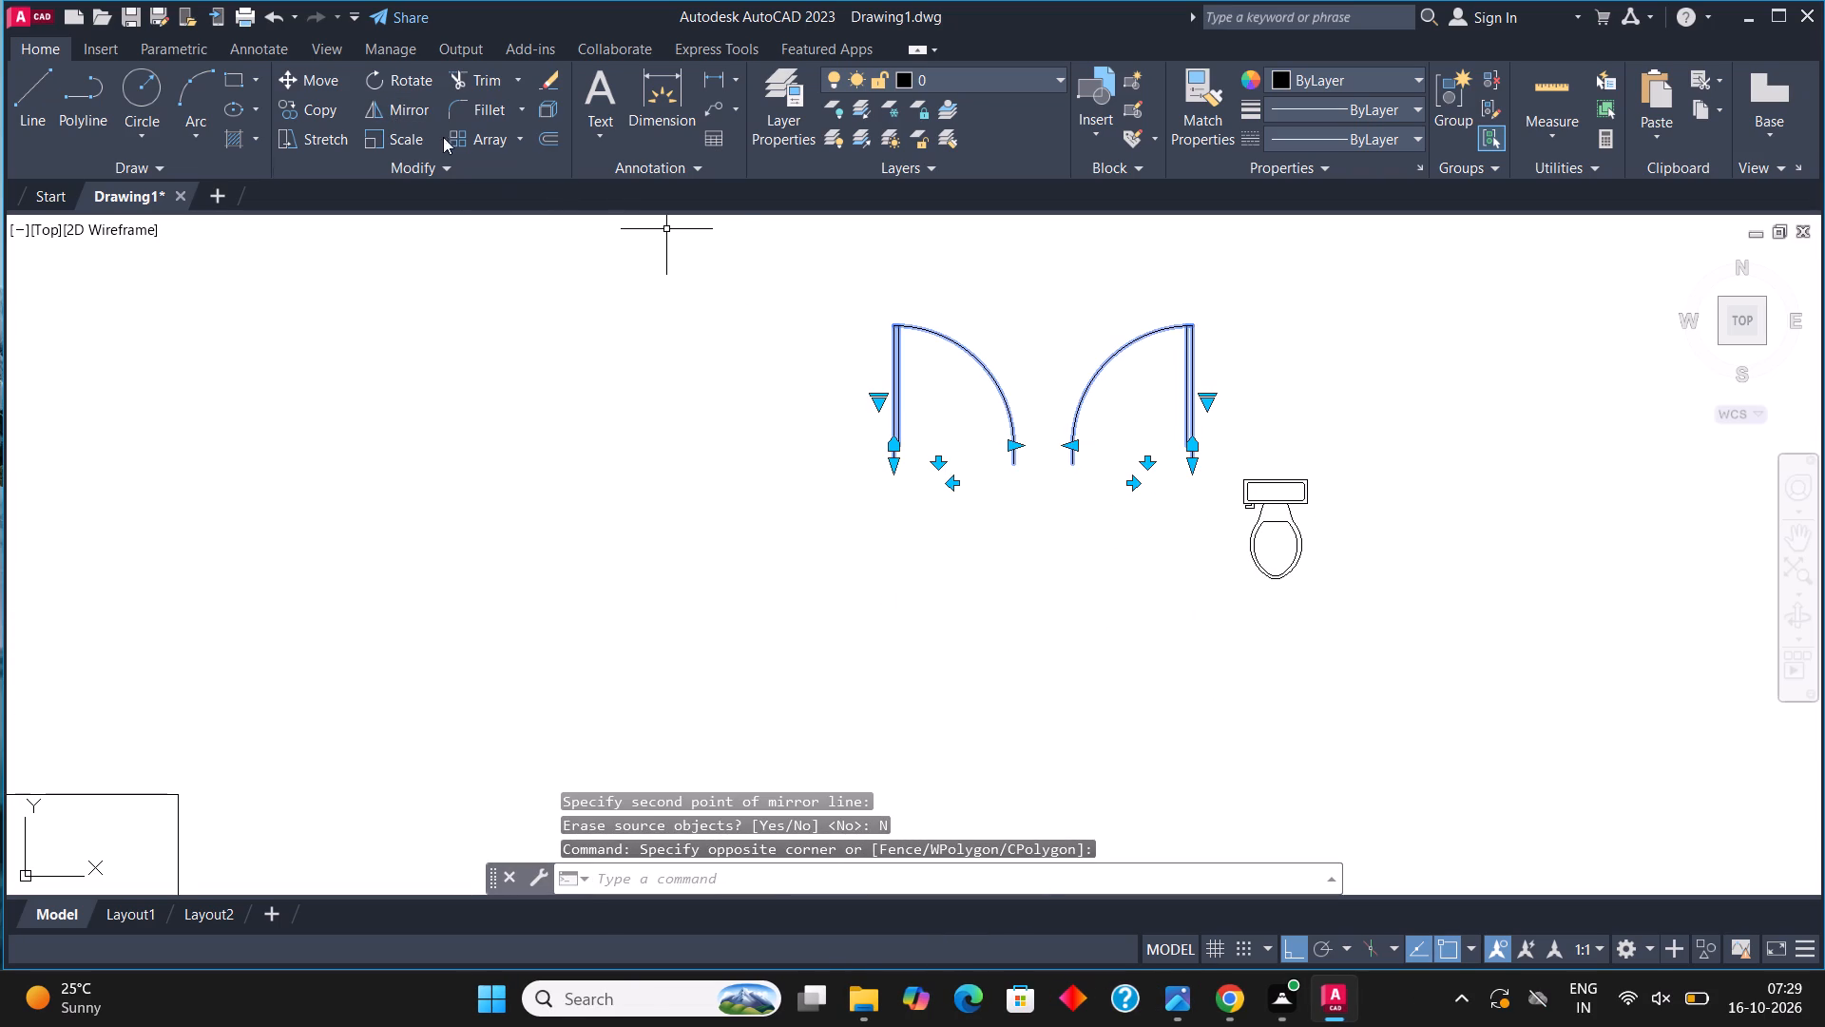
pyautogui.click(393, 116)
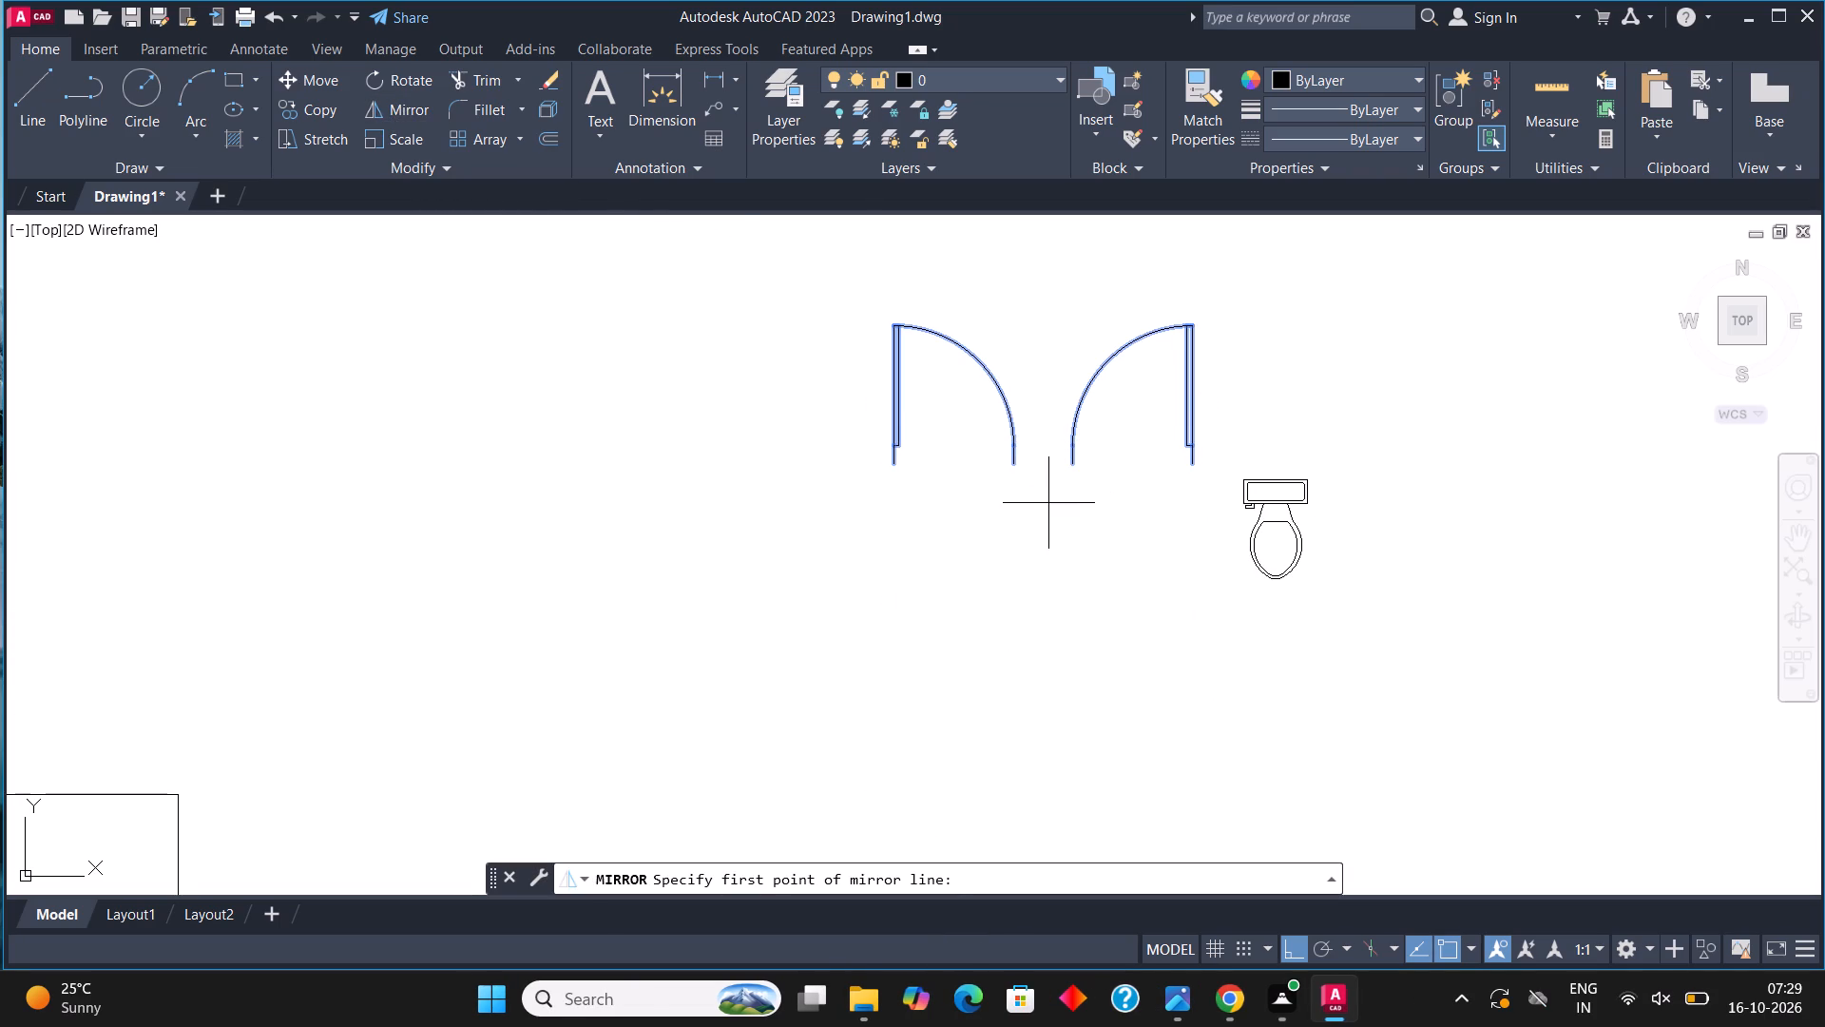
pyautogui.click(1047, 506)
pyautogui.click(663, 537)
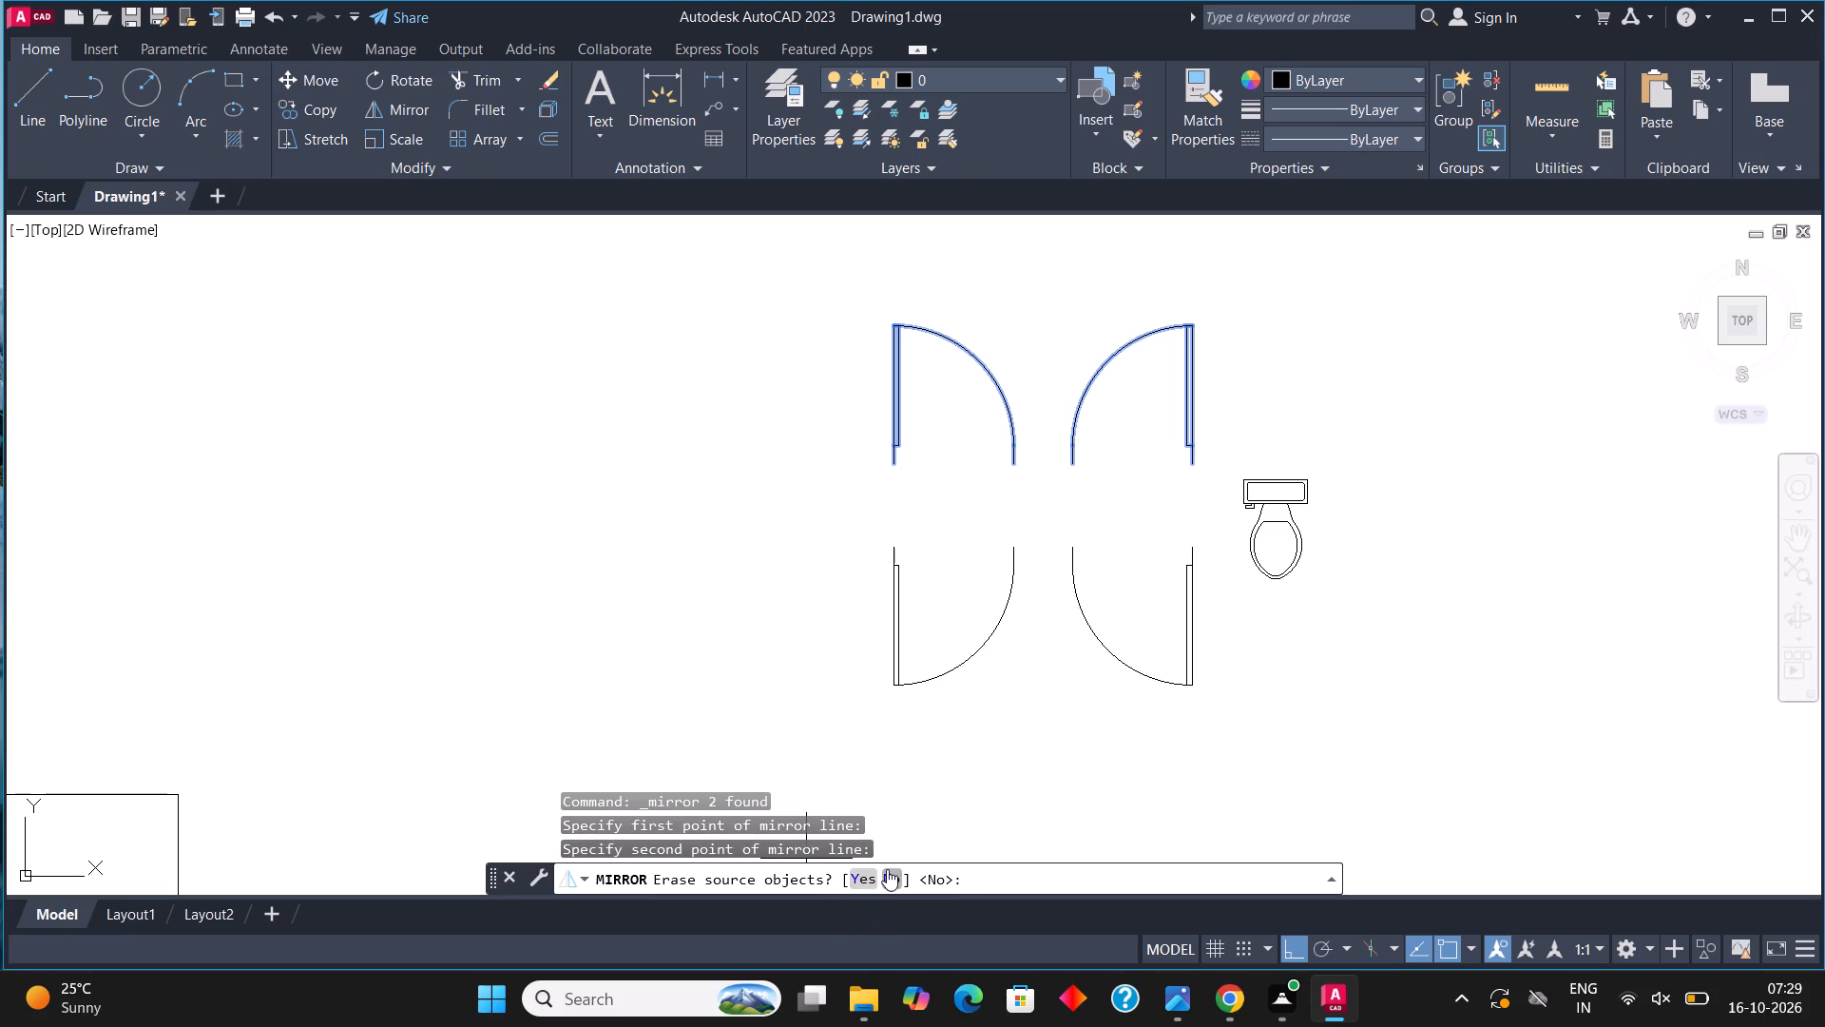
pyautogui.click(887, 869)
# Copy the upper-left door of the four-door set horizontally into the empty space to its left.
pyautogui.click(818, 393)
pyautogui.click(956, 453)
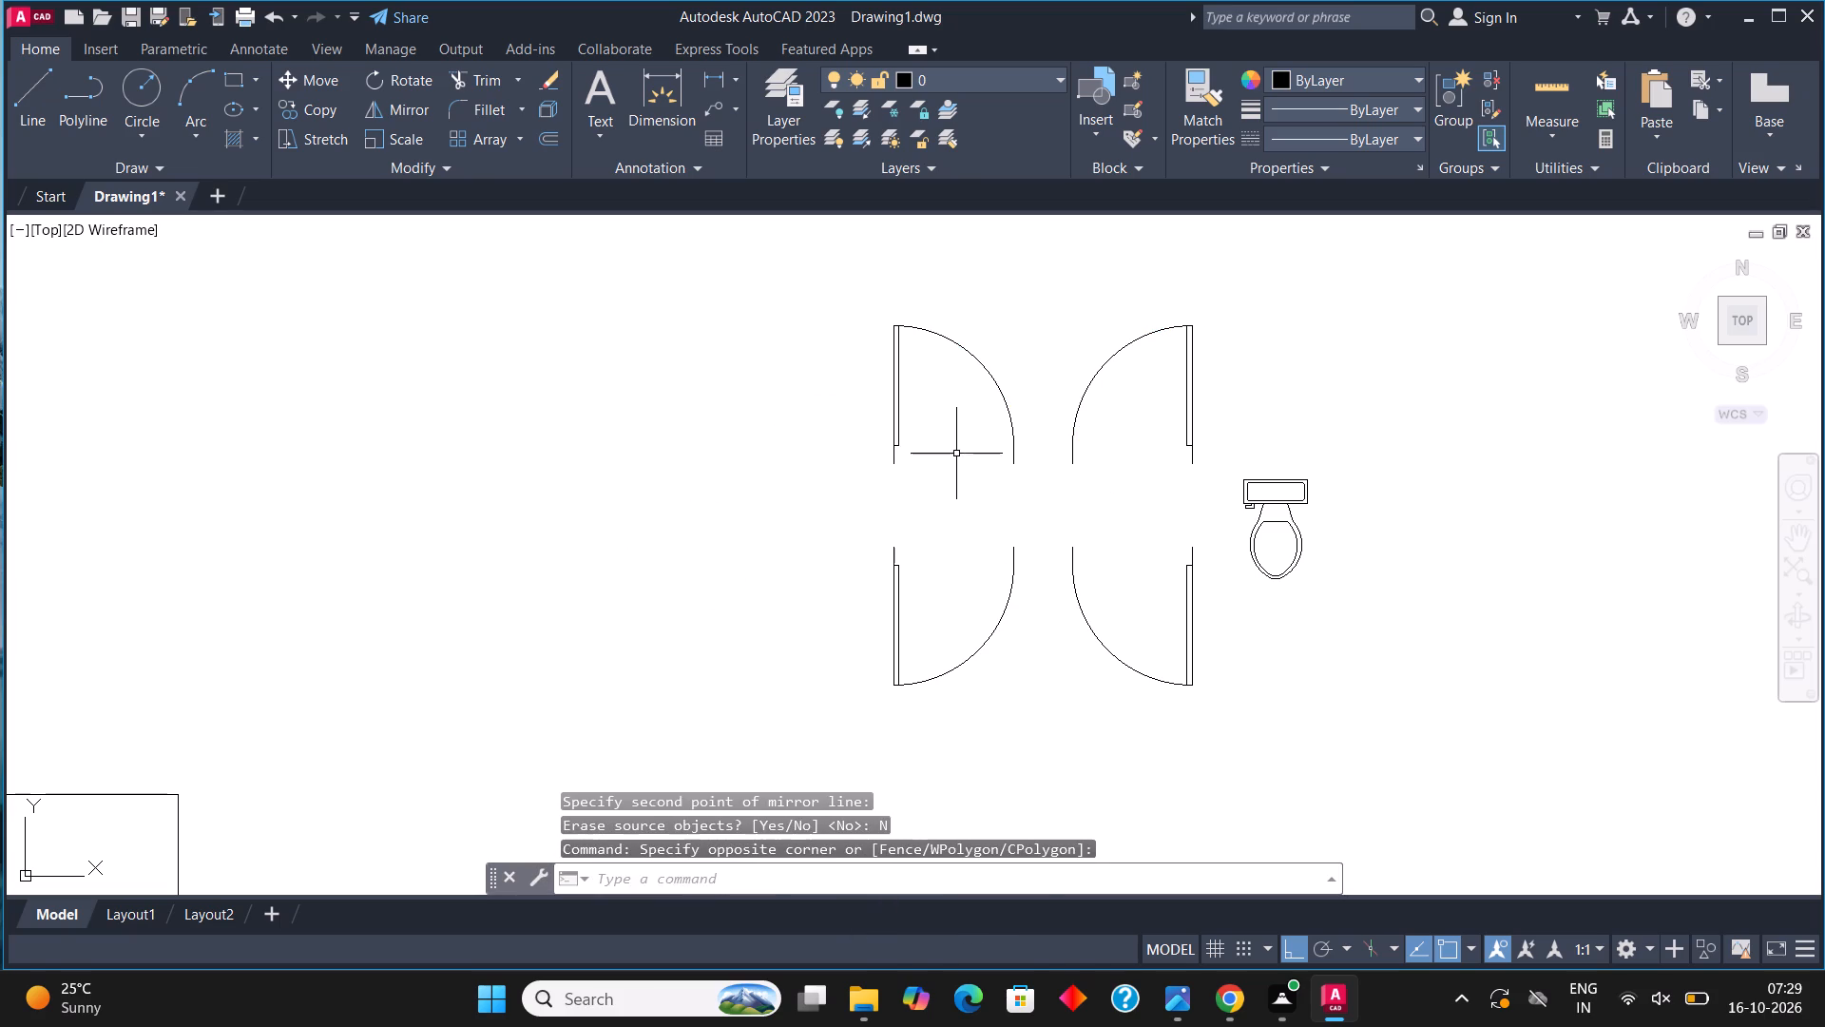
pyautogui.click(977, 510)
pyautogui.click(760, 390)
pyautogui.scroll(-1, 810, 412)
pyautogui.moveTo(895, 477); pyautogui.dragTo(1042, 658, button='middle')
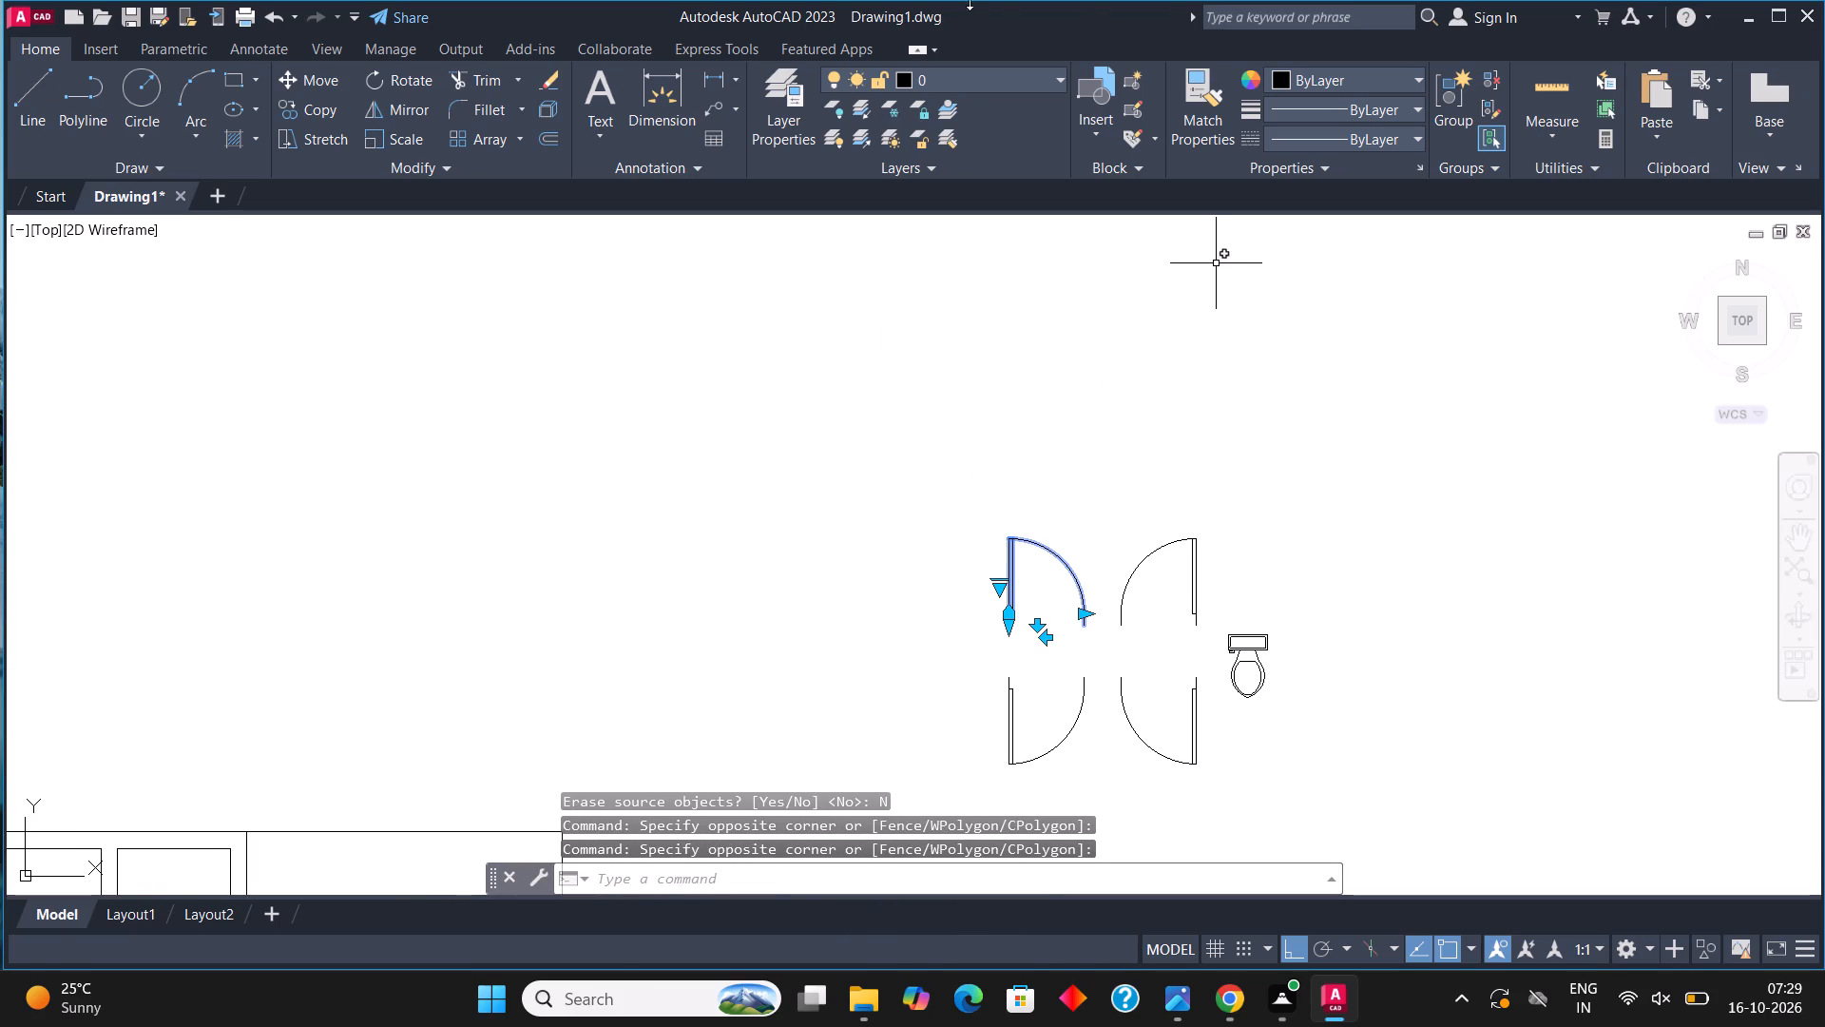
pyautogui.click(316, 103)
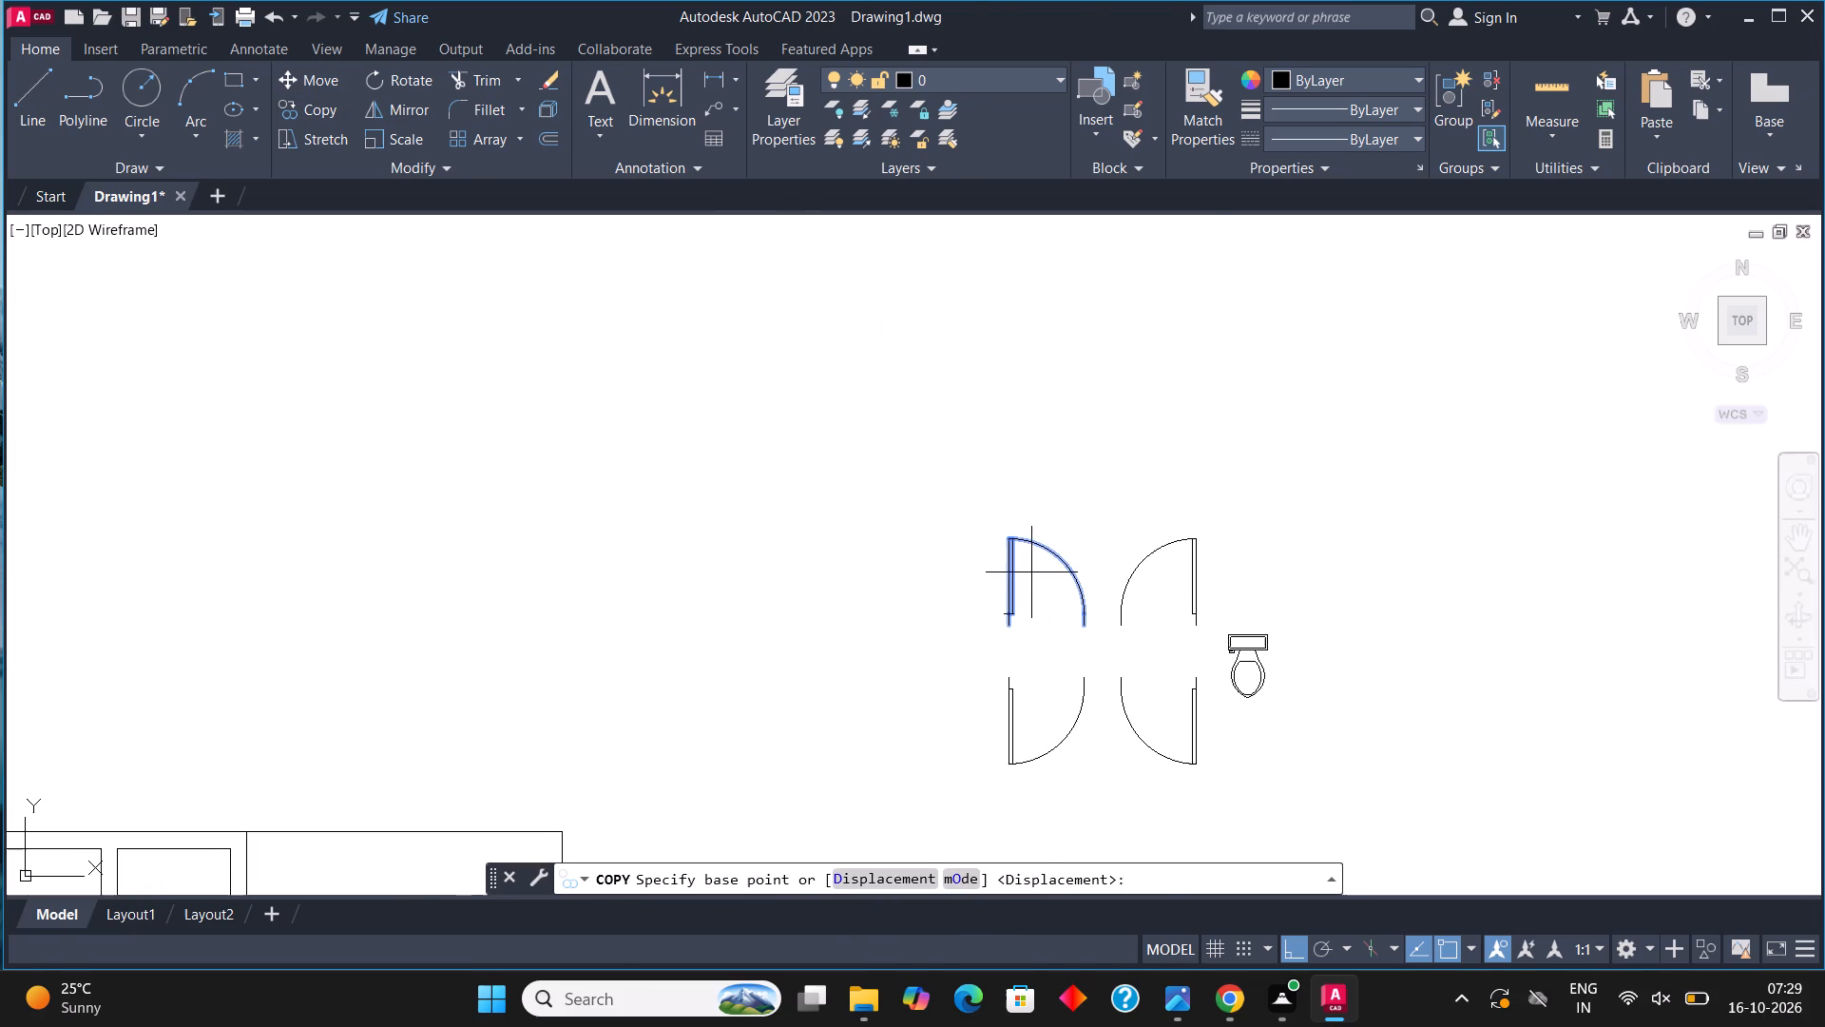
pyautogui.click(1031, 574)
pyautogui.click(719, 477)
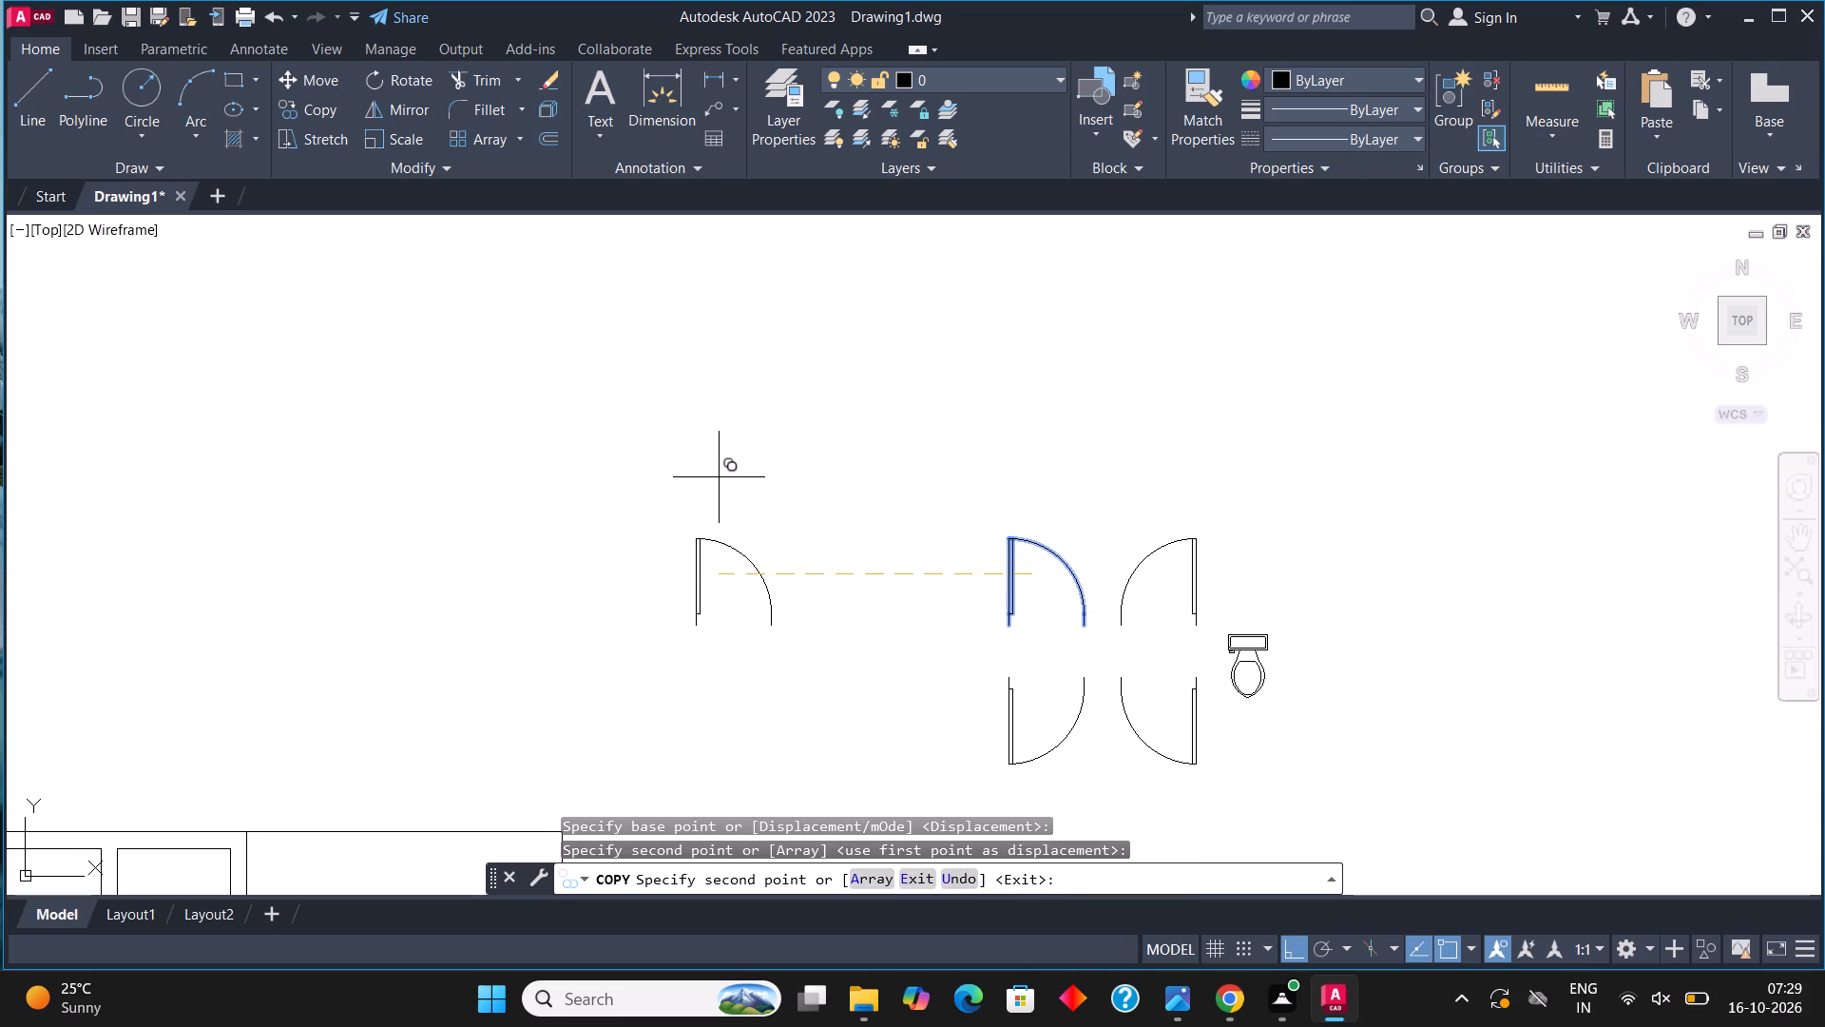
pyautogui.press('Escape')
# Rotate the copied door 90 degrees counterclockwise so its leaf lies horizontal.
pyautogui.click(738, 612)
pyautogui.click(692, 552)
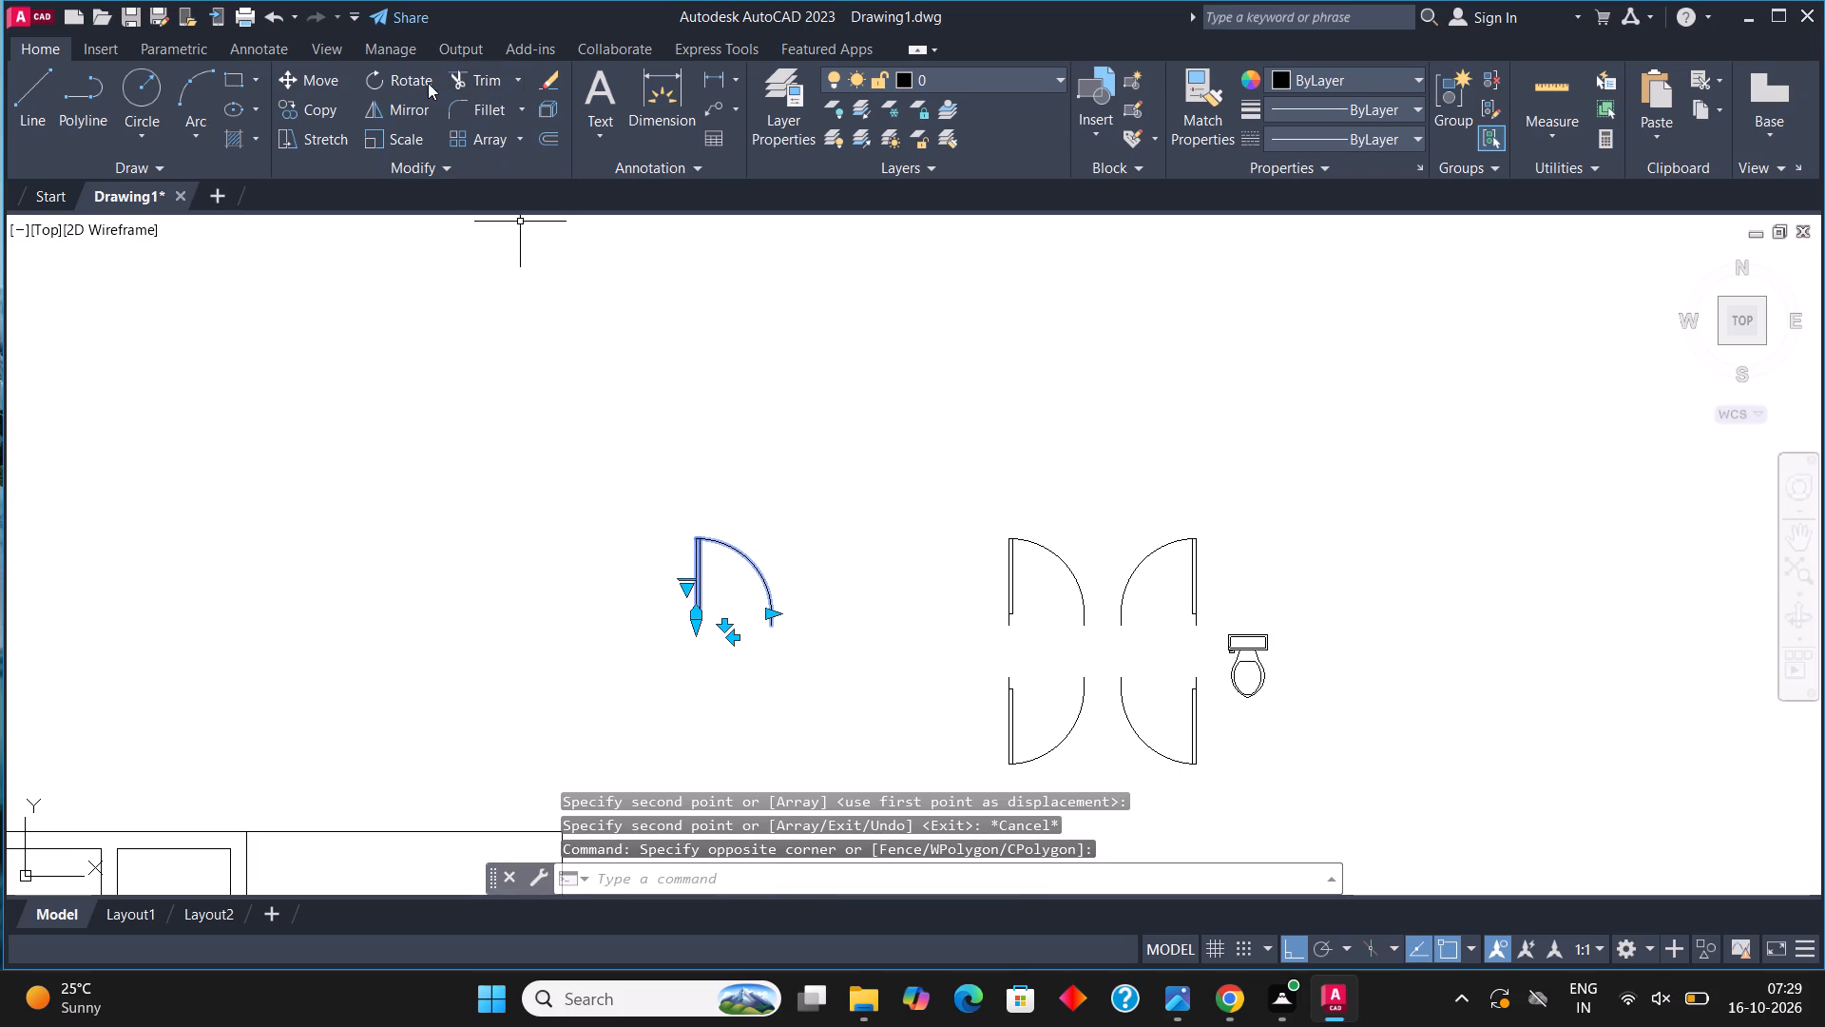
pyautogui.click(408, 77)
pyautogui.click(740, 592)
pyautogui.click(742, 423)
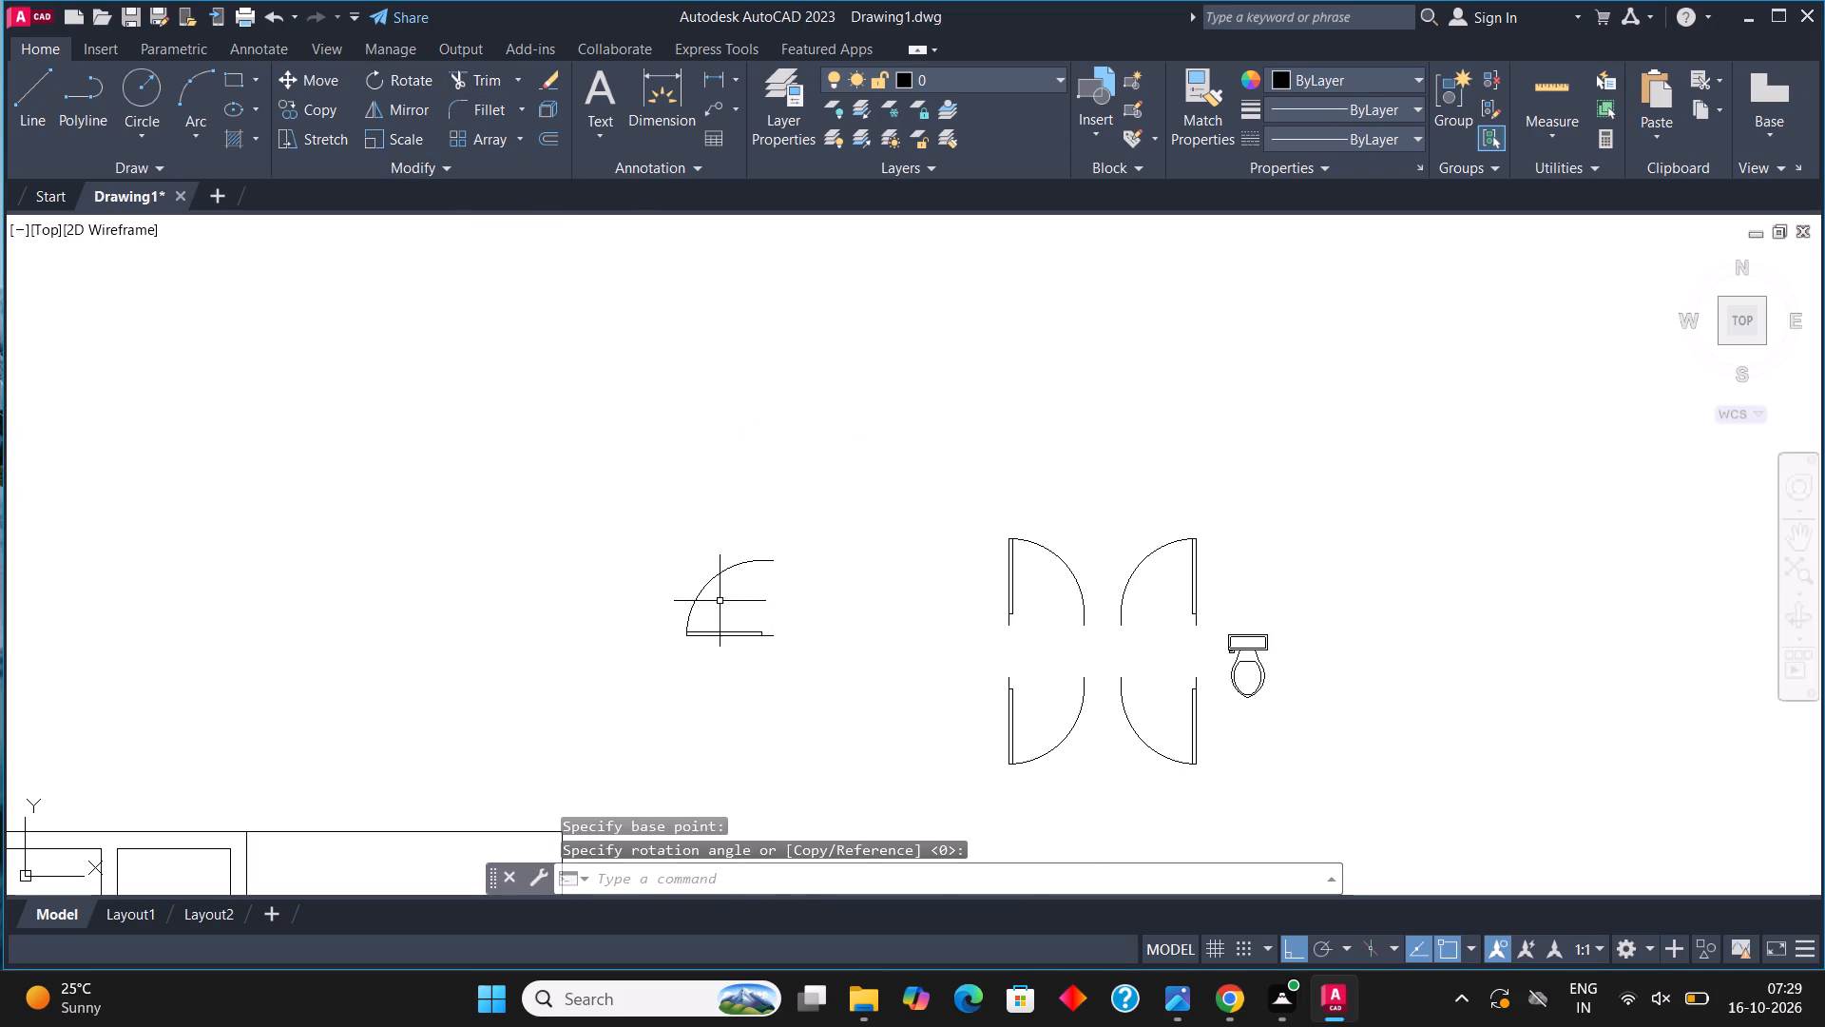
# Mirror the rotated door across a horizontal line above it, keeping the source door.
pyautogui.click(720, 641)
pyautogui.click(688, 528)
pyautogui.click(404, 105)
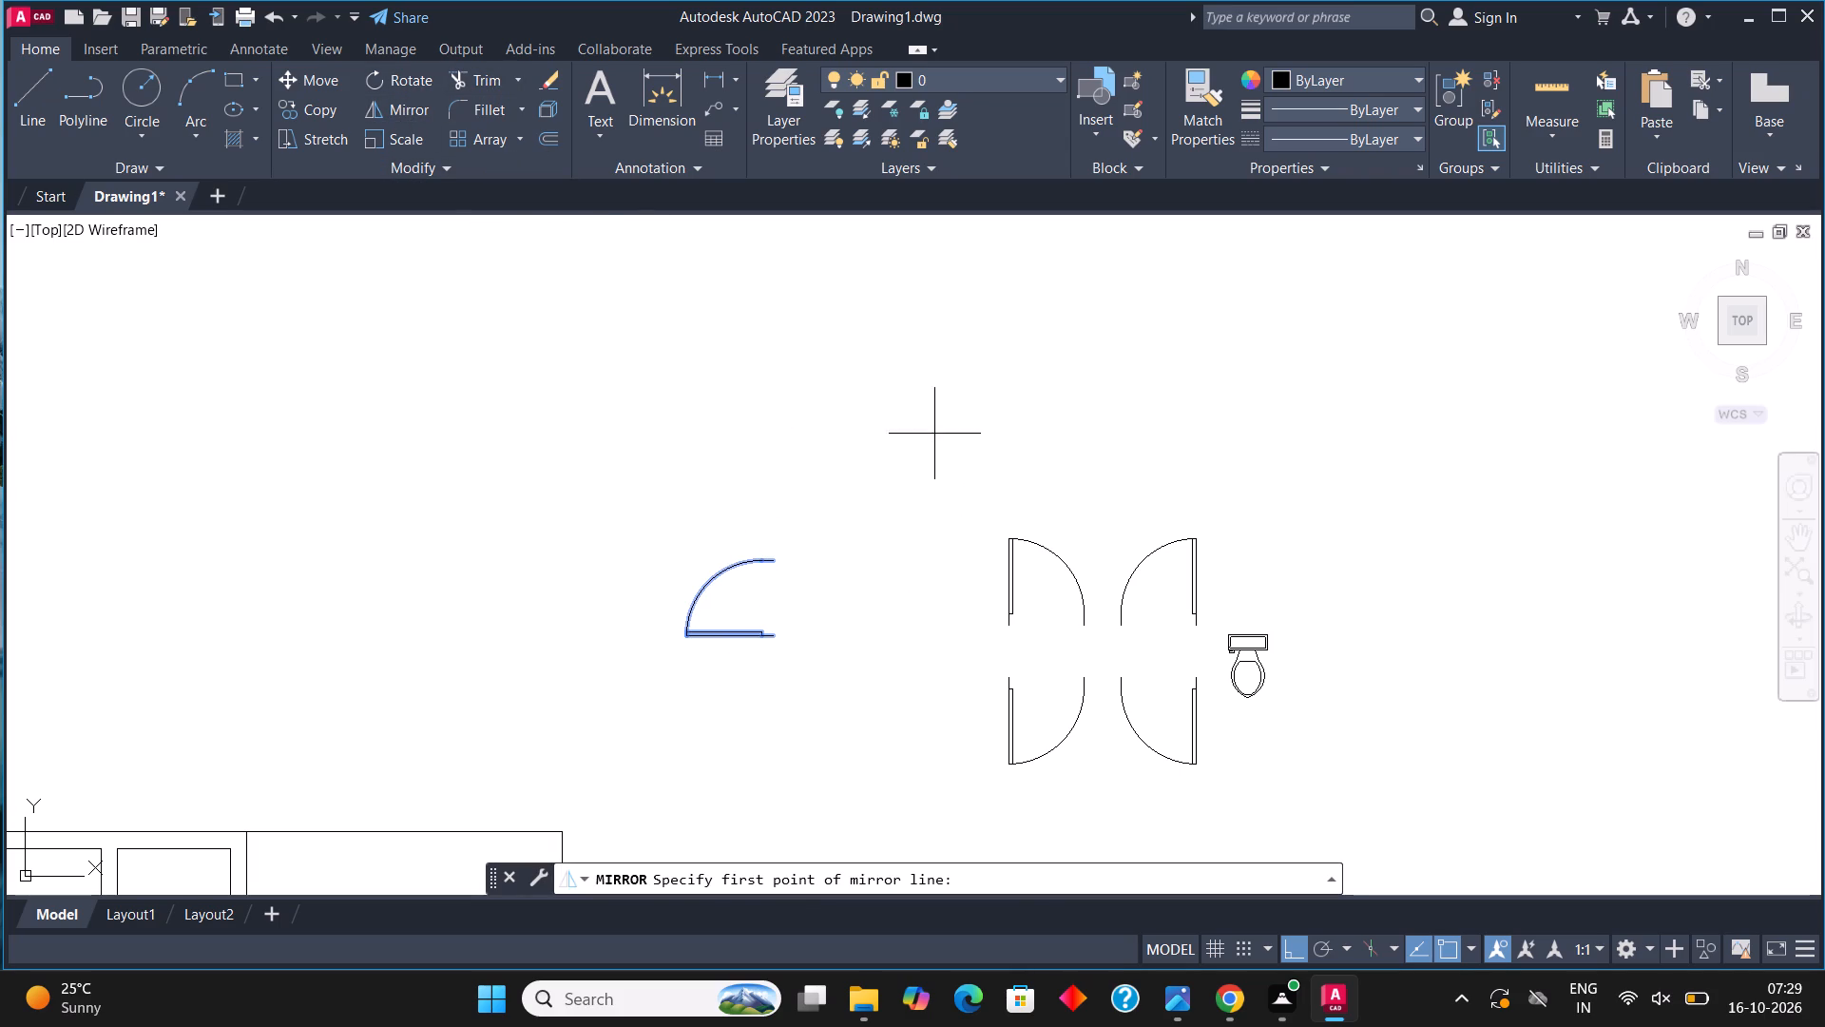
pyautogui.scroll(1, 730, 523)
pyautogui.click(760, 495)
pyautogui.click(645, 501)
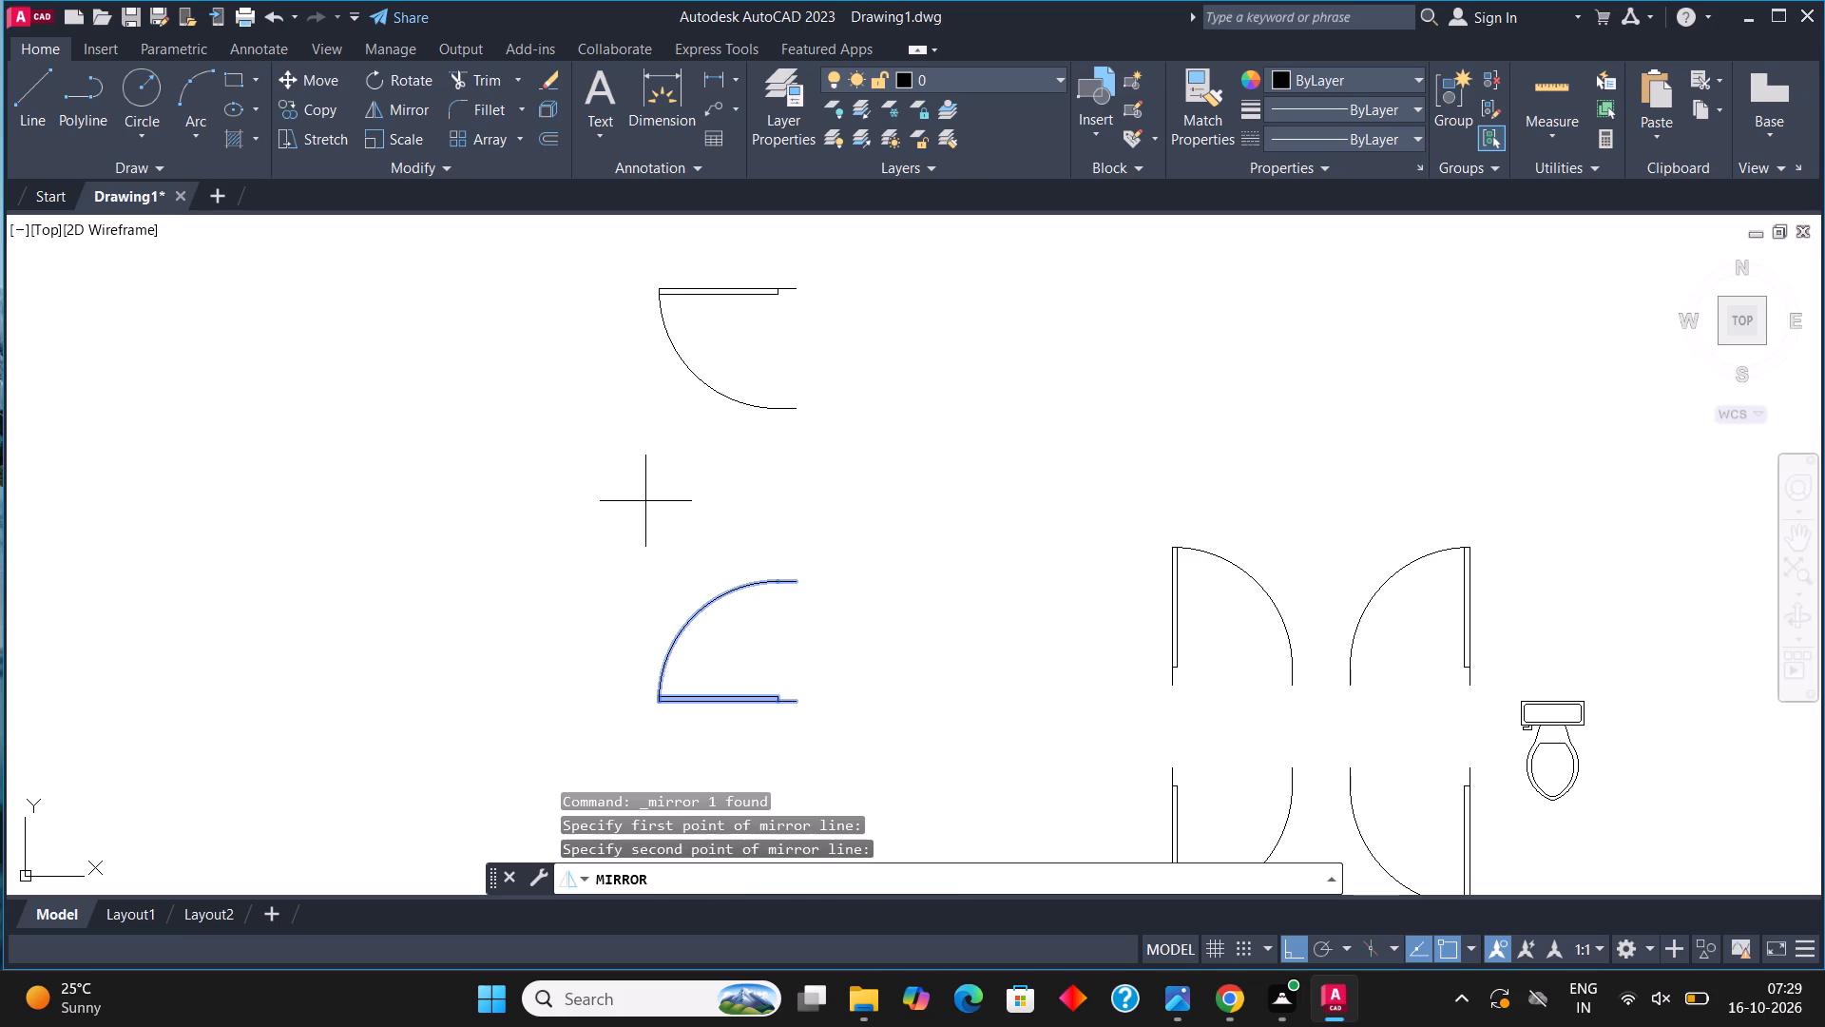
pyautogui.click(889, 871)
# Mirror the two horizontal-leaf doors across a vertical line just beyond their open ends, keeping the source doors.
pyautogui.click(755, 726)
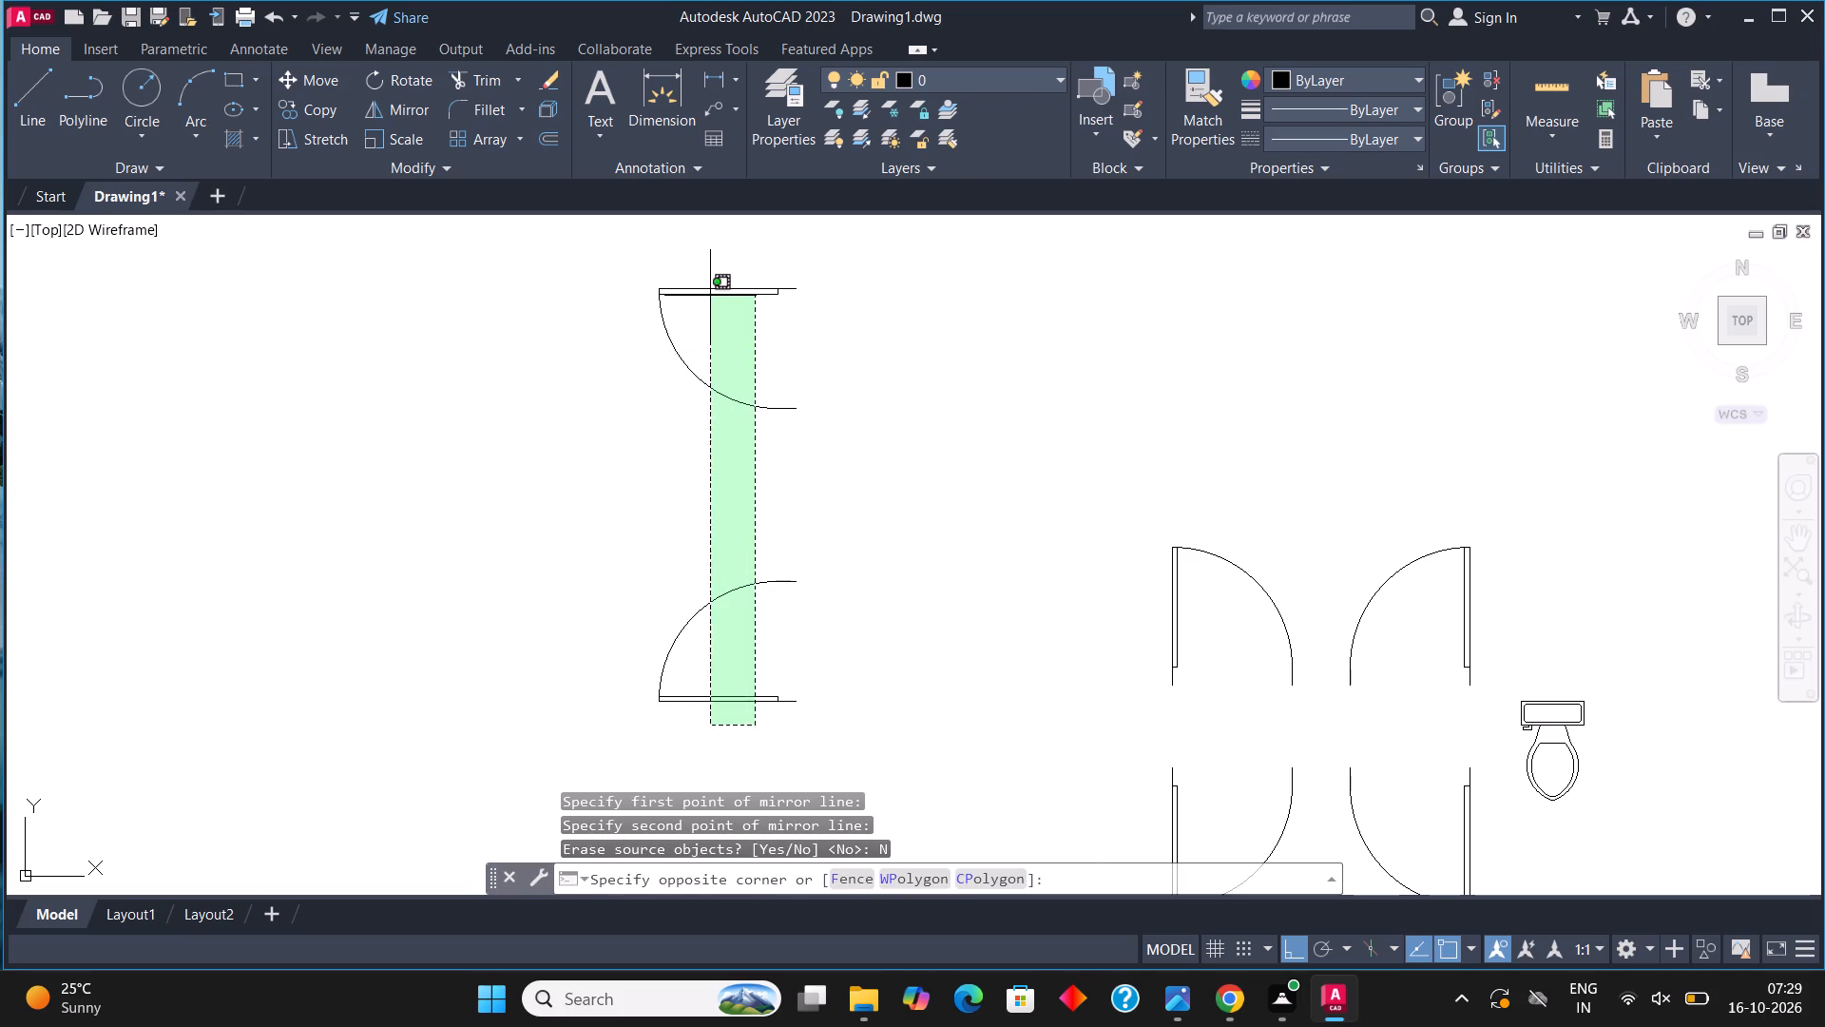
pyautogui.click(710, 296)
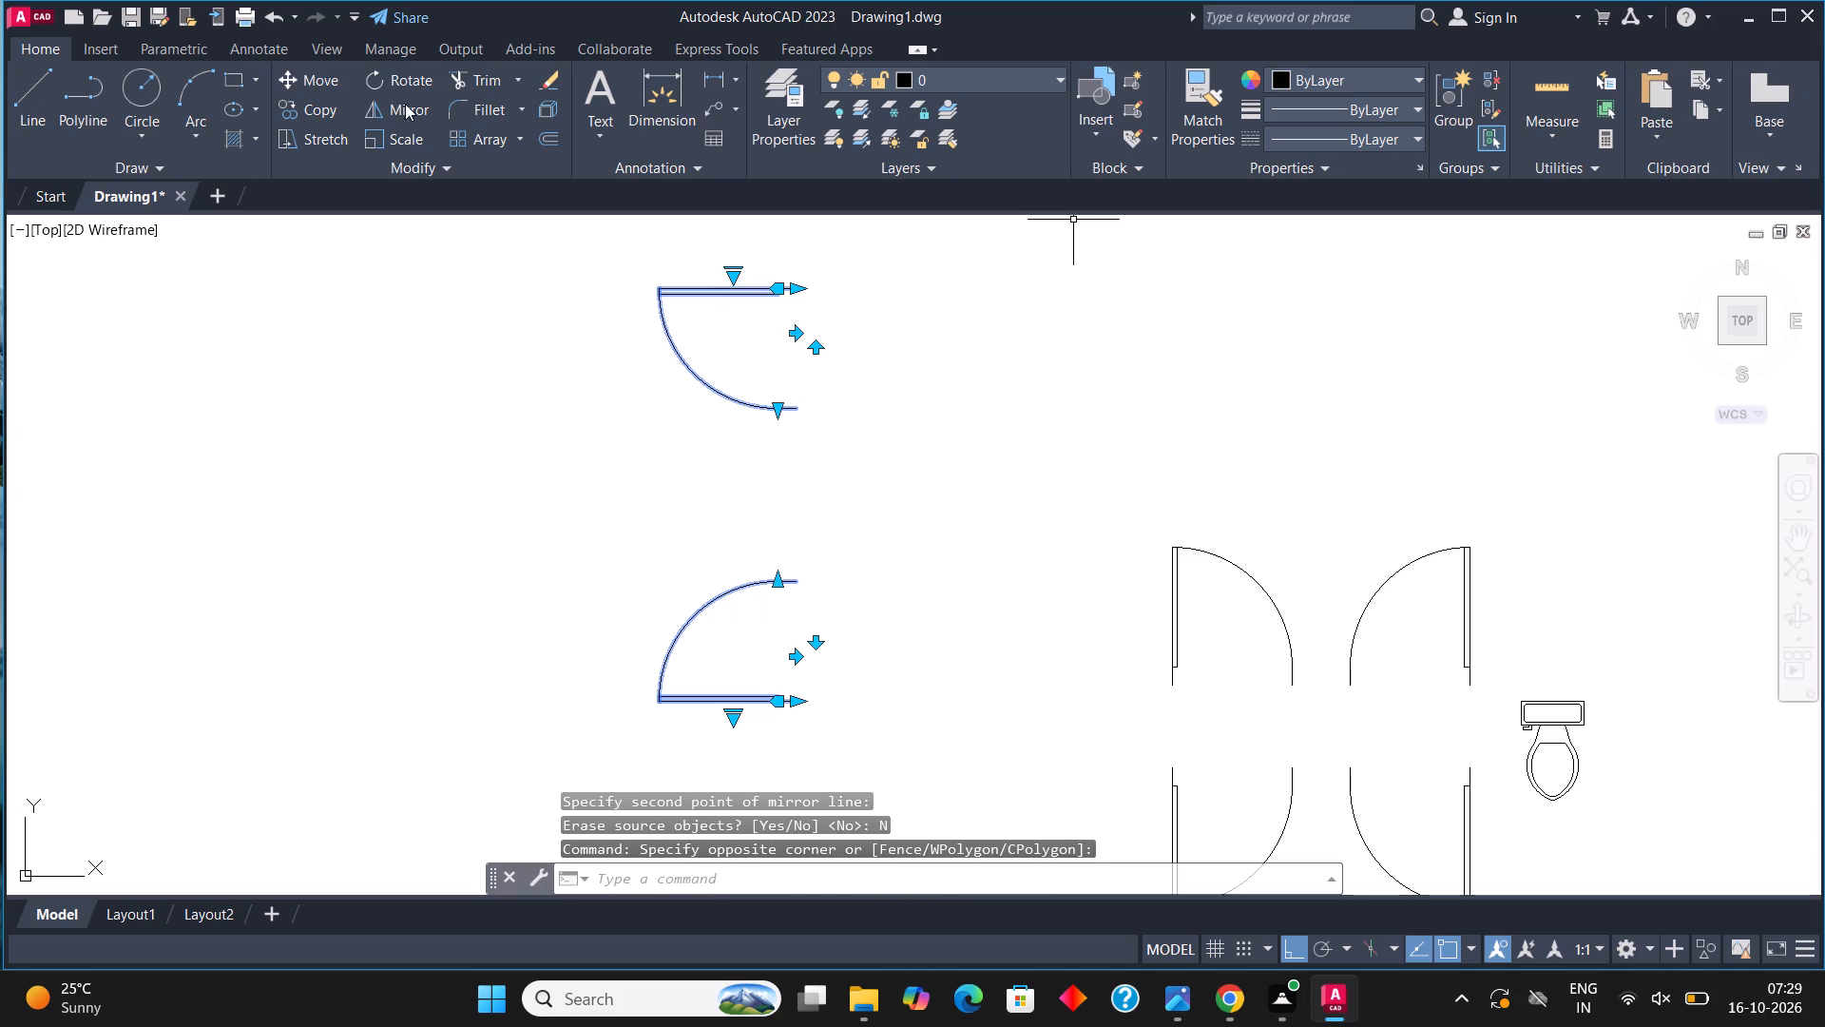
pyautogui.click(405, 104)
pyautogui.click(844, 492)
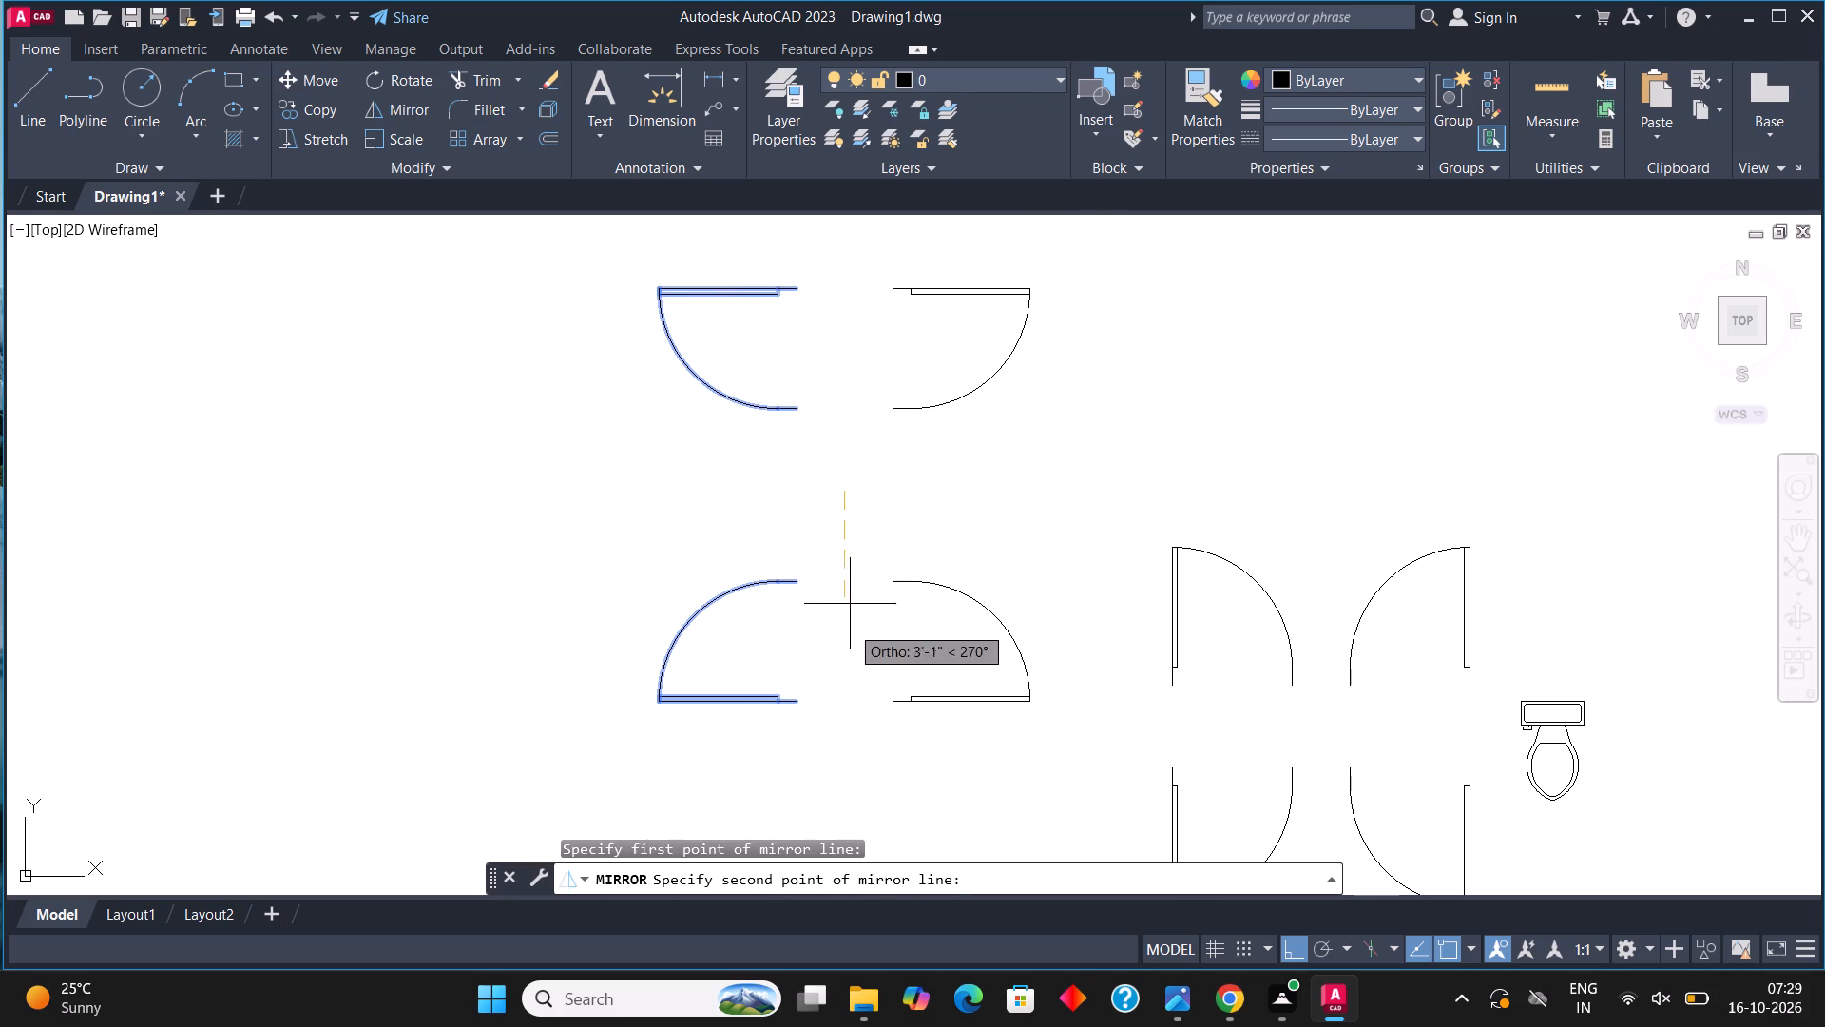
pyautogui.click(851, 642)
pyautogui.click(889, 880)
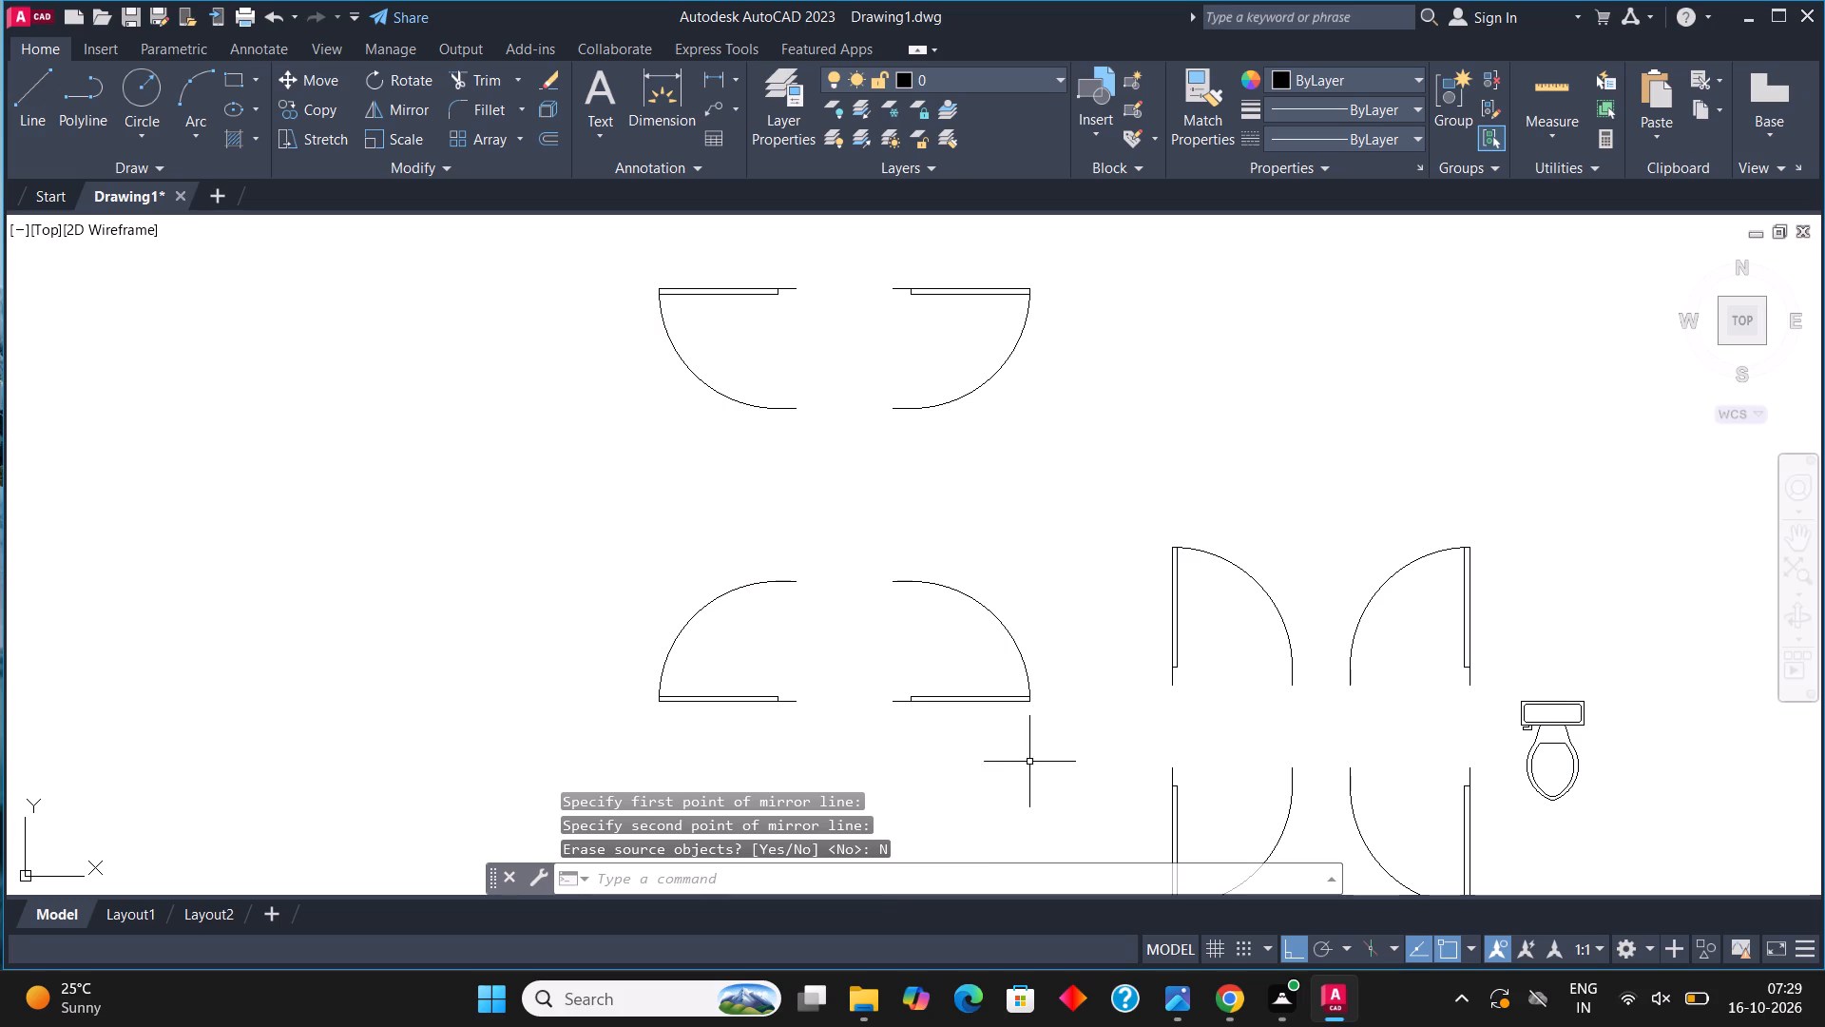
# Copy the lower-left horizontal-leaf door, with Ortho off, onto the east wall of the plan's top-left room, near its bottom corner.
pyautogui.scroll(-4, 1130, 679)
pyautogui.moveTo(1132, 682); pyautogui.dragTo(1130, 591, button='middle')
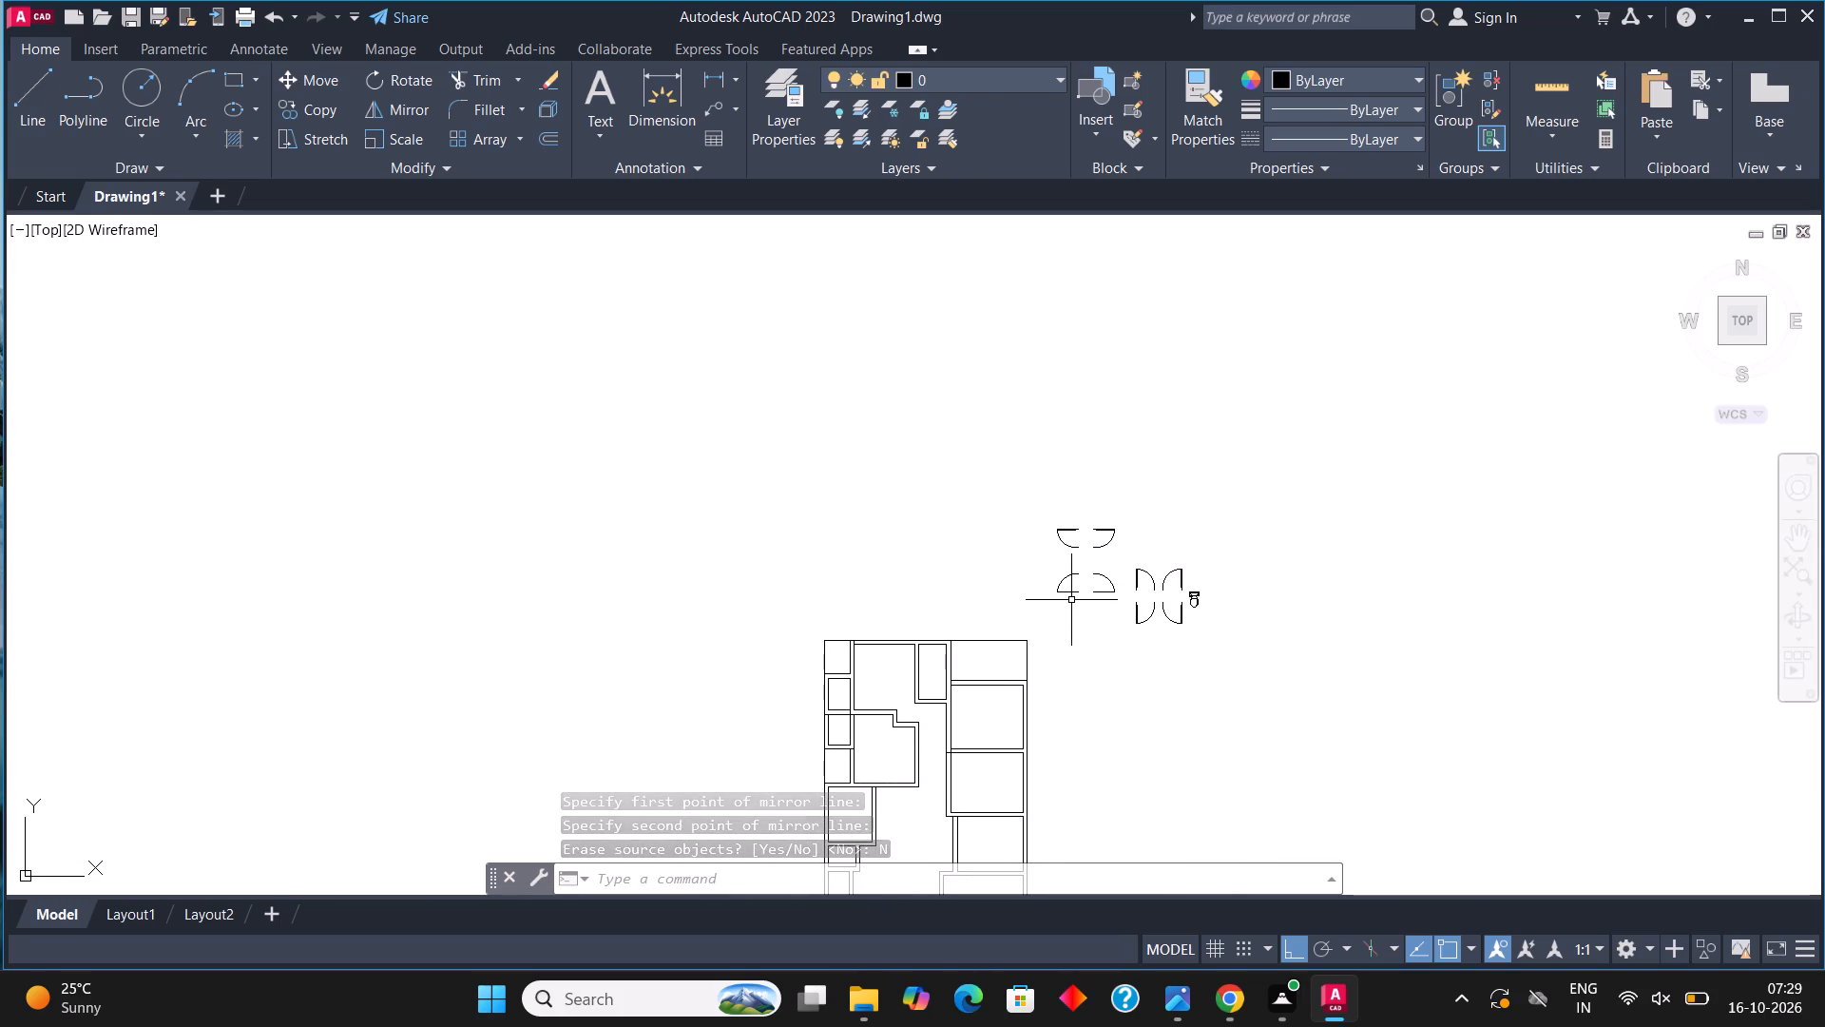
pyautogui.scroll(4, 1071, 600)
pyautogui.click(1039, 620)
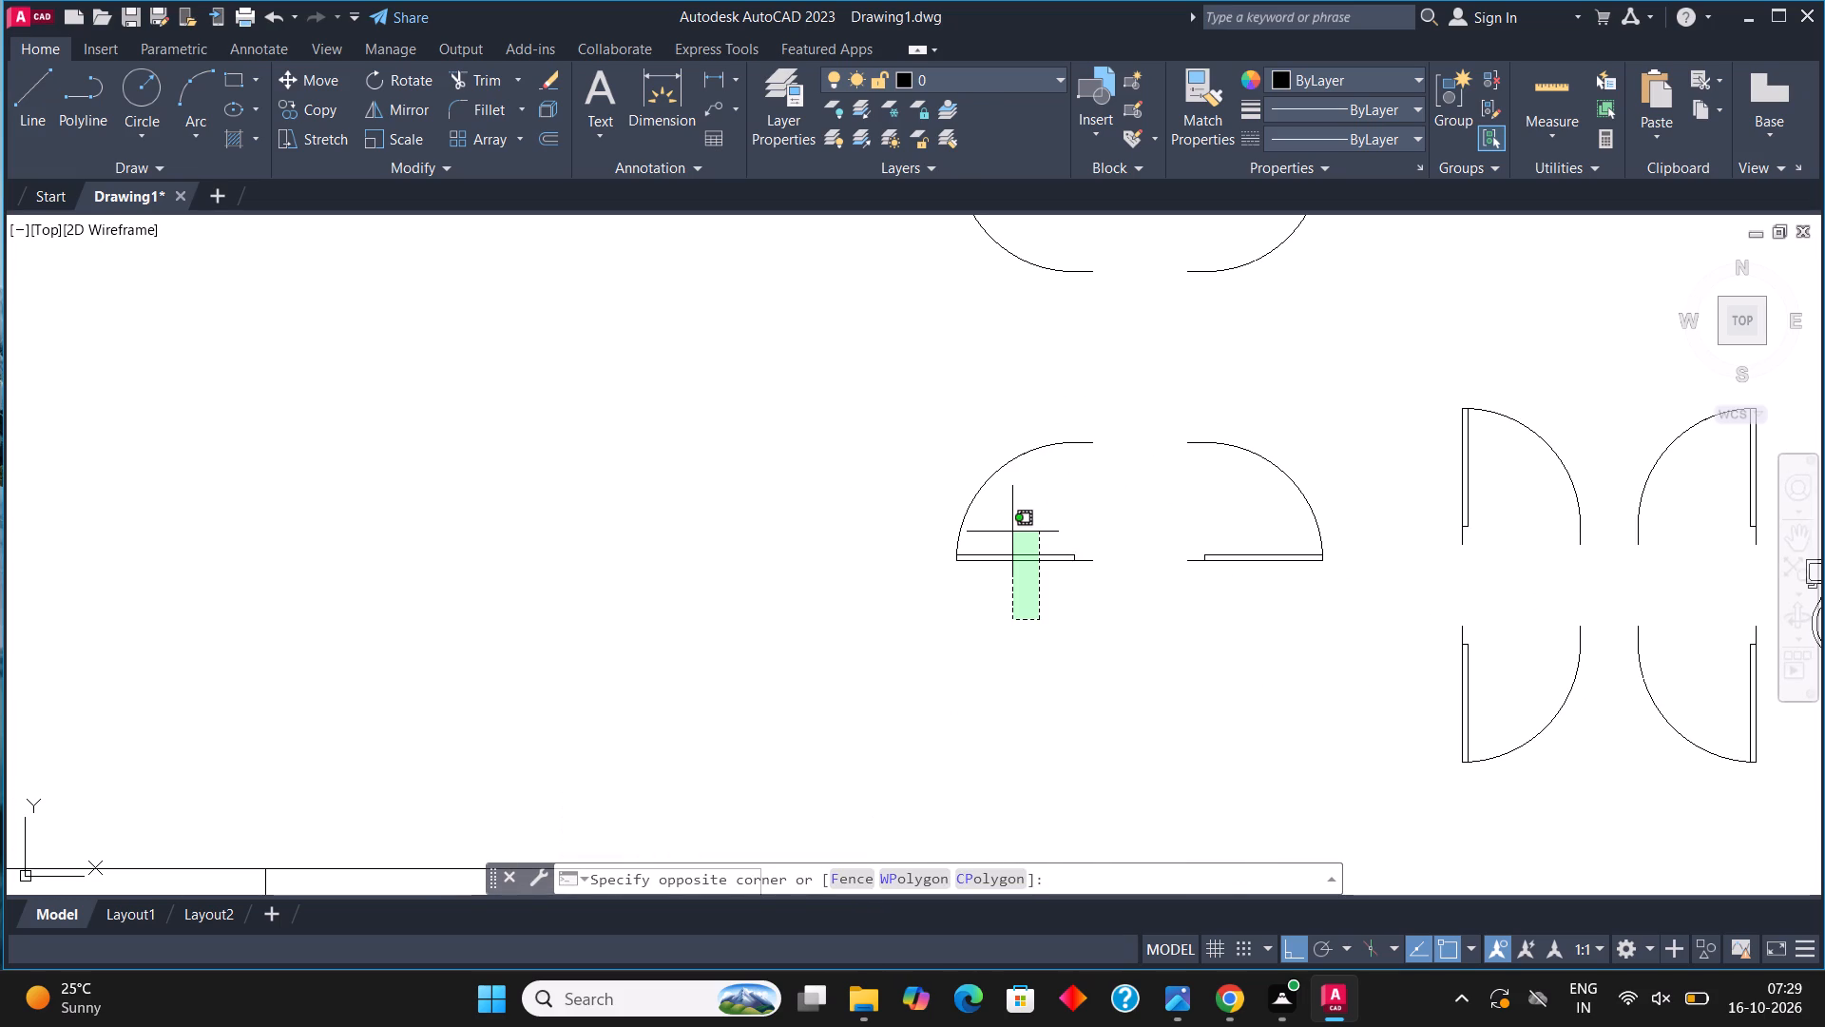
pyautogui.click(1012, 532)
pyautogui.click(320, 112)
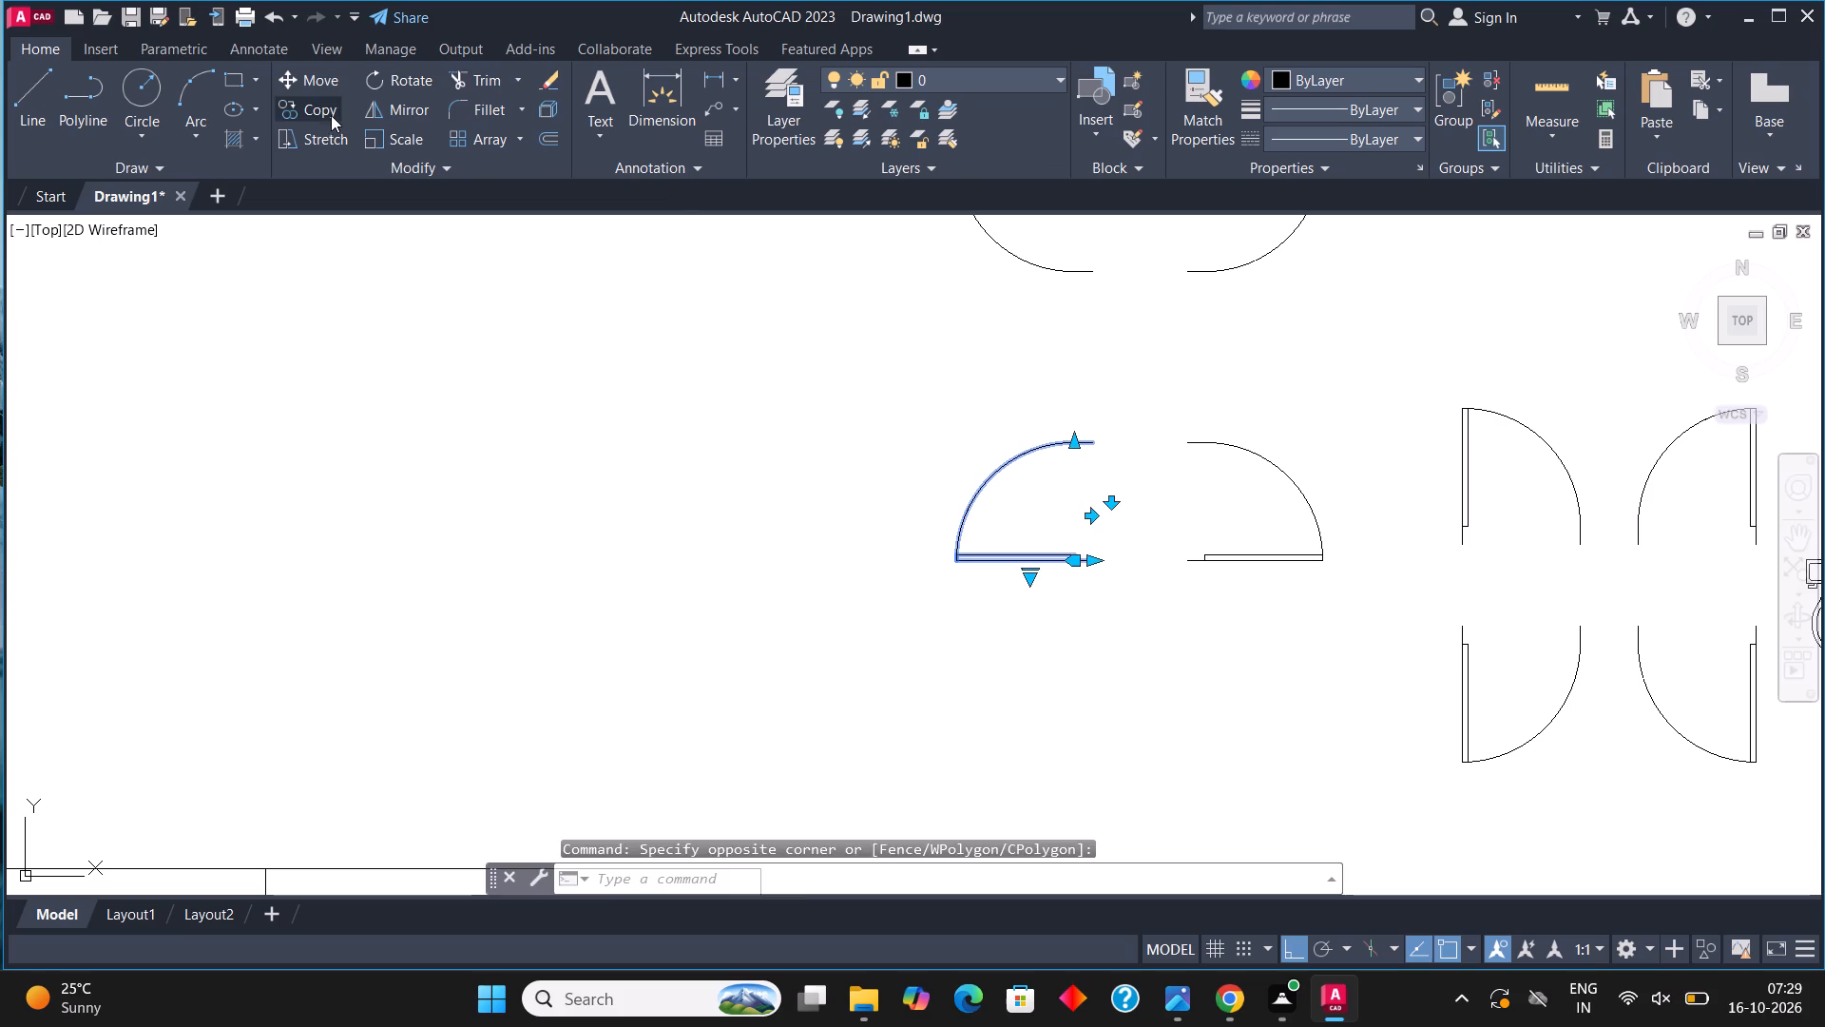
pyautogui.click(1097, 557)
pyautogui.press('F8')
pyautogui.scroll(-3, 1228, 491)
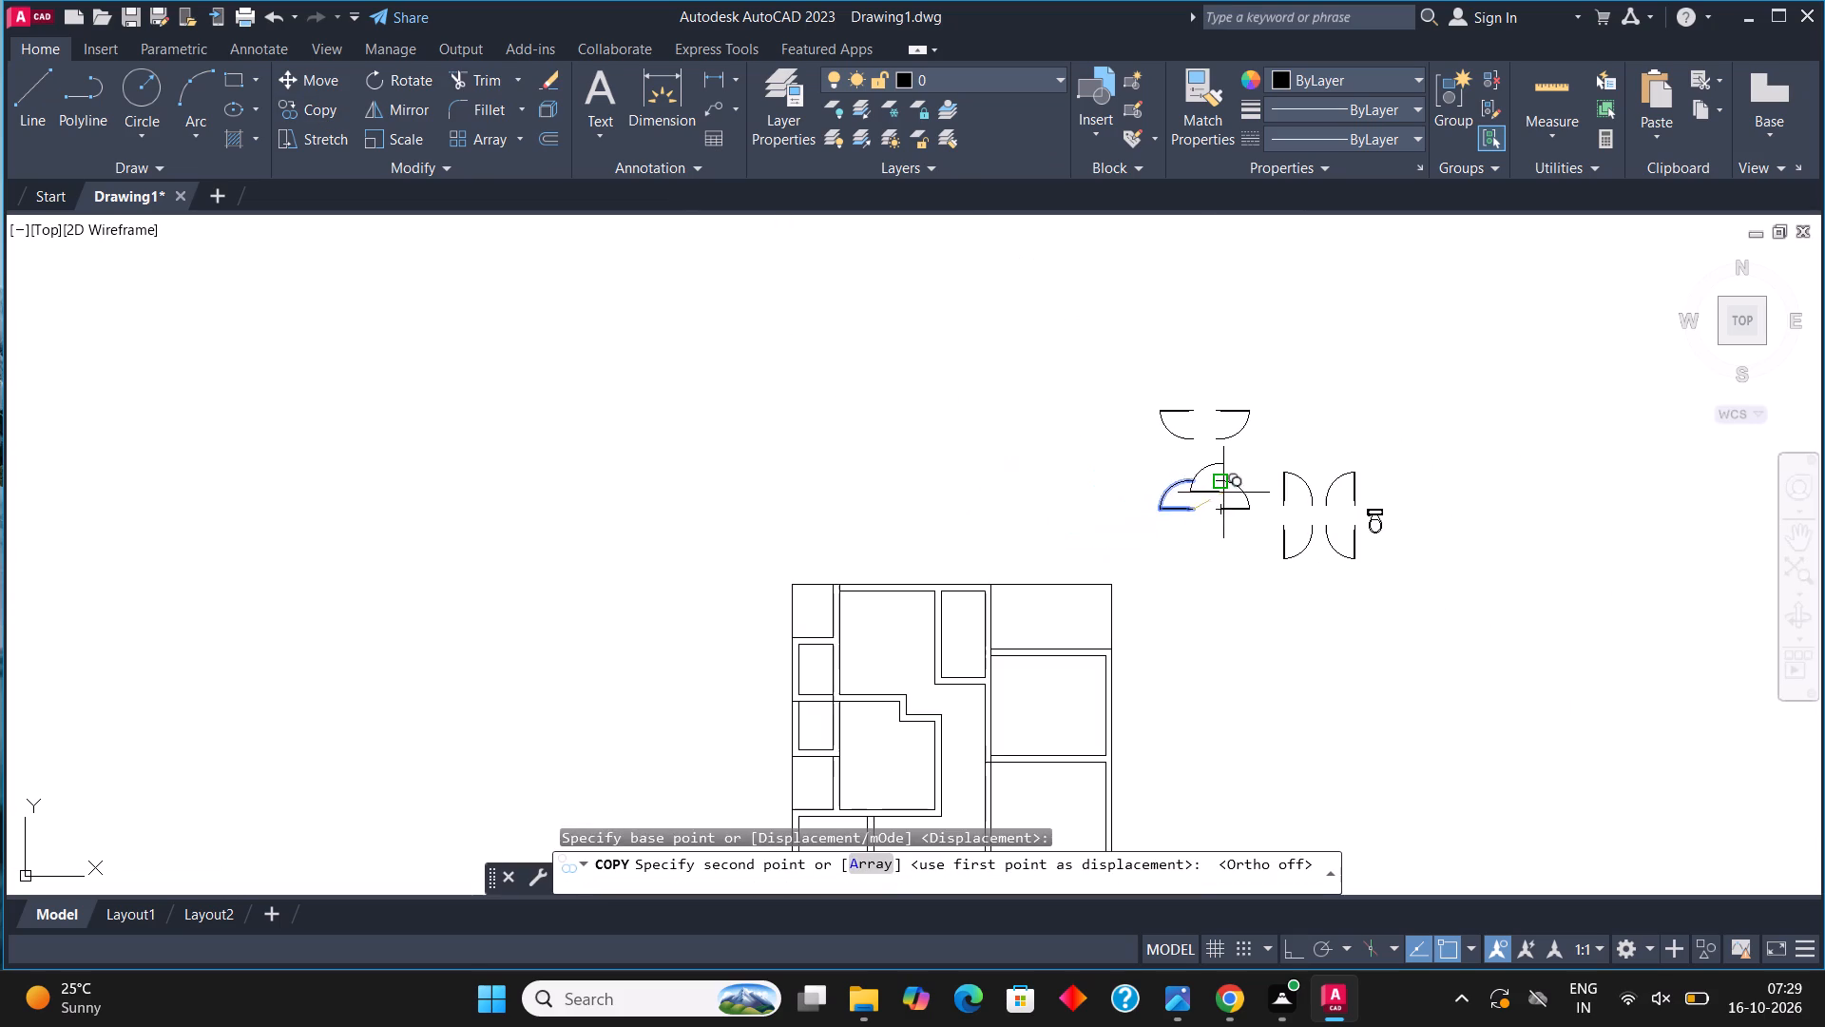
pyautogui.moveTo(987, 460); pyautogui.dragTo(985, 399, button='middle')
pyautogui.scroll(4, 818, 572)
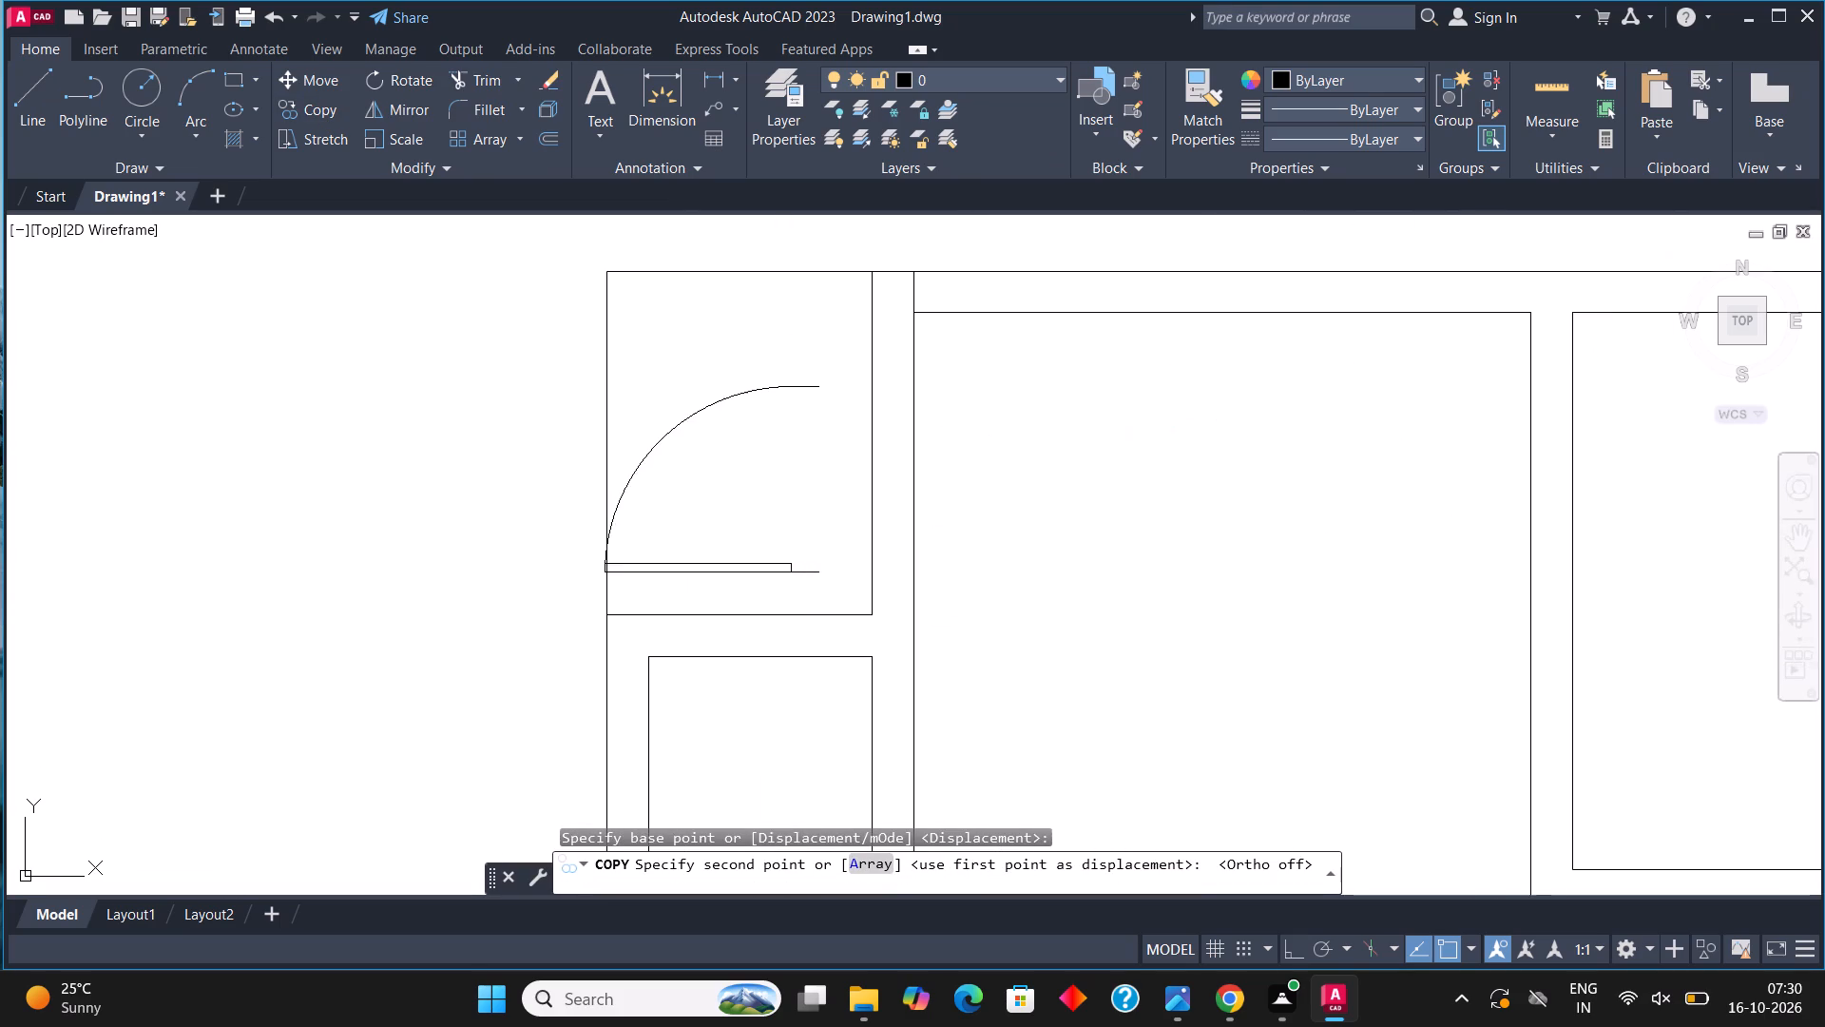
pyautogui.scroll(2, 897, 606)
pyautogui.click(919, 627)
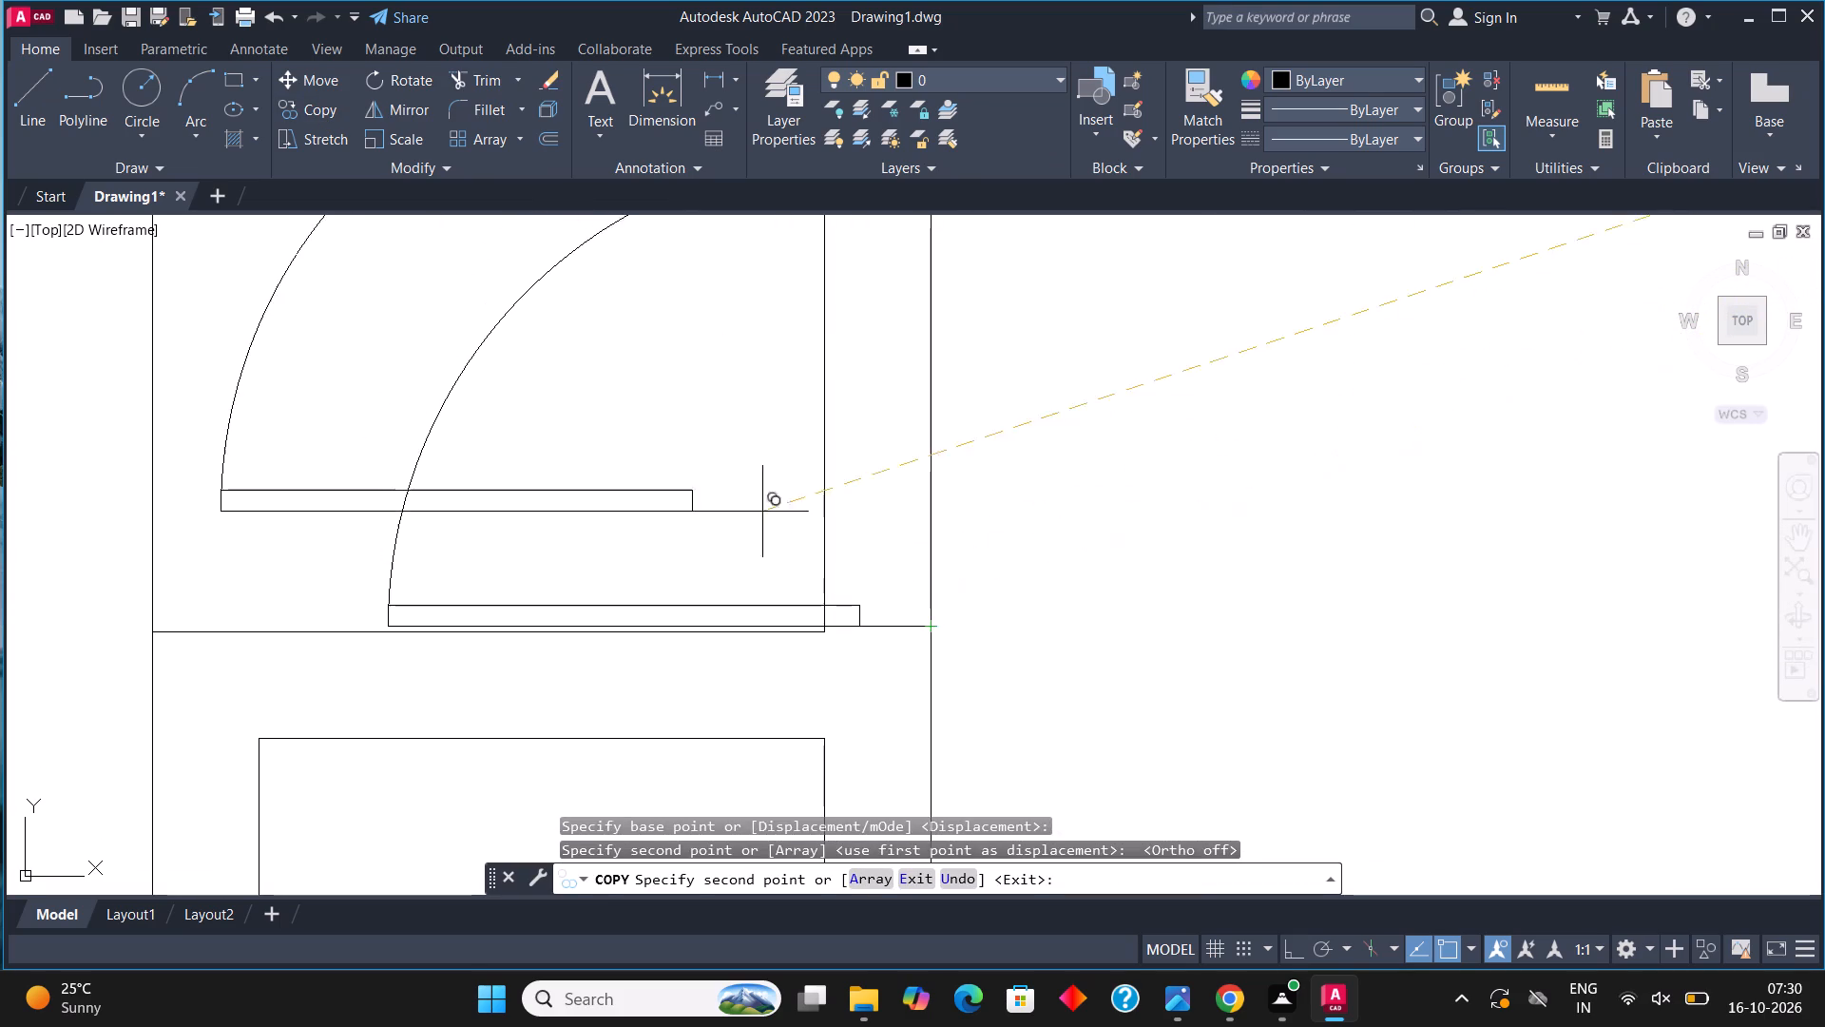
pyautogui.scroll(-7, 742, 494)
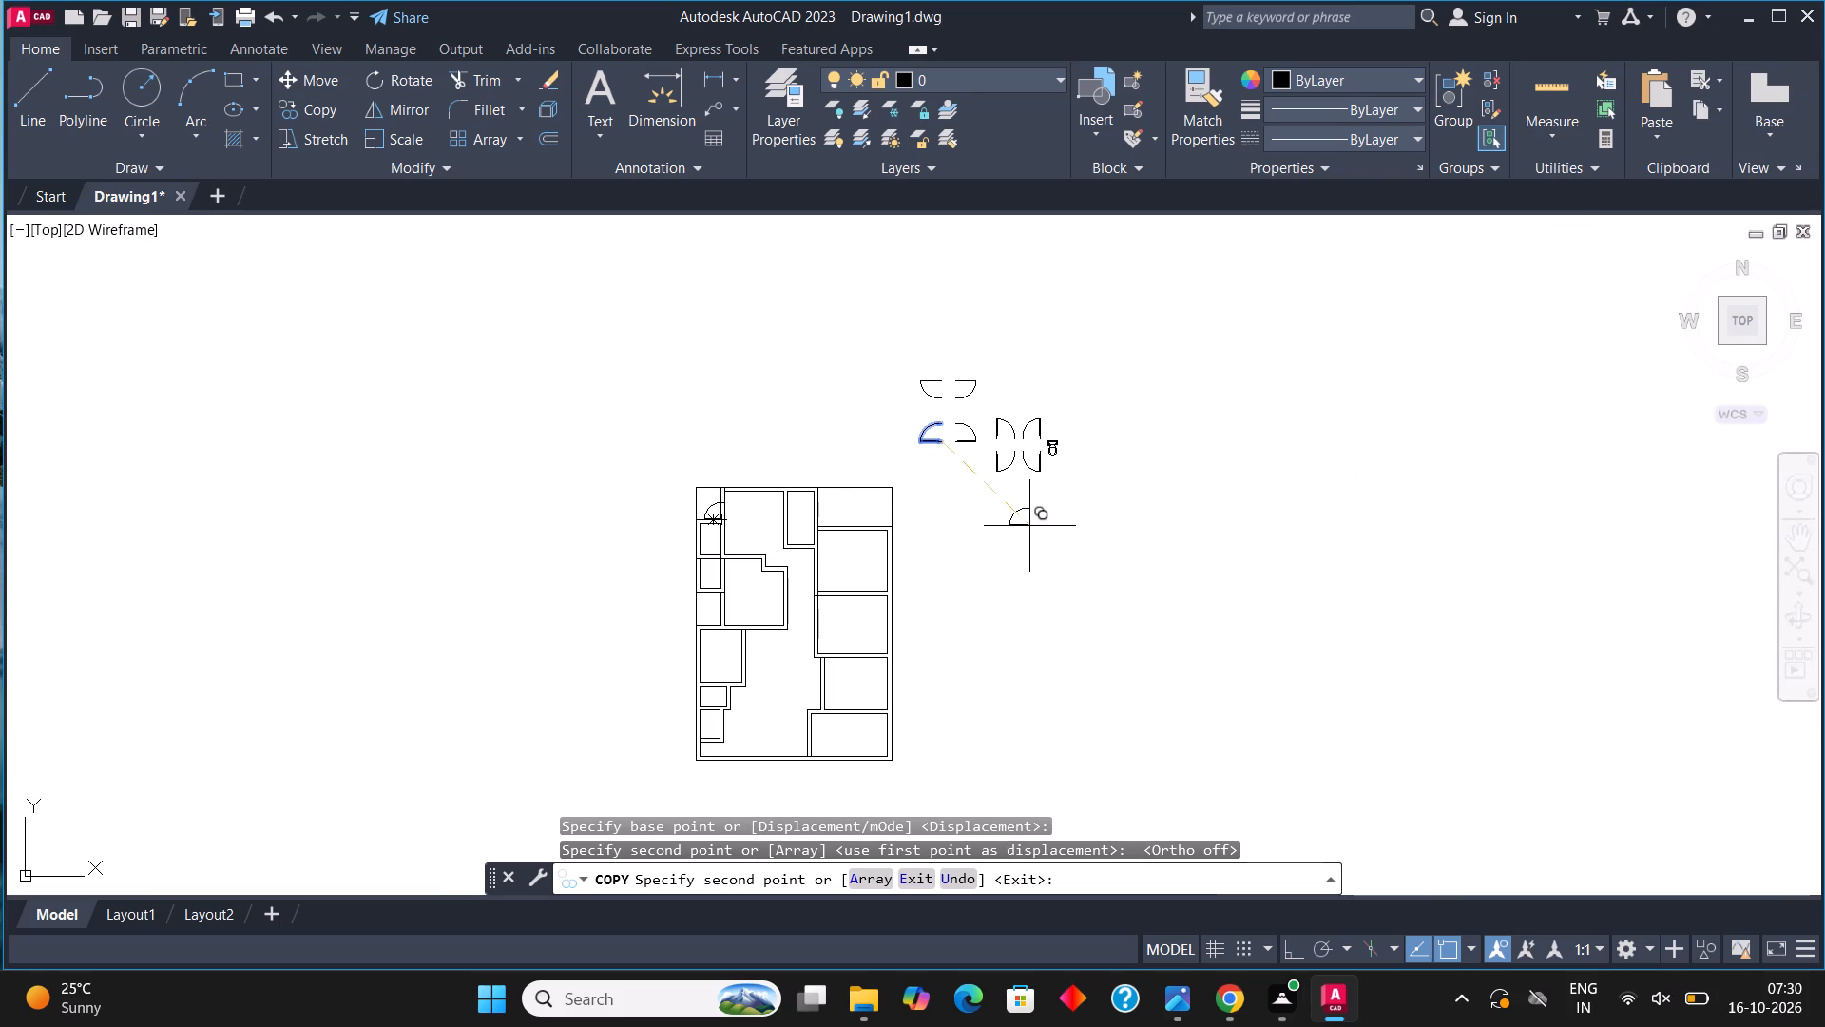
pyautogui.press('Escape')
# Copy the upper-left horizontal-leaf door onto the east wall of the second room down in the plan's left column, near its top corner.
pyautogui.click(934, 378)
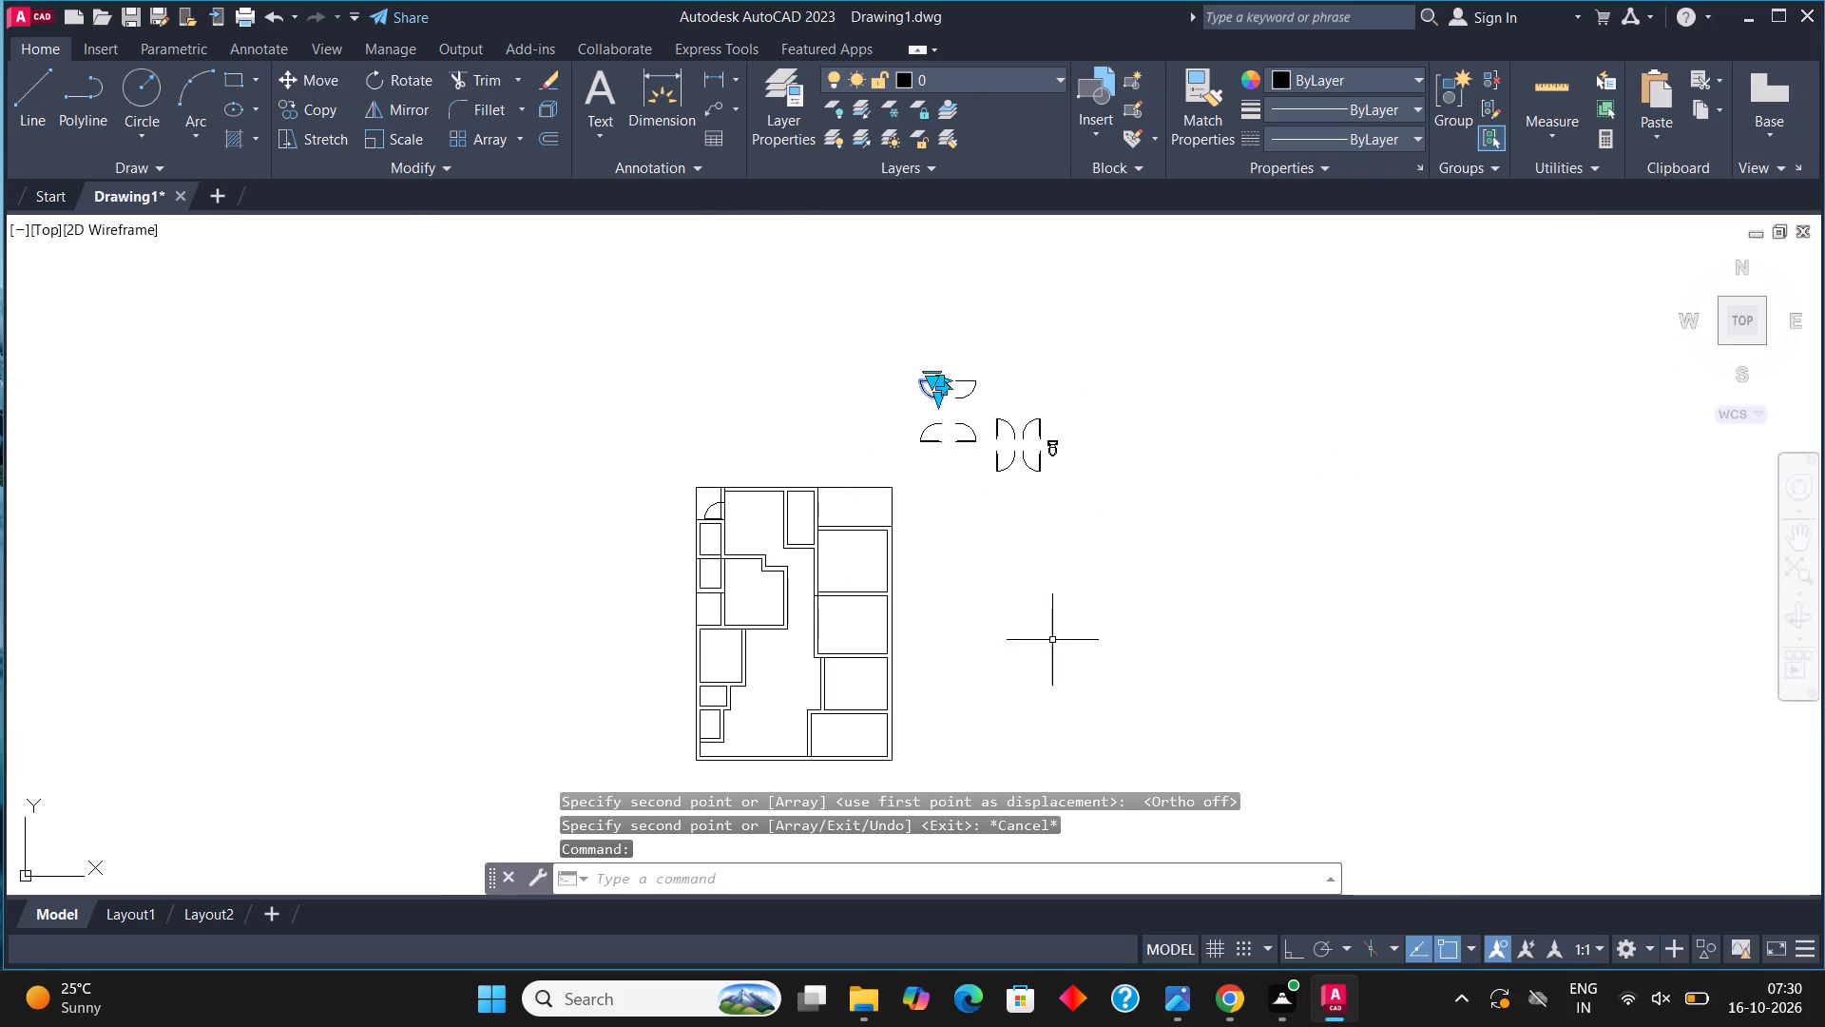
pyautogui.click(317, 113)
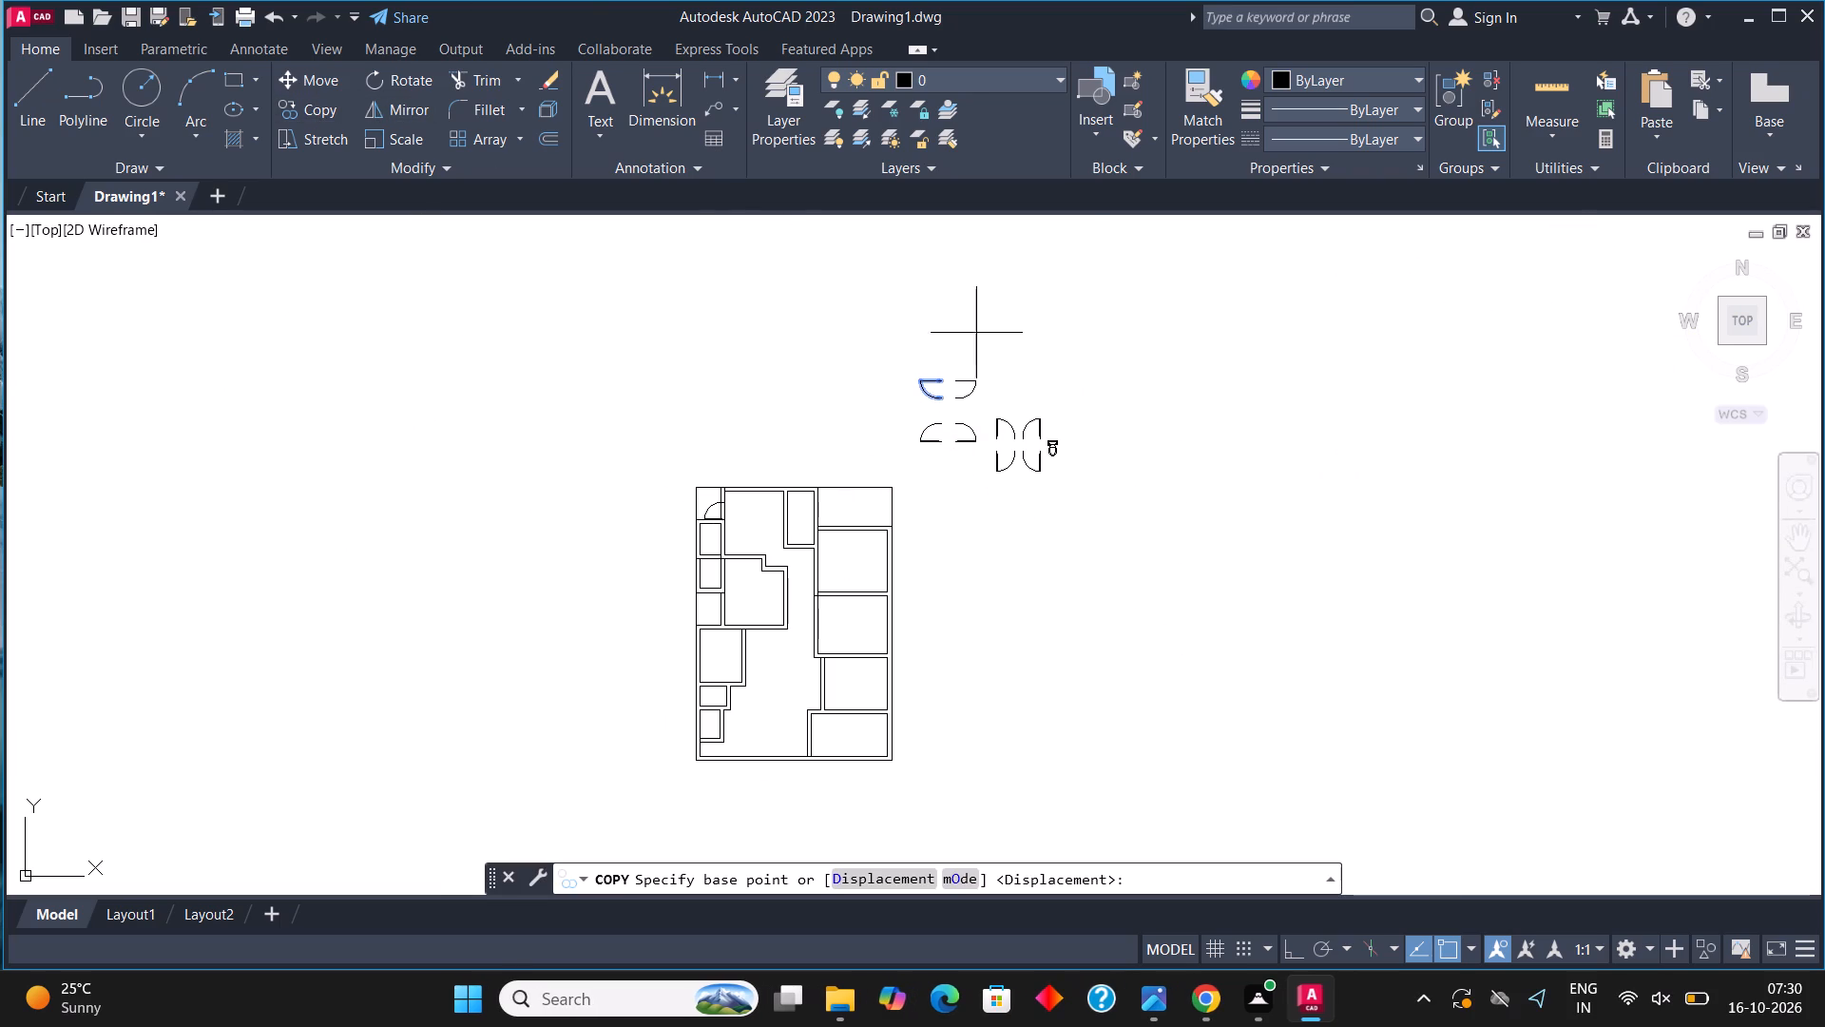
pyautogui.scroll(4, 952, 347)
pyautogui.click(865, 576)
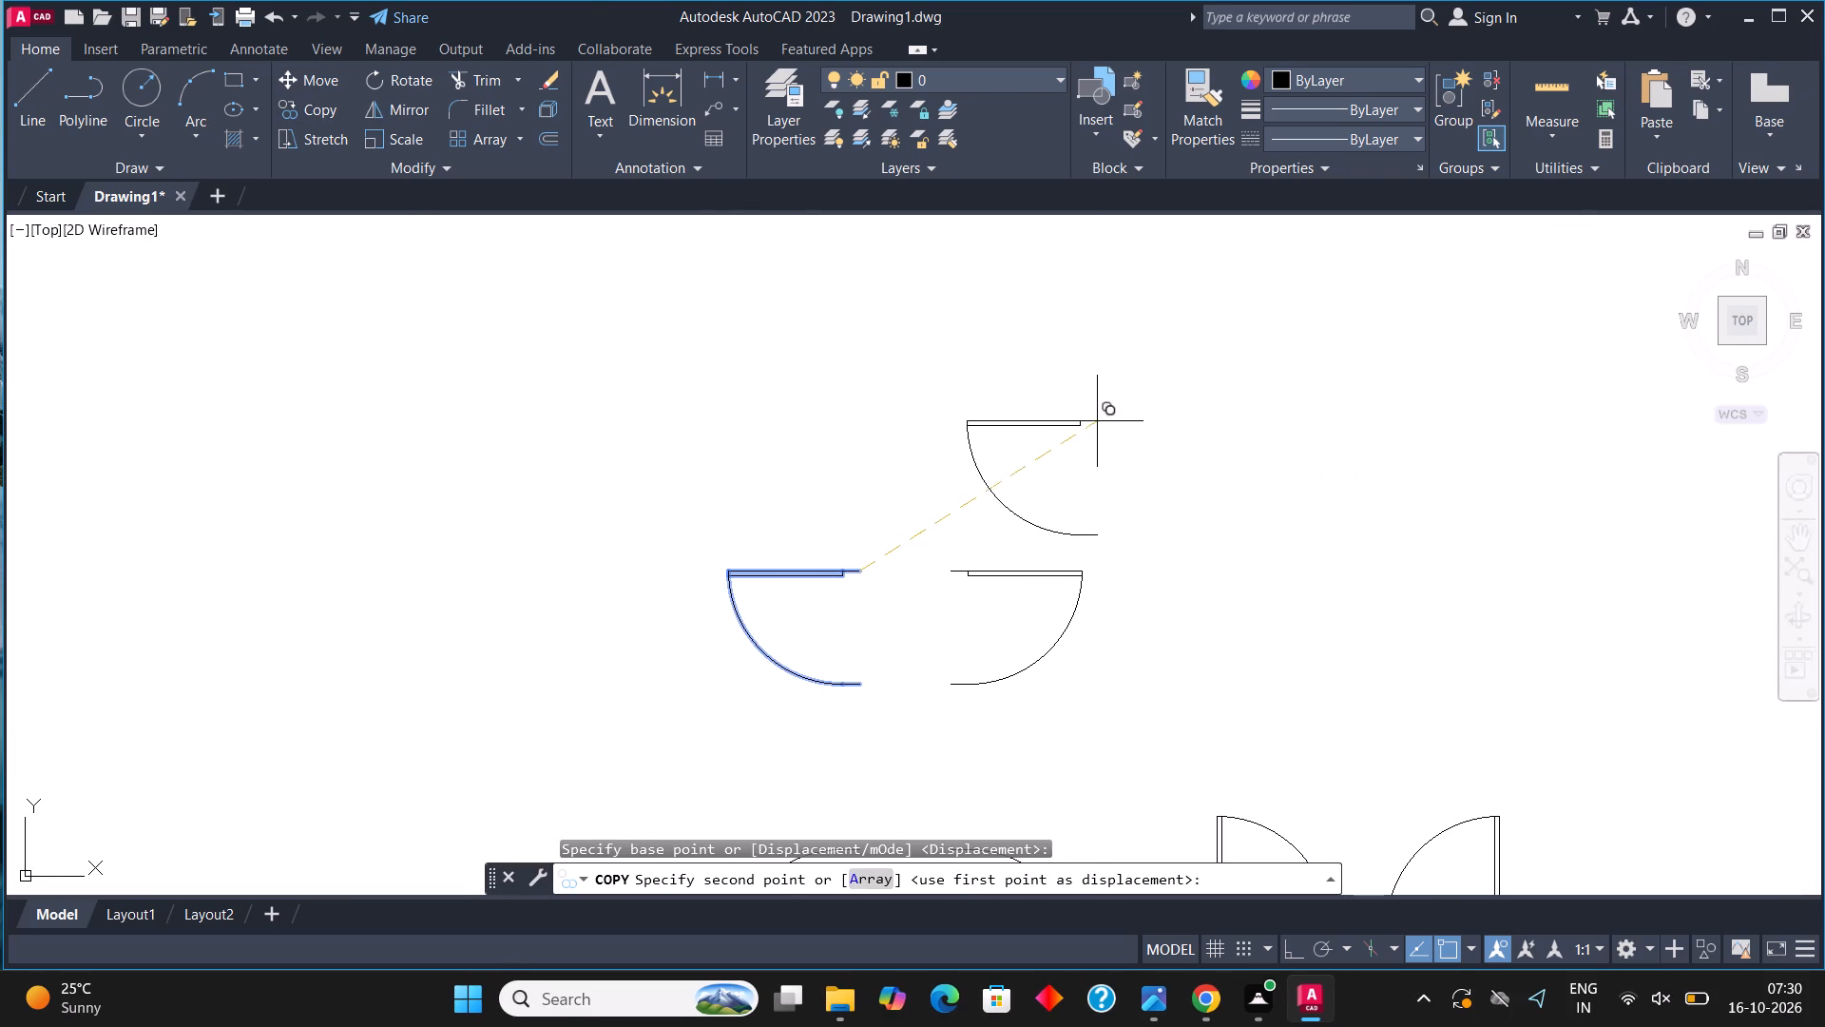
pyautogui.scroll(-4, 1109, 424)
pyautogui.scroll(4, 867, 597)
pyautogui.scroll(3, 757, 594)
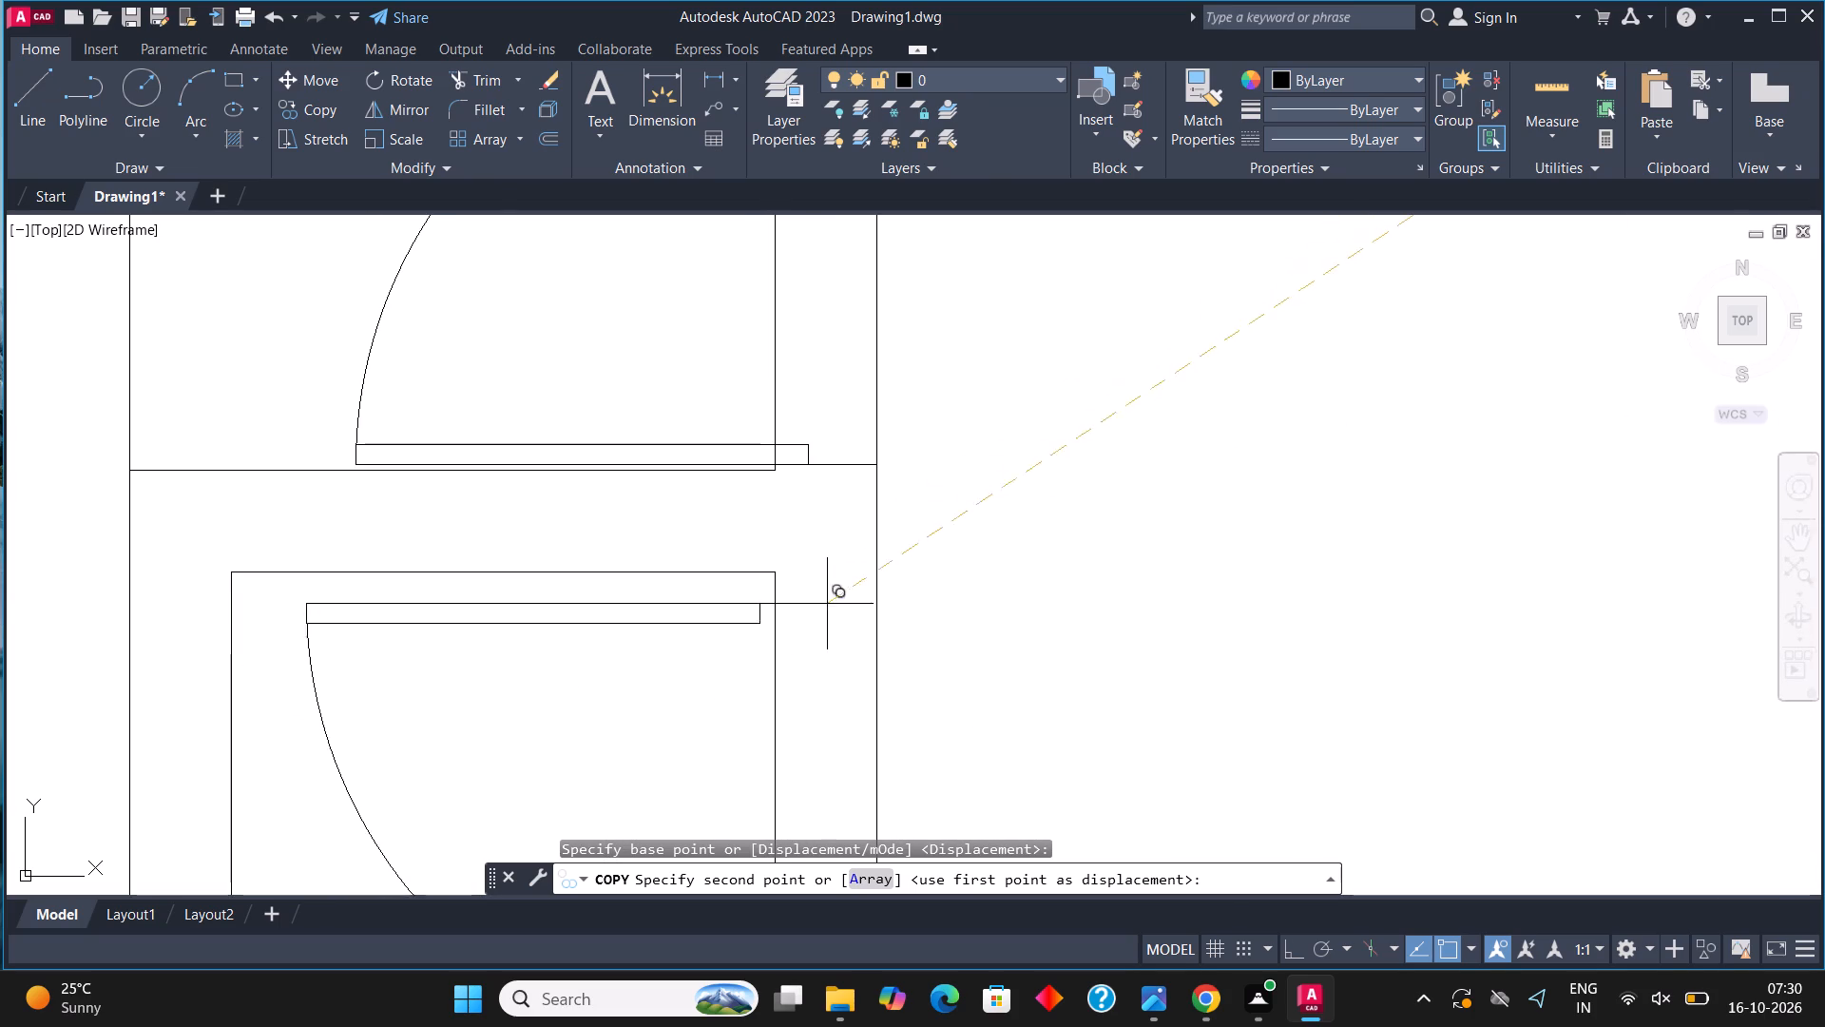
pyautogui.click(879, 601)
pyautogui.scroll(-3, 886, 391)
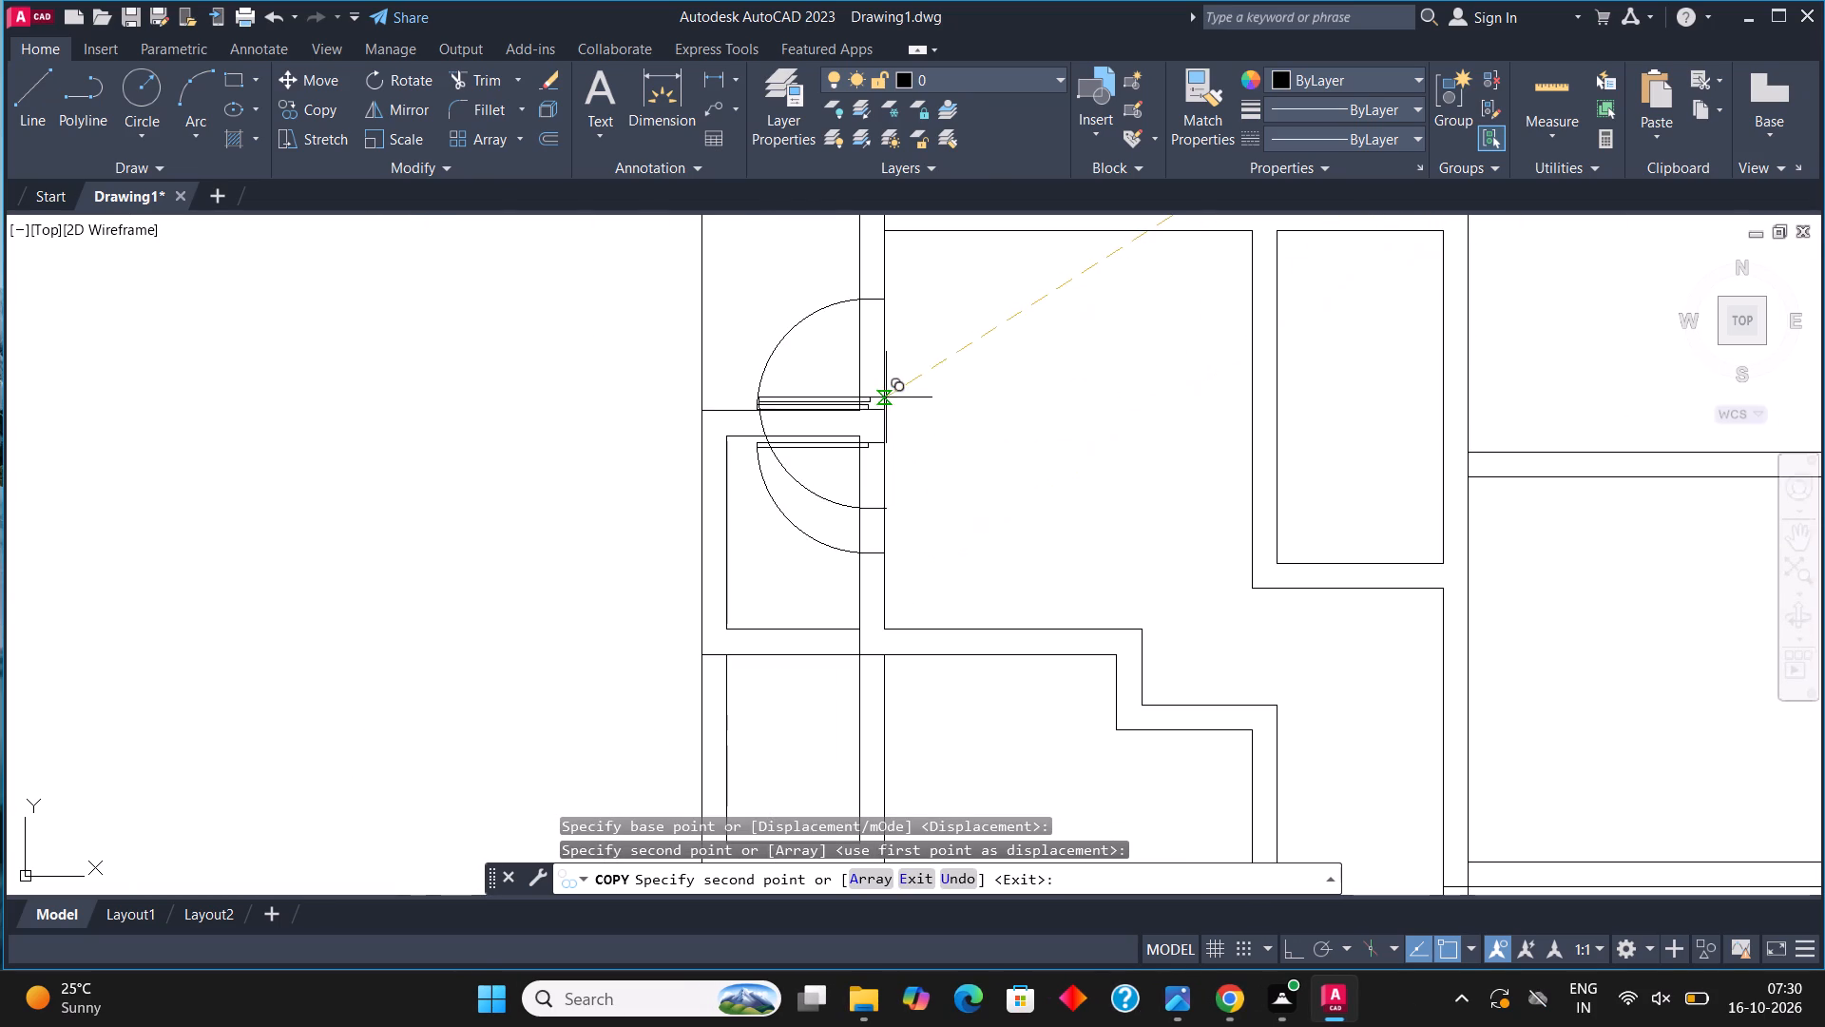
pyautogui.scroll(-1, 893, 419)
pyautogui.press('Escape')
# Scale down the second room's door freehand about its leaf end on the wall's outer face.
pyautogui.scroll(2, 880, 486)
pyautogui.click(781, 512)
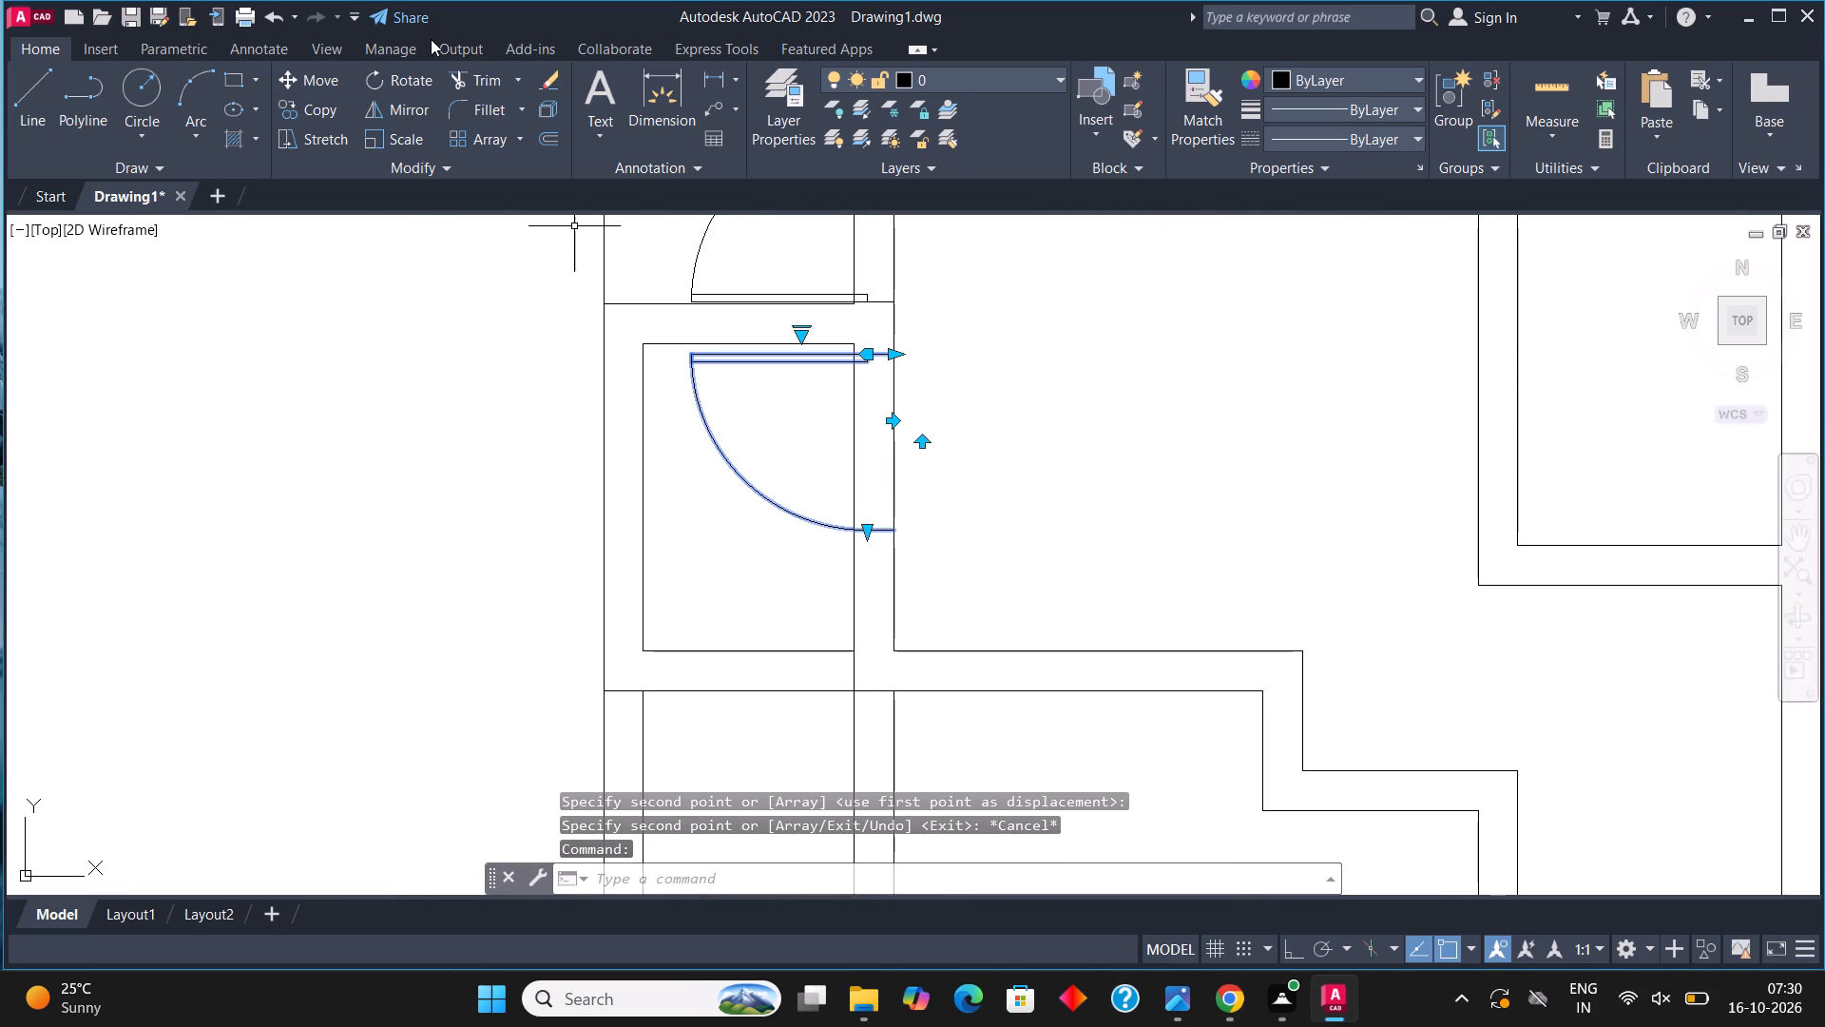
pyautogui.click(404, 136)
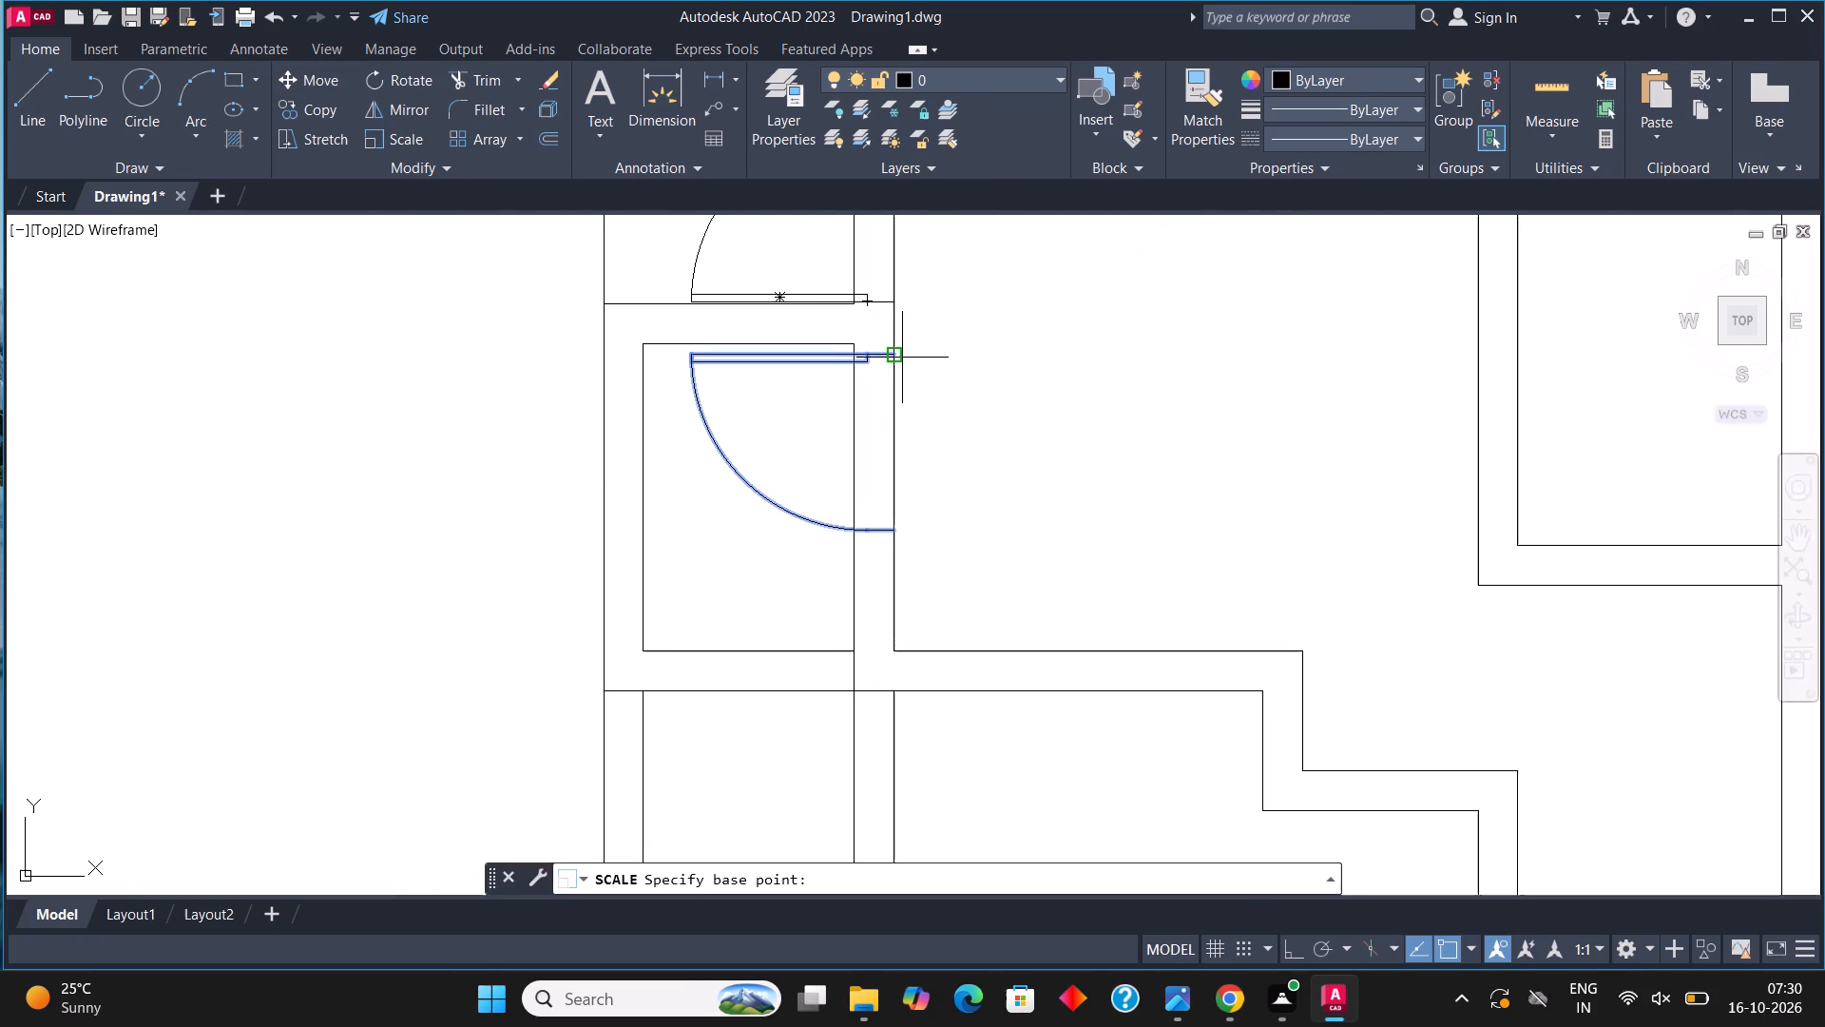
pyautogui.click(902, 359)
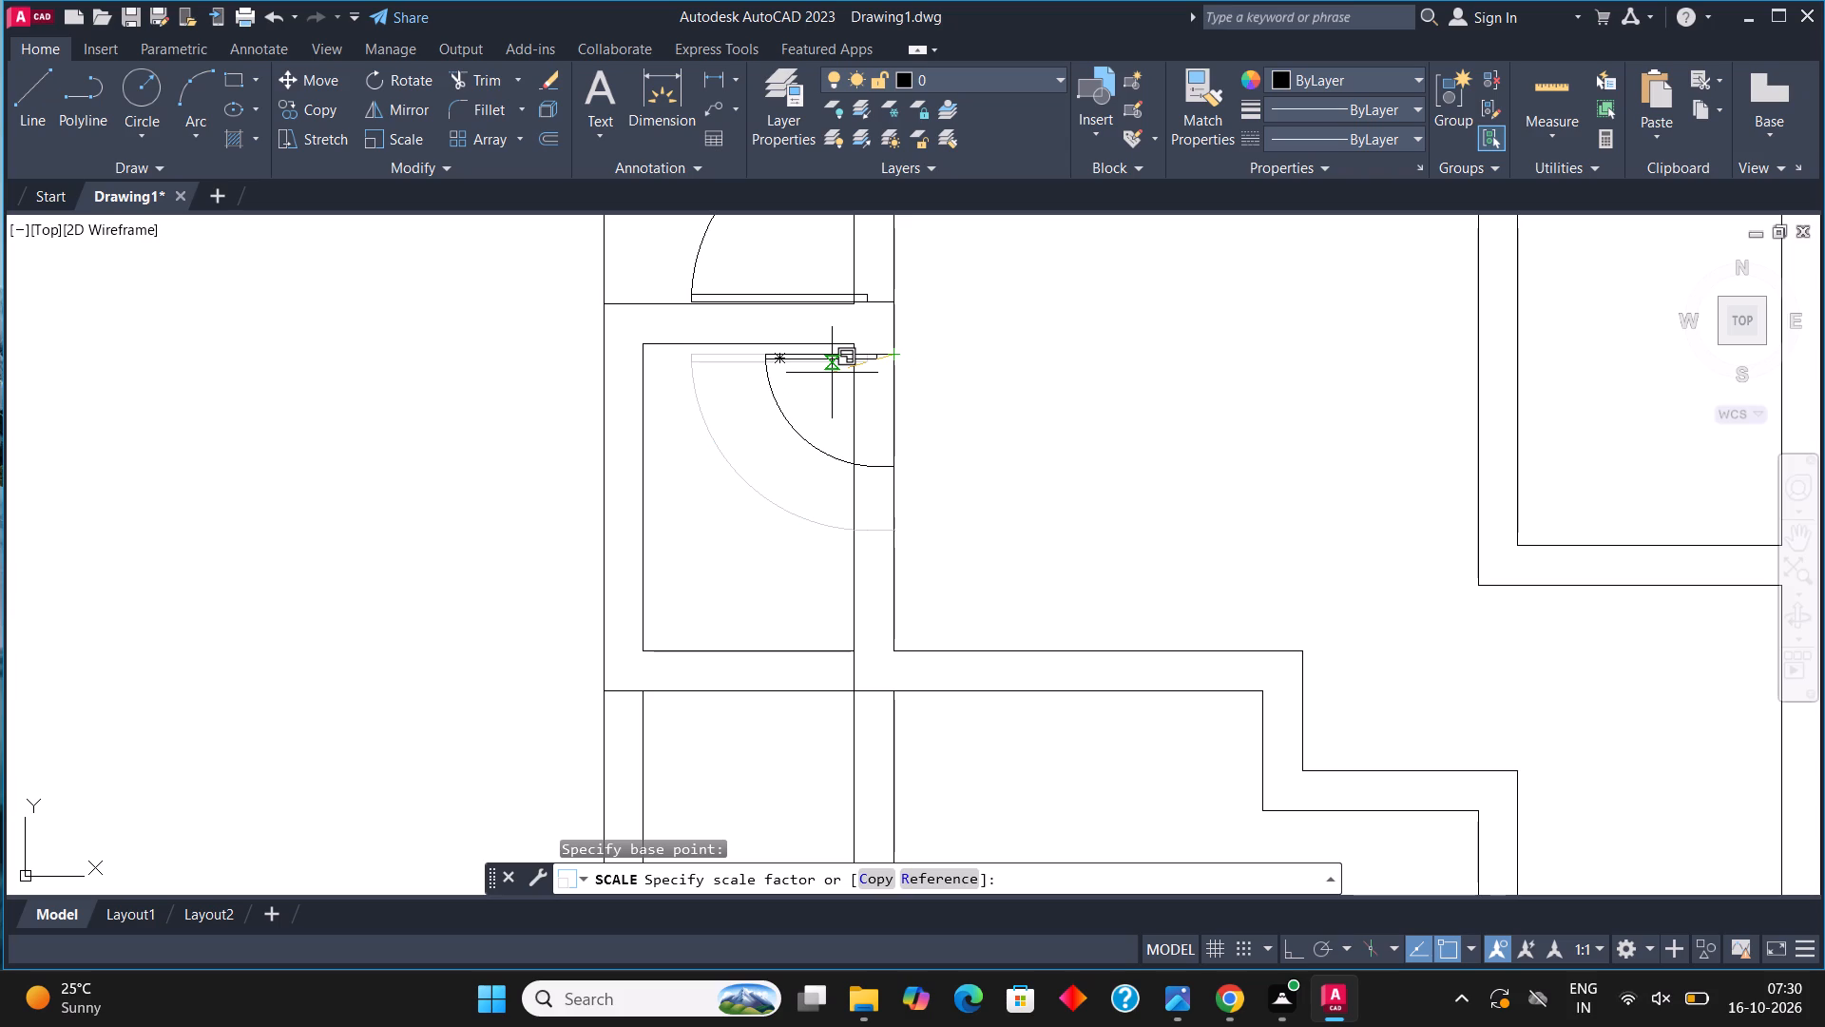
pyautogui.click(824, 373)
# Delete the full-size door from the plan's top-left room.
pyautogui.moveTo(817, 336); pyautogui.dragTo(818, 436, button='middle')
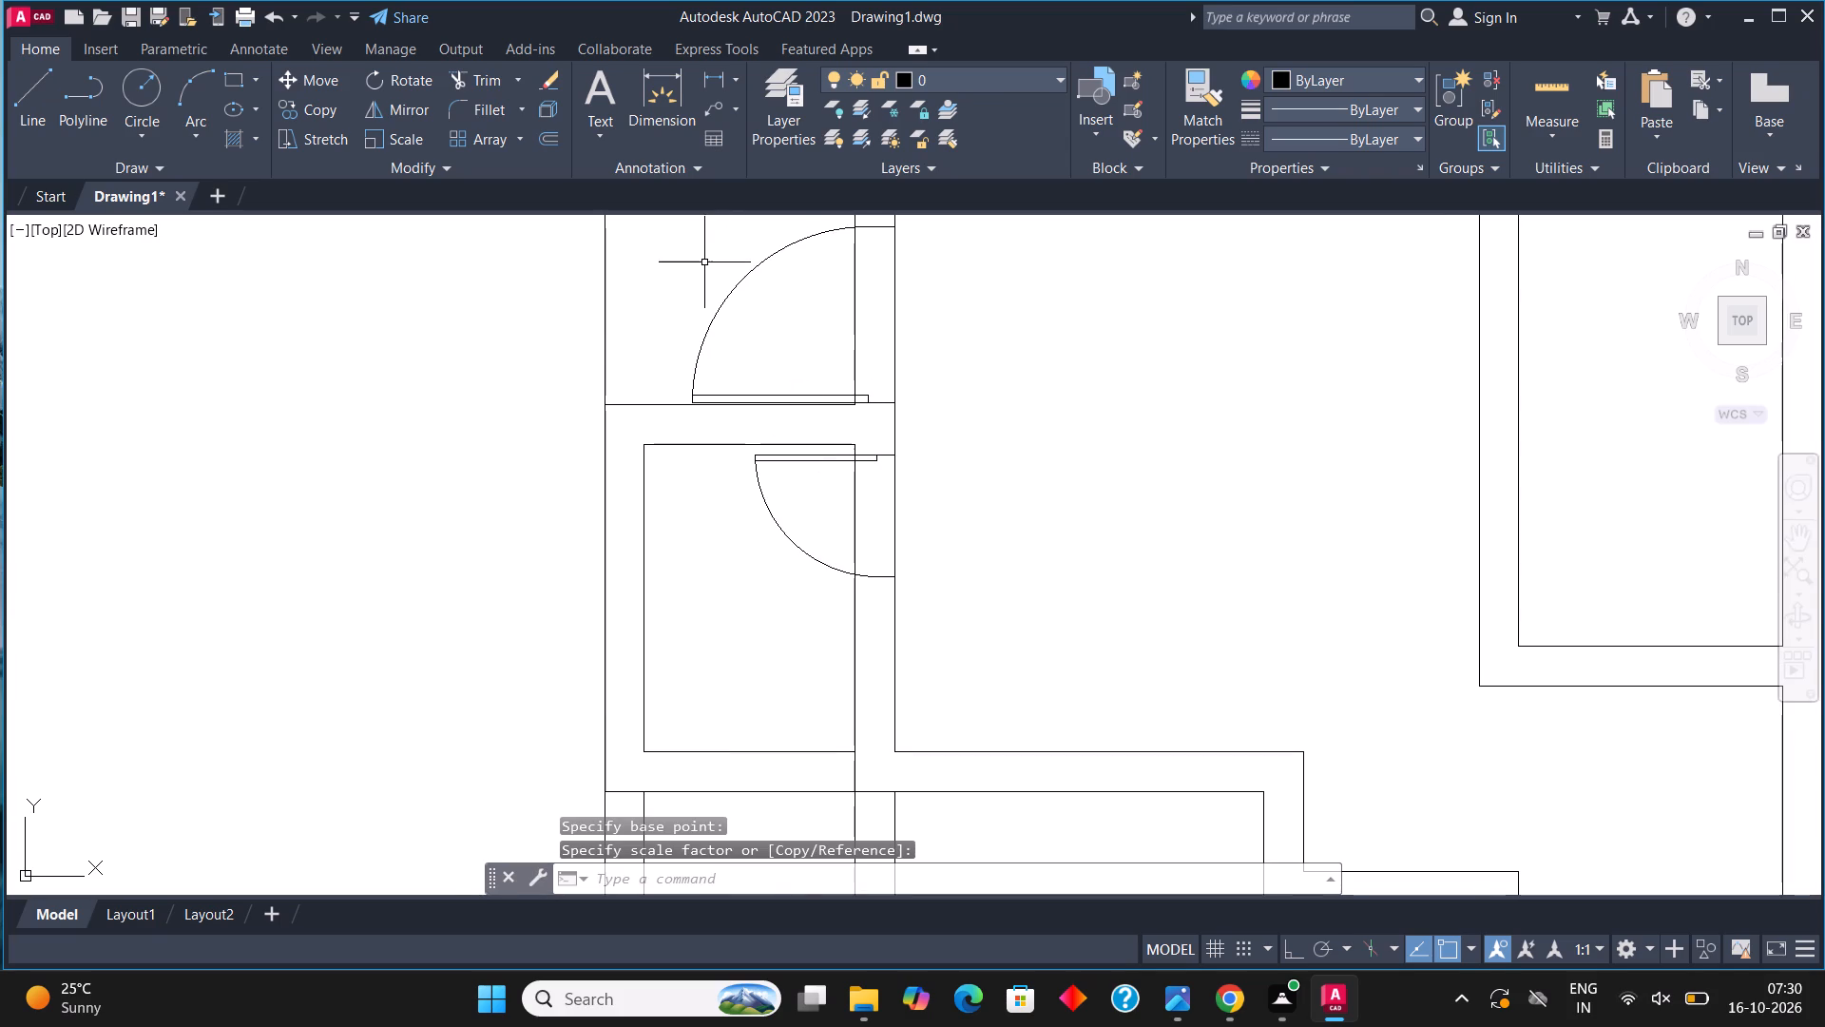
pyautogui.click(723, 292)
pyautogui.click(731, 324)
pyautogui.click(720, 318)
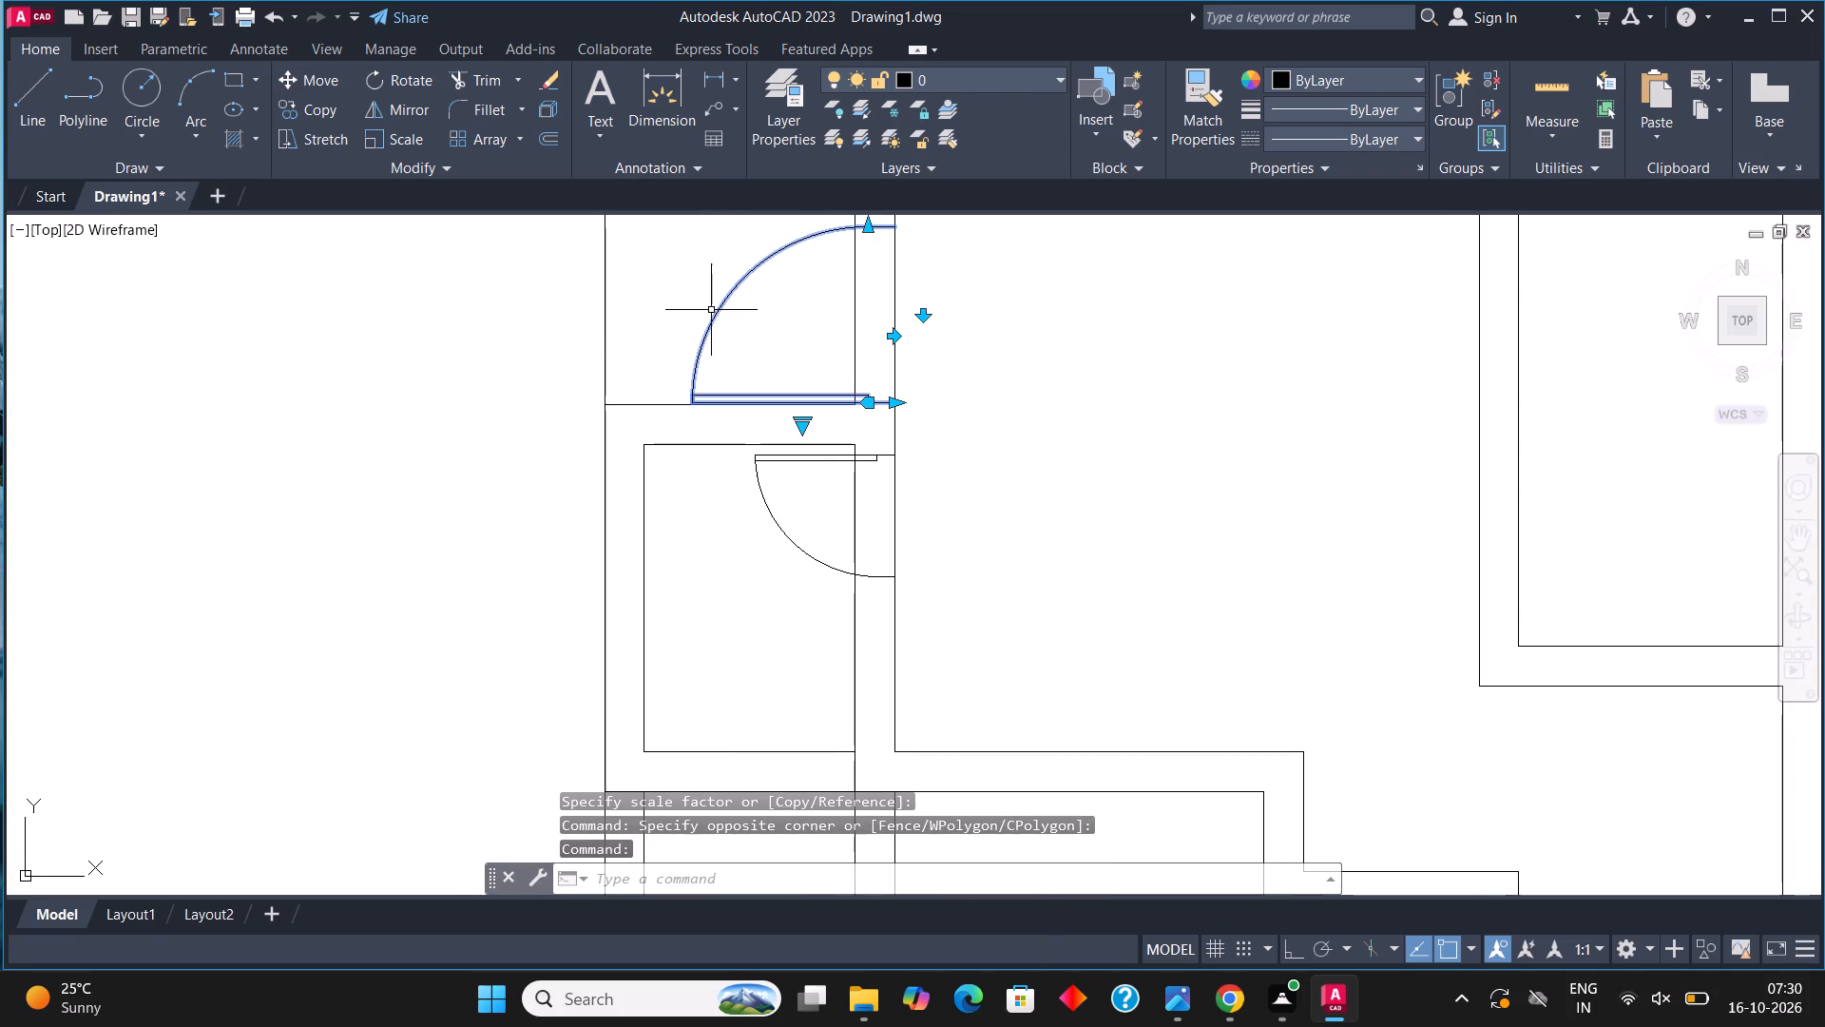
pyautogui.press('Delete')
# Mirror the reduced door into the top-left room across a horizontal line, with Ortho on, along the dividing wall, keeping the source door.
pyautogui.click(758, 482)
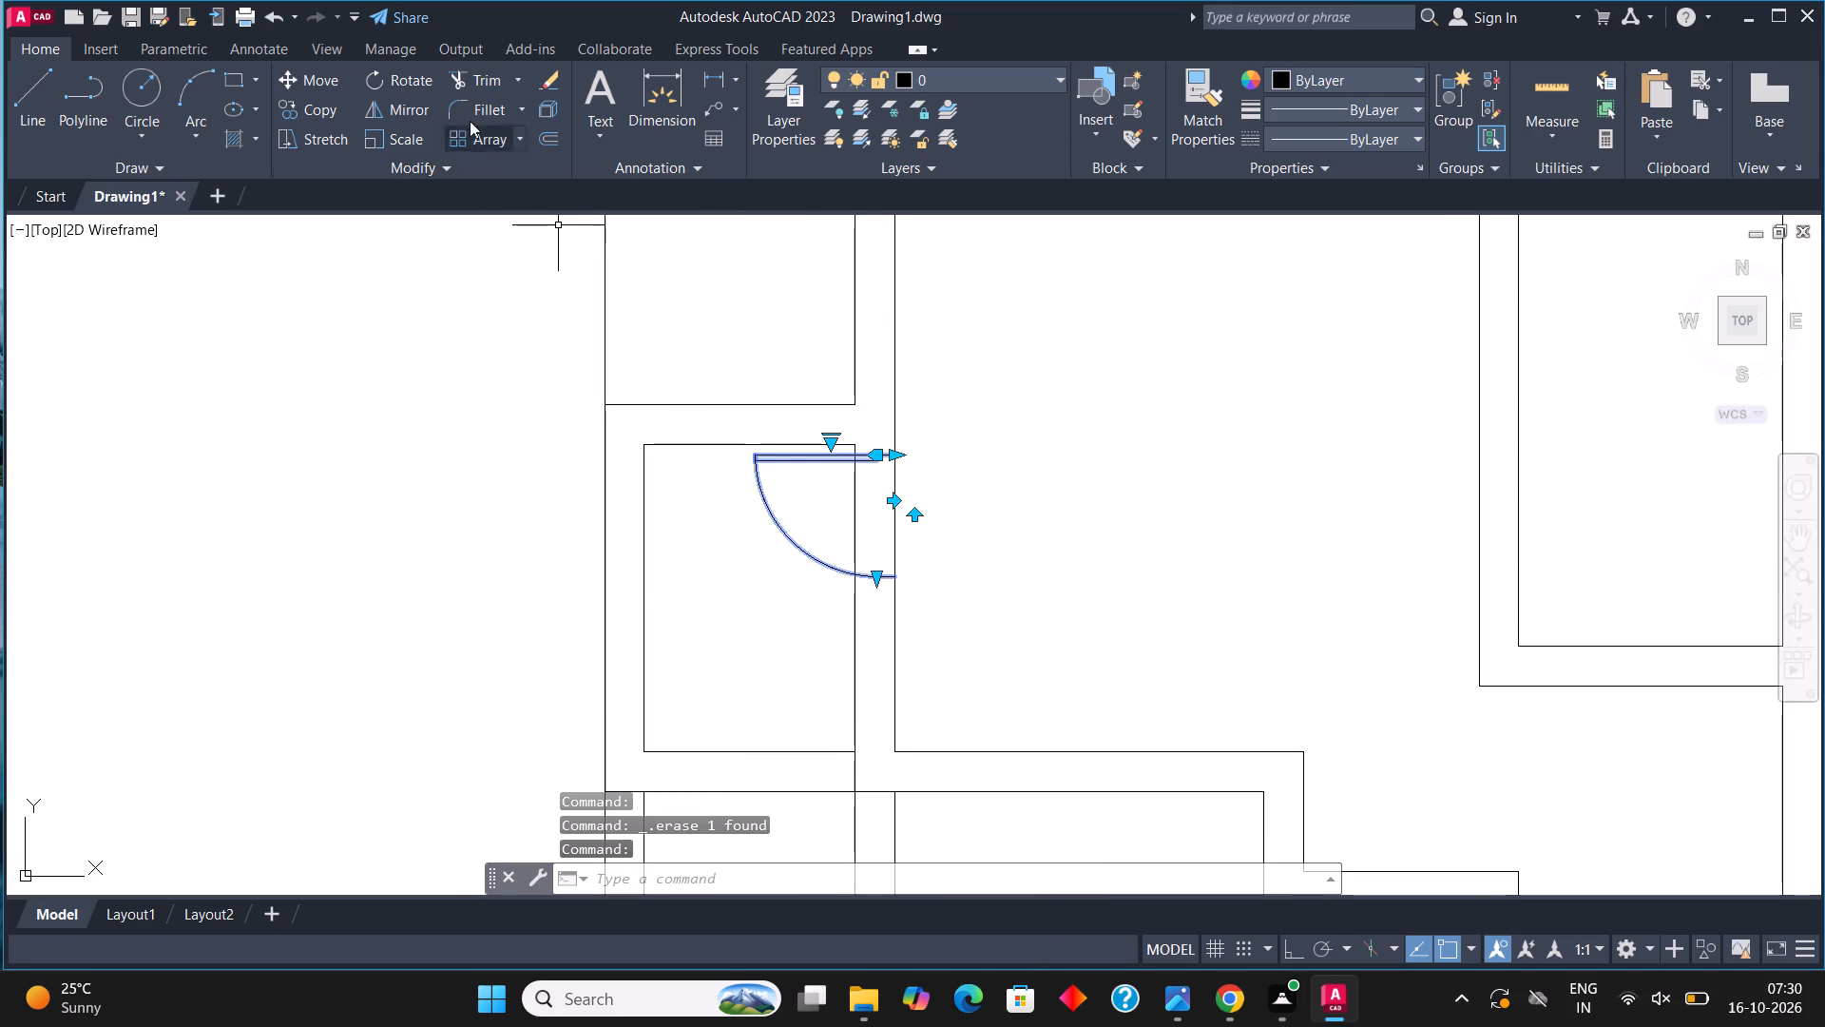
pyautogui.click(397, 104)
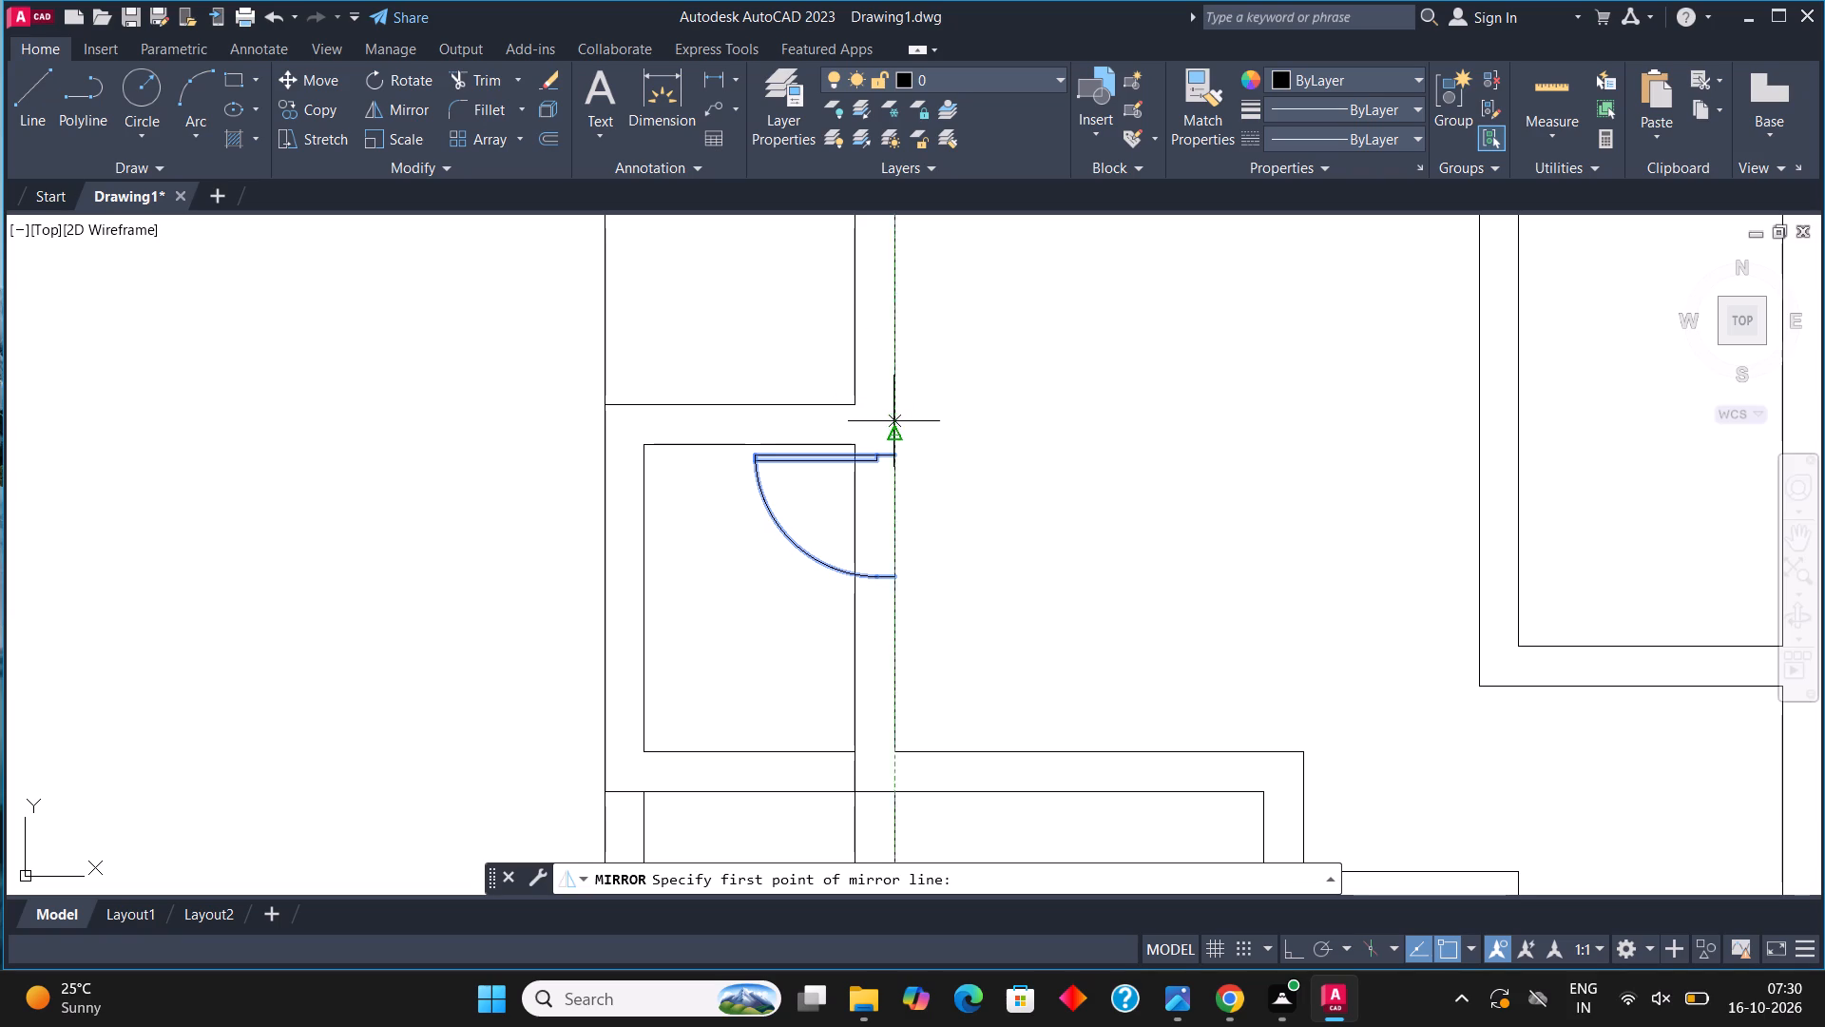
pyautogui.click(894, 418)
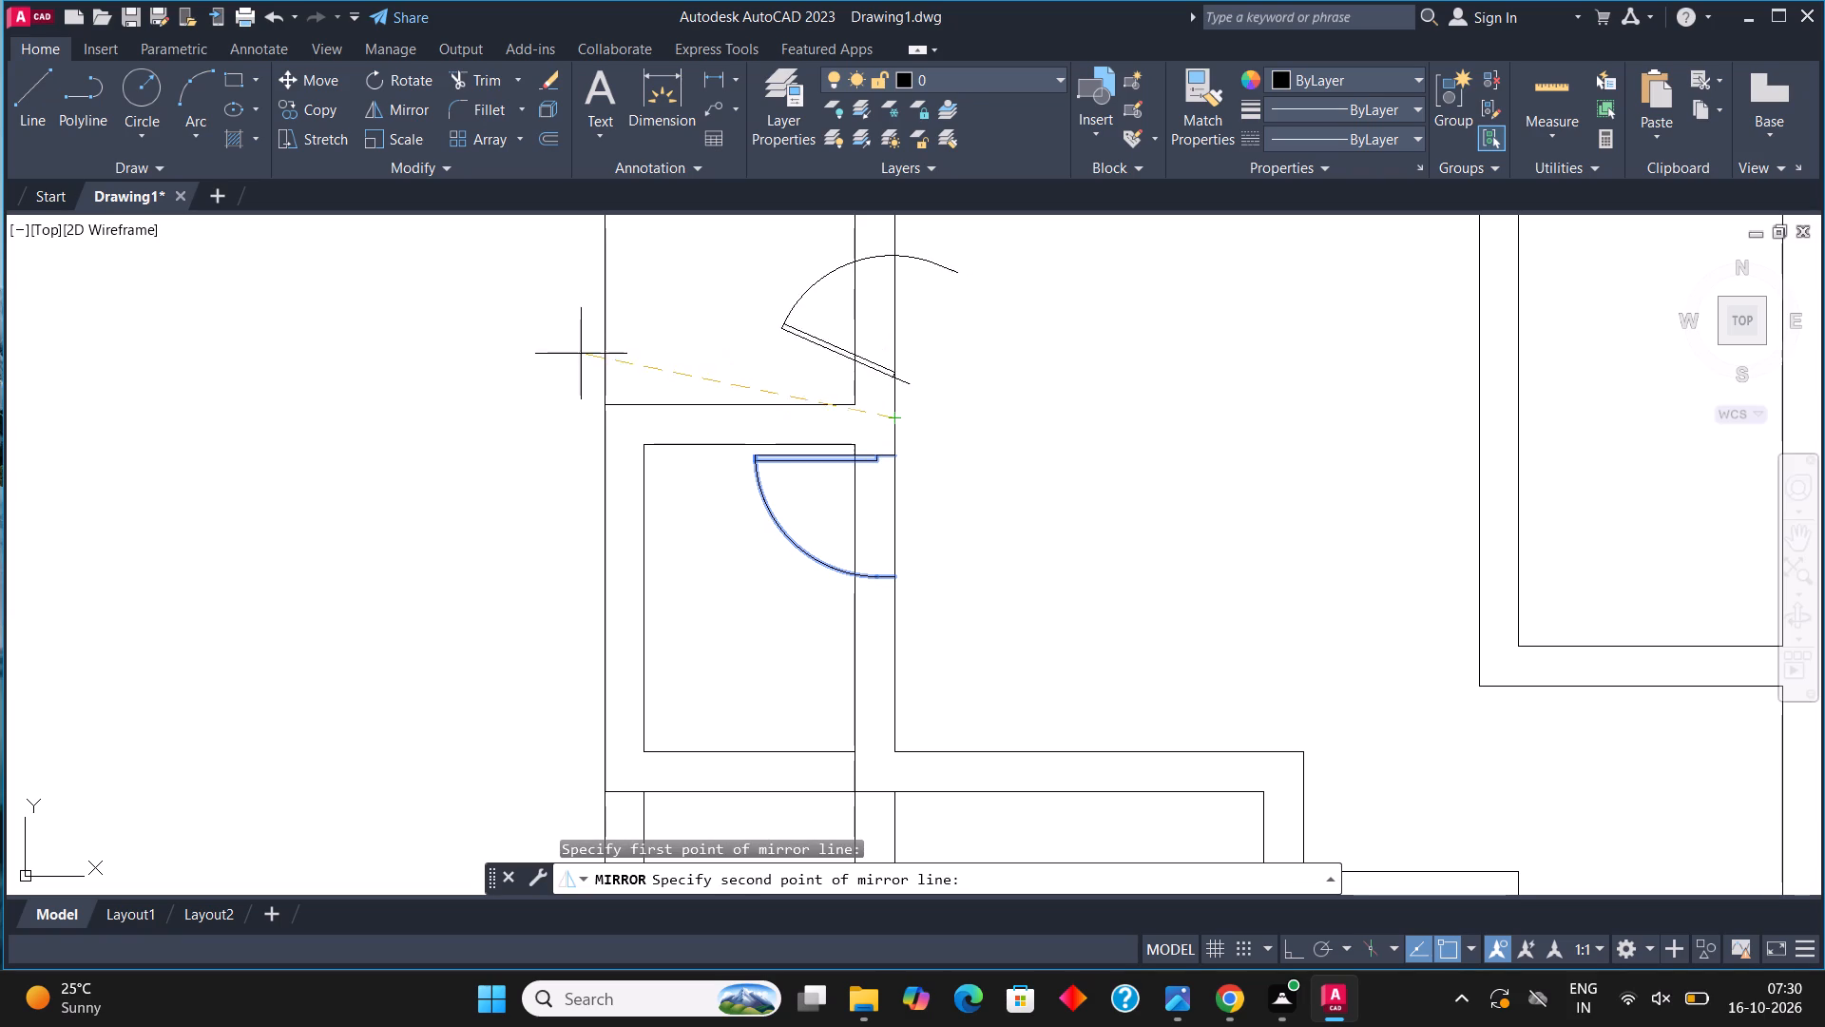
pyautogui.press('F8')
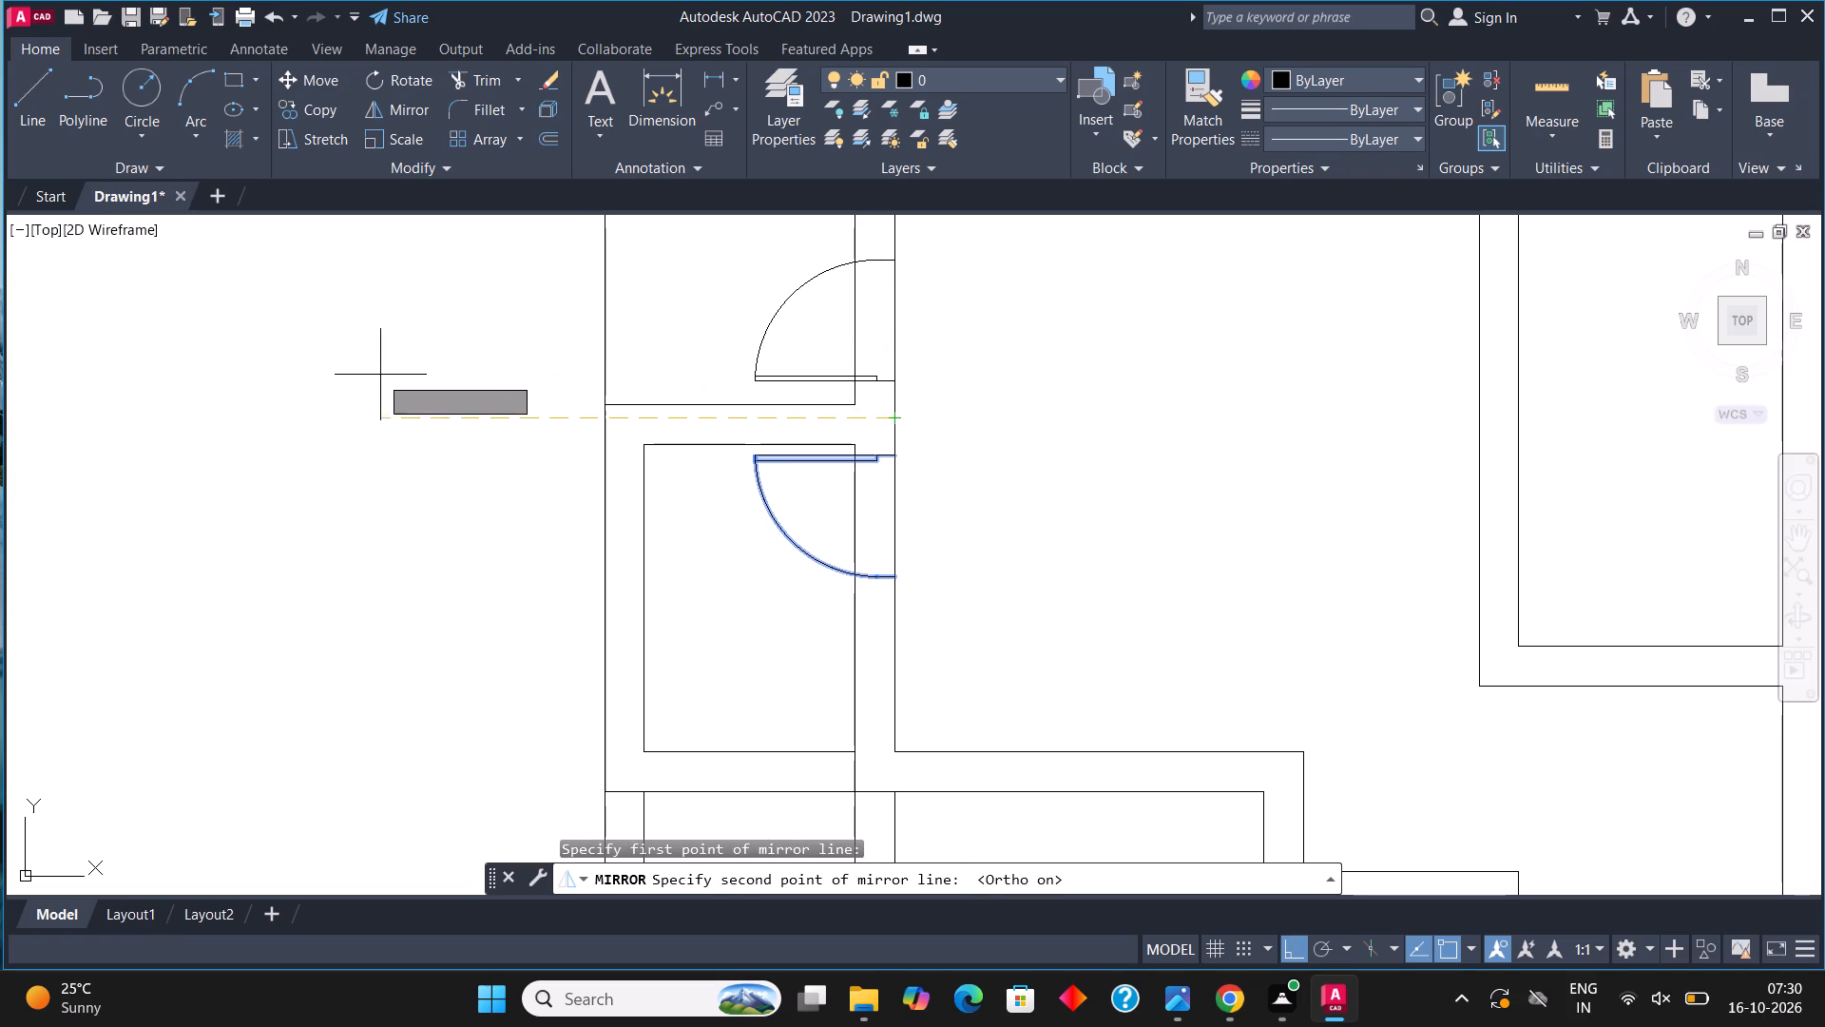
pyautogui.click(362, 374)
pyautogui.click(891, 876)
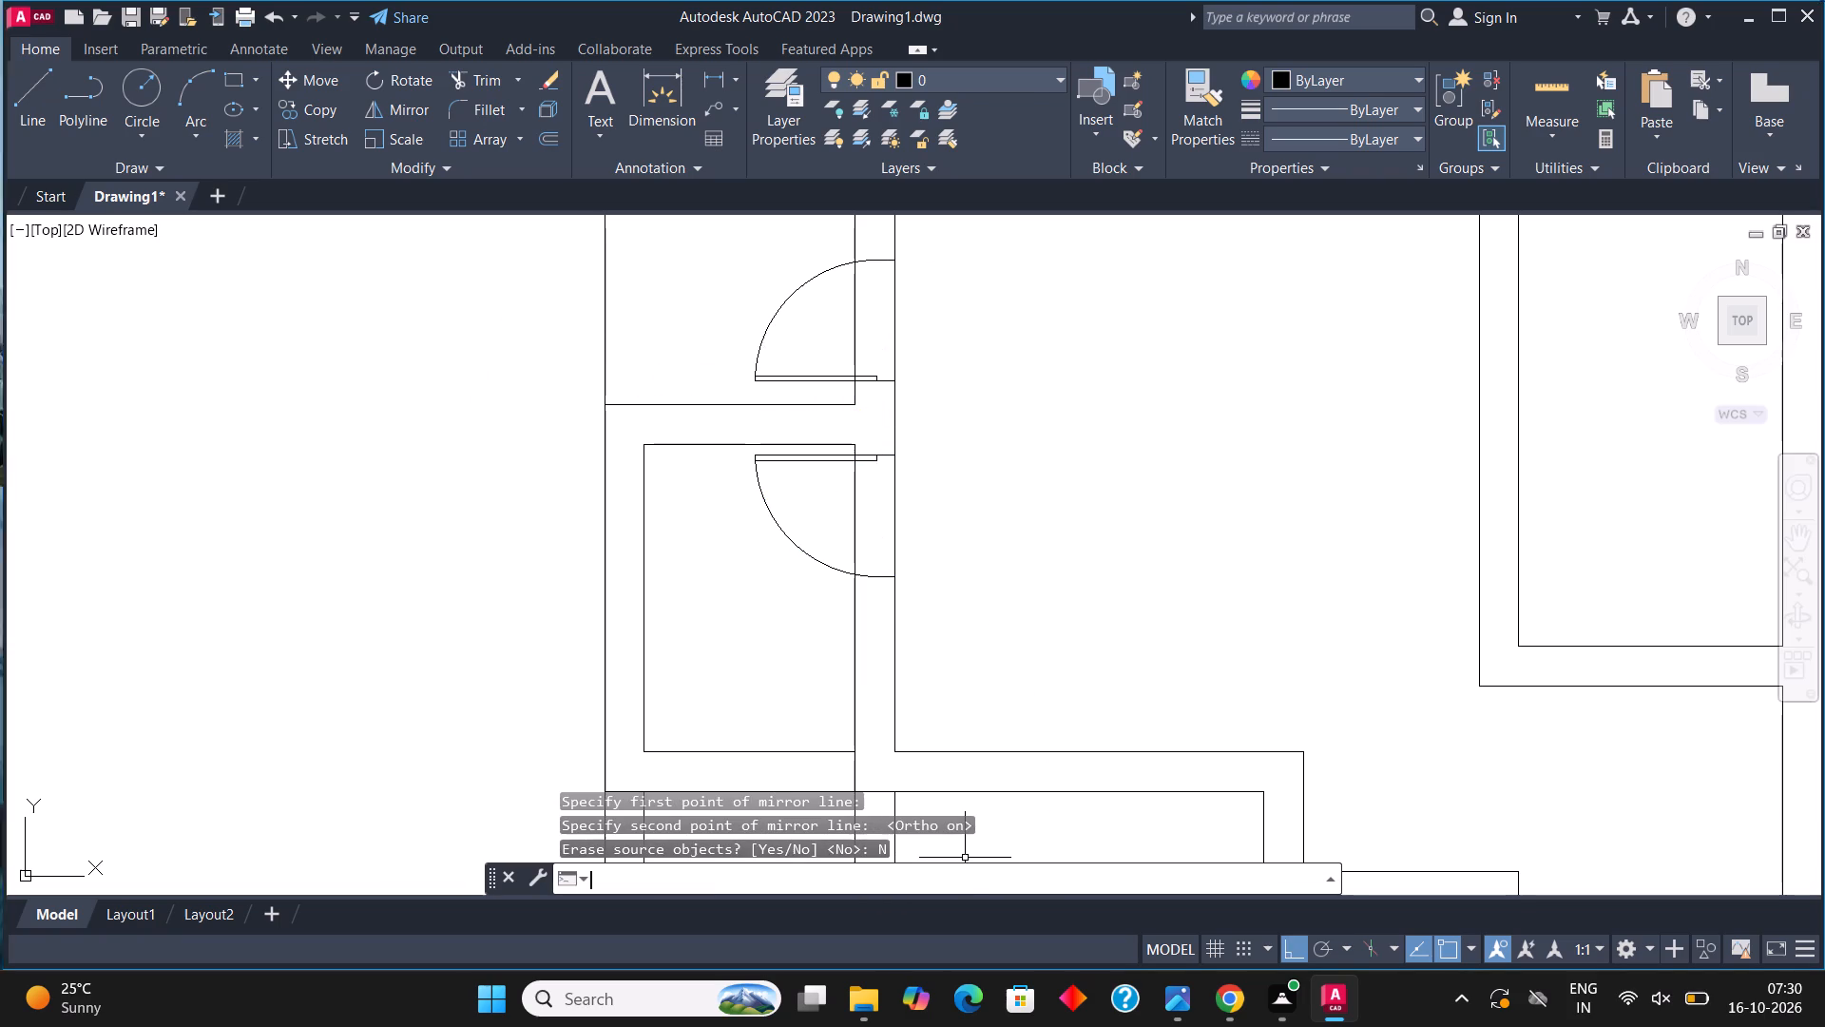
# Move the top-left room's door slightly down along the east wall, closer to the dividing wall.
pyautogui.click(799, 378)
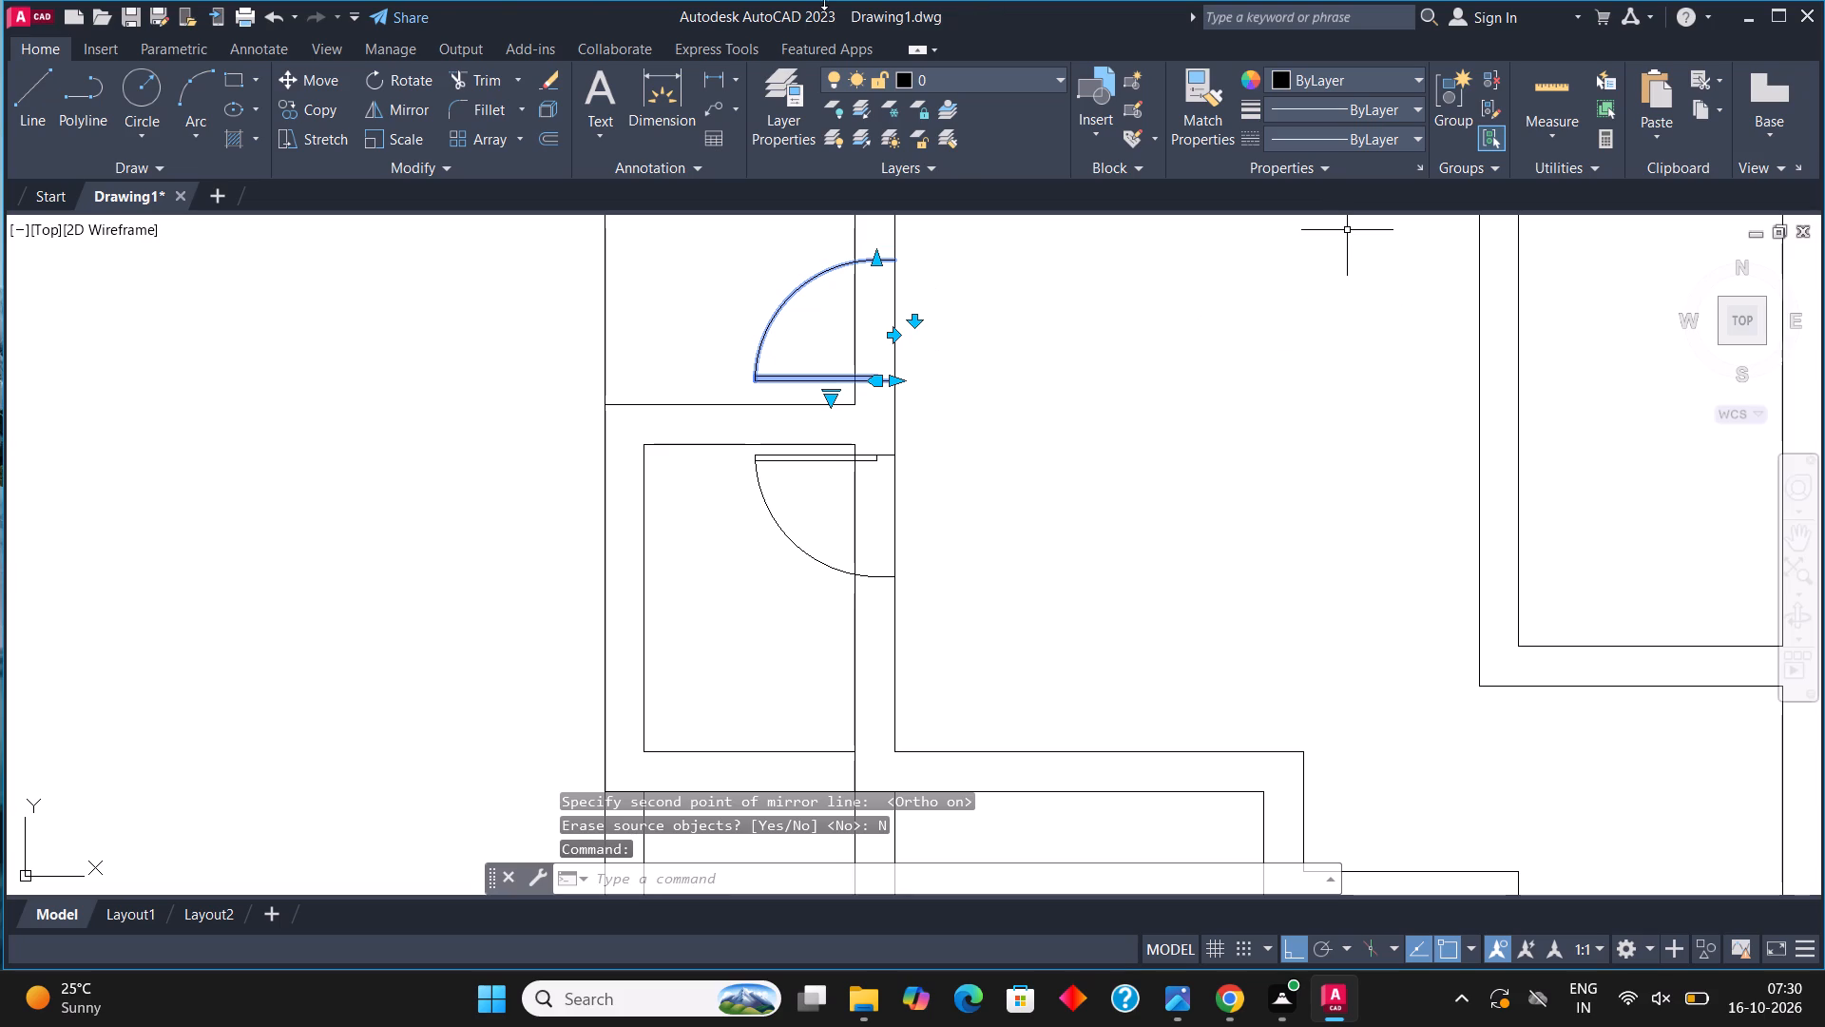
pyautogui.click(309, 82)
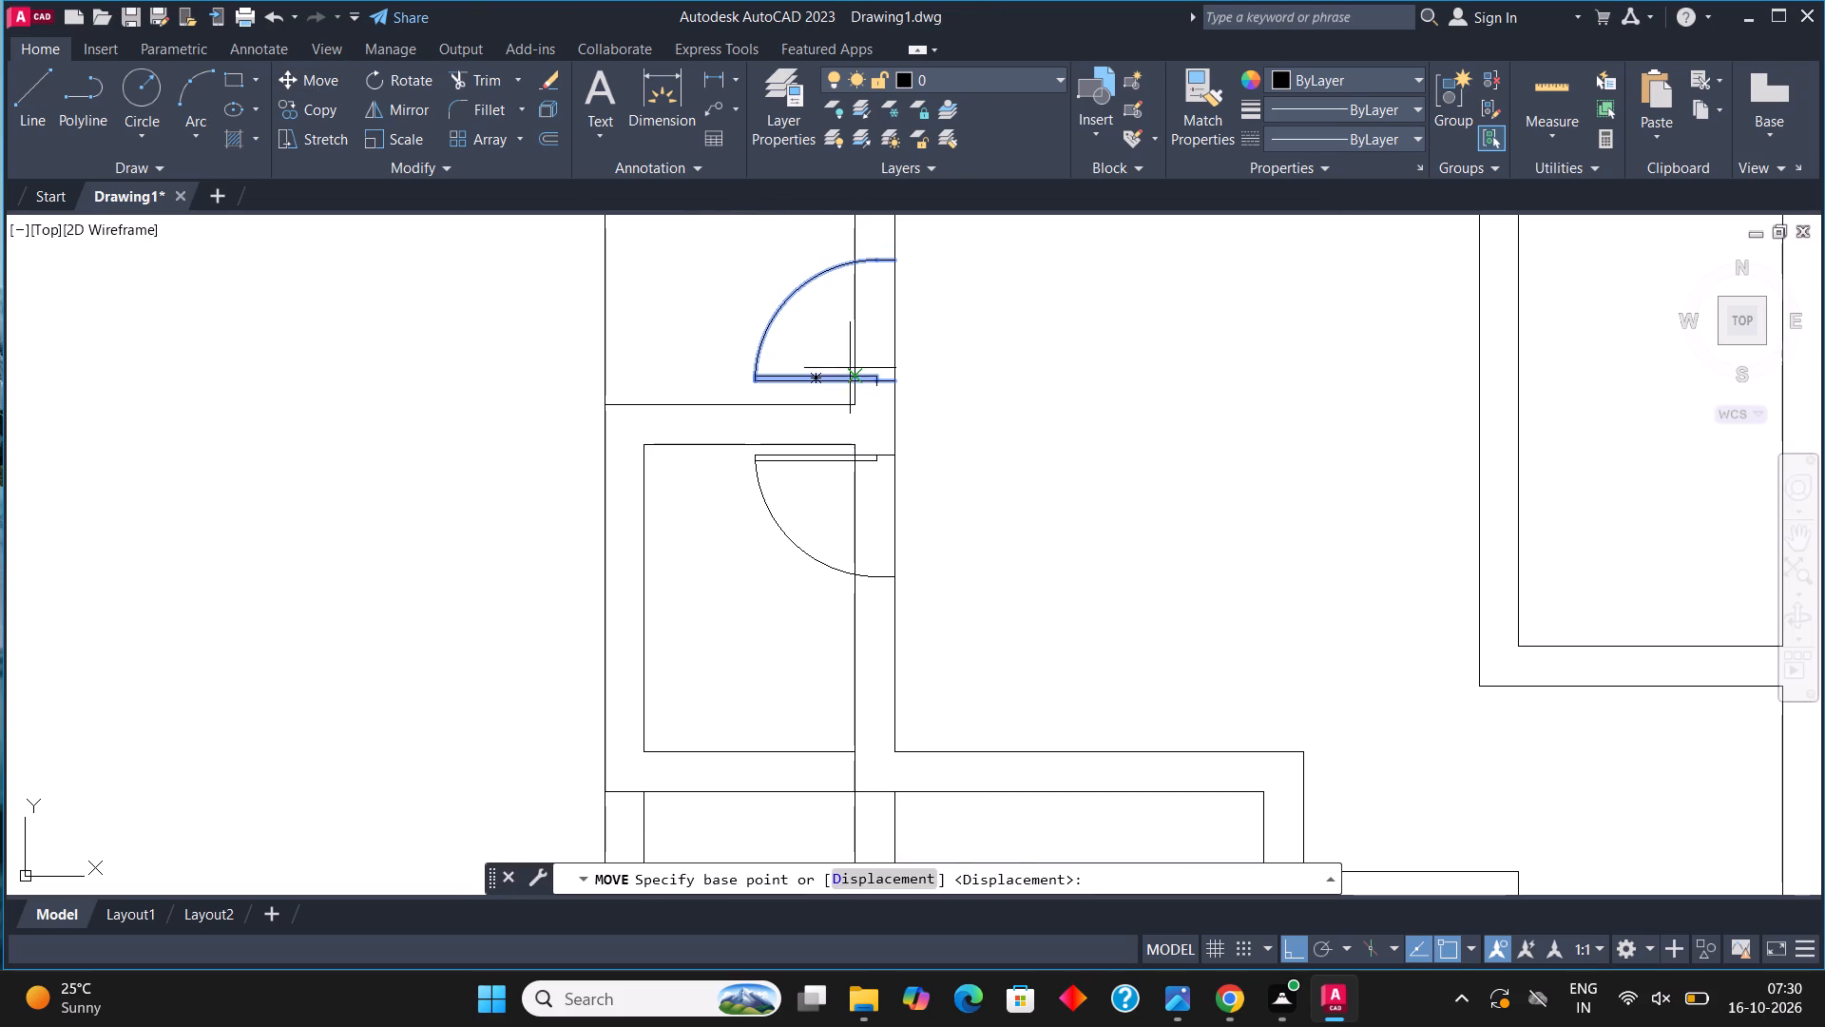
pyautogui.scroll(4, 850, 368)
pyautogui.click(1117, 454)
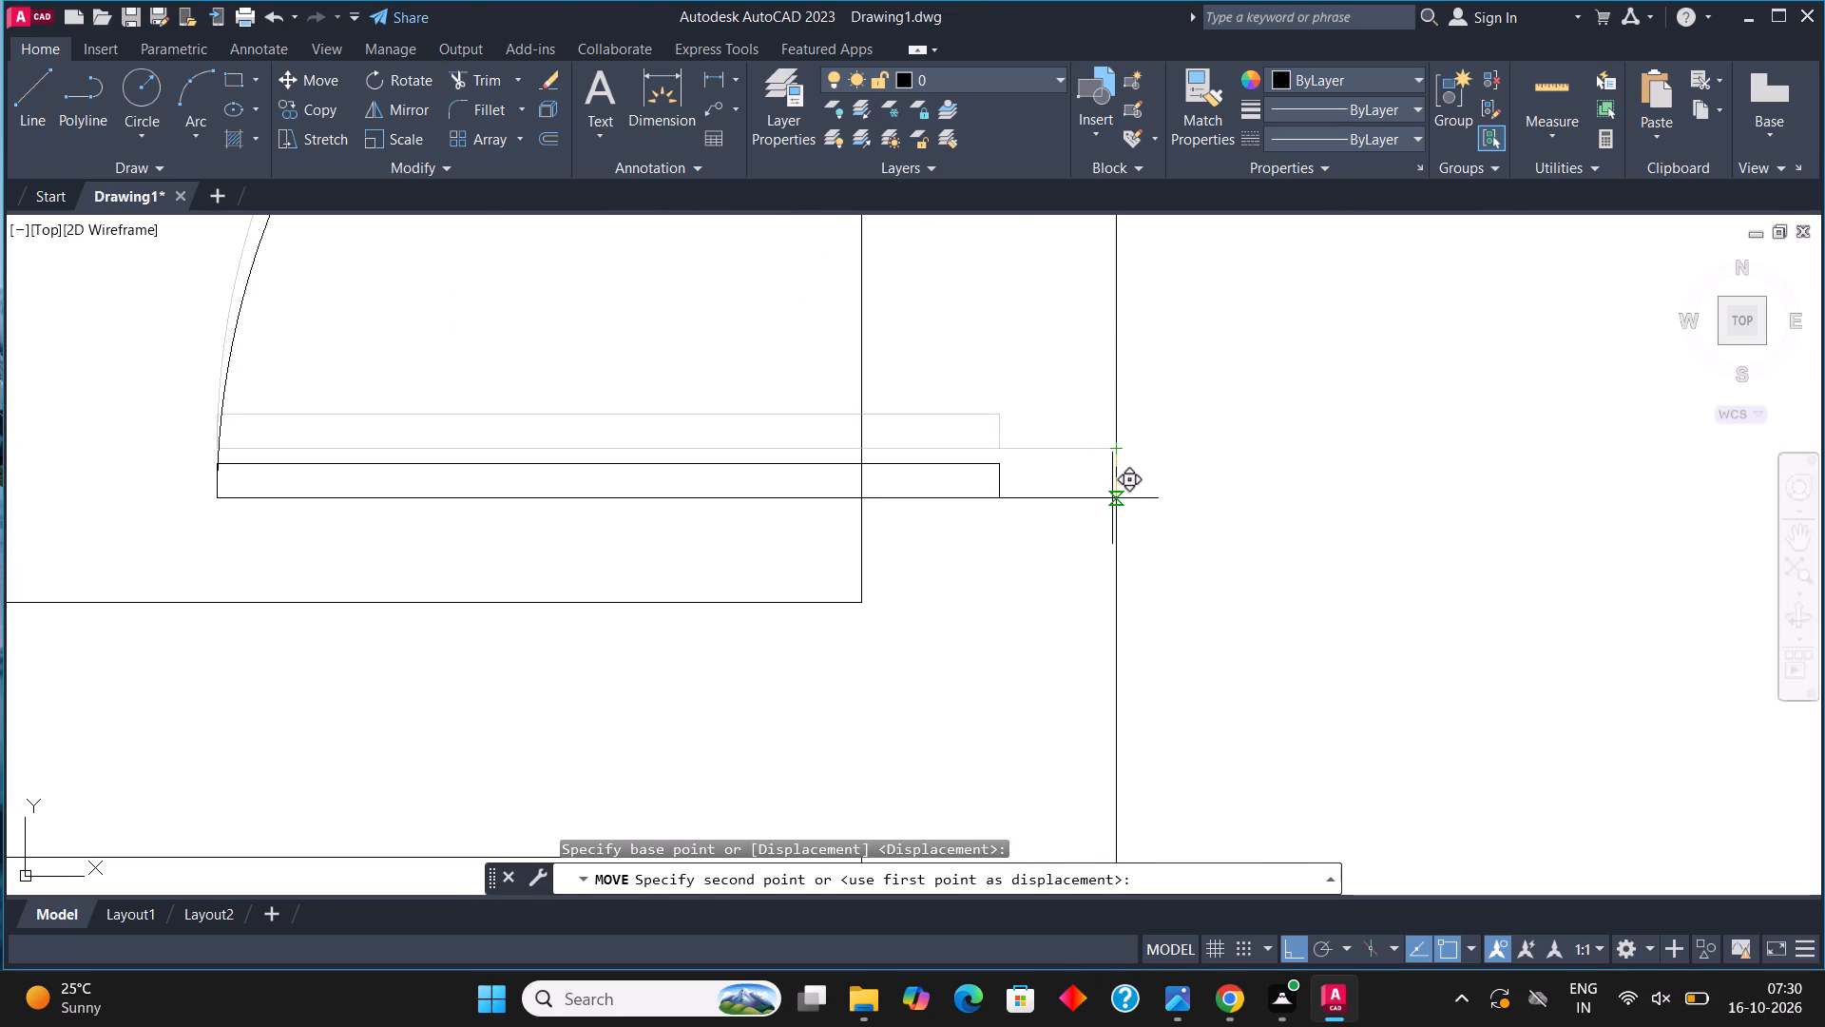
pyautogui.click(1112, 498)
# Copy the second west room's door straight down to the third room's east wall, just below the dividing wall.
pyautogui.scroll(-4, 541, 454)
pyautogui.scroll(-3, 609, 404)
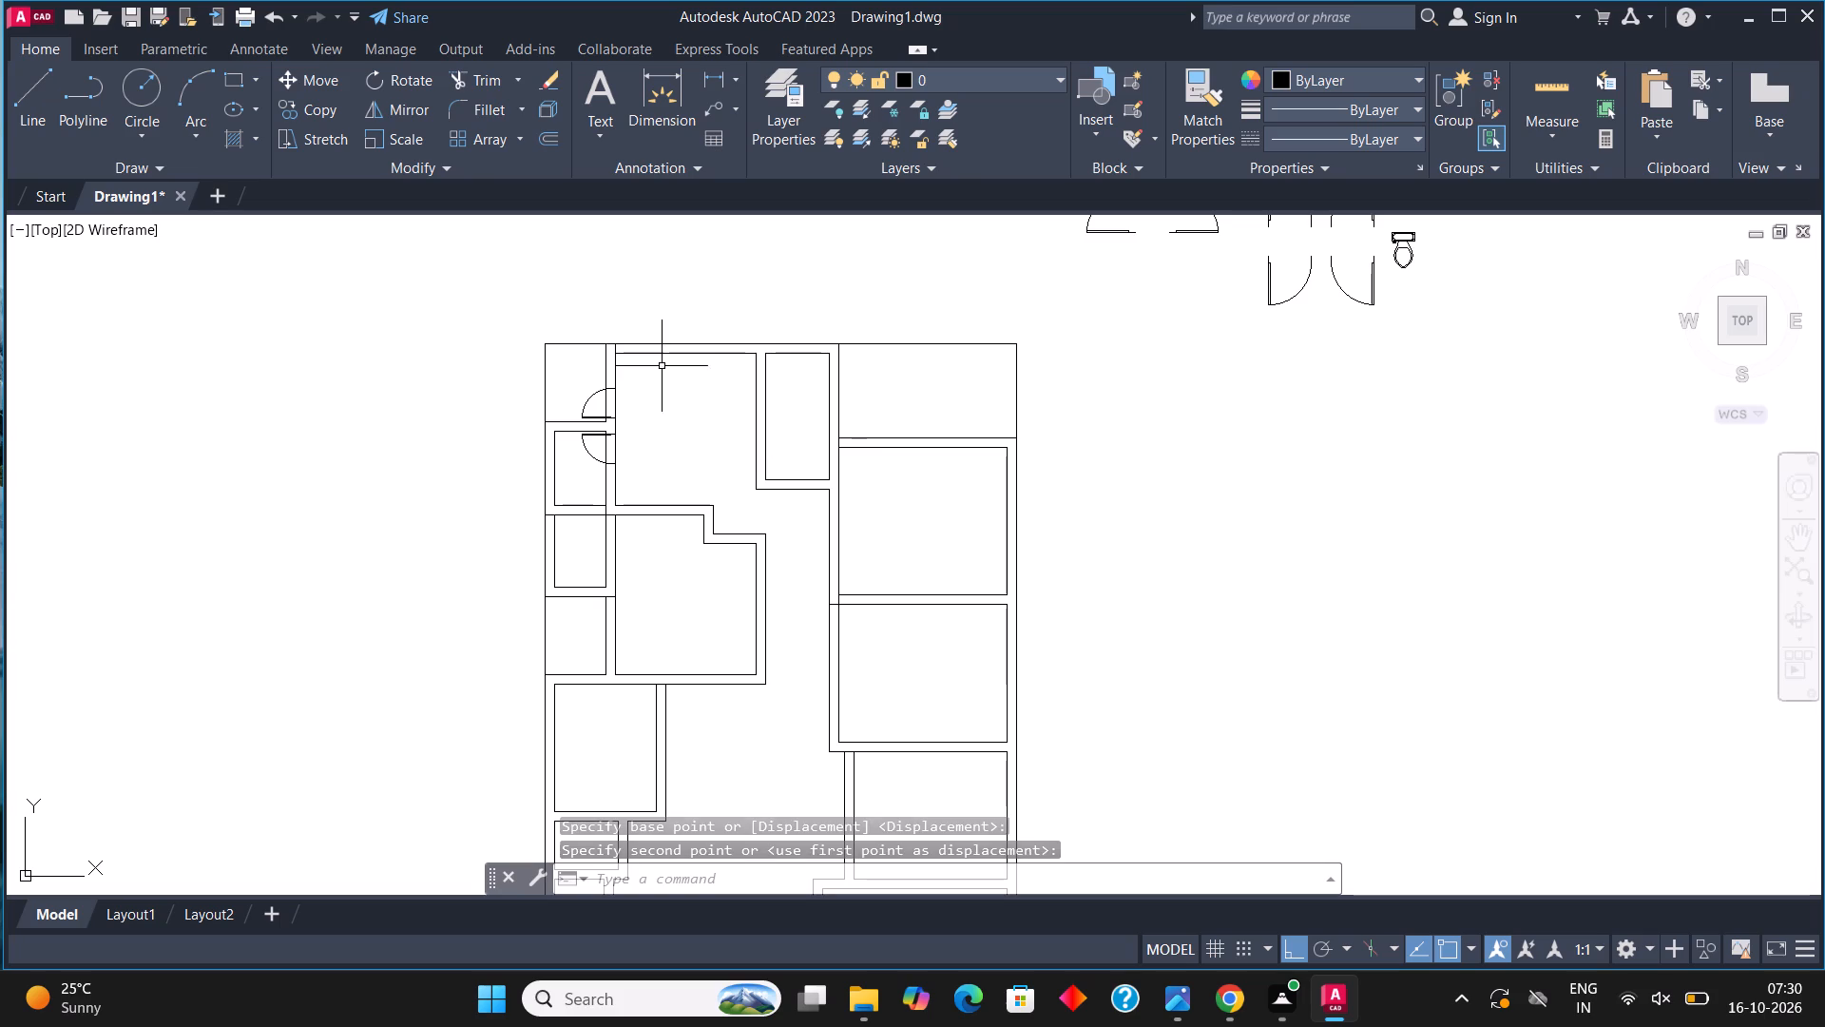
pyautogui.click(587, 459)
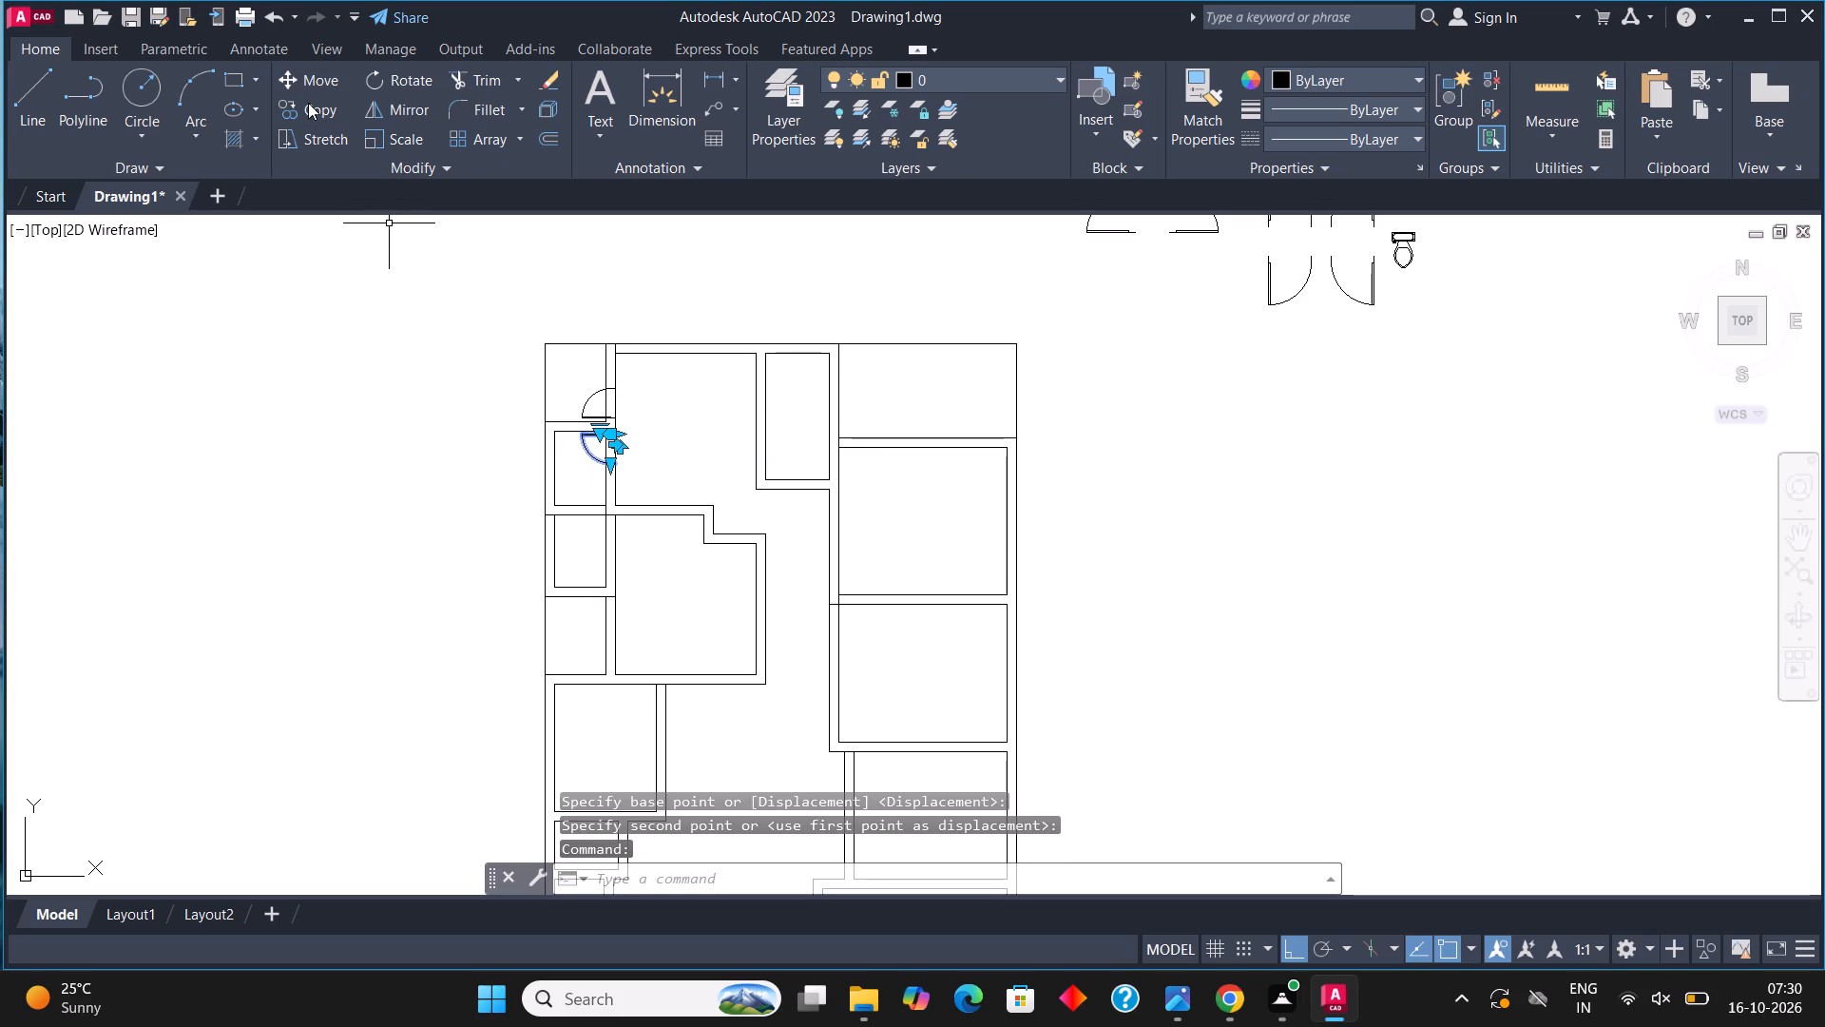
pyautogui.click(308, 103)
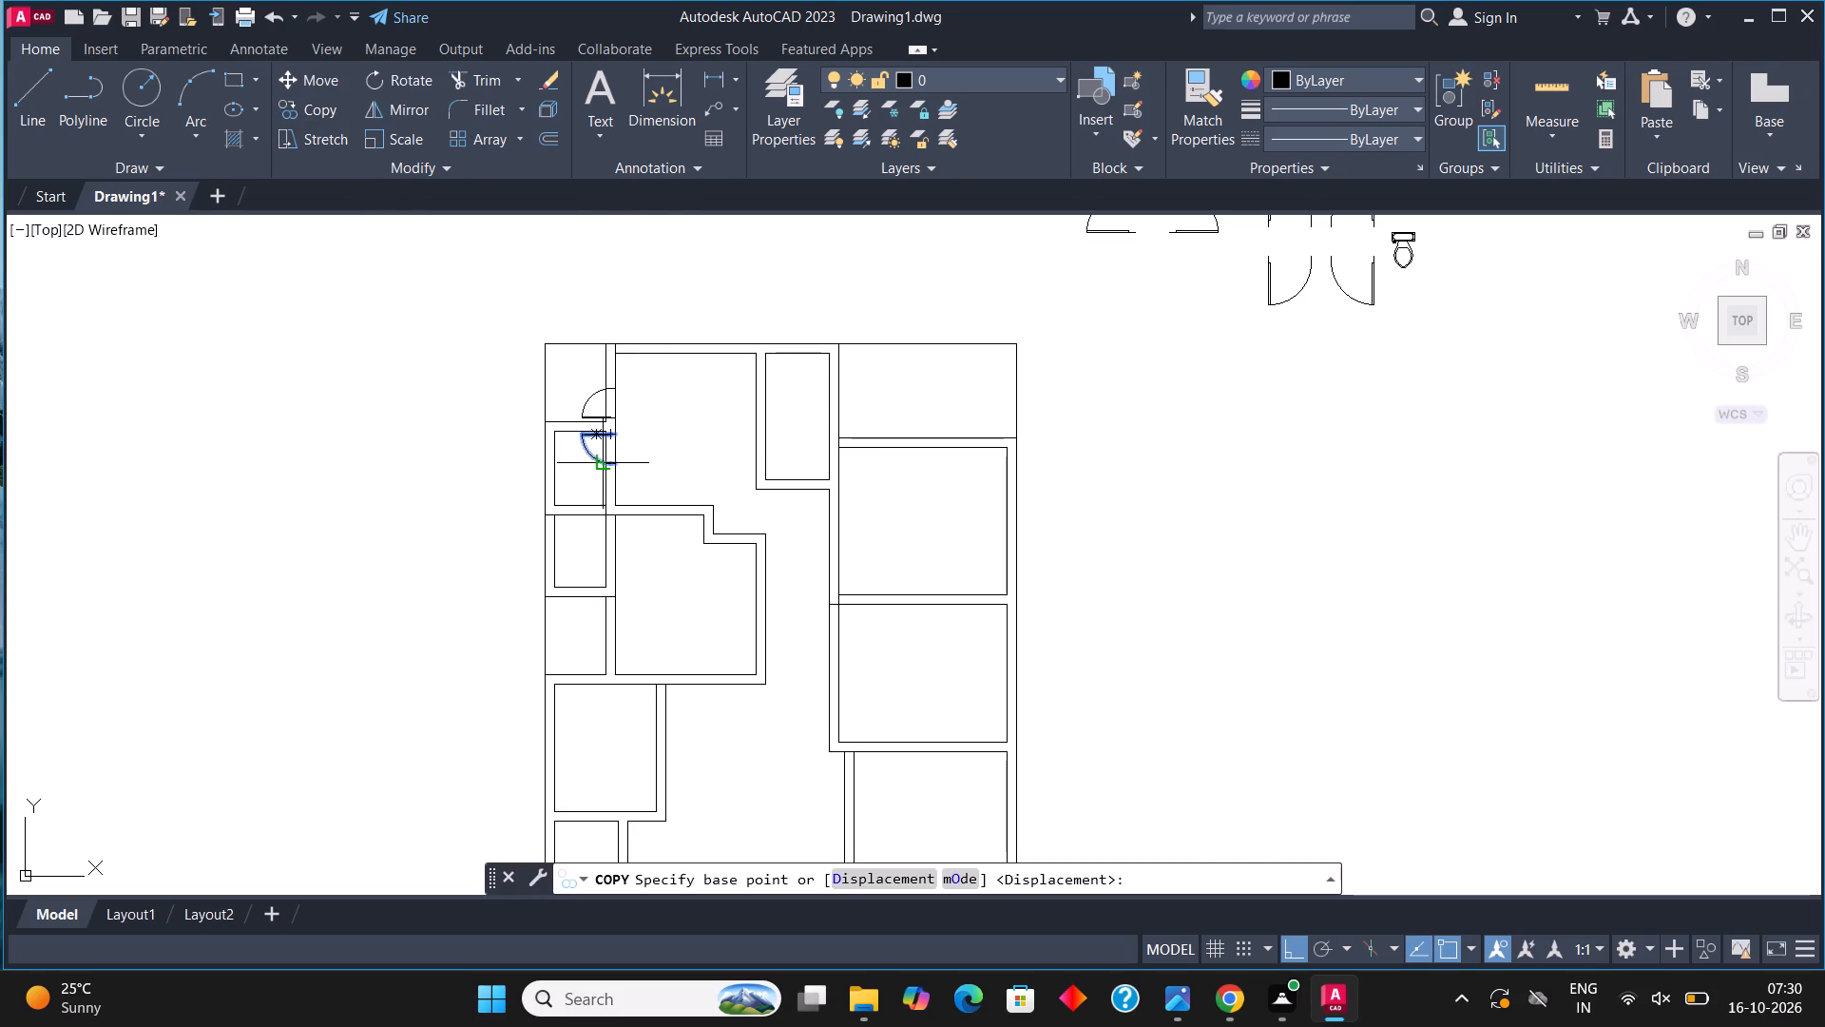
pyautogui.scroll(5, 601, 445)
pyautogui.click(721, 335)
pyautogui.scroll(-4, 723, 339)
pyautogui.scroll(5, 702, 486)
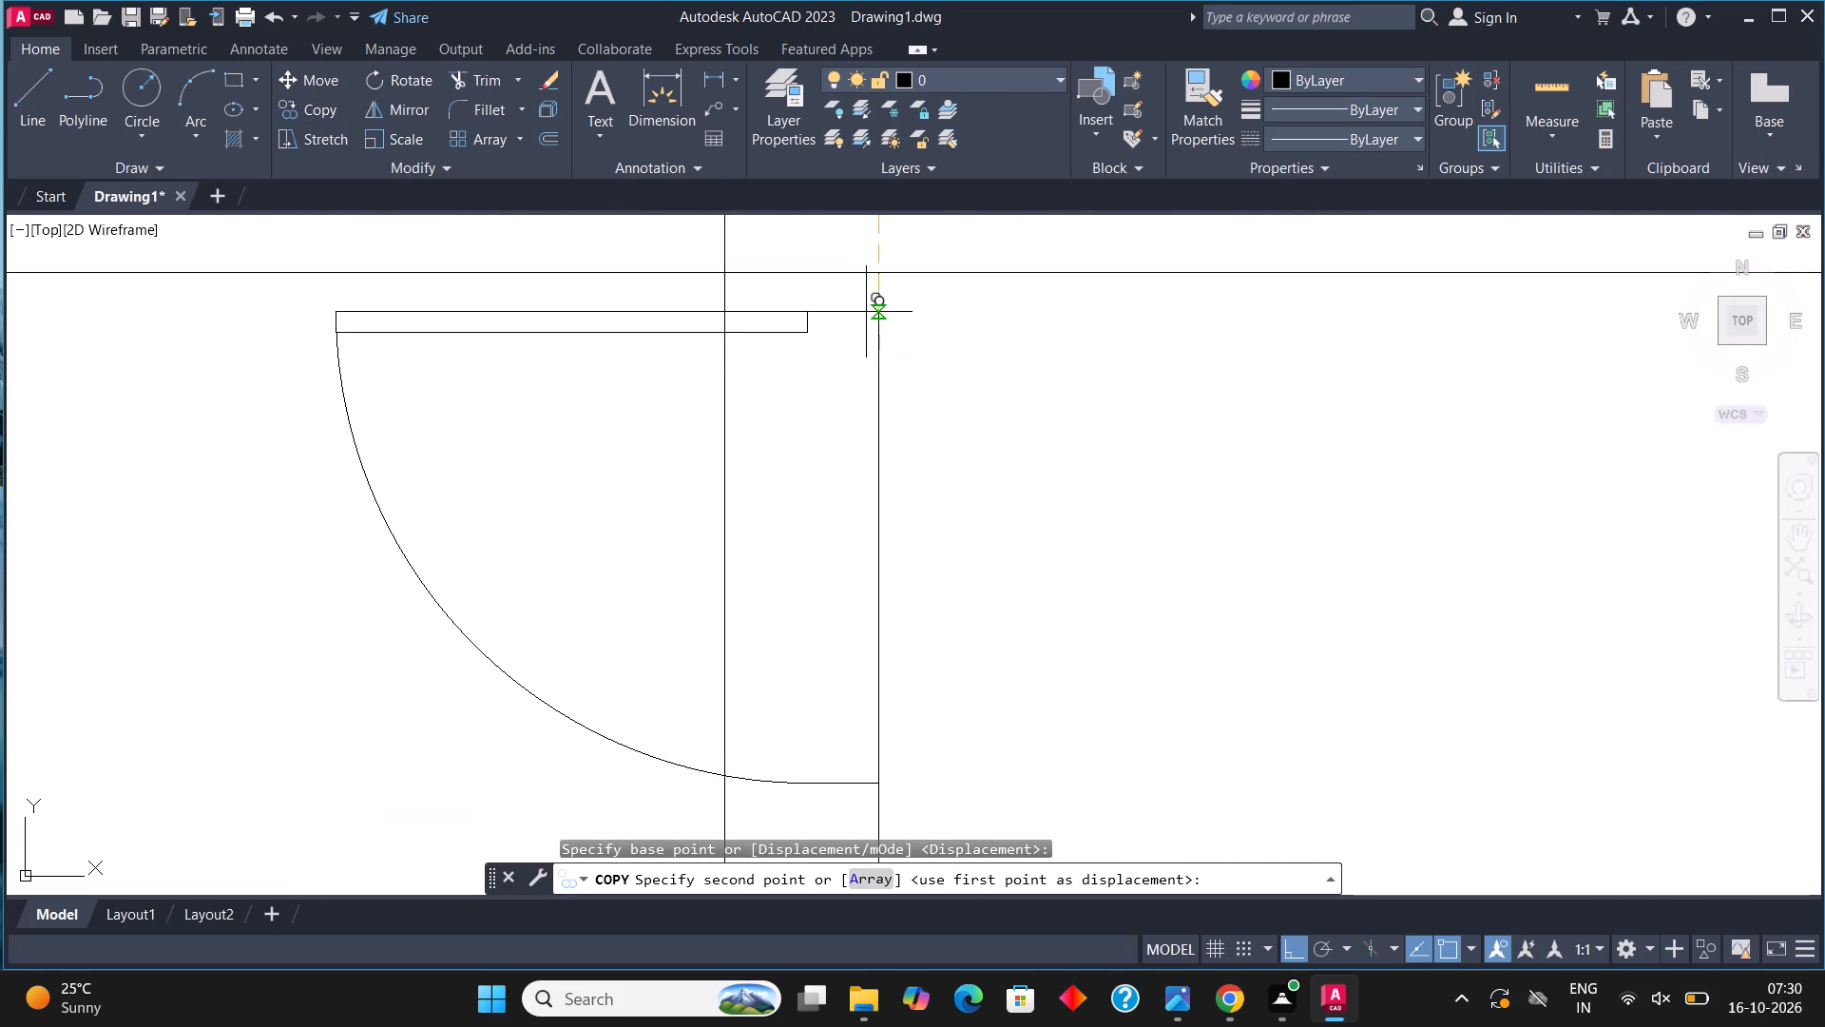
pyautogui.click(869, 309)
pyautogui.scroll(-5, 630, 370)
pyautogui.press('Escape')
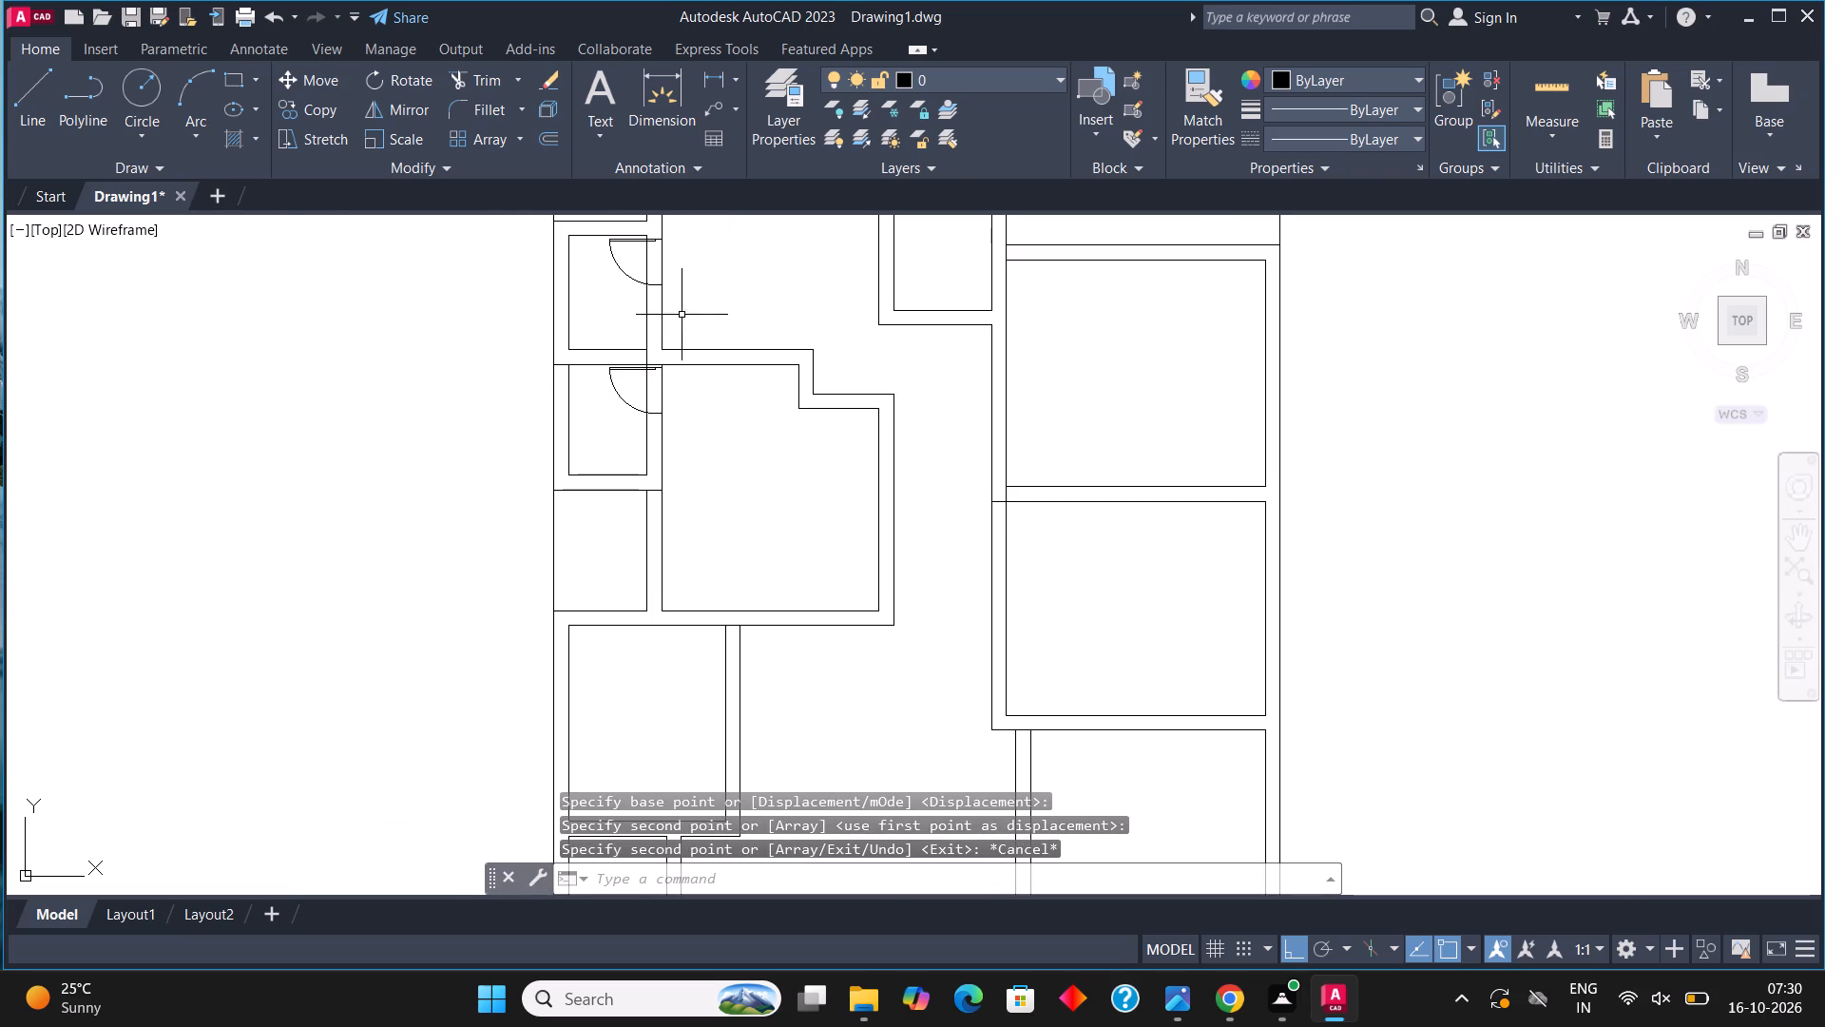
# Copy the third west room's door straight down to the fourth room's east wall, just below the dividing wall.
pyautogui.moveTo(681, 369); pyautogui.dragTo(710, 251, button='middle')
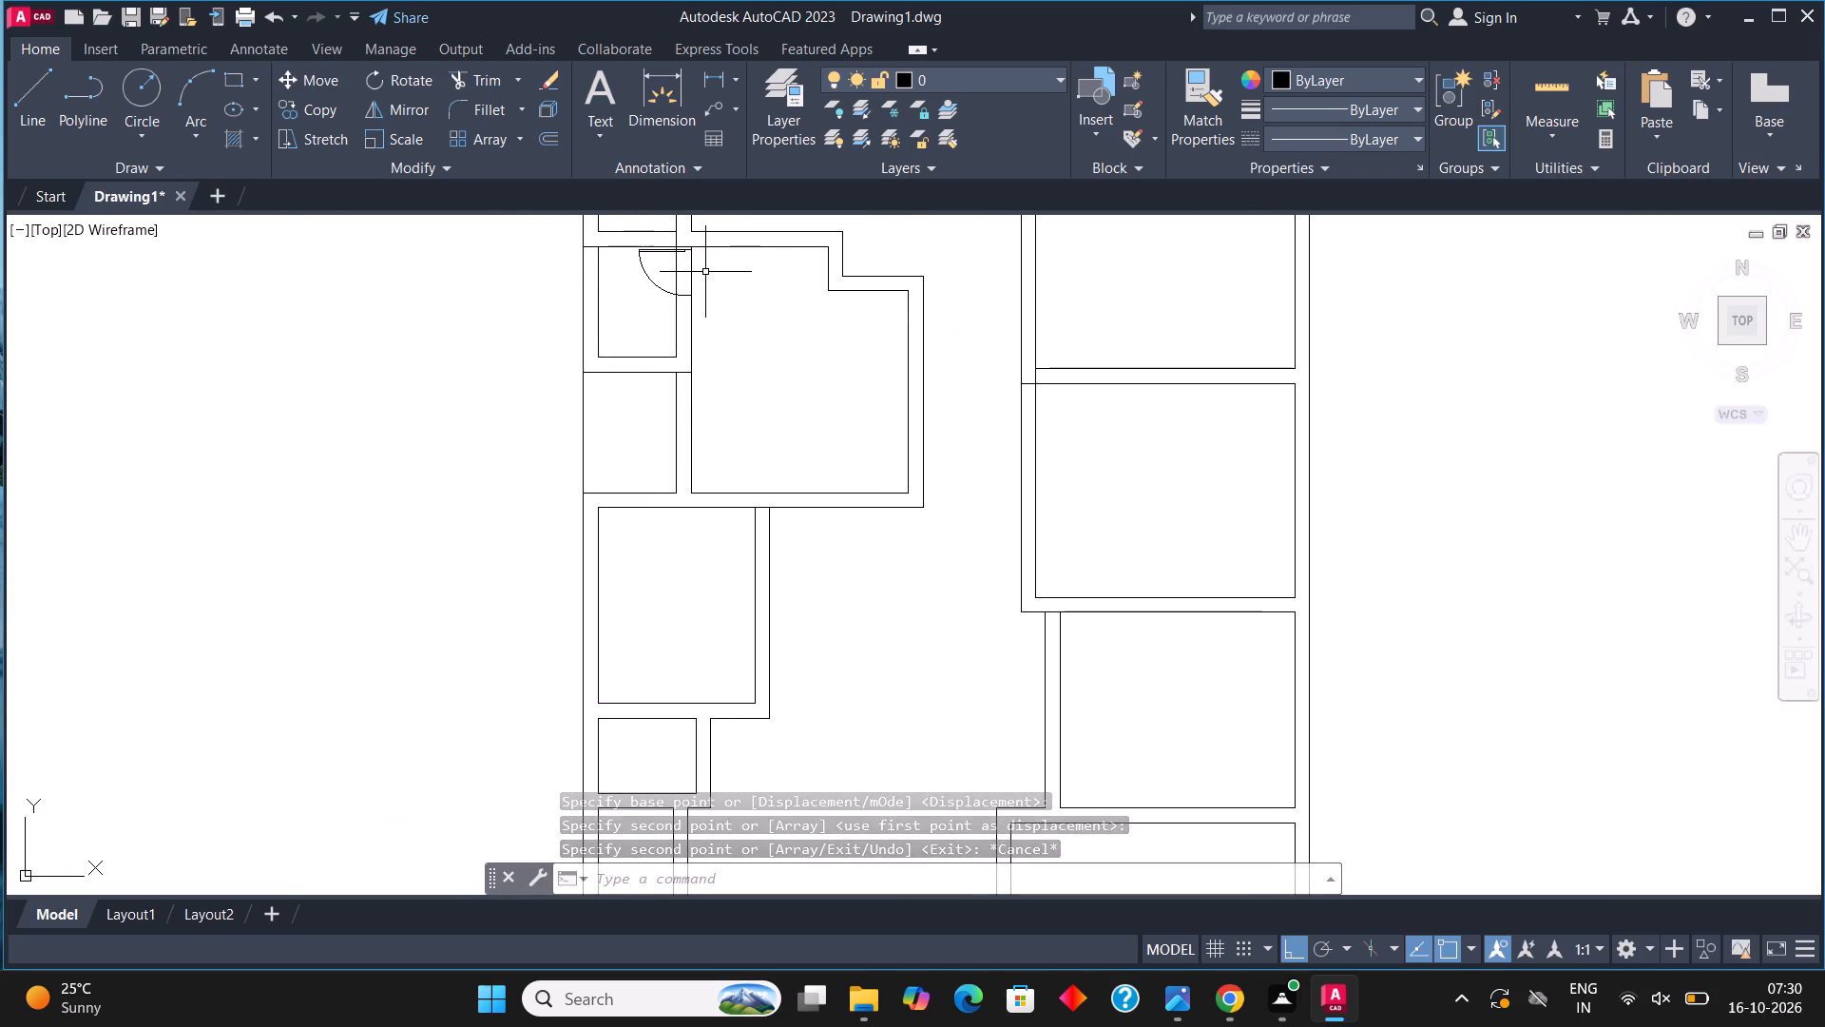
pyautogui.scroll(1, 662, 320)
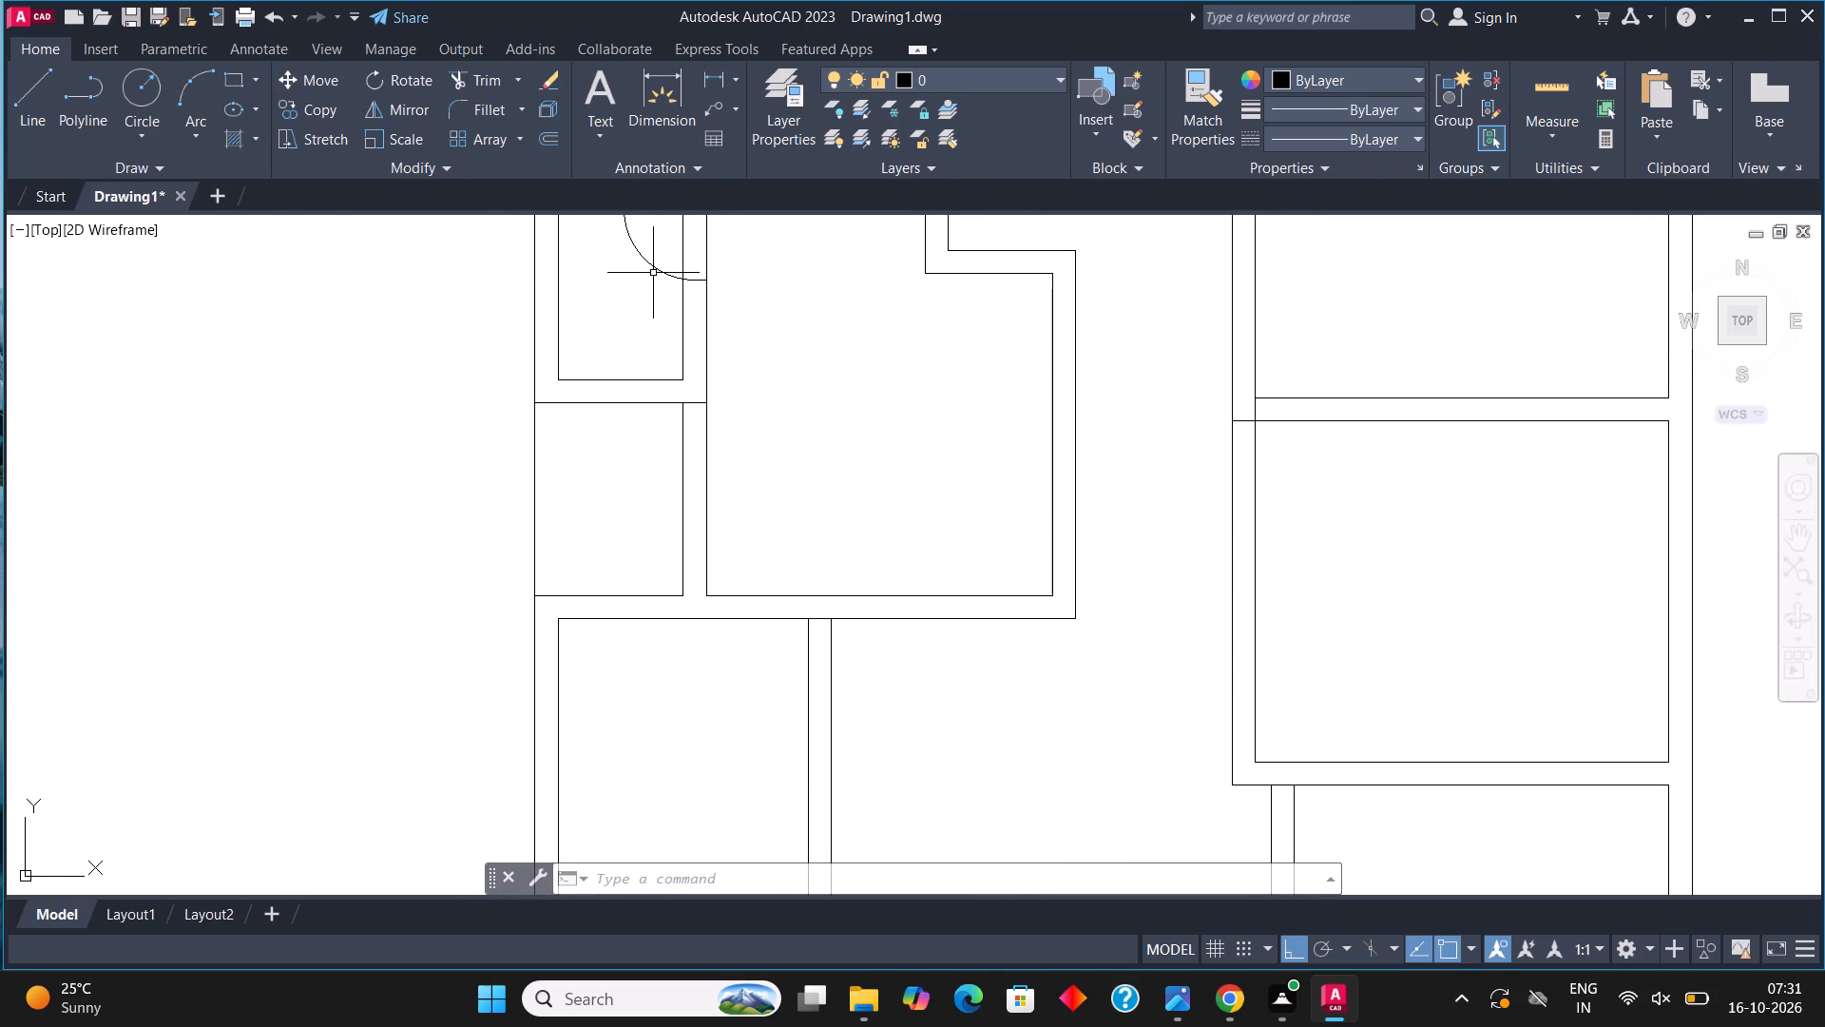
pyautogui.click(653, 273)
pyautogui.click(578, 242)
pyautogui.click(305, 113)
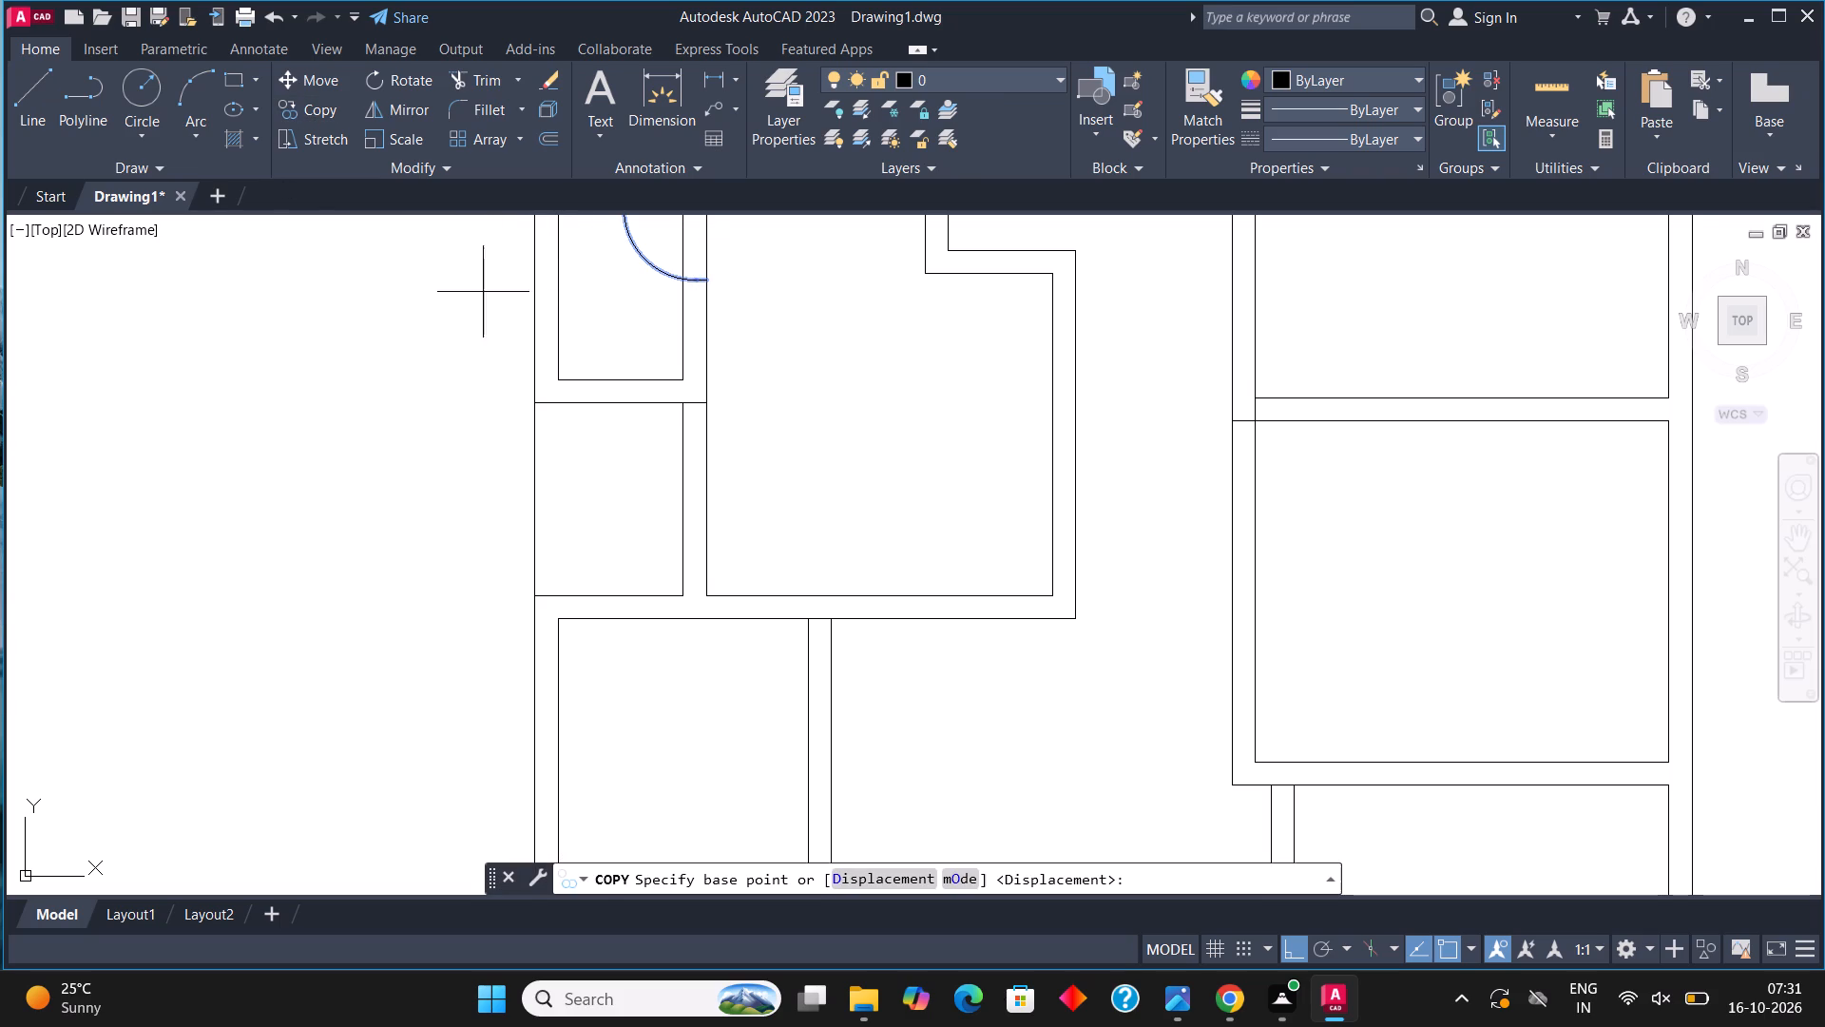
pyautogui.scroll(-2, 693, 615)
pyautogui.scroll(4, 683, 444)
pyautogui.click(782, 526)
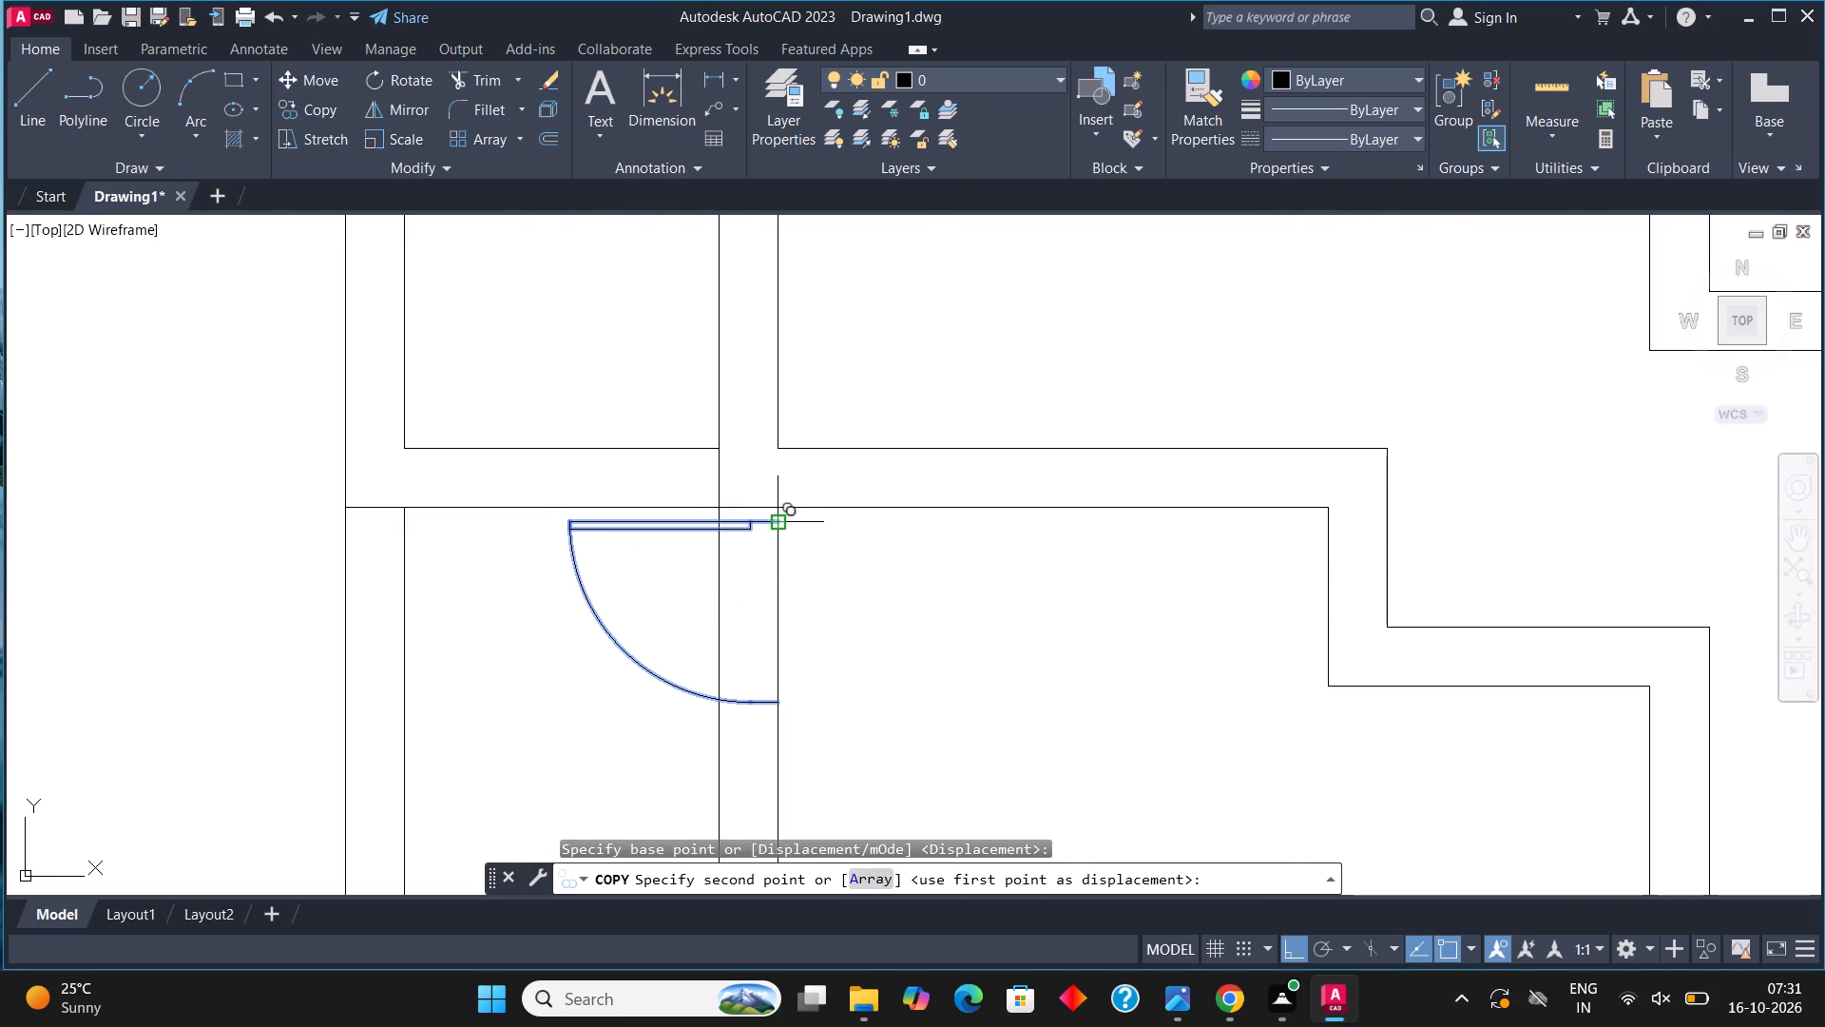
pyautogui.scroll(-3, 782, 524)
pyautogui.scroll(4, 772, 676)
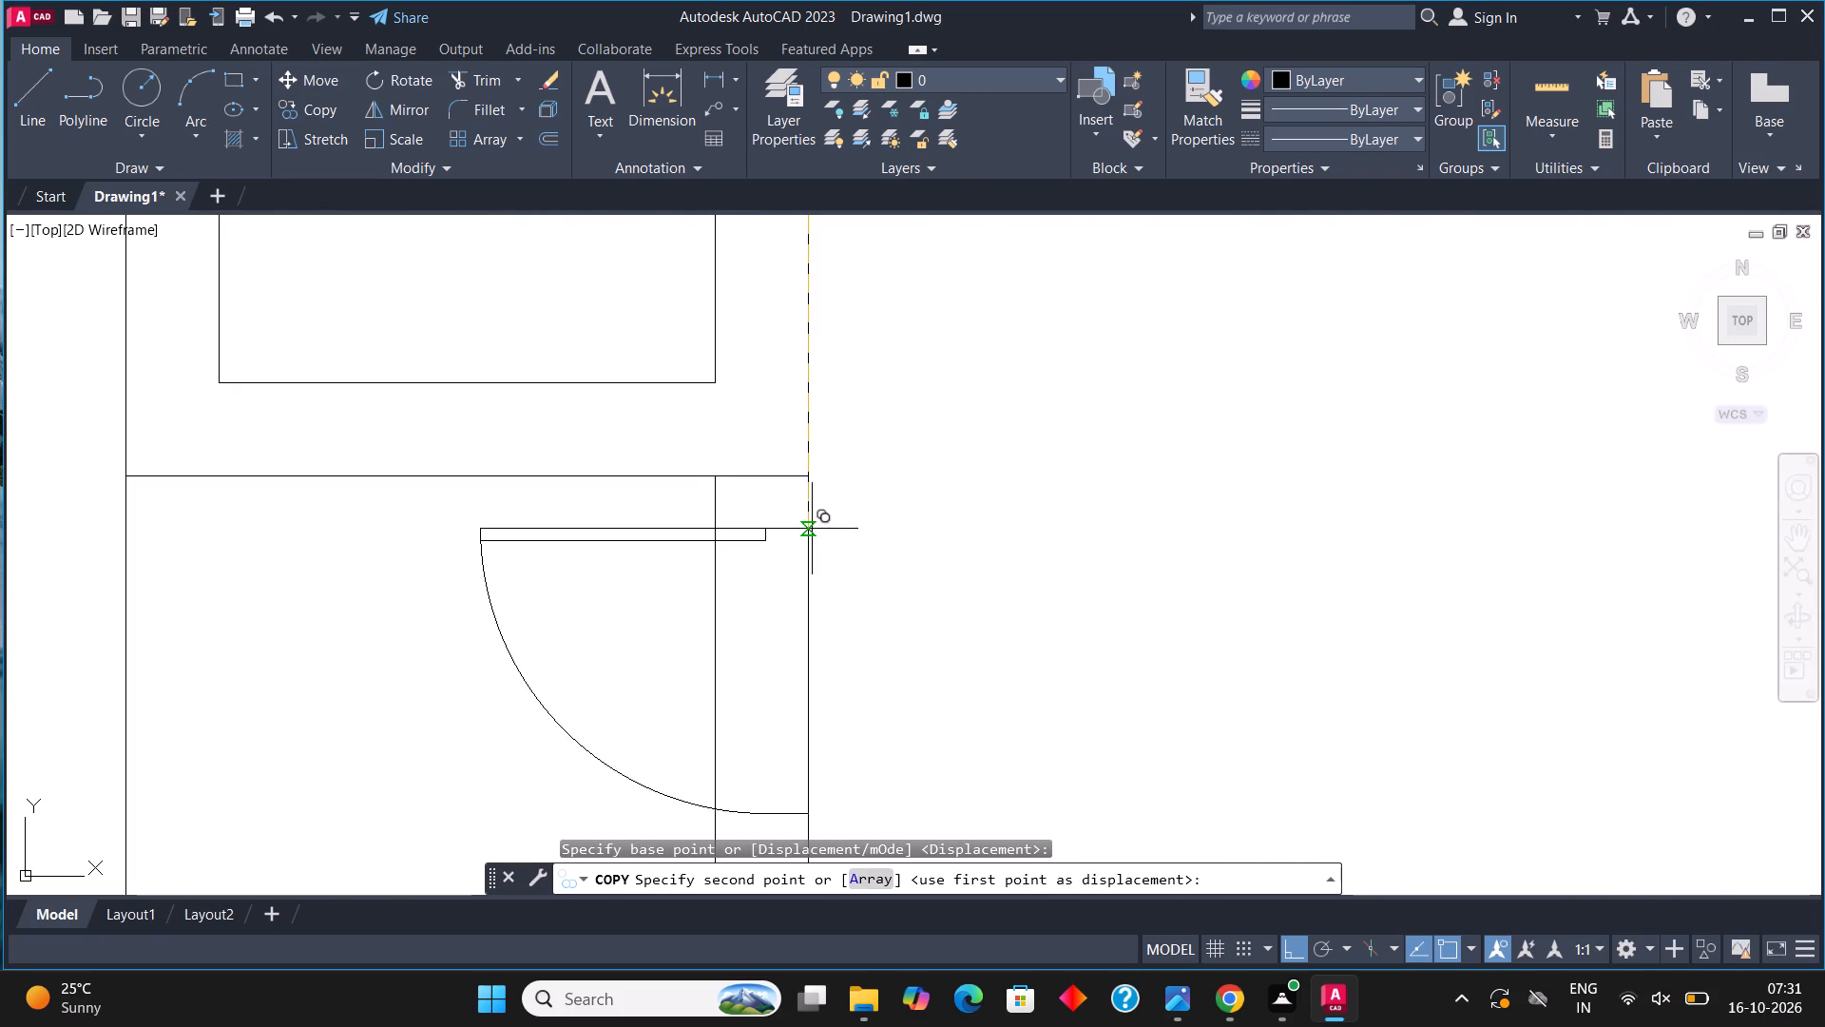
pyautogui.click(810, 505)
pyautogui.press('Escape')
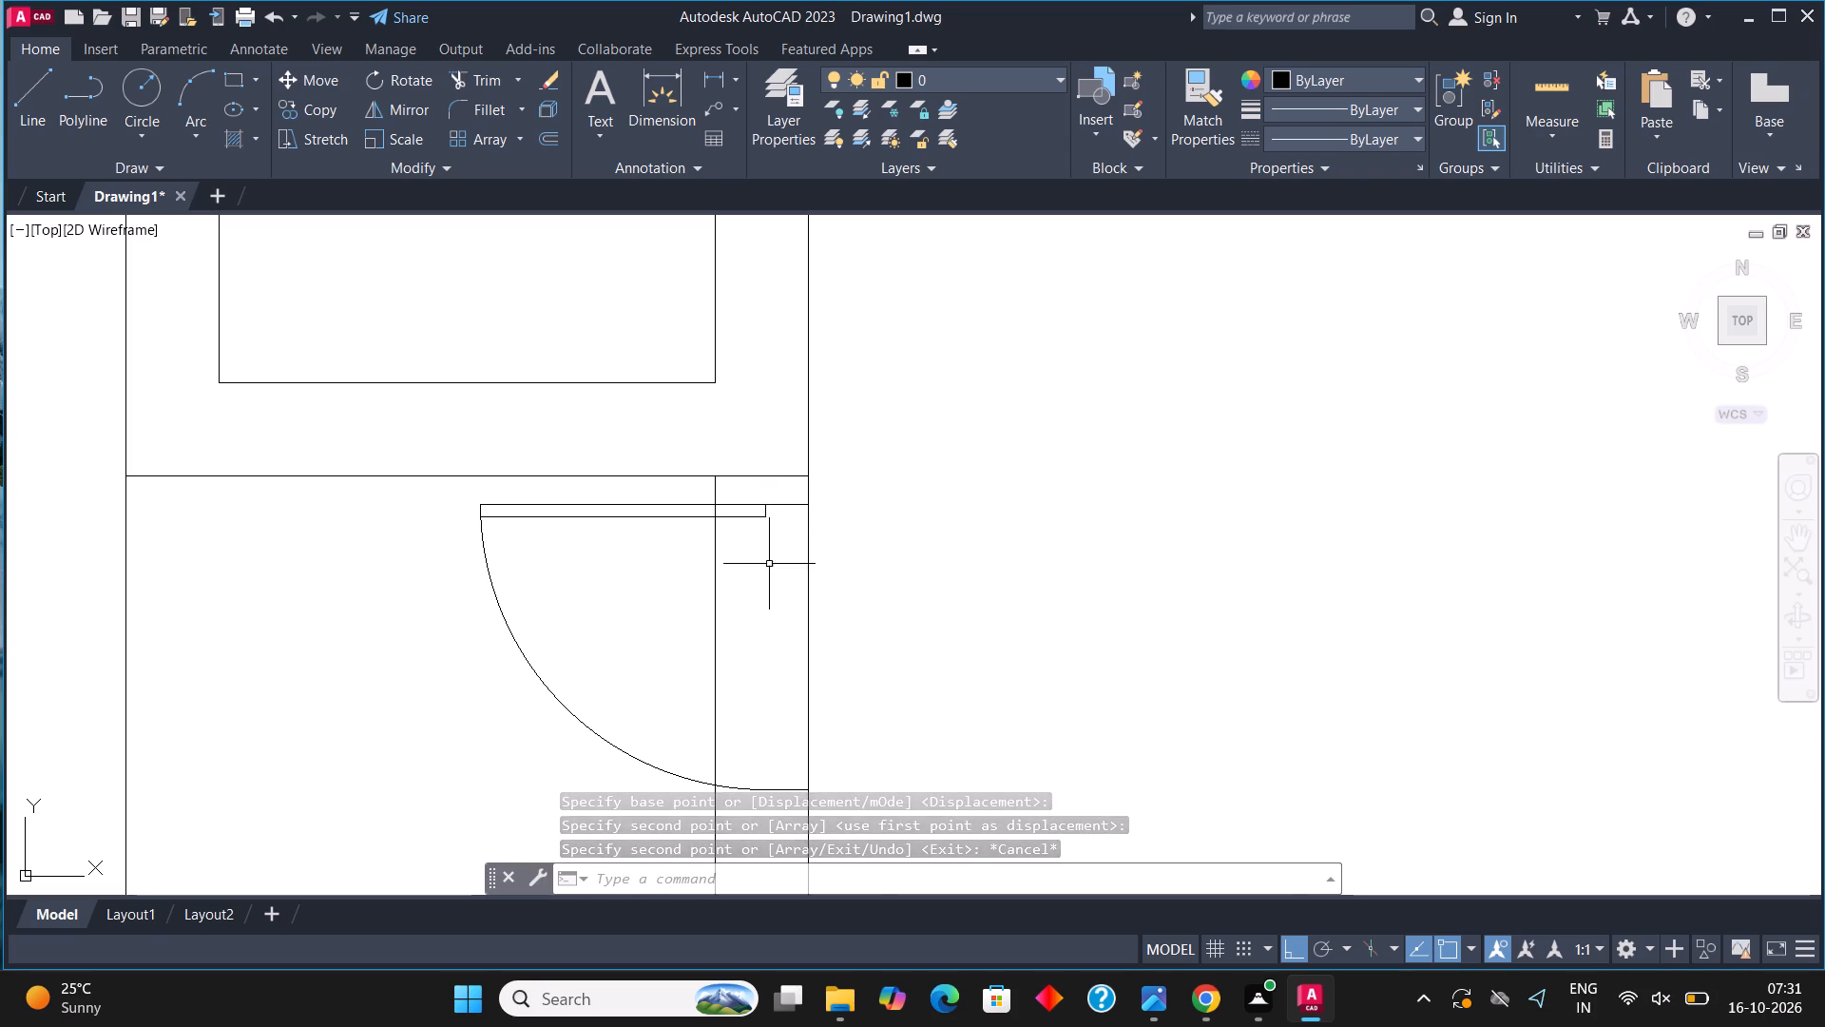
# With Ortho off, copy the top-left room's door to the small southwest room, onto the east wall's outer face near its lower corner.
pyautogui.scroll(-4, 771, 571)
pyautogui.scroll(3, 762, 293)
pyautogui.click(721, 286)
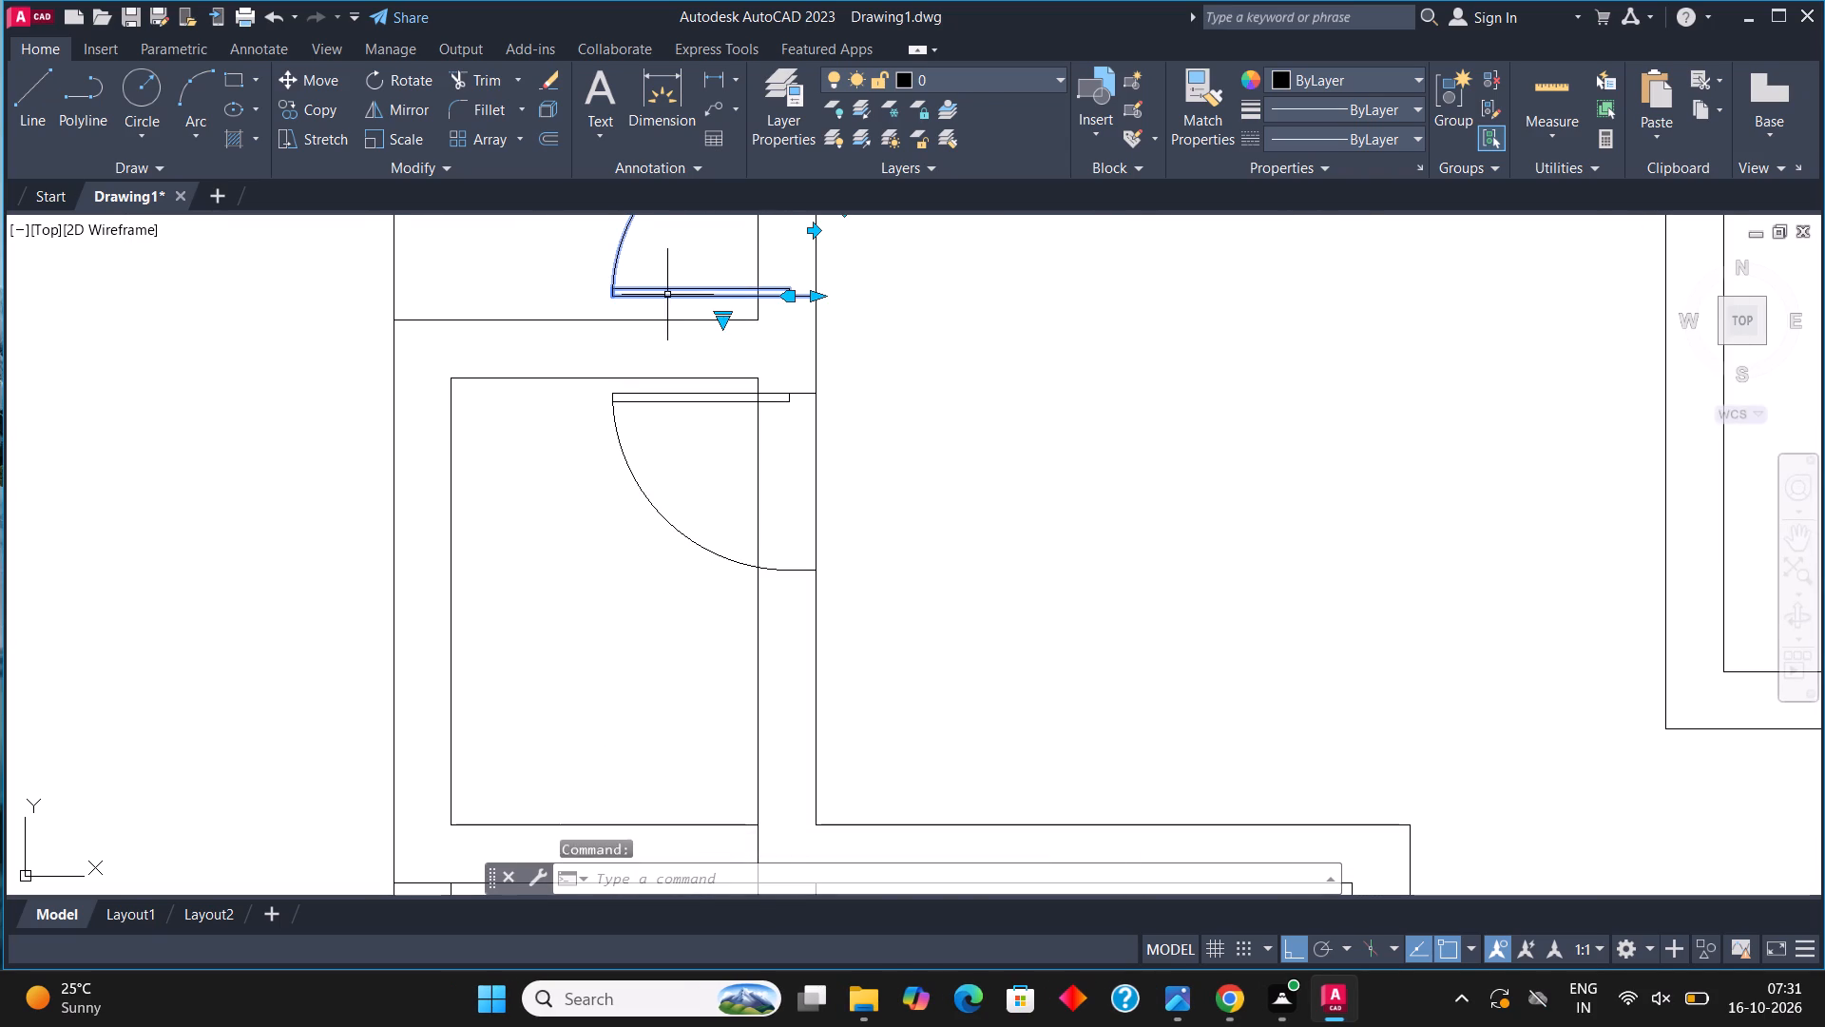
pyautogui.click(312, 109)
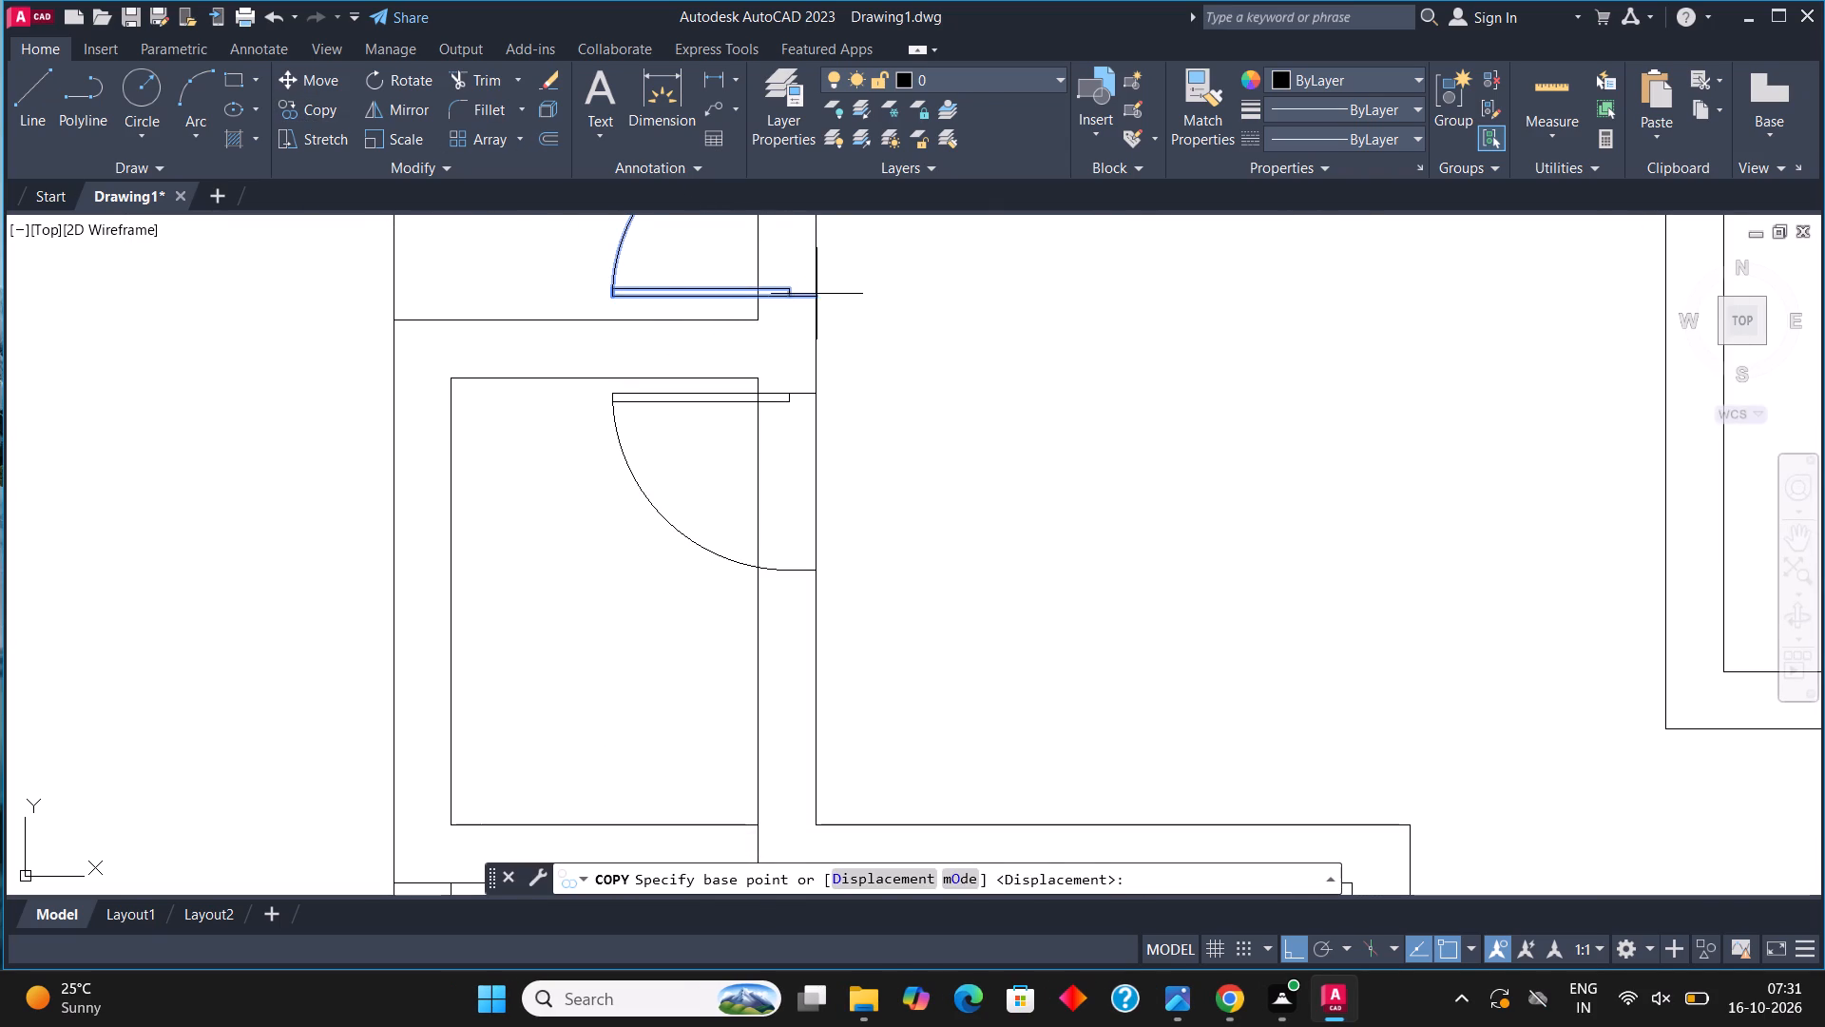
pyautogui.click(819, 299)
pyautogui.scroll(-5, 819, 307)
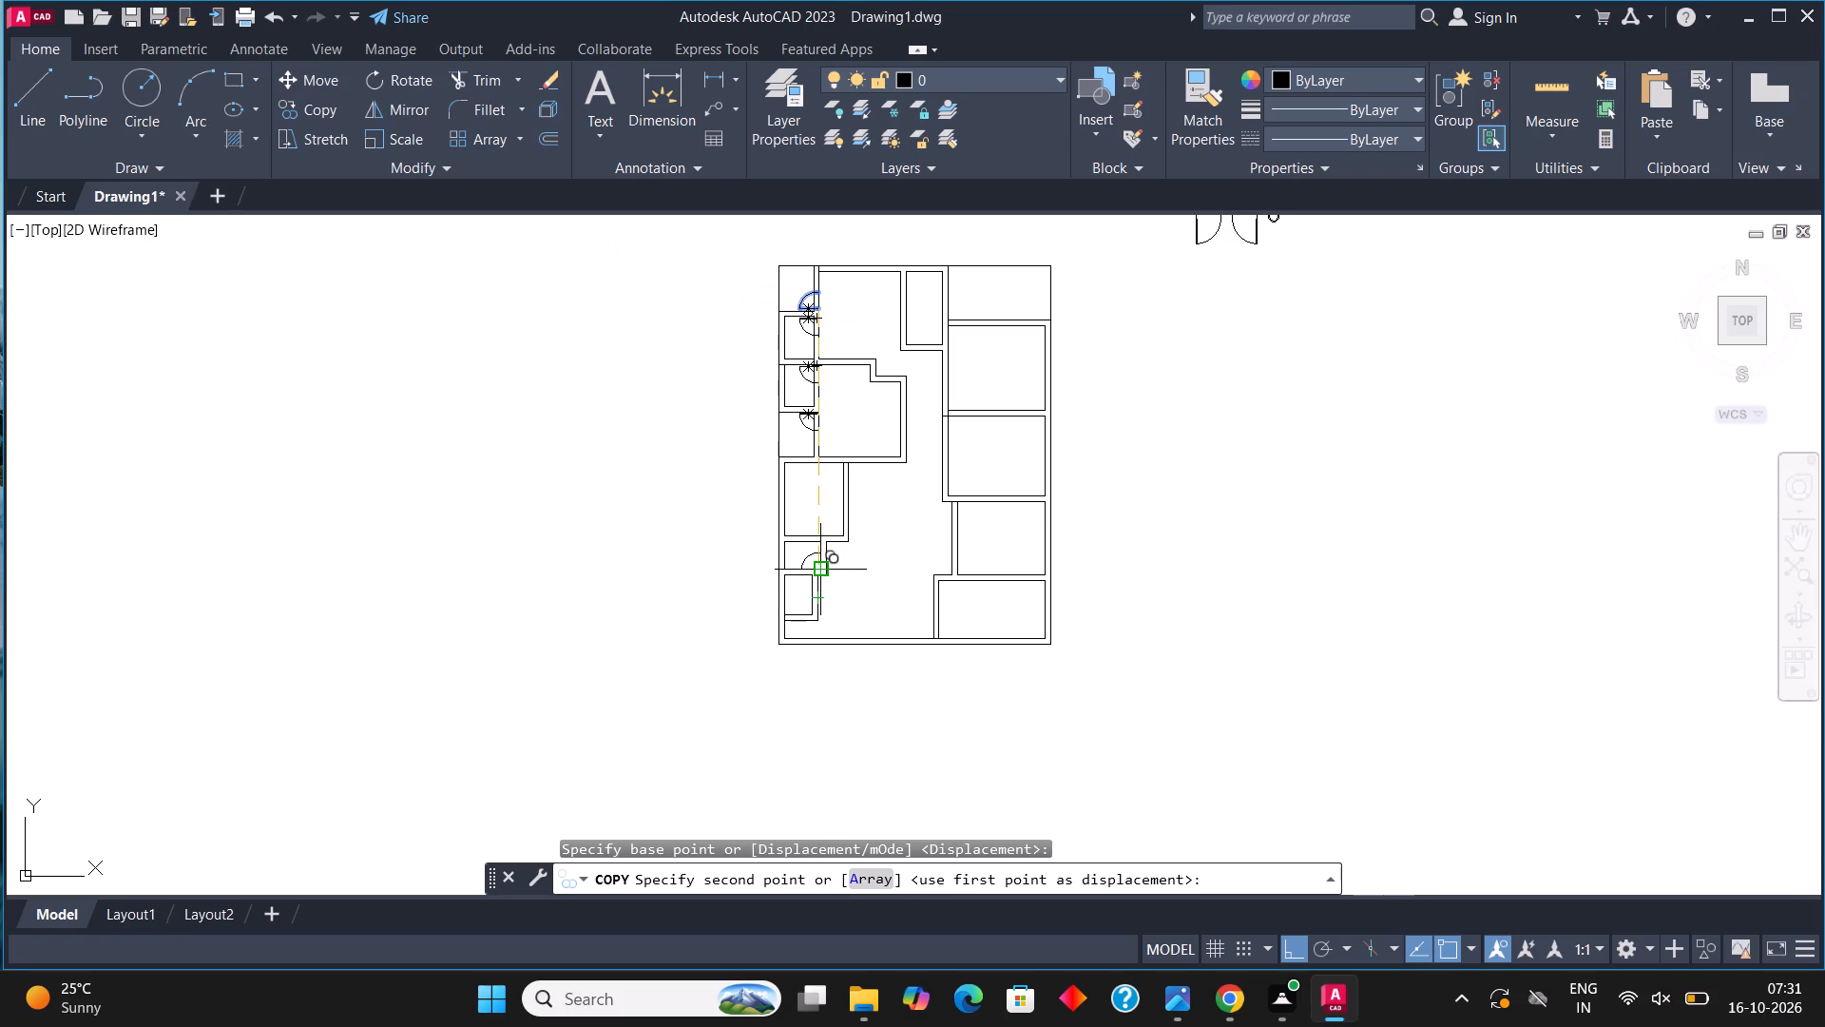
pyautogui.scroll(5, 818, 584)
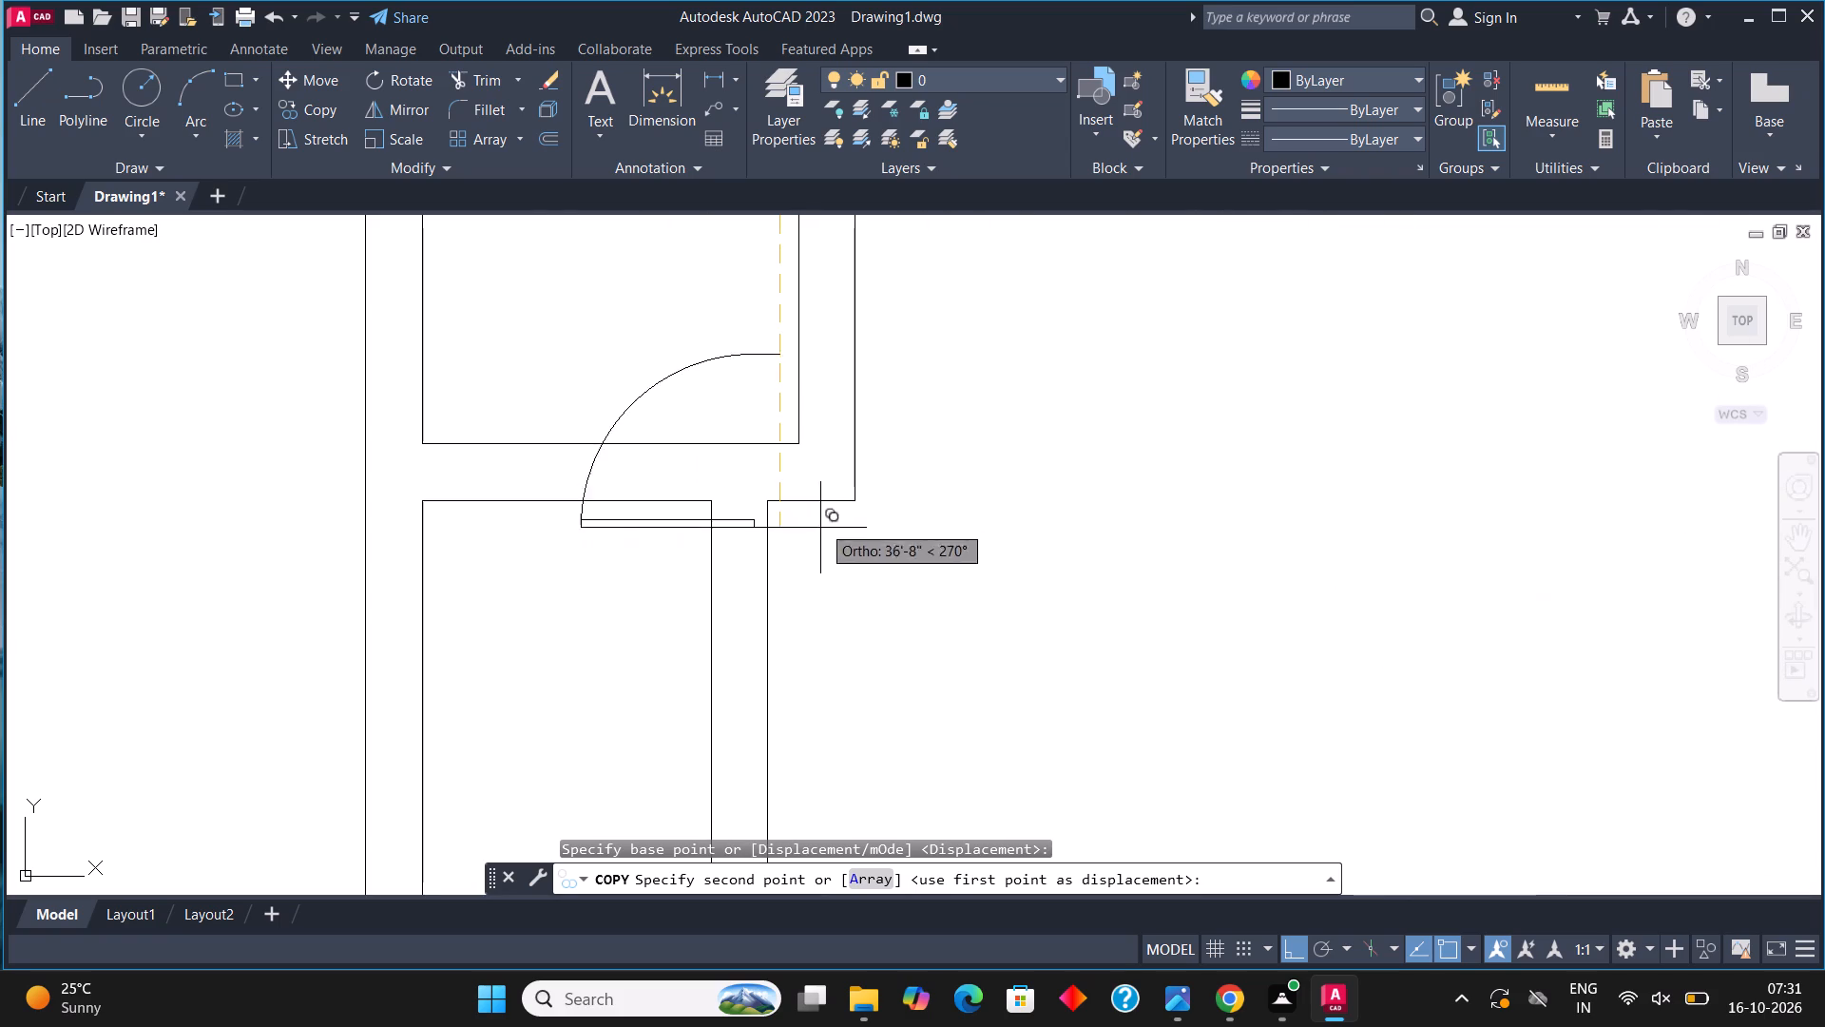
pyautogui.press('F8')
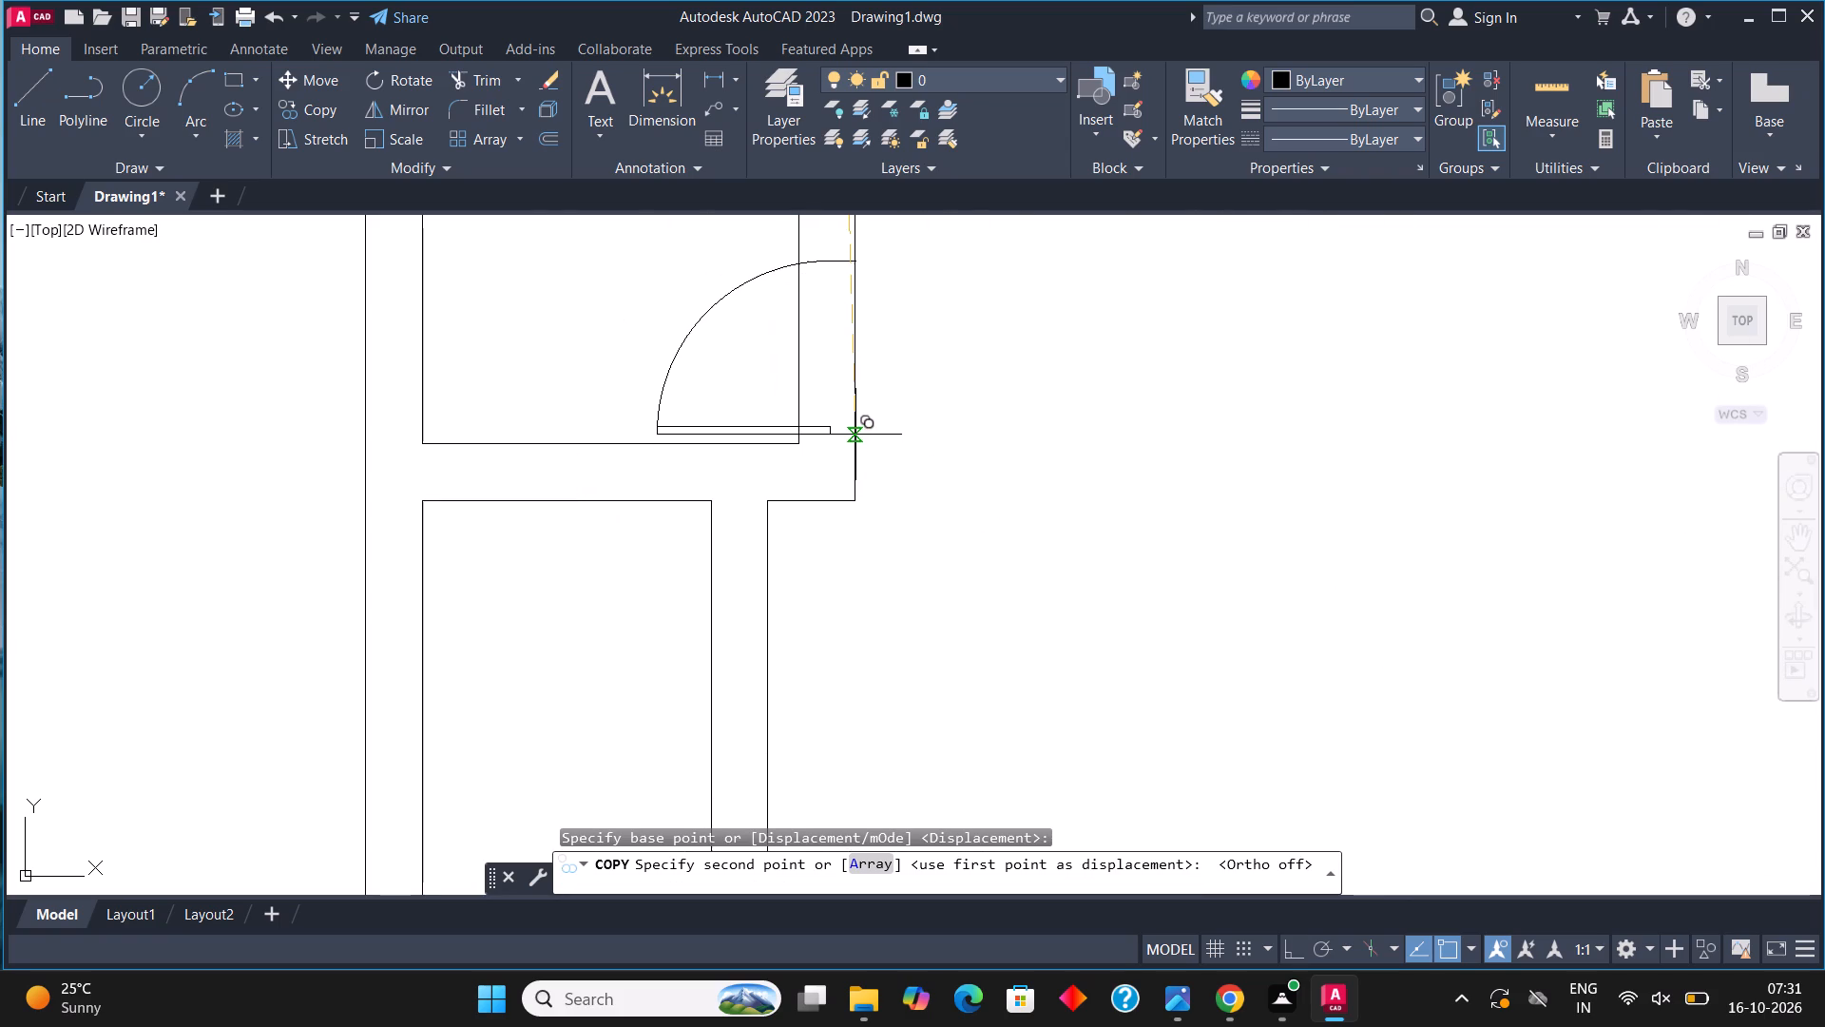
pyautogui.click(853, 425)
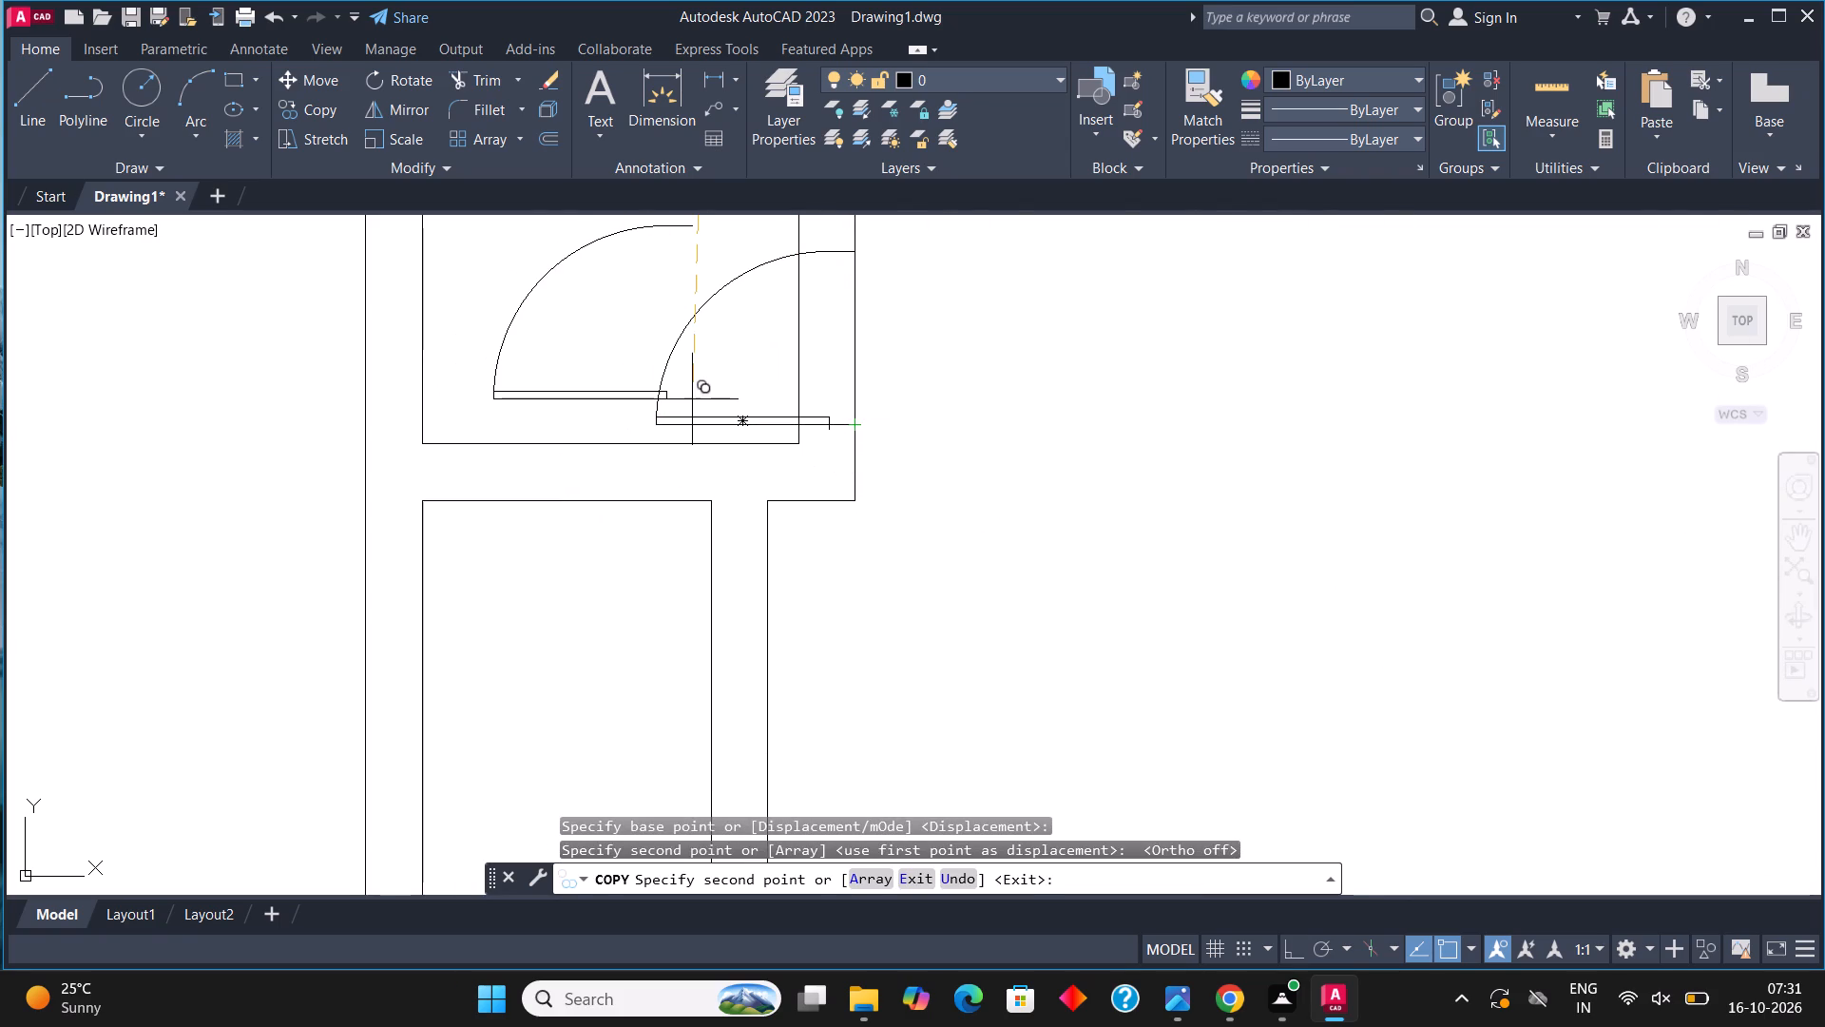
pyautogui.scroll(-3, 701, 433)
pyautogui.scroll(-2, 749, 579)
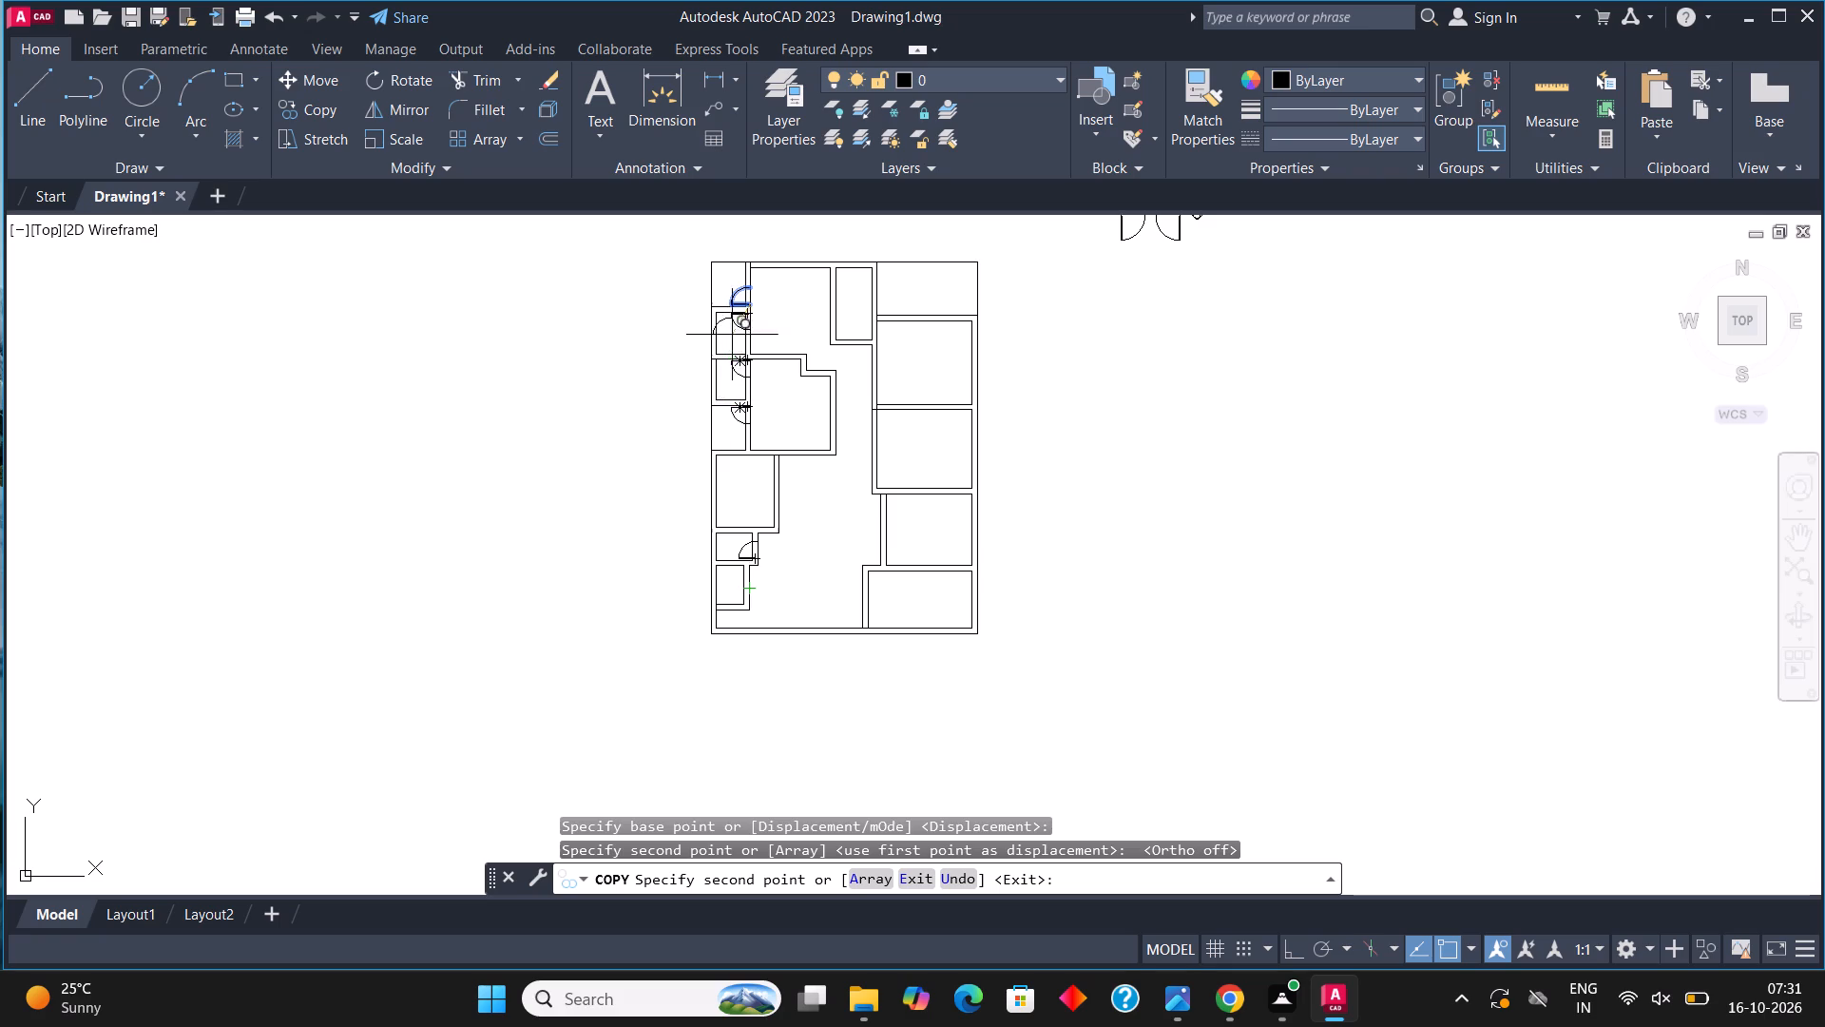
pyautogui.scroll(4, 741, 309)
pyautogui.press('`')
pyautogui.press('Escape')
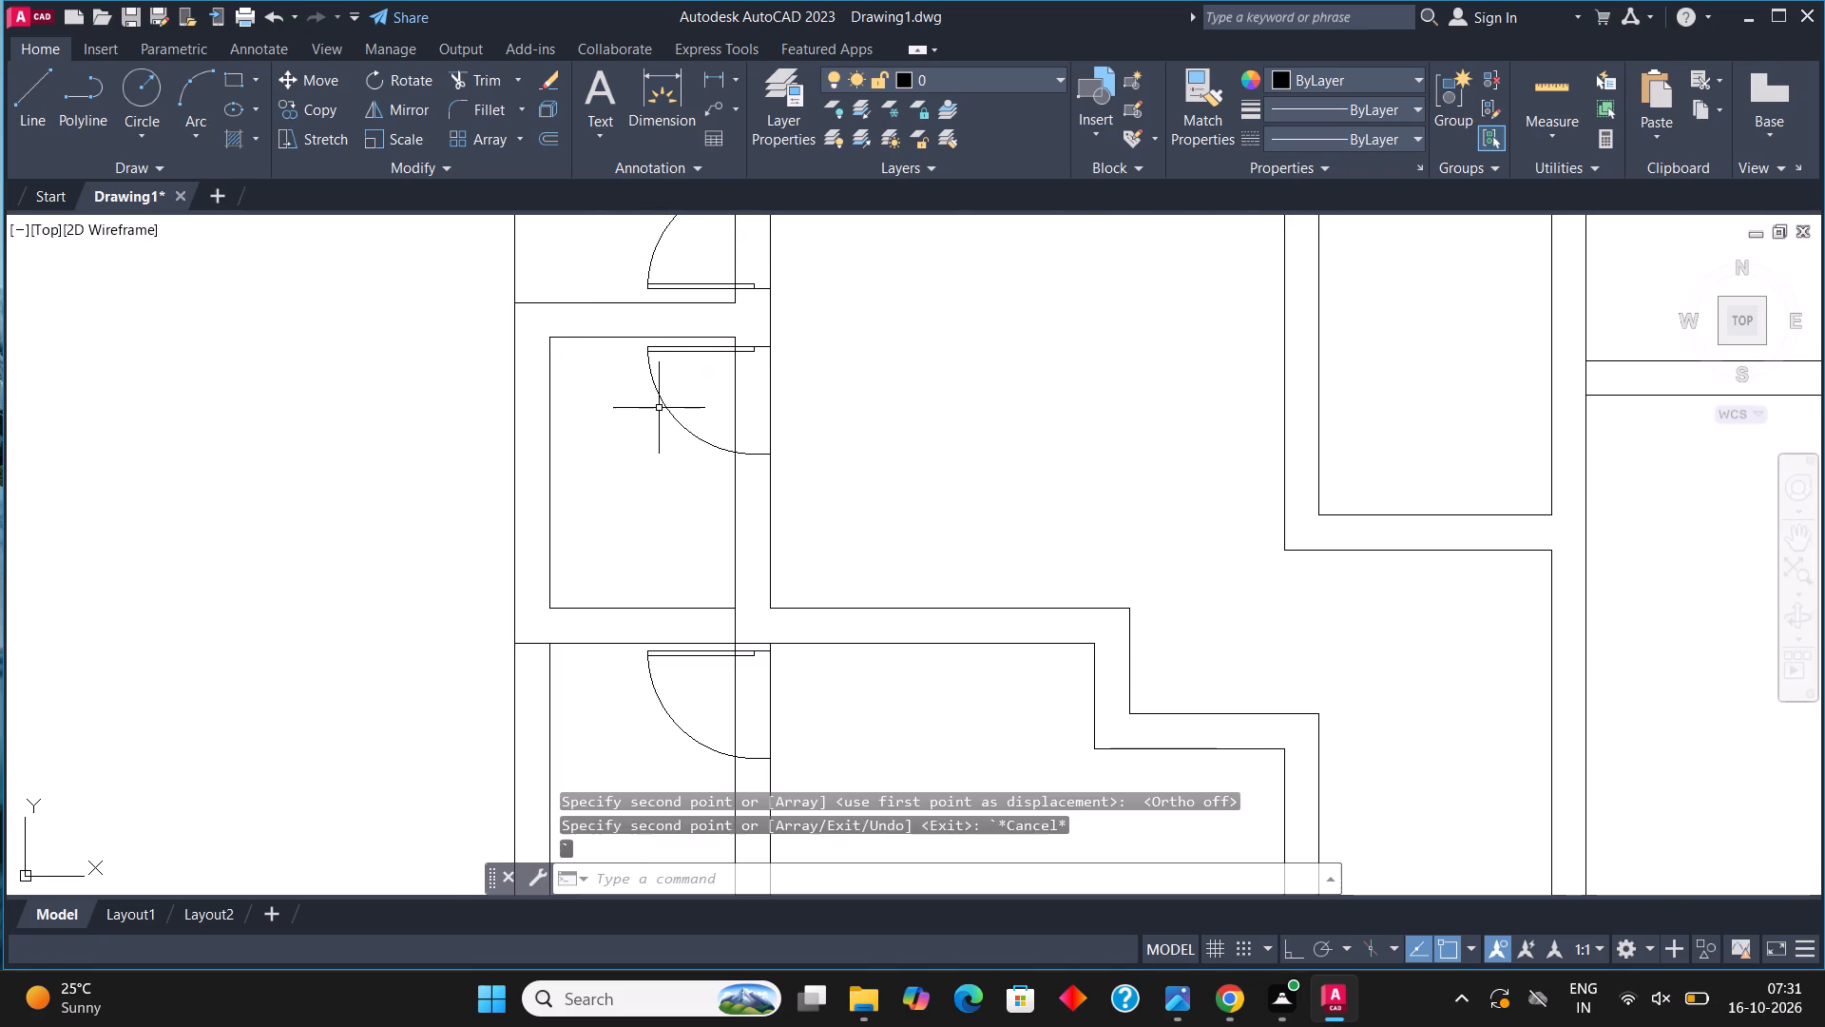
# Copy the second west room's door to the lowest small west room, onto the east wall's outer face just below its top wall.
pyautogui.click(661, 406)
pyautogui.click(317, 111)
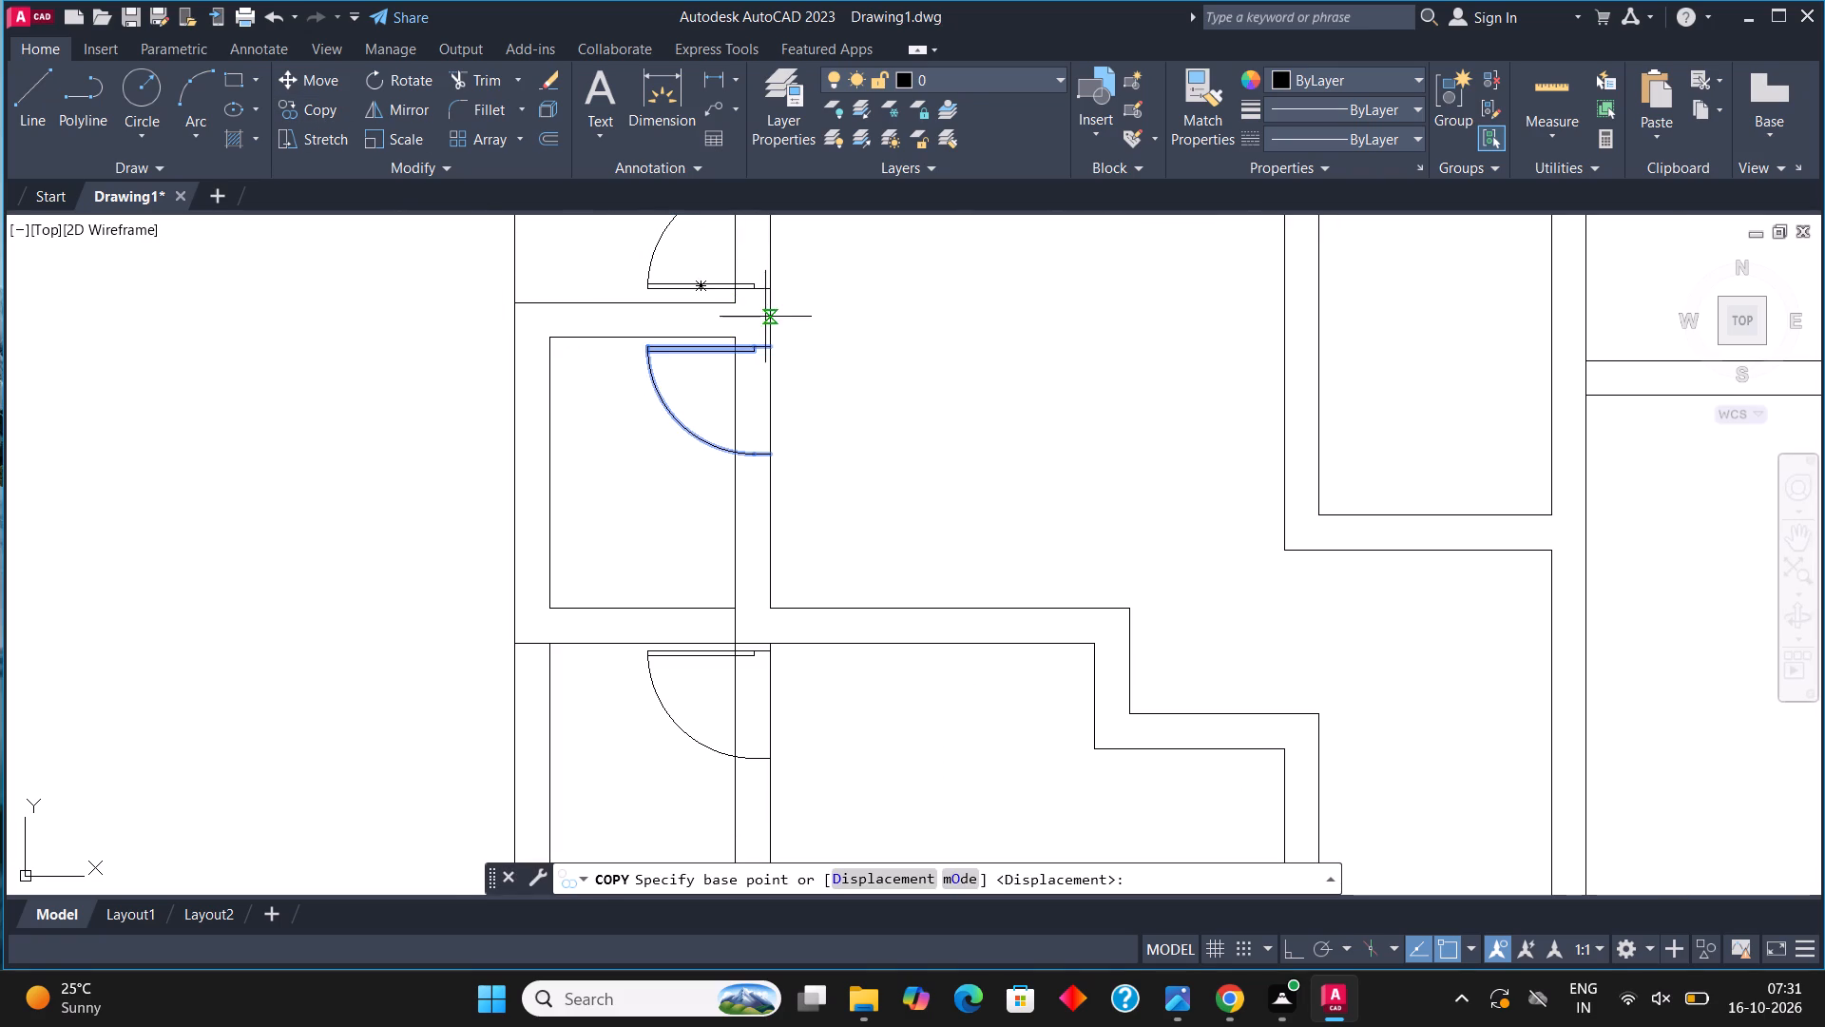
pyautogui.click(766, 348)
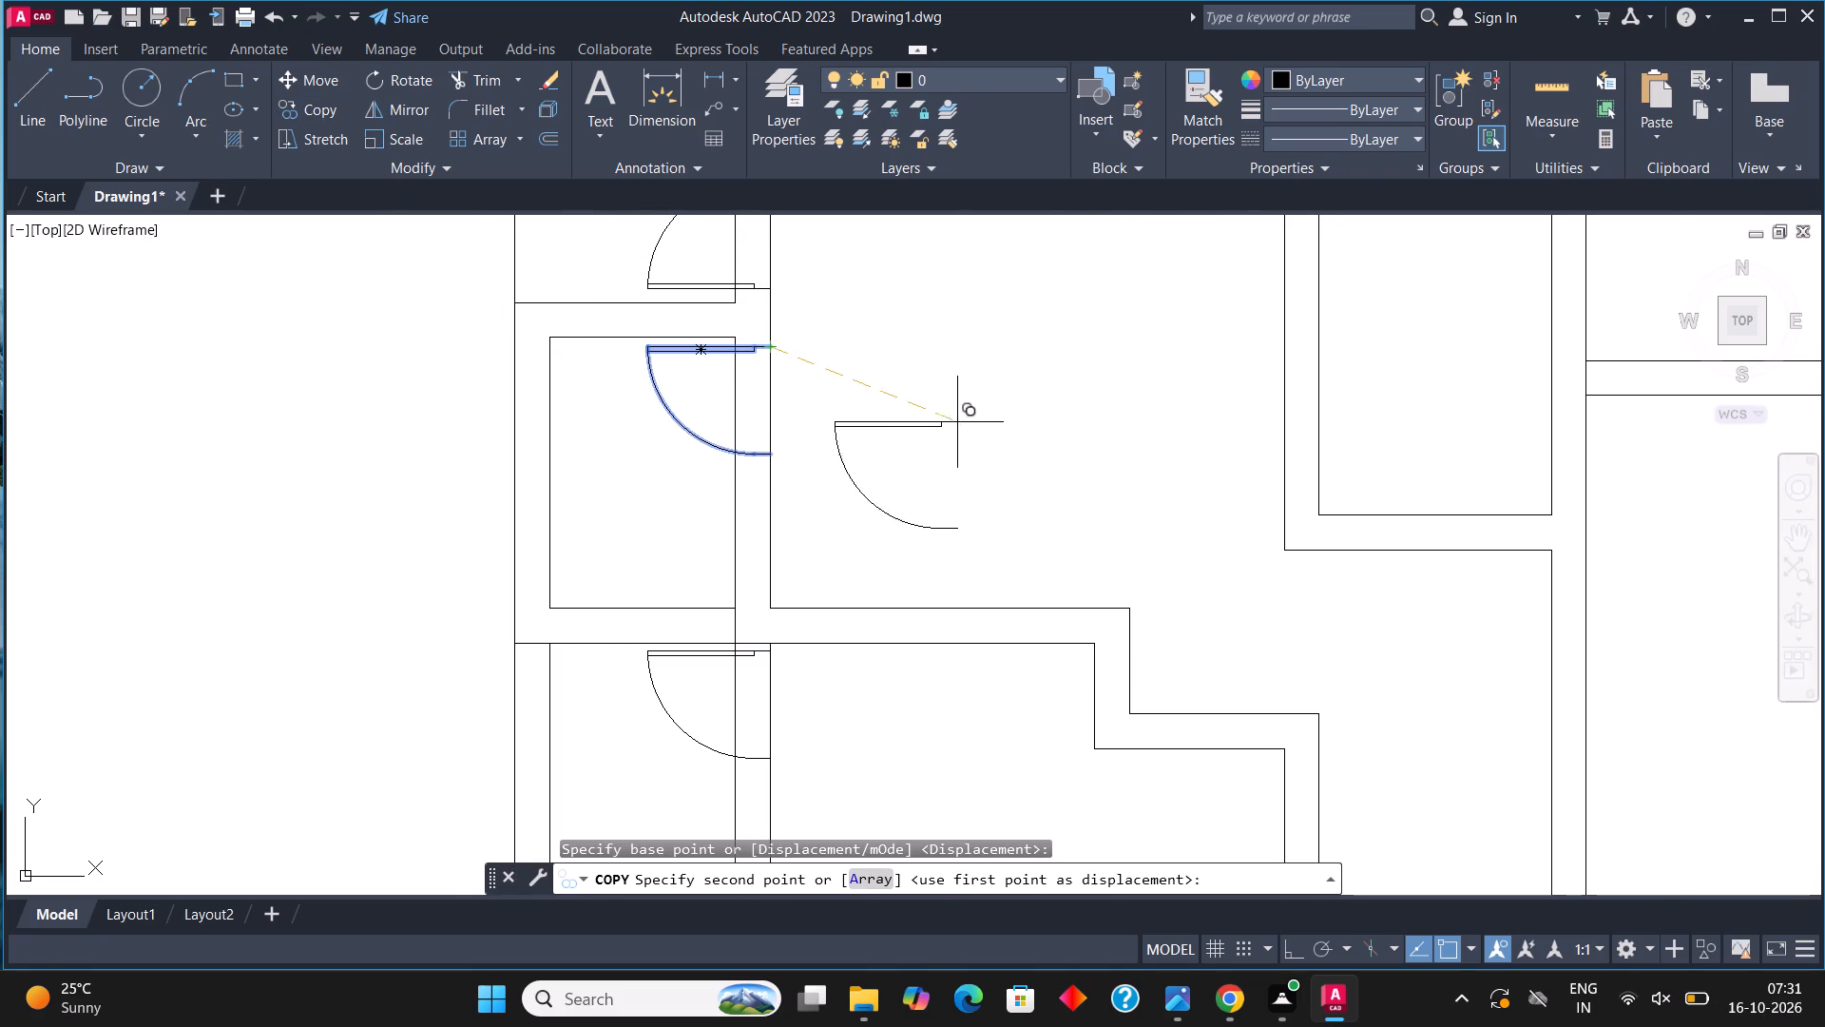
pyautogui.scroll(-4, 989, 429)
pyautogui.moveTo(988, 528); pyautogui.dragTo(969, 414, button='middle')
pyautogui.scroll(2, 878, 580)
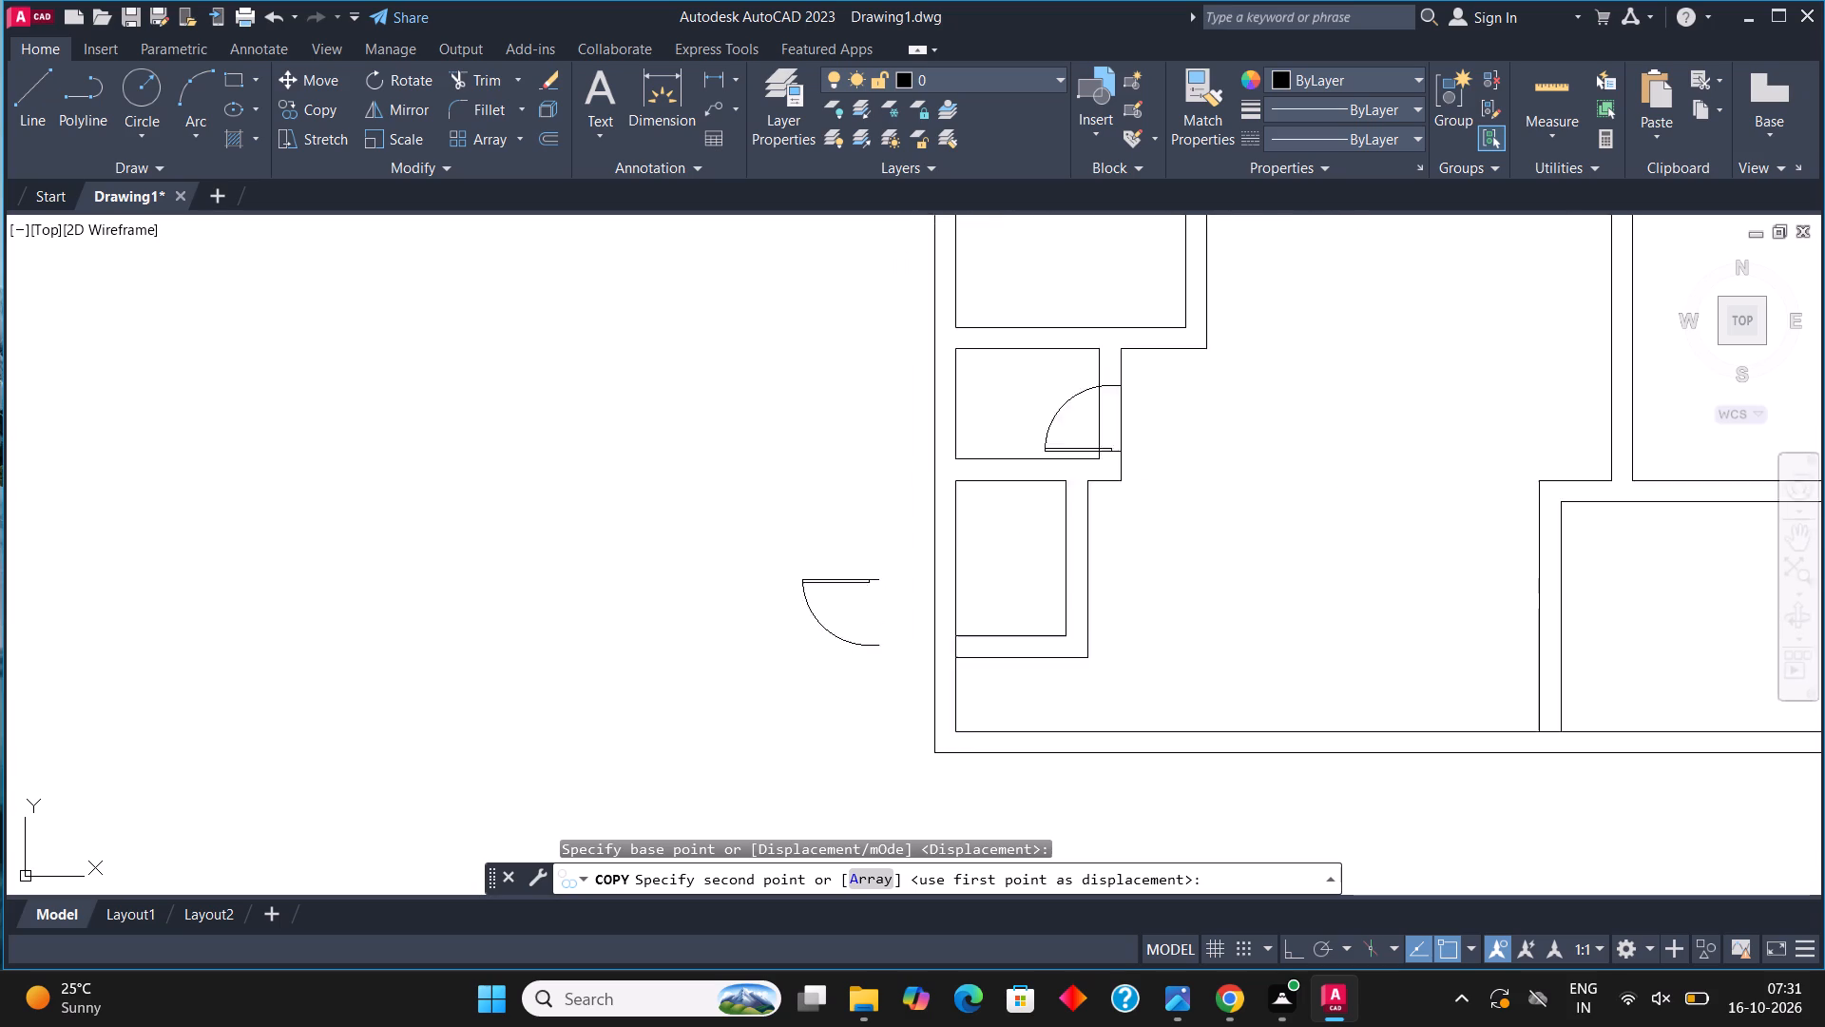
pyautogui.scroll(3, 878, 580)
pyautogui.moveTo(1446, 405); pyautogui.dragTo(935, 513, button='middle')
pyautogui.scroll(2, 912, 463)
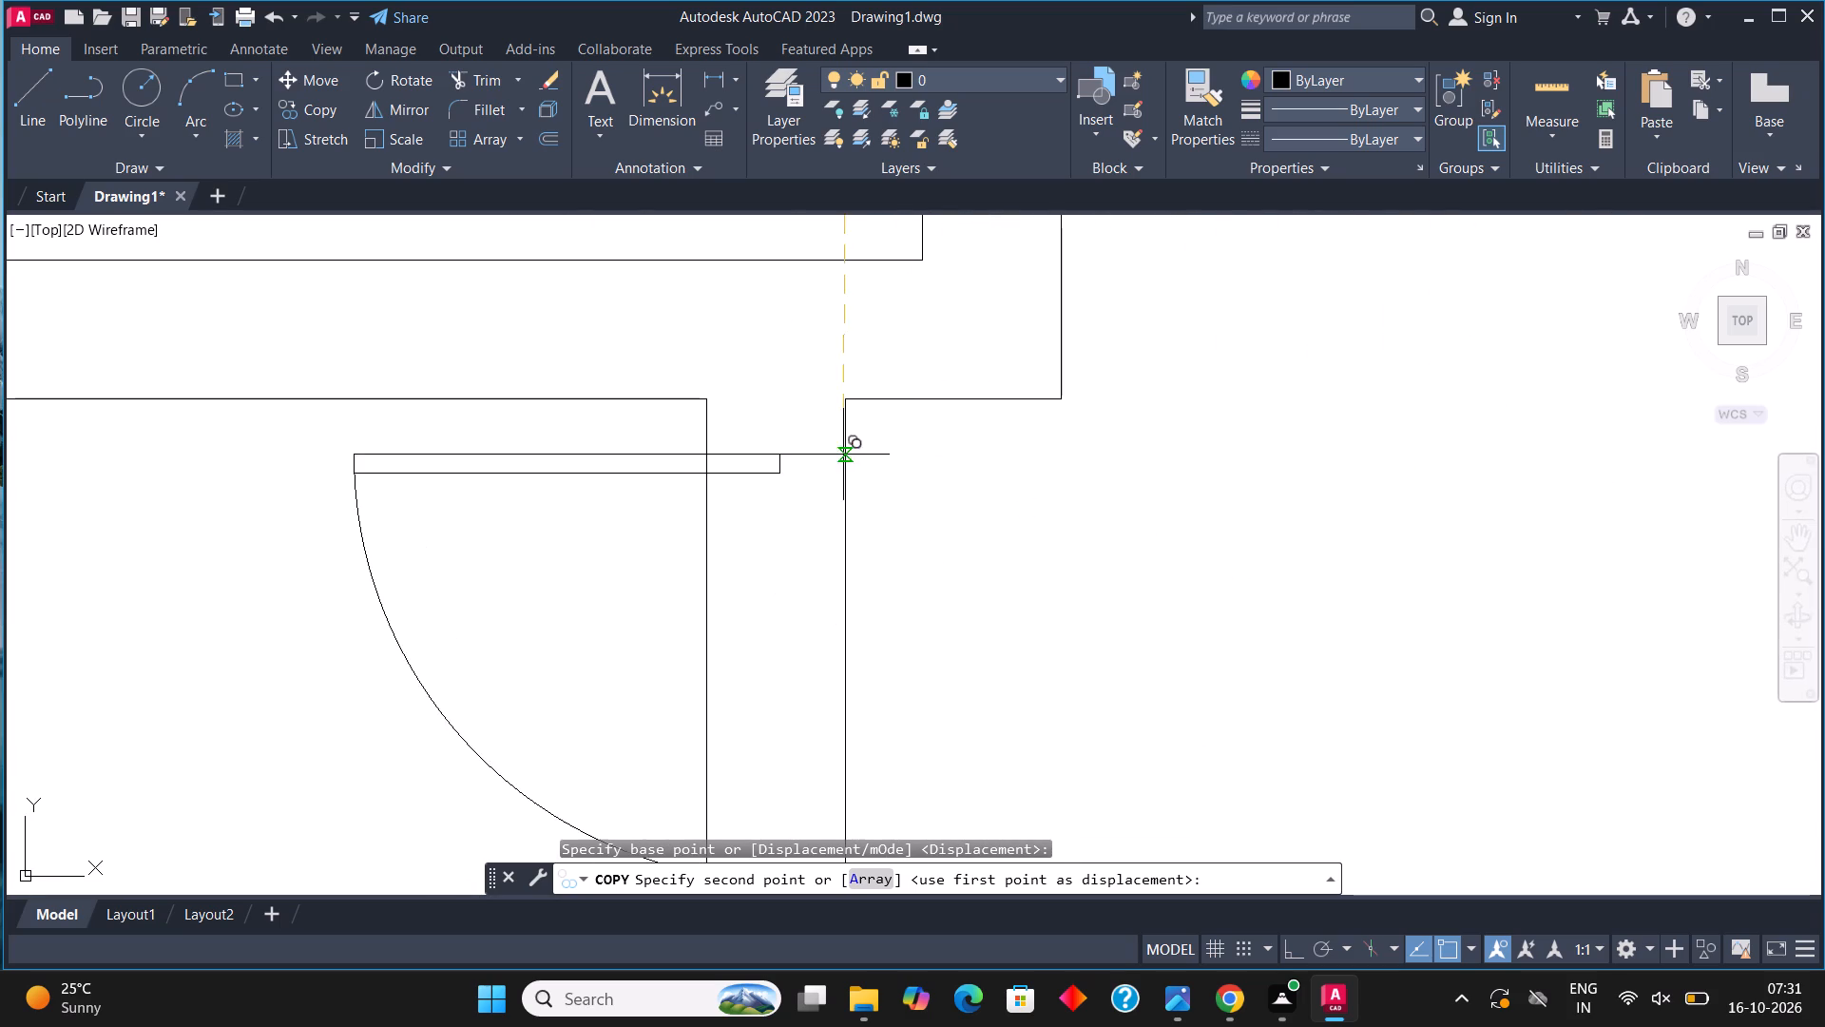
pyautogui.click(842, 429)
pyautogui.scroll(-3, 571, 494)
pyautogui.press('Escape')
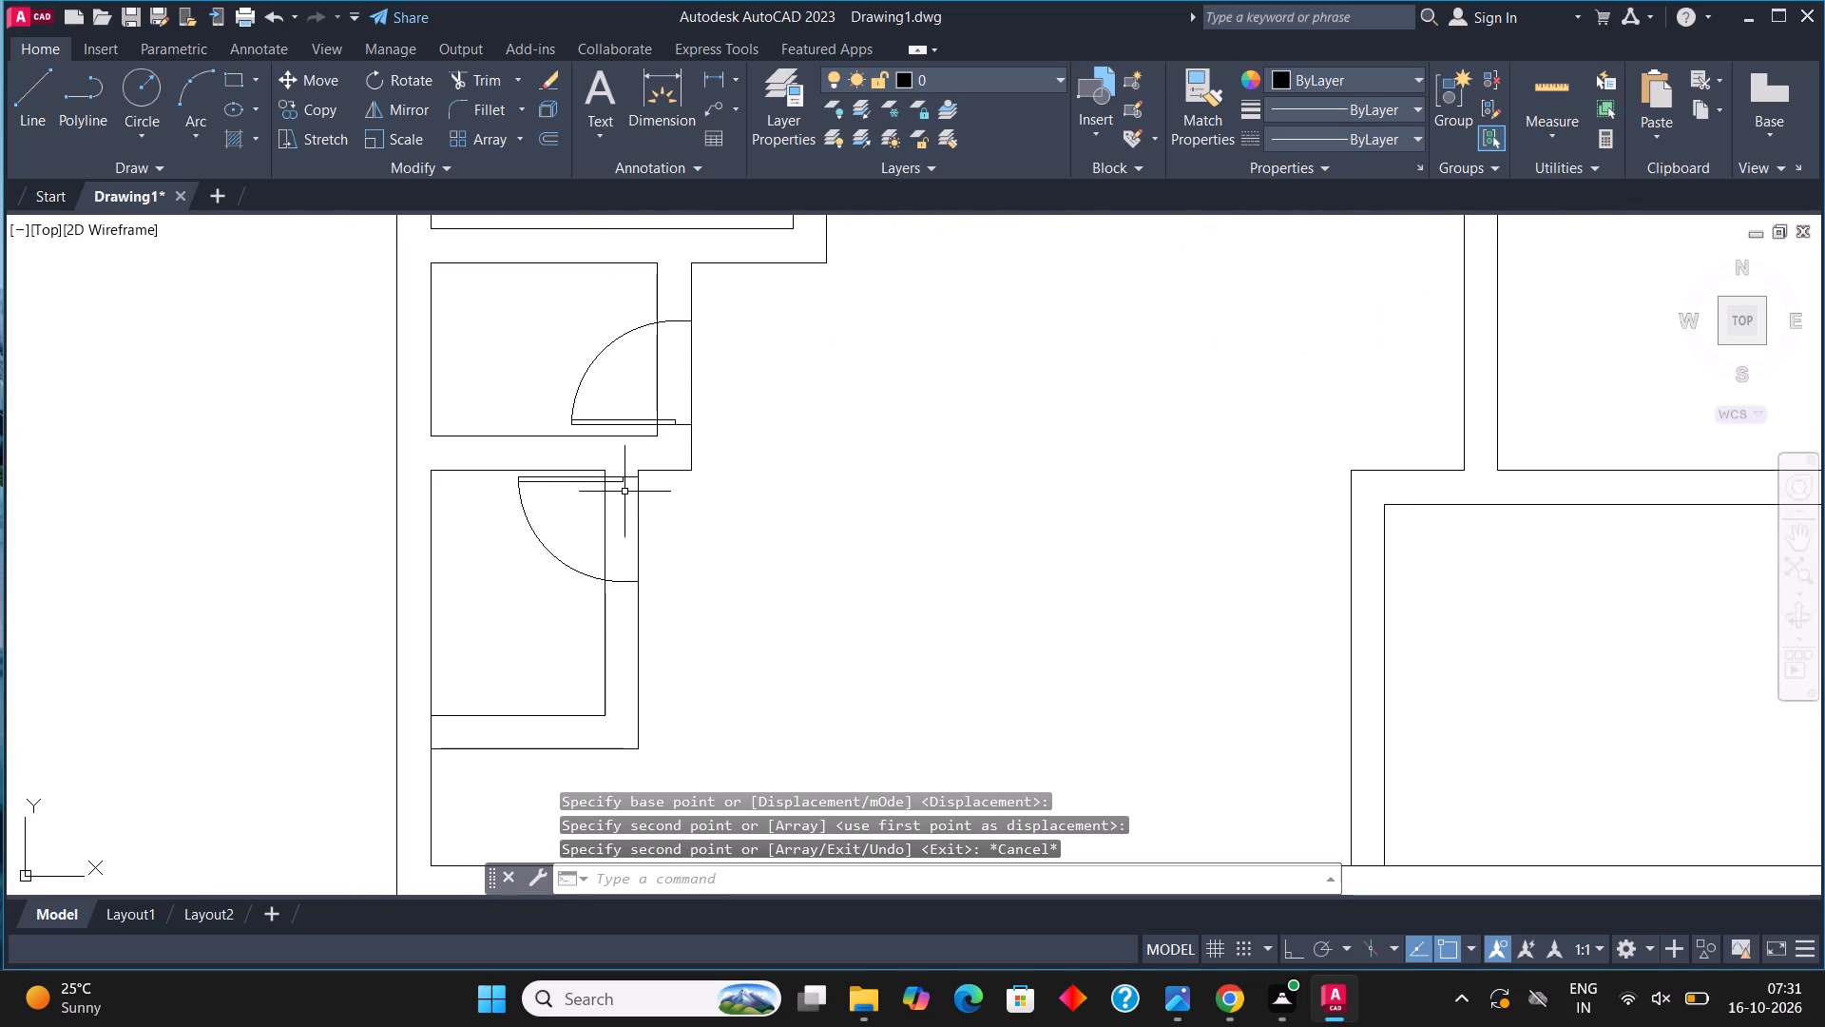
# Copy the full-size lower-left door of the horizontal-leaf set onto the inner face of the bottom-right room's west wall, opening outward.
pyautogui.scroll(-4, 632, 498)
pyautogui.scroll(-2, 987, 513)
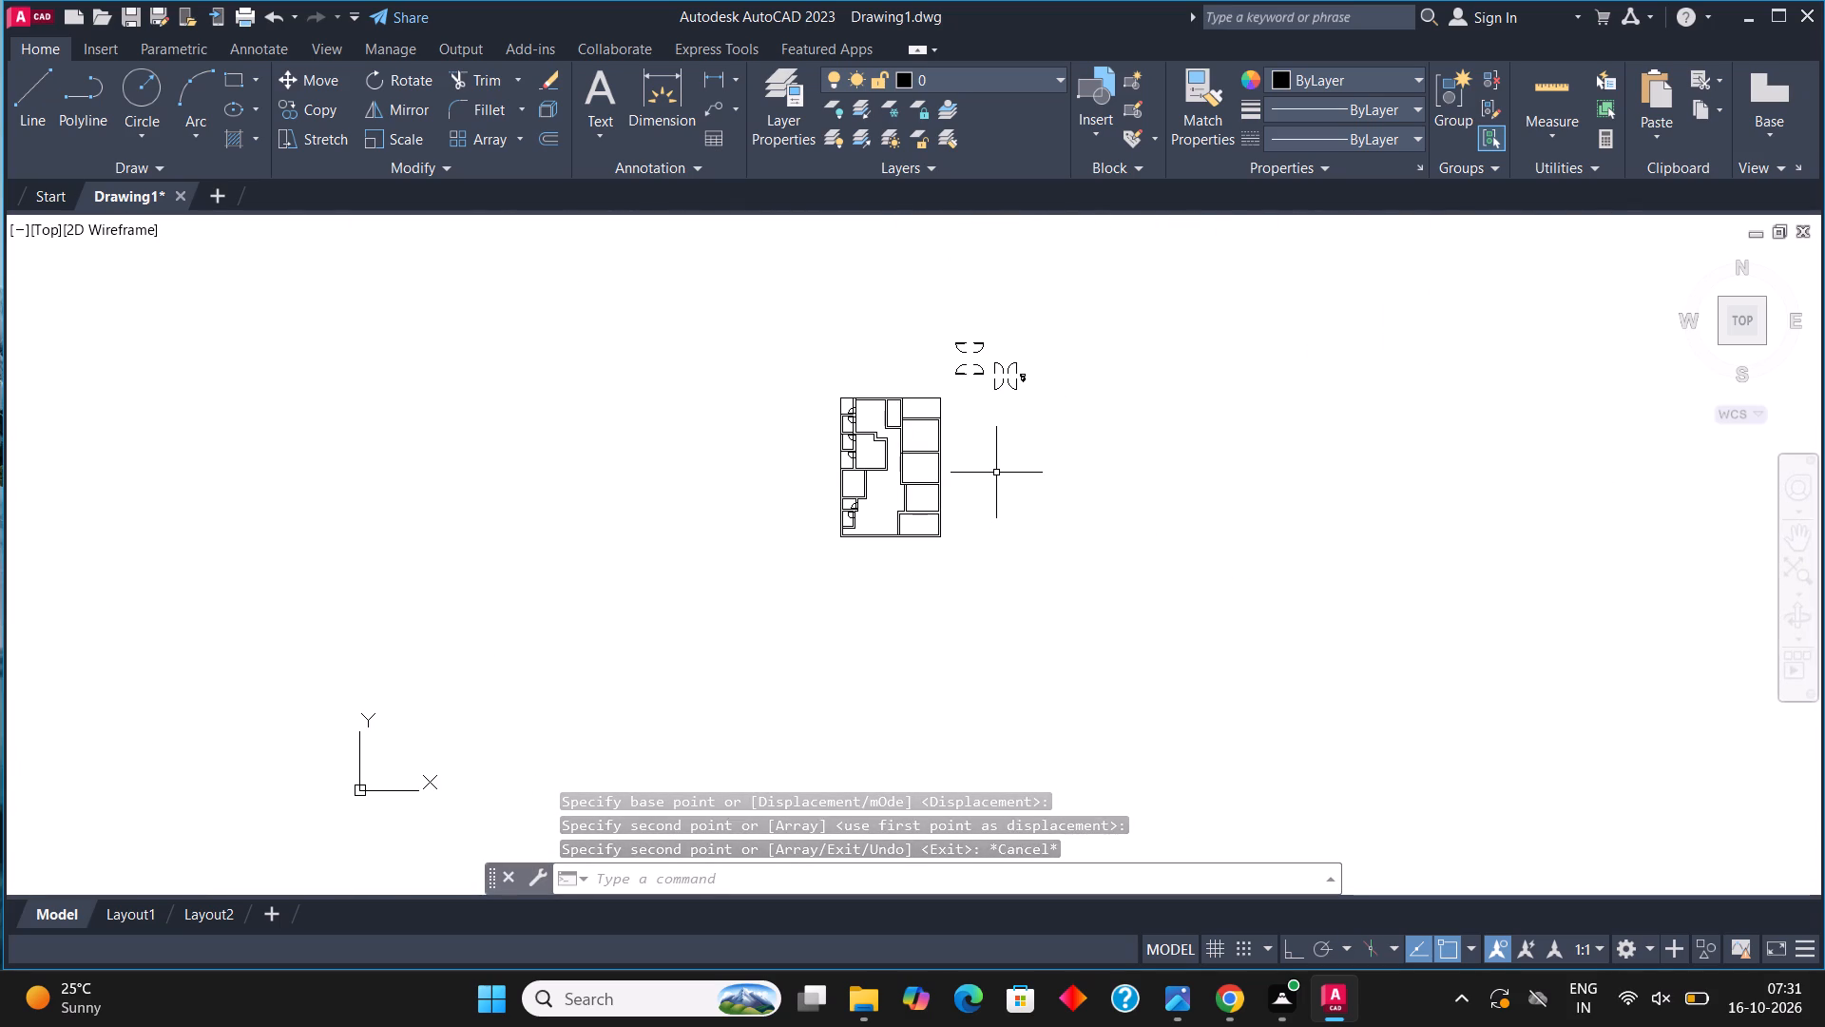
pyautogui.scroll(3, 1001, 390)
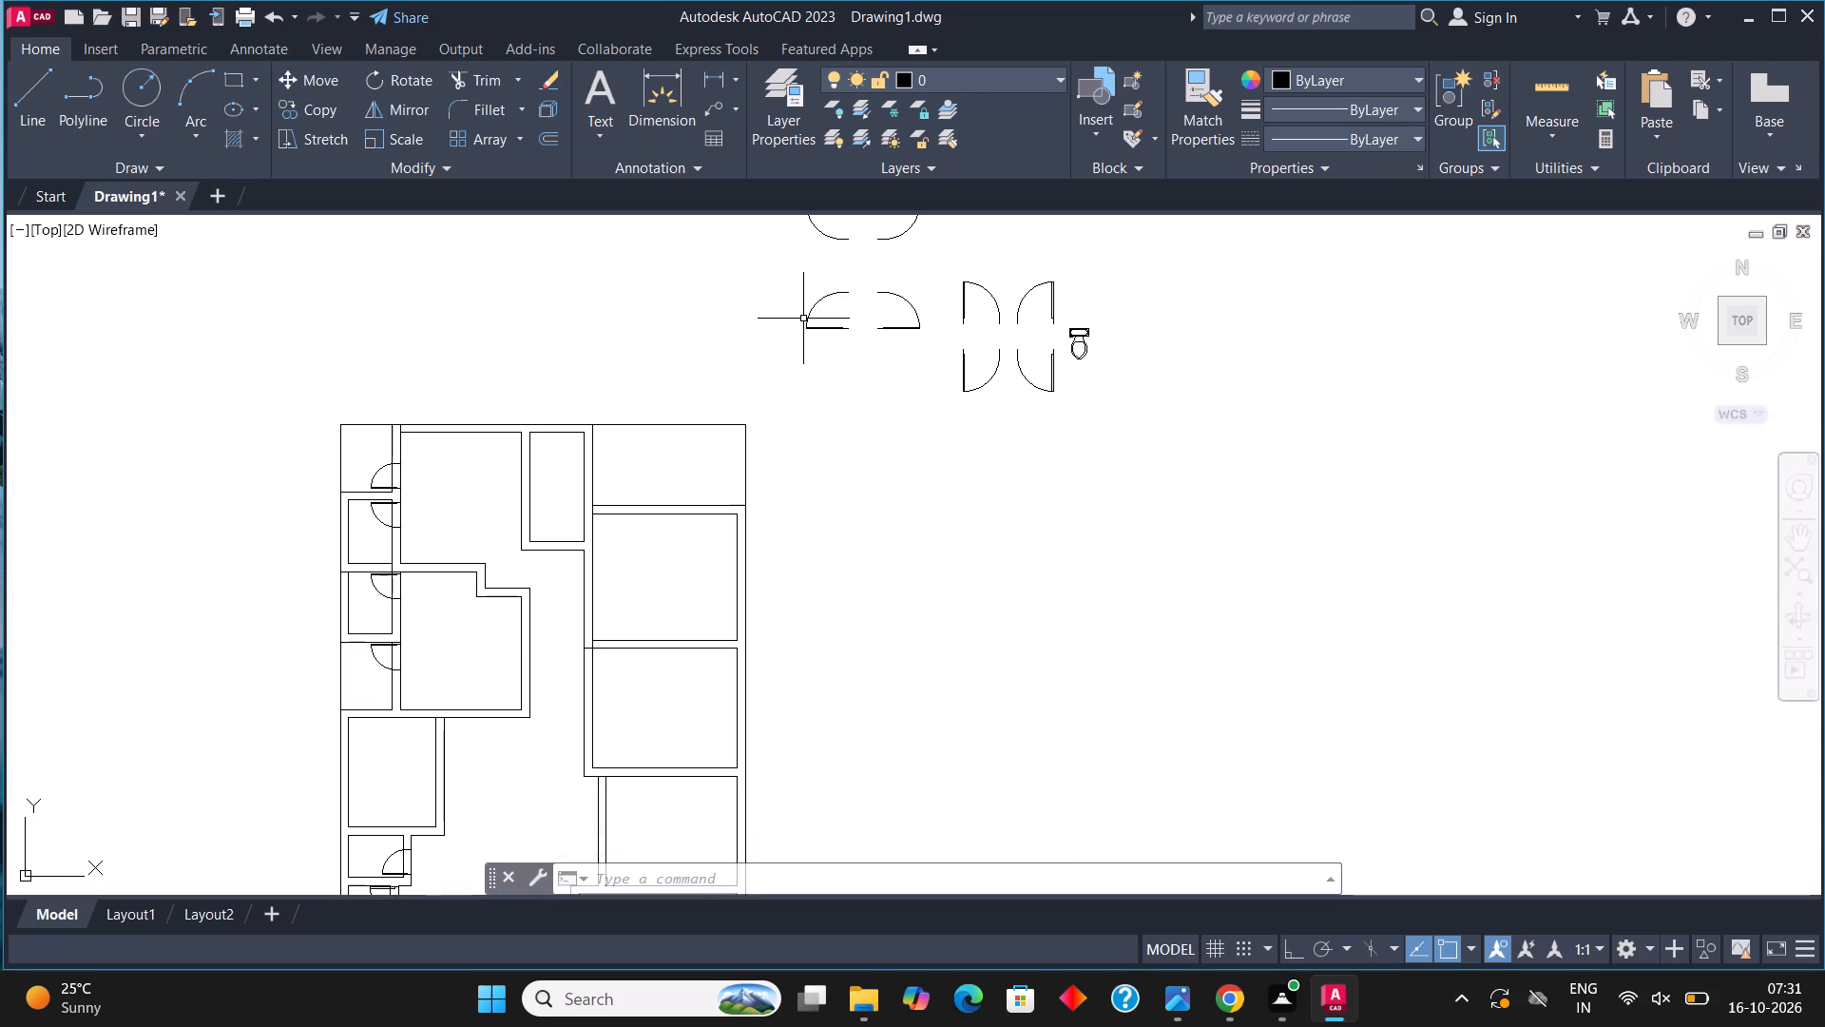
pyautogui.click(803, 320)
pyautogui.click(315, 107)
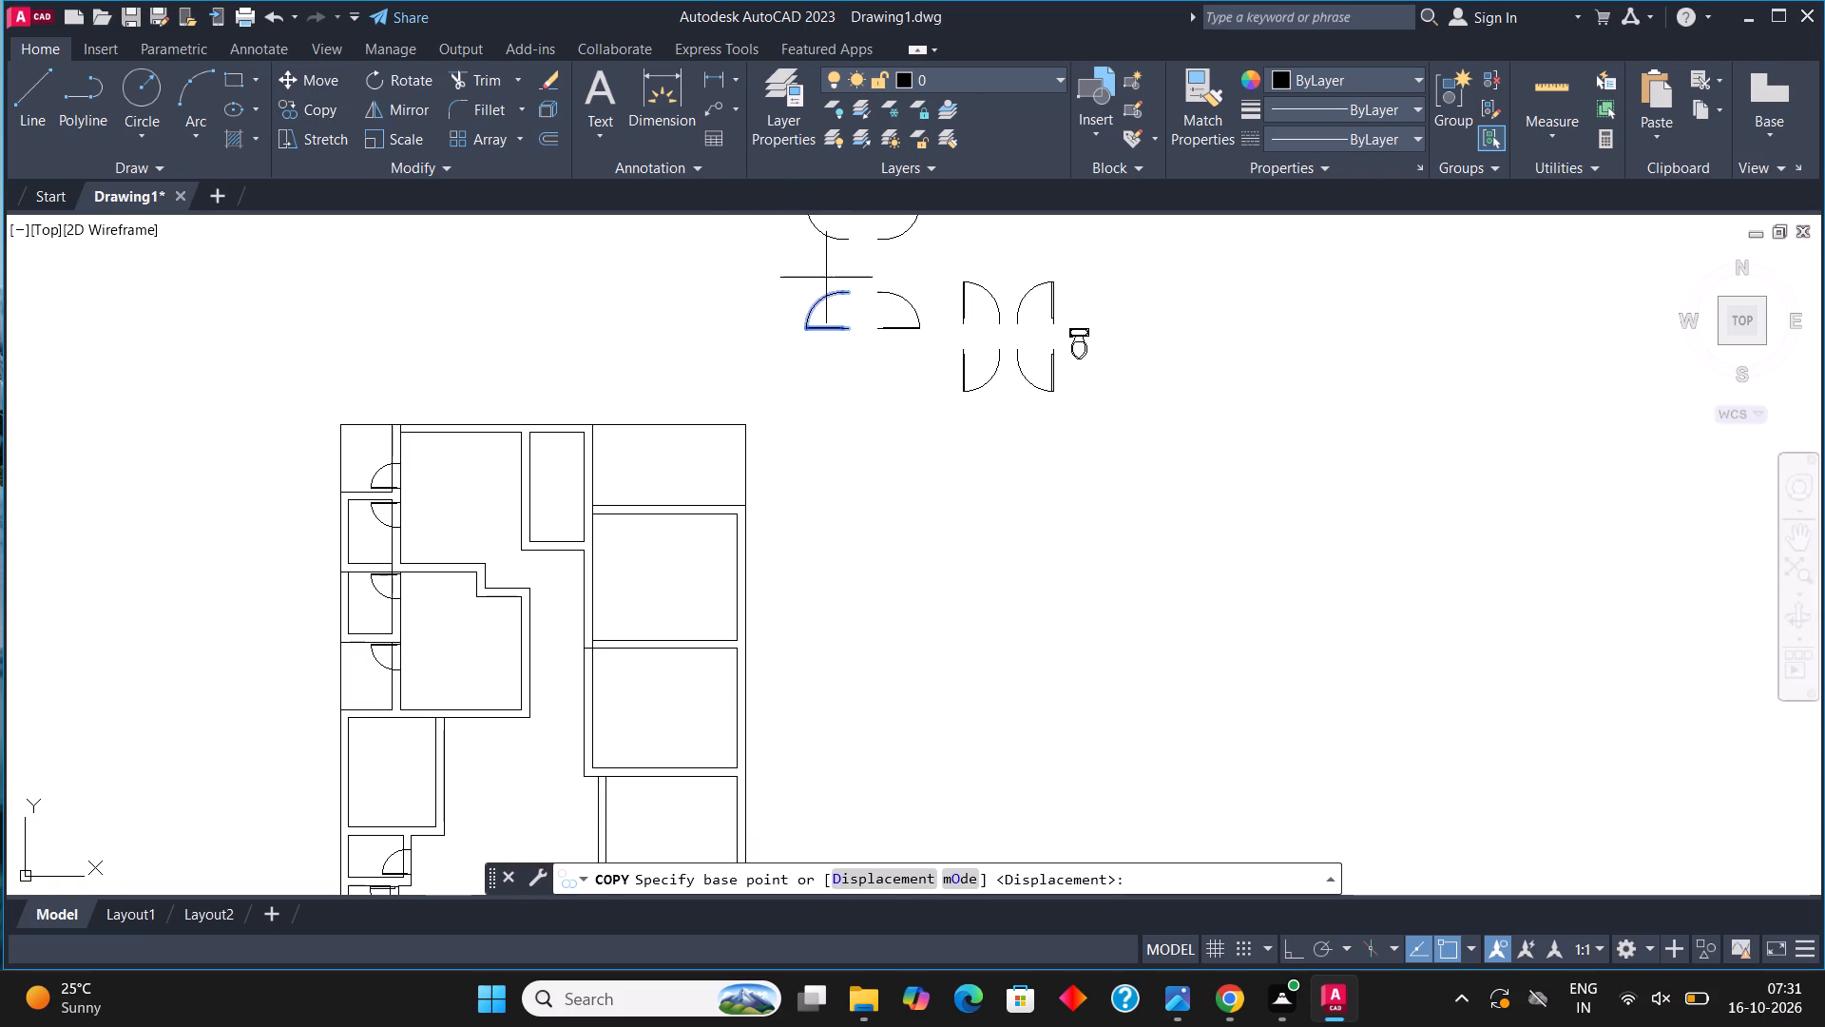
pyautogui.scroll(2, 826, 278)
pyautogui.click(879, 411)
pyautogui.scroll(-3, 1006, 312)
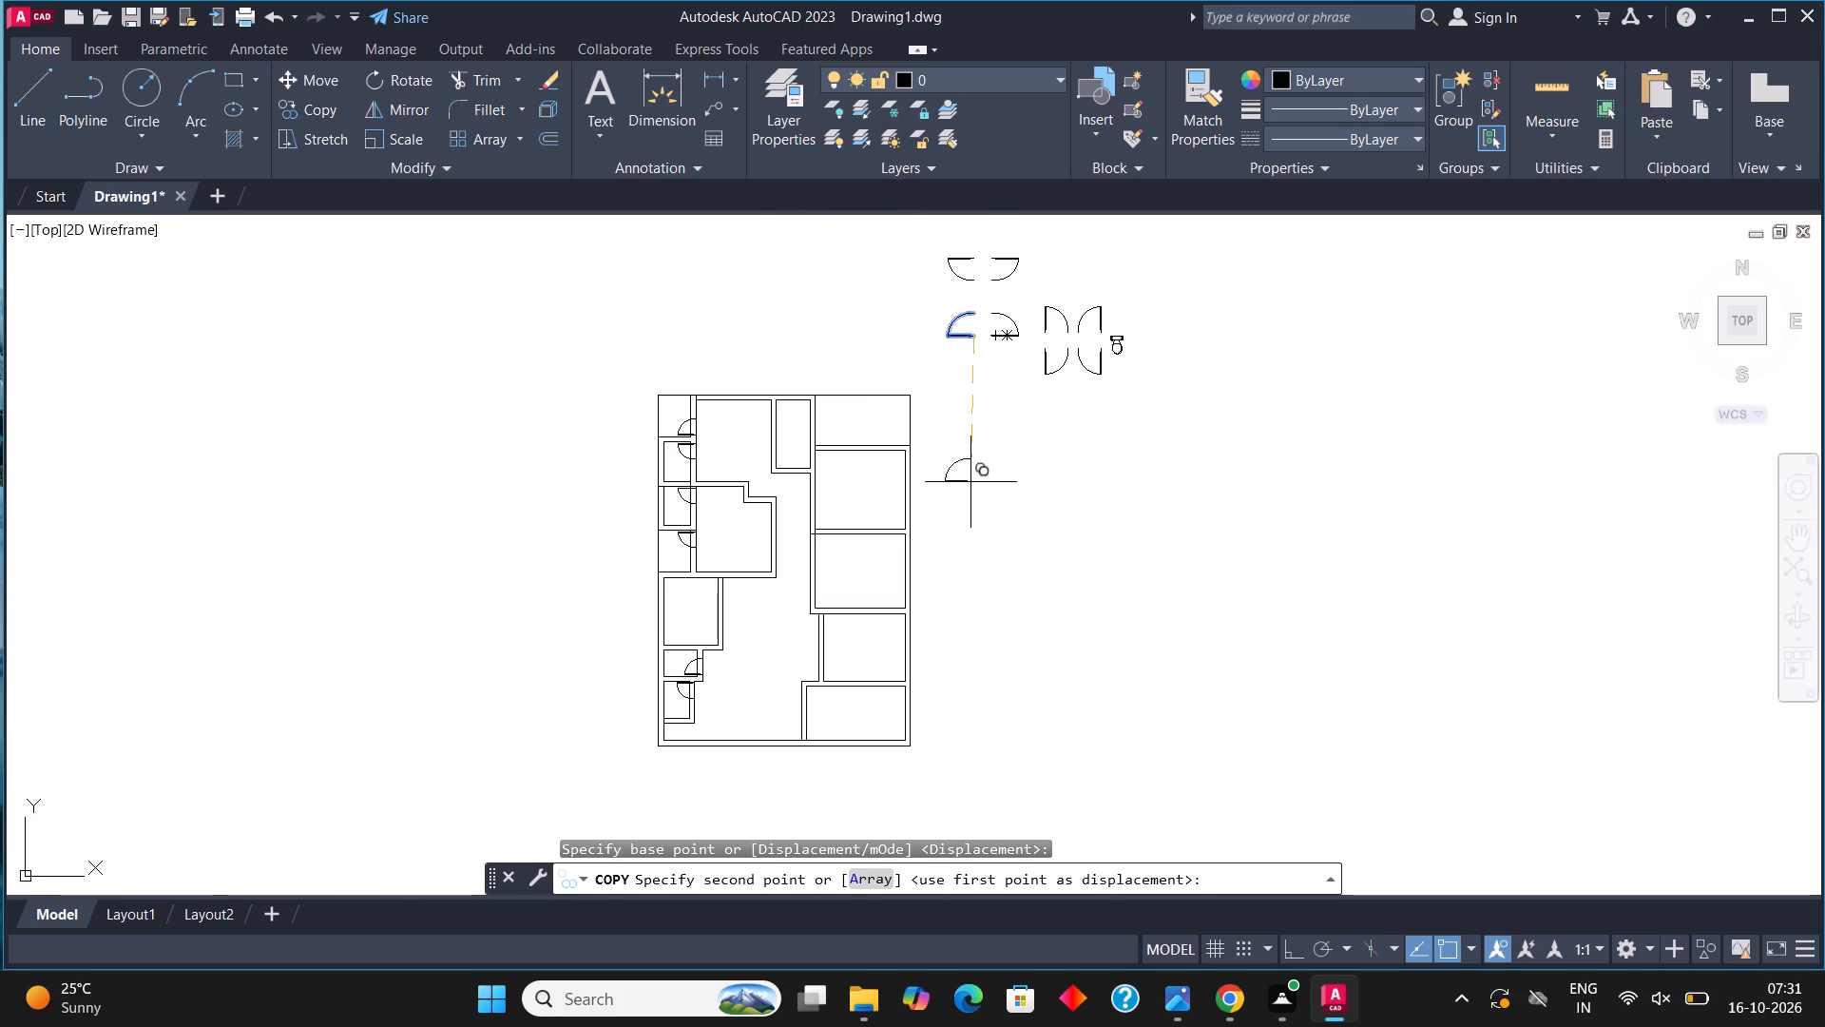
pyautogui.moveTo(941, 575); pyautogui.dragTo(935, 431, button='middle')
pyautogui.scroll(4, 784, 556)
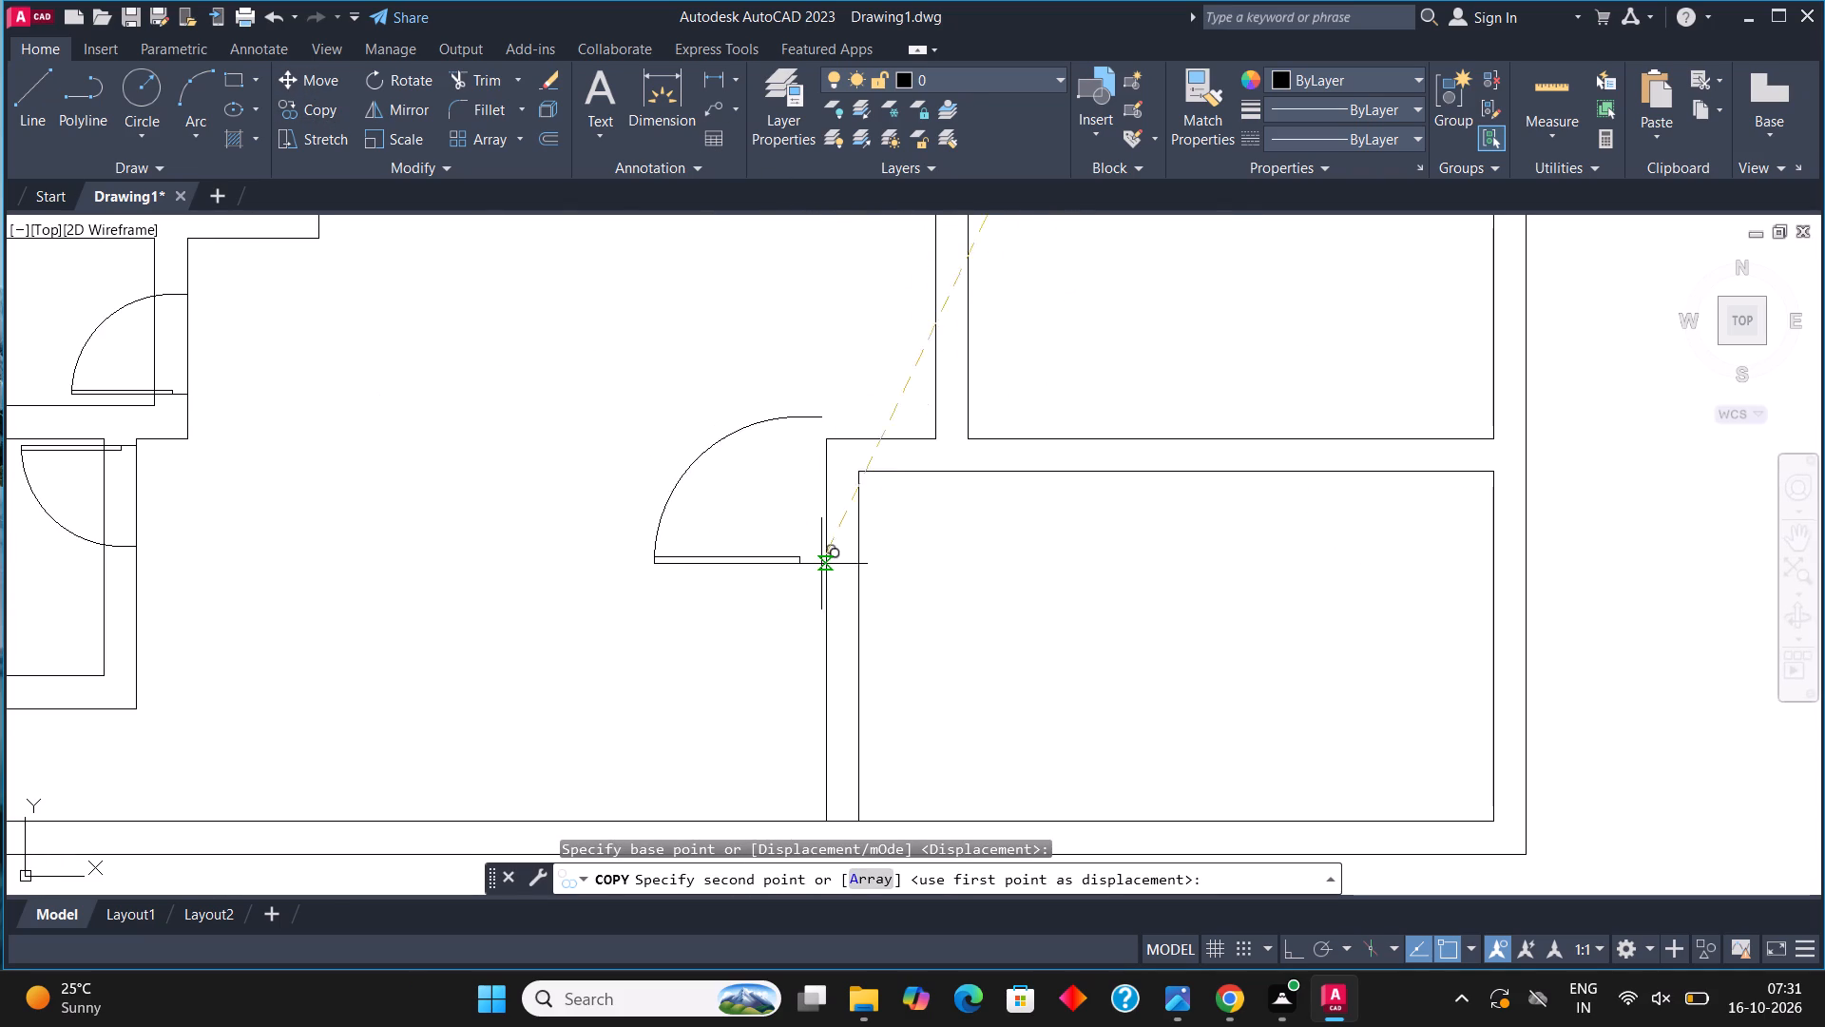
pyautogui.scroll(2, 855, 569)
pyautogui.click(862, 721)
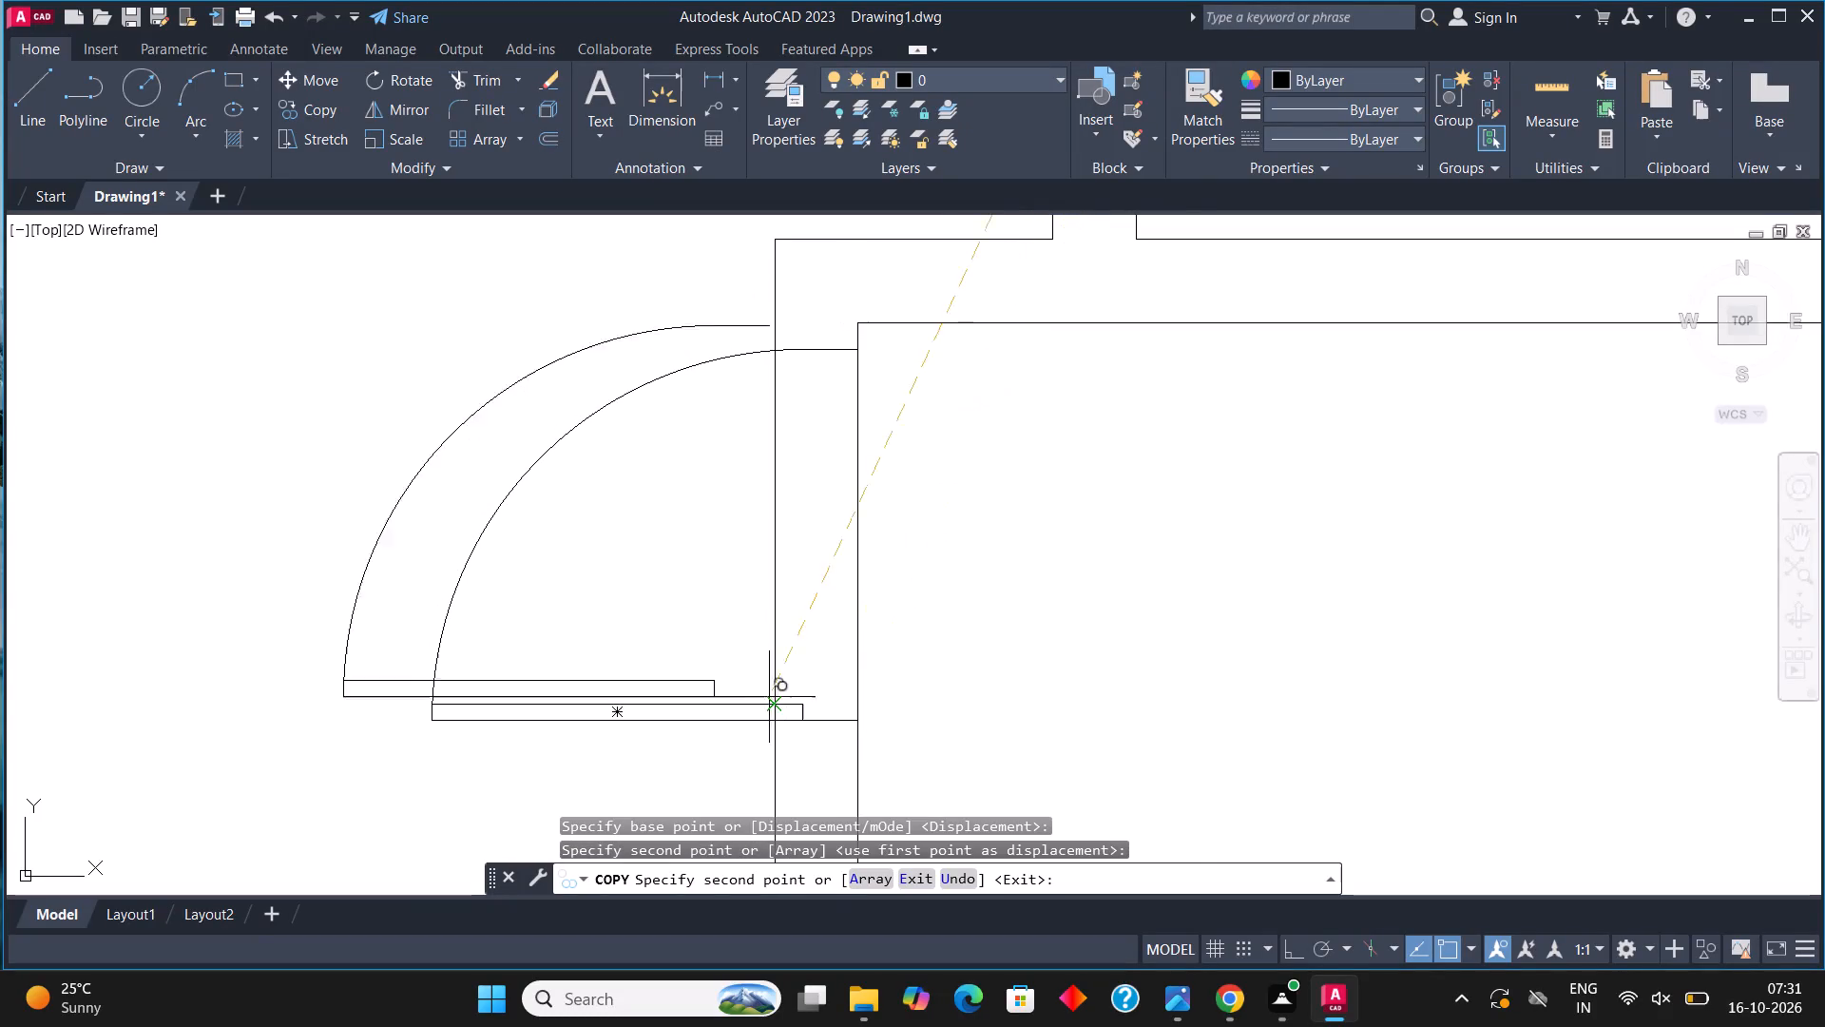
pyautogui.scroll(-4, 500, 619)
pyautogui.press('Escape')
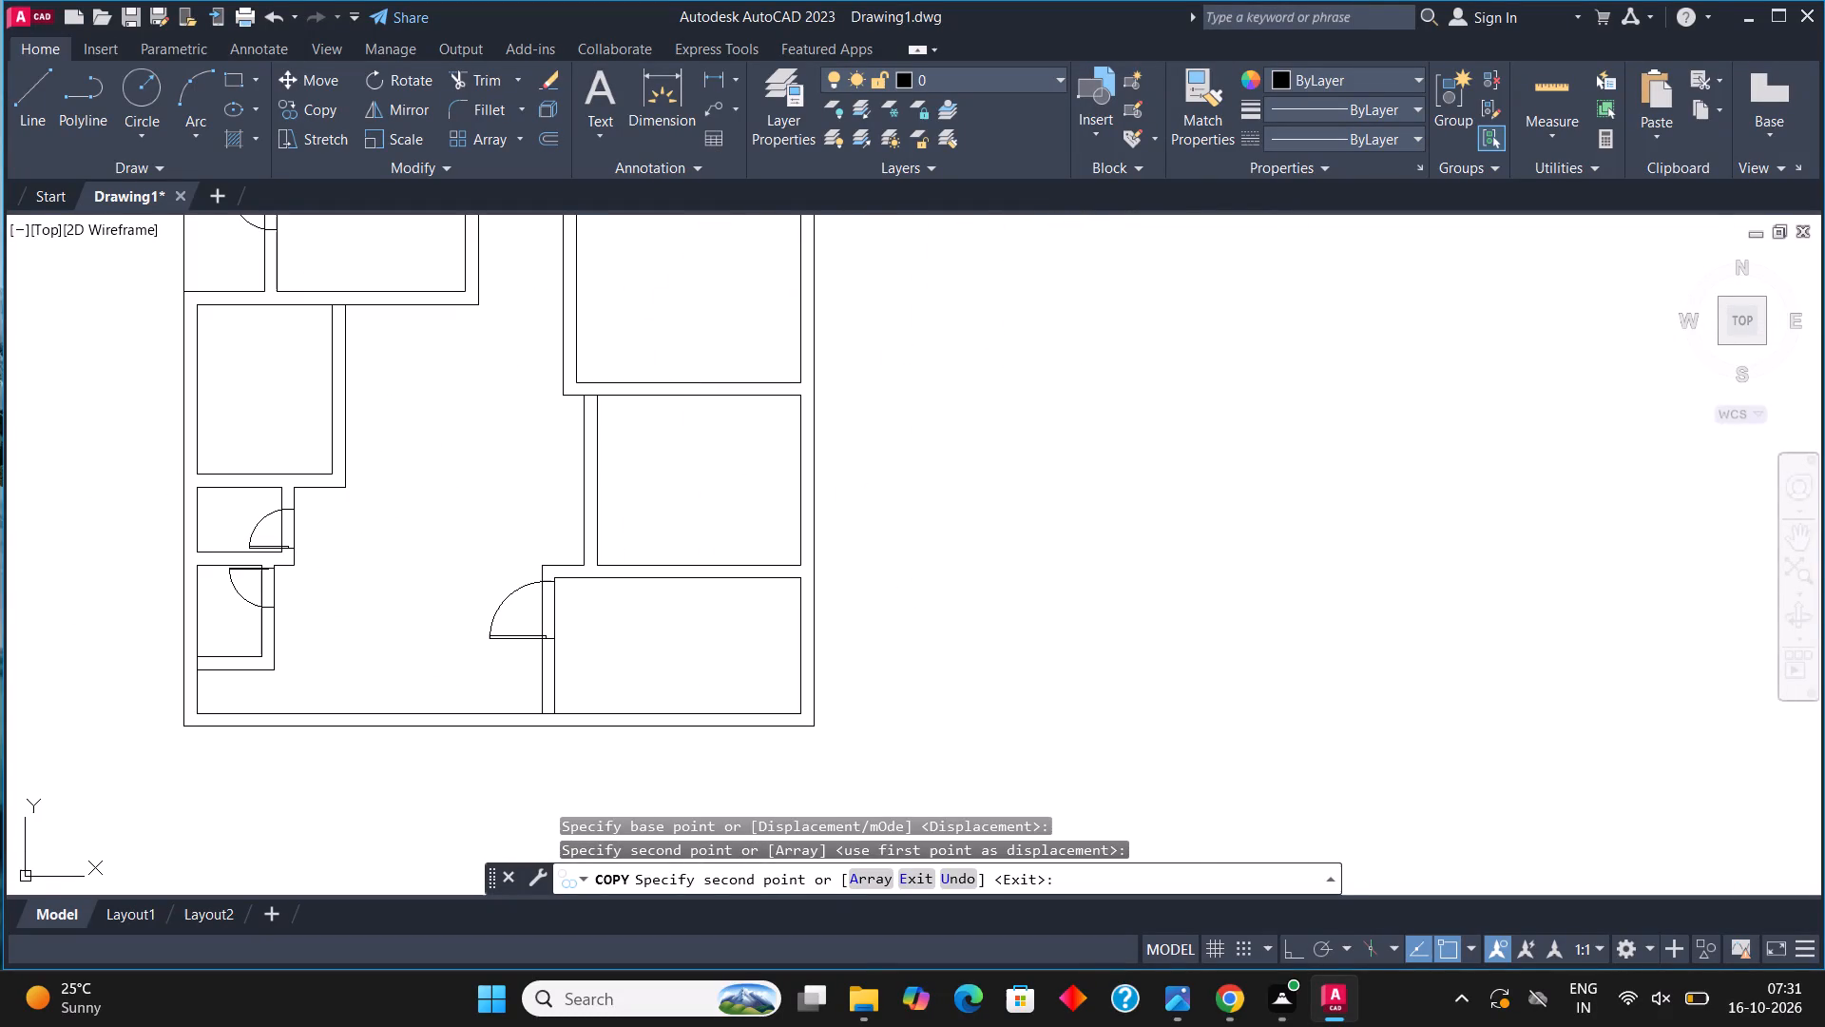
# Copy the upper-right door of the horizontal-leaf set onto the fourth east room's west wall outer face, just below its top wall.
pyautogui.moveTo(906, 223); pyautogui.dragTo(947, 454, button='middle')
pyautogui.scroll(-2, 947, 454)
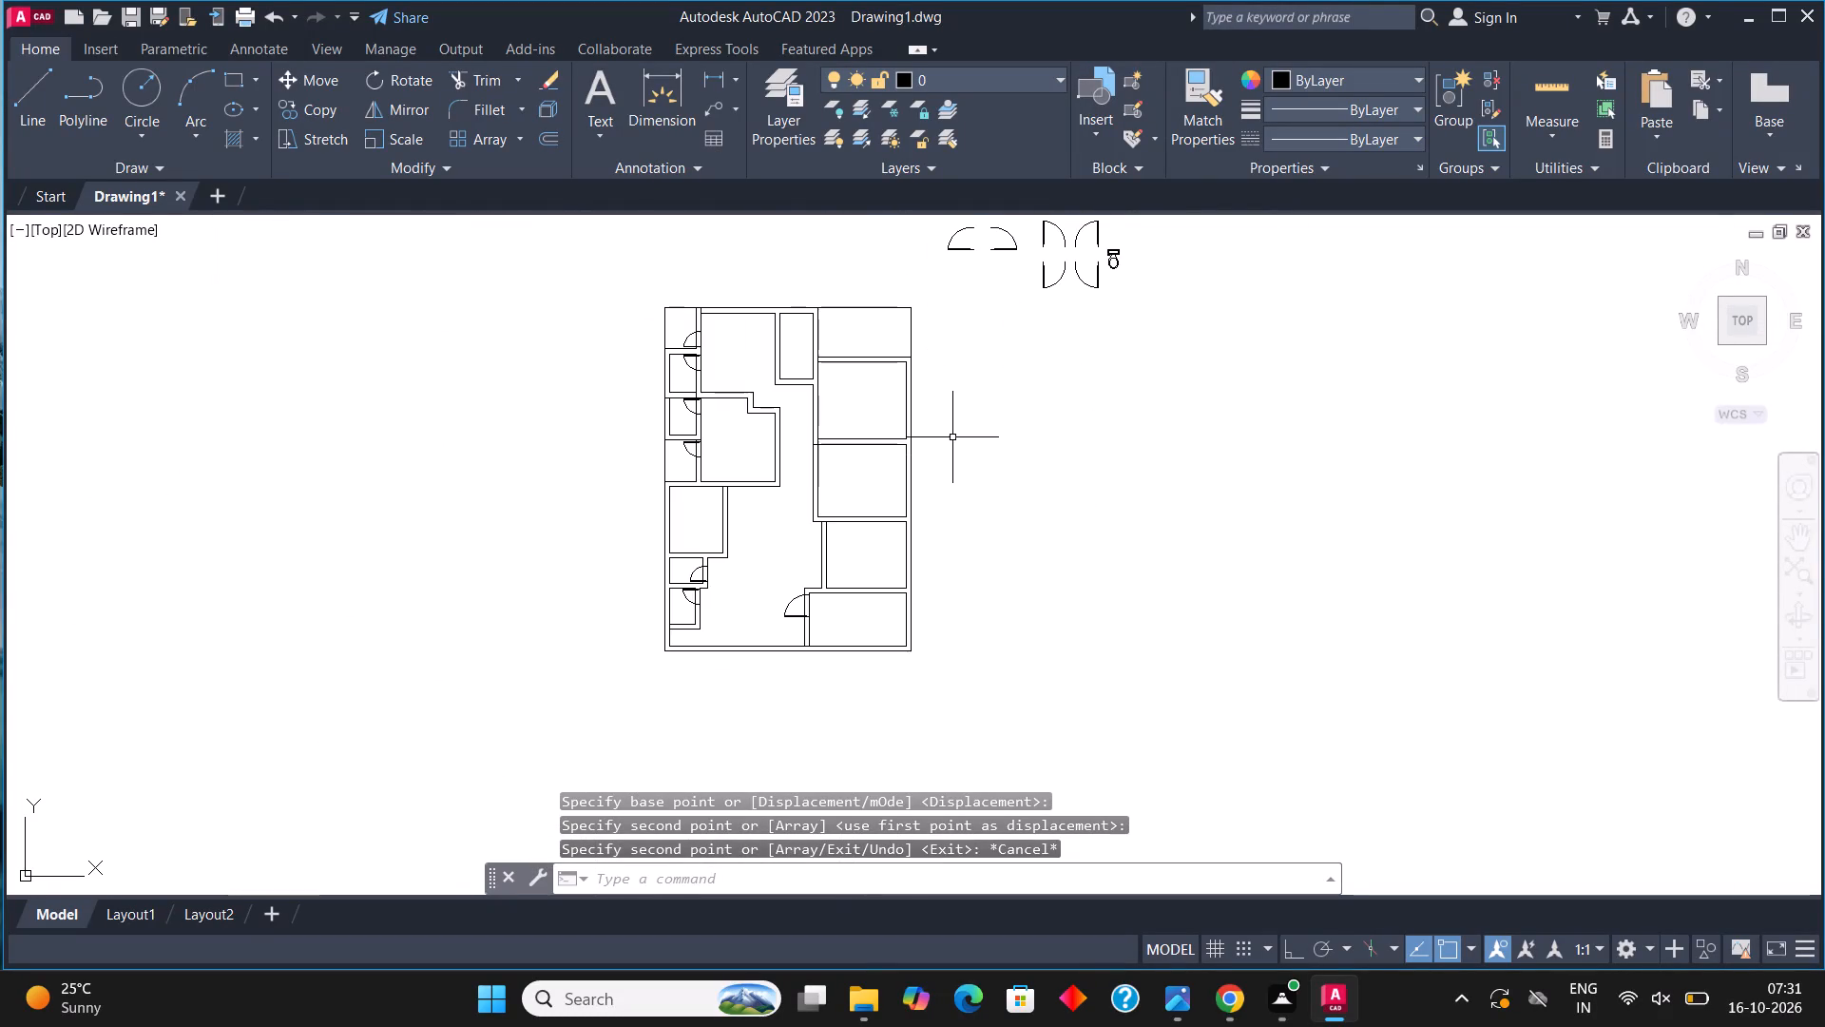
pyautogui.moveTo(1094, 226); pyautogui.dragTo(1098, 365, button='middle')
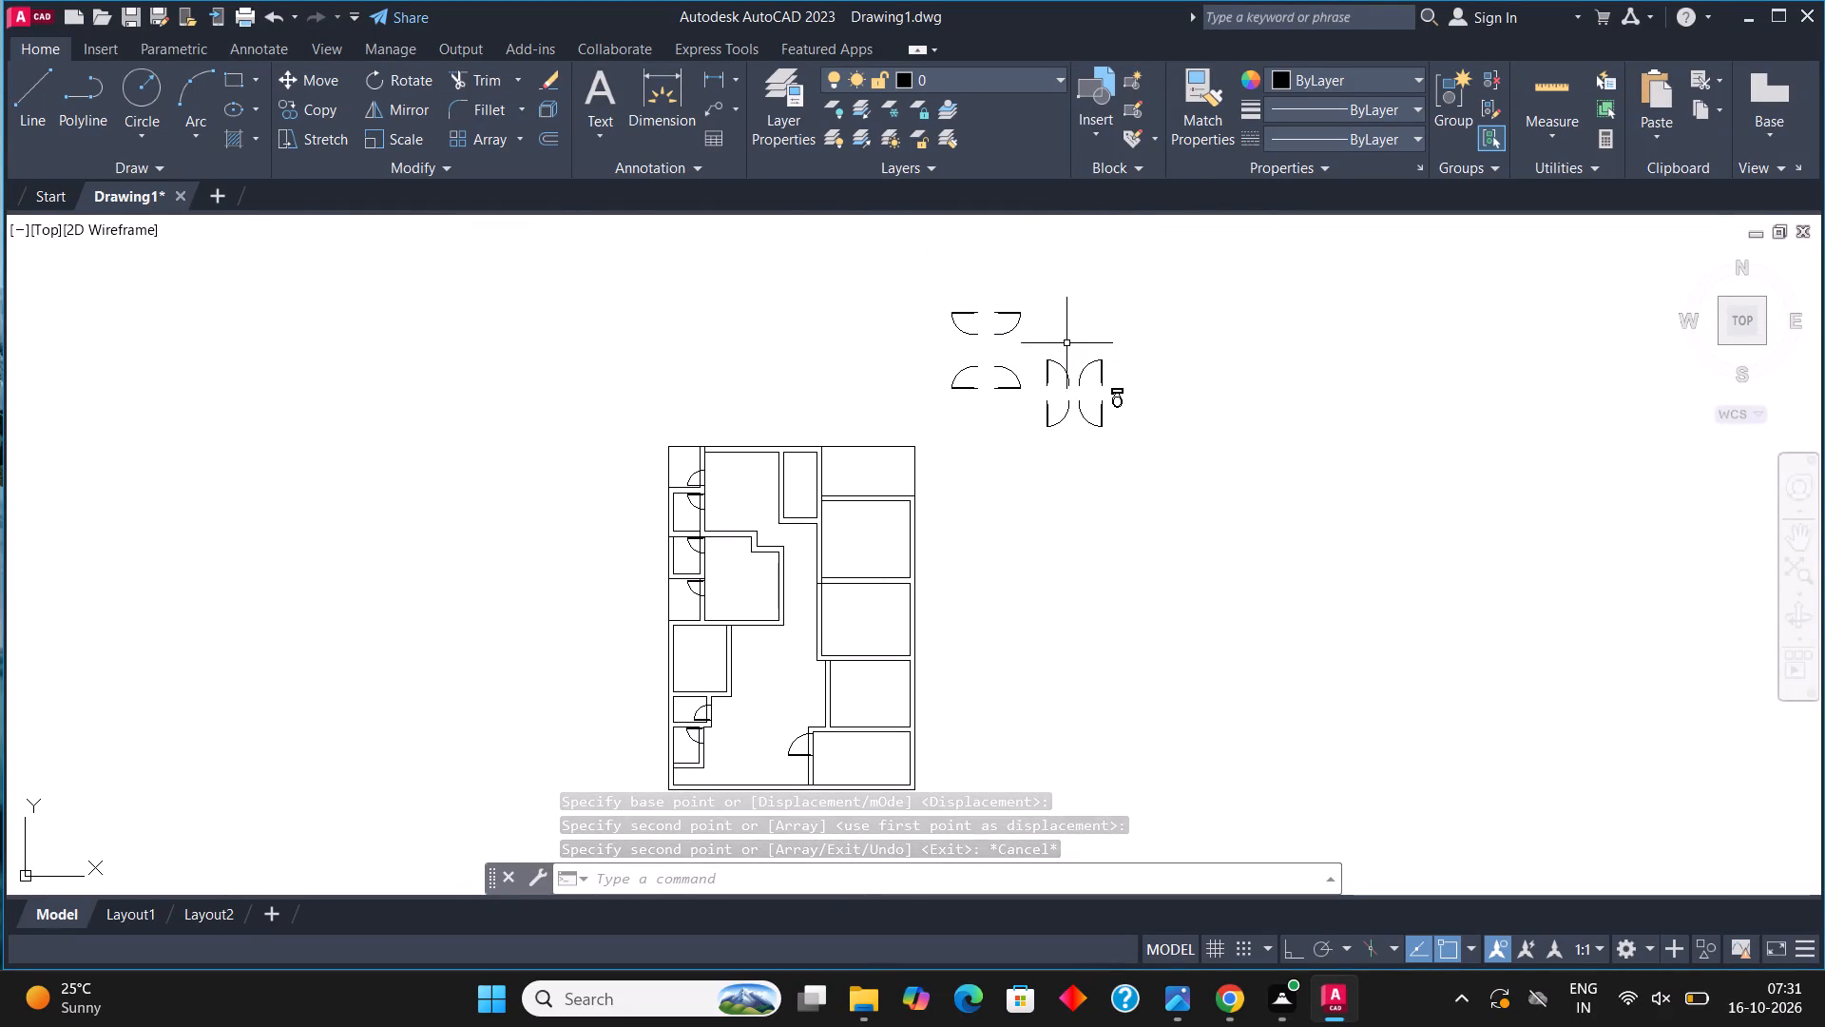
pyautogui.scroll(3, 994, 319)
pyautogui.click(1005, 317)
pyautogui.click(985, 292)
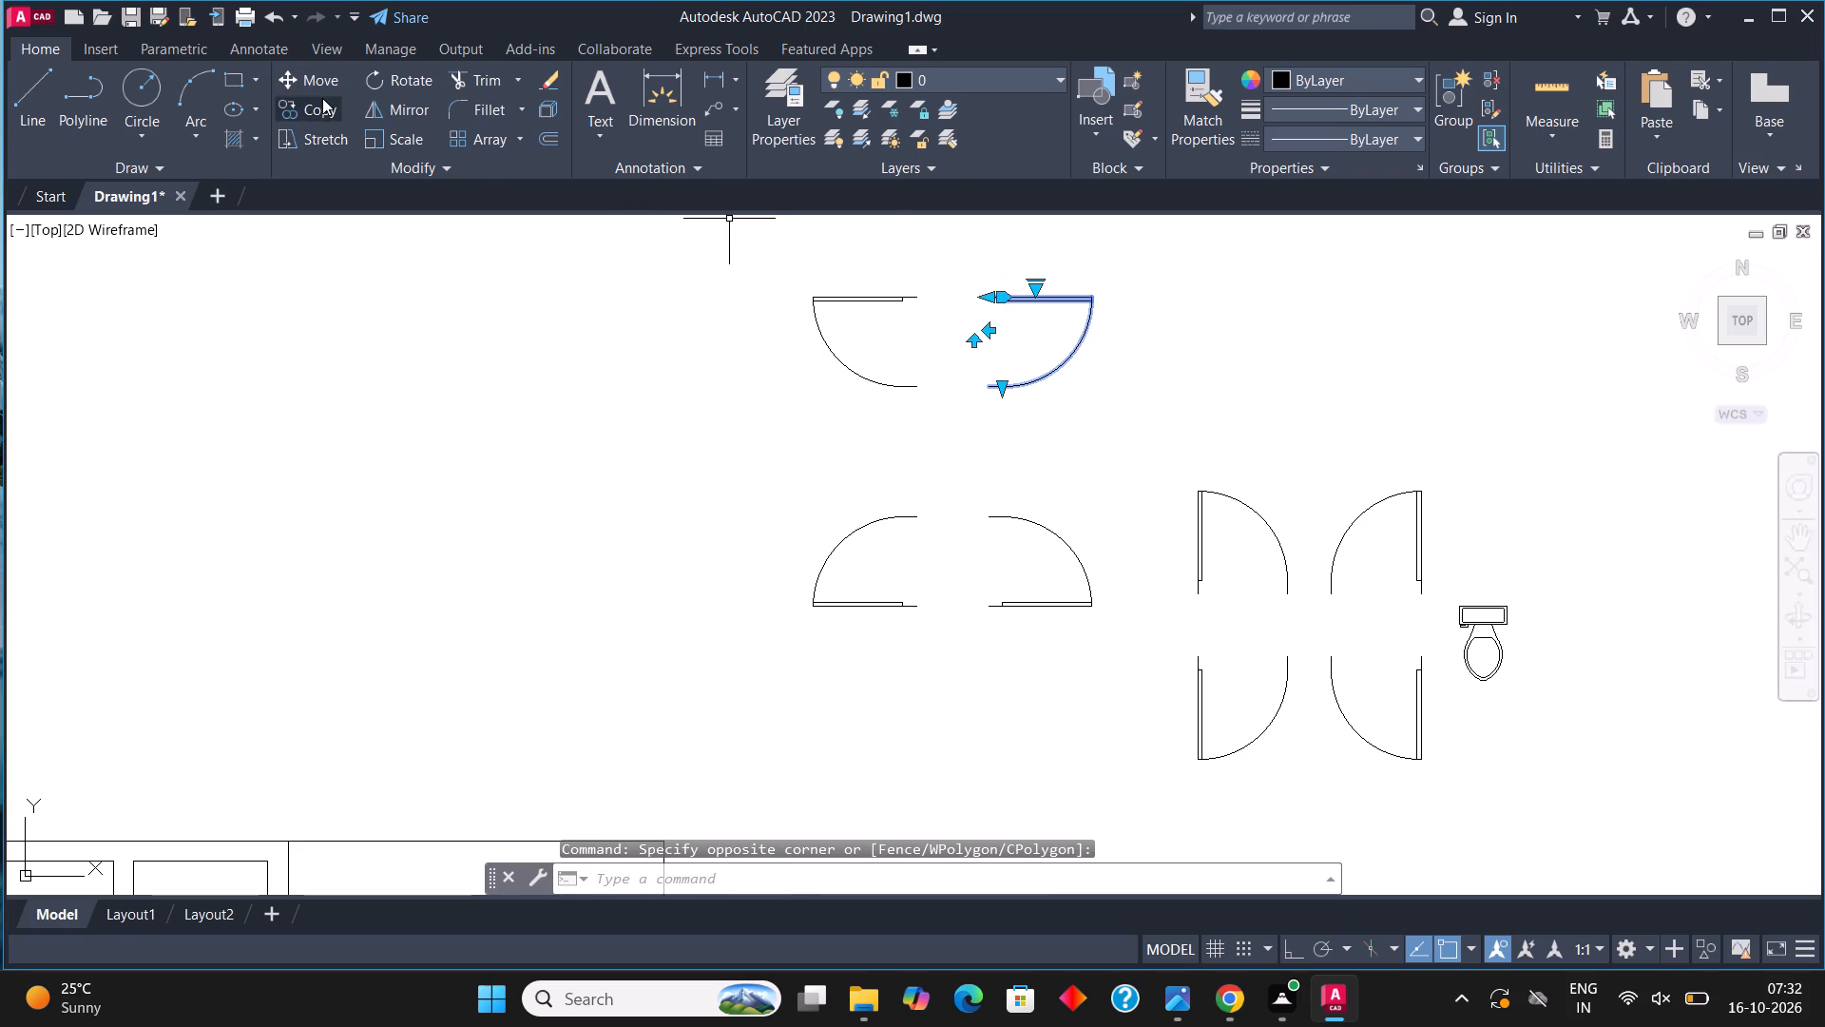
pyautogui.click(316, 108)
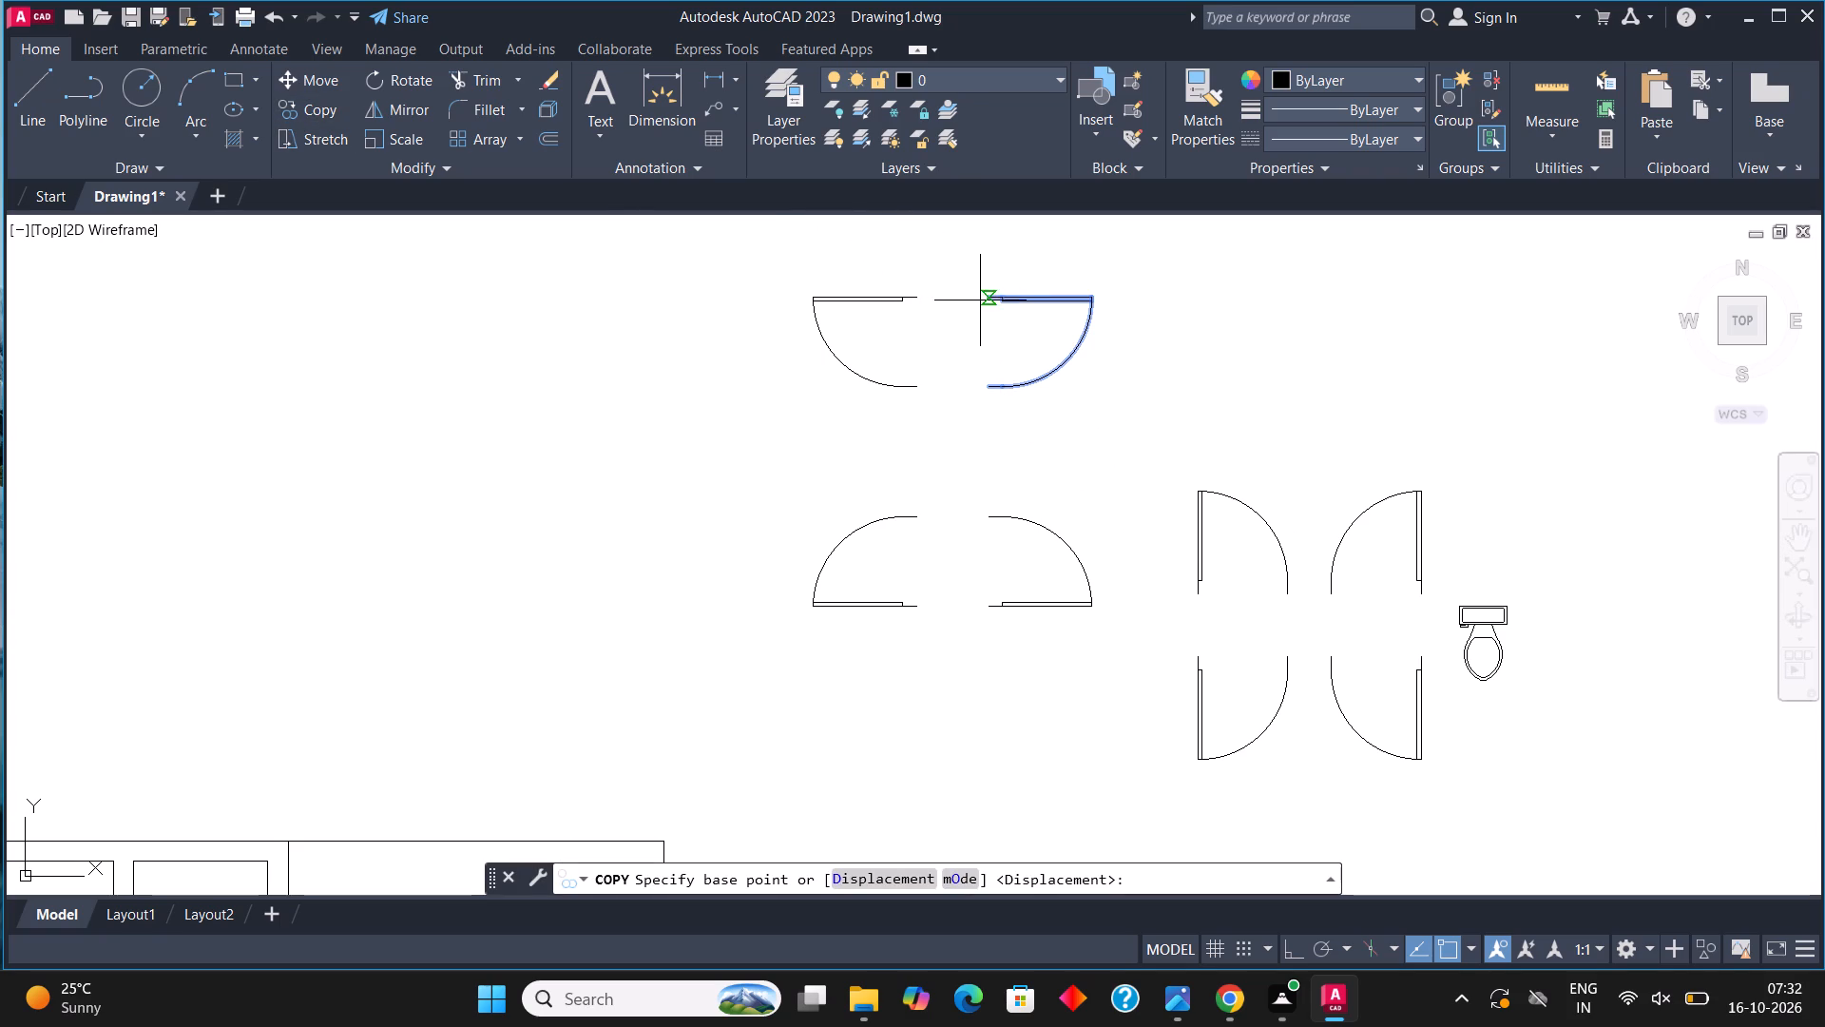
pyautogui.scroll(2, 971, 300)
pyautogui.click(1006, 291)
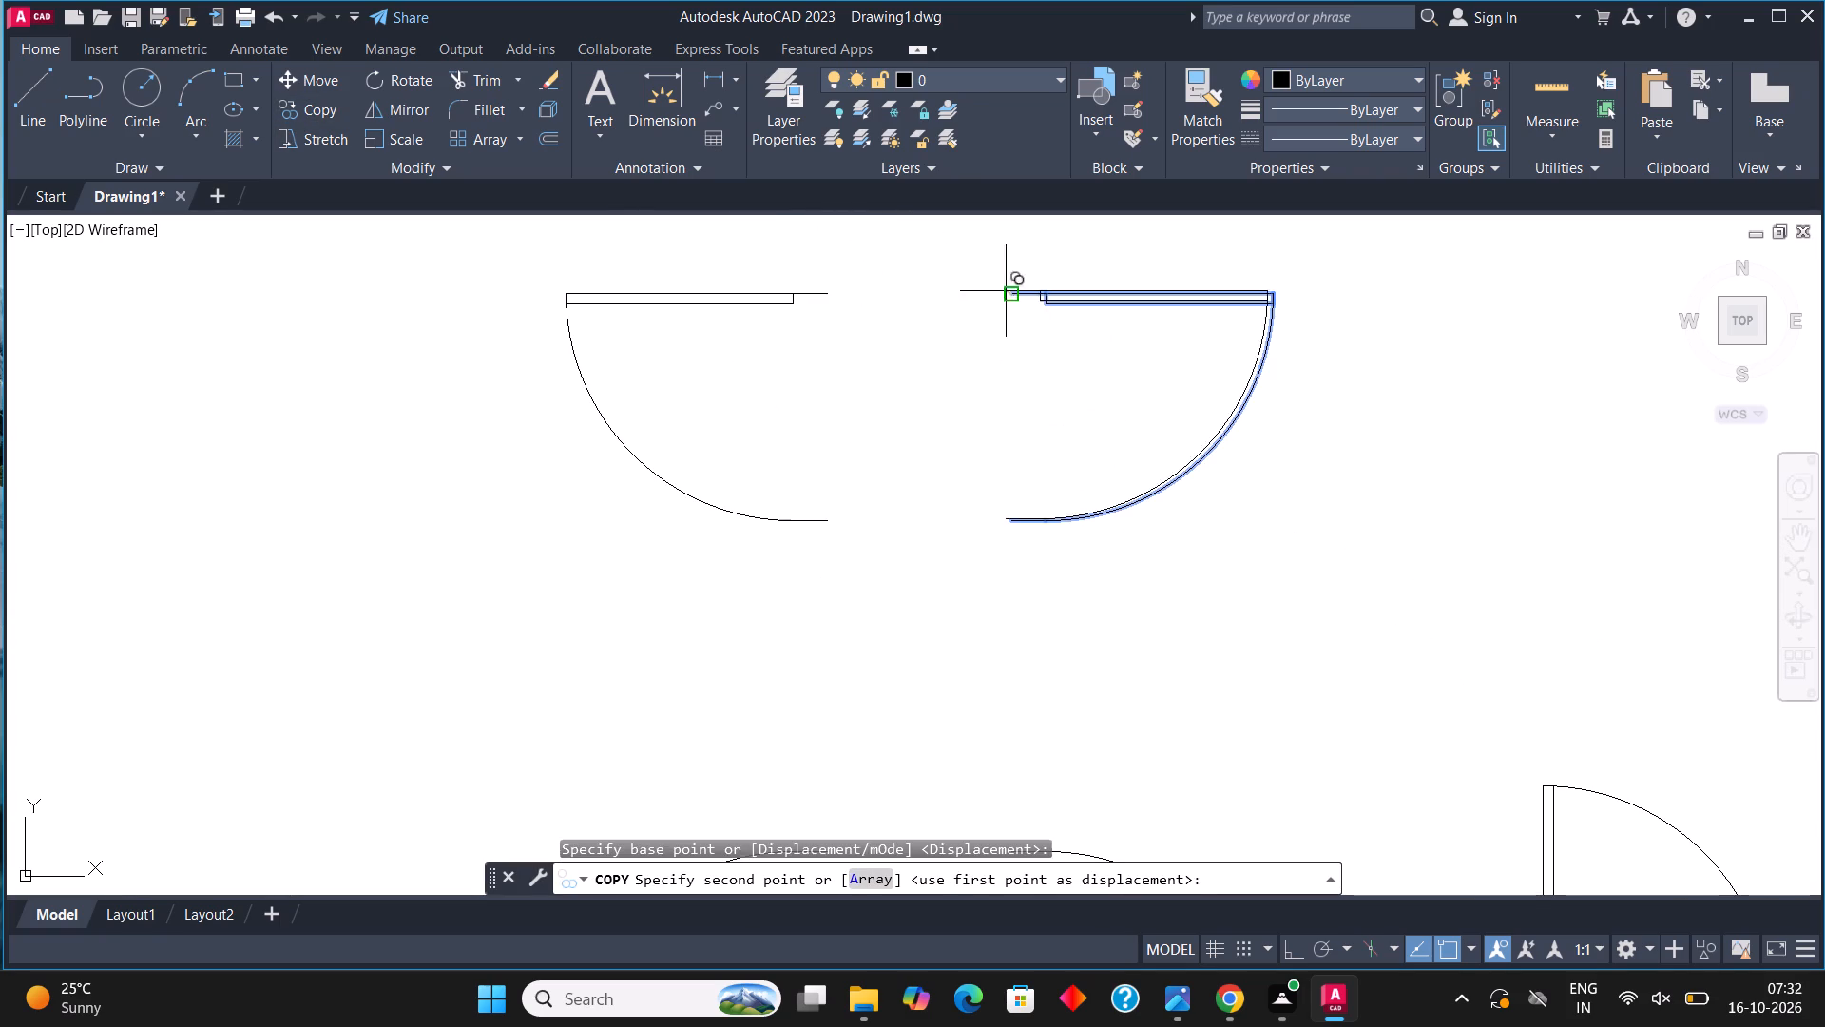
pyautogui.scroll(-5, 1092, 260)
pyautogui.moveTo(1094, 404); pyautogui.dragTo(1078, 297, button='middle')
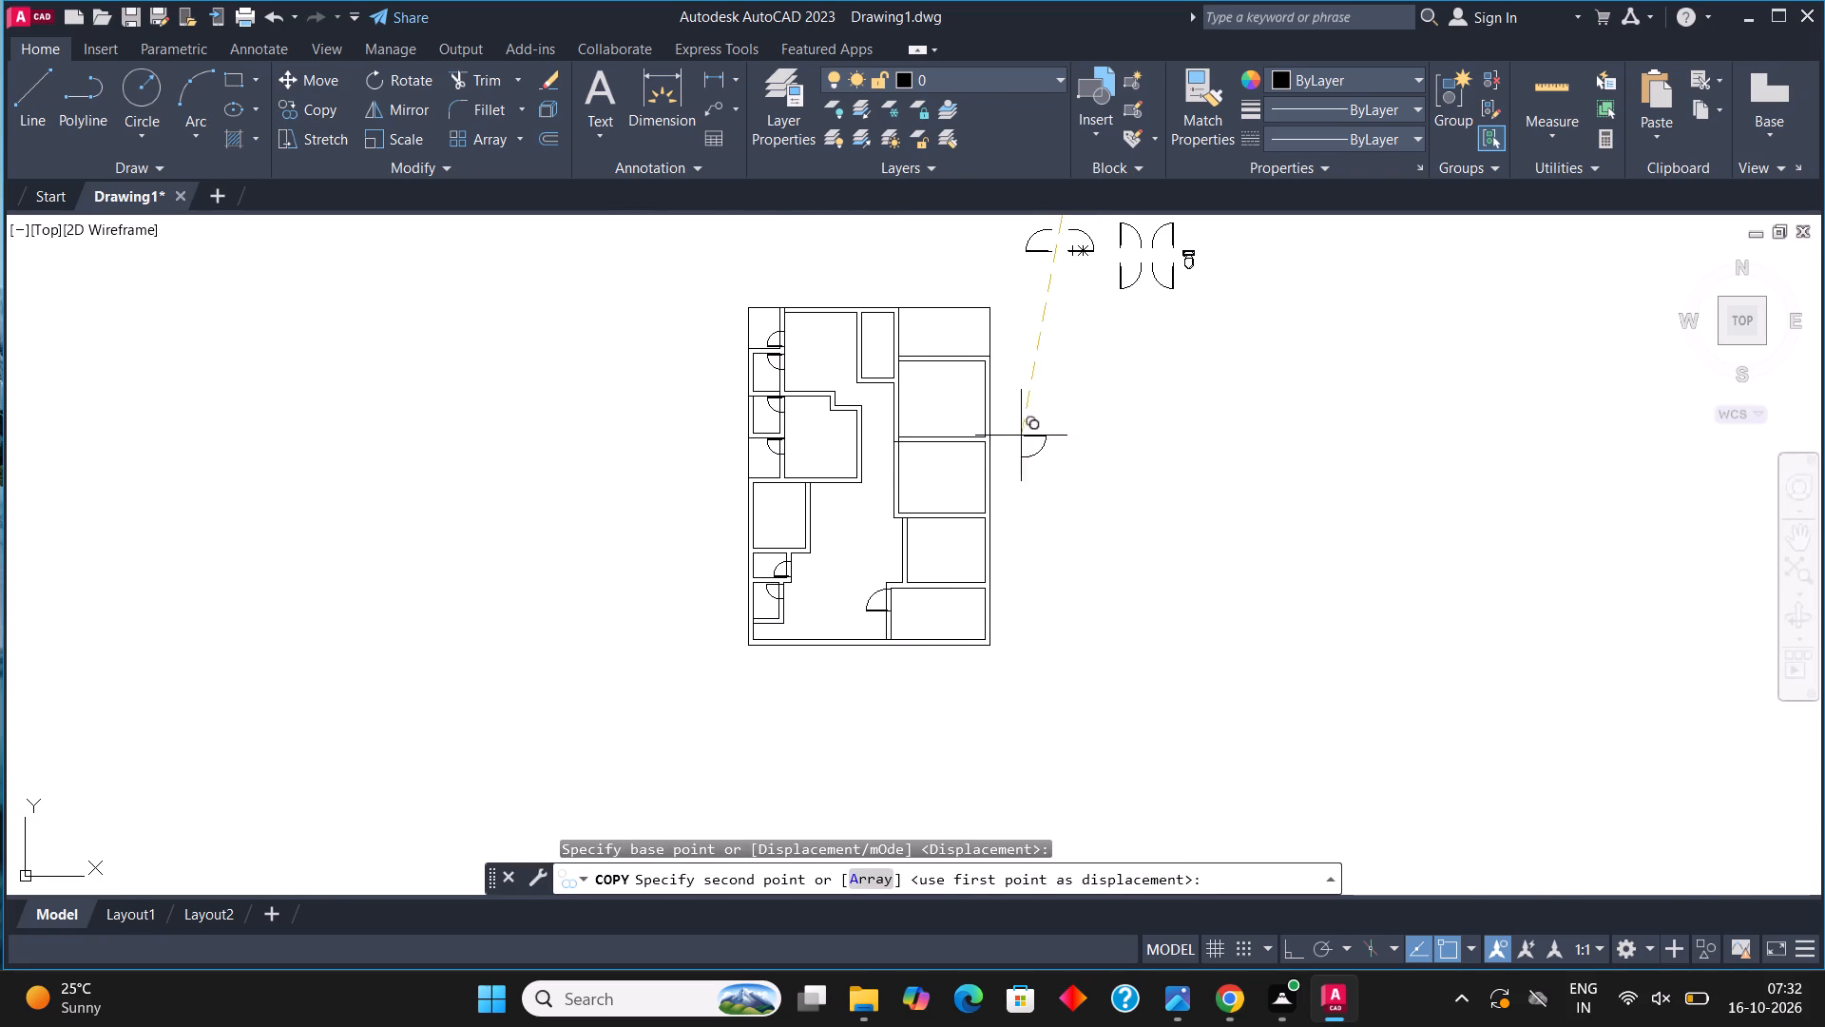
pyautogui.scroll(5, 904, 533)
pyautogui.click(829, 391)
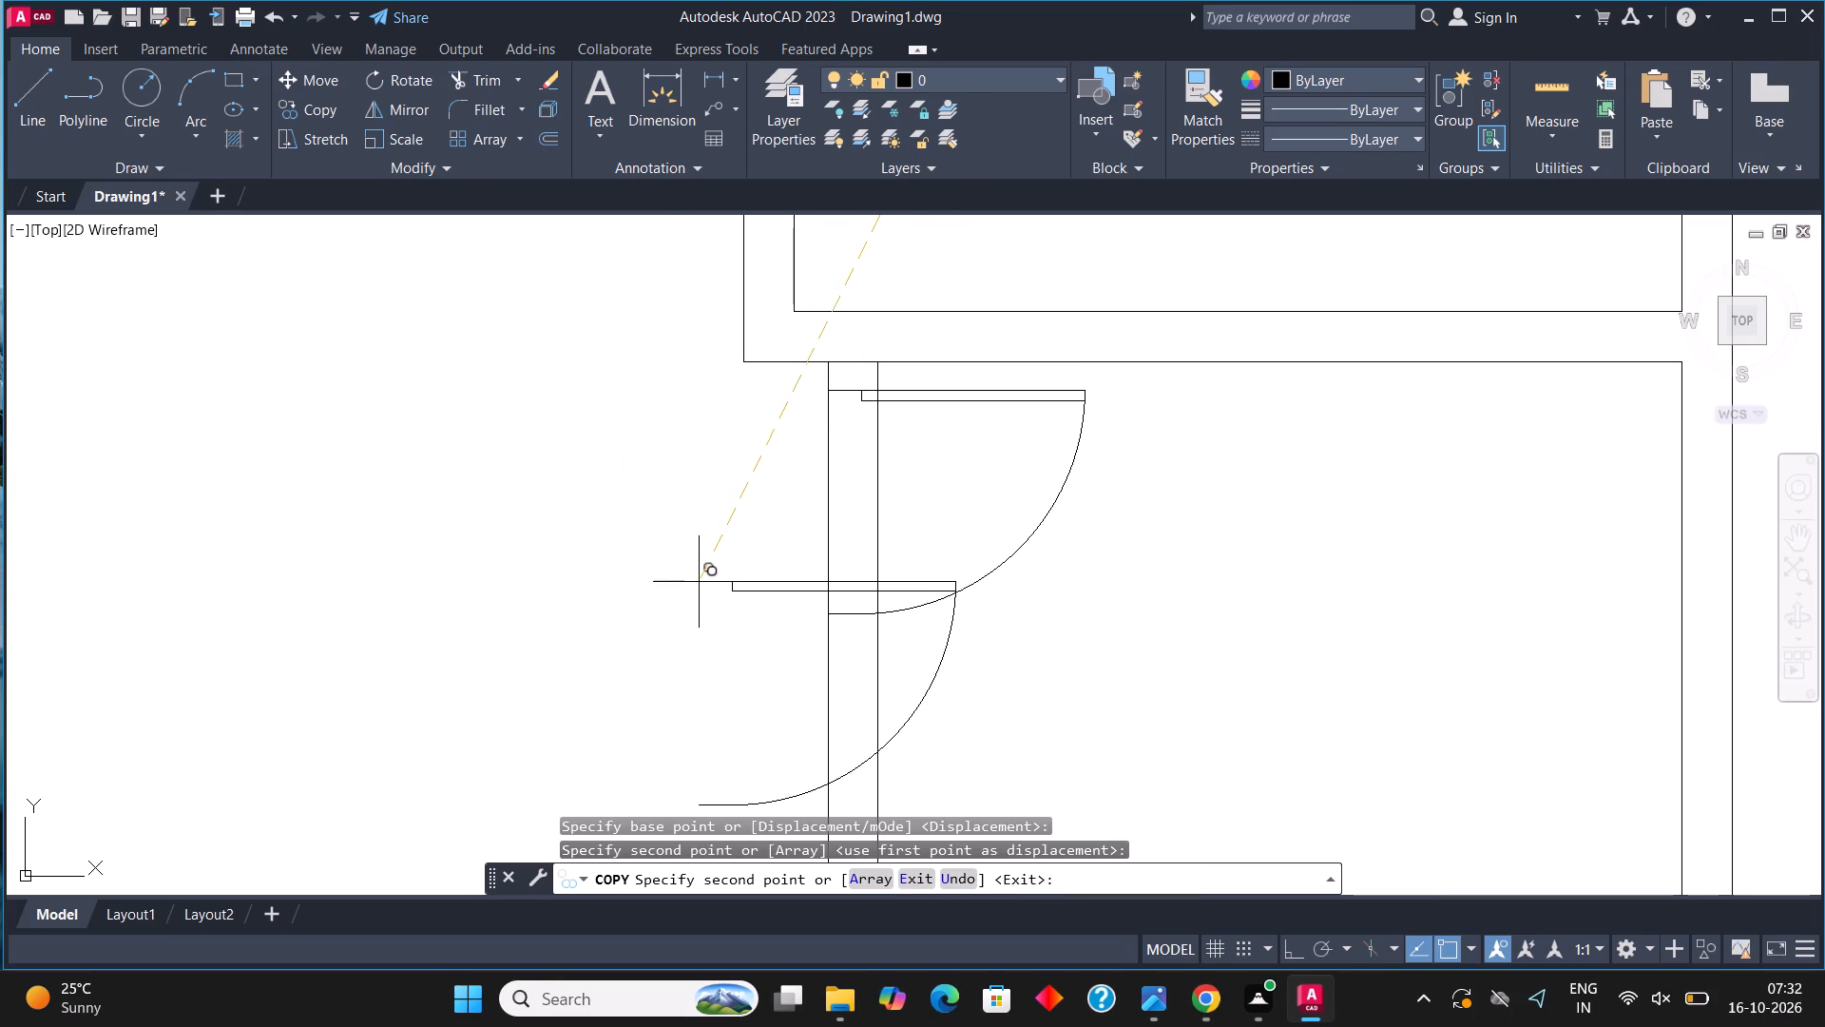
pyautogui.scroll(-3, 712, 621)
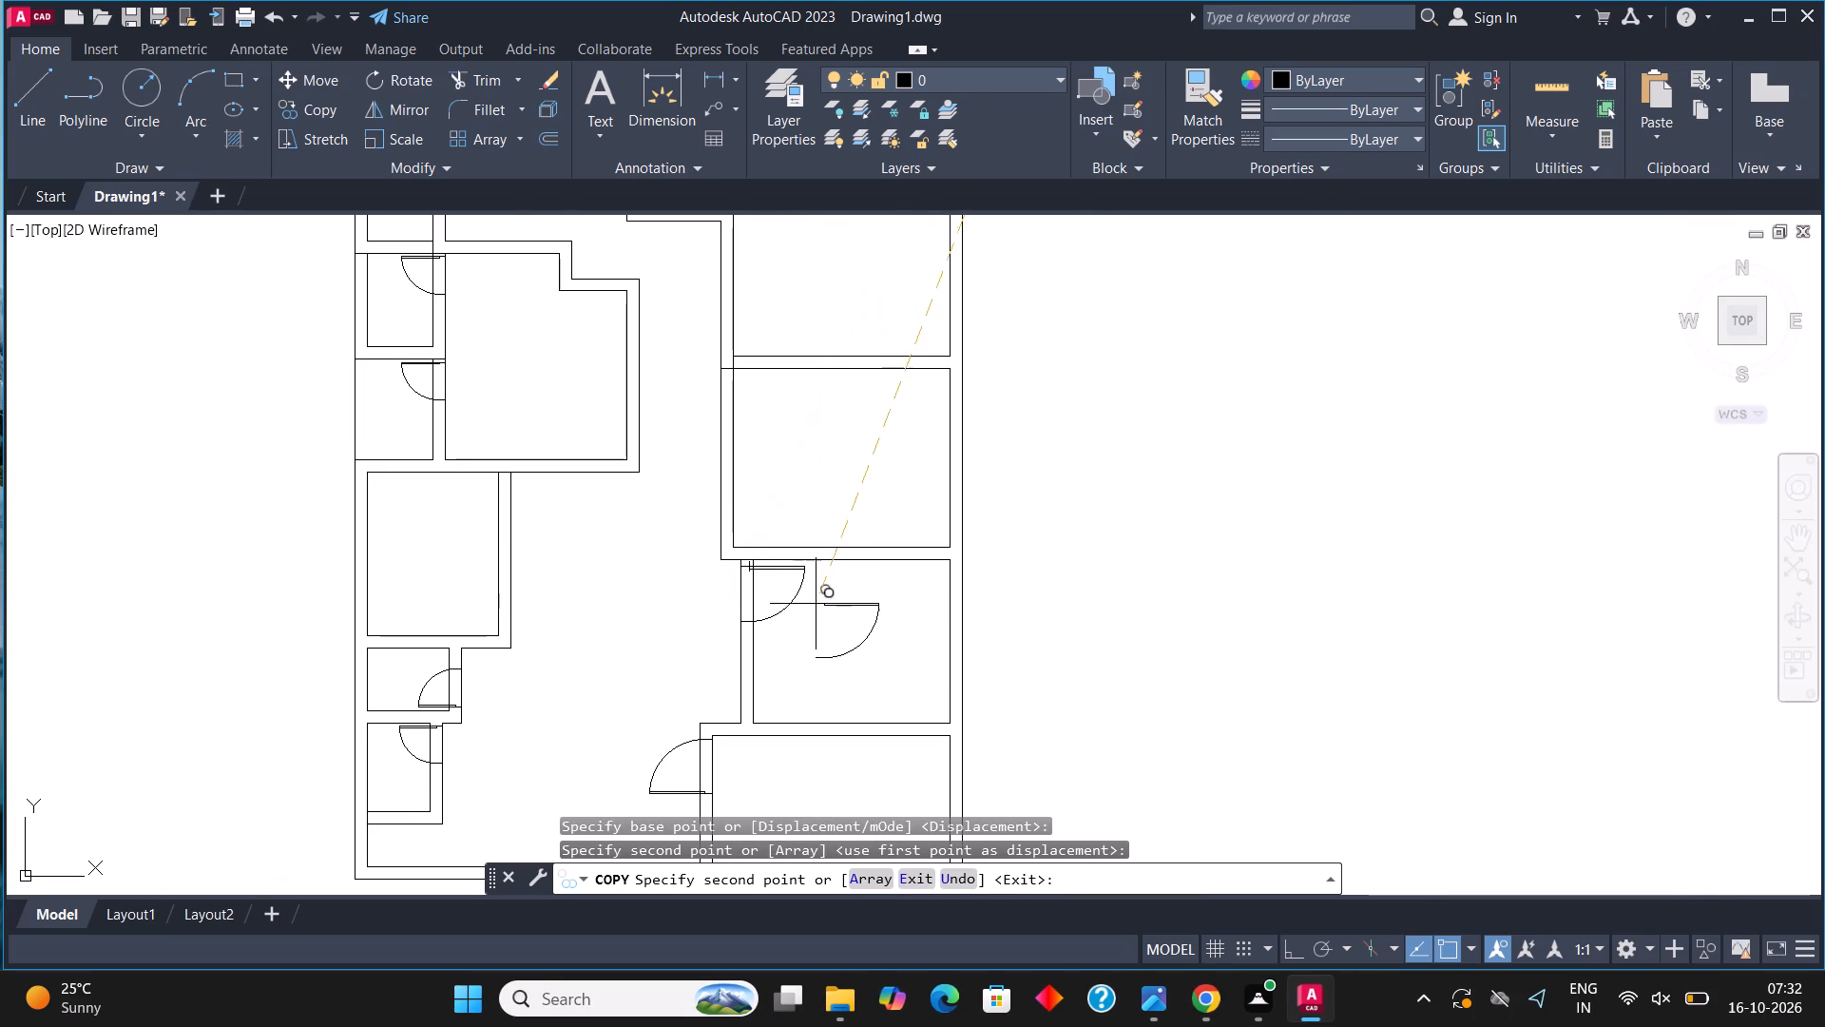
pyautogui.scroll(-3, 827, 558)
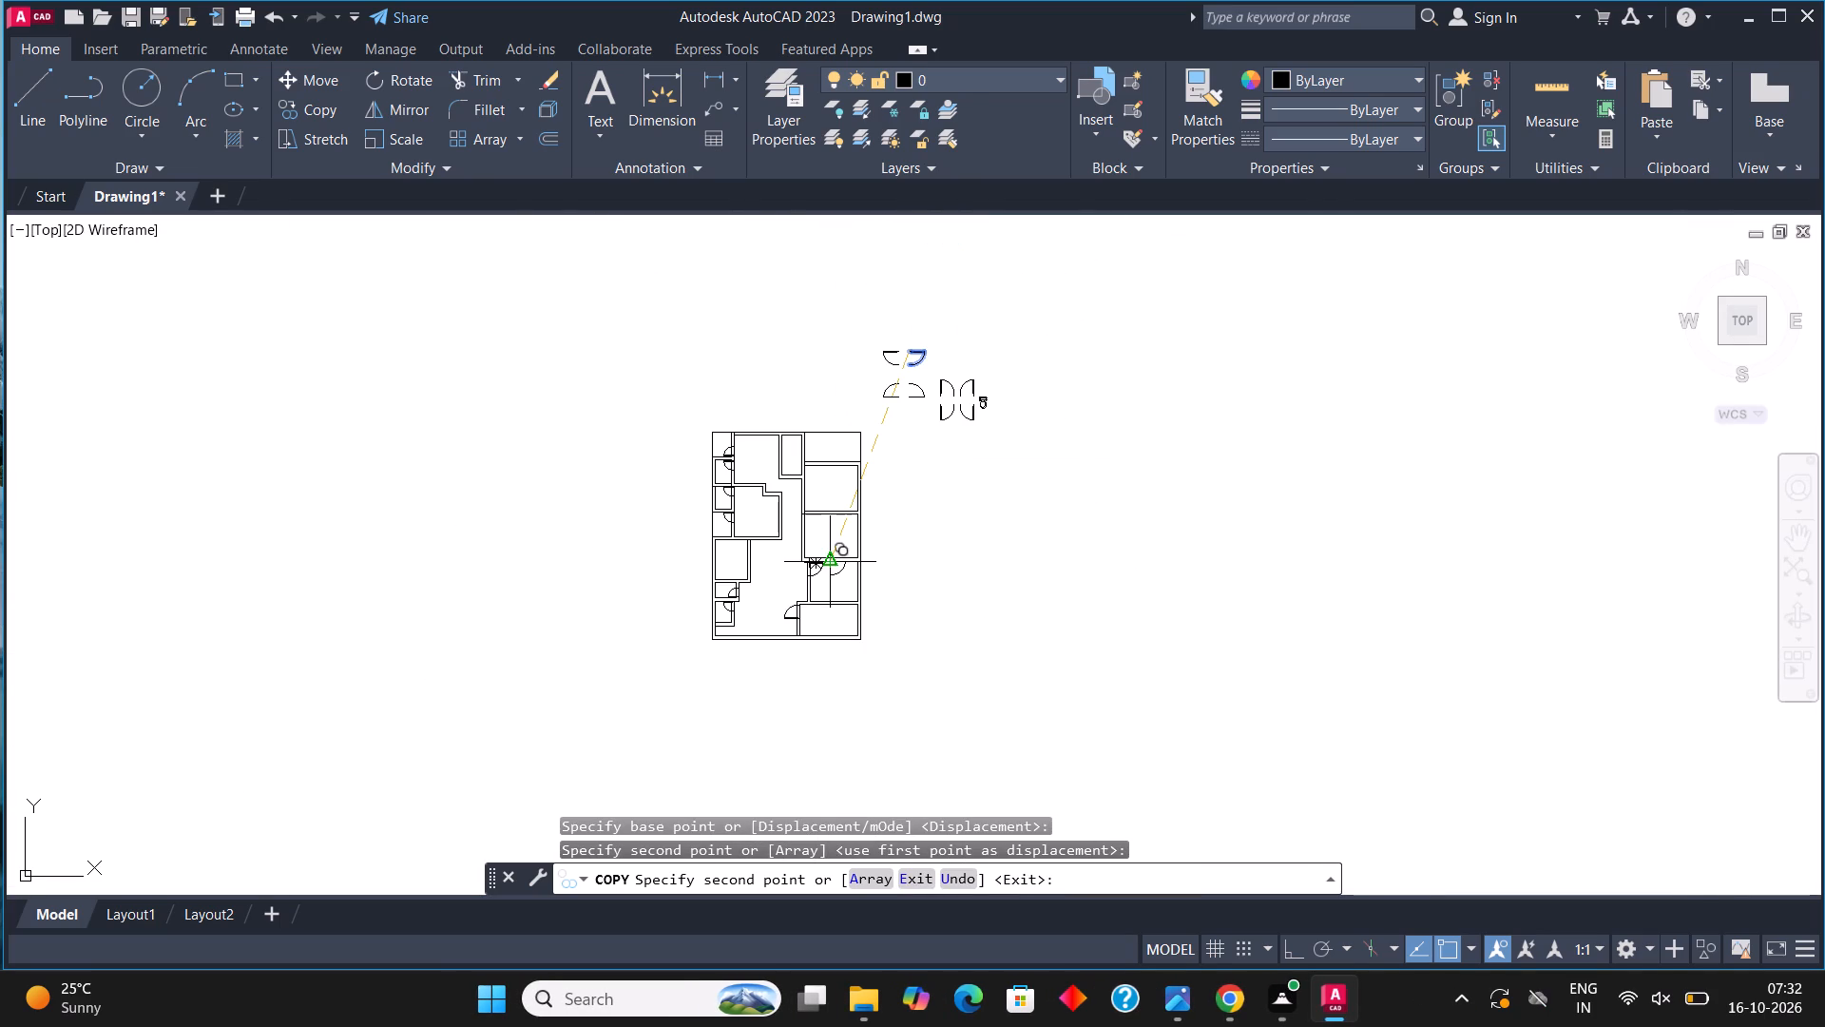
pyautogui.press('Escape')
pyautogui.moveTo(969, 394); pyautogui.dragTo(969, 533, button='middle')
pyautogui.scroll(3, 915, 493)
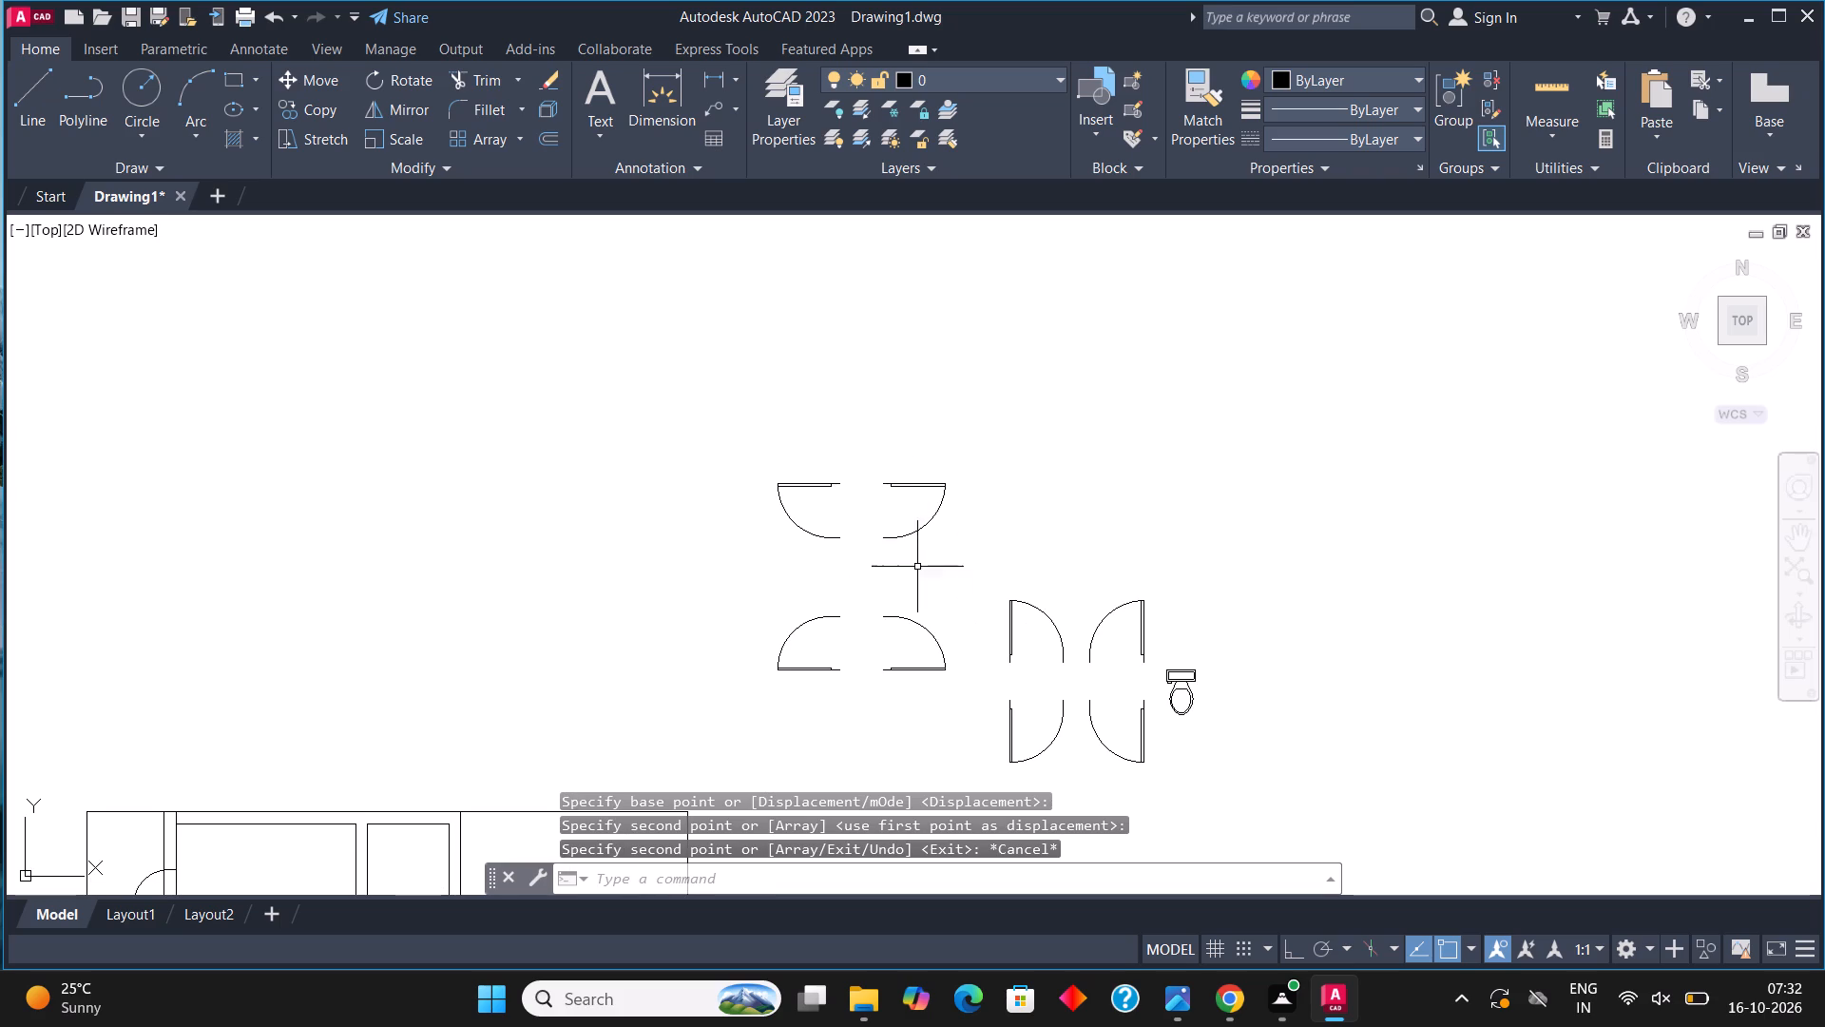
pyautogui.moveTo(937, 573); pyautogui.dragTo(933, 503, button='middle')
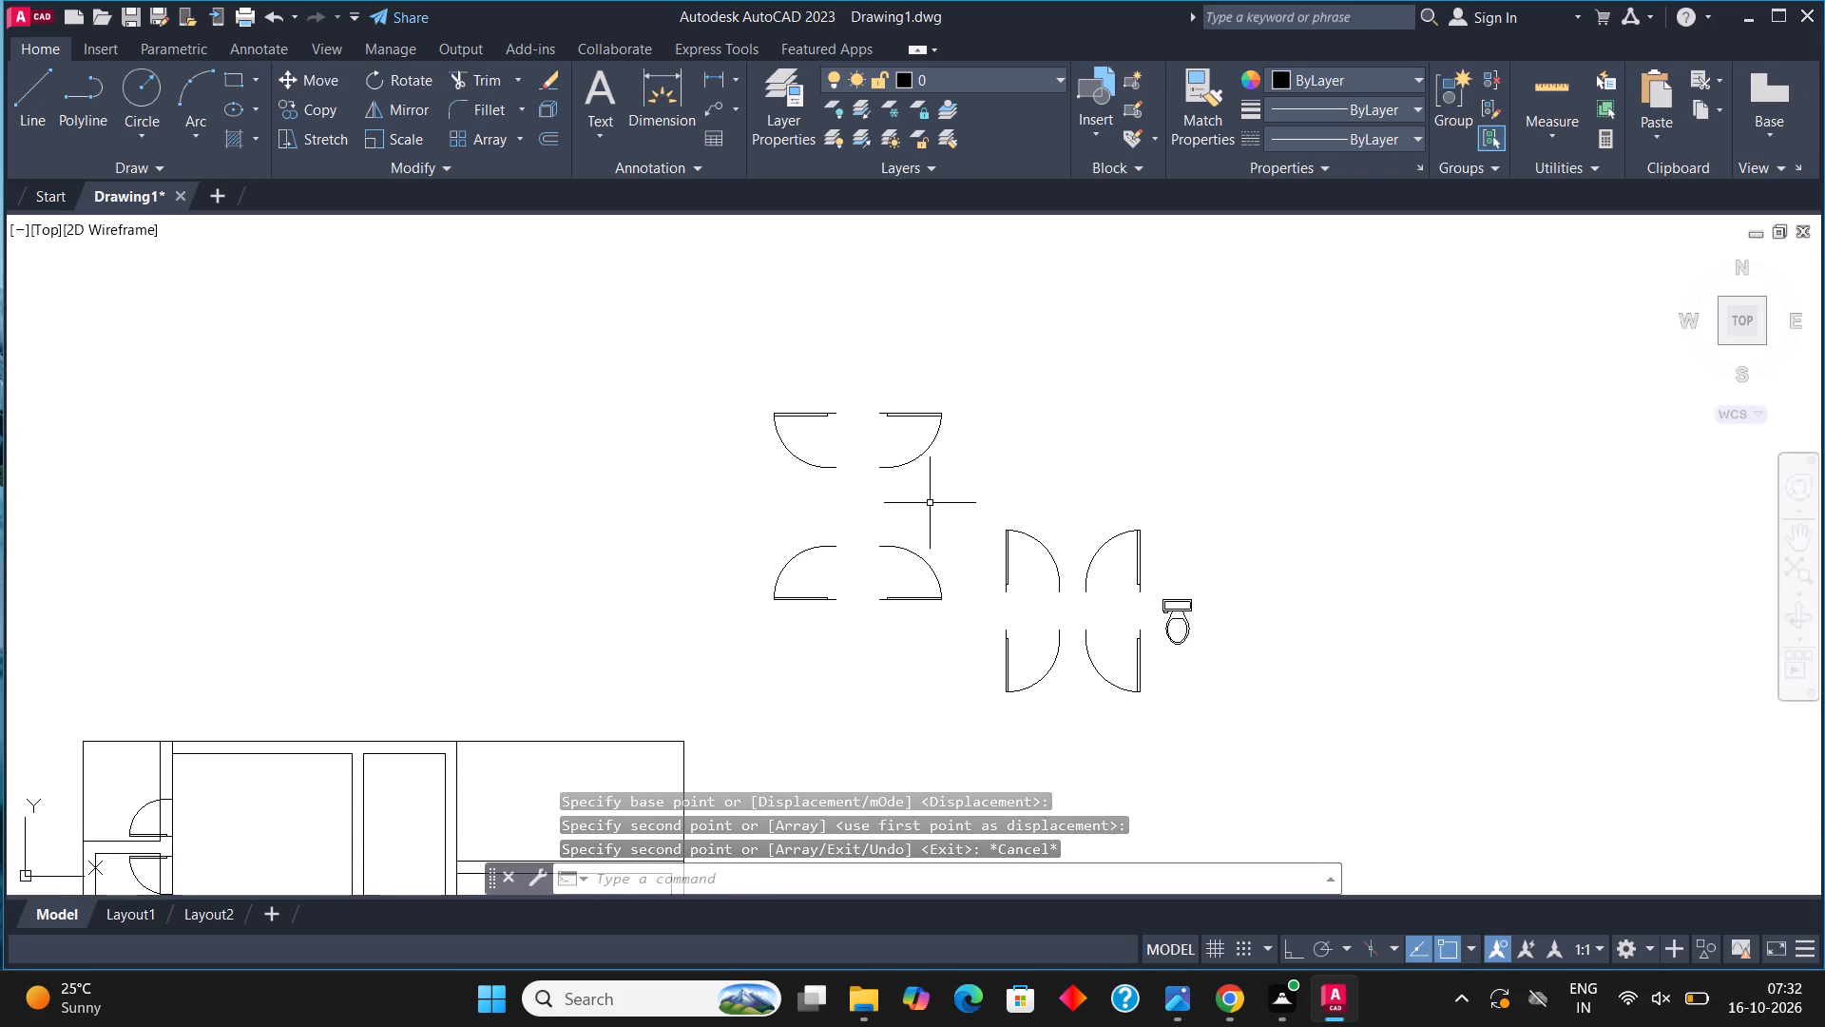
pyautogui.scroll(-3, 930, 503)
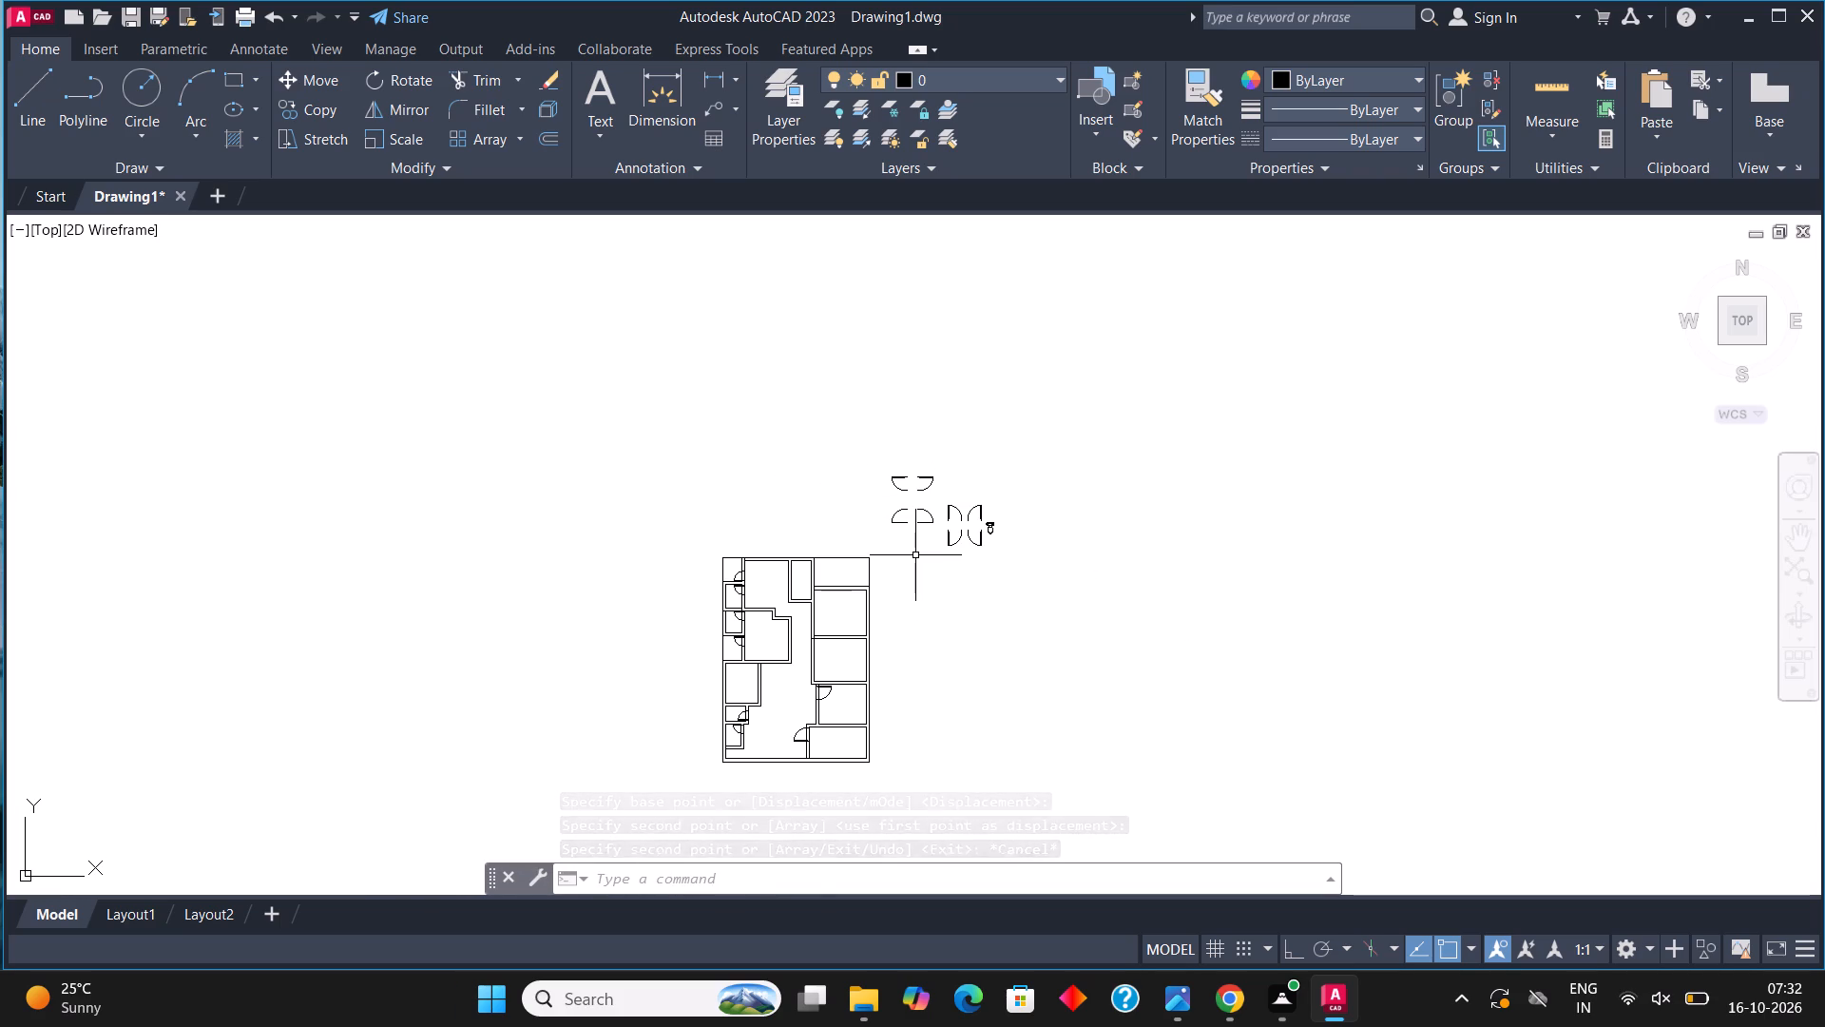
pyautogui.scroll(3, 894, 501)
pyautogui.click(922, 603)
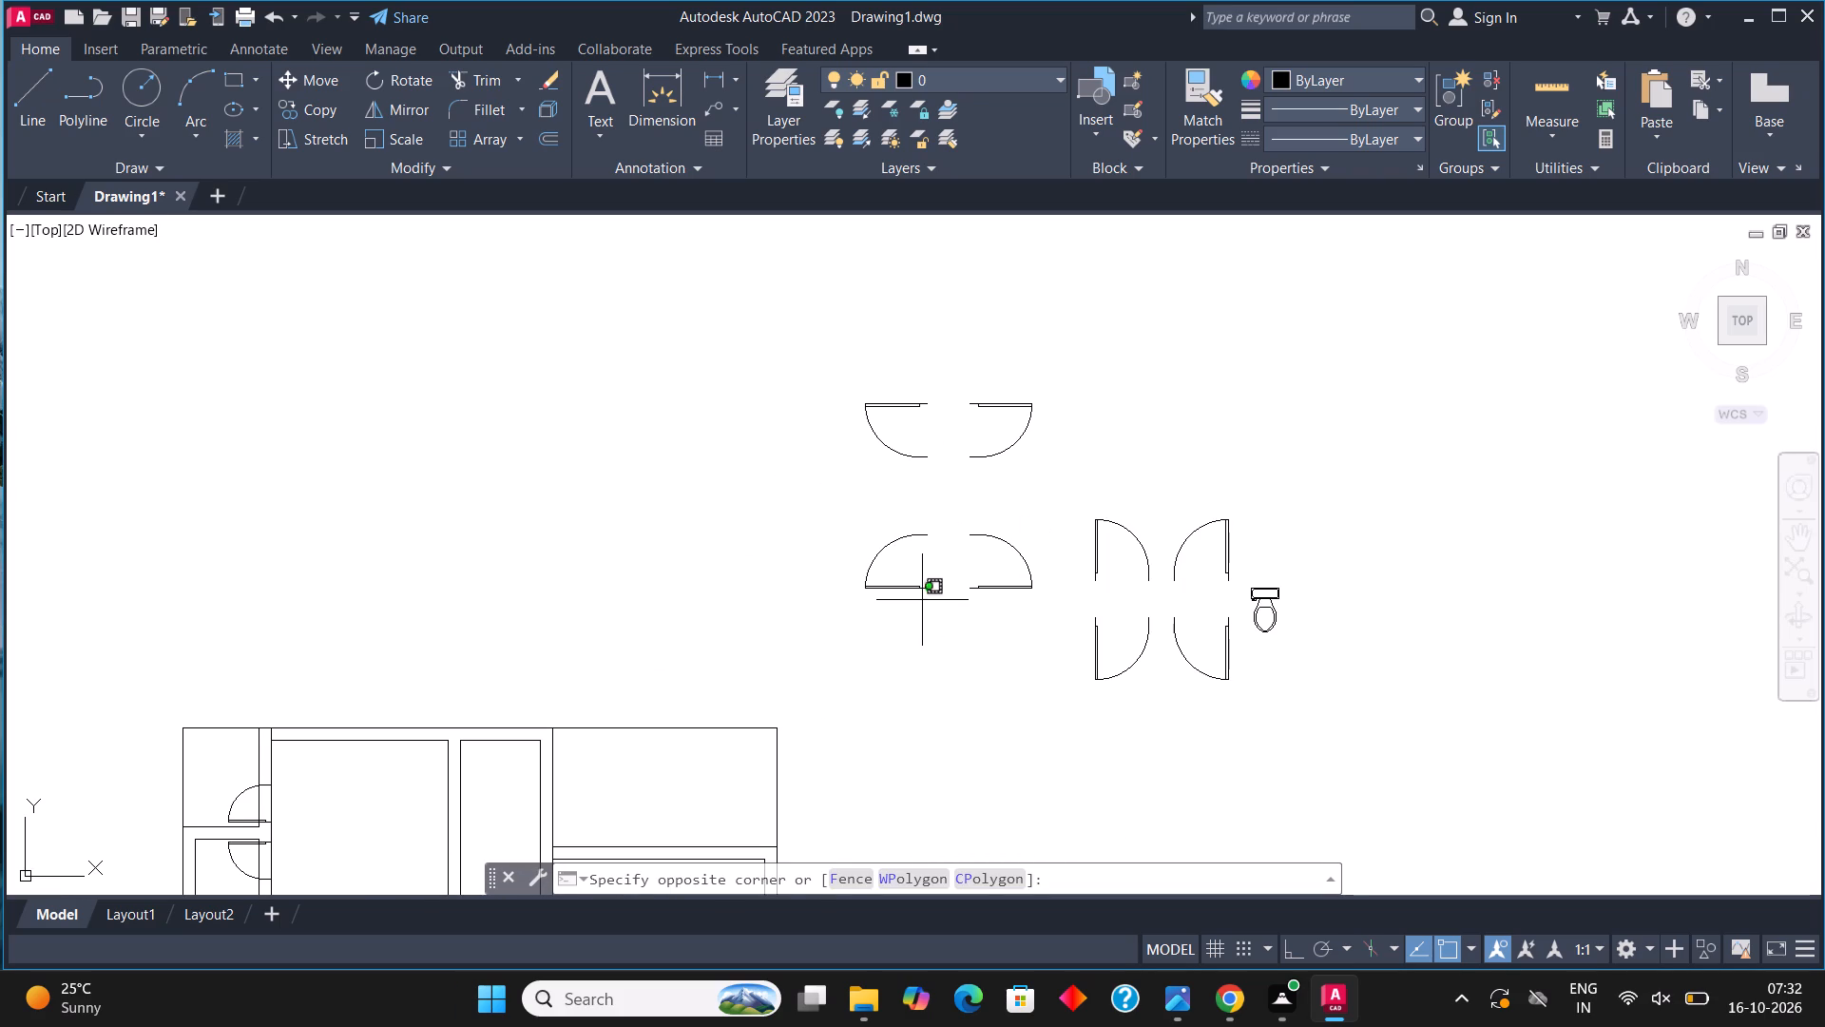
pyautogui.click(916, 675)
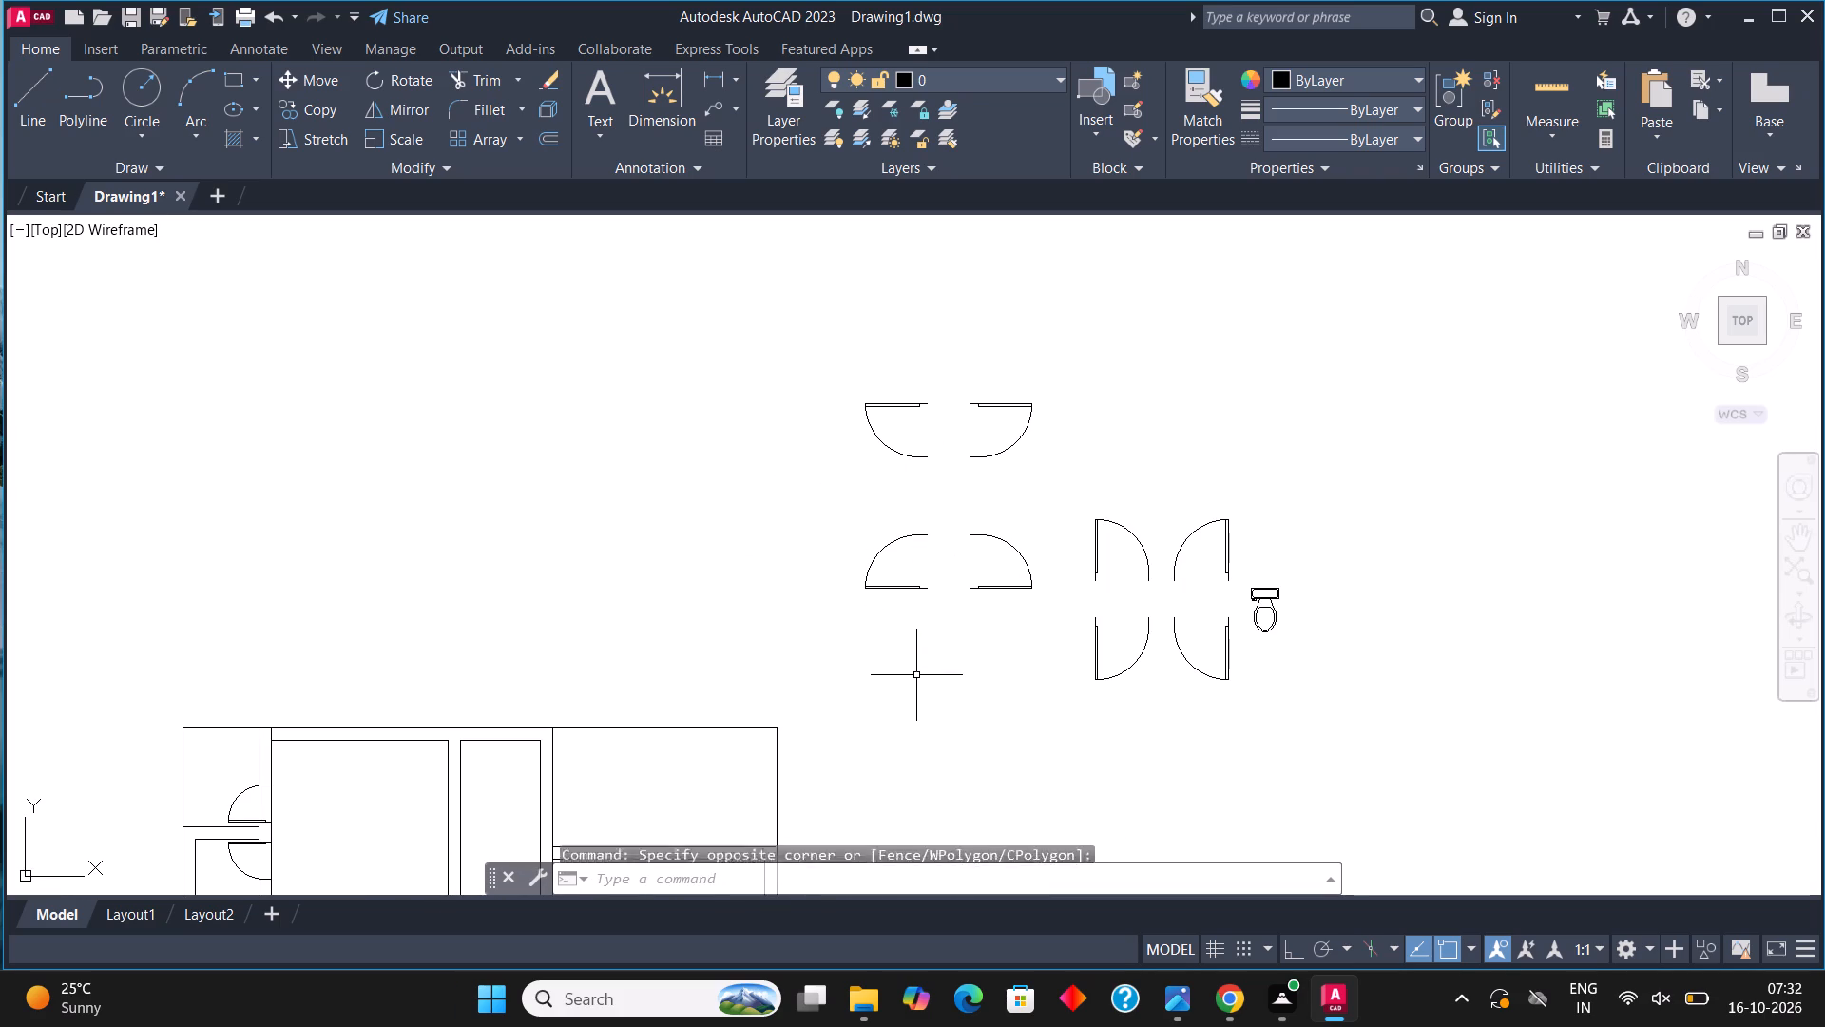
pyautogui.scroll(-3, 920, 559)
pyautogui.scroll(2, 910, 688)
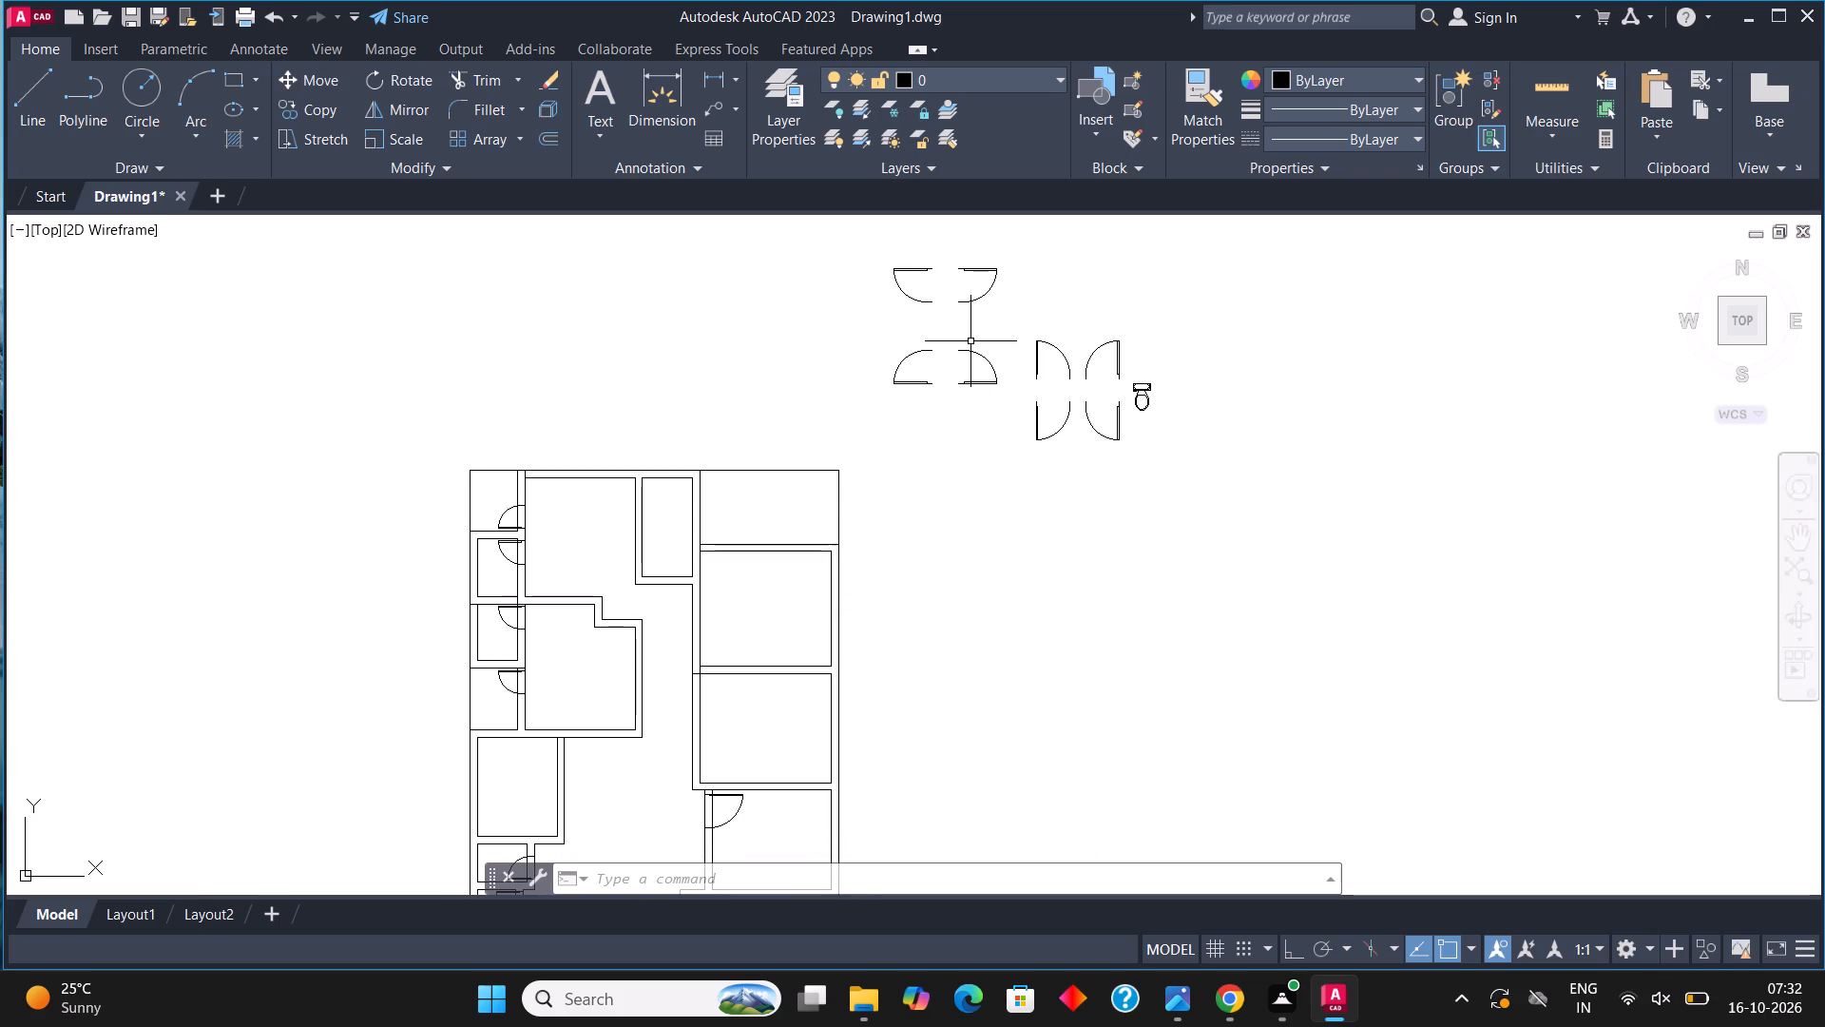
# Copy the lower-right door of the horizontal-leaf set onto the third east room's west wall outer face, just above its bottom wall.
pyautogui.scroll(3, 978, 365)
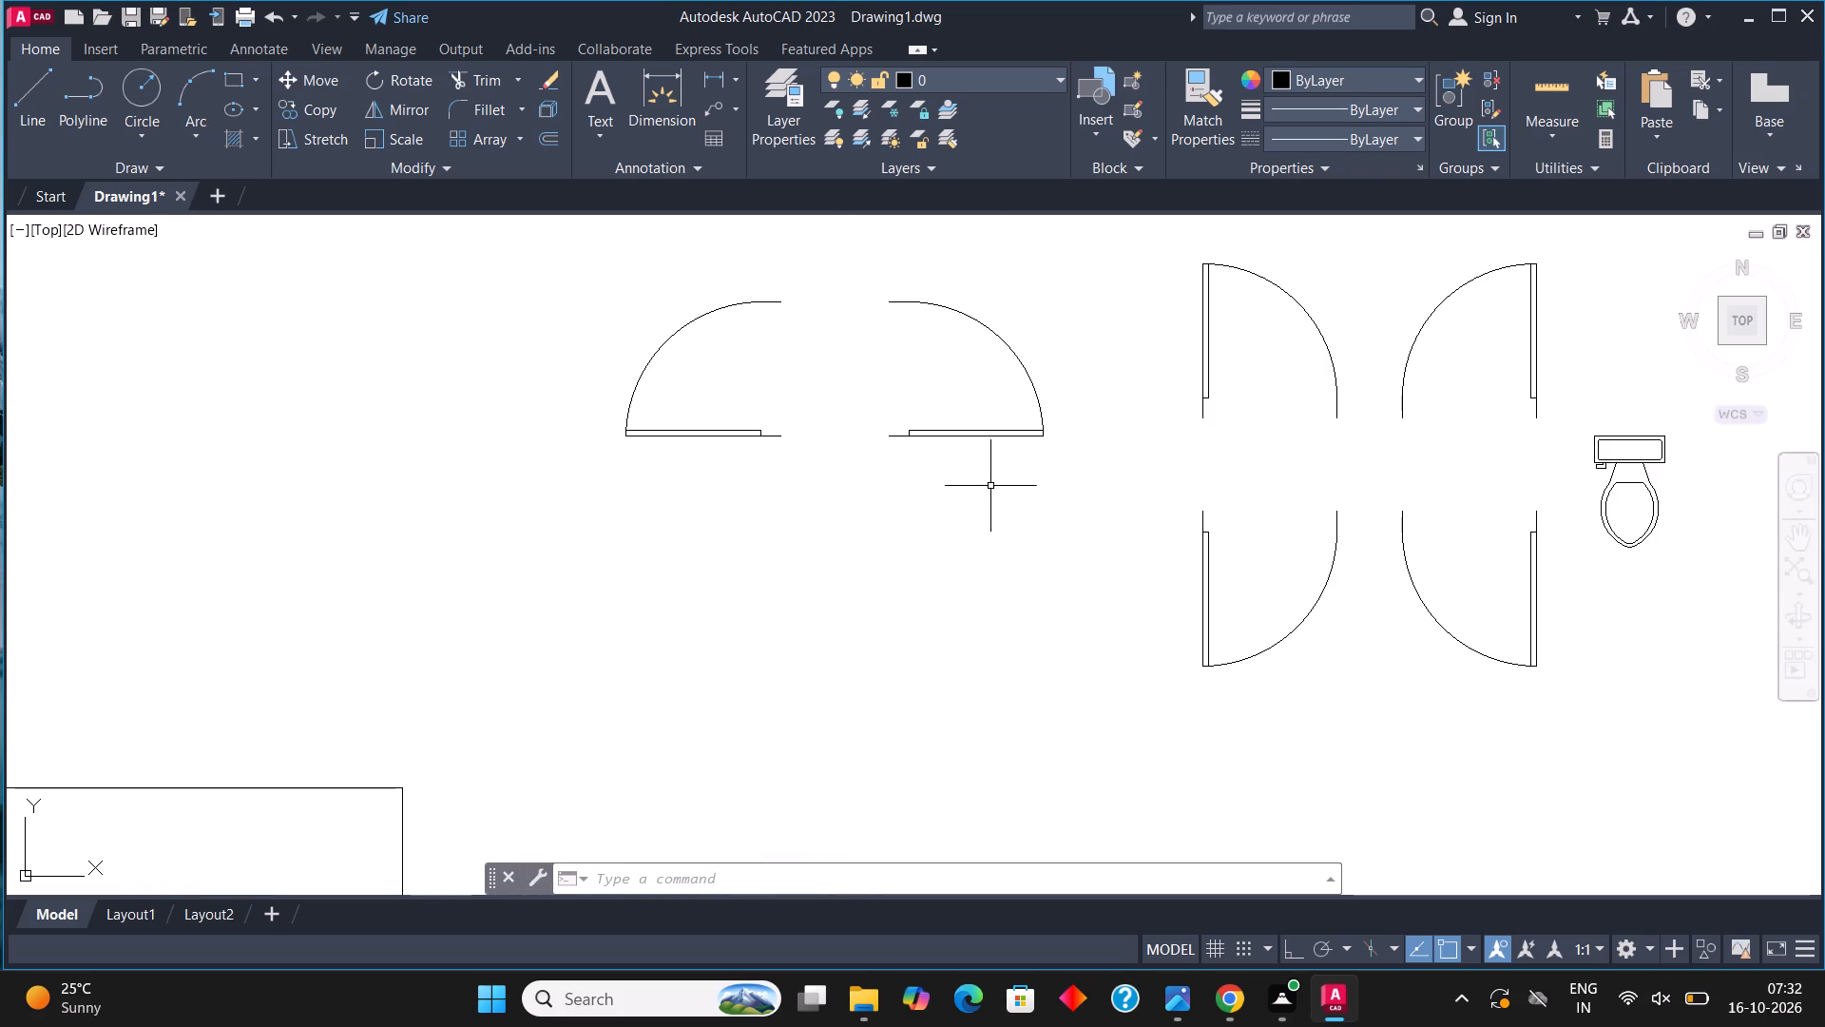
pyautogui.moveTo(927, 479); pyautogui.dragTo(927, 466)
pyautogui.click(889, 402)
pyautogui.click(317, 108)
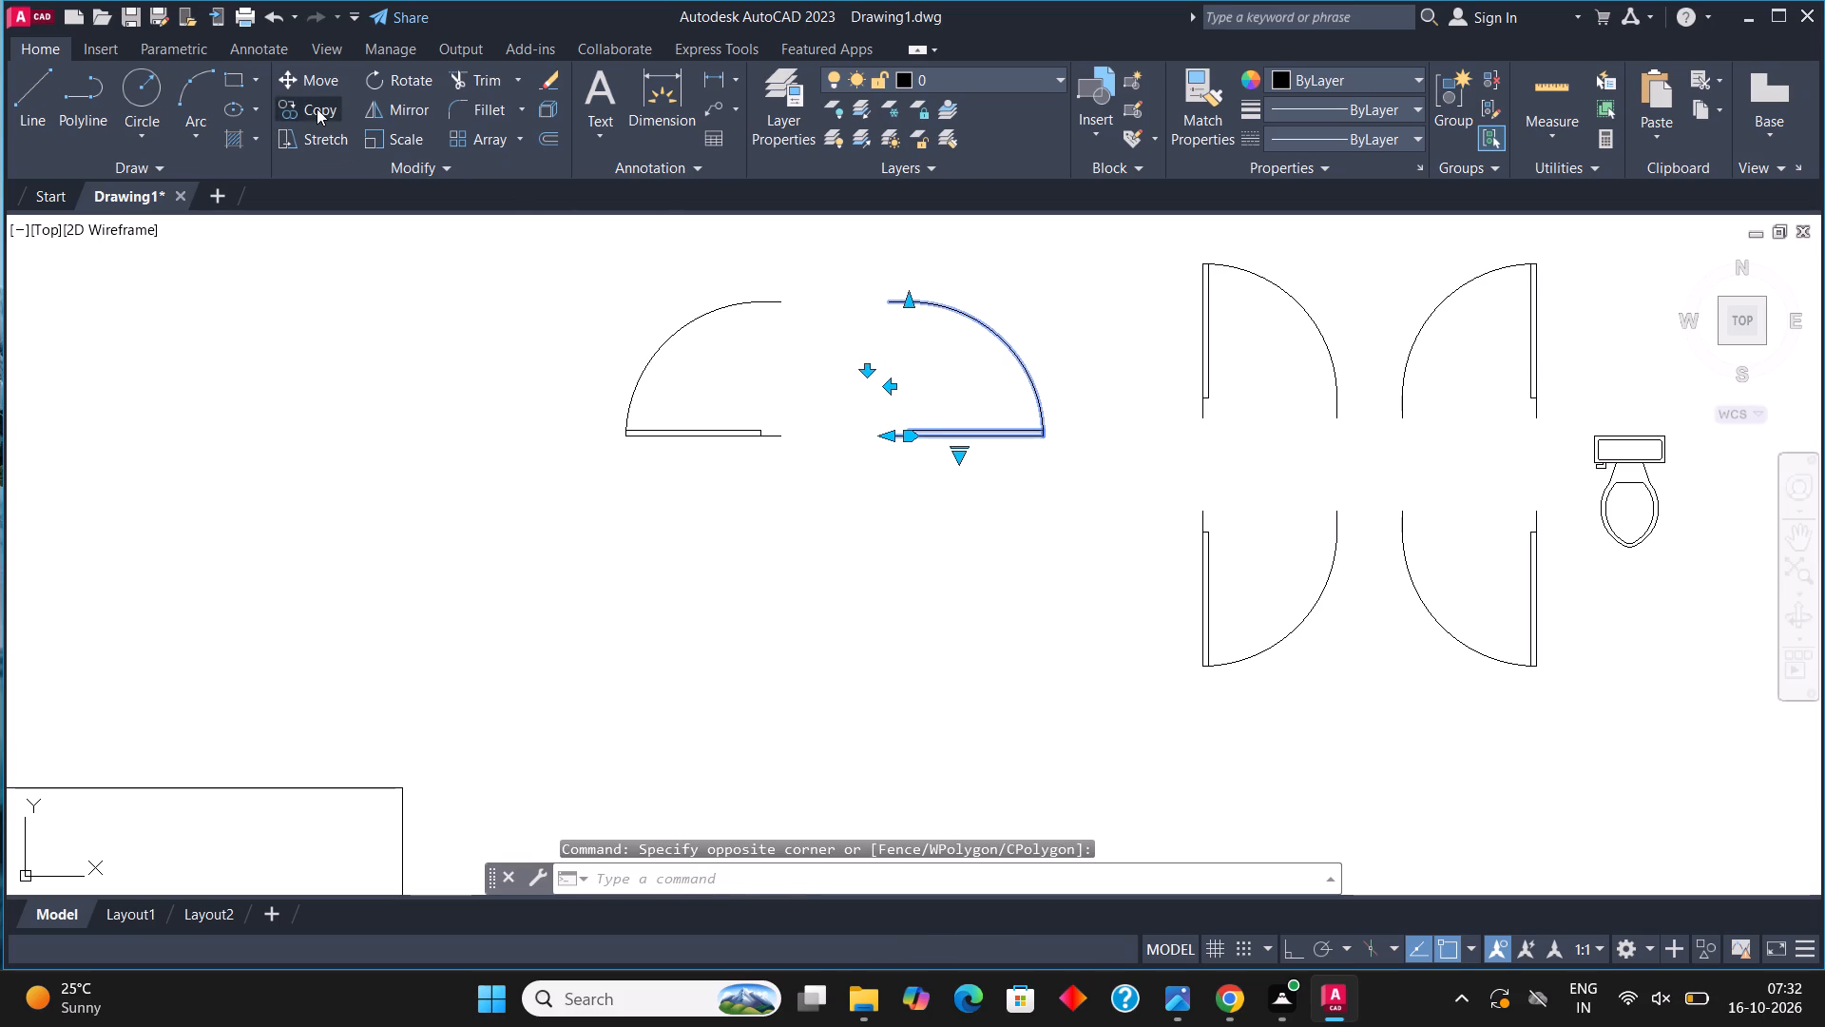
pyautogui.click(889, 437)
pyautogui.scroll(-3, 1164, 345)
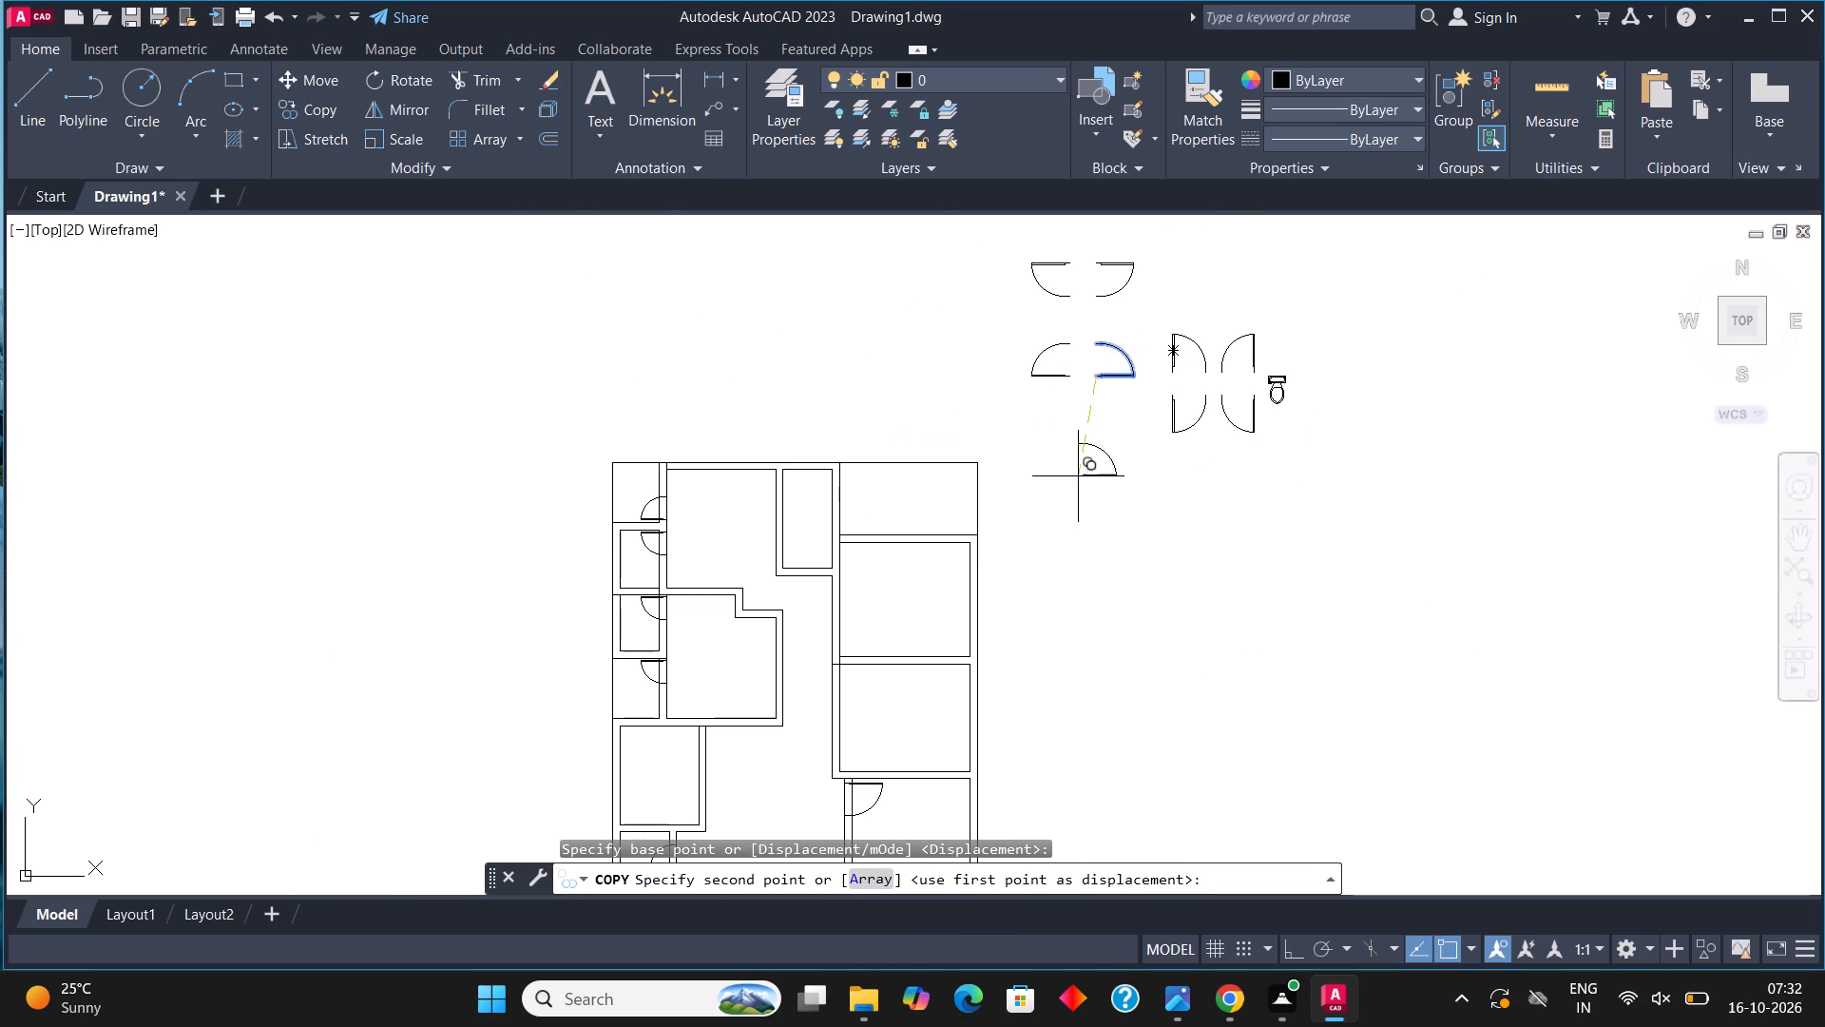
pyautogui.moveTo(937, 538); pyautogui.dragTo(940, 358, button='middle')
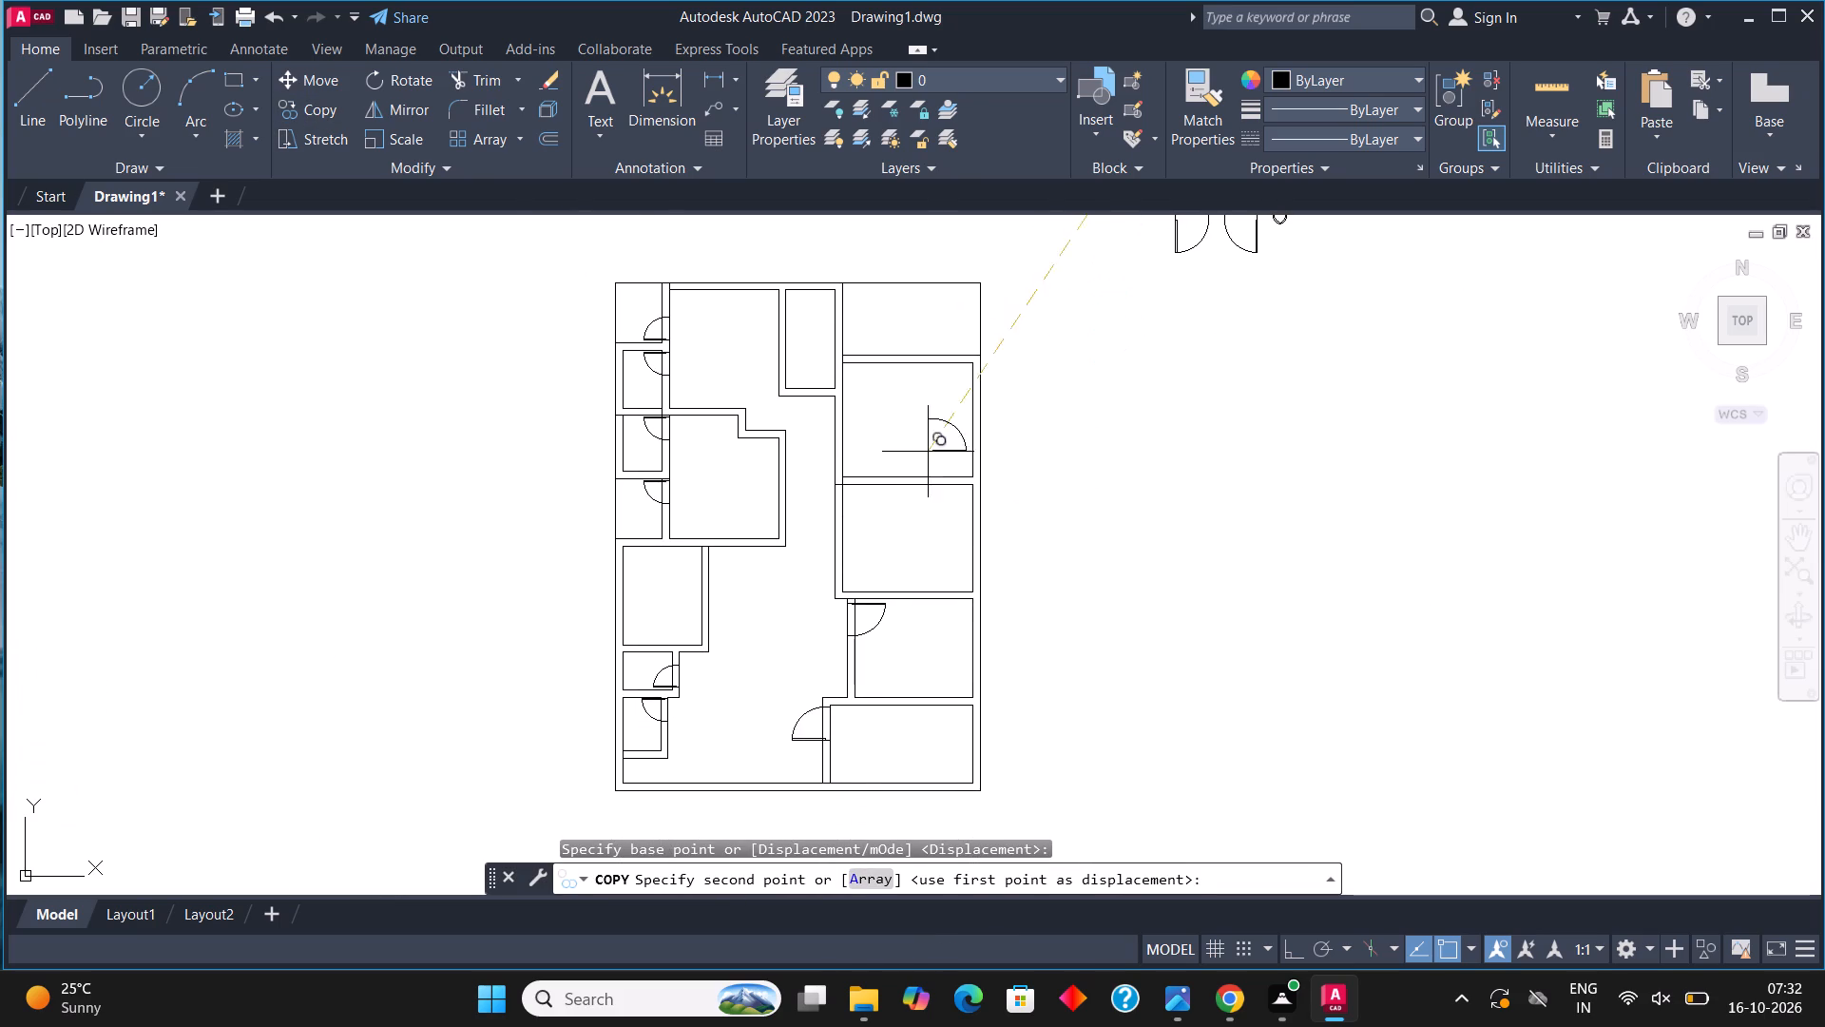
pyautogui.scroll(4, 839, 578)
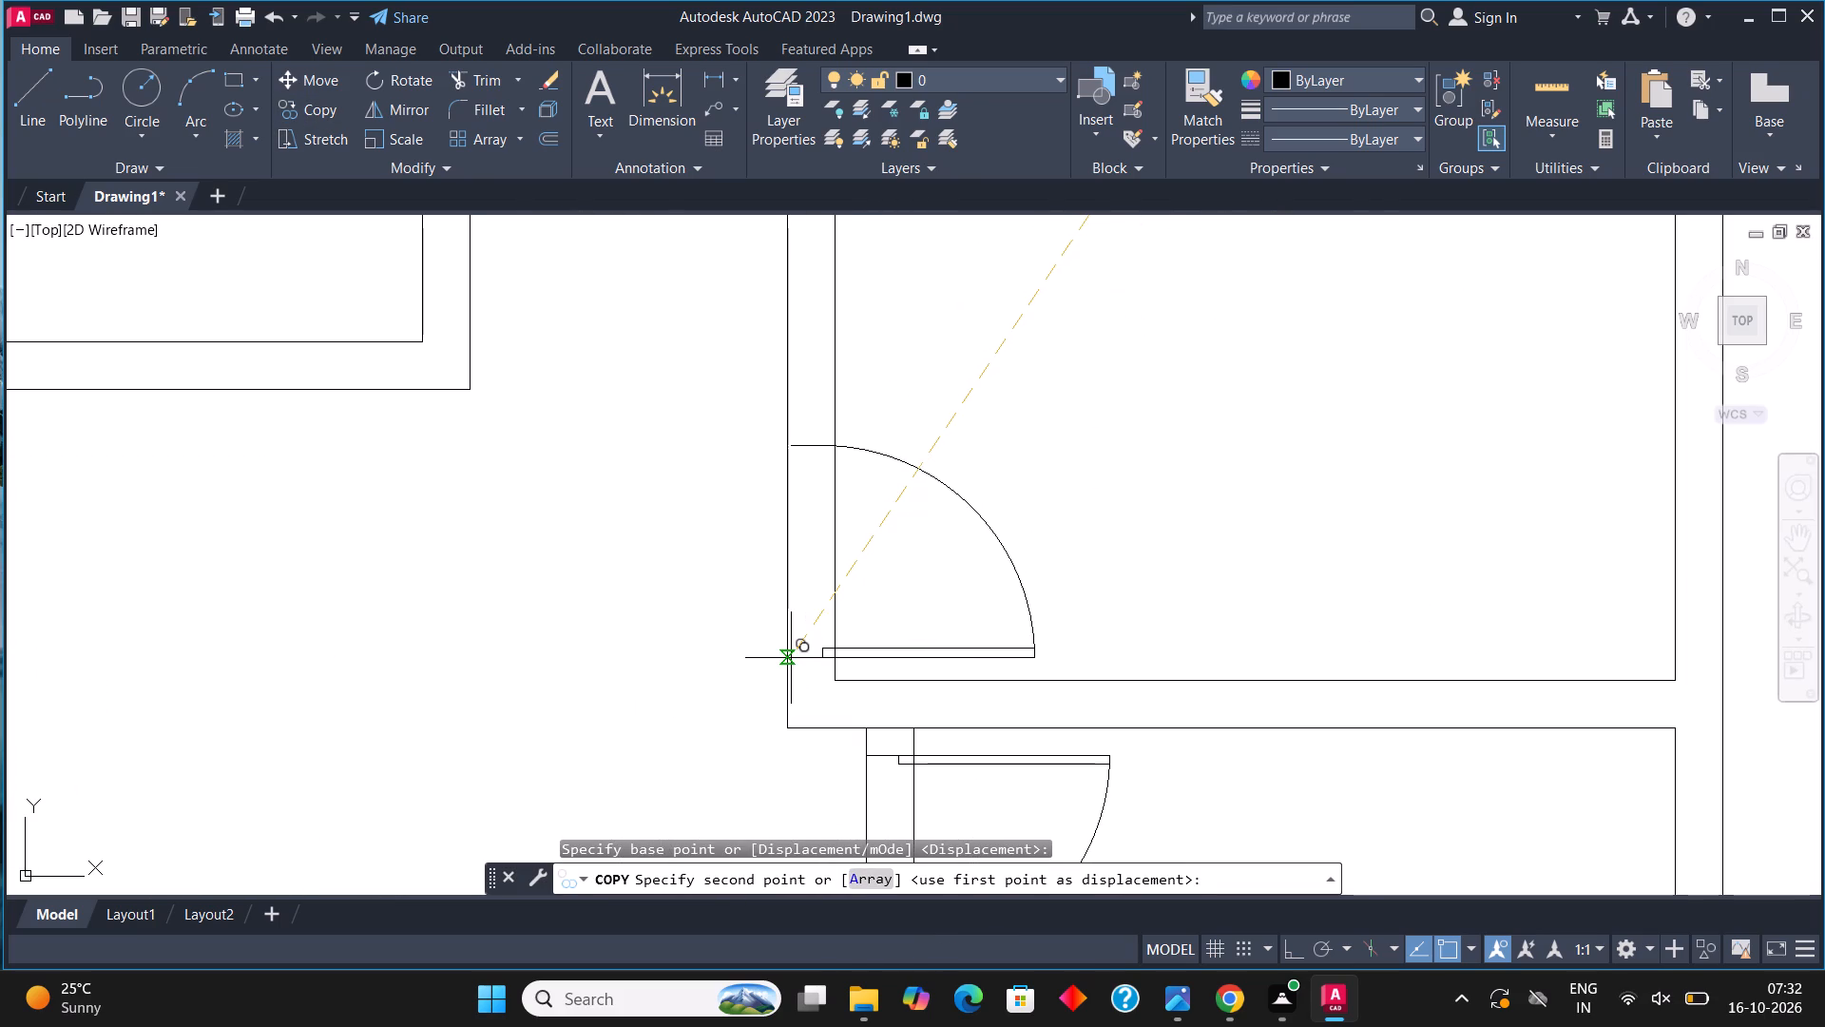
pyautogui.click(791, 651)
# Place another copy of the same door on the second east room's west wall outer face, just above its bottom wall.
pyautogui.scroll(-3, 850, 760)
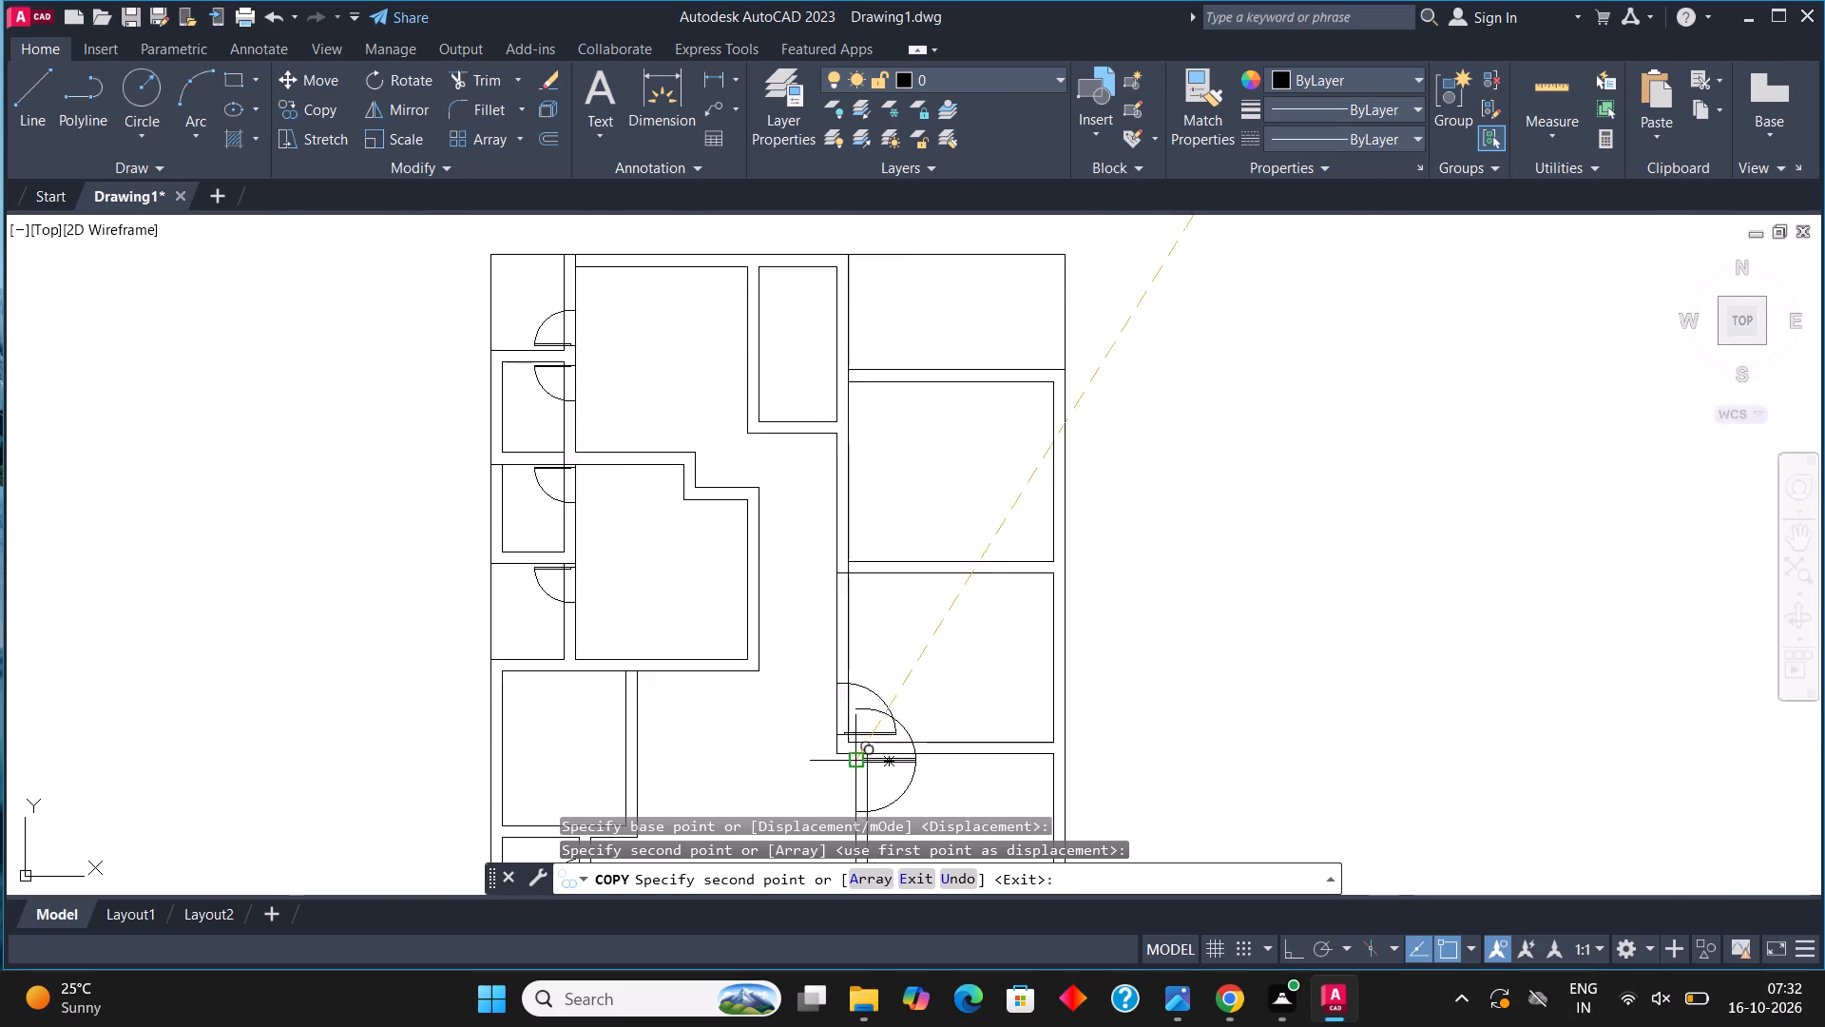
pyautogui.scroll(-1, 853, 767)
pyautogui.scroll(5, 854, 628)
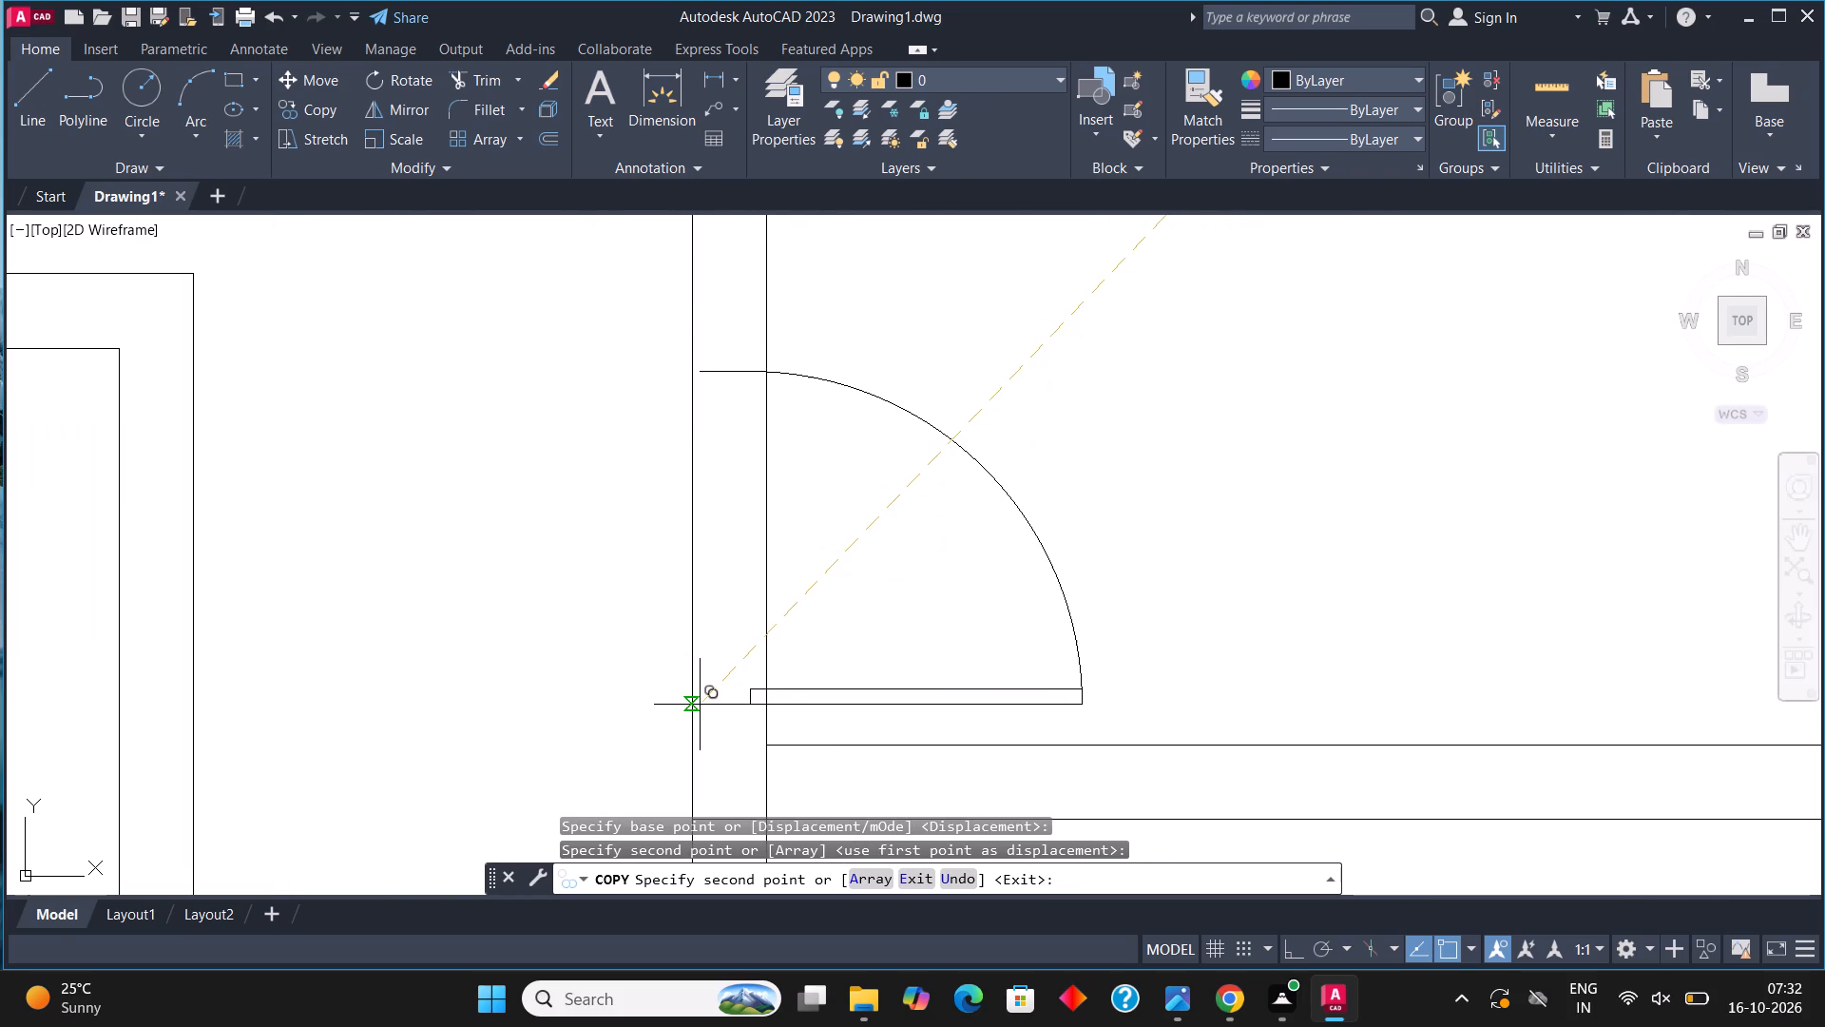
pyautogui.click(700, 705)
pyautogui.scroll(-3, 972, 752)
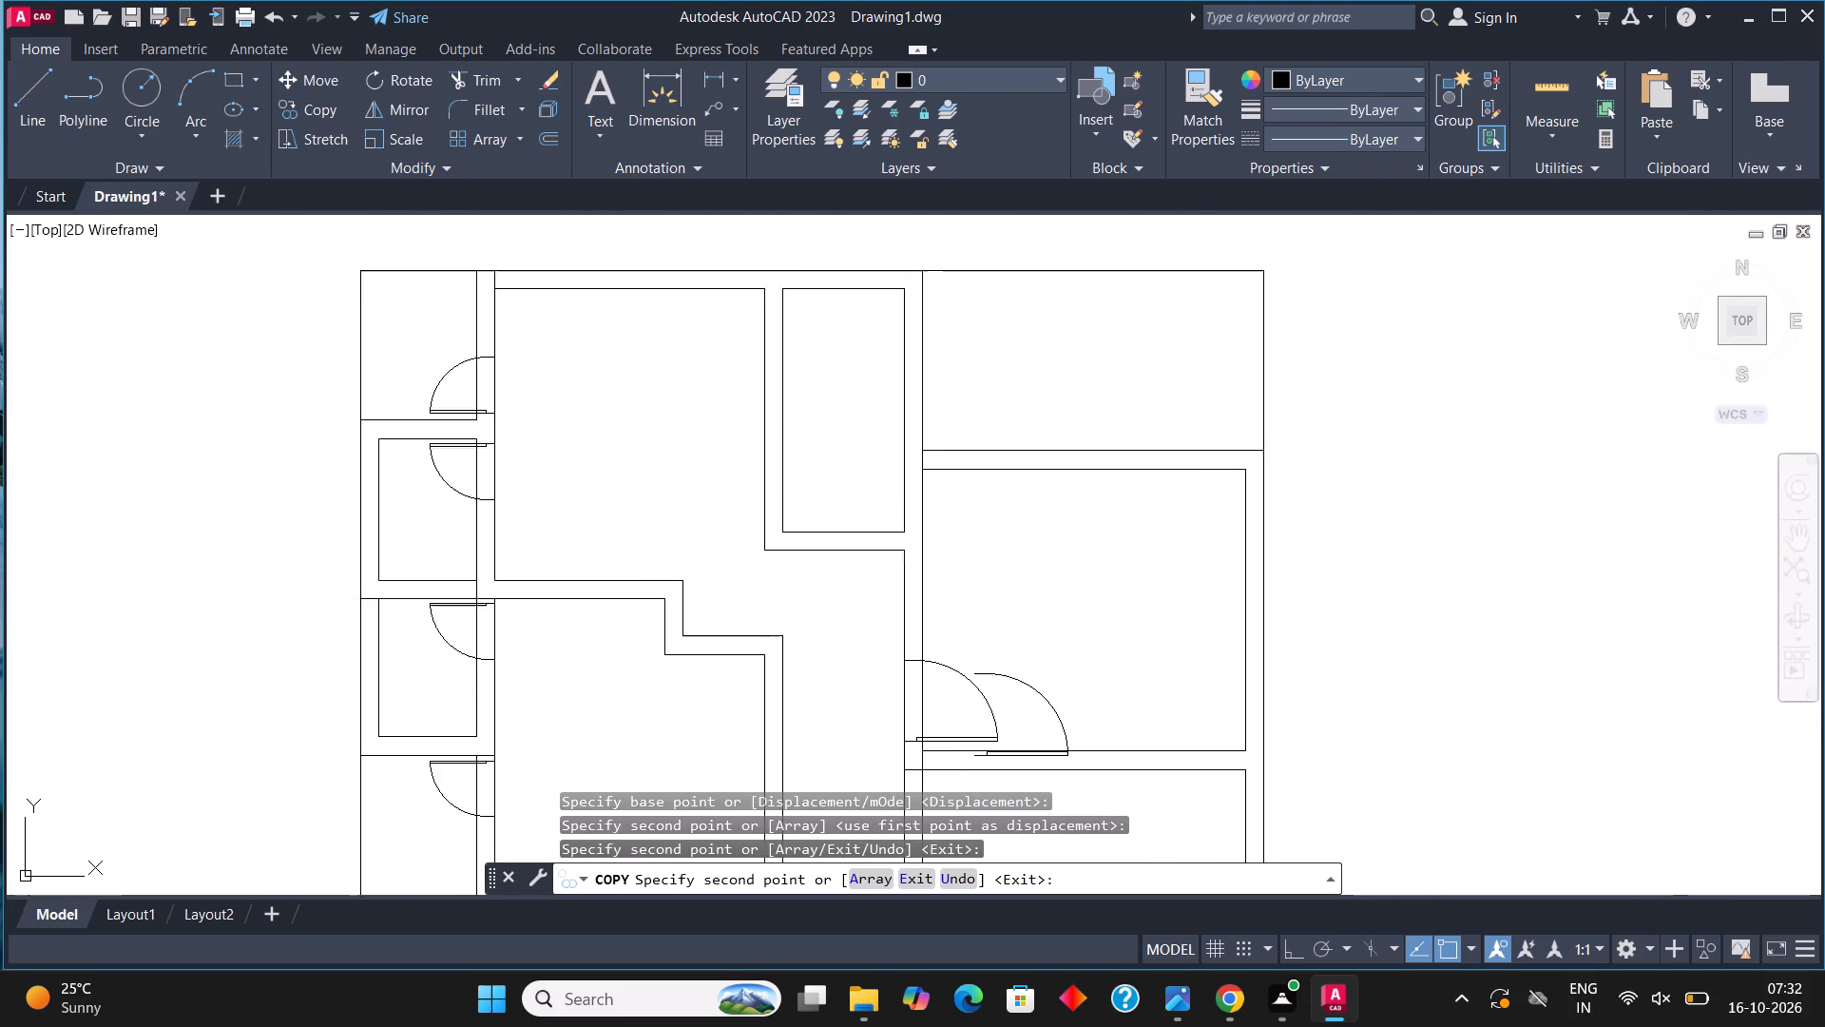
pyautogui.scroll(-1, 974, 756)
pyautogui.press('Escape')
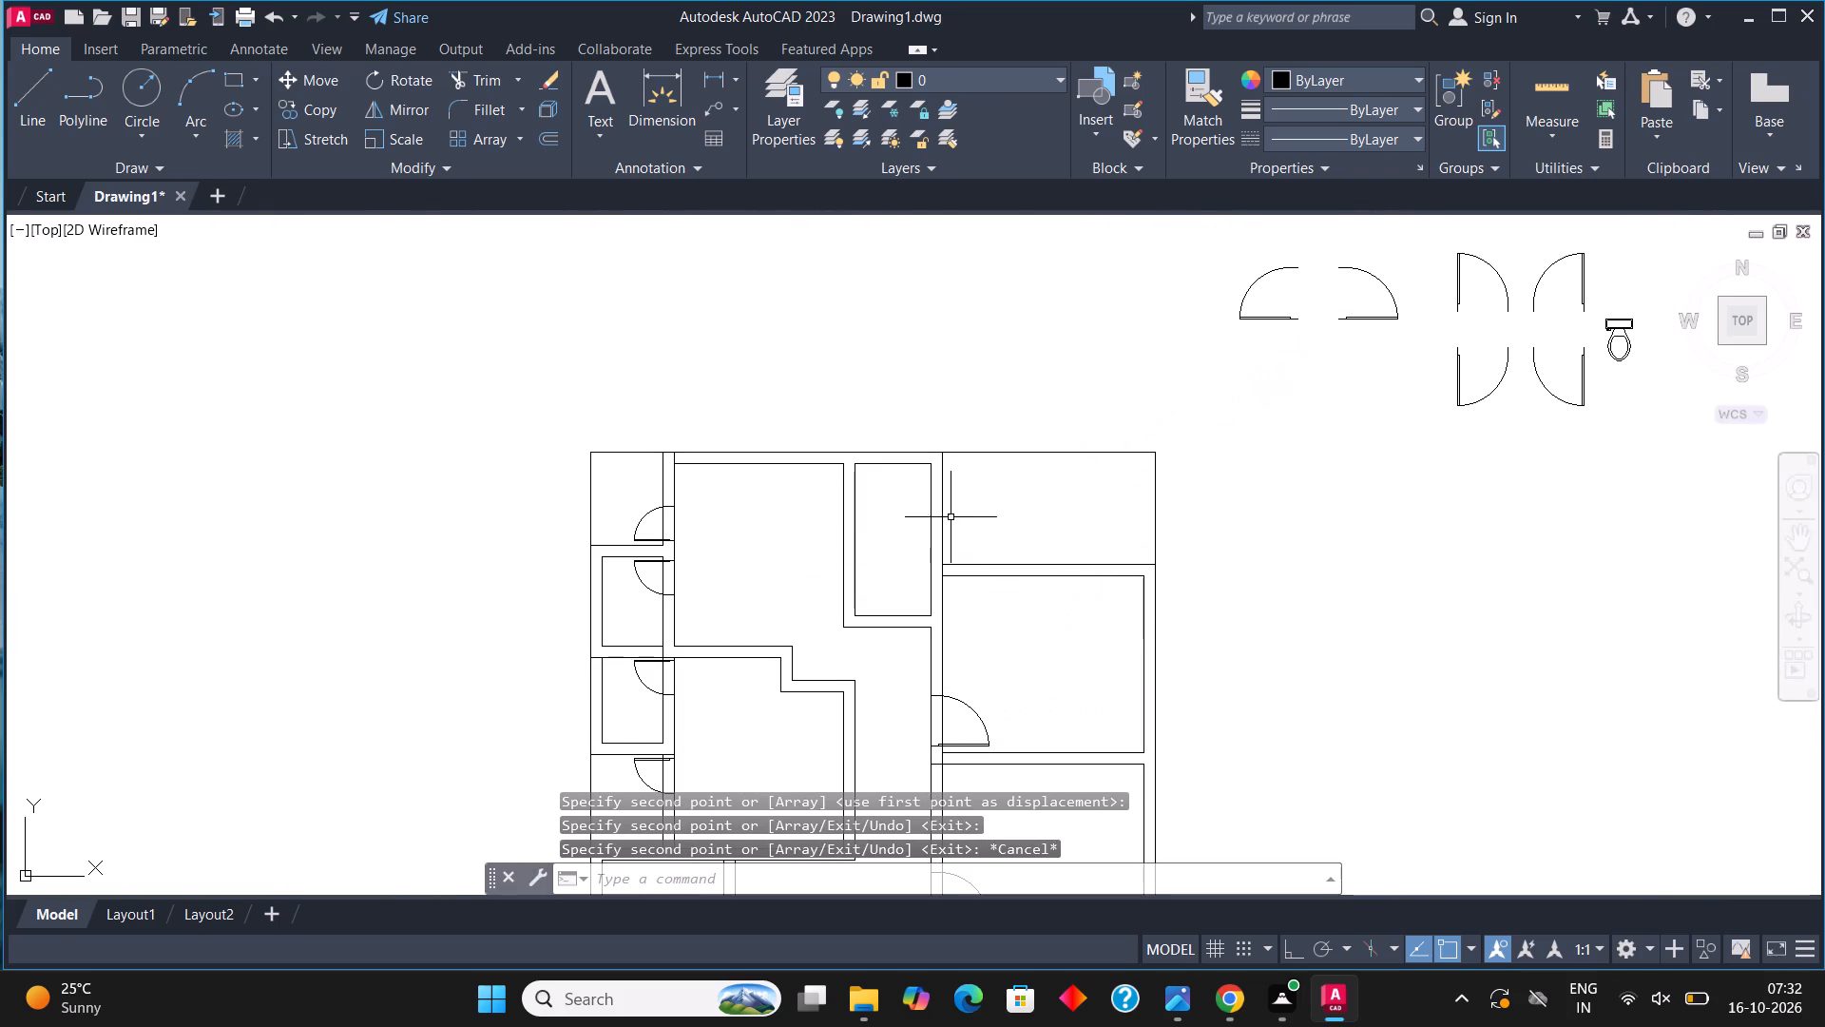
# Copy the upper-left door of the vertical-leaf set onto the top-right room's bottom wall, on its lower face near the west end.
pyautogui.click(1460, 287)
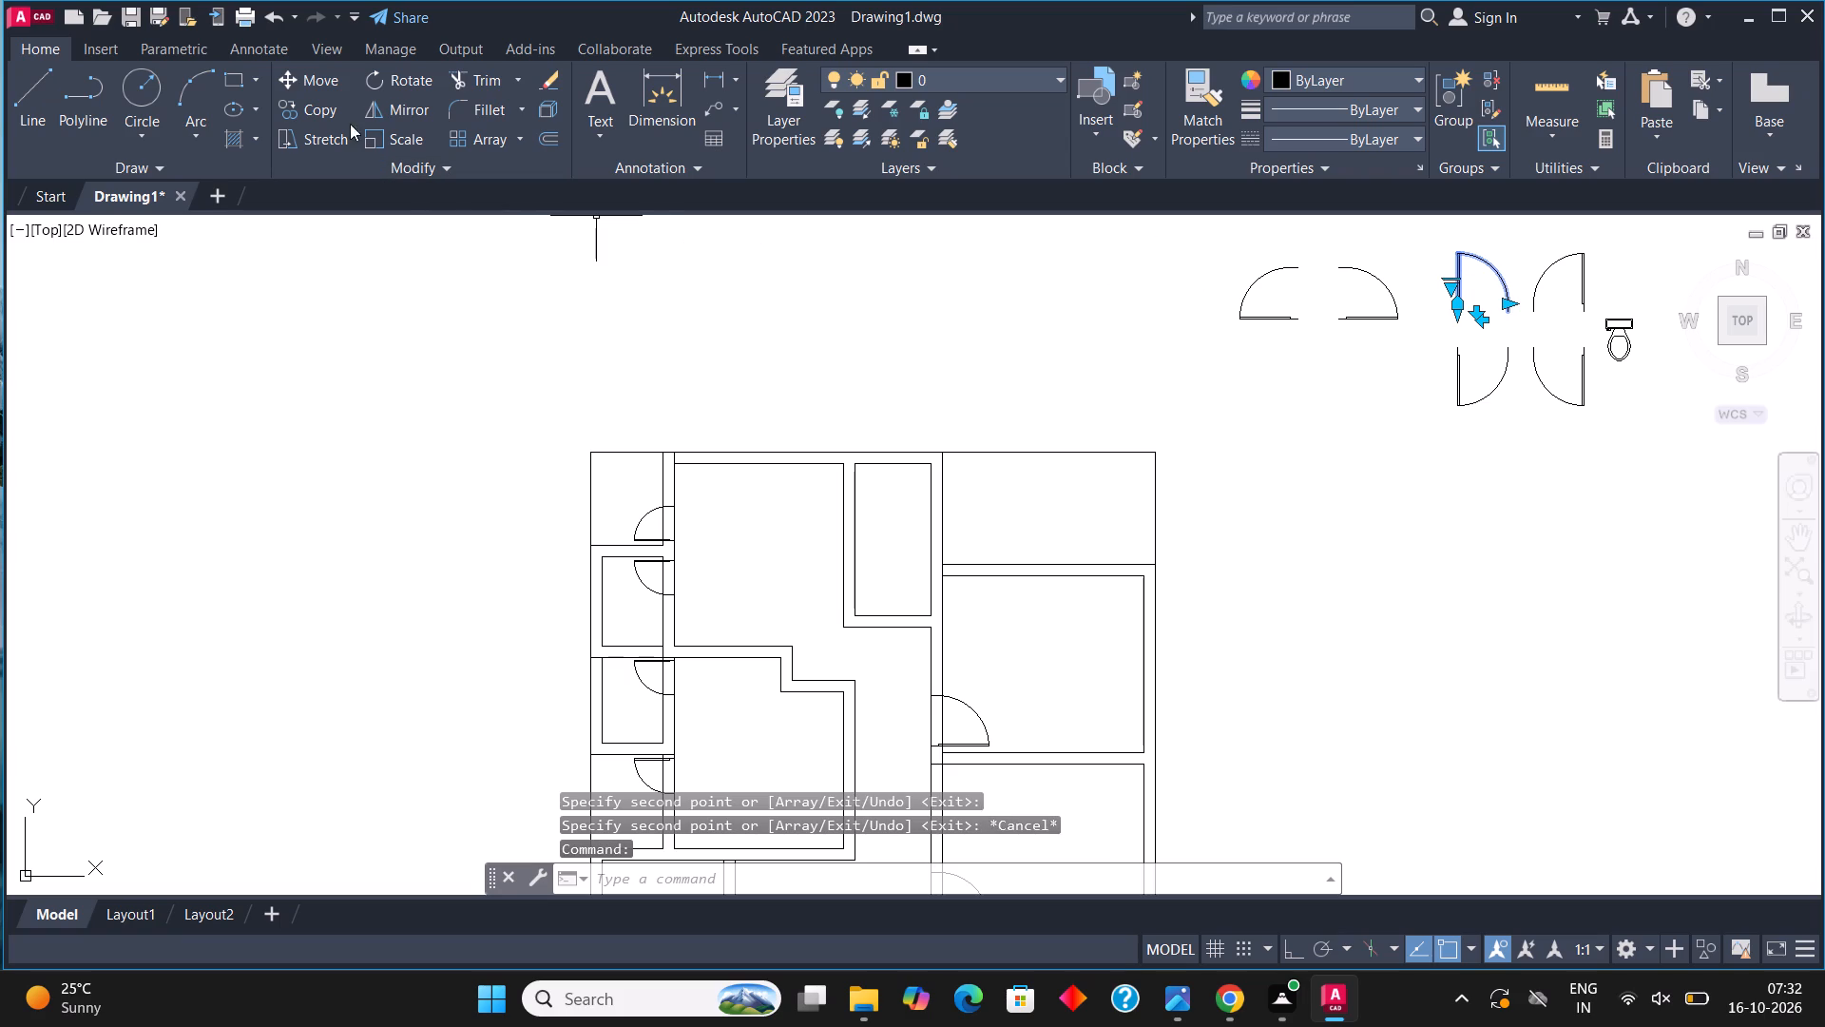
pyautogui.moveTo(331, 118); pyautogui.dragTo(332, 107)
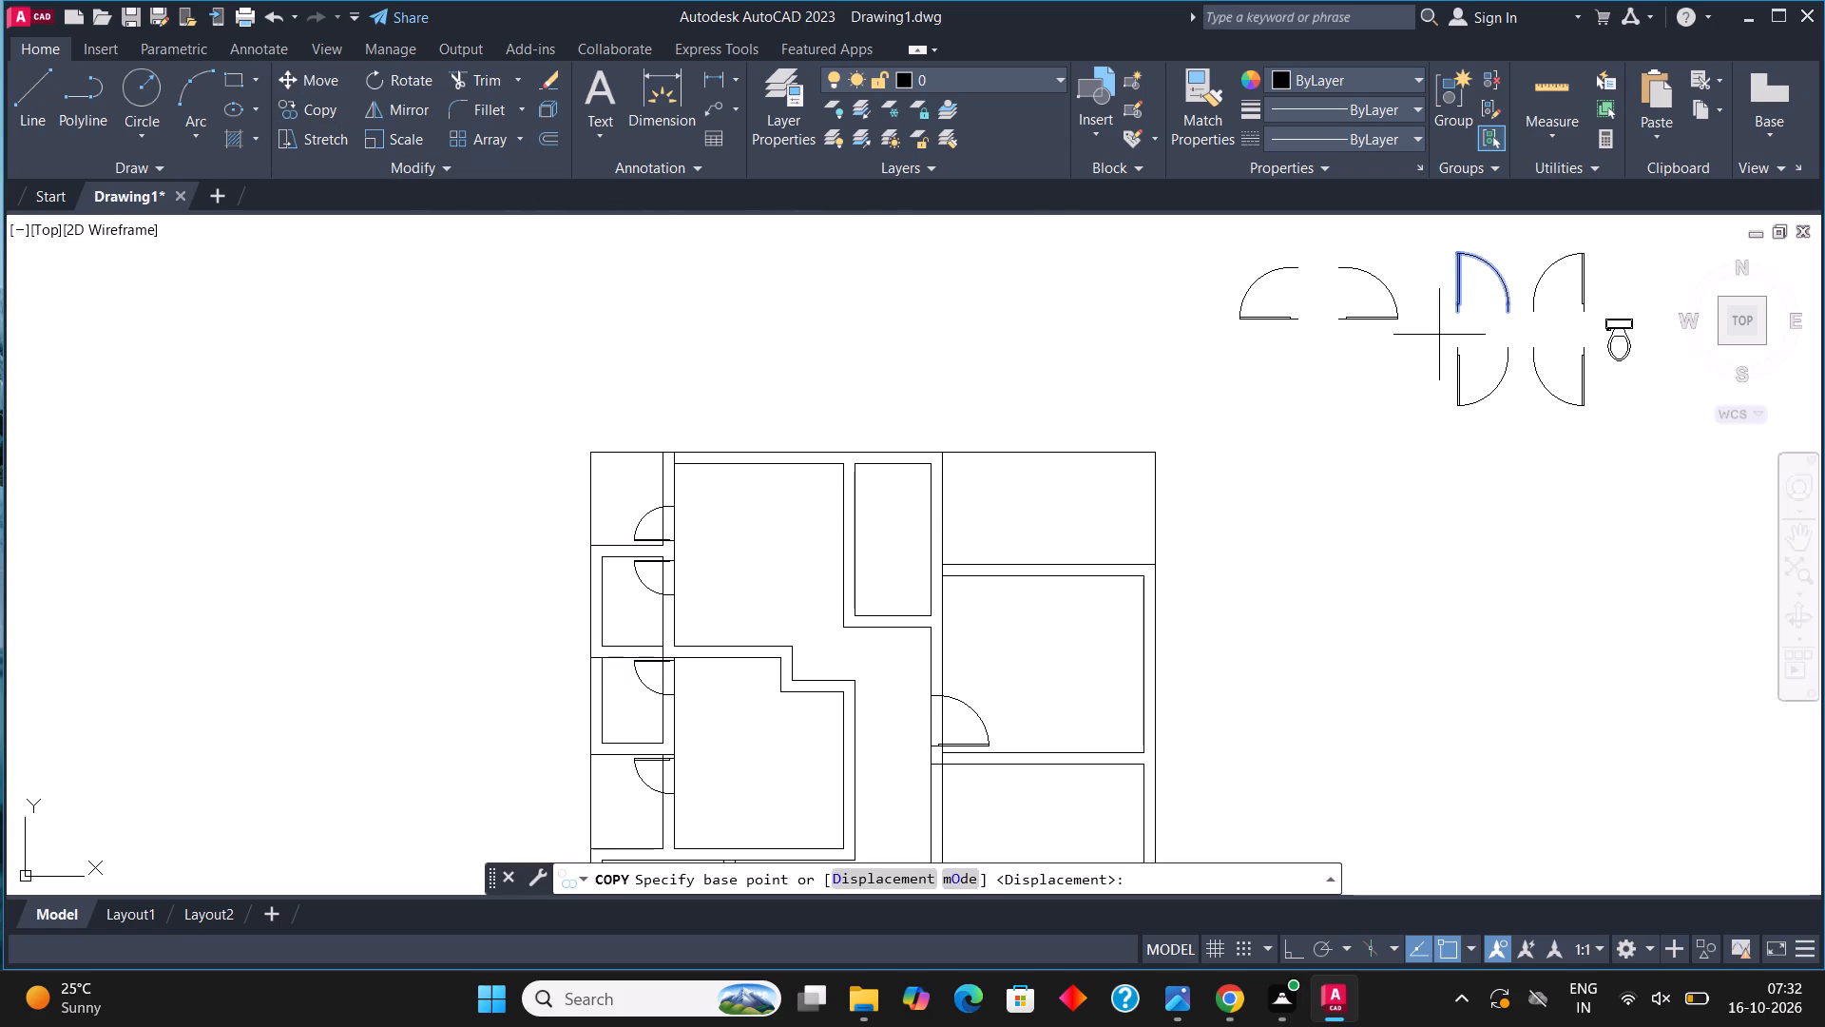
pyautogui.scroll(3, 1467, 305)
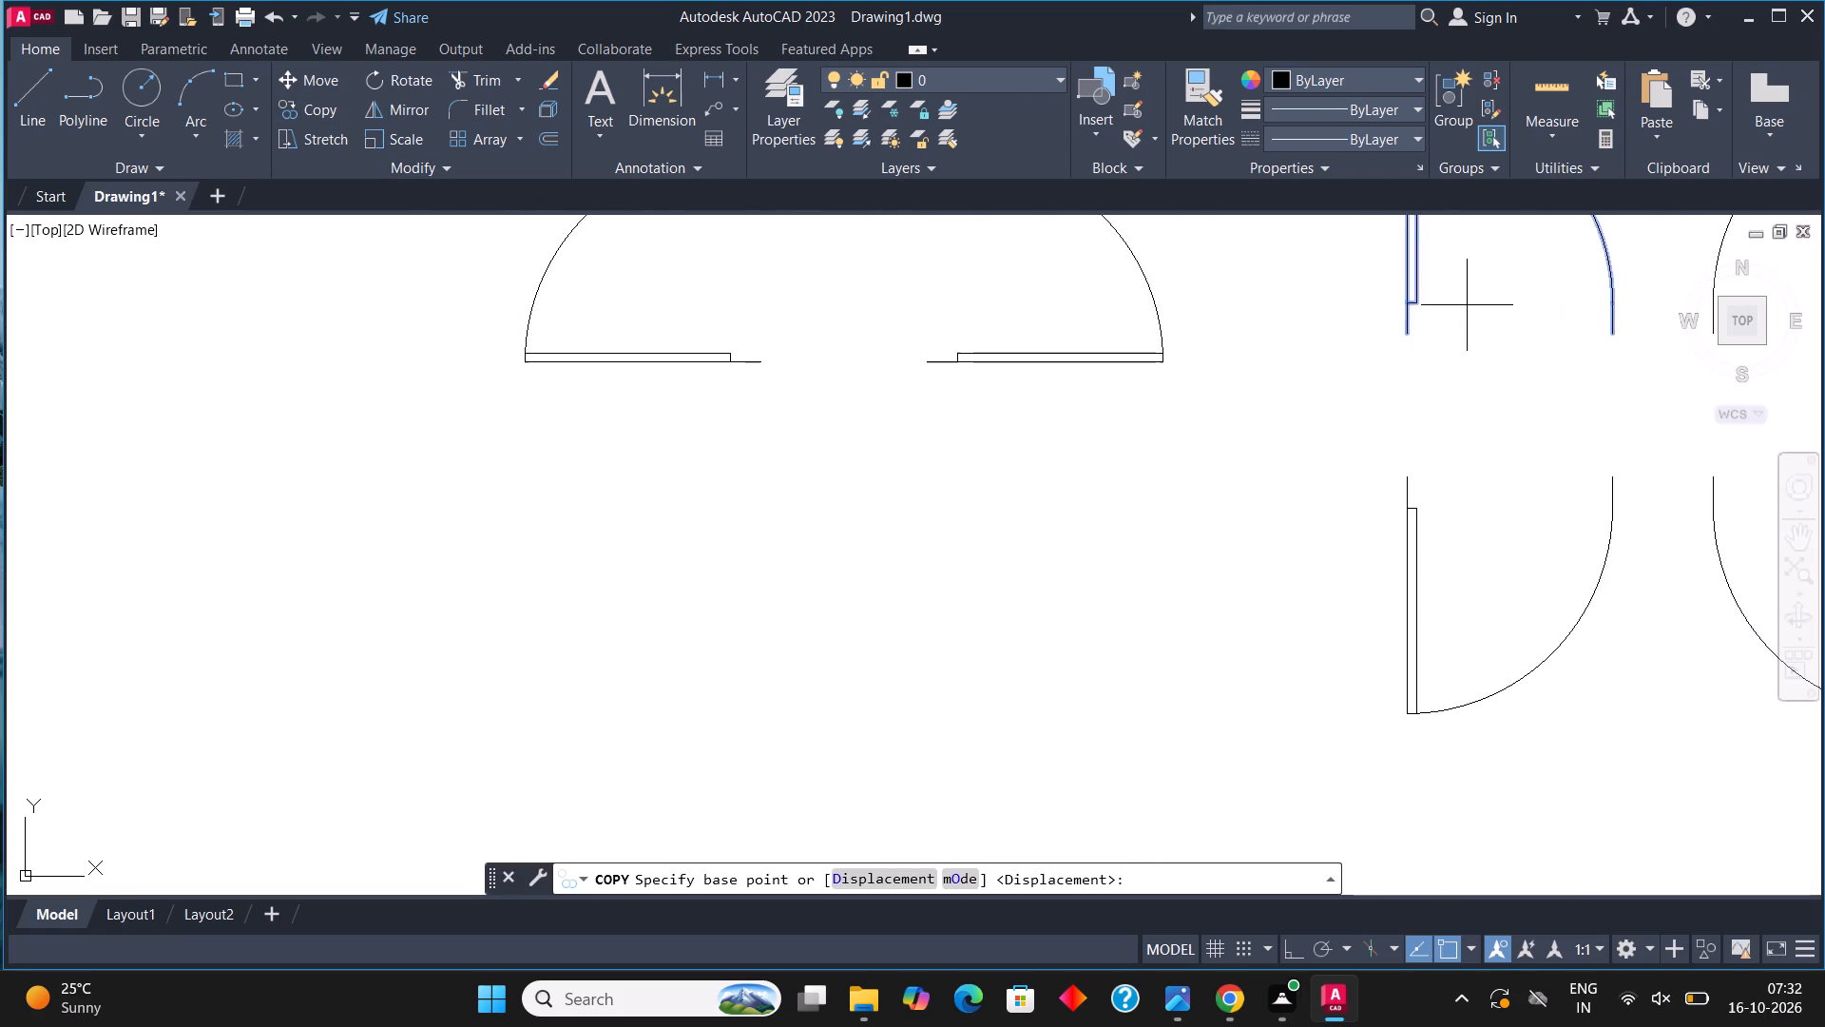
pyautogui.scroll(1, 1467, 305)
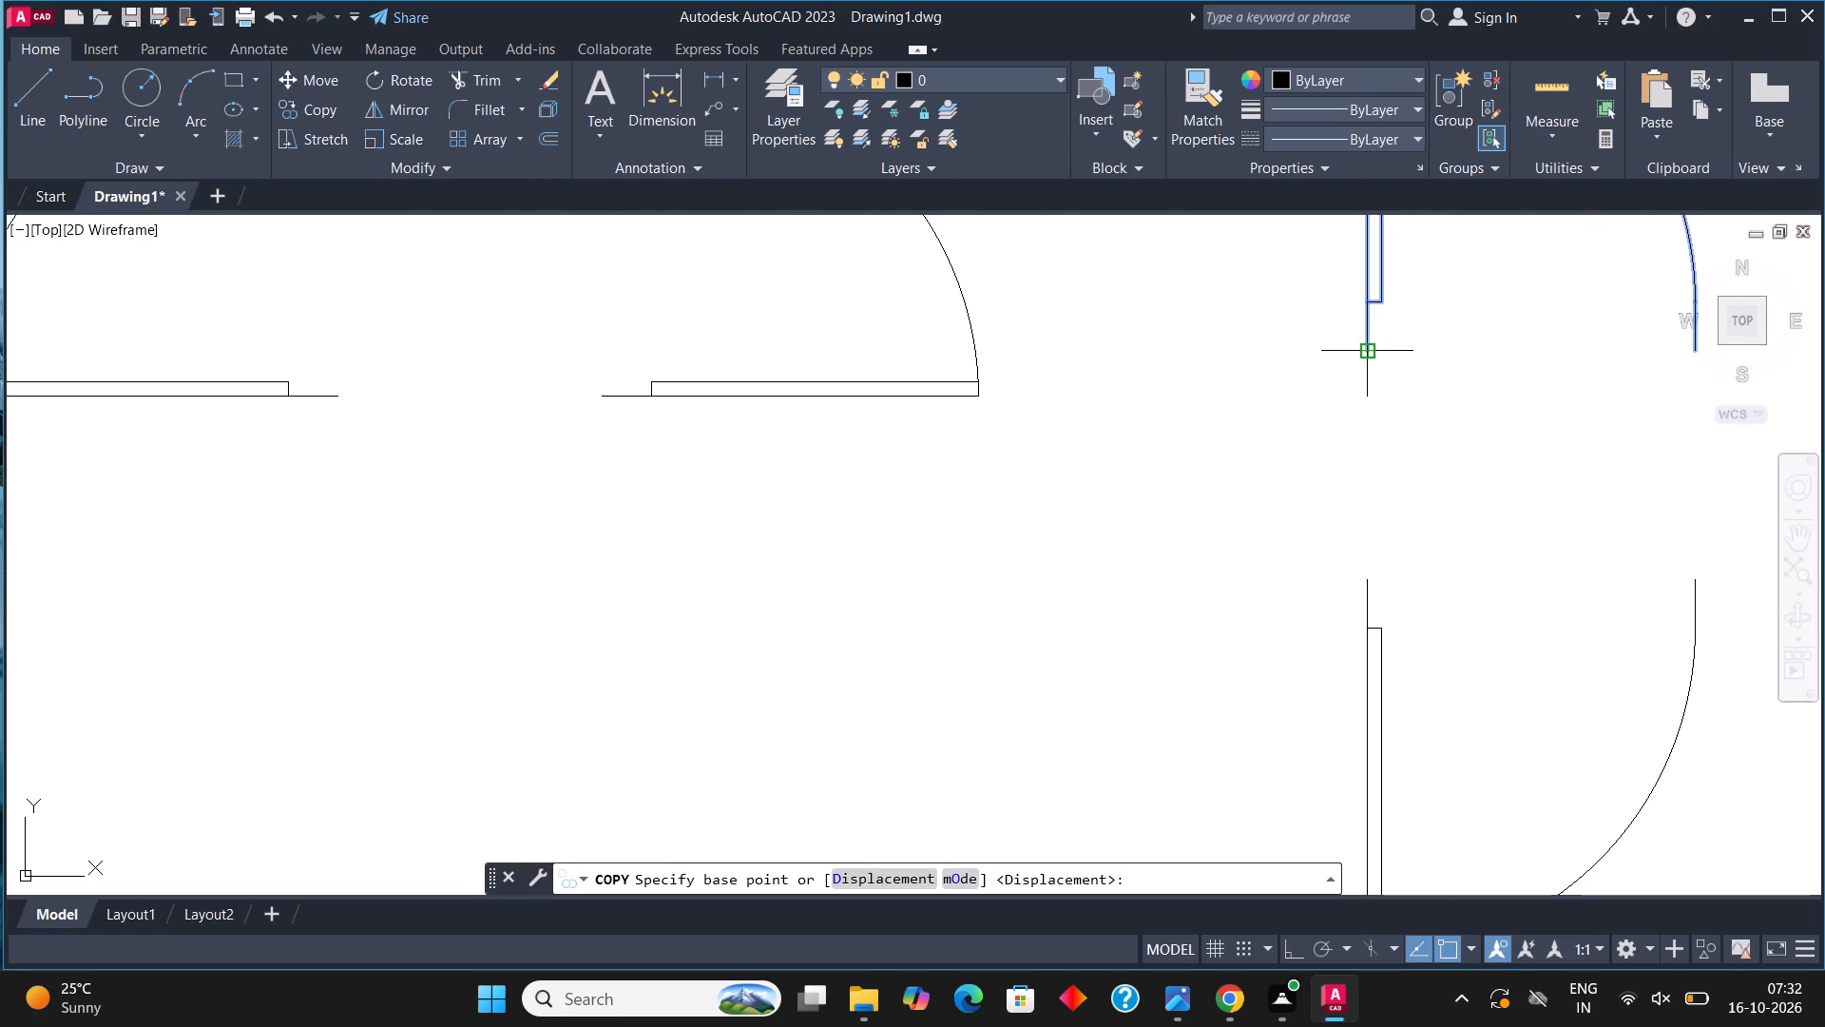
pyautogui.click(1367, 356)
pyautogui.scroll(-3, 1060, 610)
pyautogui.moveTo(1071, 599); pyautogui.dragTo(1084, 442, button='middle')
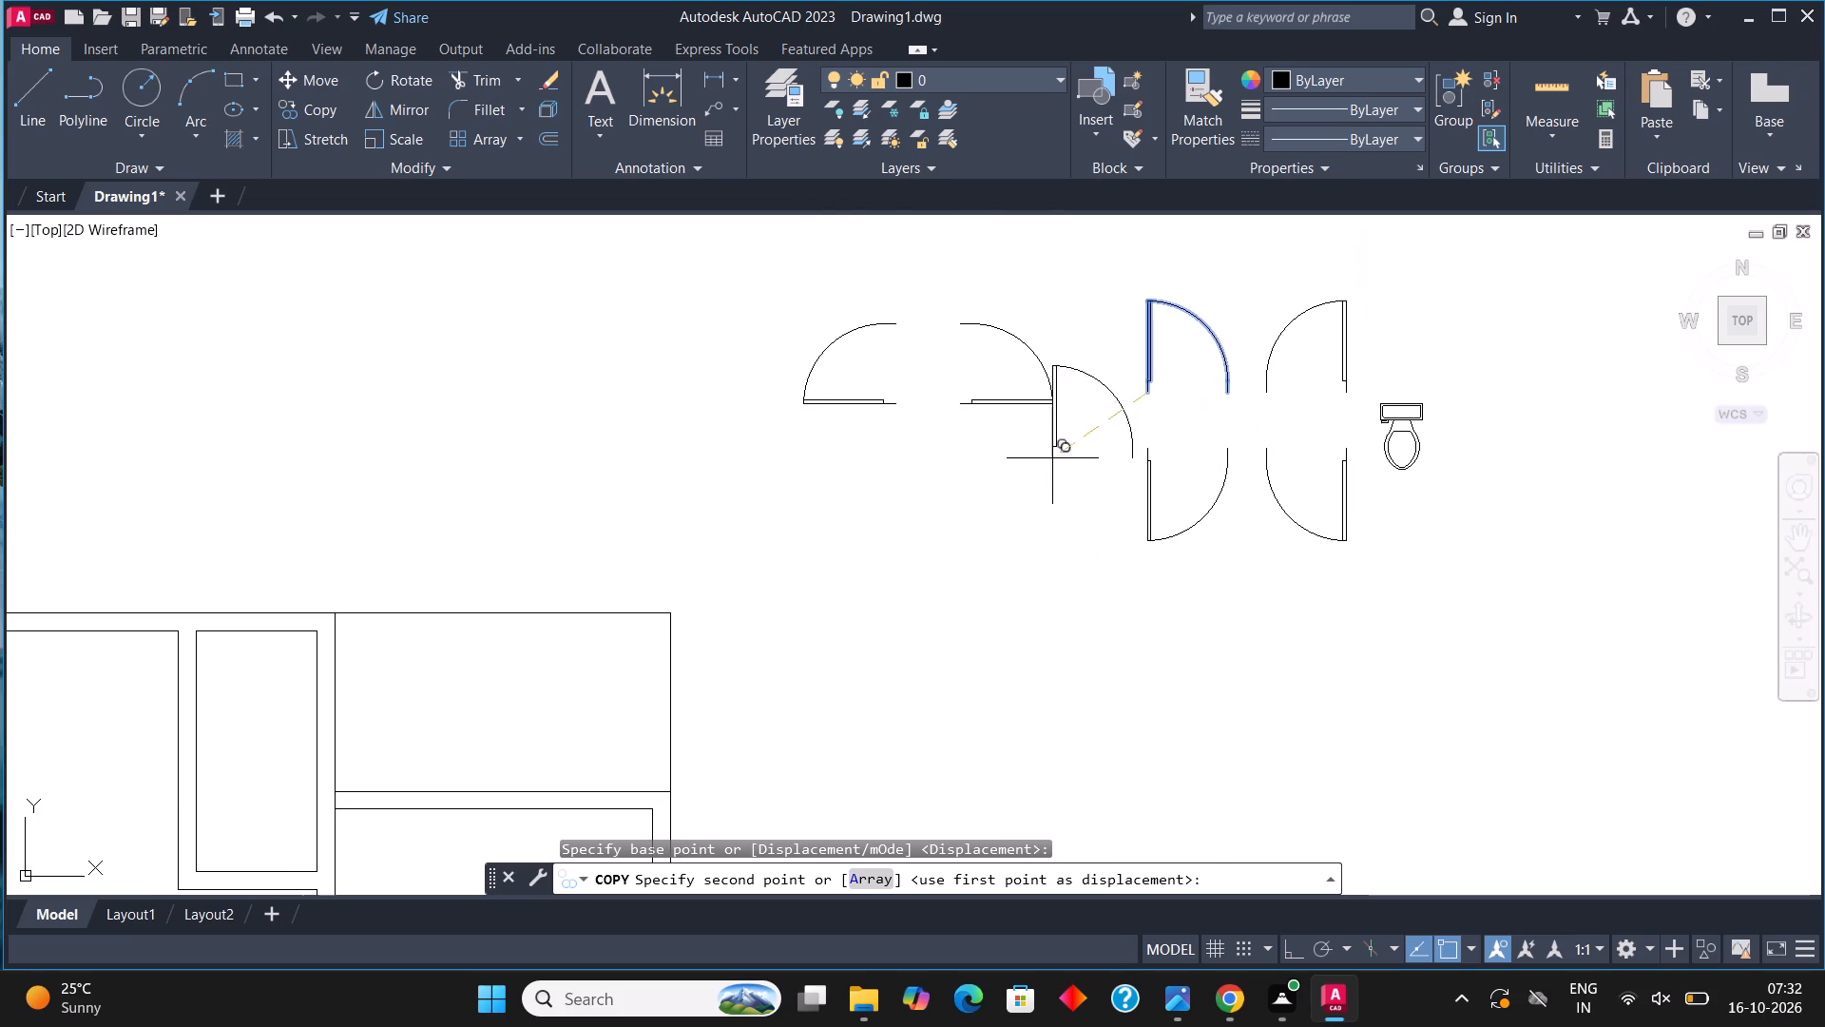
pyautogui.moveTo(869, 599); pyautogui.dragTo(1085, 439, button='middle')
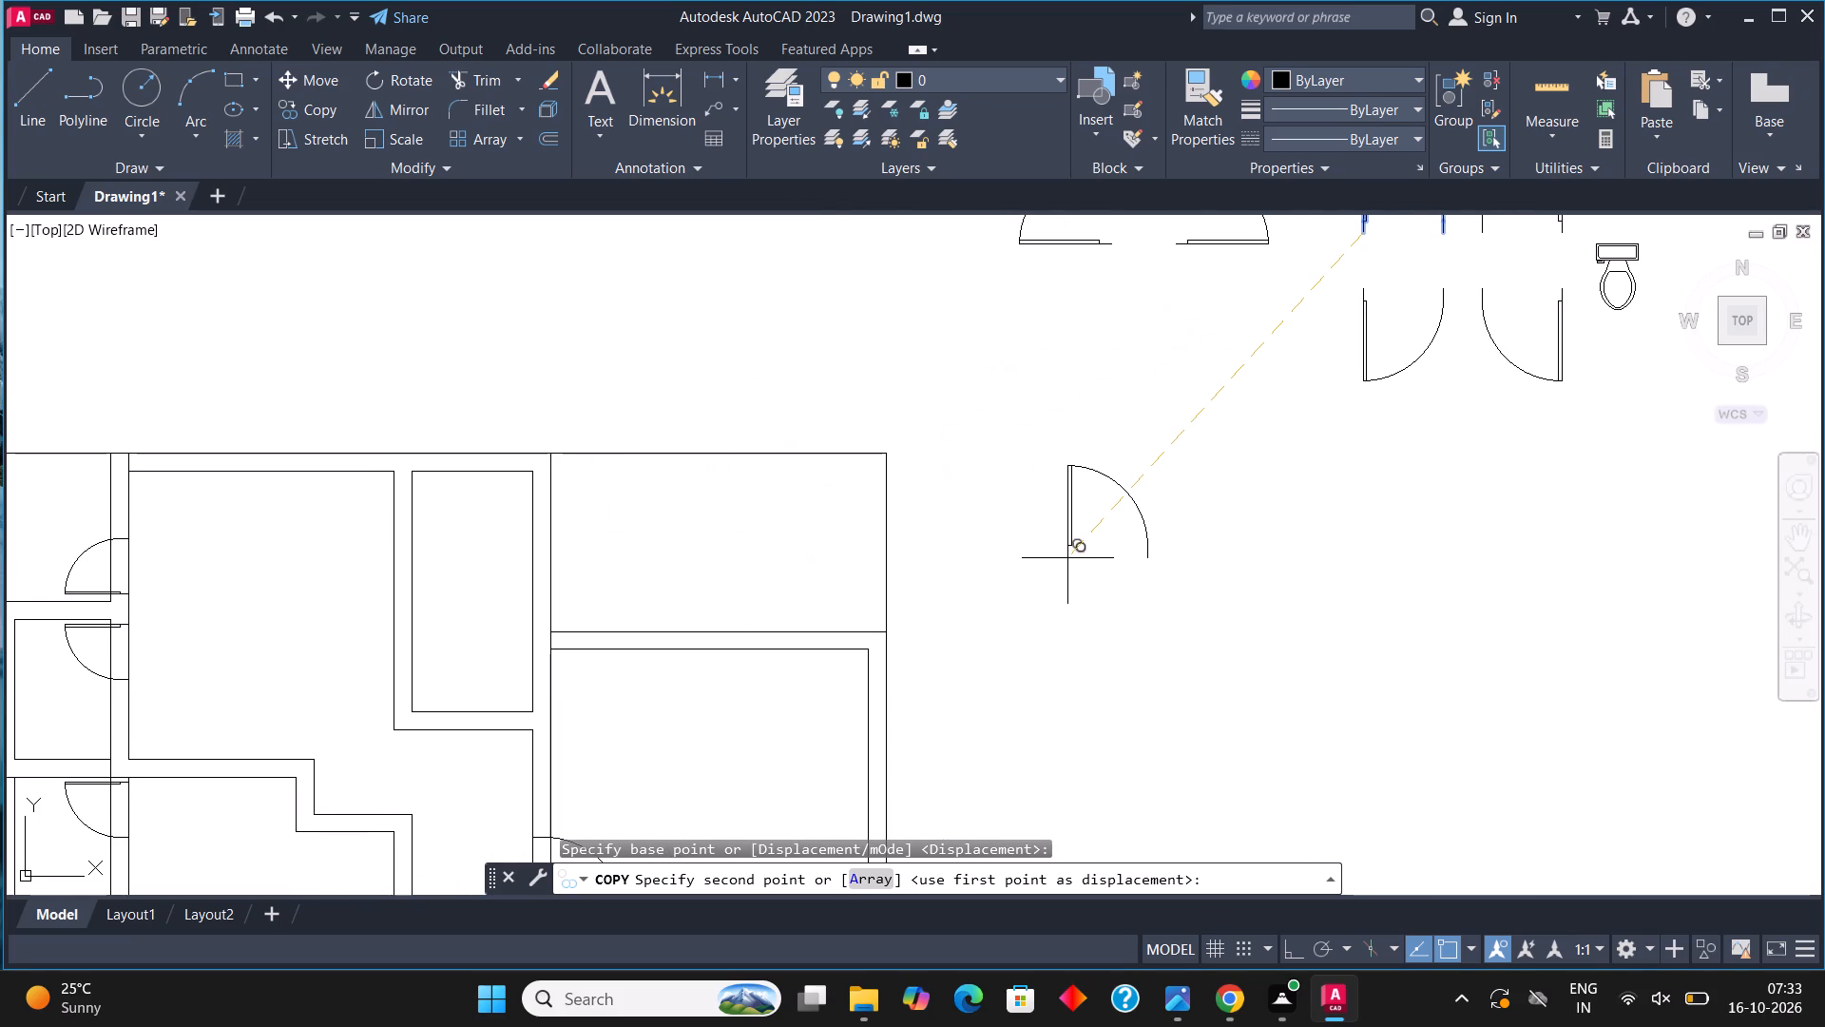
pyautogui.scroll(4, 547, 644)
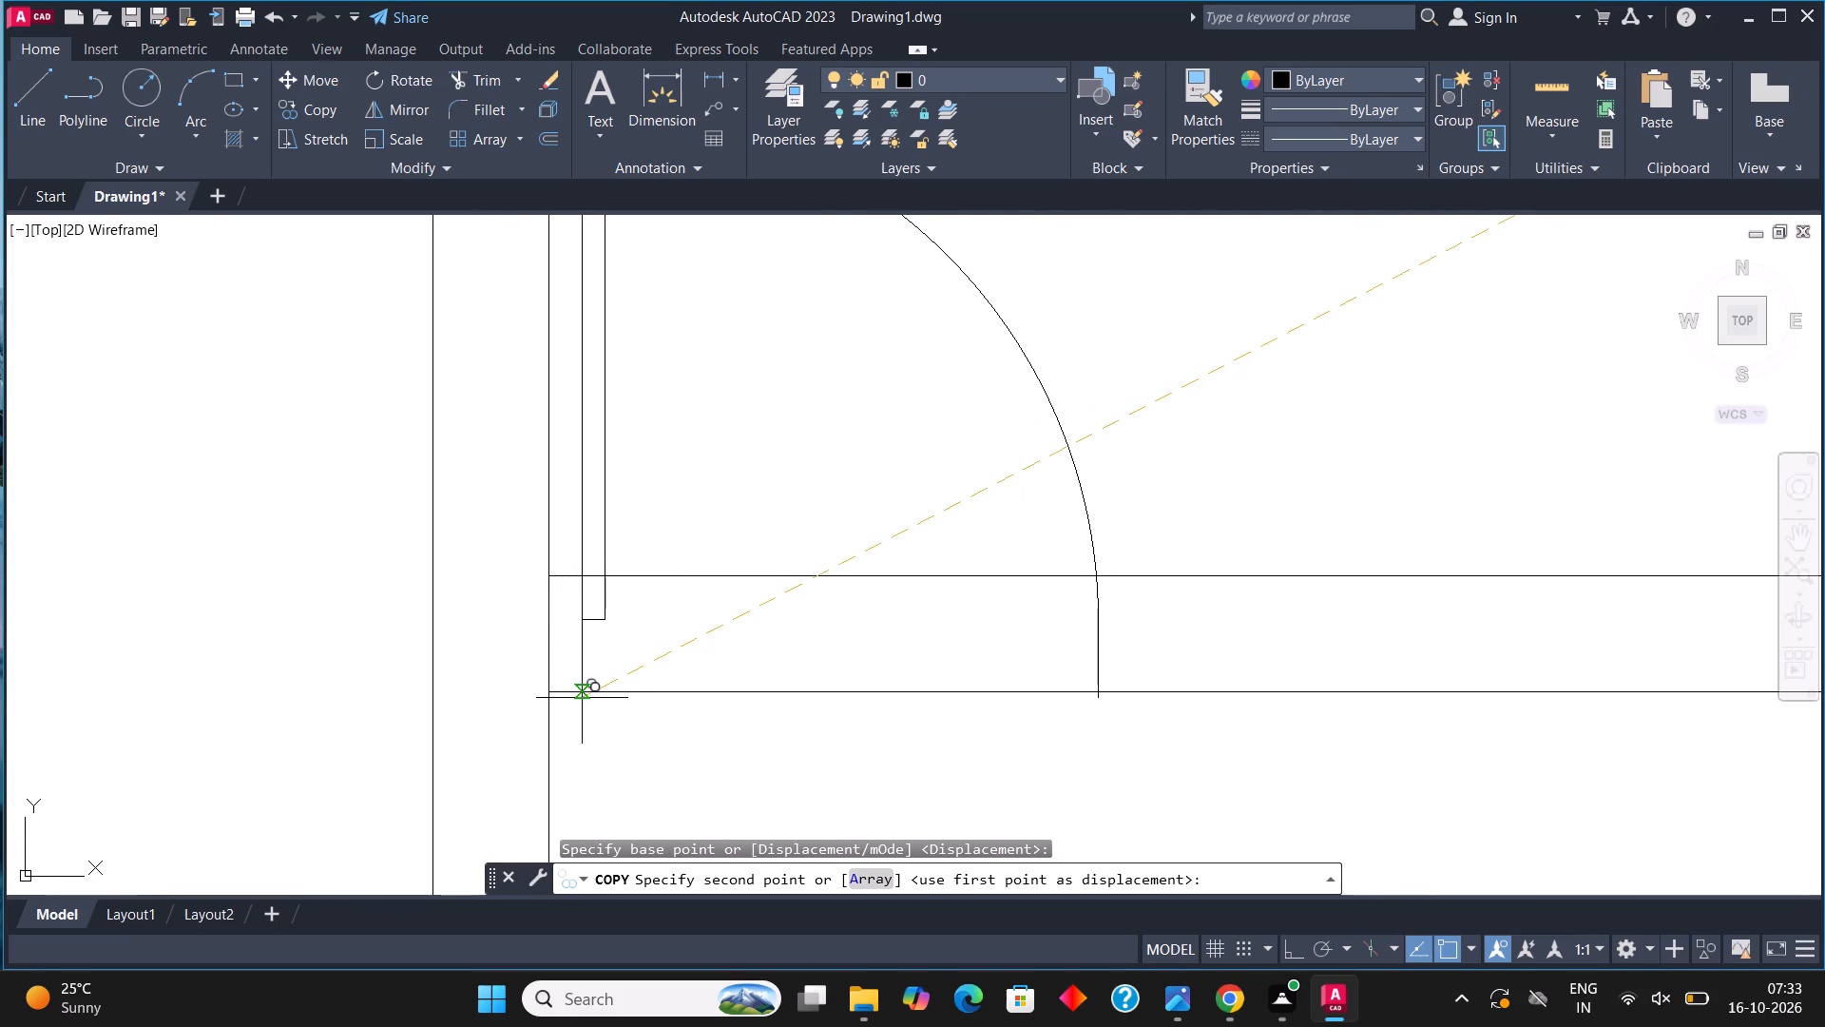
pyautogui.click(582, 697)
pyautogui.scroll(-5, 900, 473)
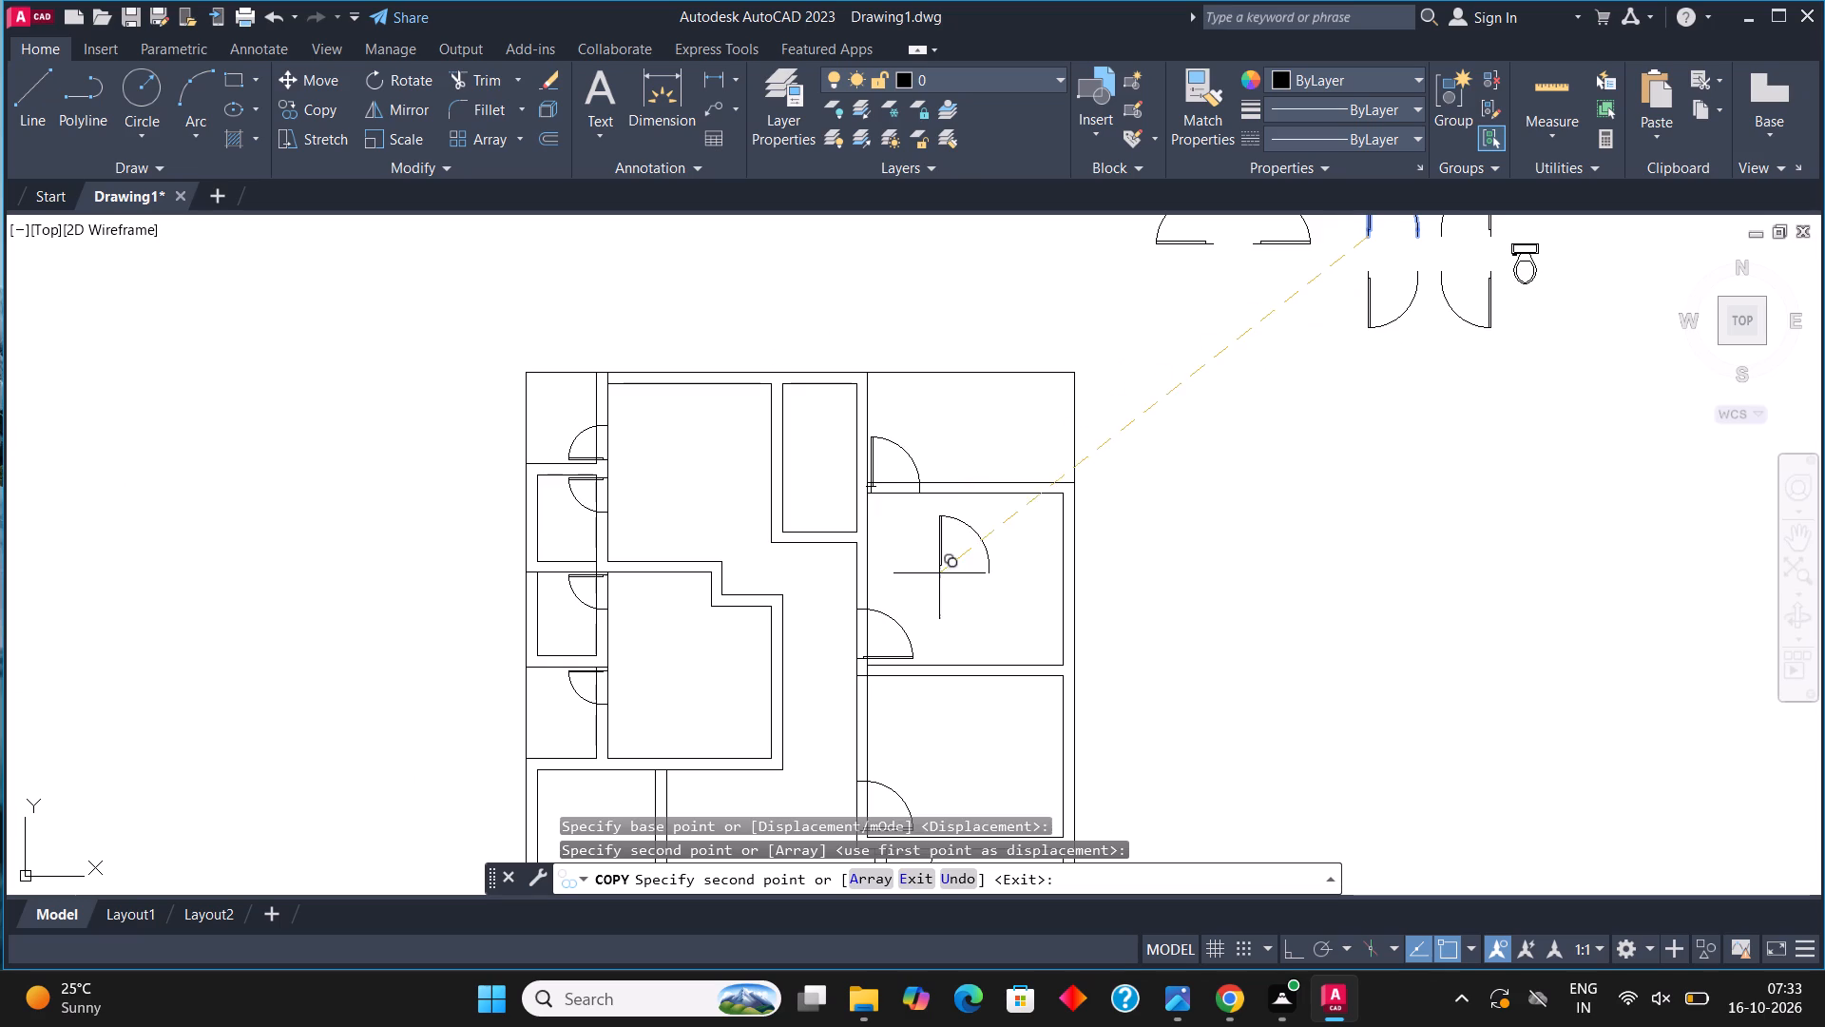
pyautogui.moveTo(939, 573); pyautogui.dragTo(940, 442, button='middle')
pyautogui.press('Escape')
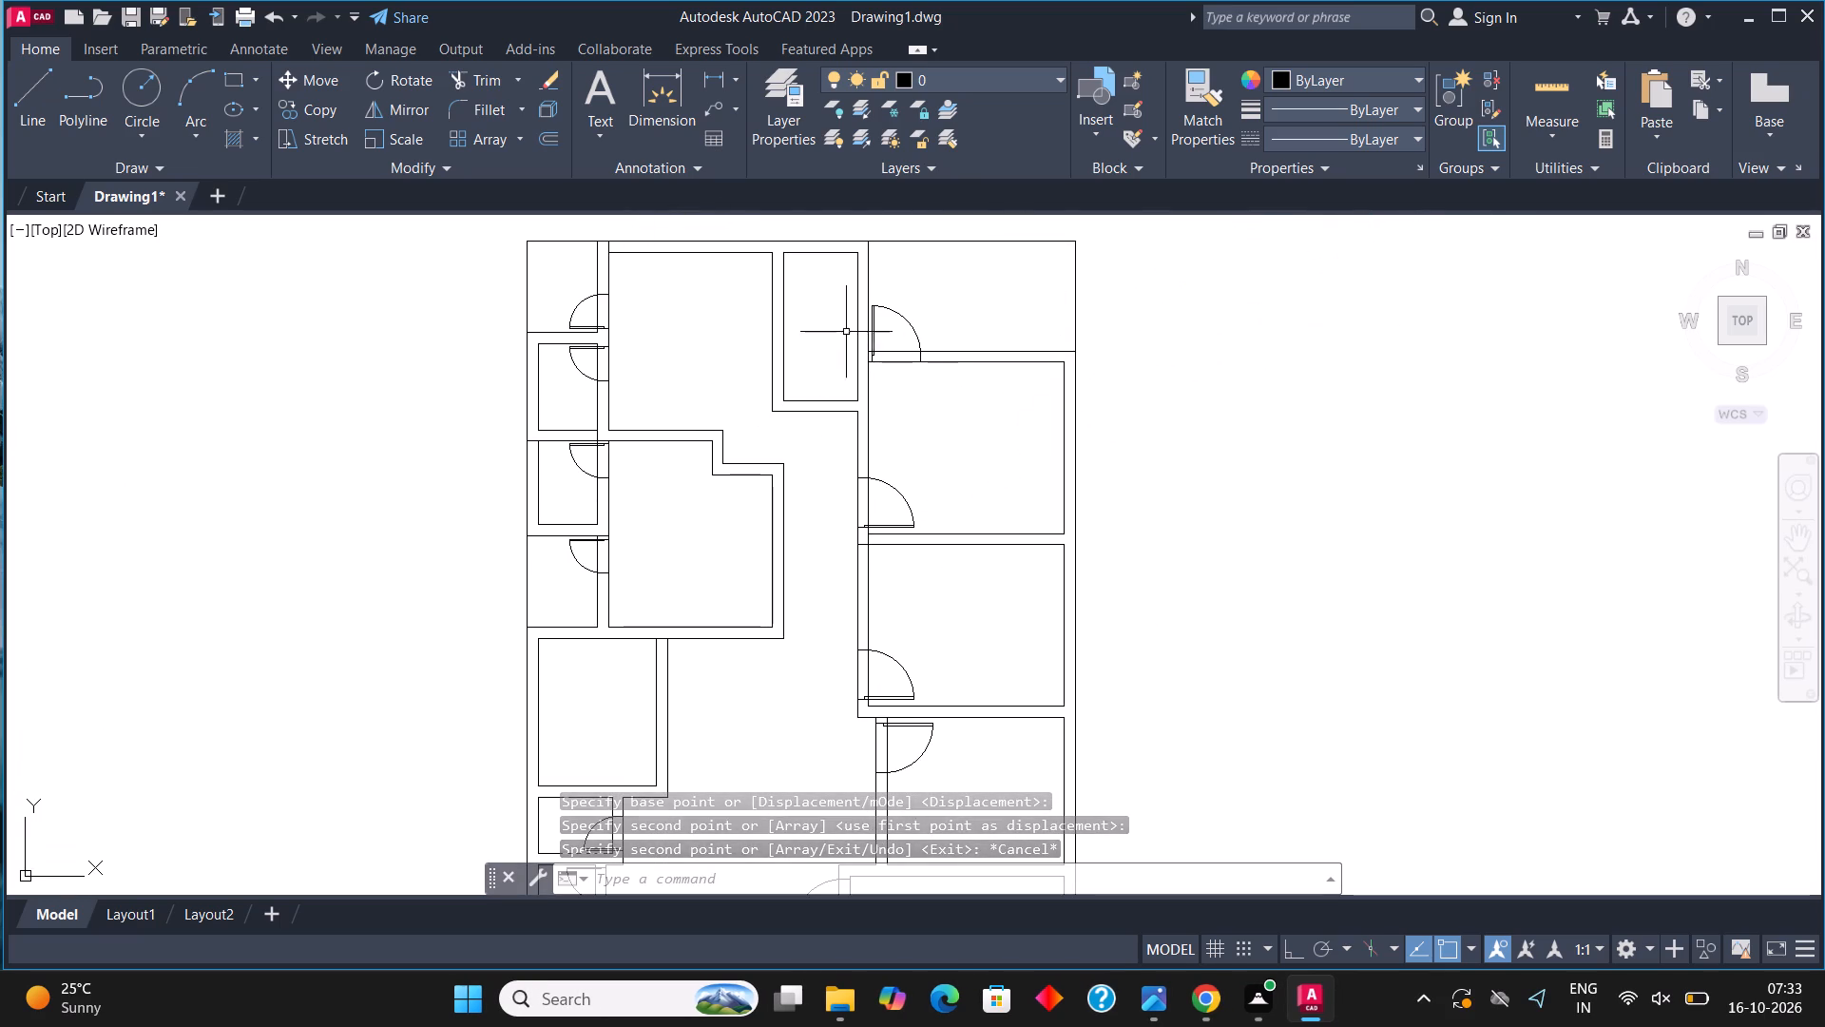
# Scale the top-right room's door down slightly about the base of its leaf, on the wall's lower face.
pyautogui.click(904, 317)
pyautogui.scroll(2, 915, 304)
pyautogui.click(417, 140)
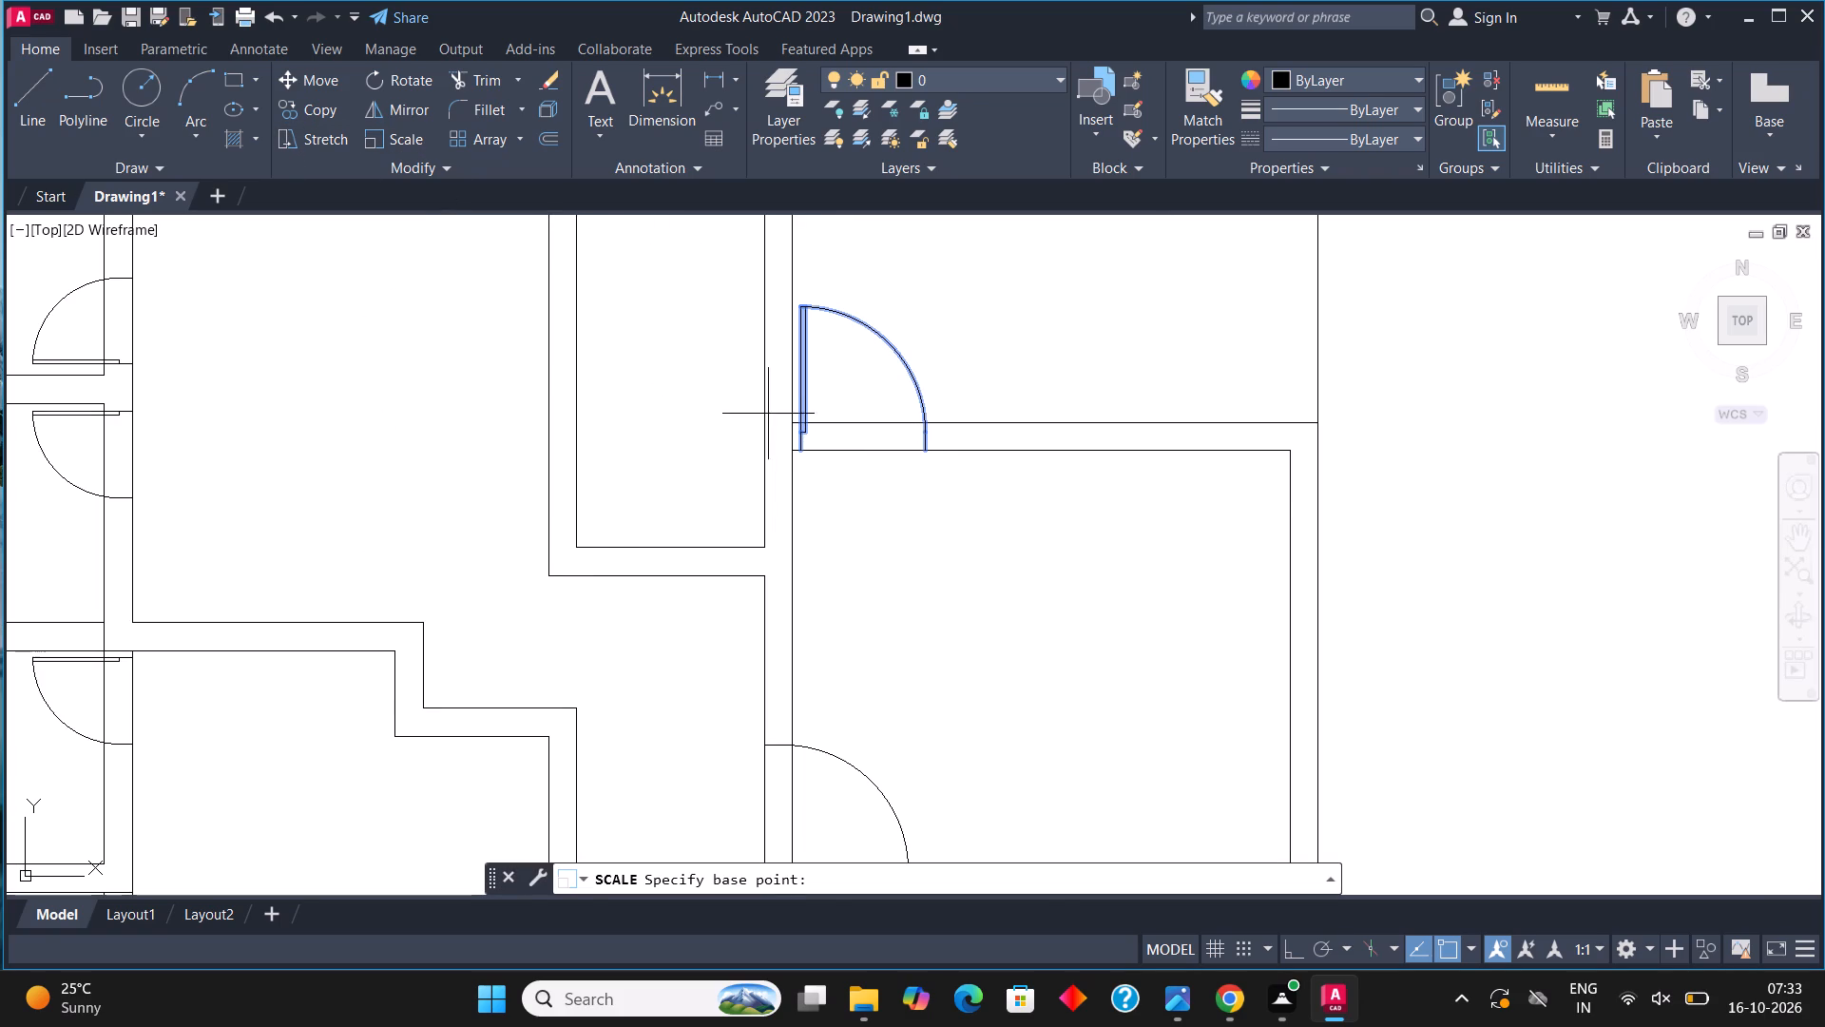
pyautogui.click(797, 450)
pyautogui.click(831, 405)
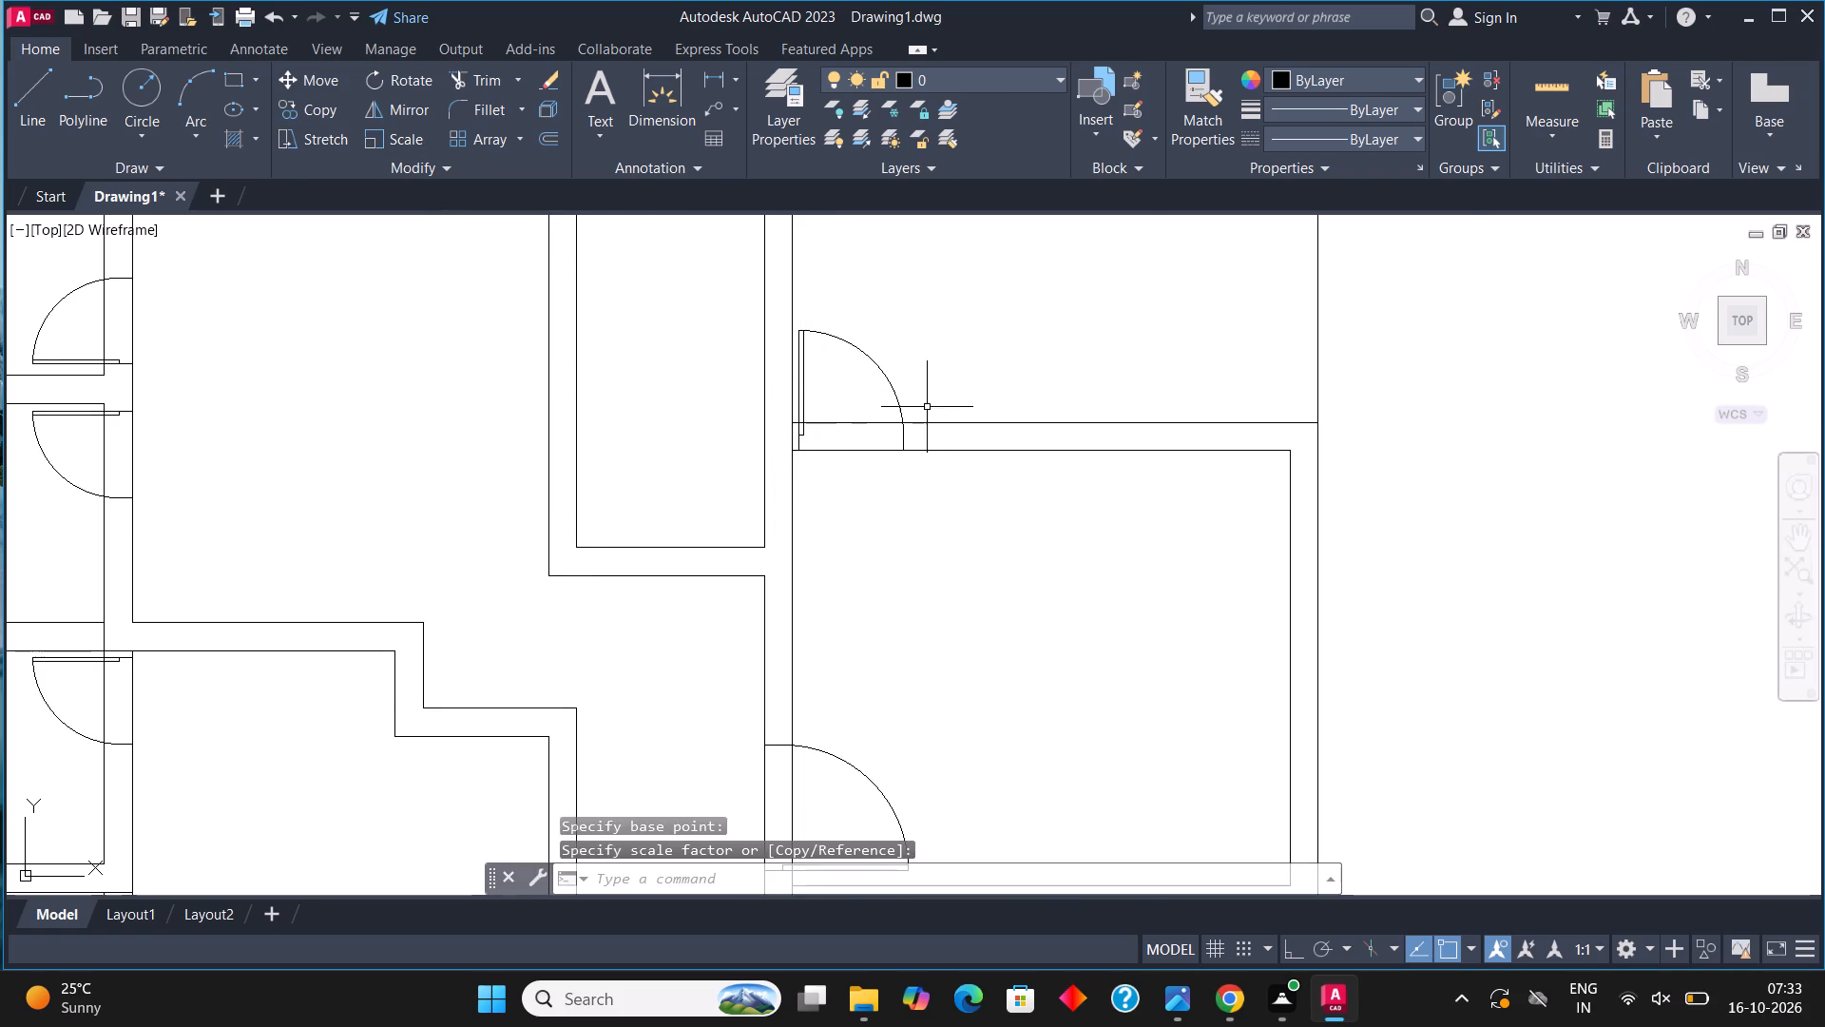
# Copy the top-left room's door onto the outer face of the narrow top-center room's east wall, just above its bottom wall.
pyautogui.scroll(-2, 978, 411)
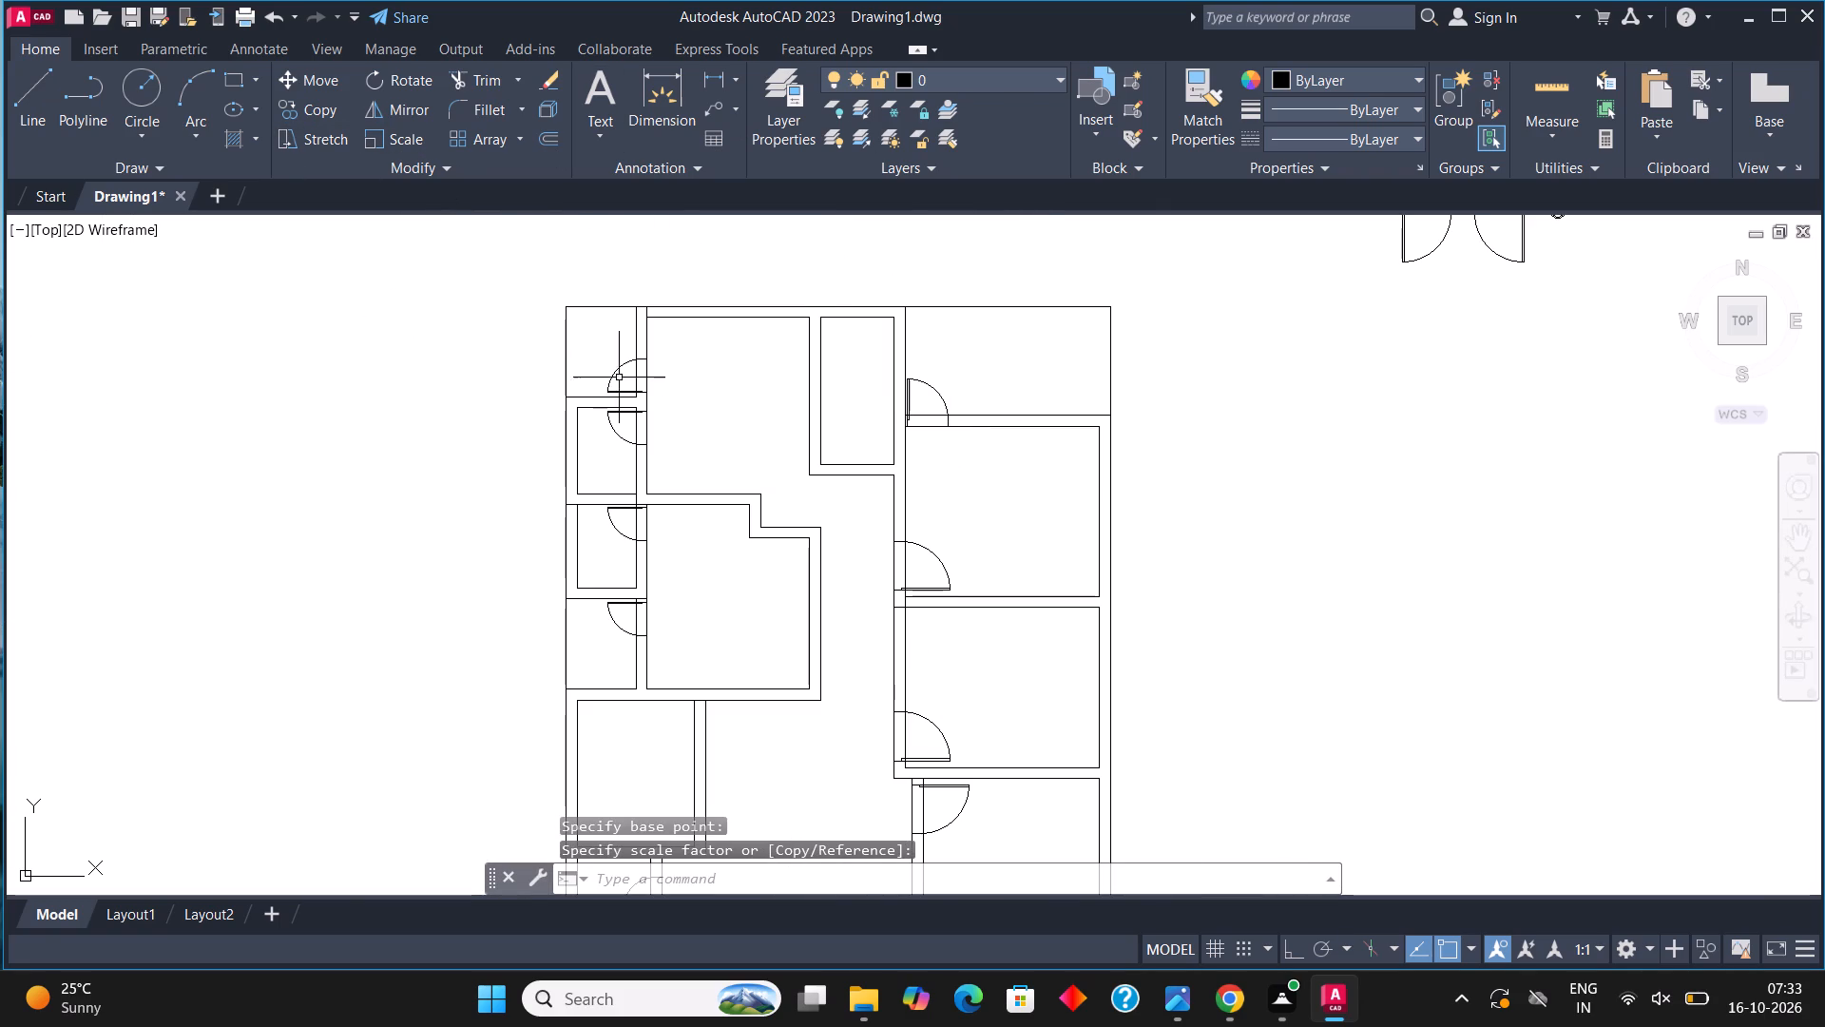
pyautogui.click(623, 367)
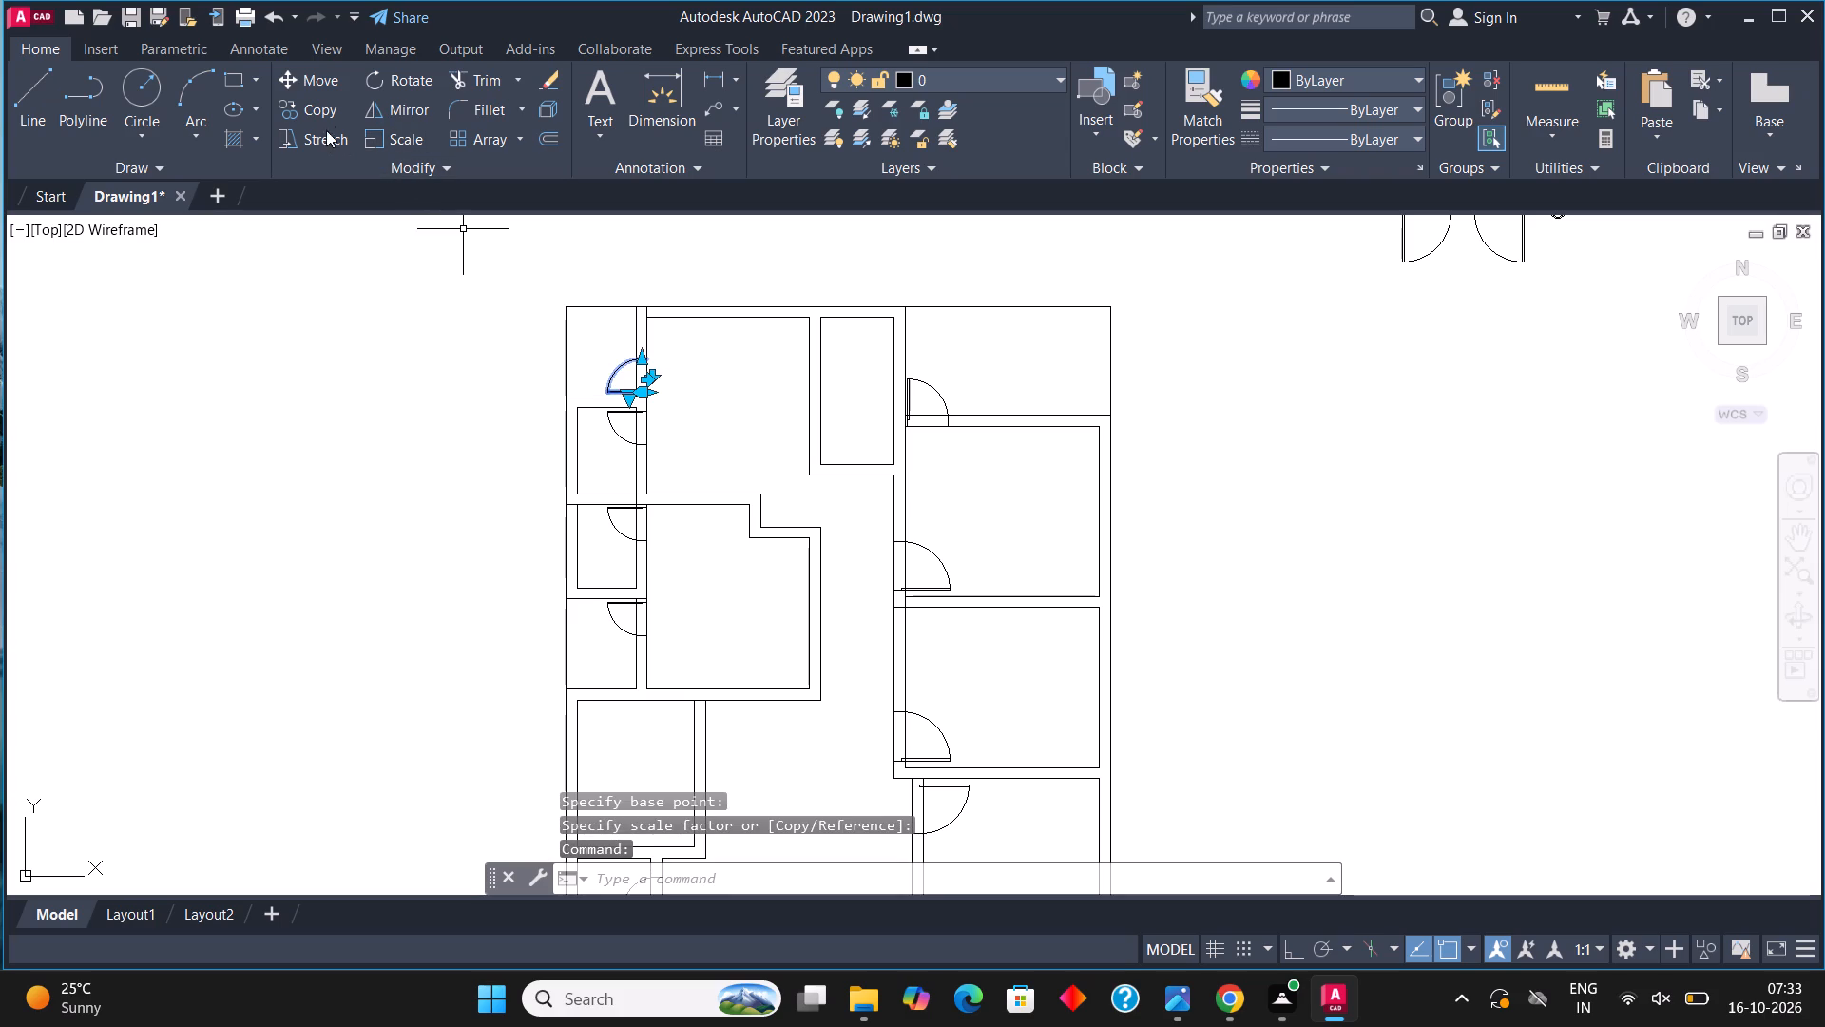
pyautogui.click(321, 102)
pyautogui.scroll(4, 661, 374)
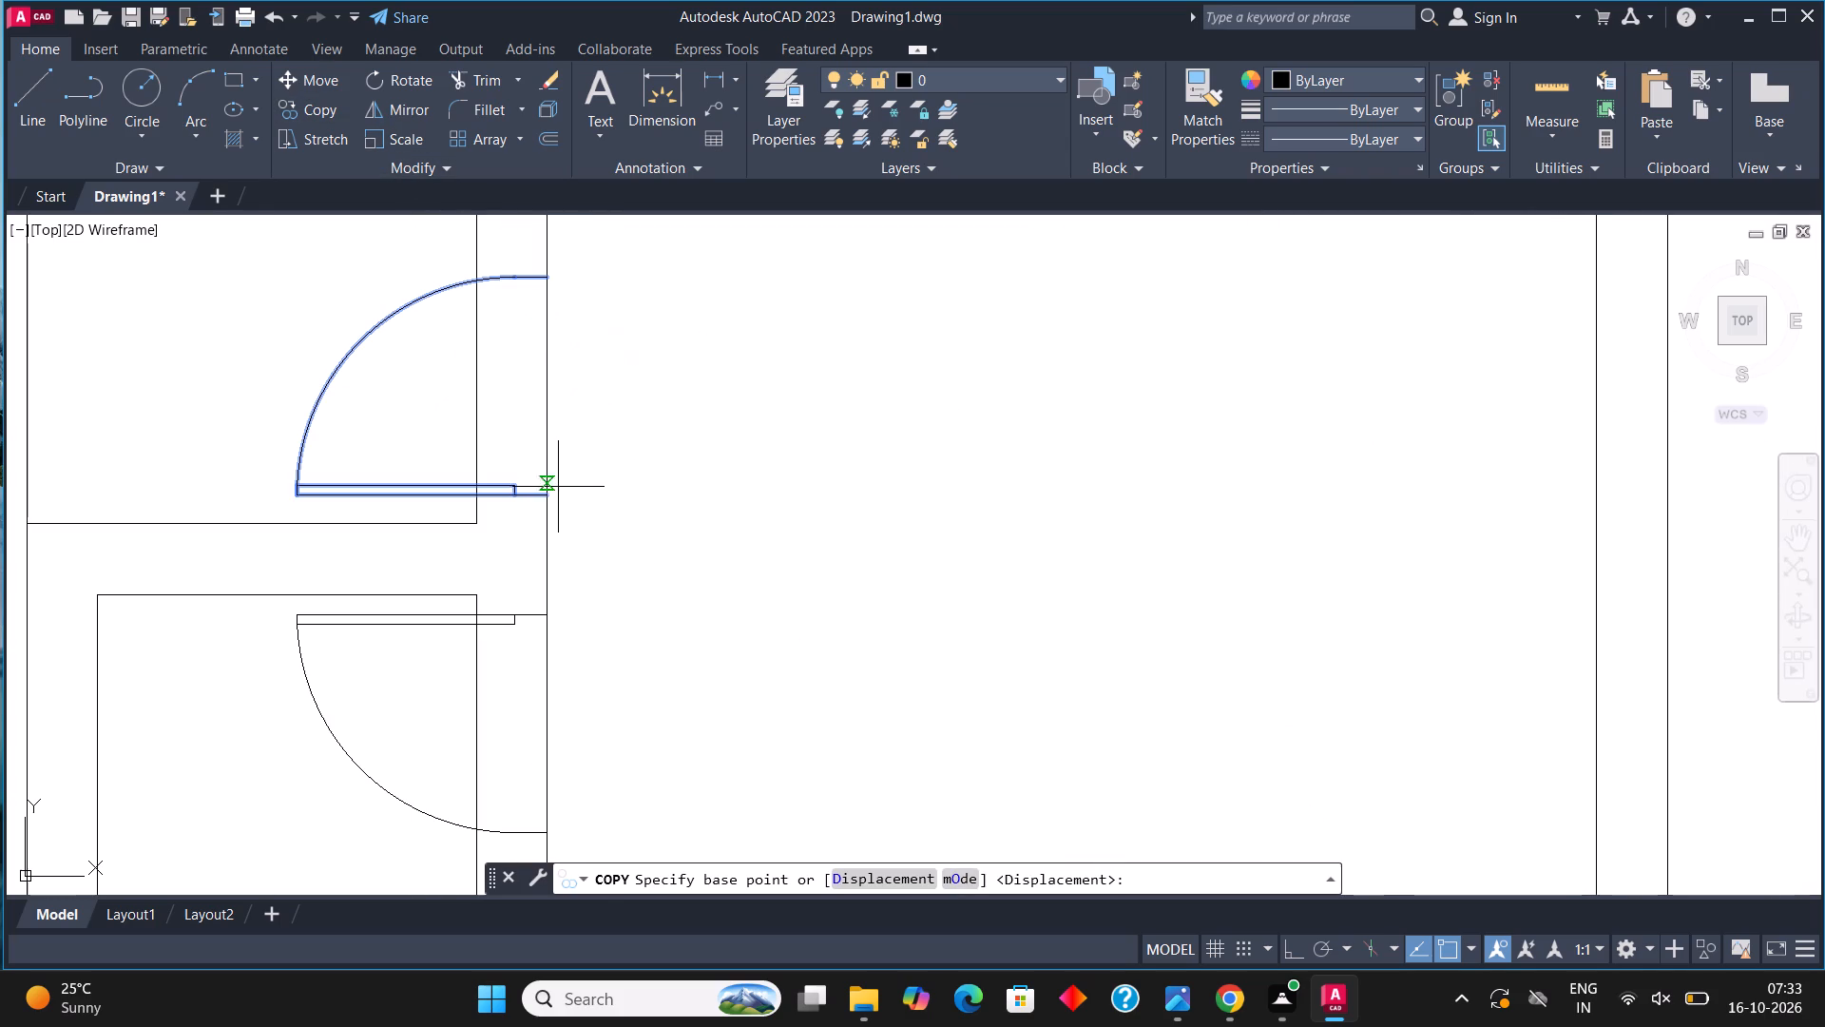
pyautogui.click(550, 495)
pyautogui.scroll(-3, 760, 494)
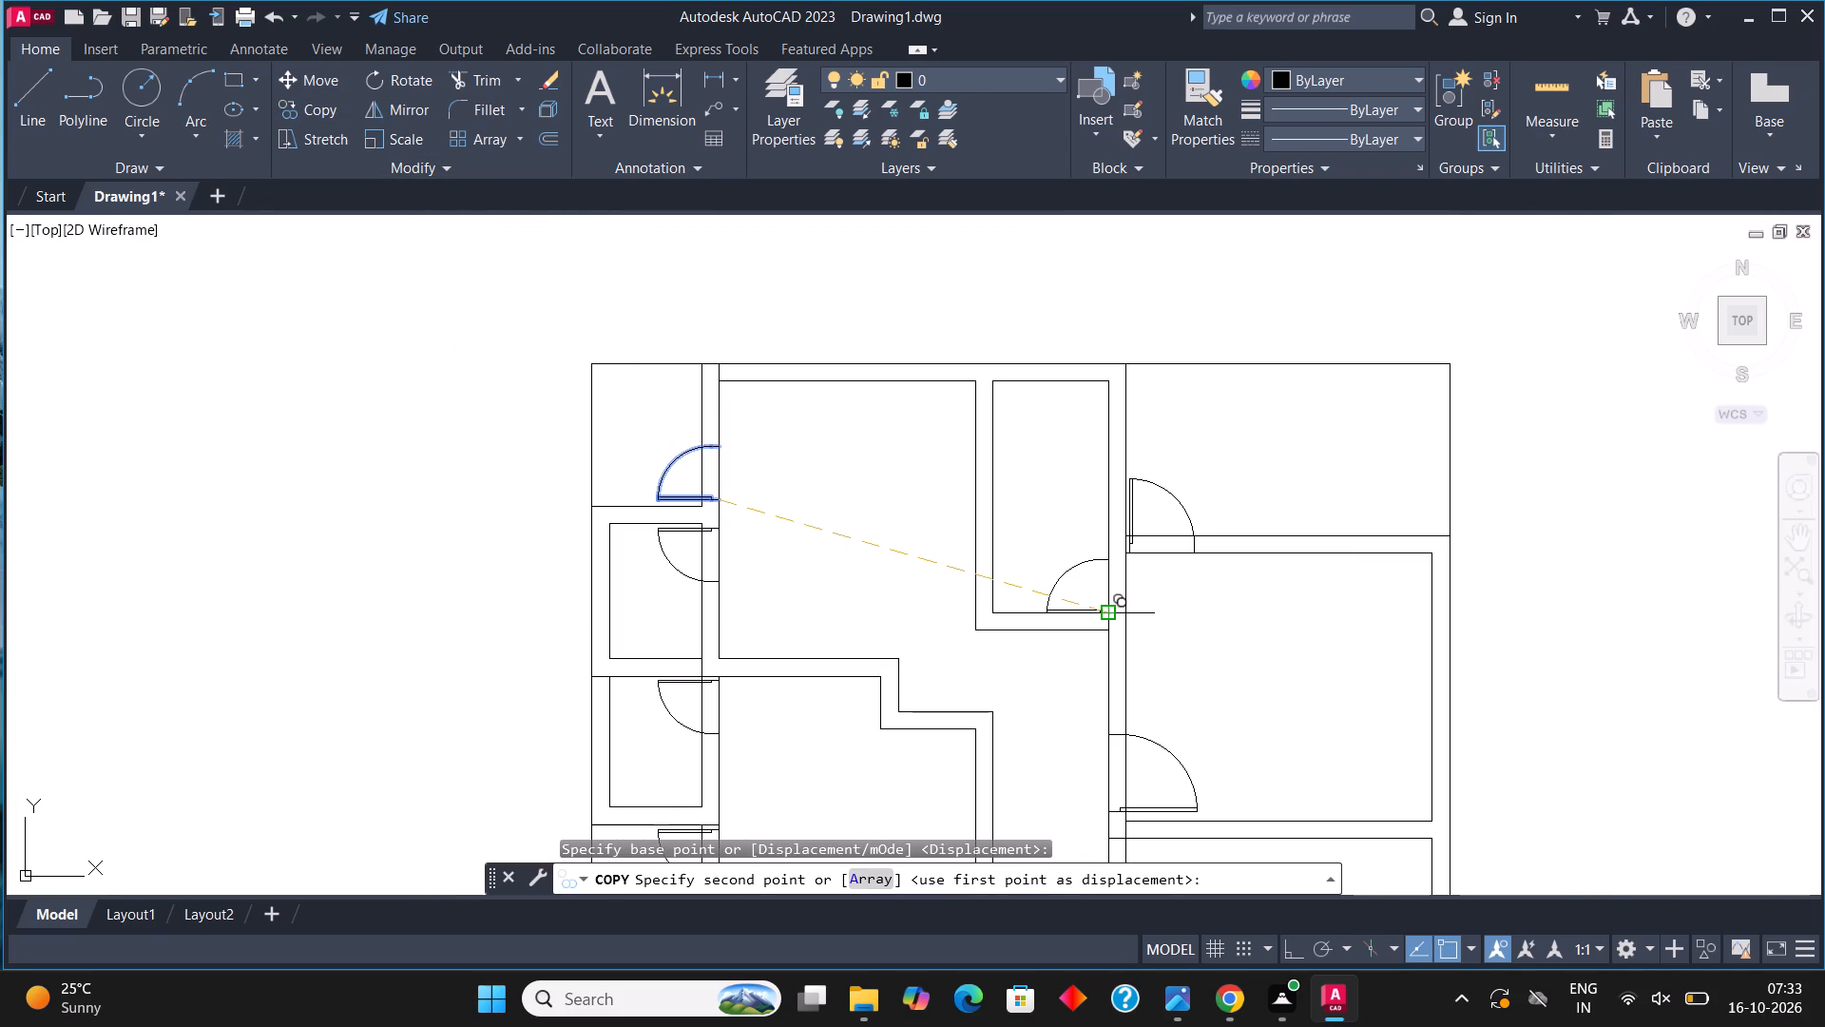
pyautogui.scroll(5, 1113, 614)
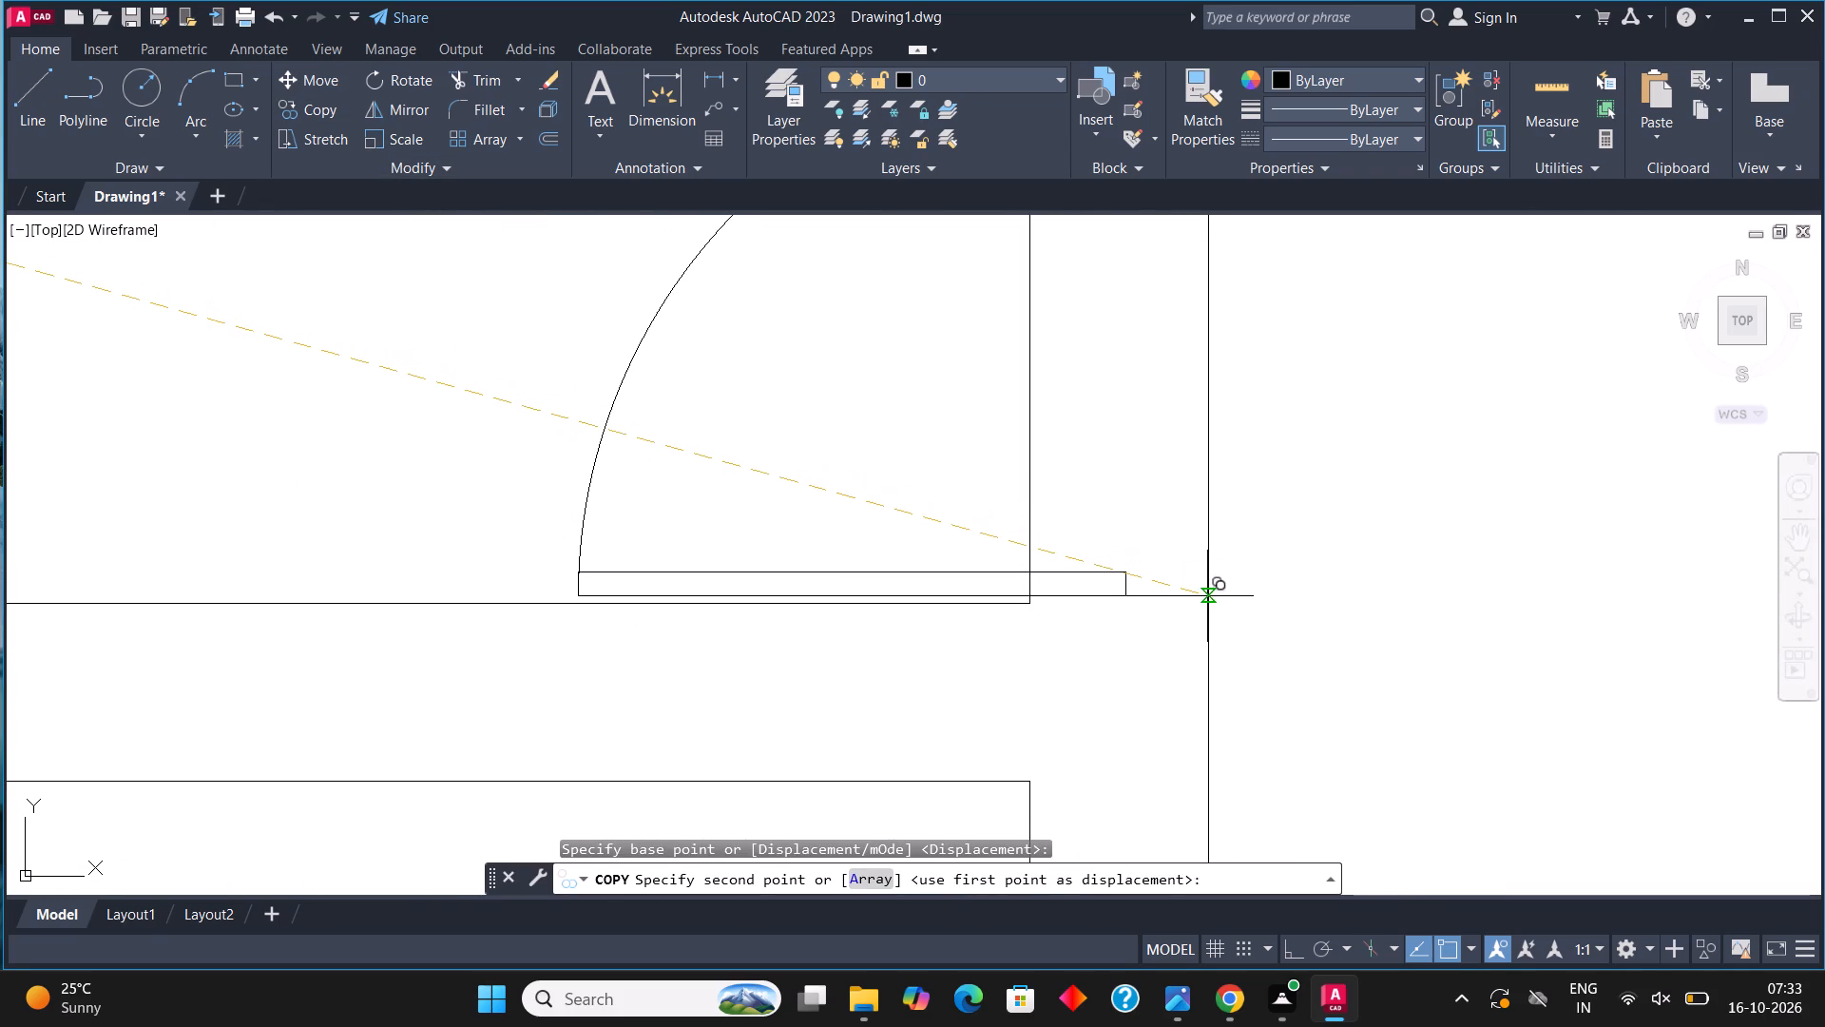
pyautogui.click(1208, 587)
pyautogui.scroll(-6, 799, 551)
pyautogui.press('Escape')
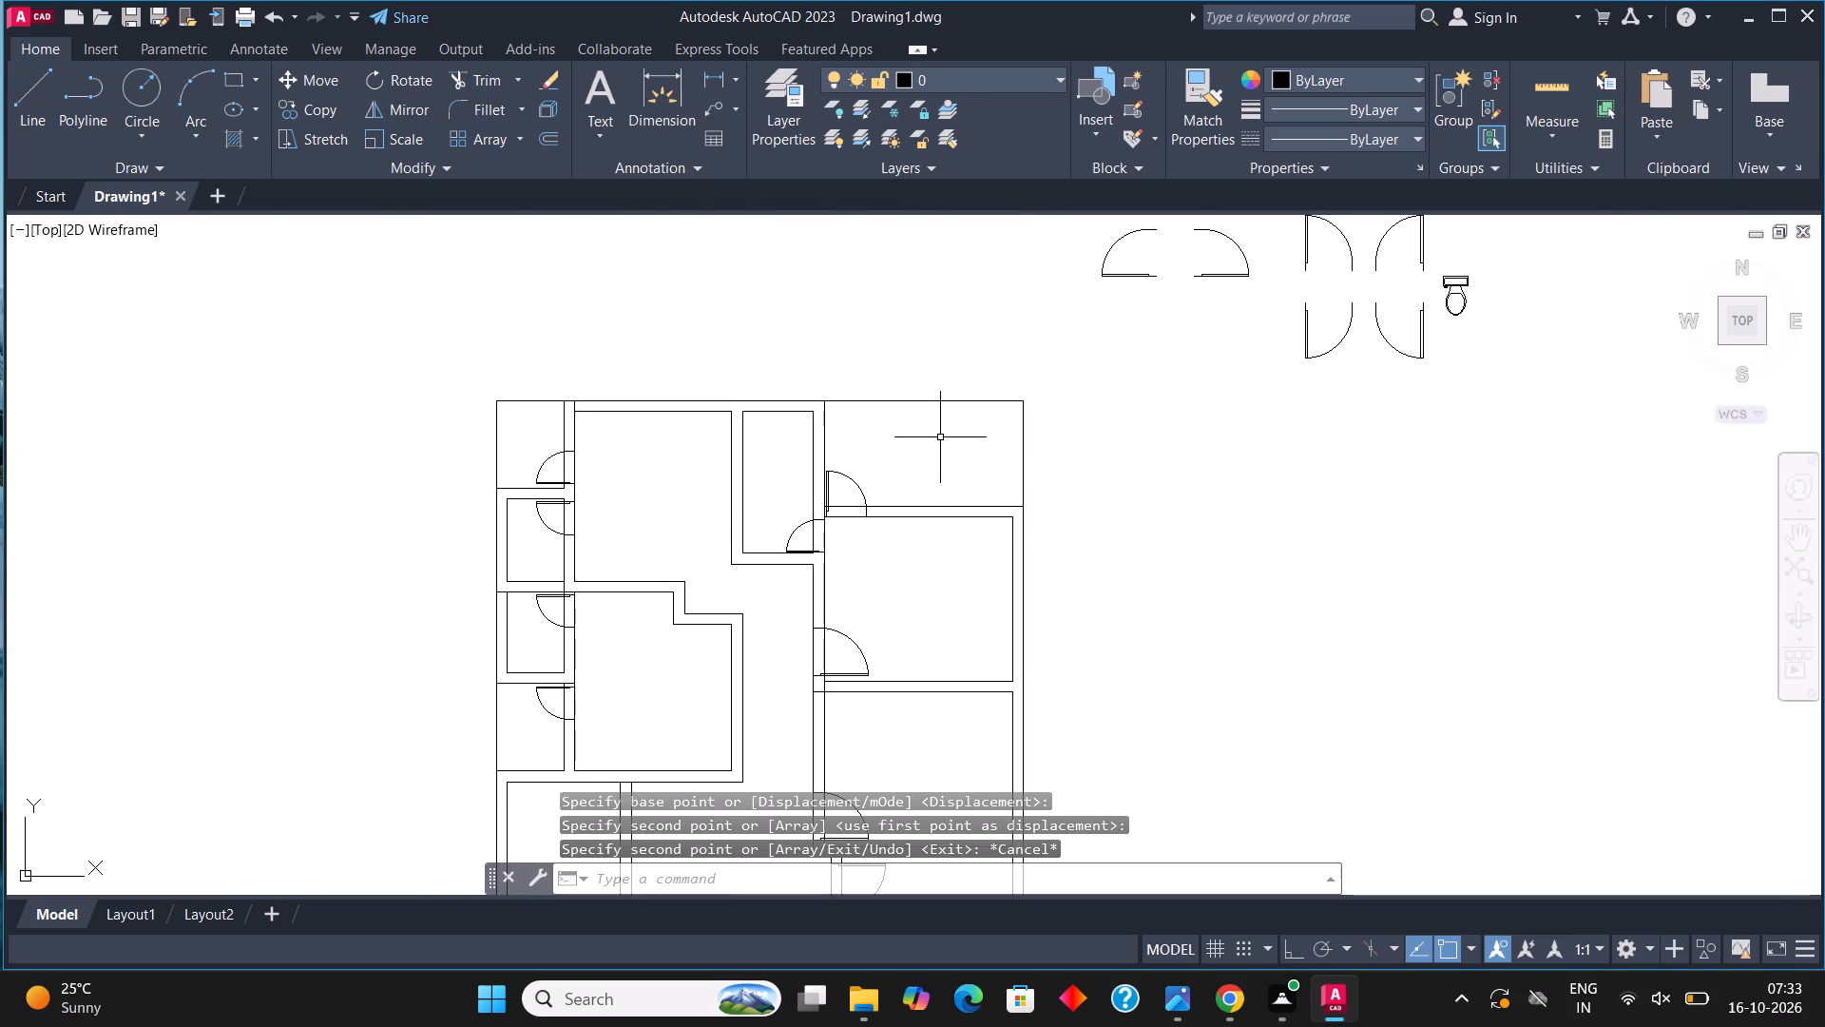
# Draw two parallel lines continuing the stepped wall's lower run east to the passage's east wall, closing off the passage.
pyautogui.moveTo(851, 545); pyautogui.dragTo(893, 458, button='middle')
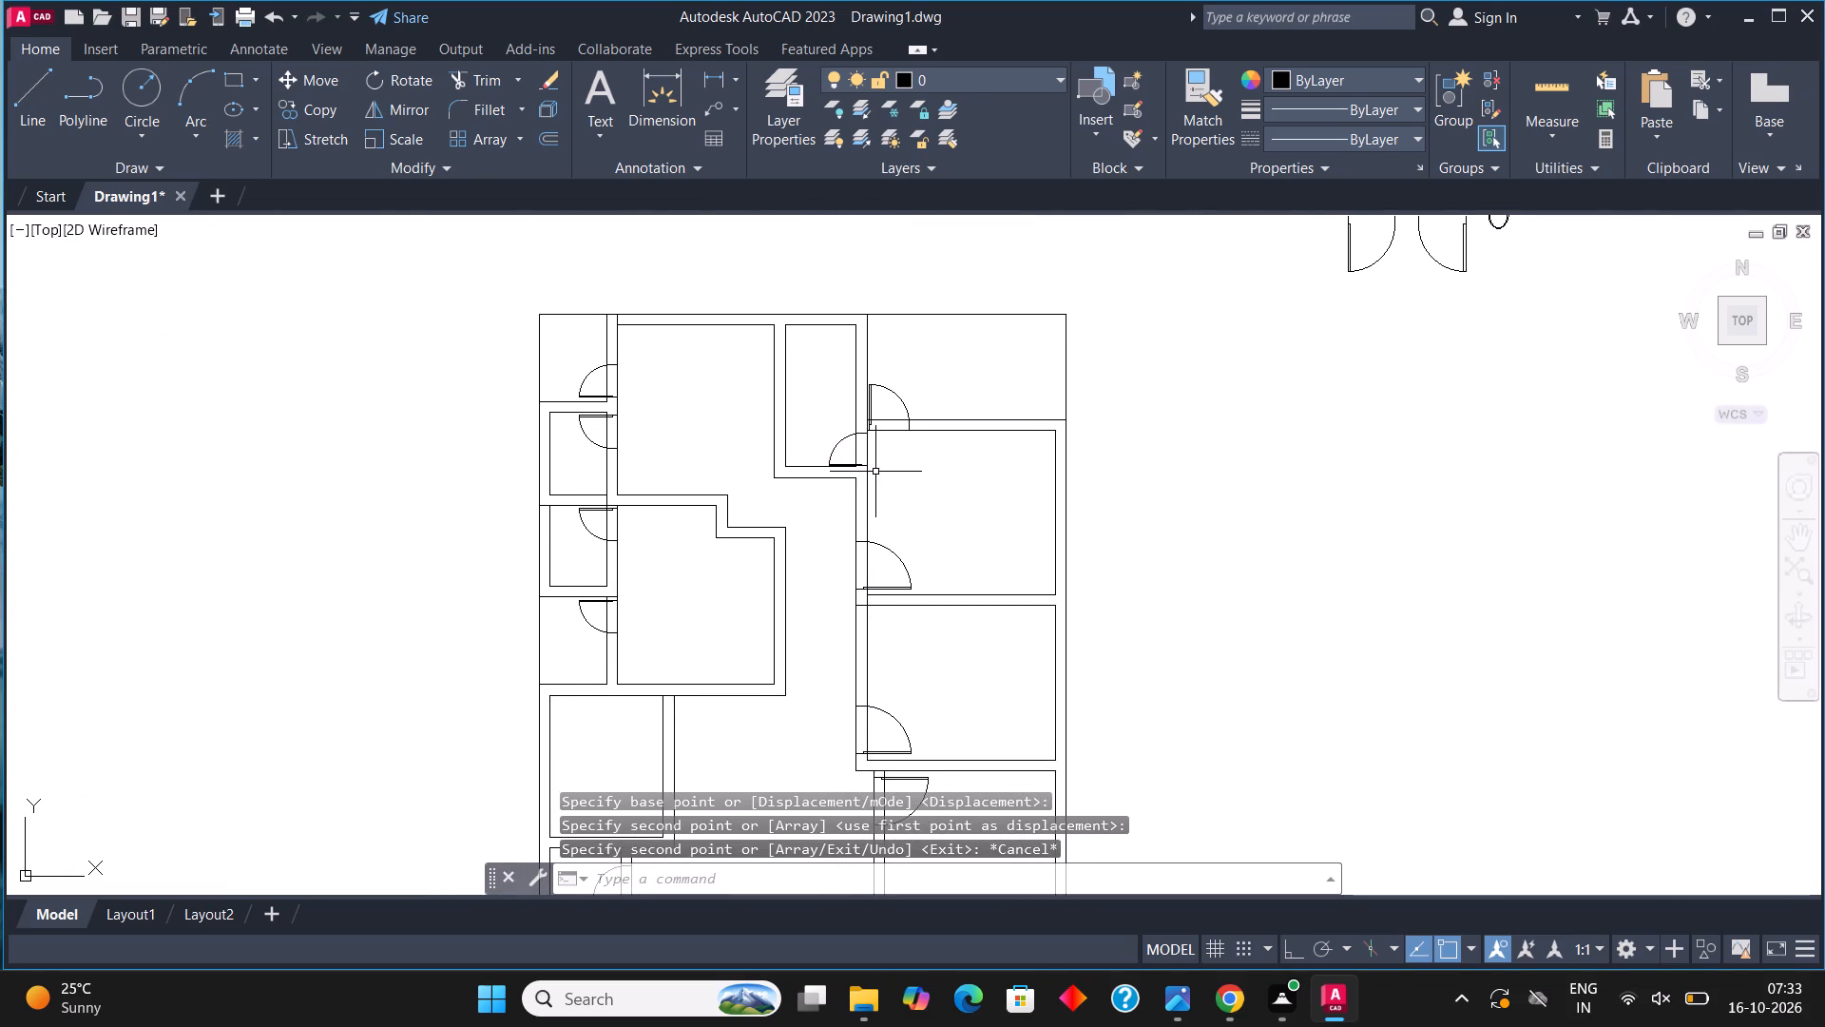
pyautogui.scroll(2, 783, 512)
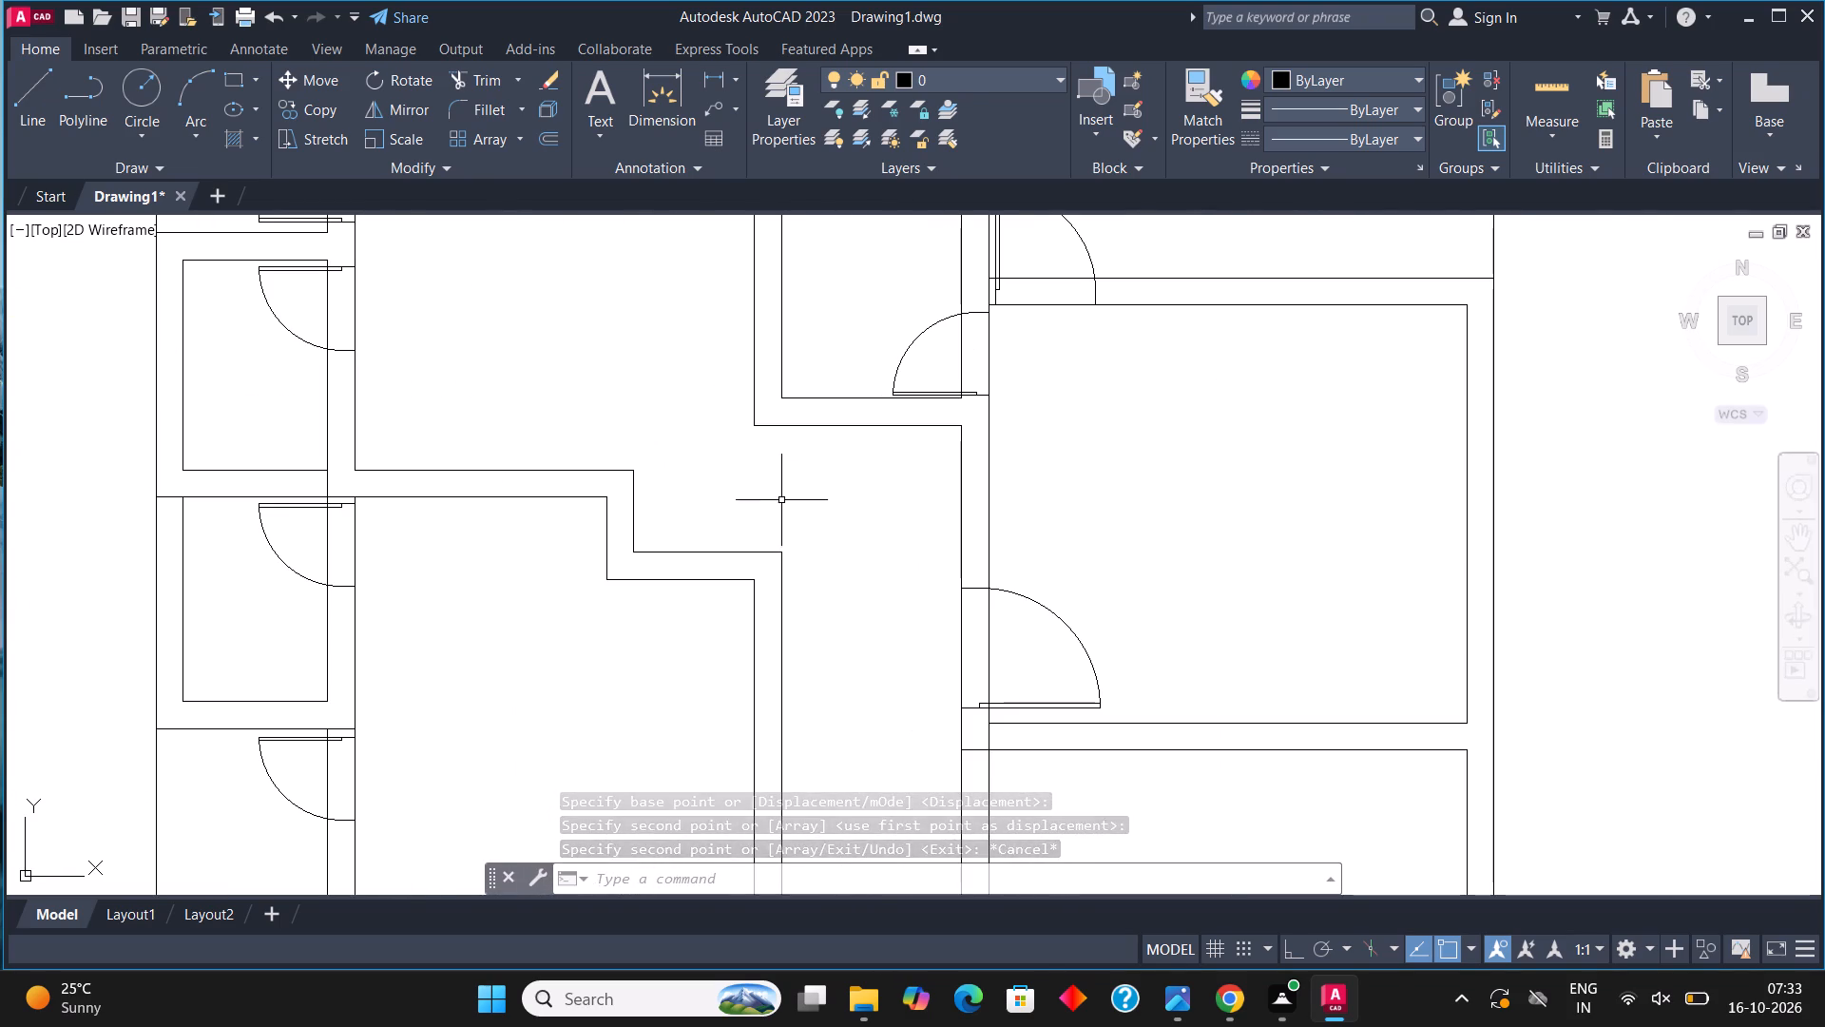
pyautogui.click(33, 82)
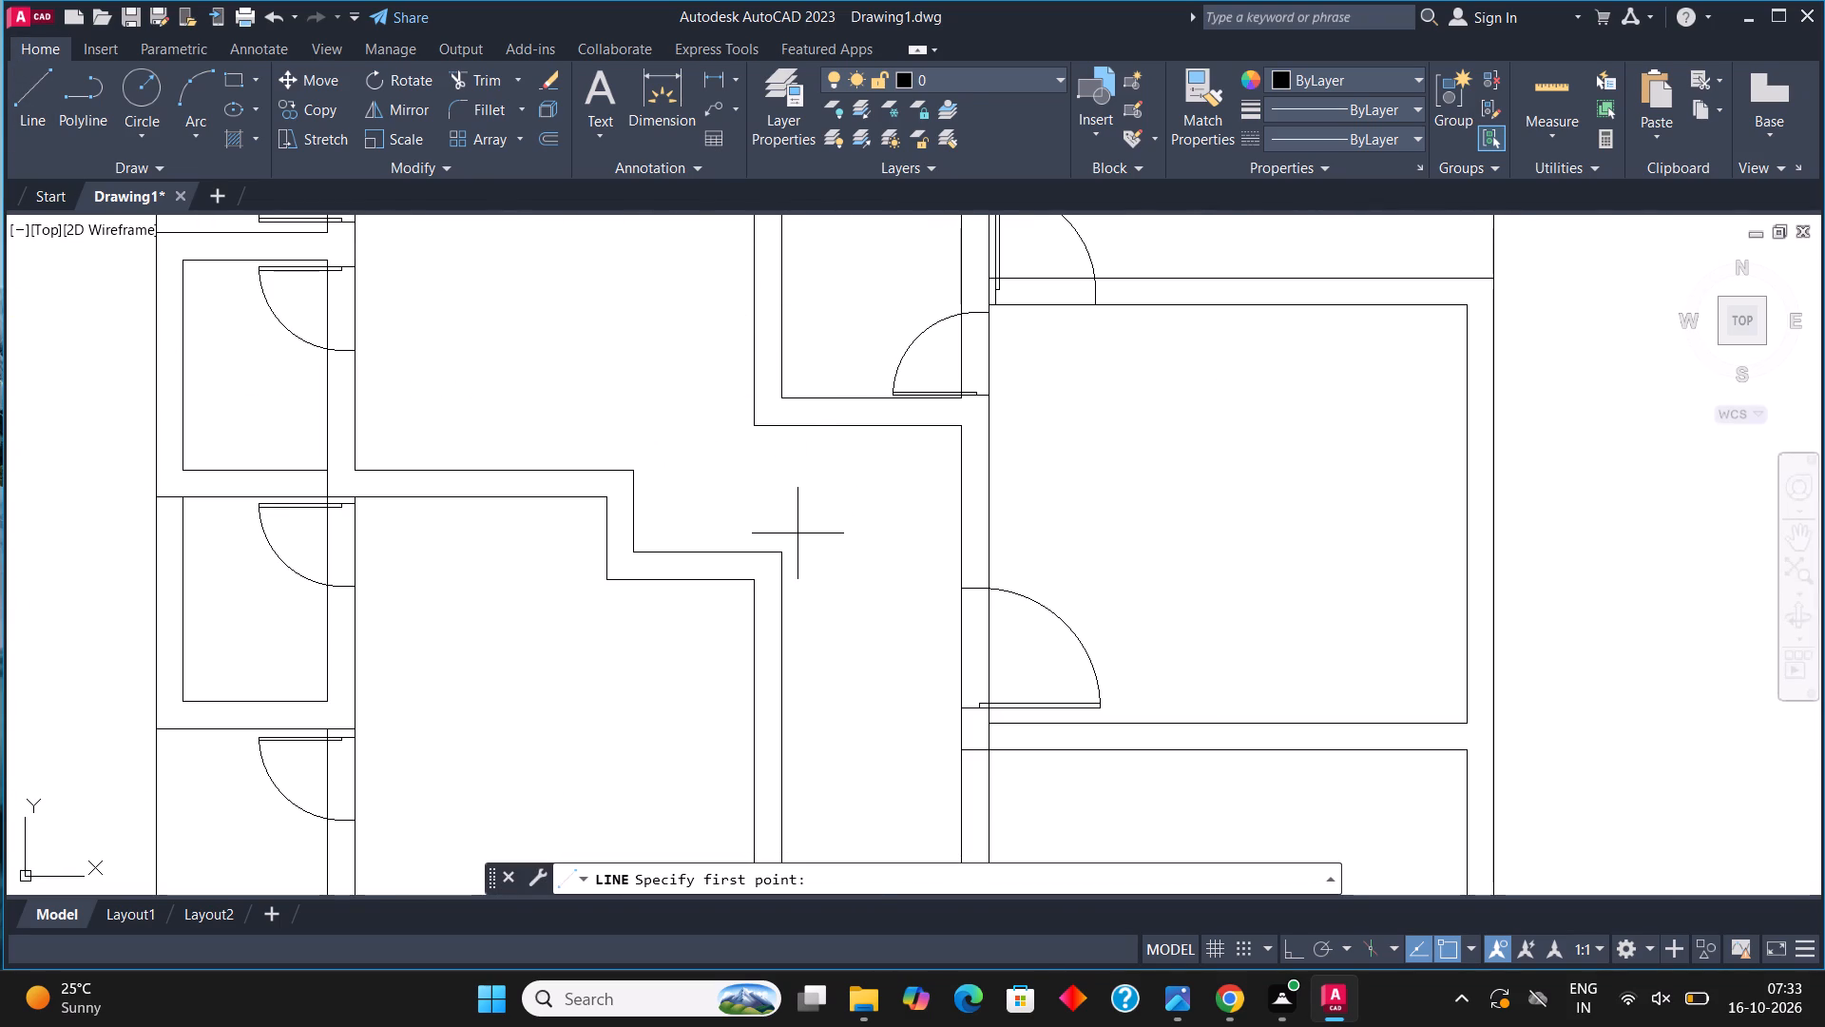
pyautogui.click(782, 546)
pyautogui.click(965, 552)
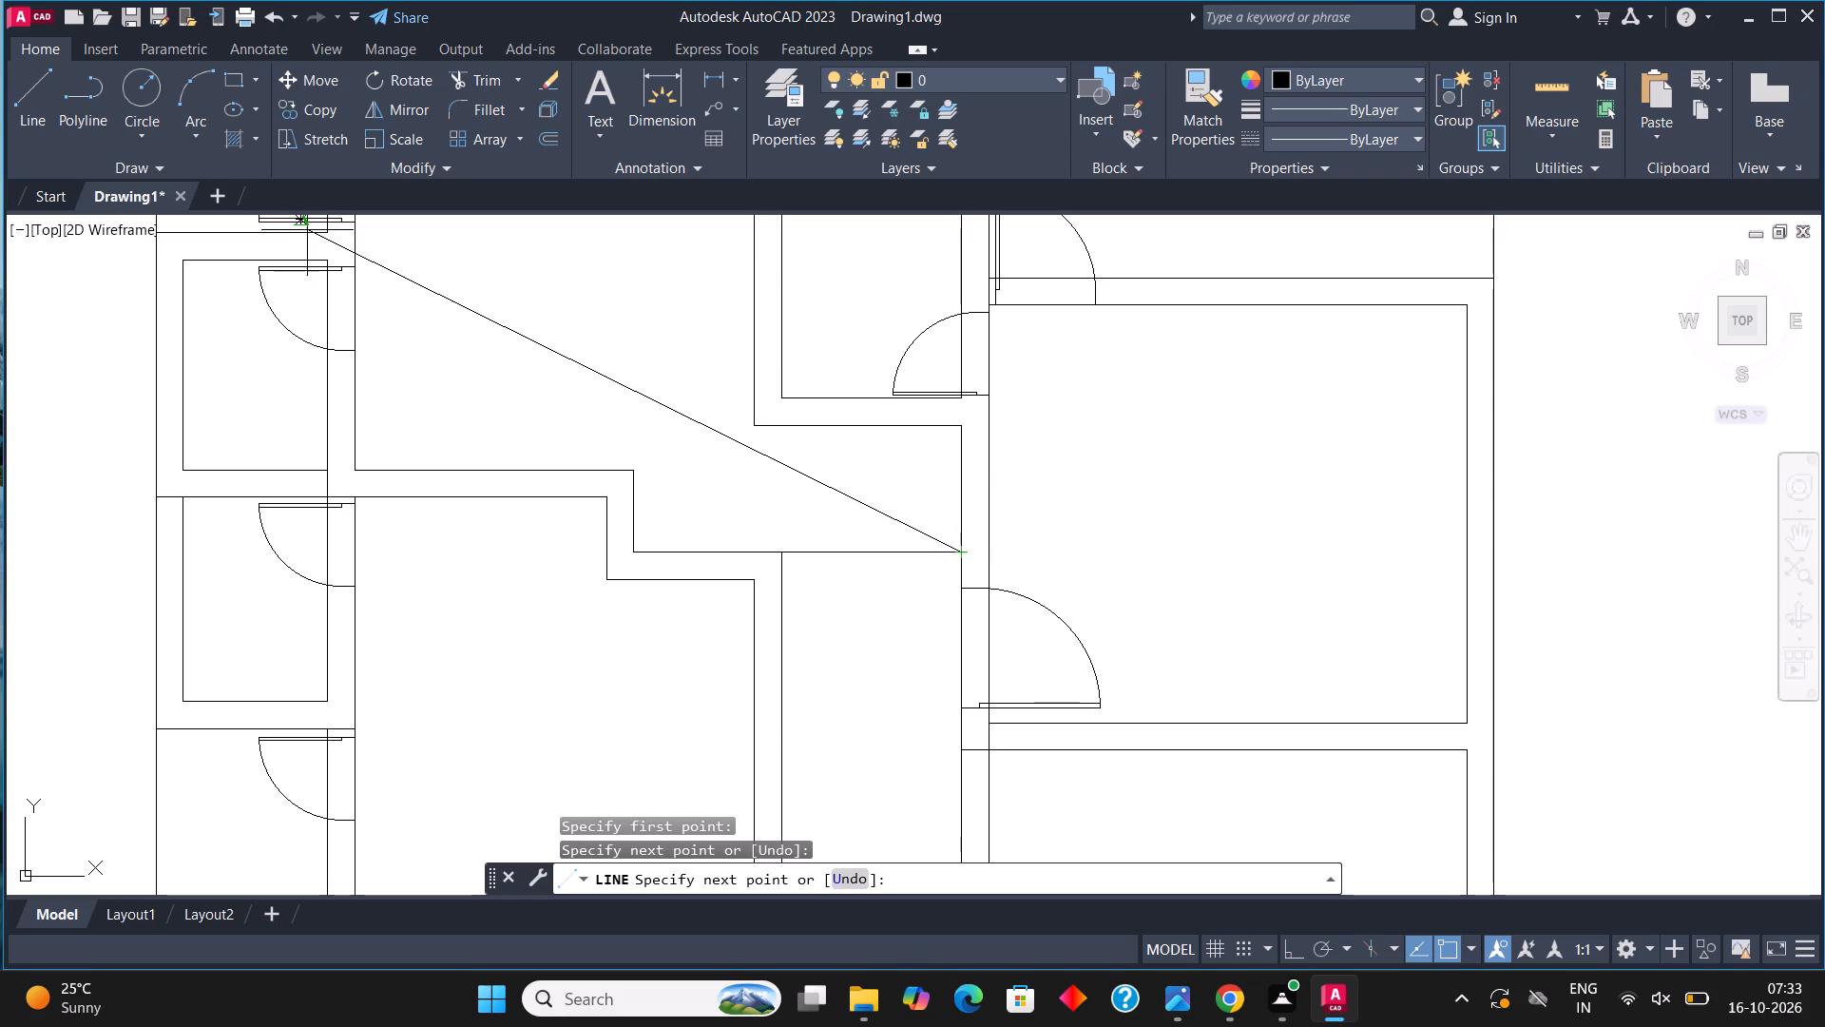
pyautogui.click(34, 94)
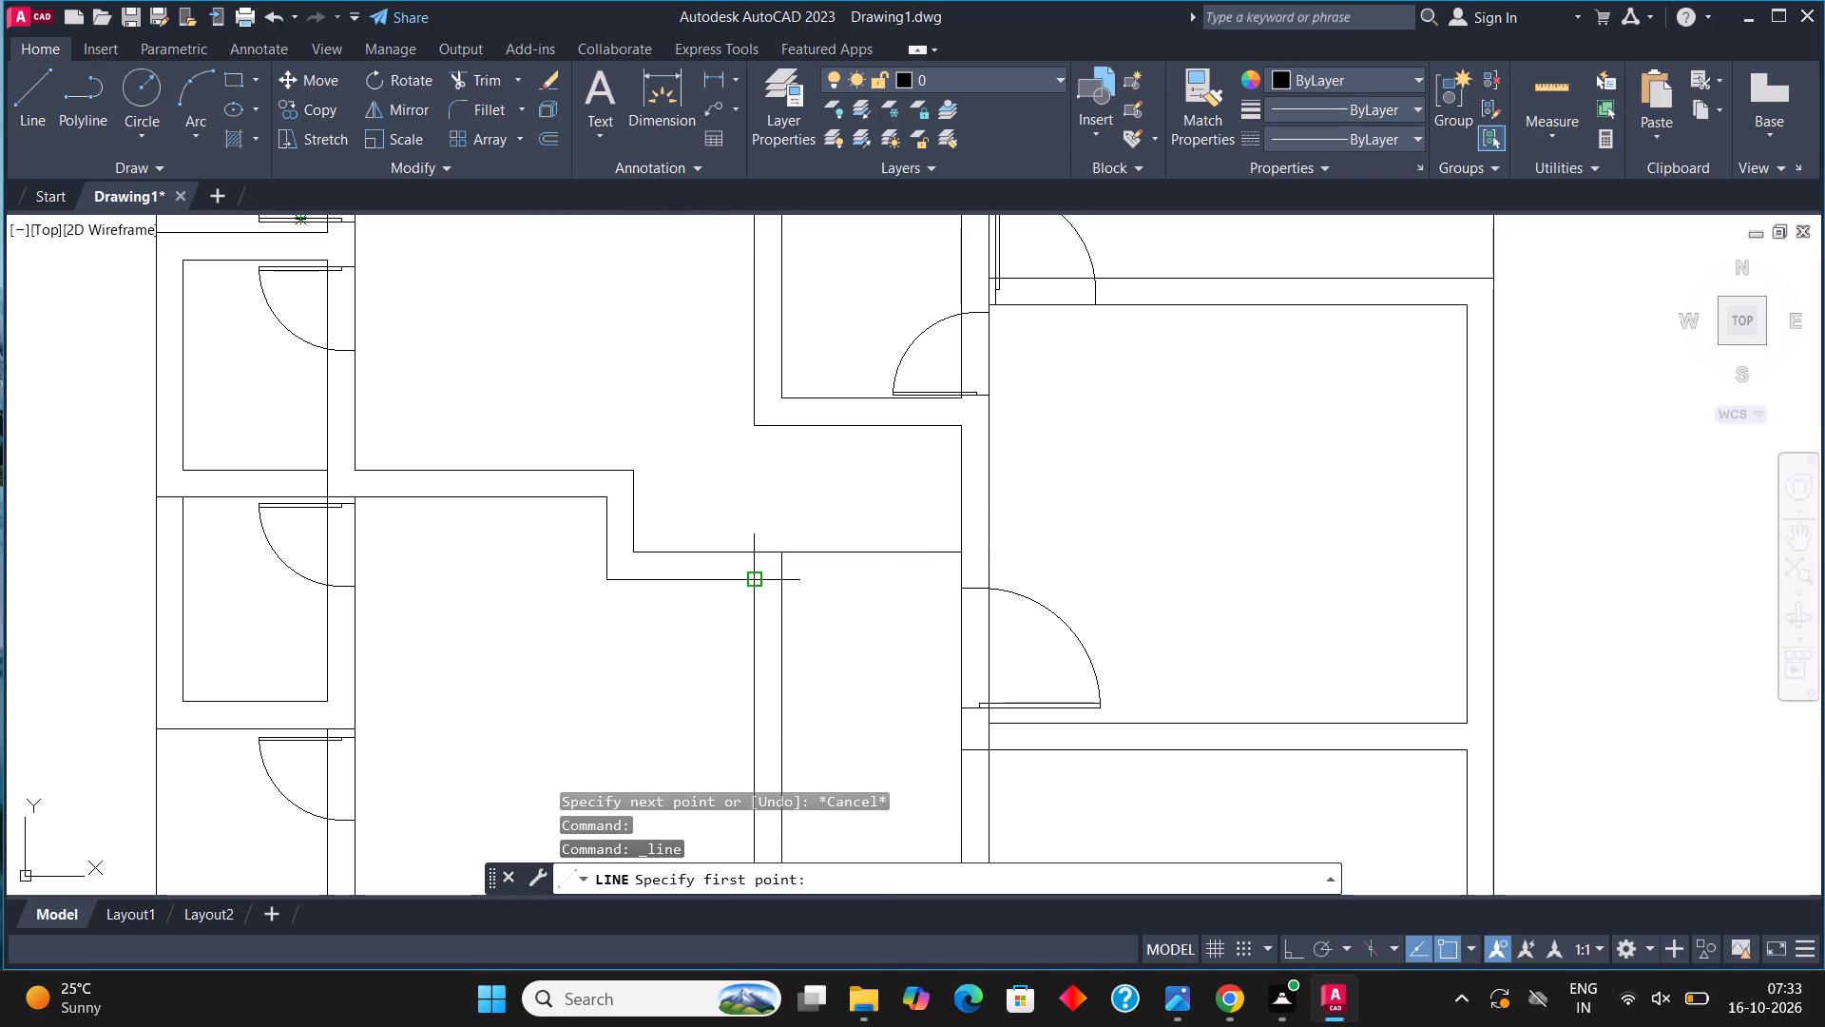
pyautogui.click(760, 580)
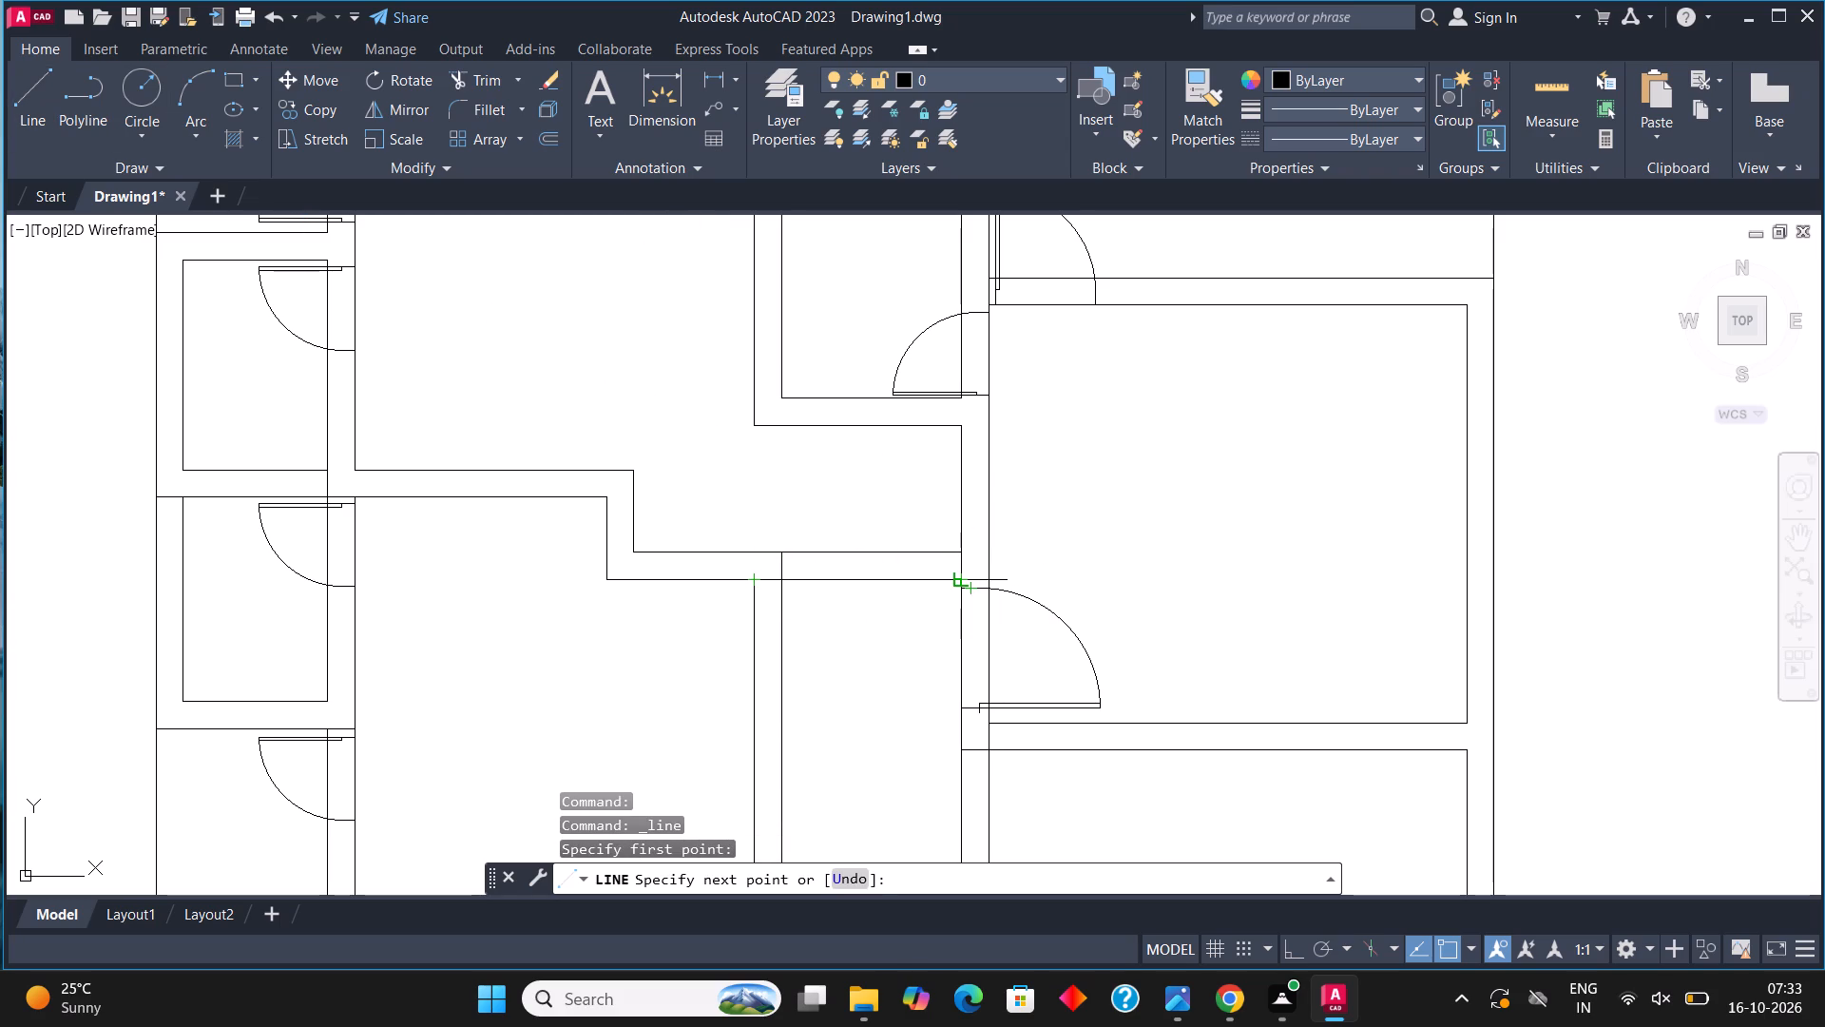
pyautogui.click(961, 584)
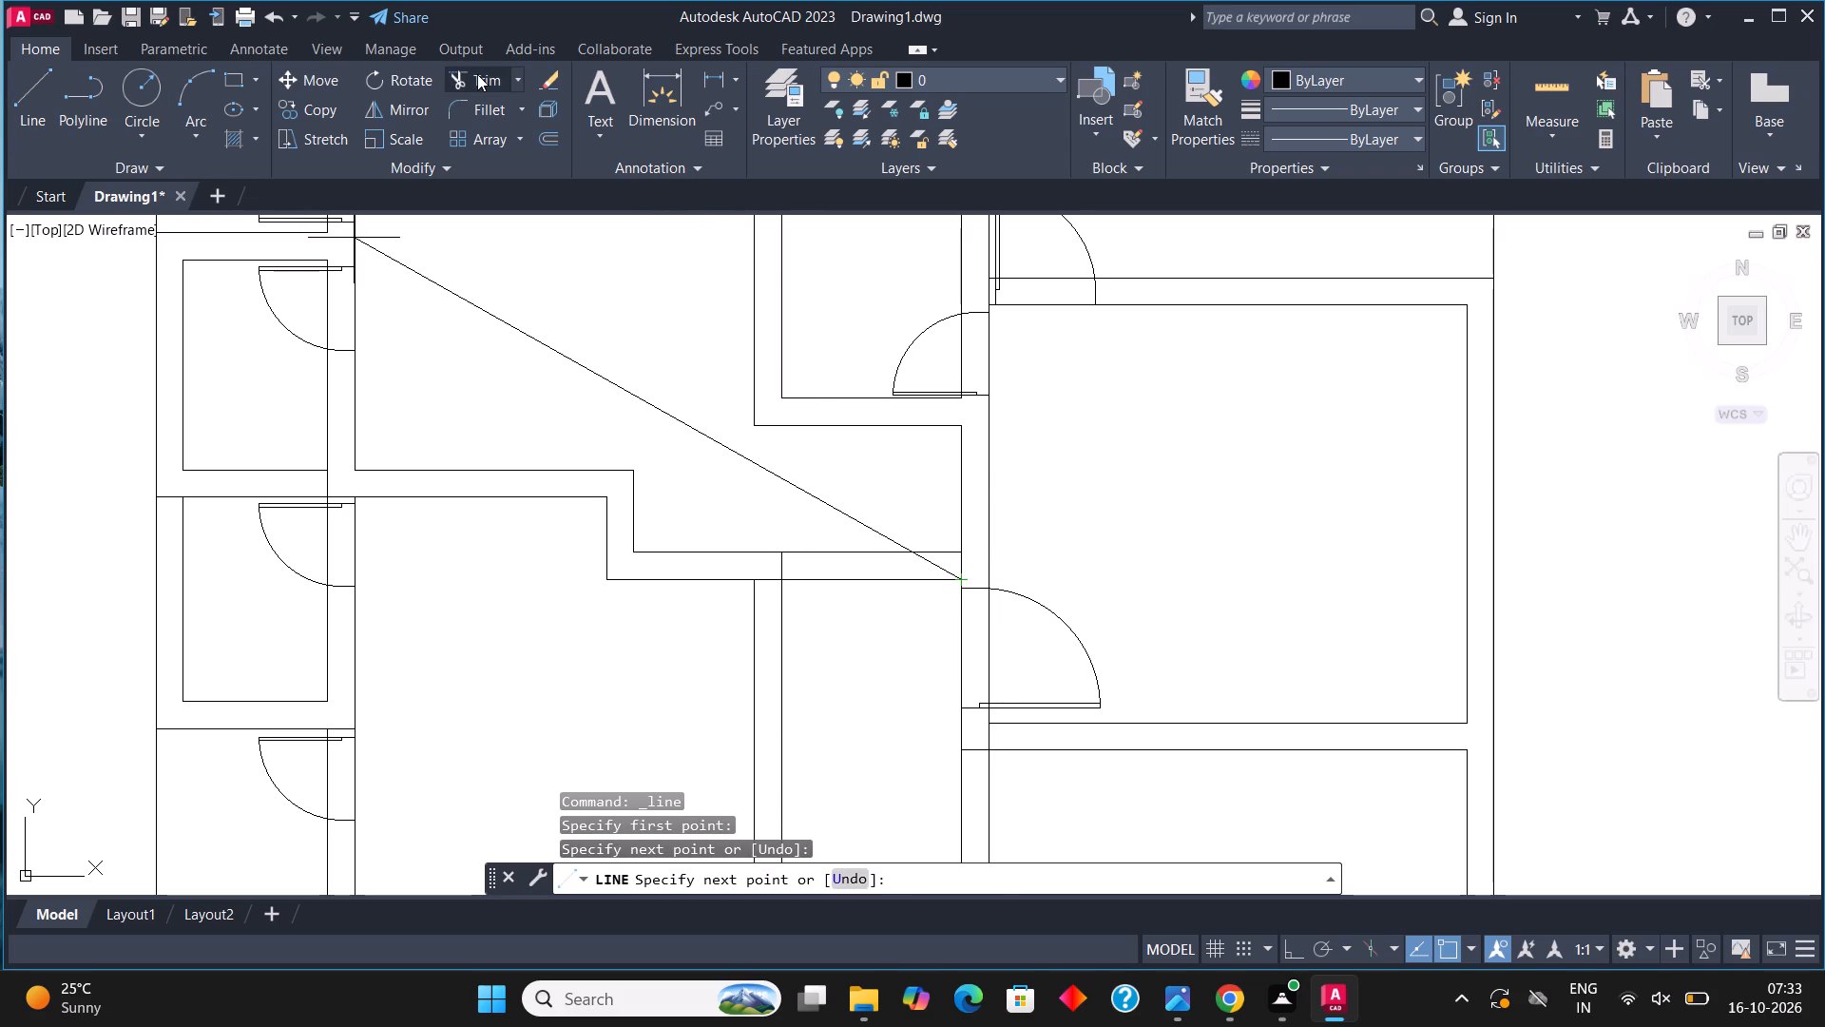
# Trim the short vertical segment left between the two new wall lines at the old corner.
pyautogui.click(477, 74)
pyautogui.click(781, 566)
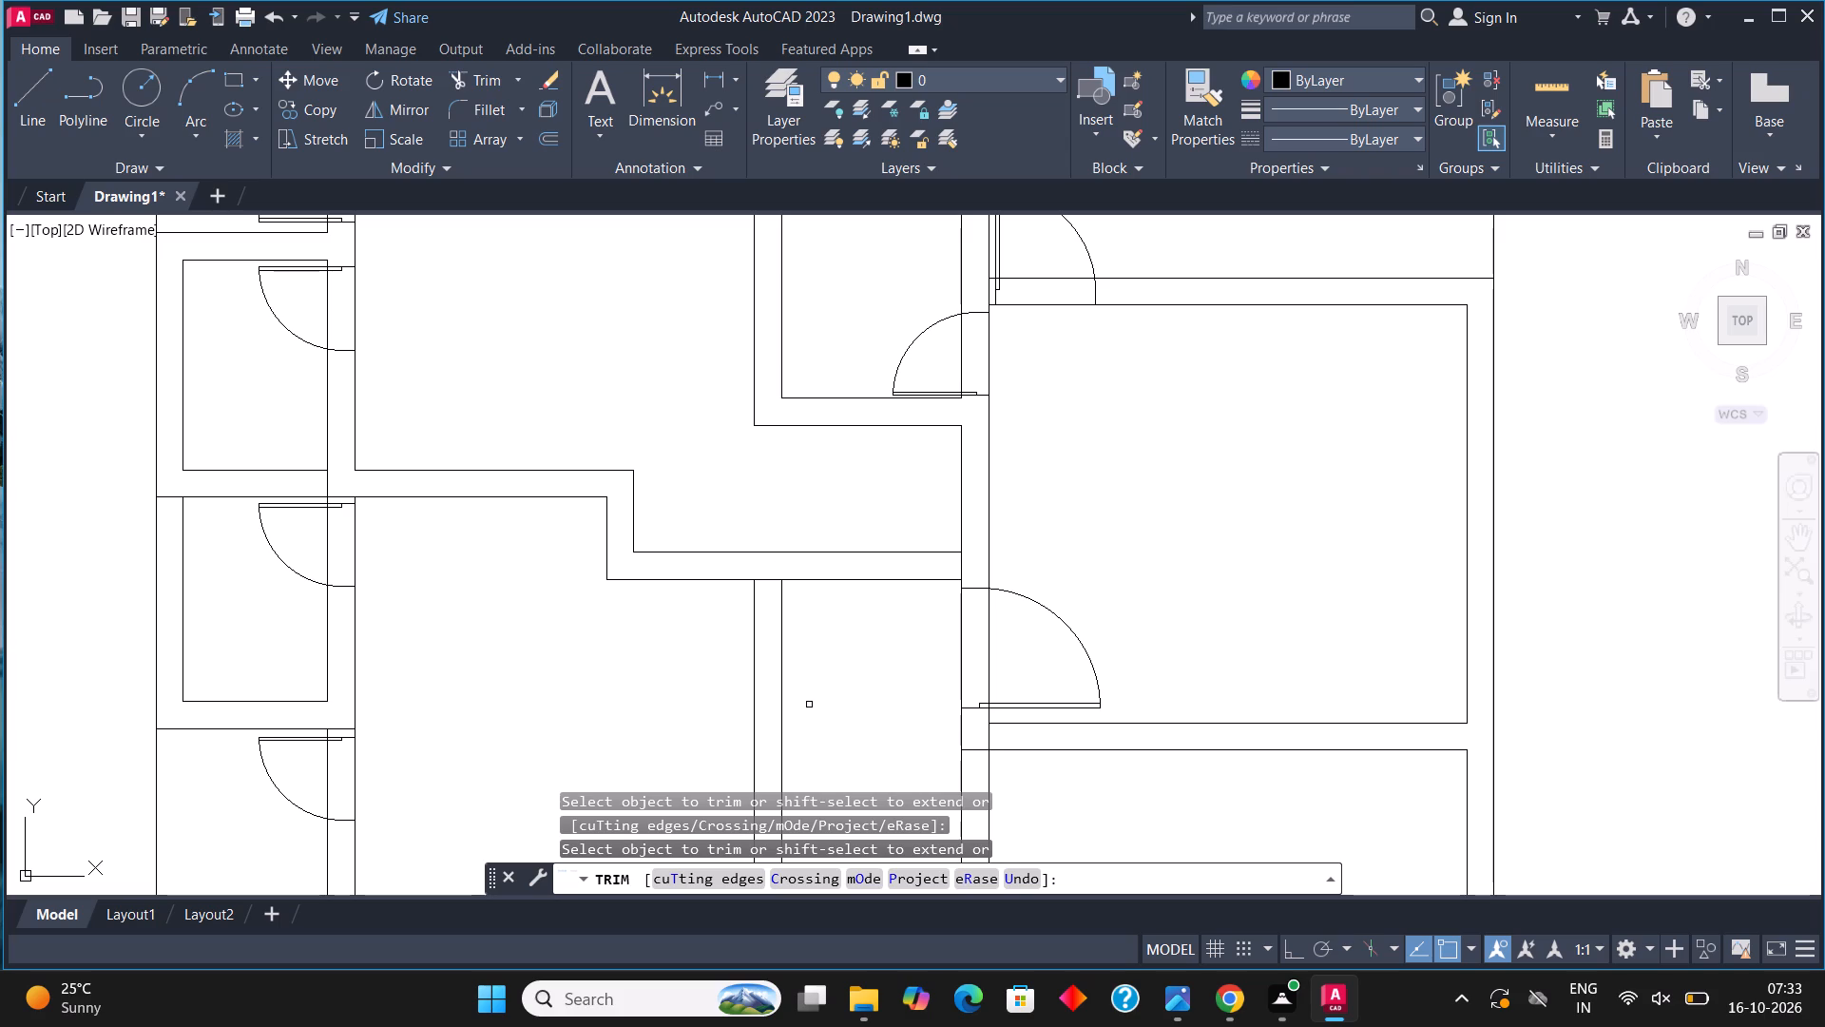
pyautogui.scroll(-3, 809, 705)
pyautogui.press('Escape')
# Copy the upper-right door of the vertical-leaf set onto the lower face of the new wall across the passage.
pyautogui.click(1225, 435)
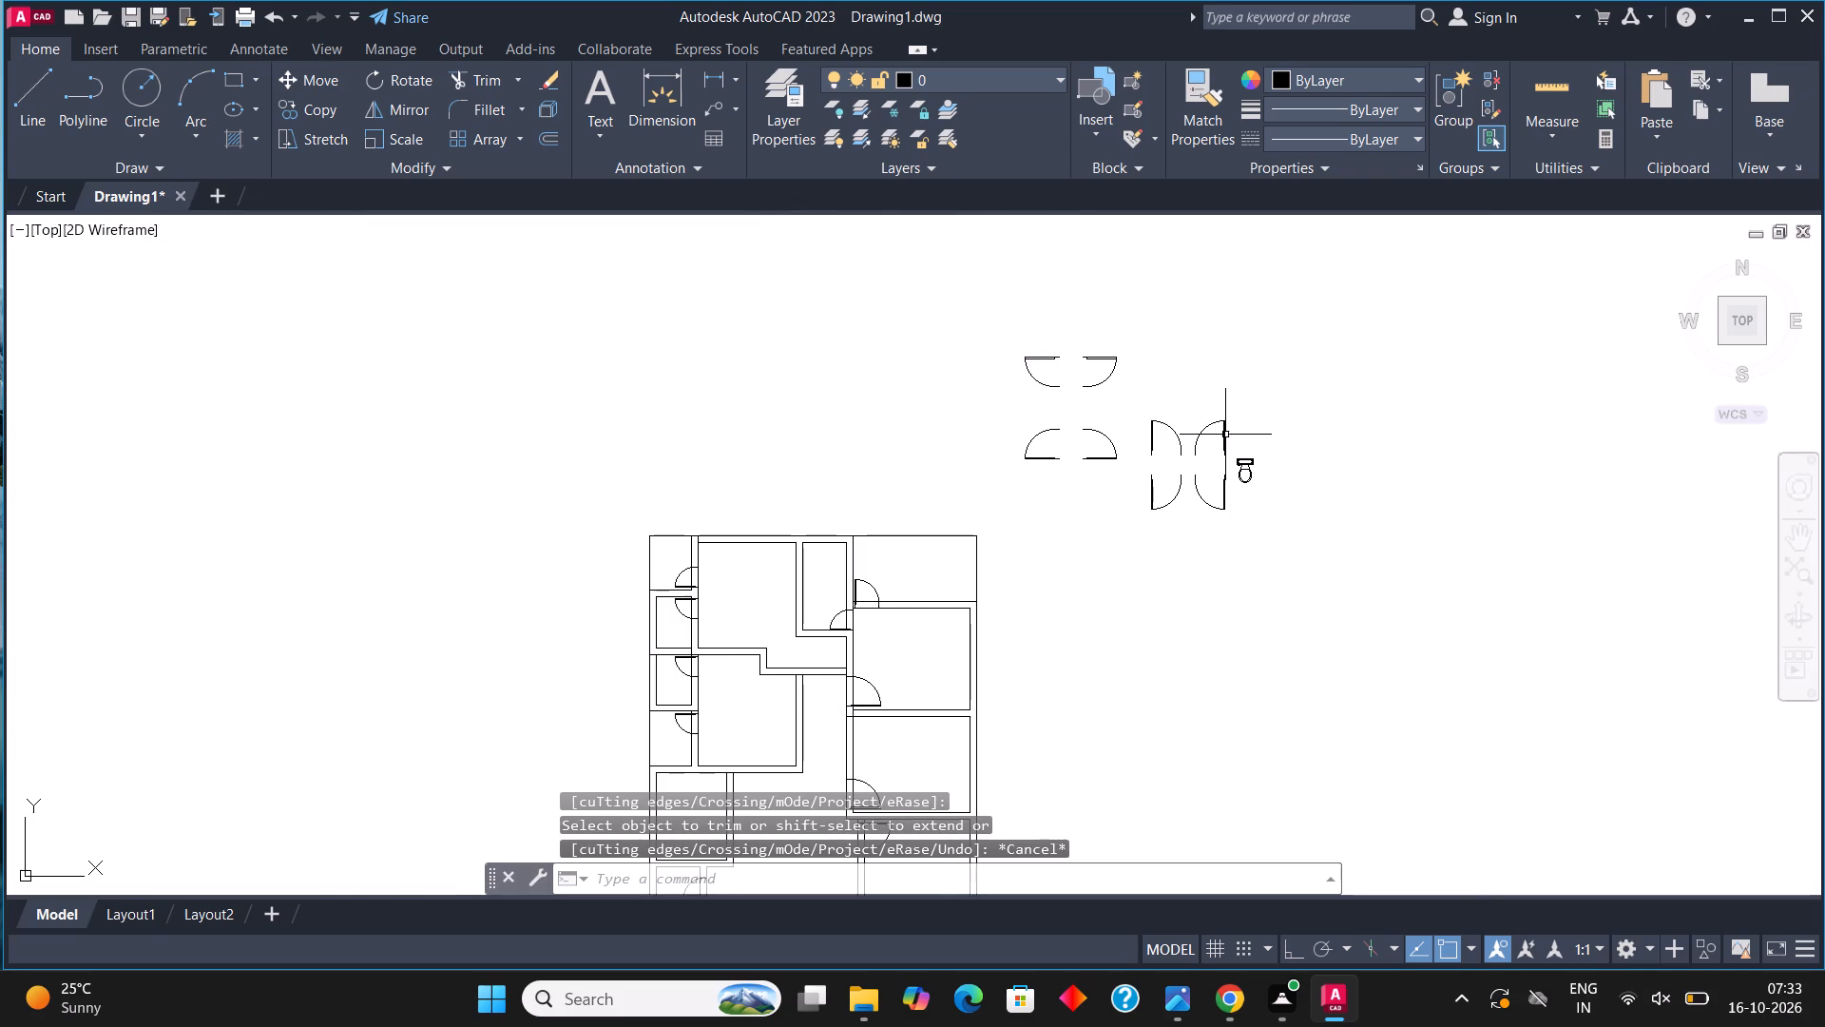
pyautogui.click(312, 118)
pyautogui.scroll(4, 1230, 480)
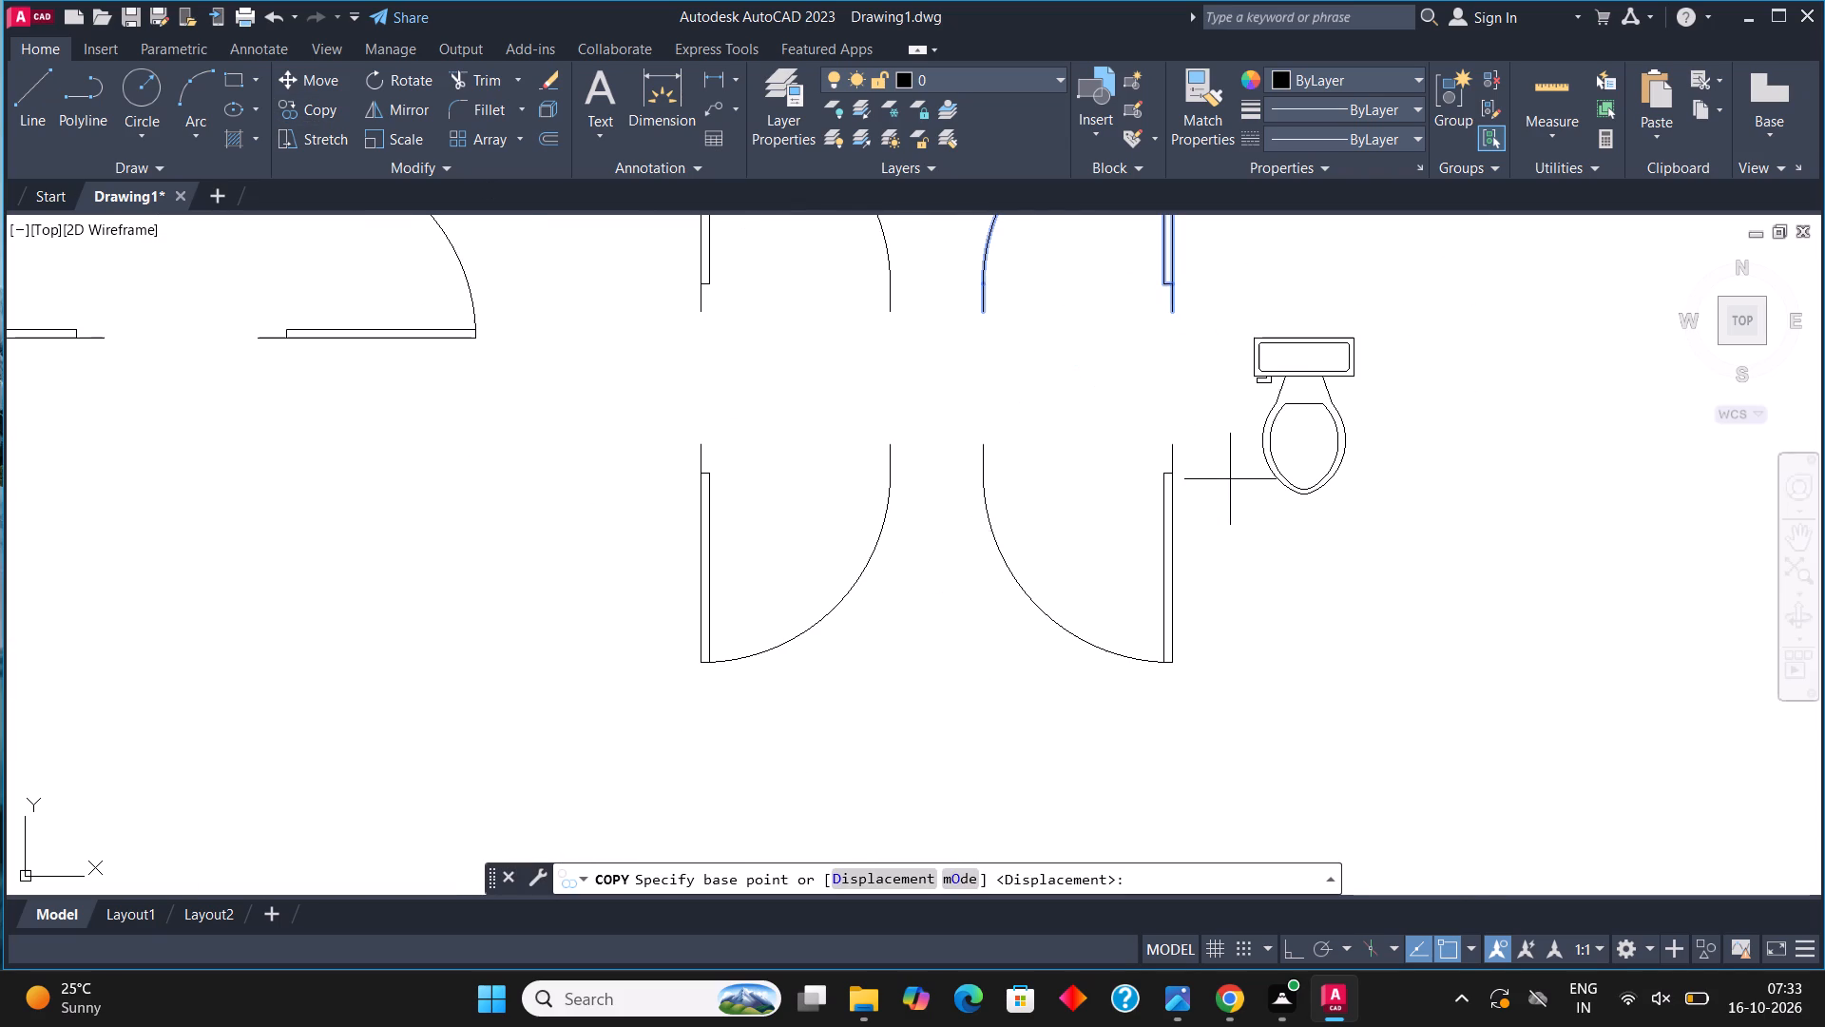
pyautogui.click(1165, 315)
pyautogui.scroll(-4, 1258, 429)
pyautogui.moveTo(1231, 487); pyautogui.dragTo(1283, 354, button='middle')
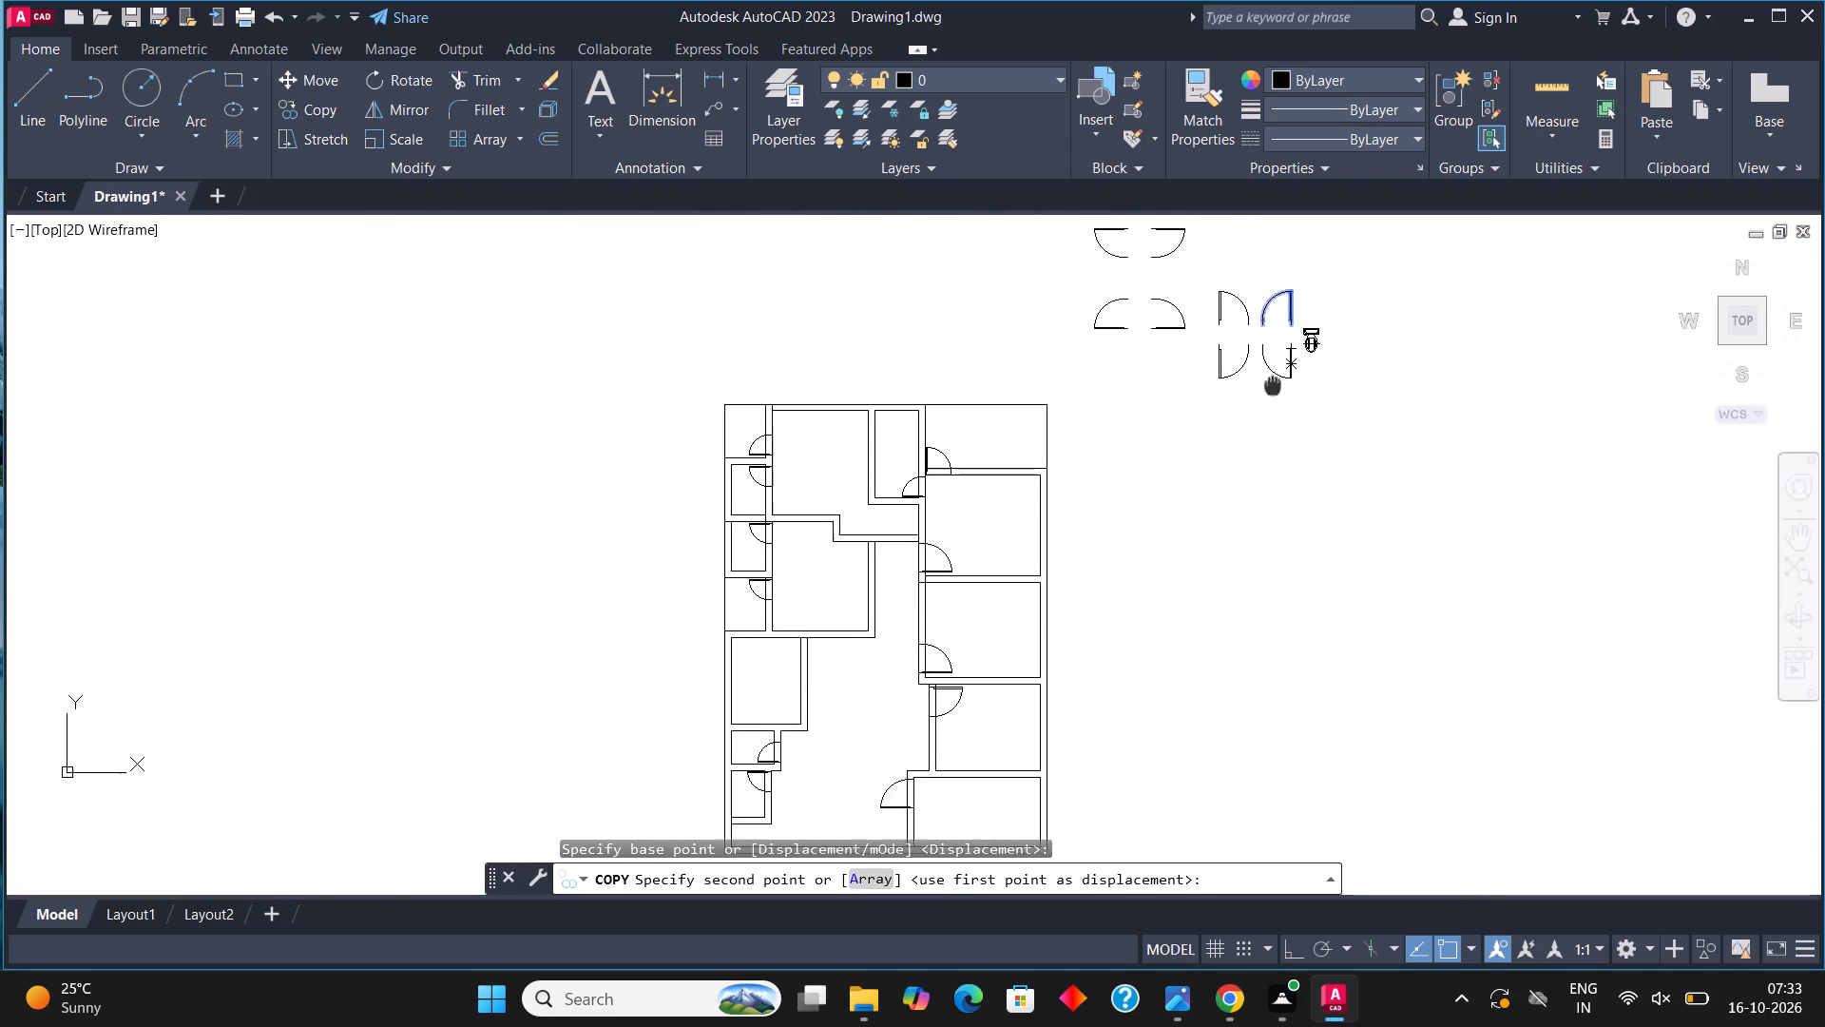
pyautogui.moveTo(1283, 354); pyautogui.dragTo(1285, 341, button='middle')
pyautogui.scroll(5, 895, 502)
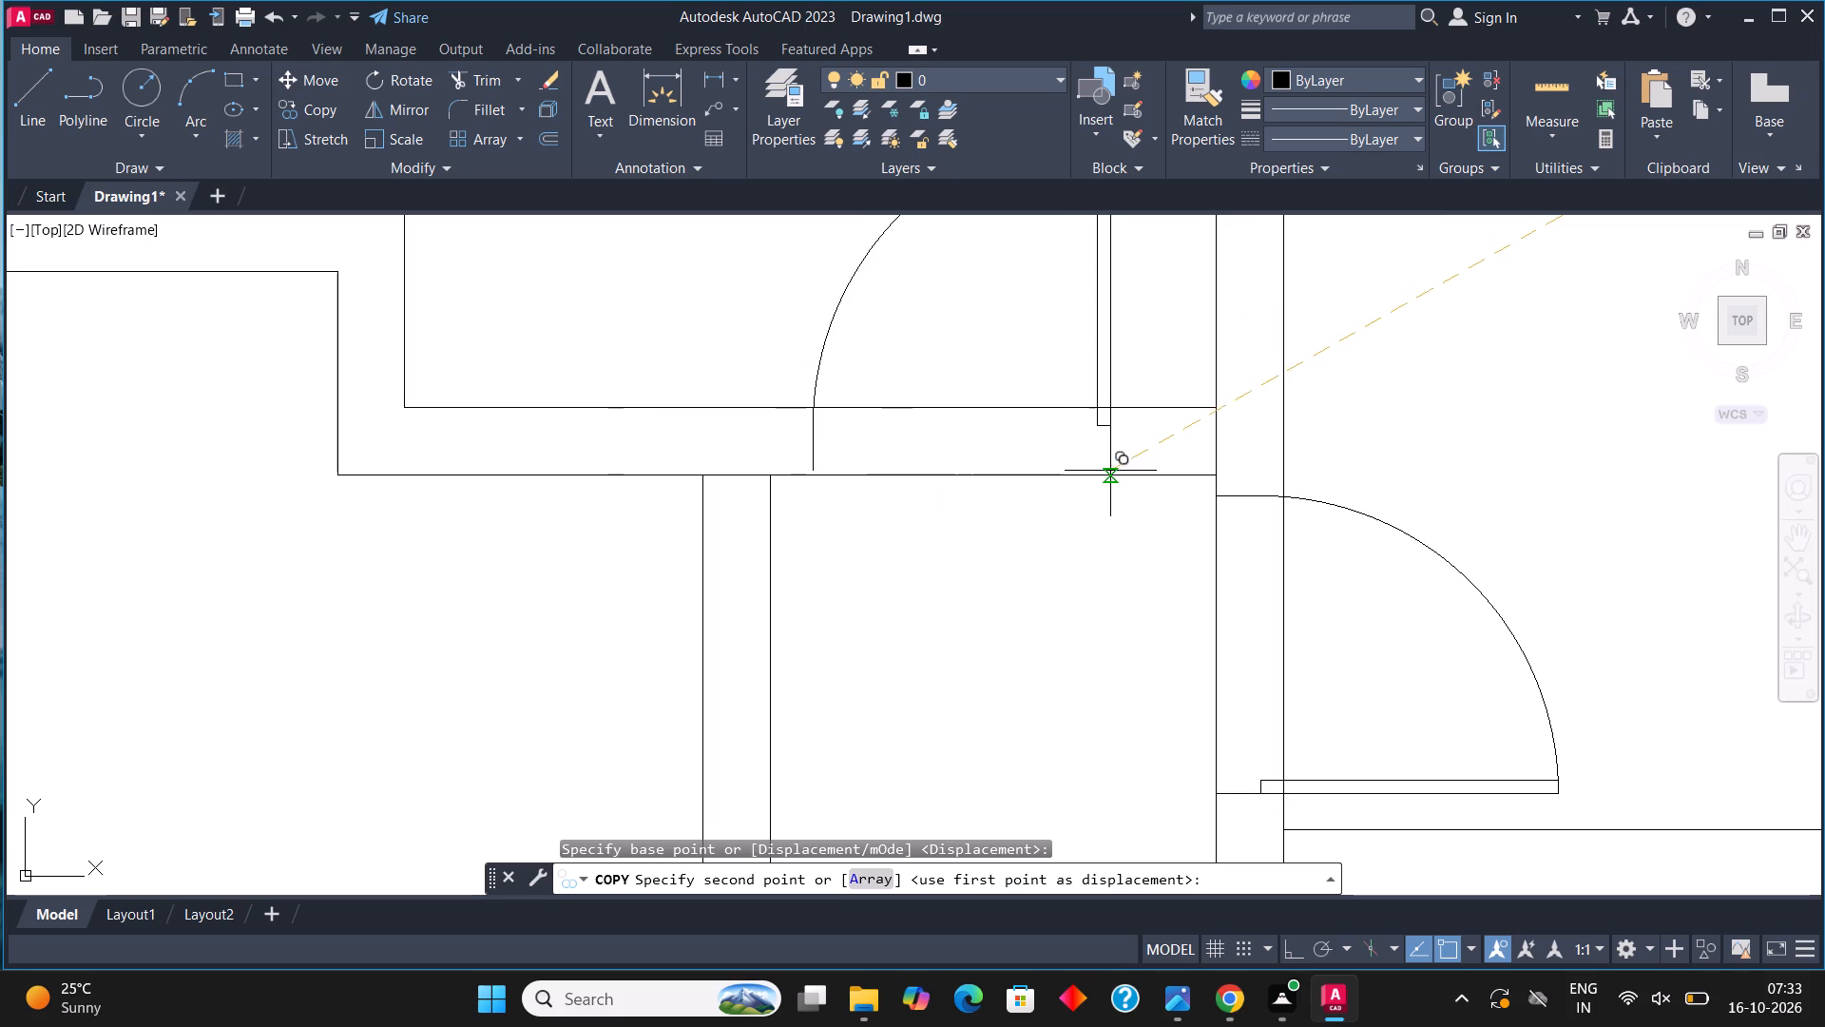
pyautogui.click(1114, 475)
pyautogui.scroll(-3, 787, 701)
pyautogui.press('Escape')
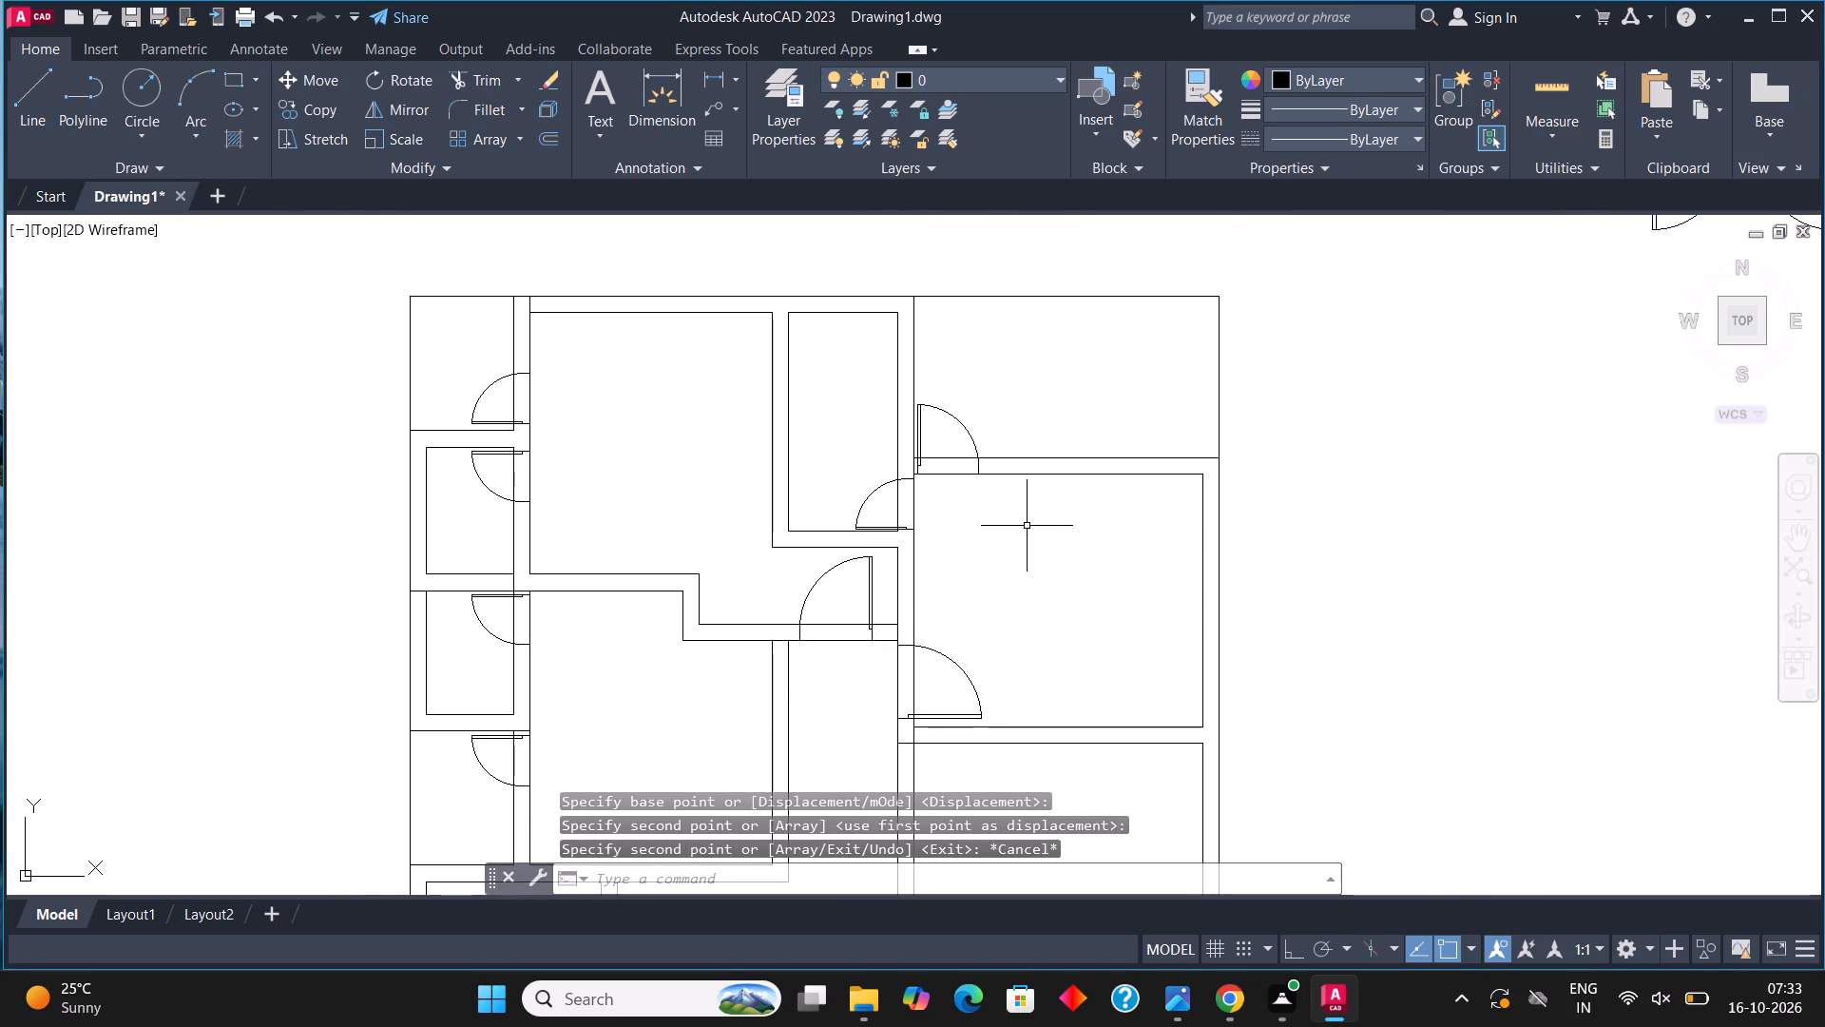
# Move the passage door slightly east along the wall's lower face, closer to the passage's east wall.
pyautogui.scroll(3, 873, 621)
pyautogui.moveTo(867, 610); pyautogui.dragTo(853, 596)
pyautogui.click(755, 526)
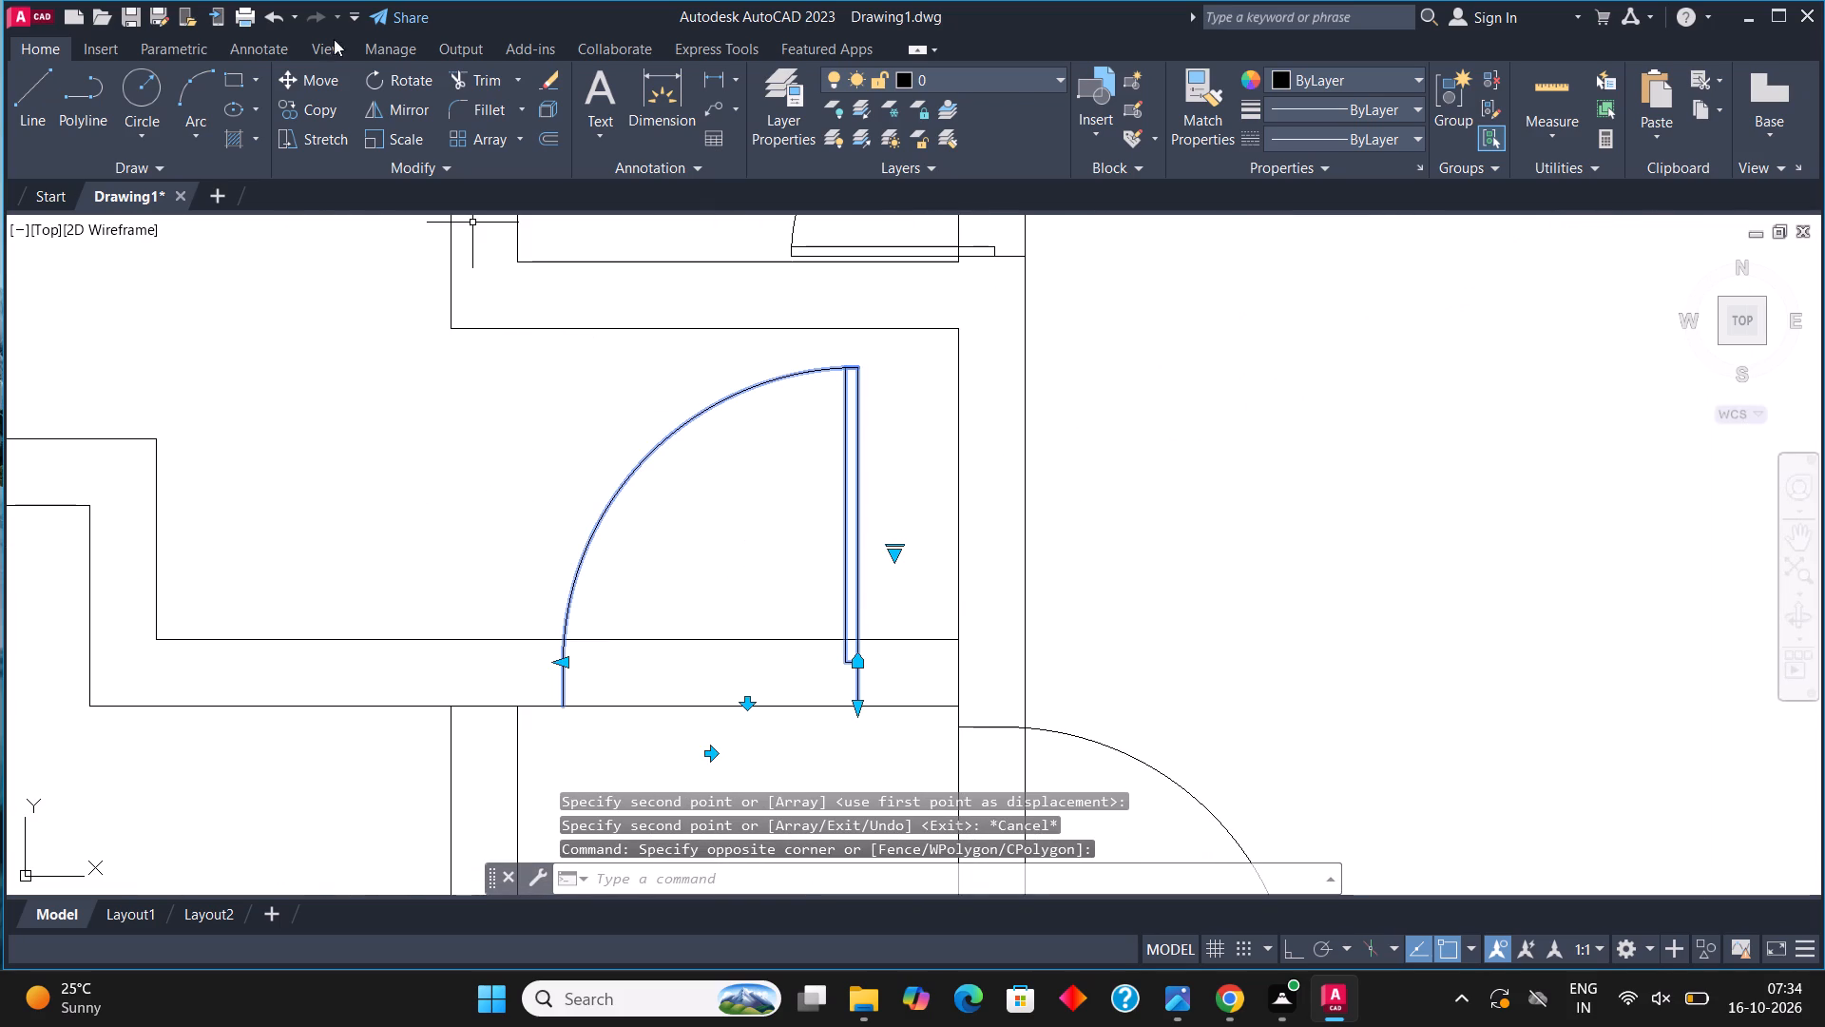
pyautogui.click(326, 78)
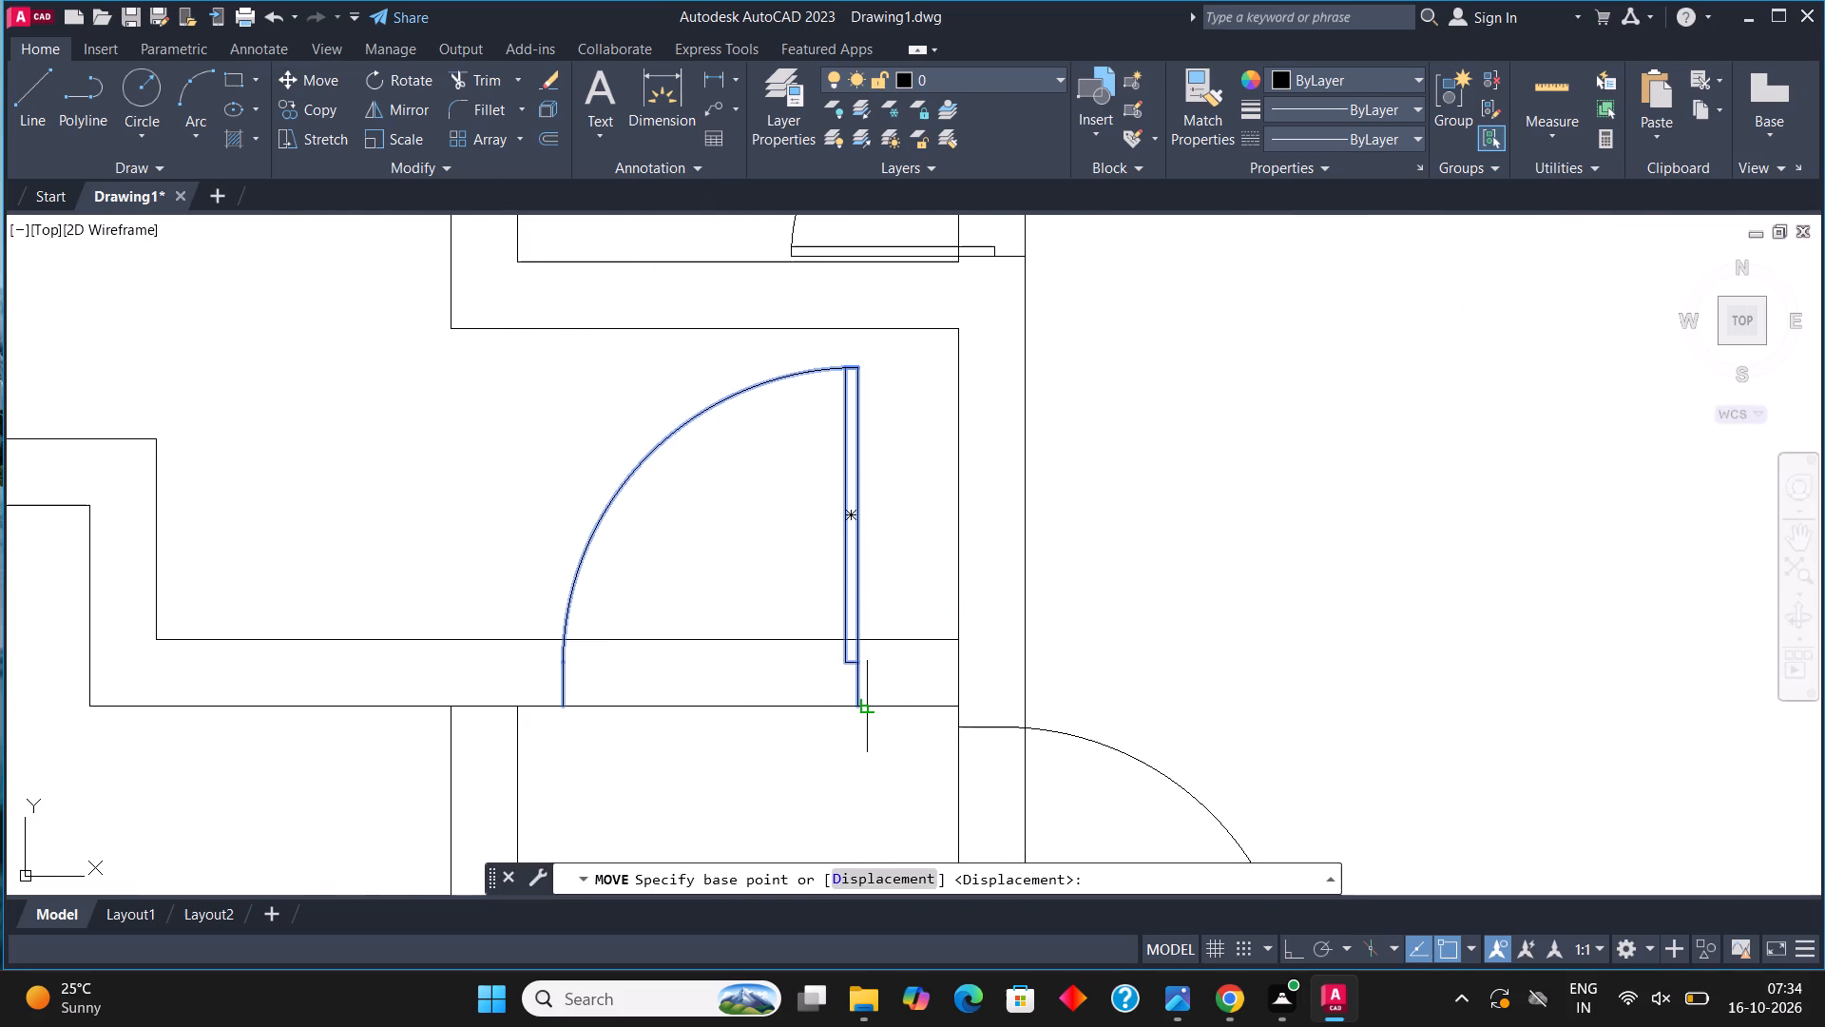
pyautogui.click(853, 707)
pyautogui.click(929, 706)
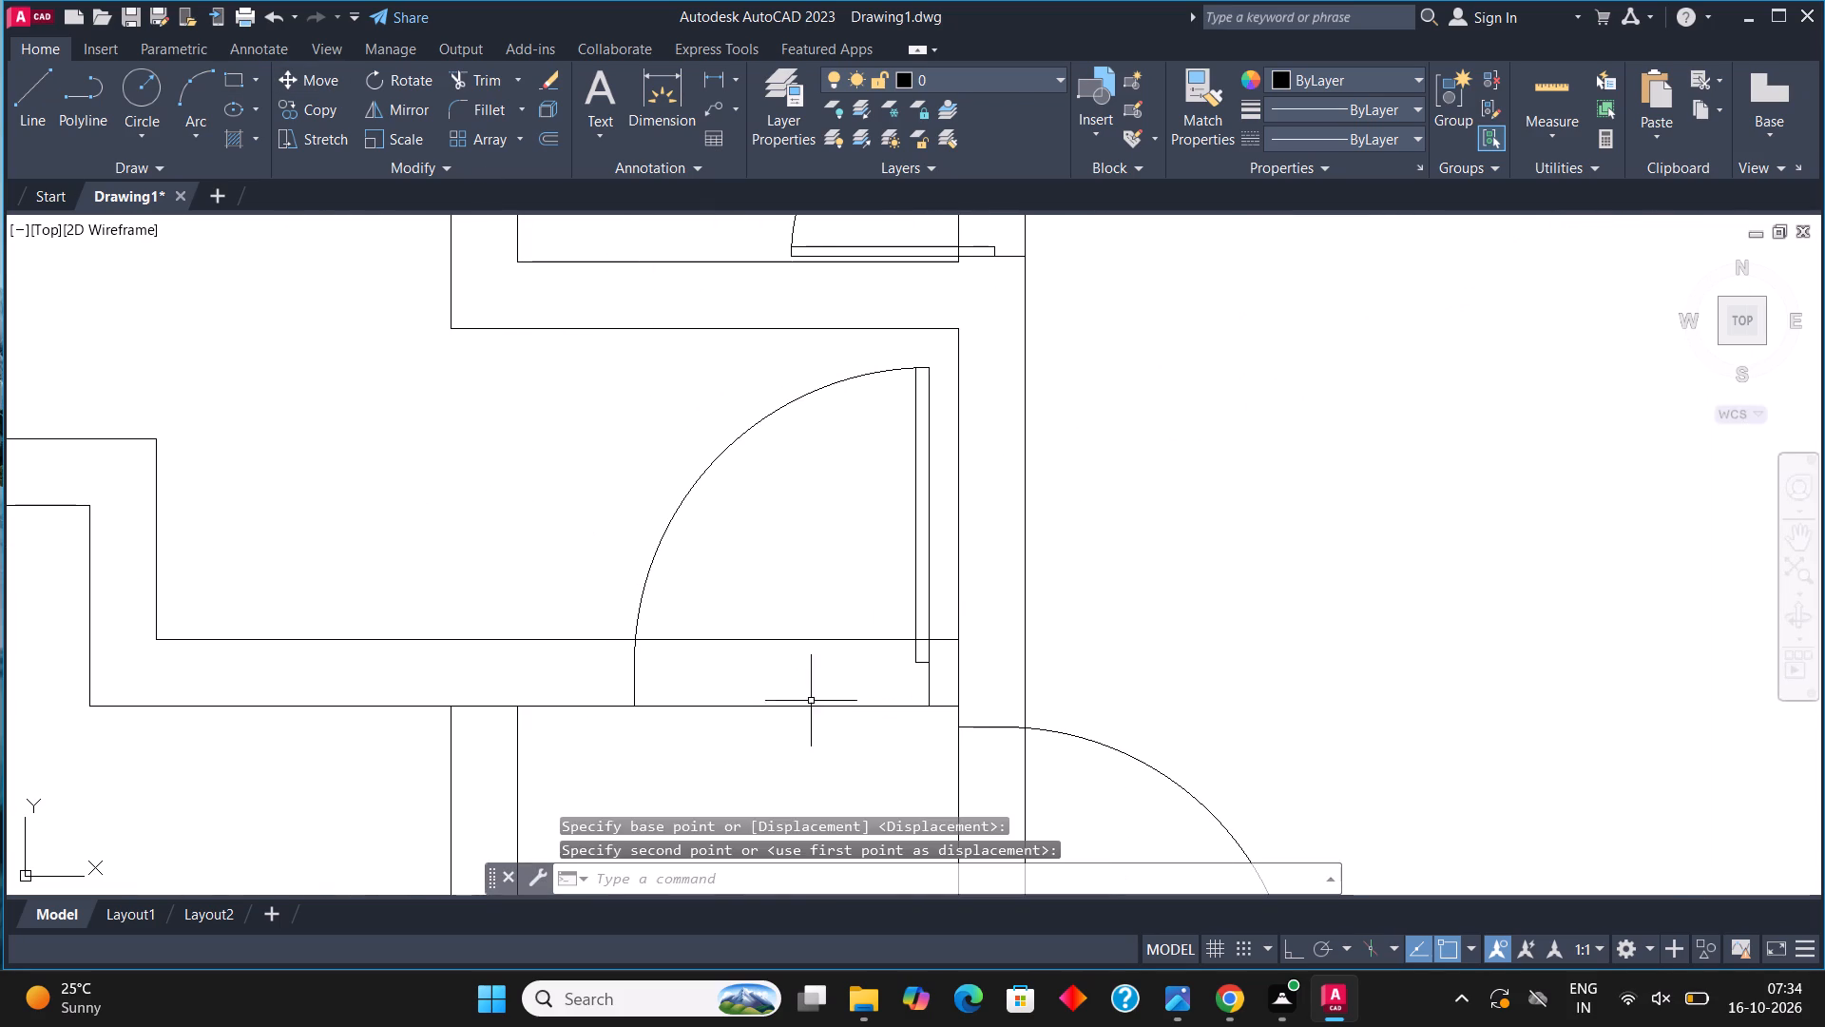
pyautogui.scroll(-5, 798, 681)
pyautogui.press('Escape')
# Copy the lower-left door of the horizontal-leaf set onto the east wall's outer face of the room below the stepped wall, near its bottom wall.
pyautogui.scroll(-1, 1000, 545)
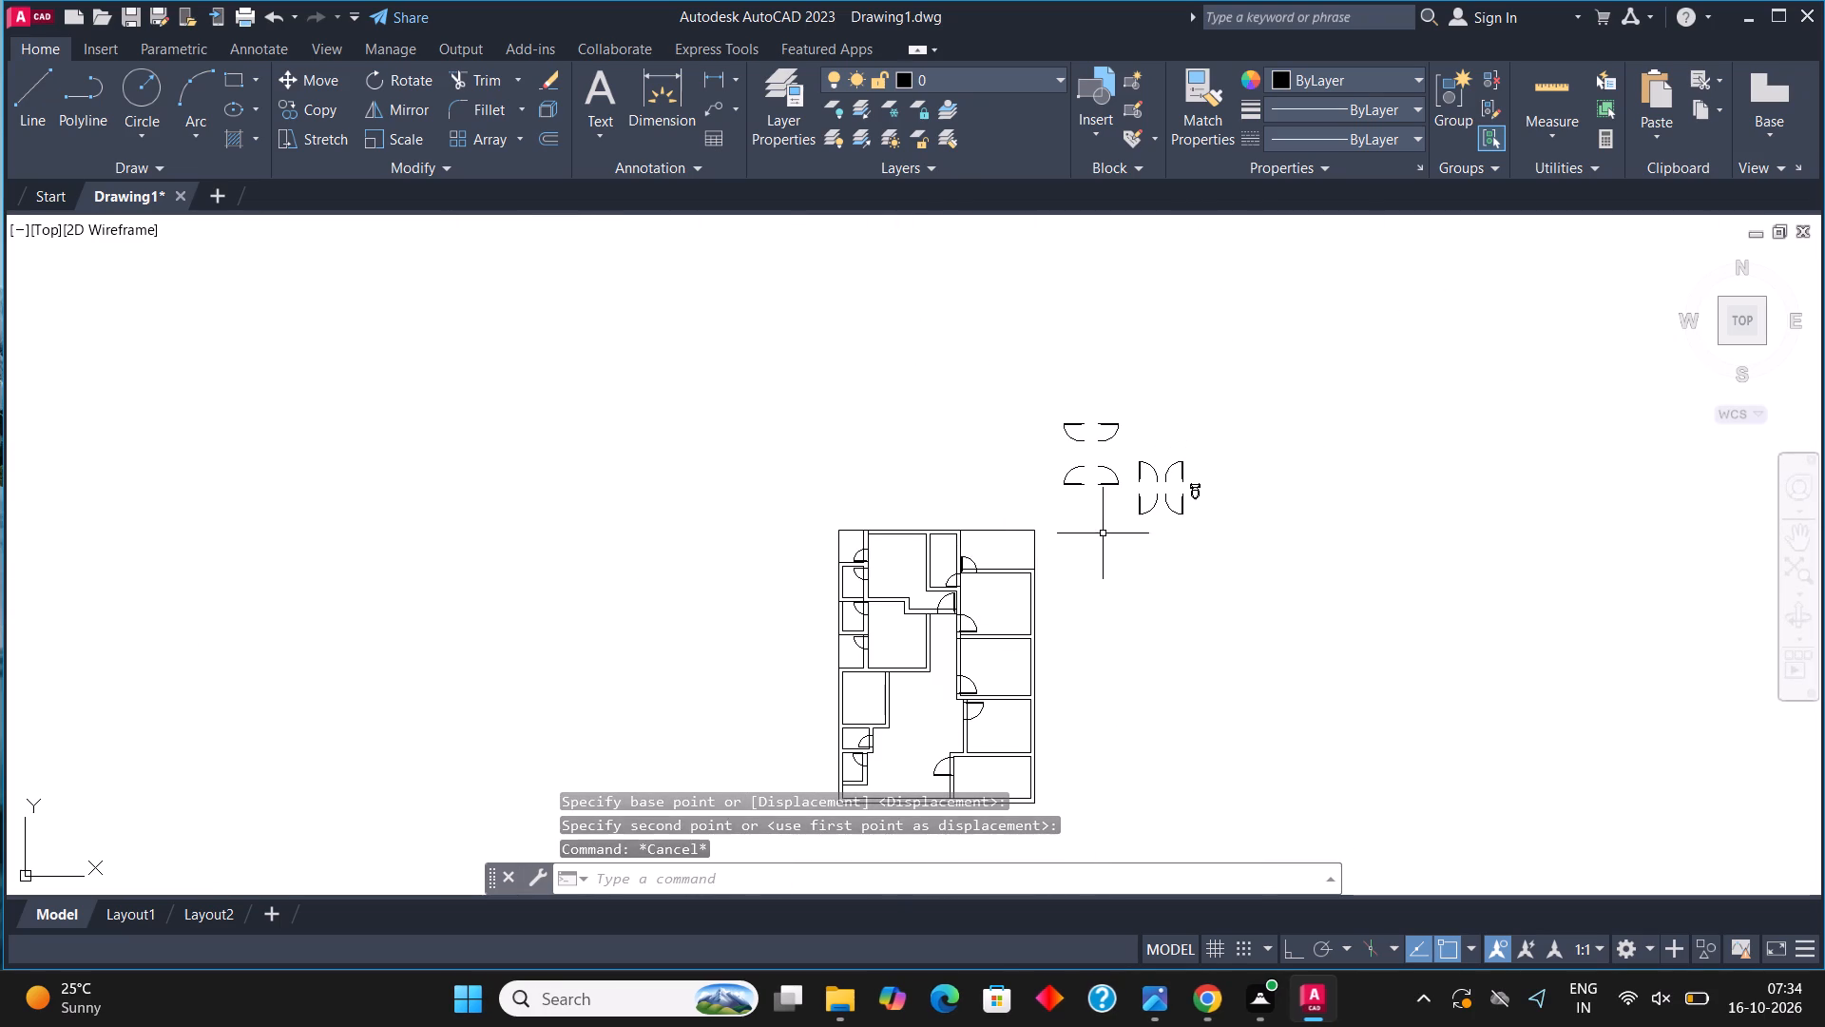
pyautogui.scroll(4, 1073, 481)
pyautogui.moveTo(1066, 467); pyautogui.dragTo(1056, 448)
pyautogui.click(943, 319)
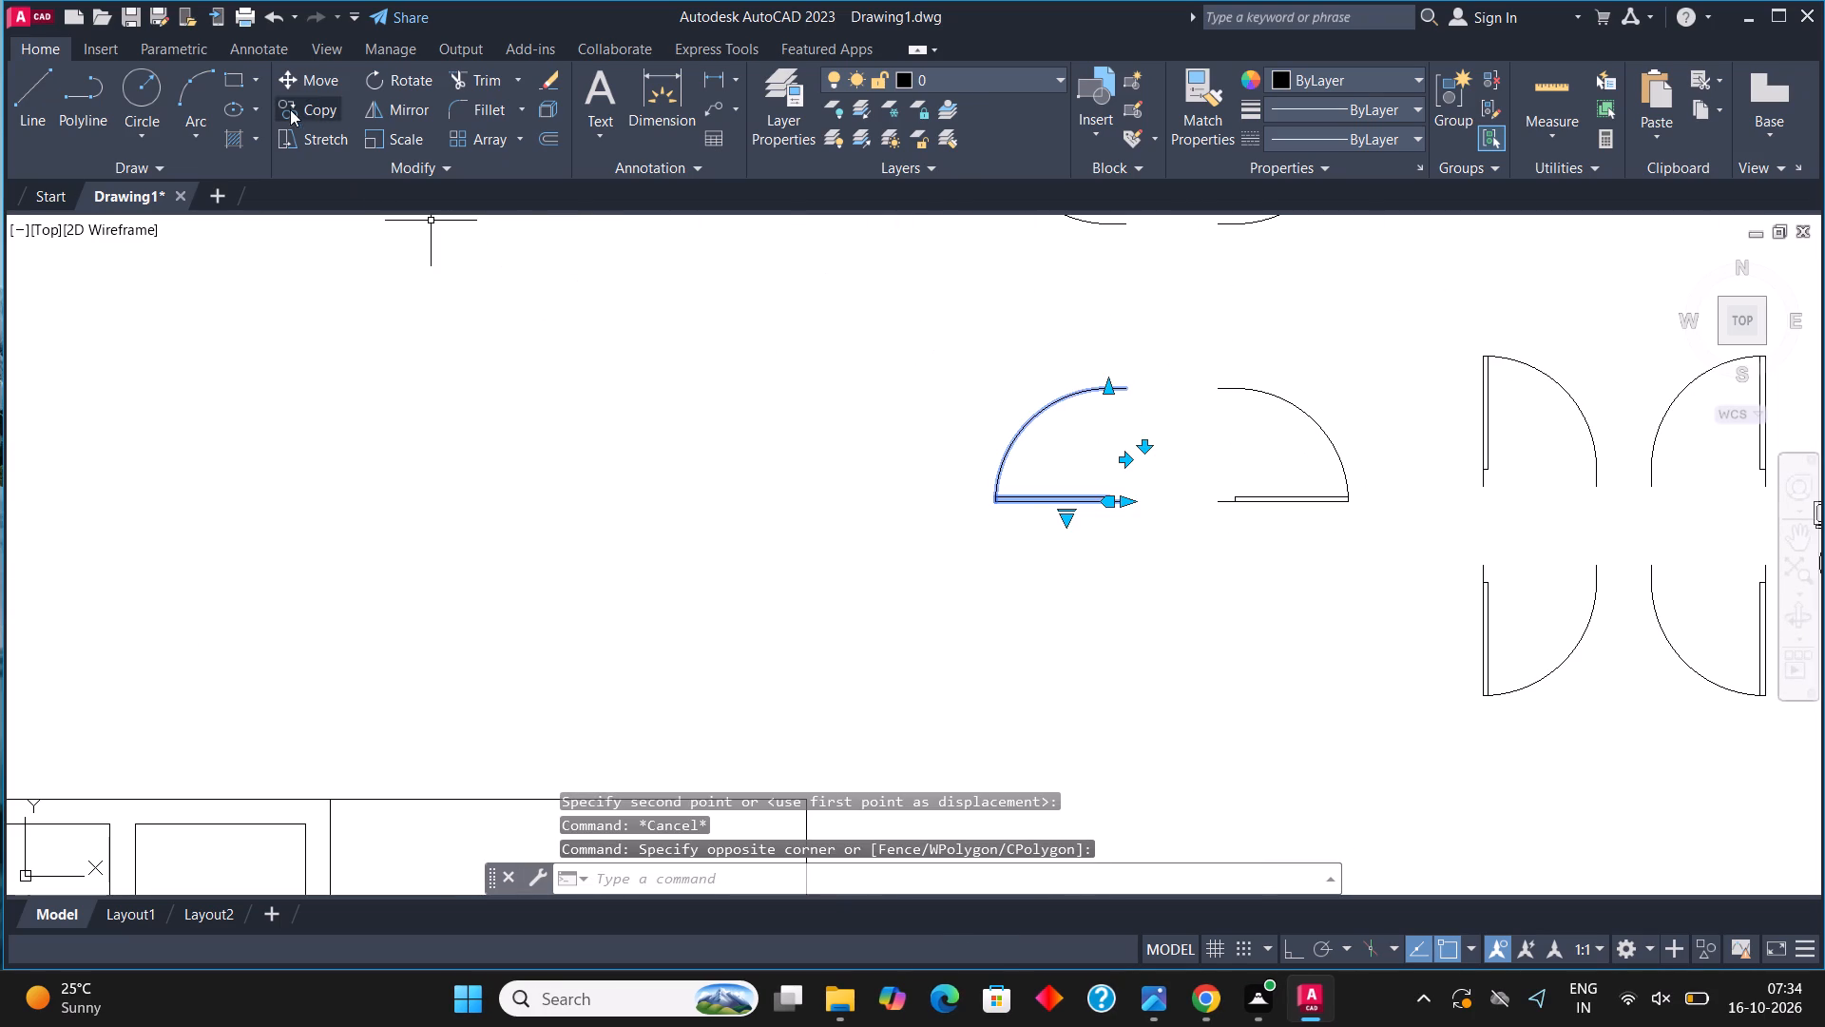
pyautogui.click(300, 104)
pyautogui.click(1128, 501)
pyautogui.scroll(-3, 1183, 363)
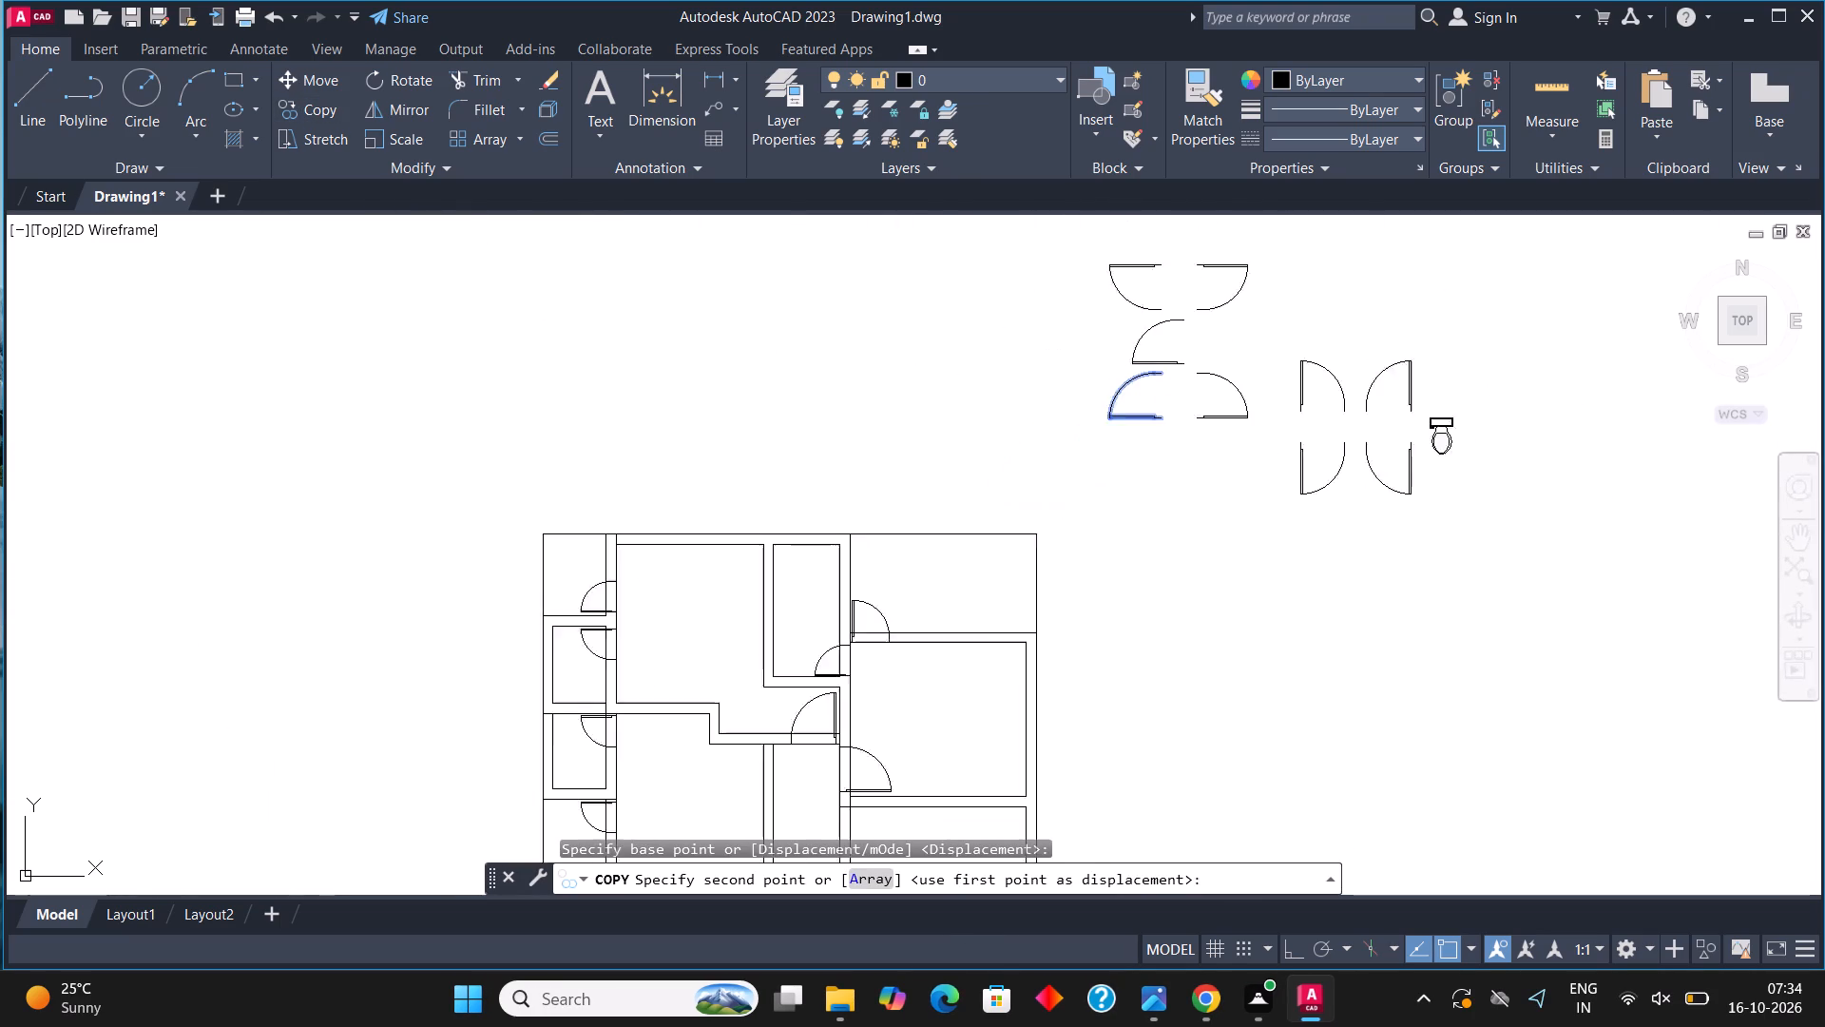
pyautogui.scroll(5, 927, 681)
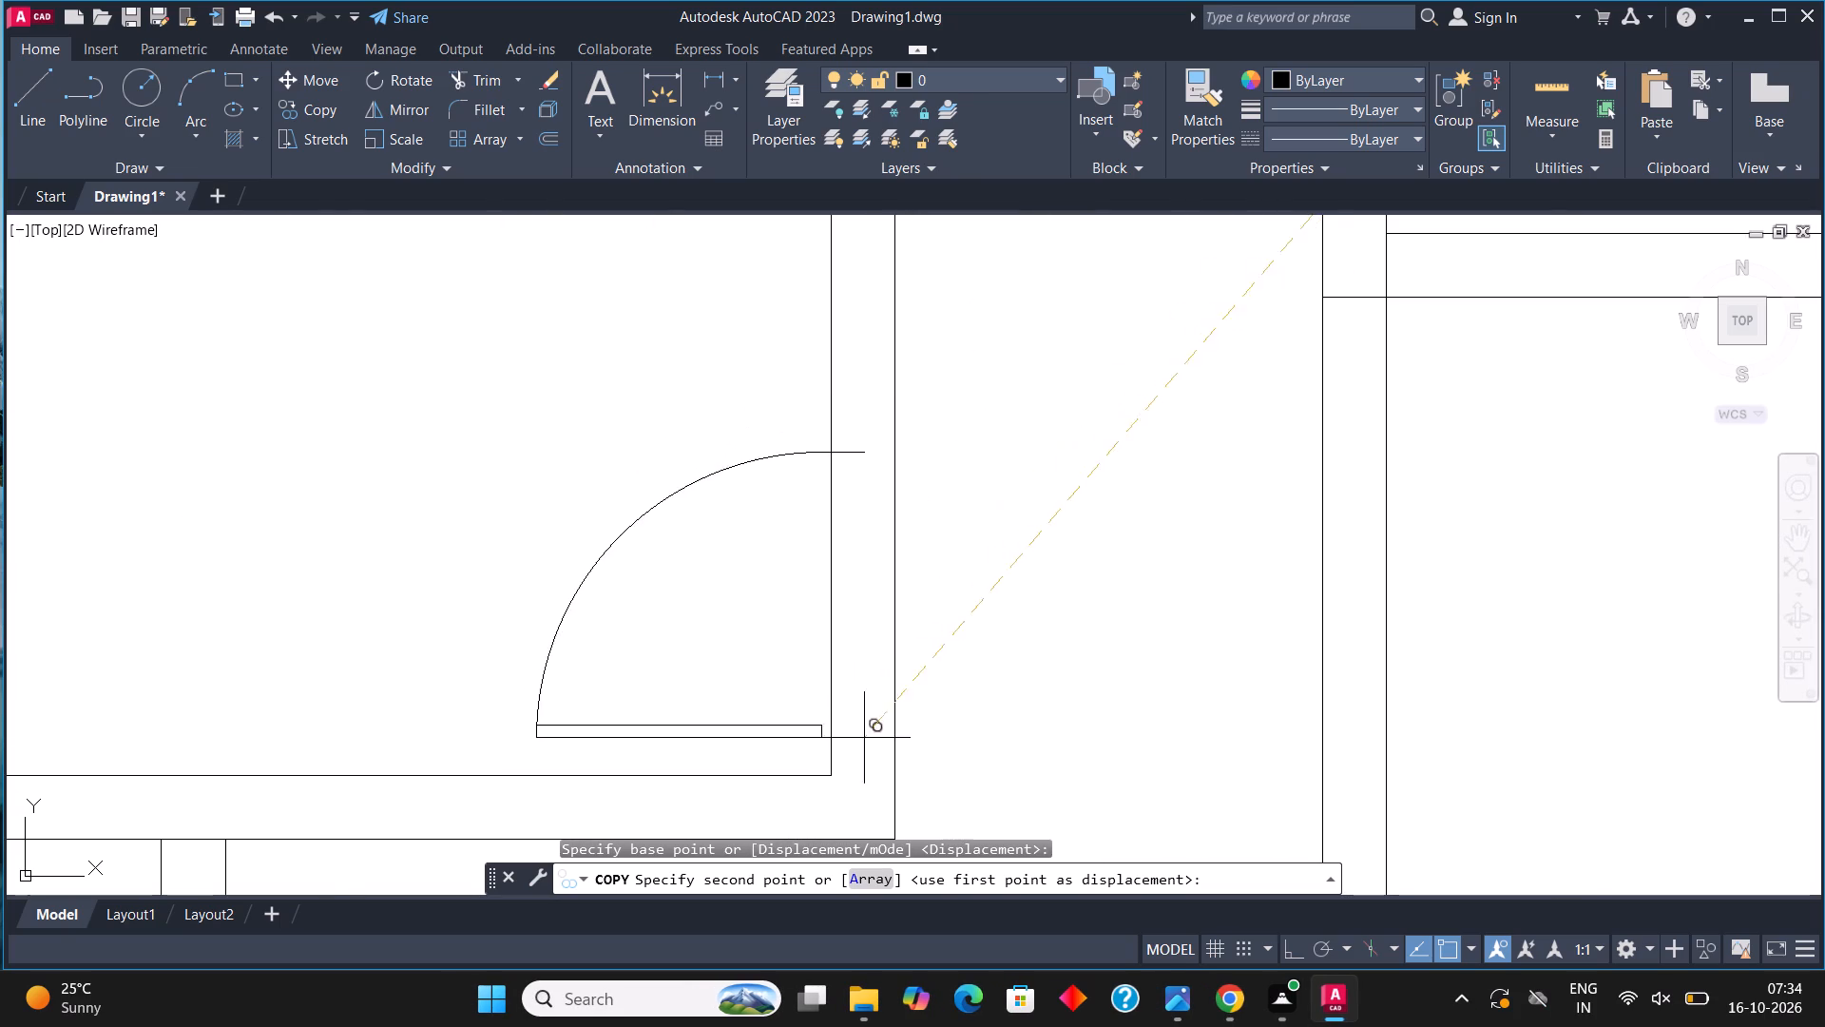
pyautogui.click(888, 751)
pyautogui.scroll(-4, 712, 615)
pyautogui.press('Escape')
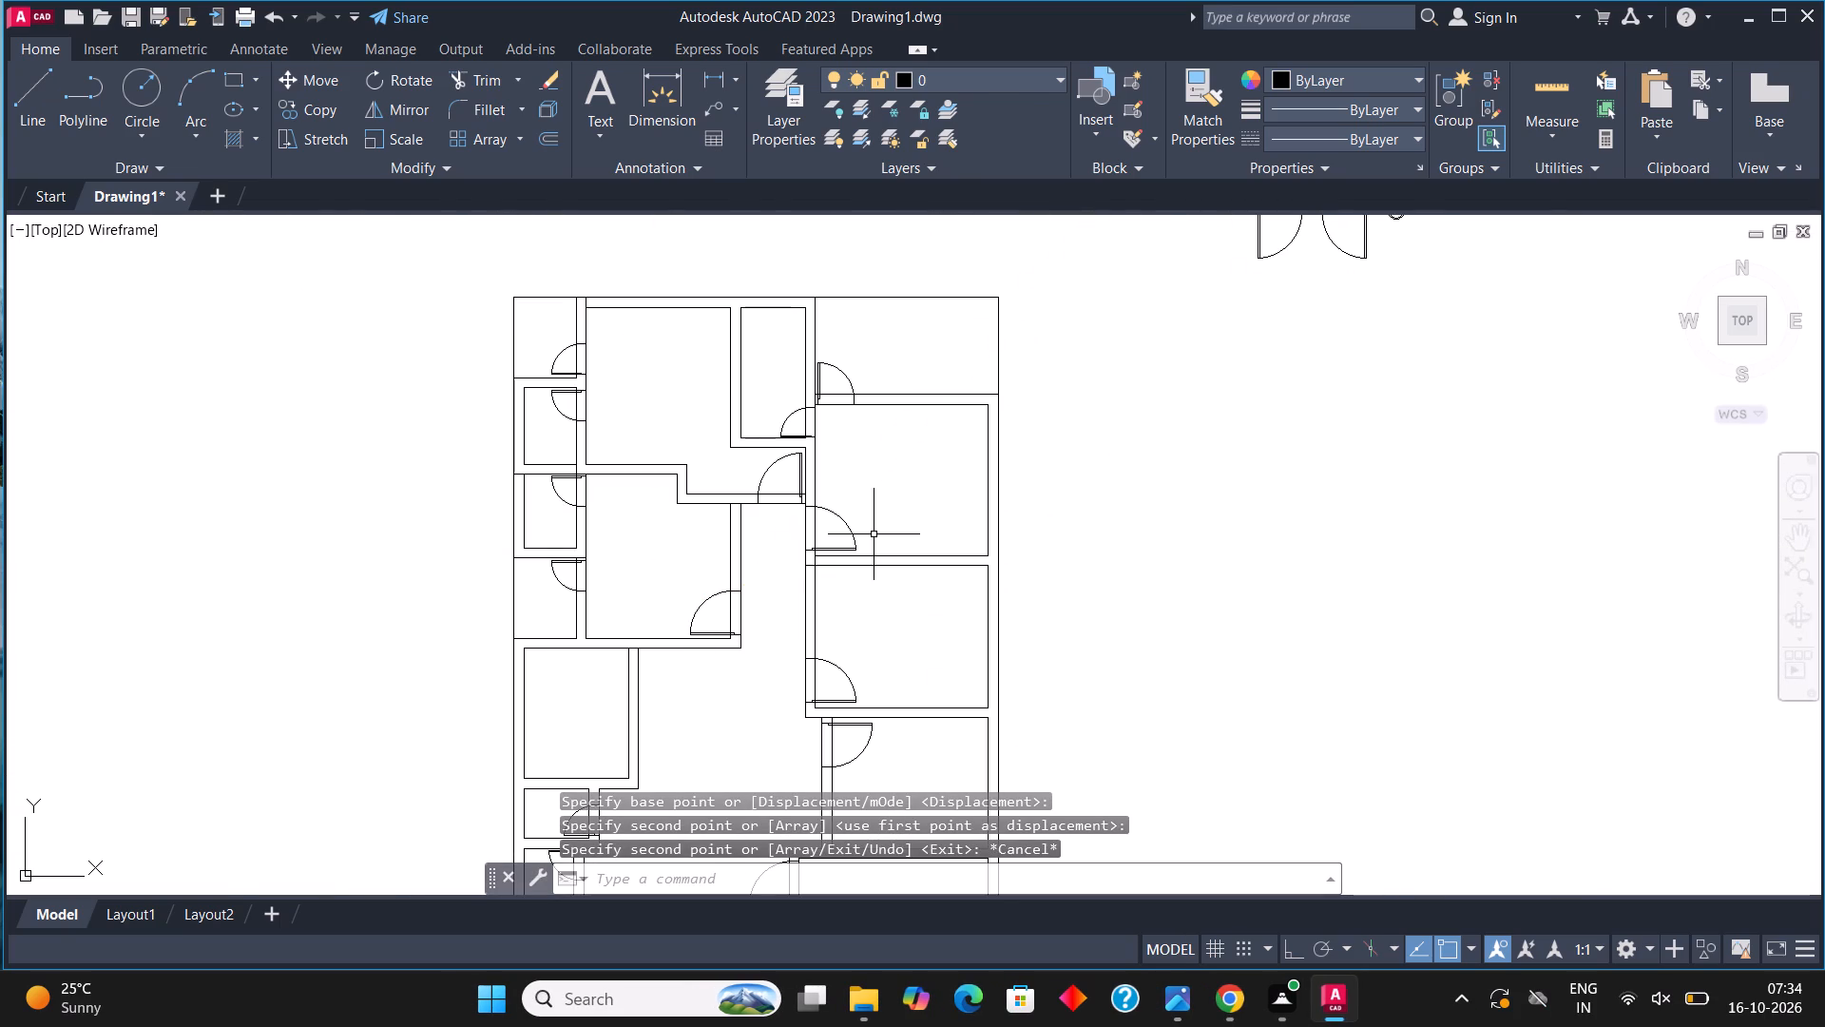
# Copy that door onto the next west room below, on its east wall's outer face just above the bottom wall.
pyautogui.moveTo(690, 602); pyautogui.dragTo(742, 414, button='middle')
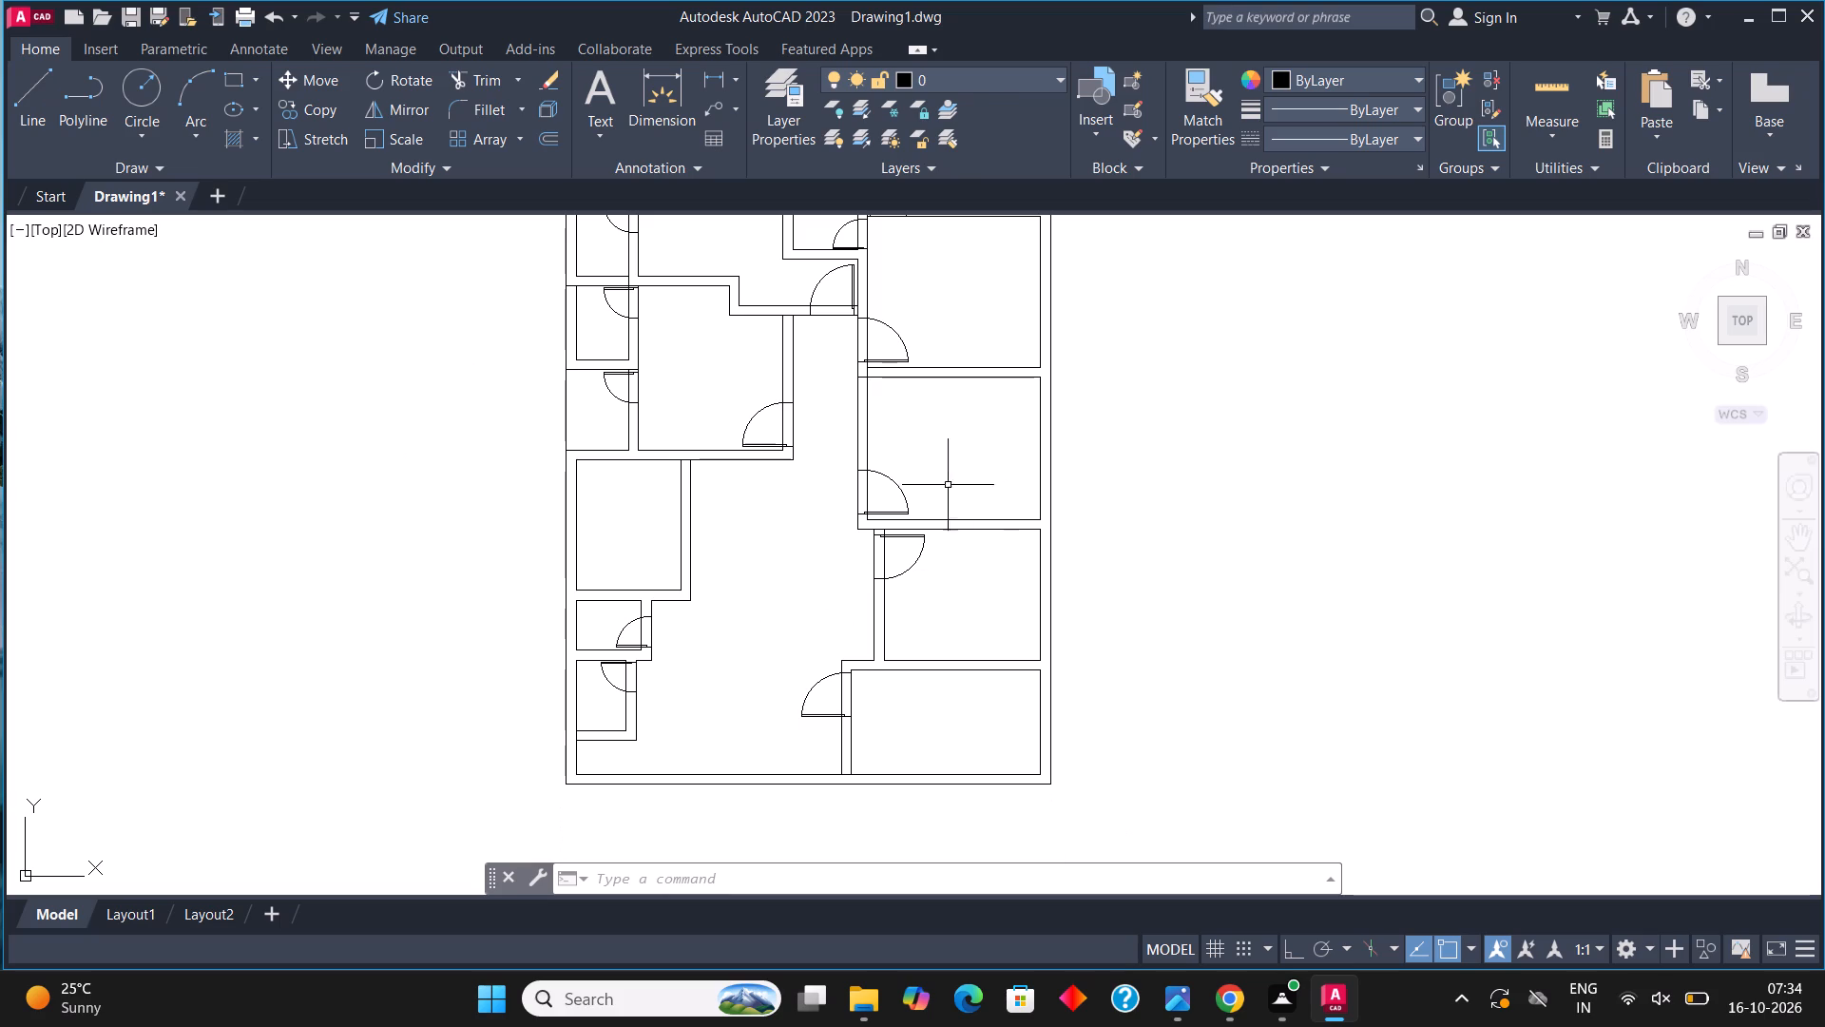
pyautogui.click(743, 433)
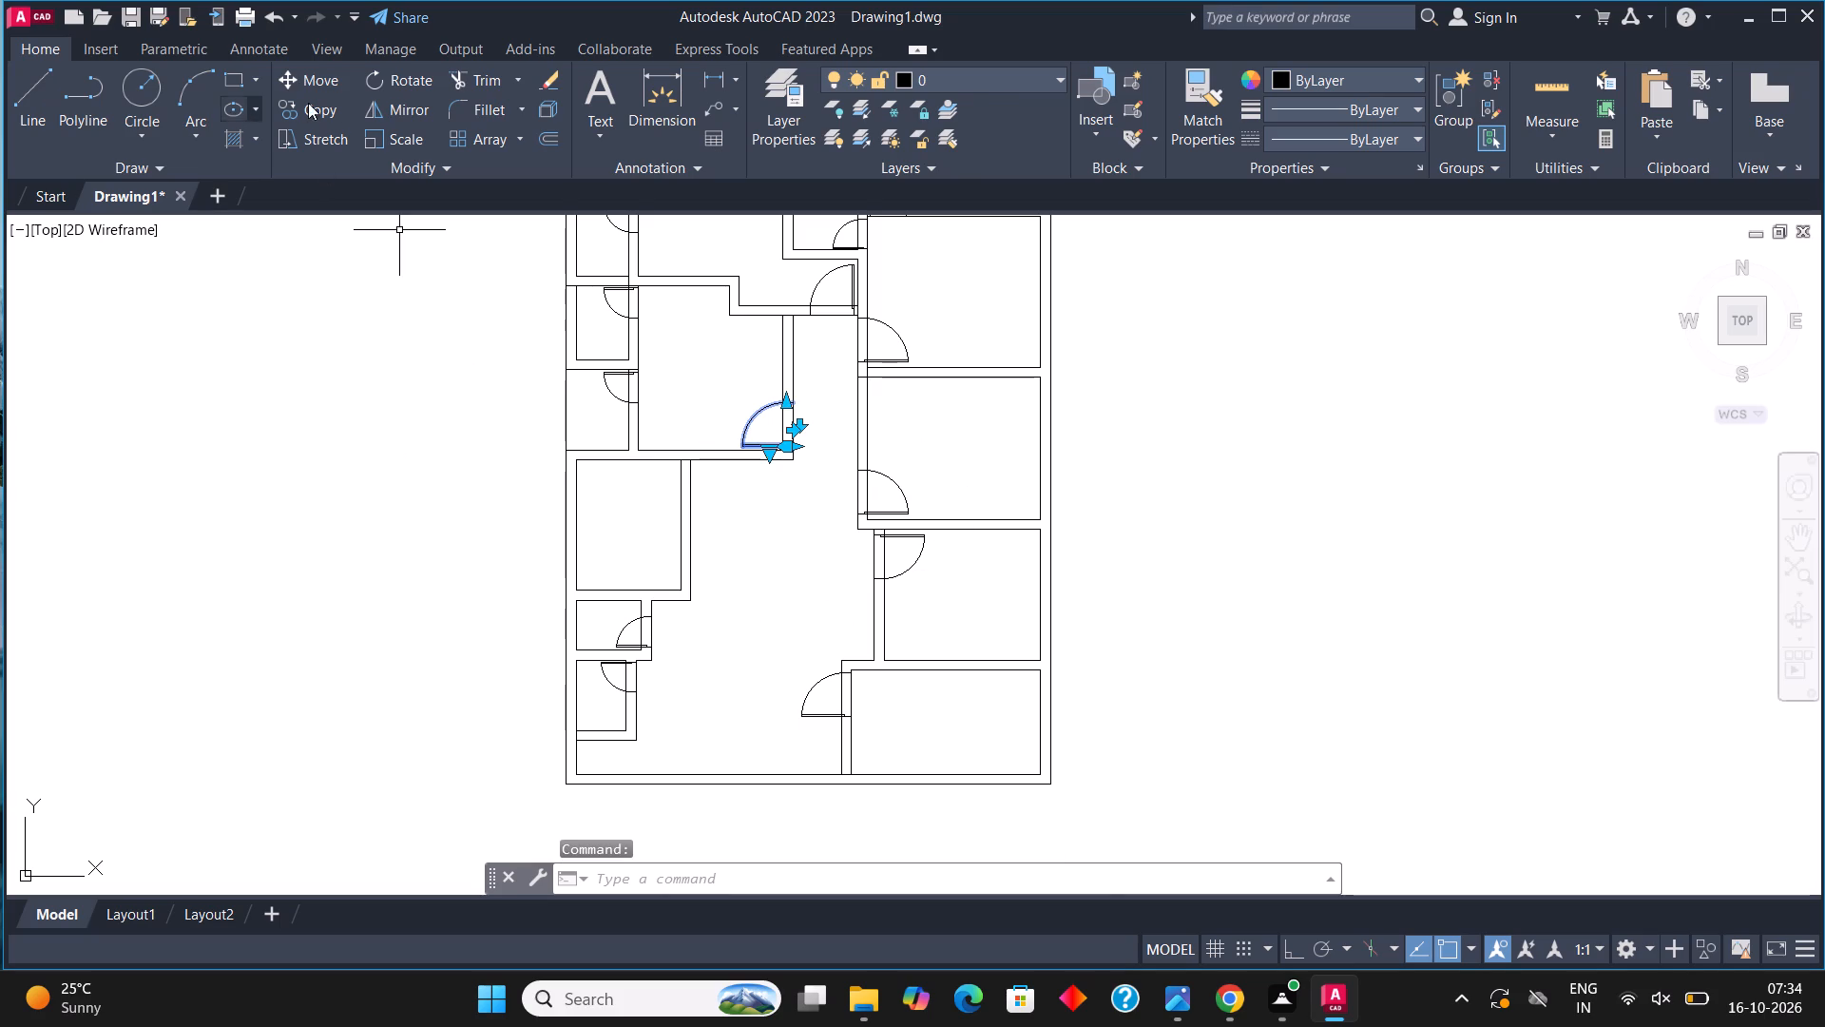
pyautogui.click(310, 103)
pyautogui.scroll(5, 805, 444)
pyautogui.click(624, 460)
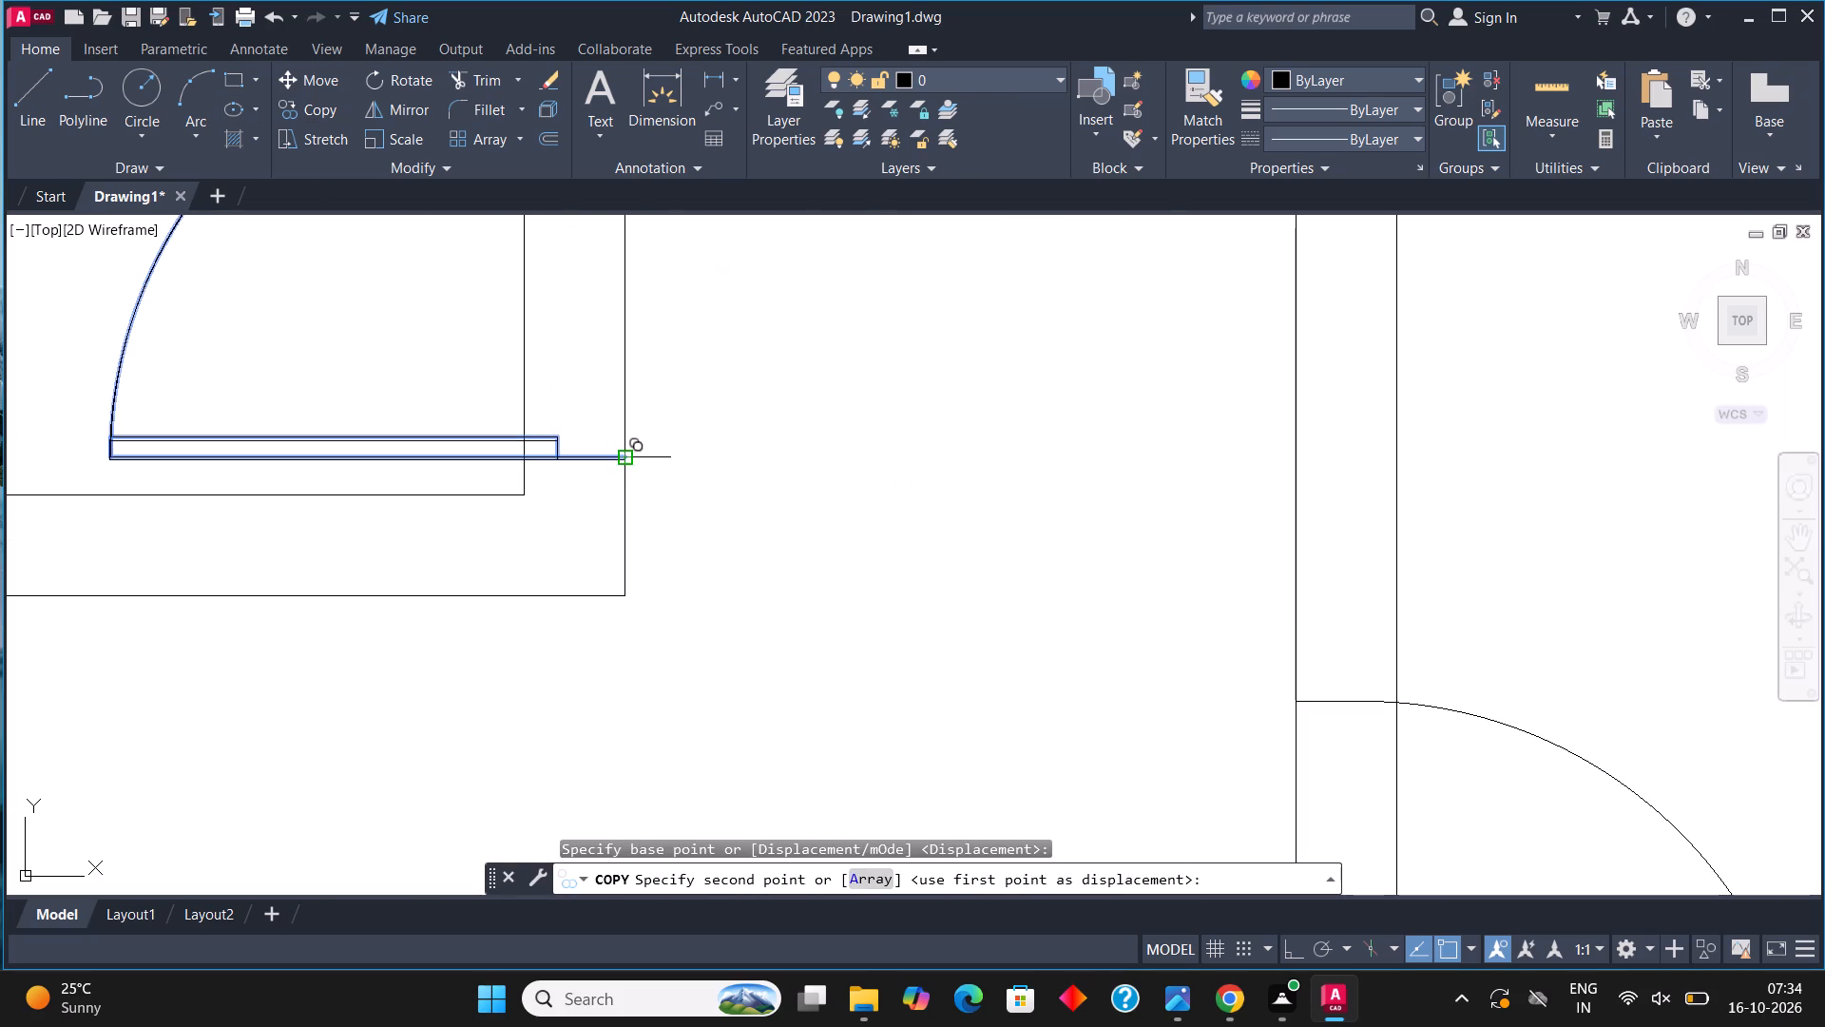
pyautogui.scroll(-5, 982, 447)
pyautogui.scroll(4, 855, 565)
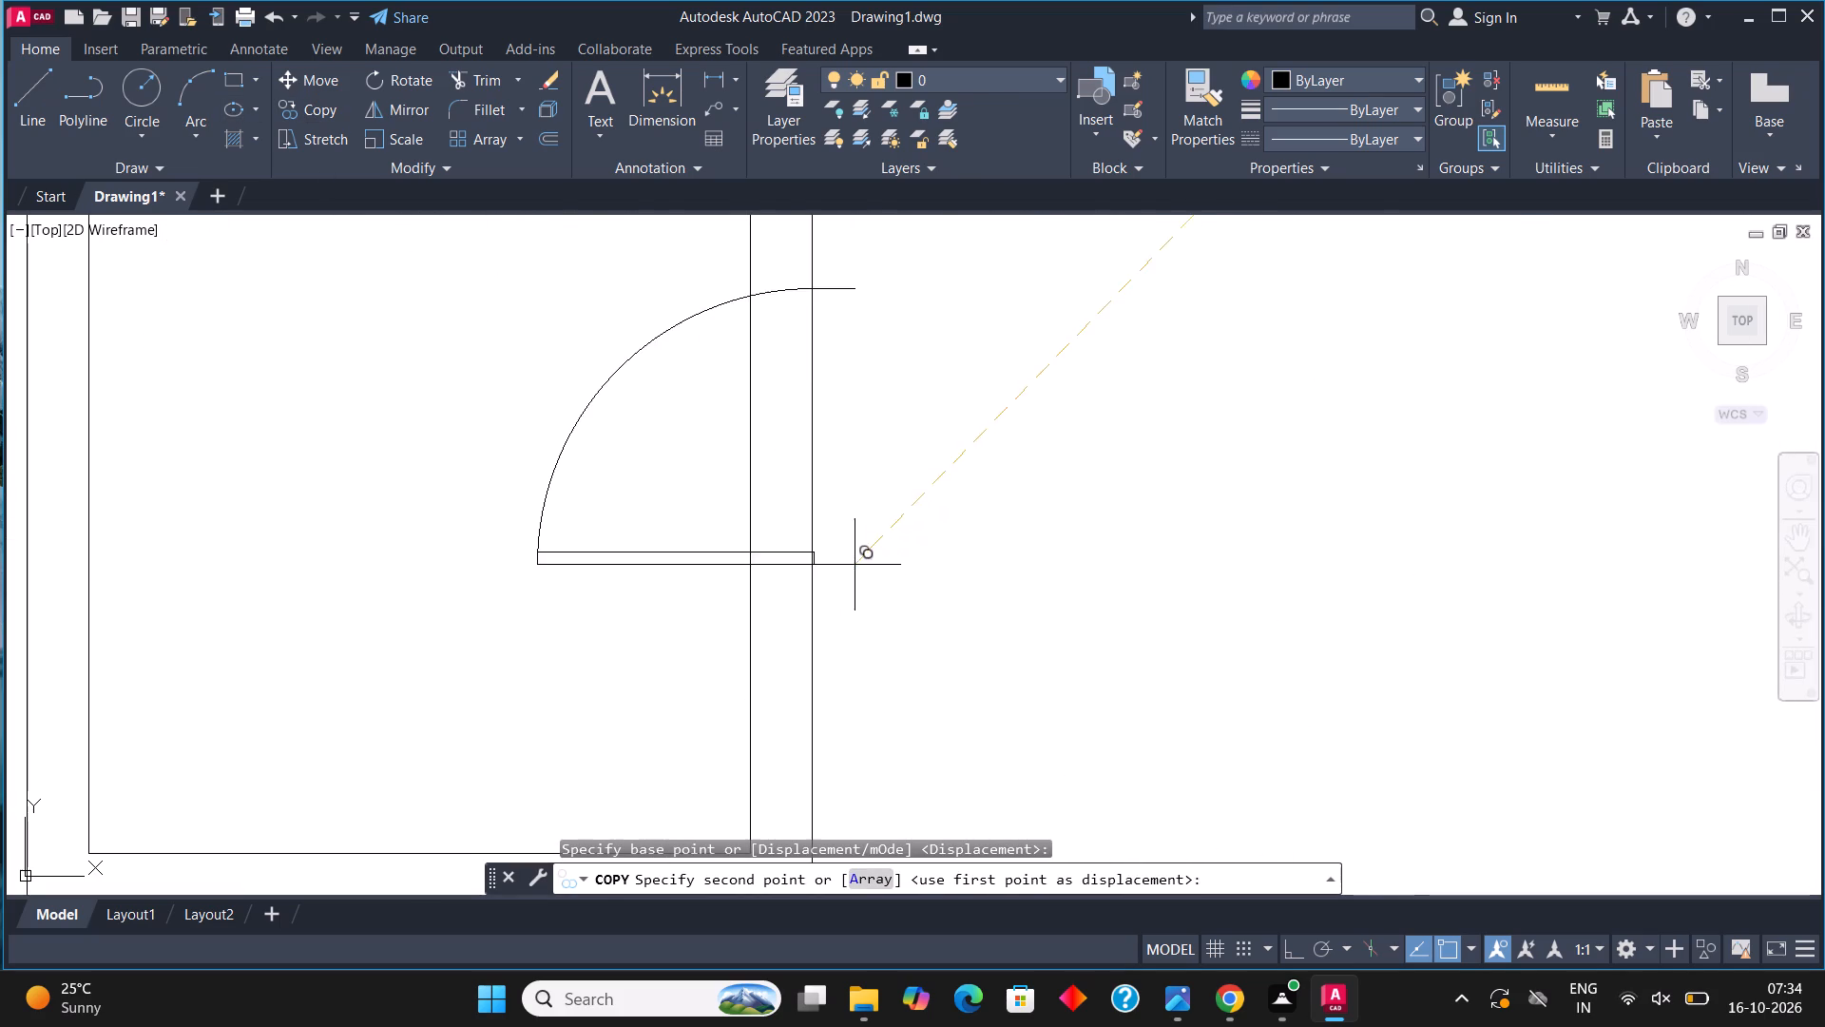
pyautogui.moveTo(800, 632); pyautogui.dragTo(878, 376, button='middle')
pyautogui.click(892, 573)
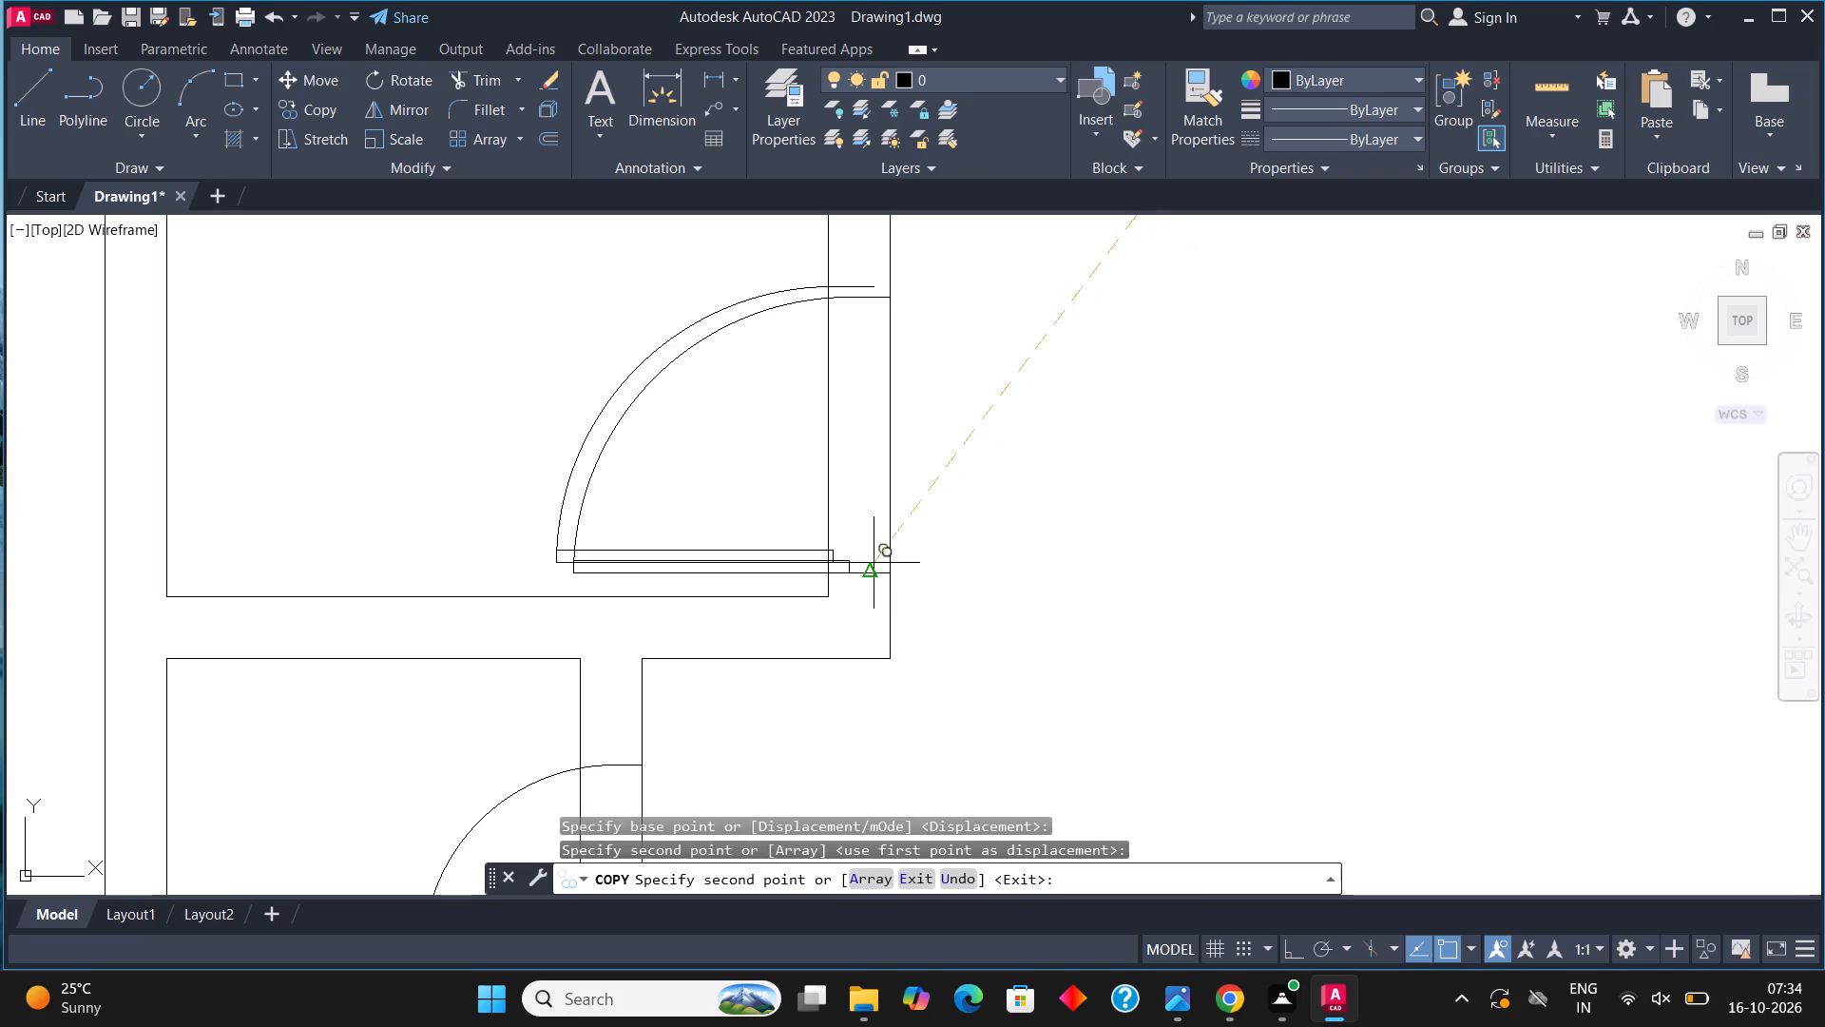
pyautogui.scroll(-4, 549, 521)
pyautogui.press('Escape')
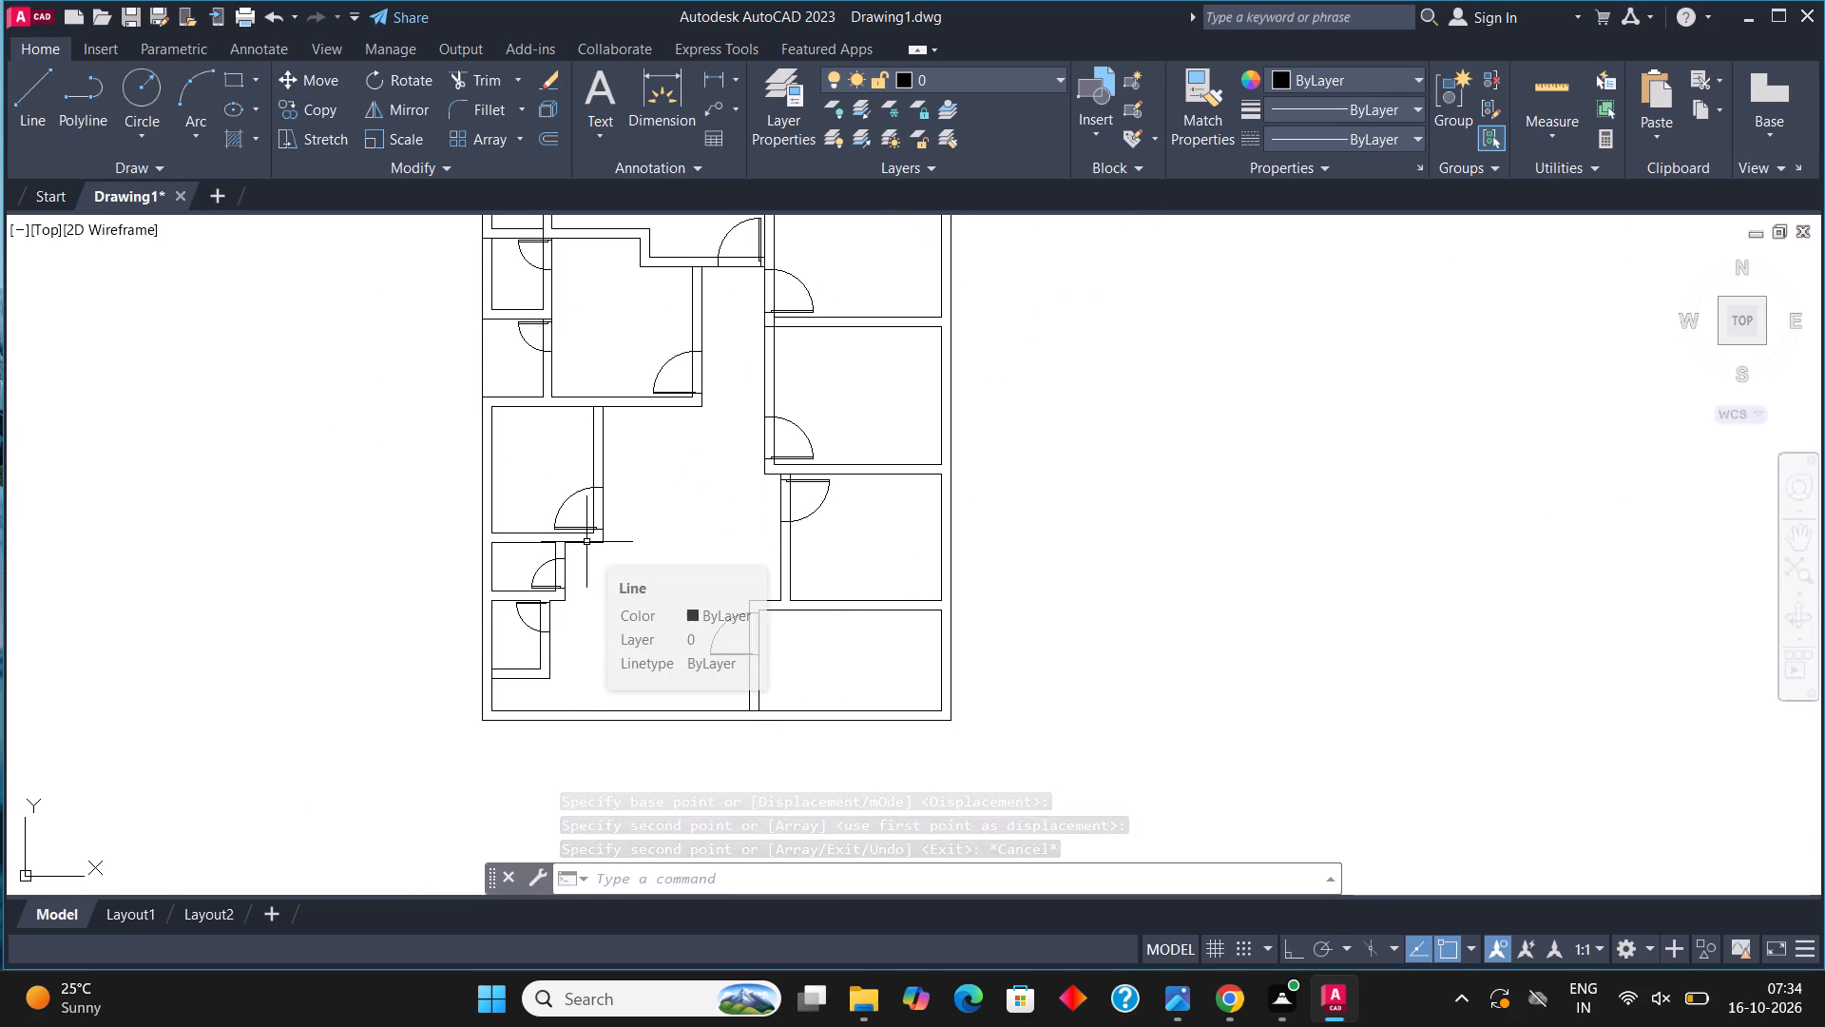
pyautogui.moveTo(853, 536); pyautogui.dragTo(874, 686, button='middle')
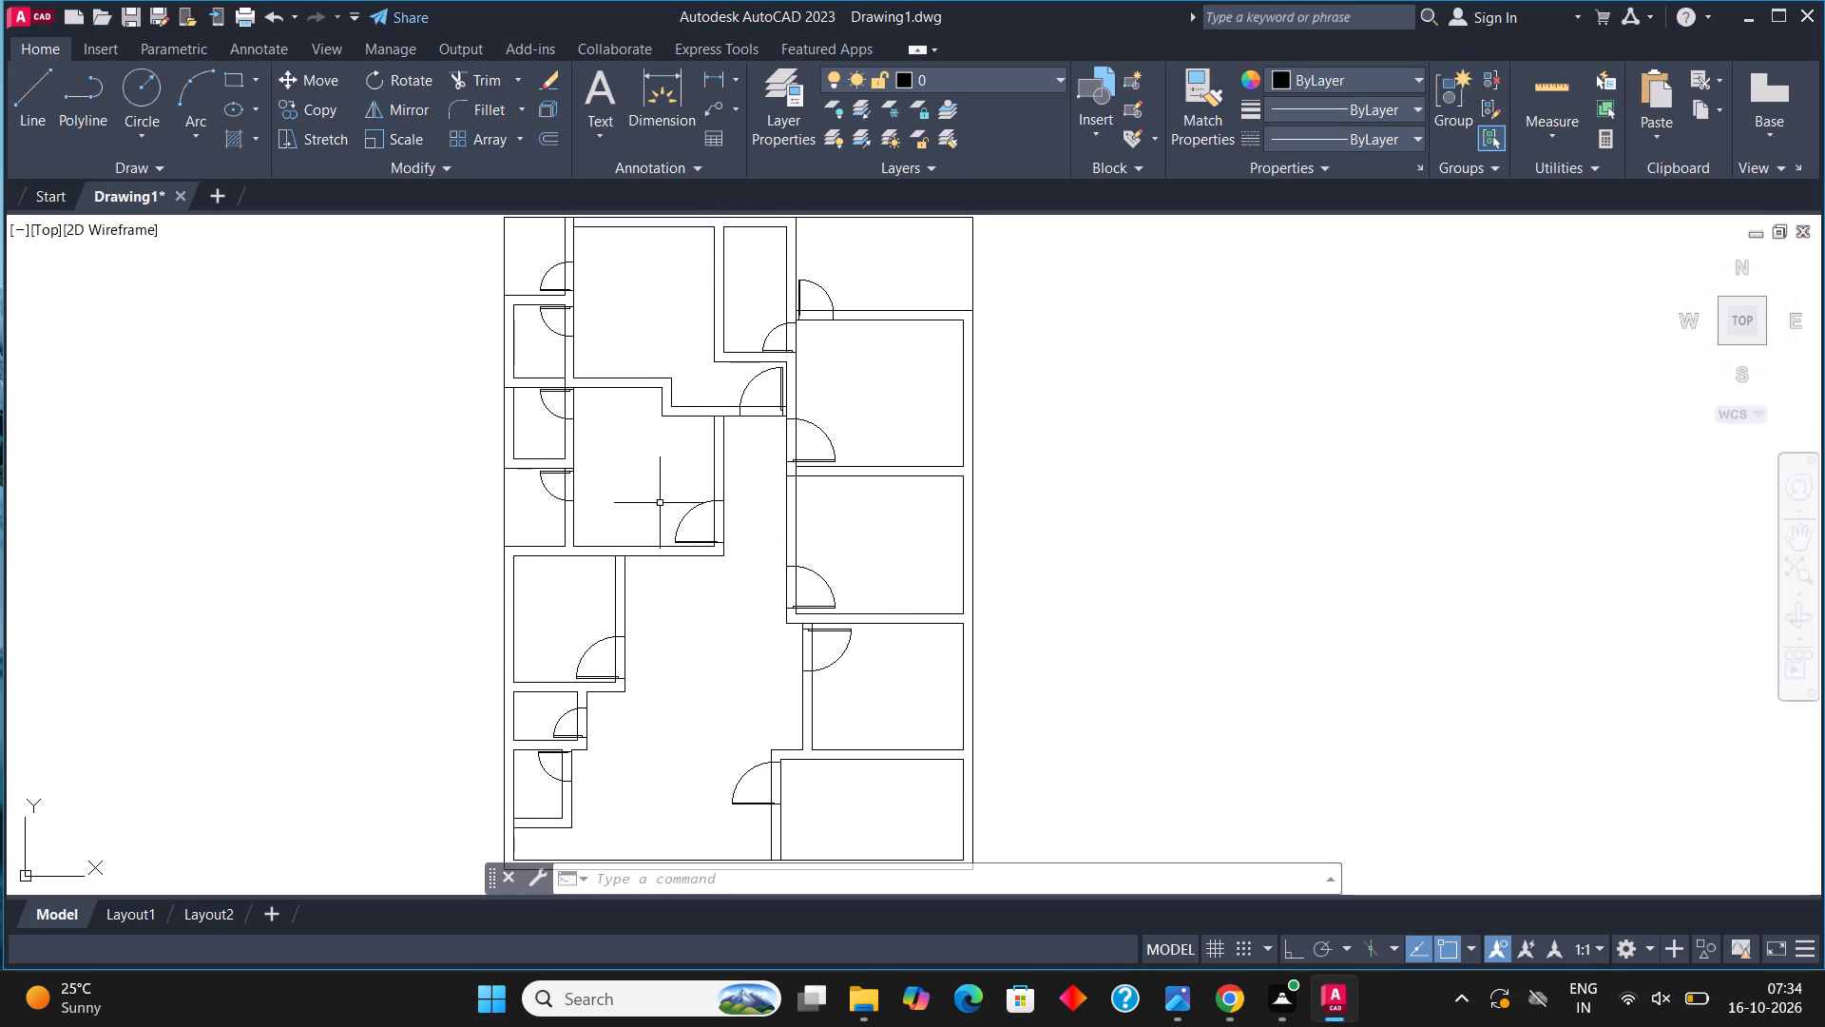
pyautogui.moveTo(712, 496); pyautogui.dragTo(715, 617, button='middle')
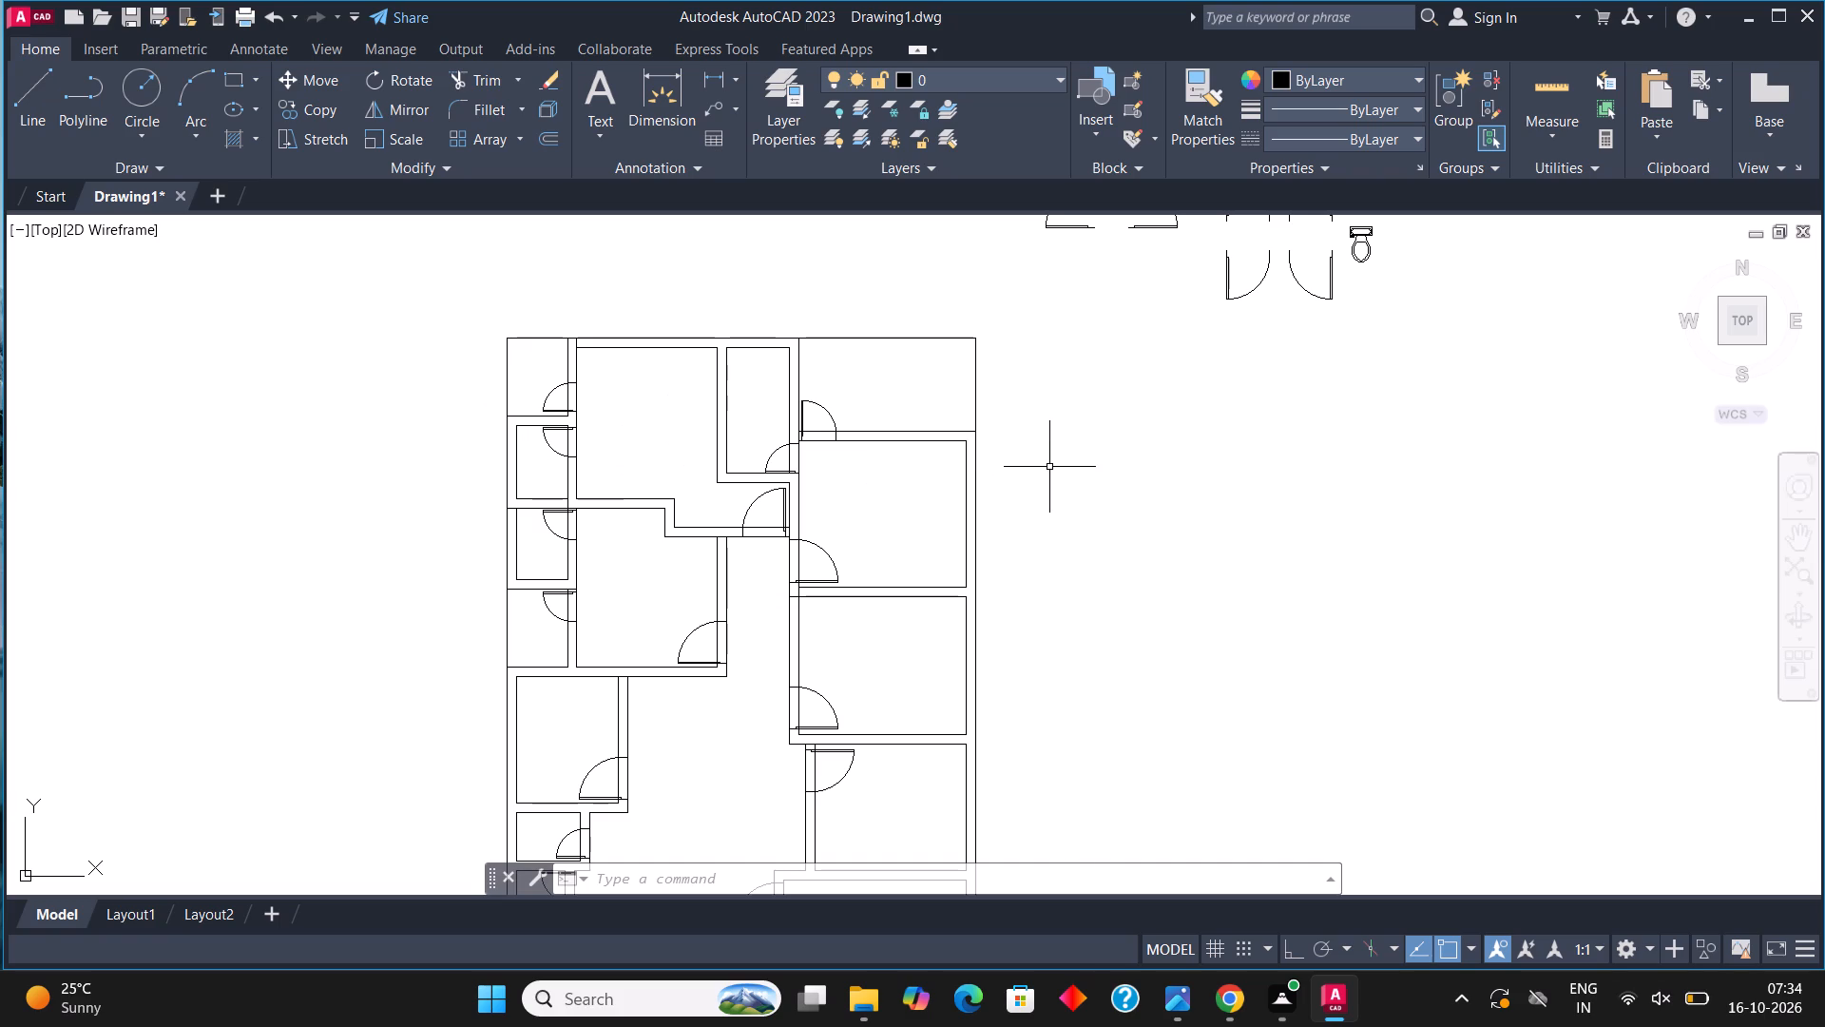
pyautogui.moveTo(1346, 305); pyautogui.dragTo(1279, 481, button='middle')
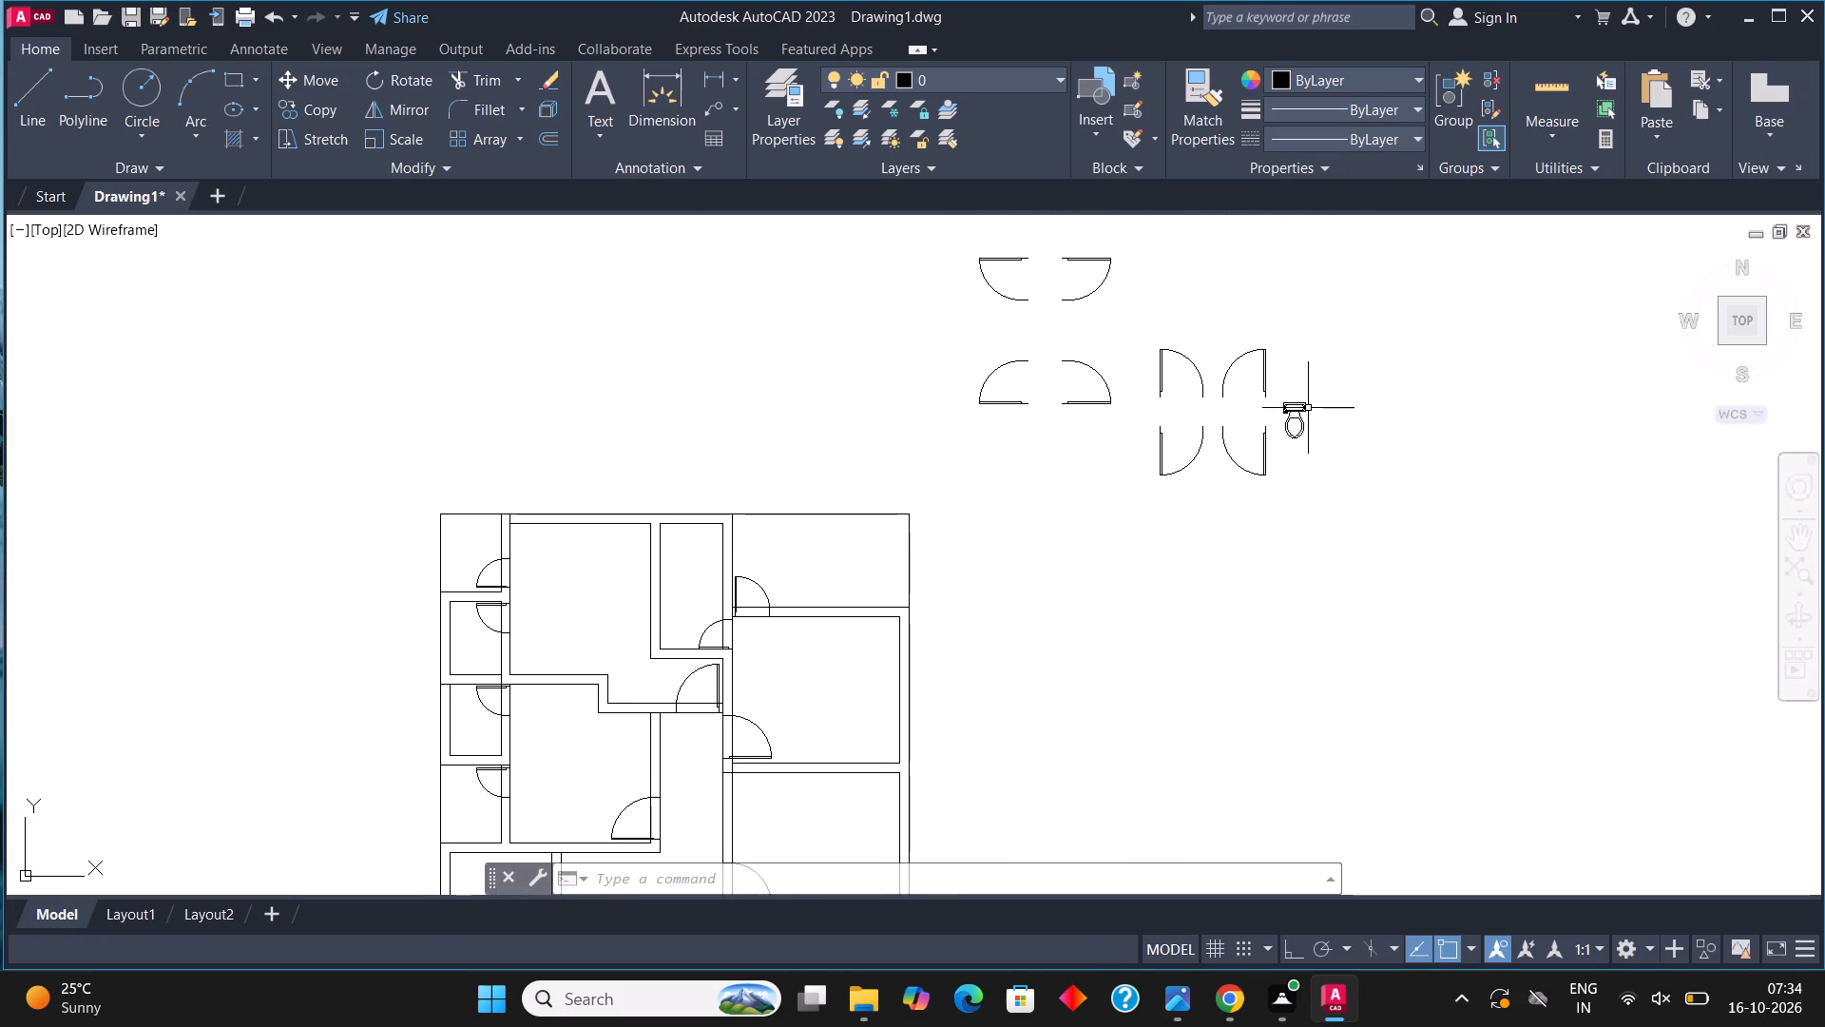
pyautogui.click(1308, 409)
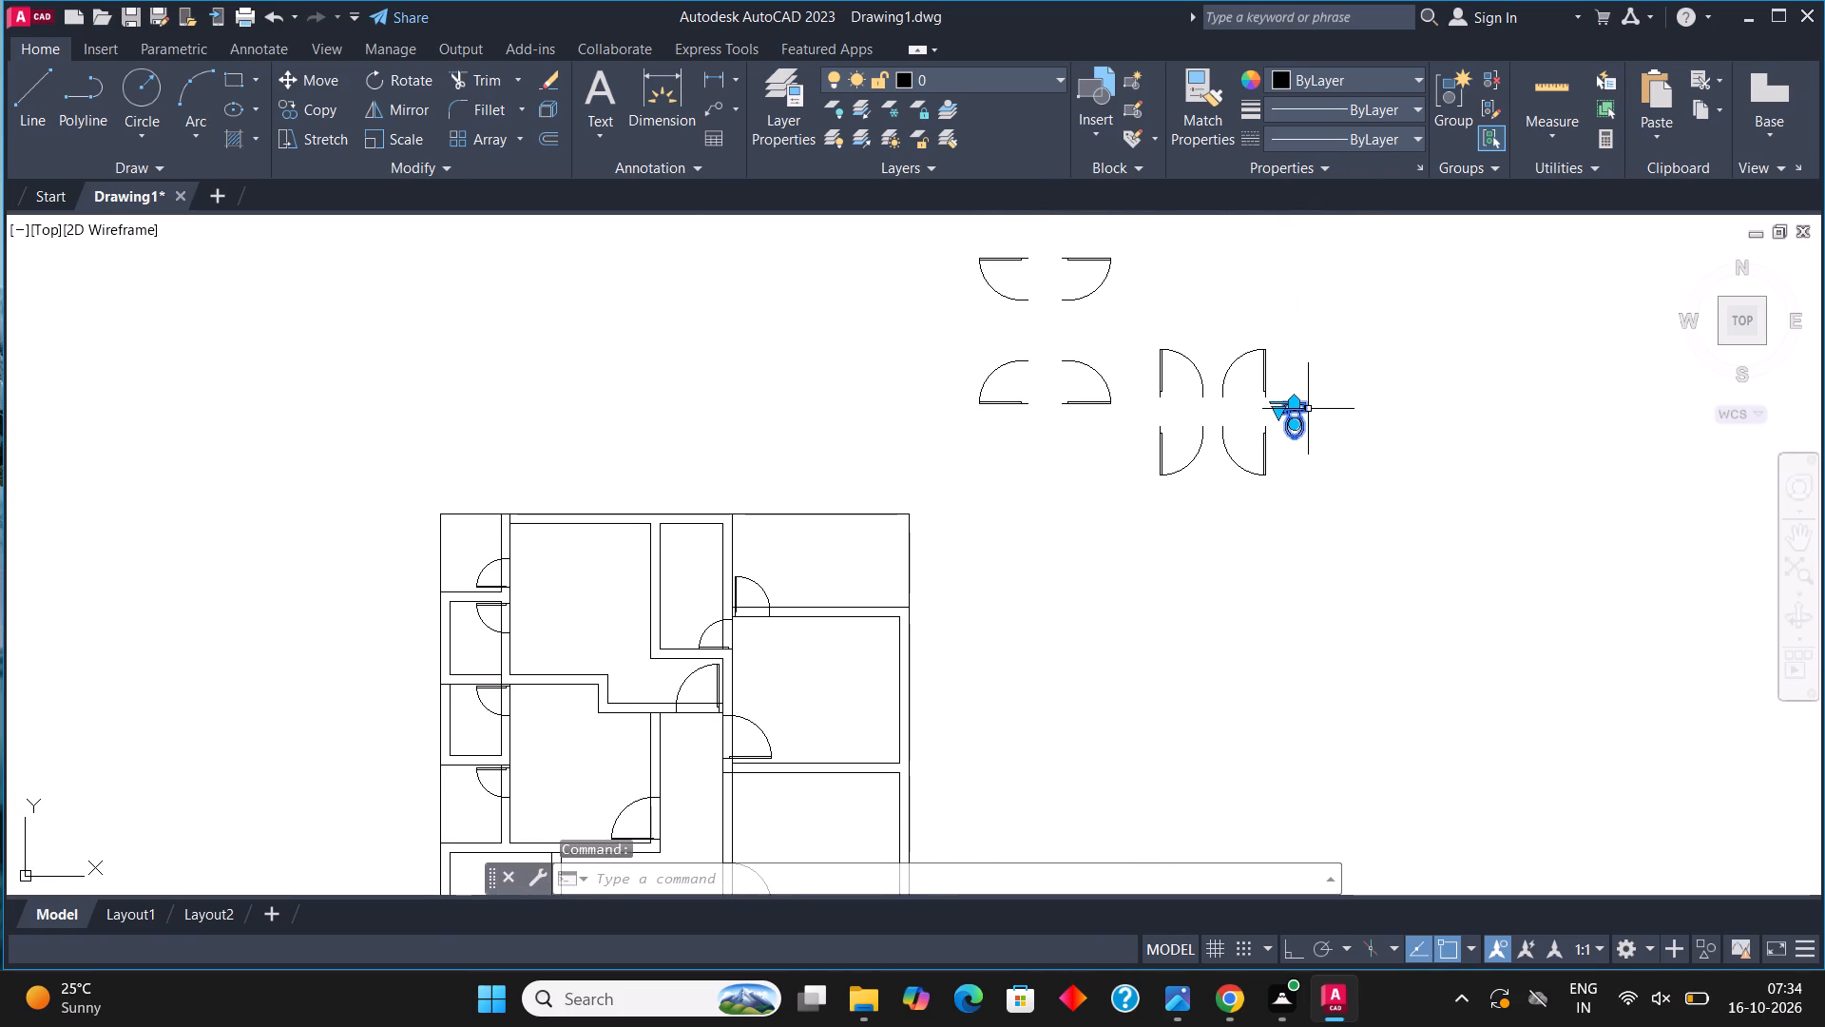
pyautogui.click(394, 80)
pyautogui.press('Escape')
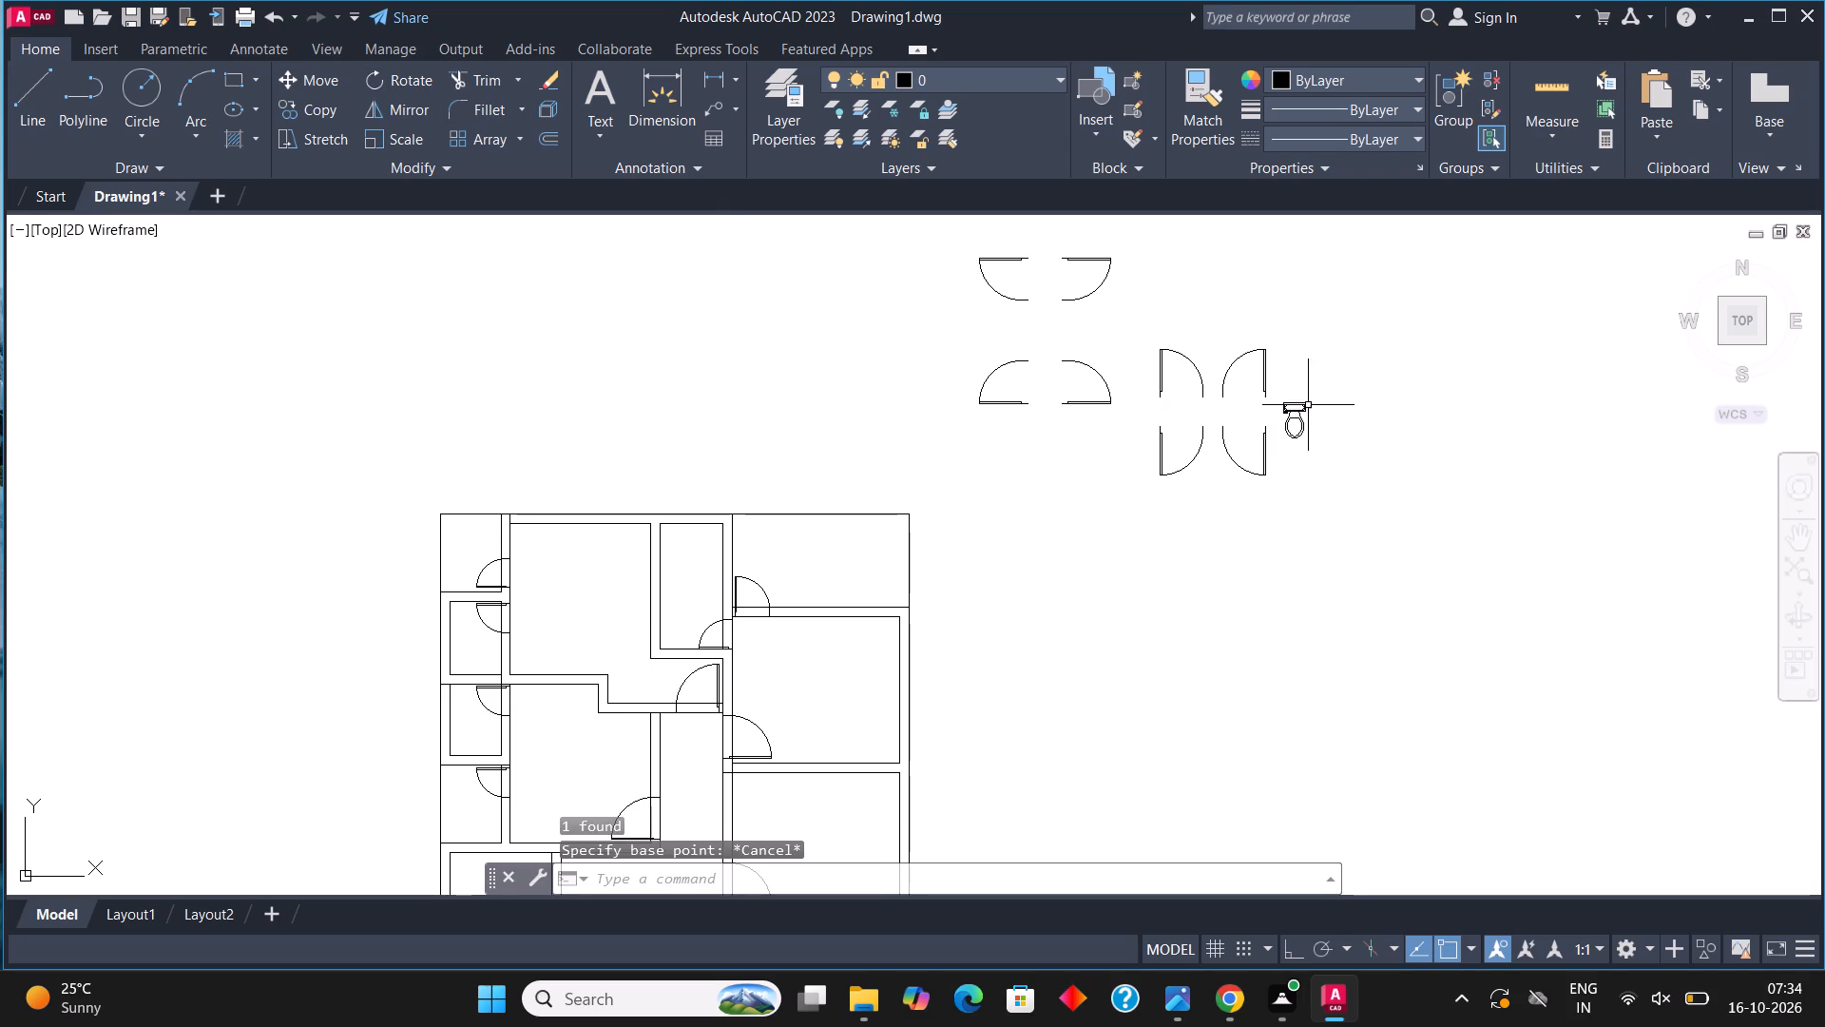
# Mirror the toilet block across a horizontal line just below it, keeping the original.
pyautogui.click(1308, 405)
pyautogui.click(405, 118)
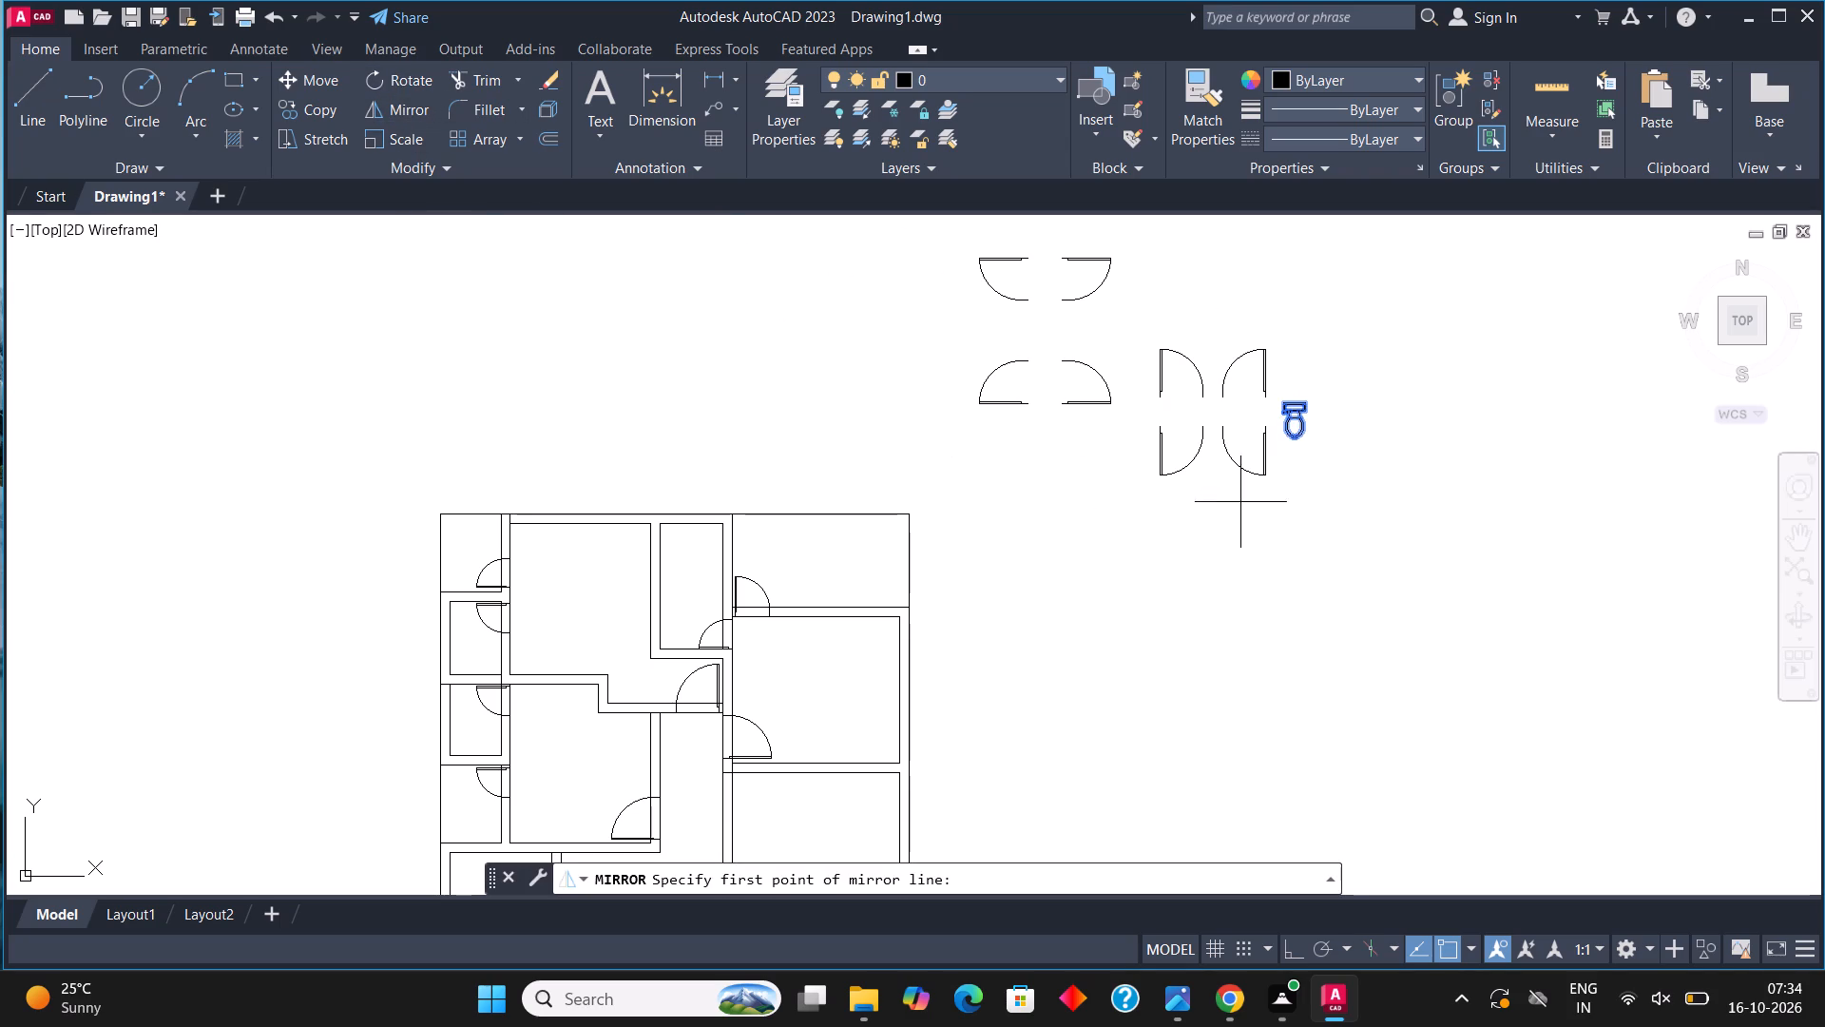
pyautogui.click(1297, 475)
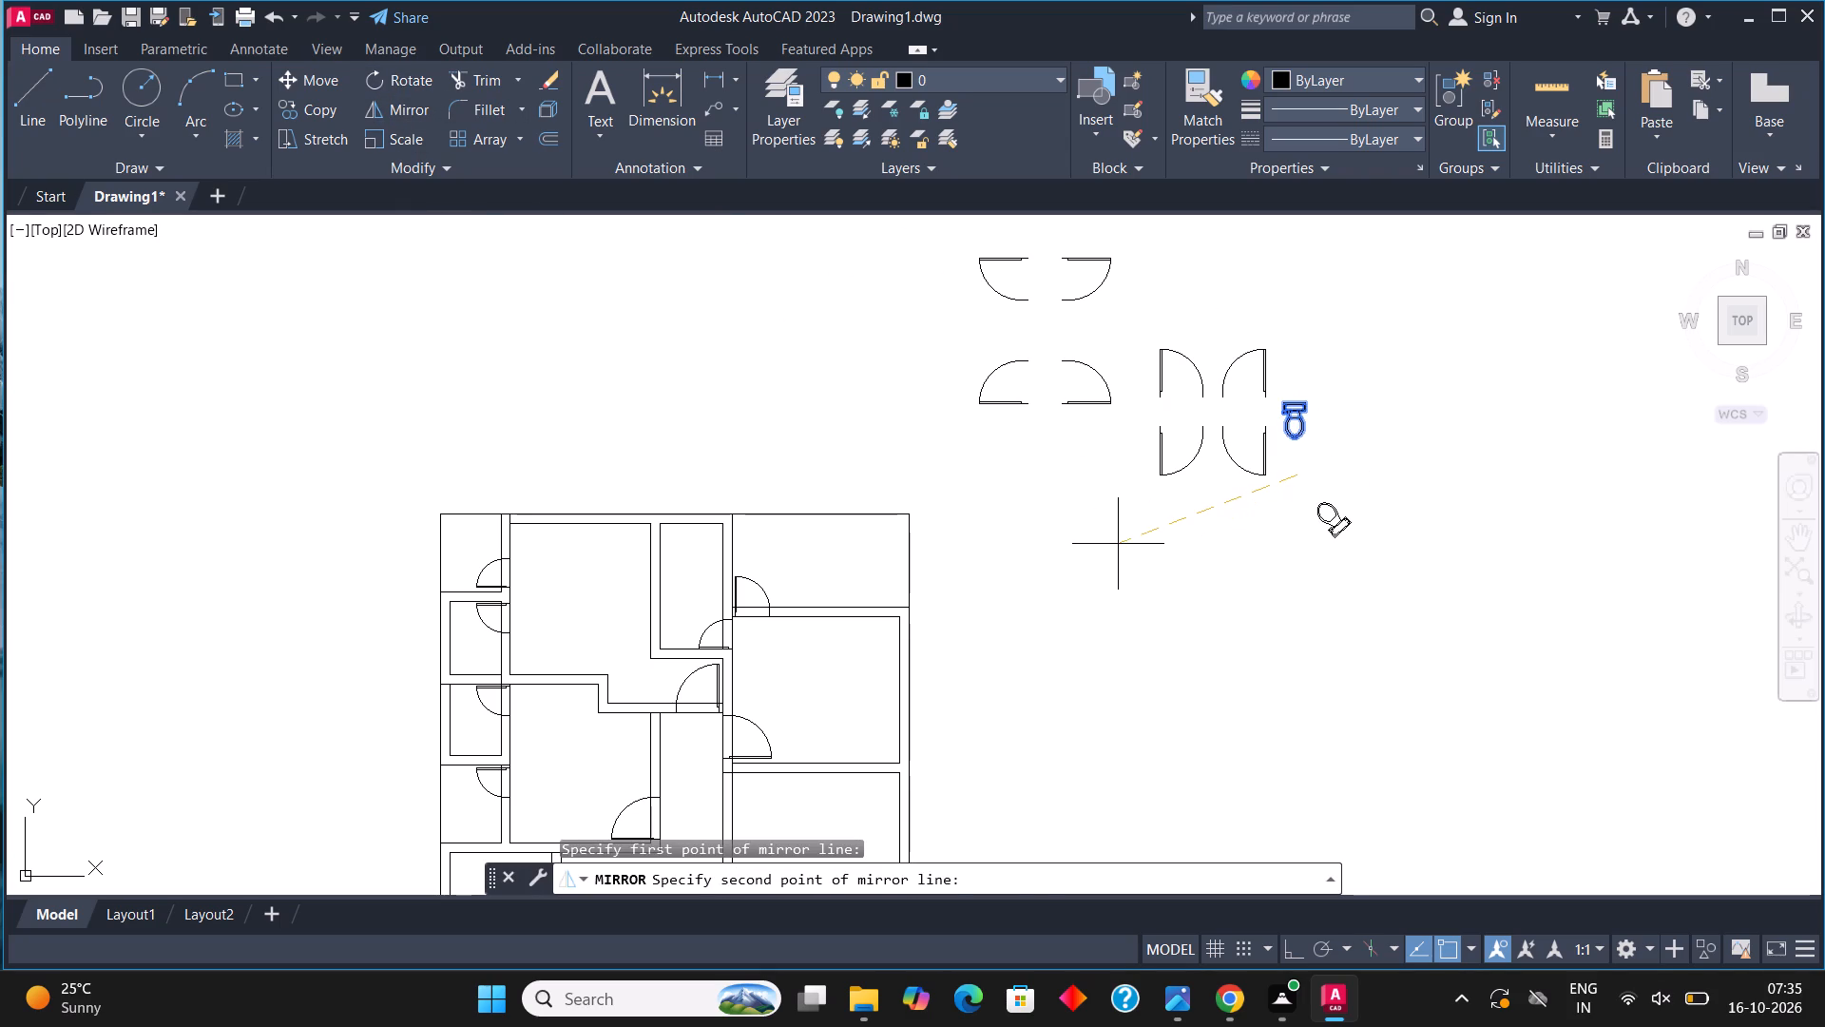
pyautogui.press('F9')
pyautogui.press('F8')
pyautogui.click(1009, 549)
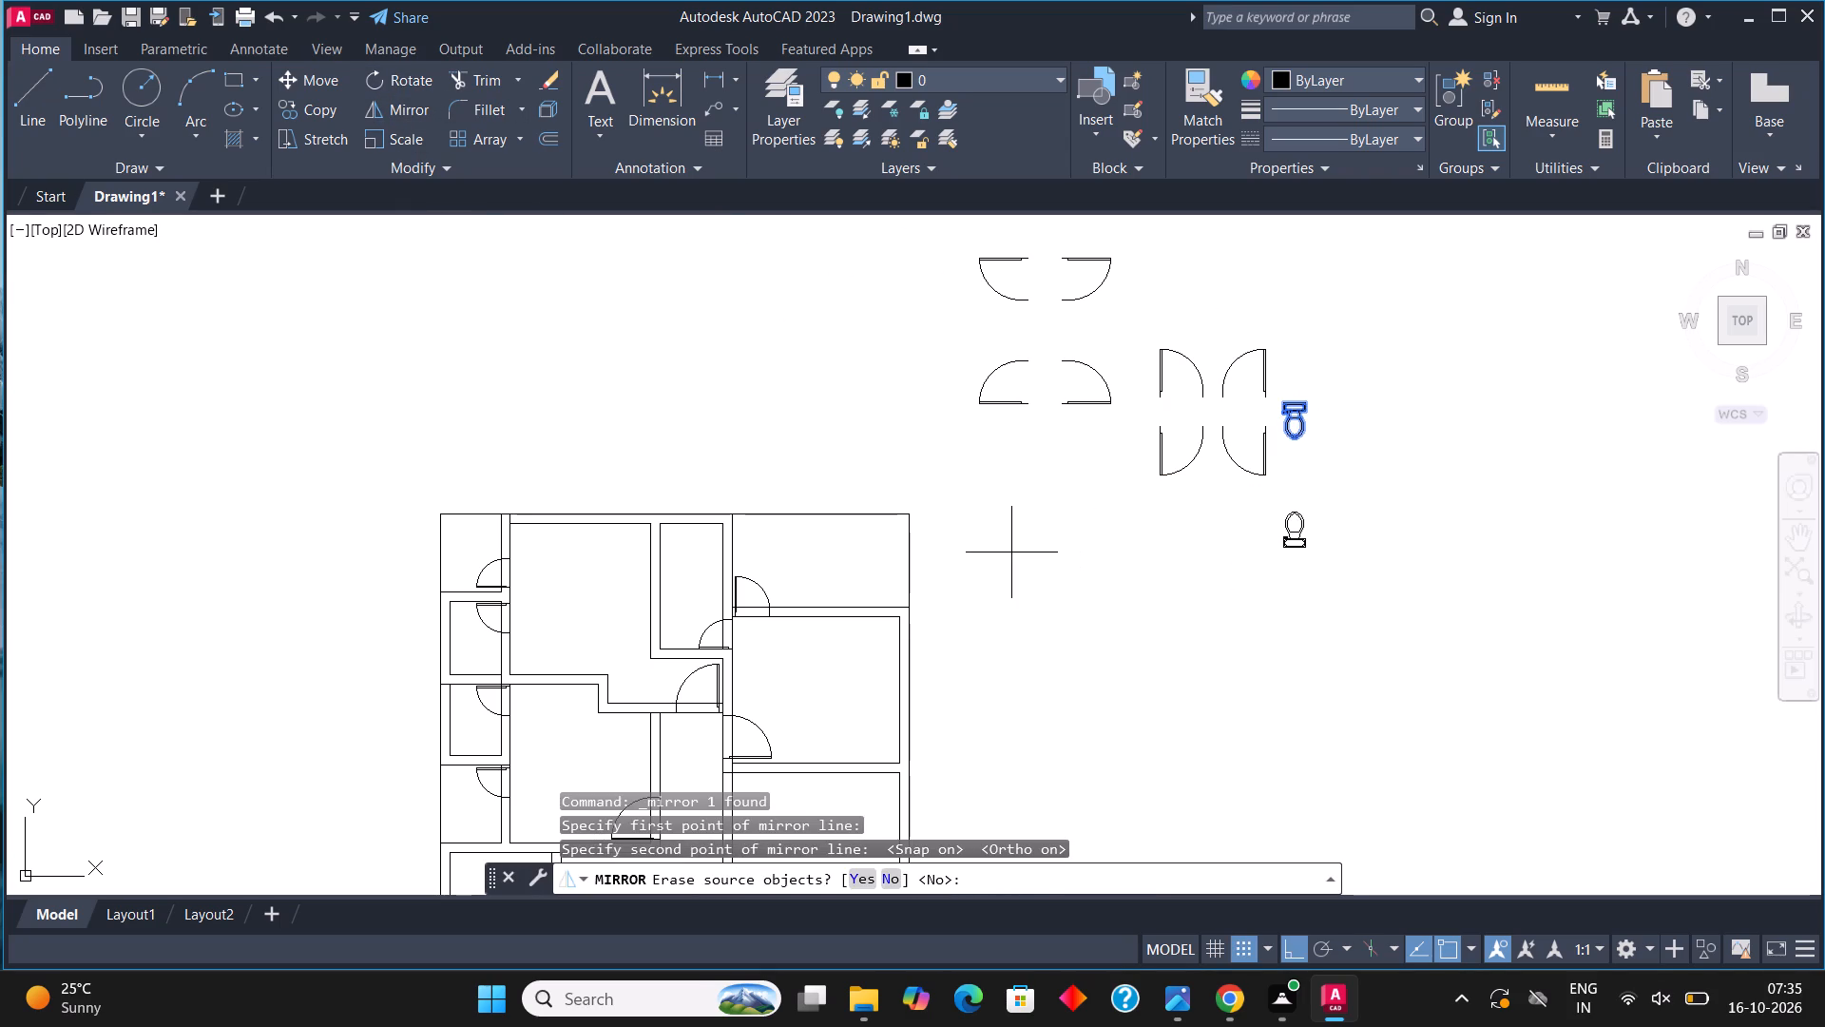
pyautogui.press('F9')
pyautogui.click(885, 874)
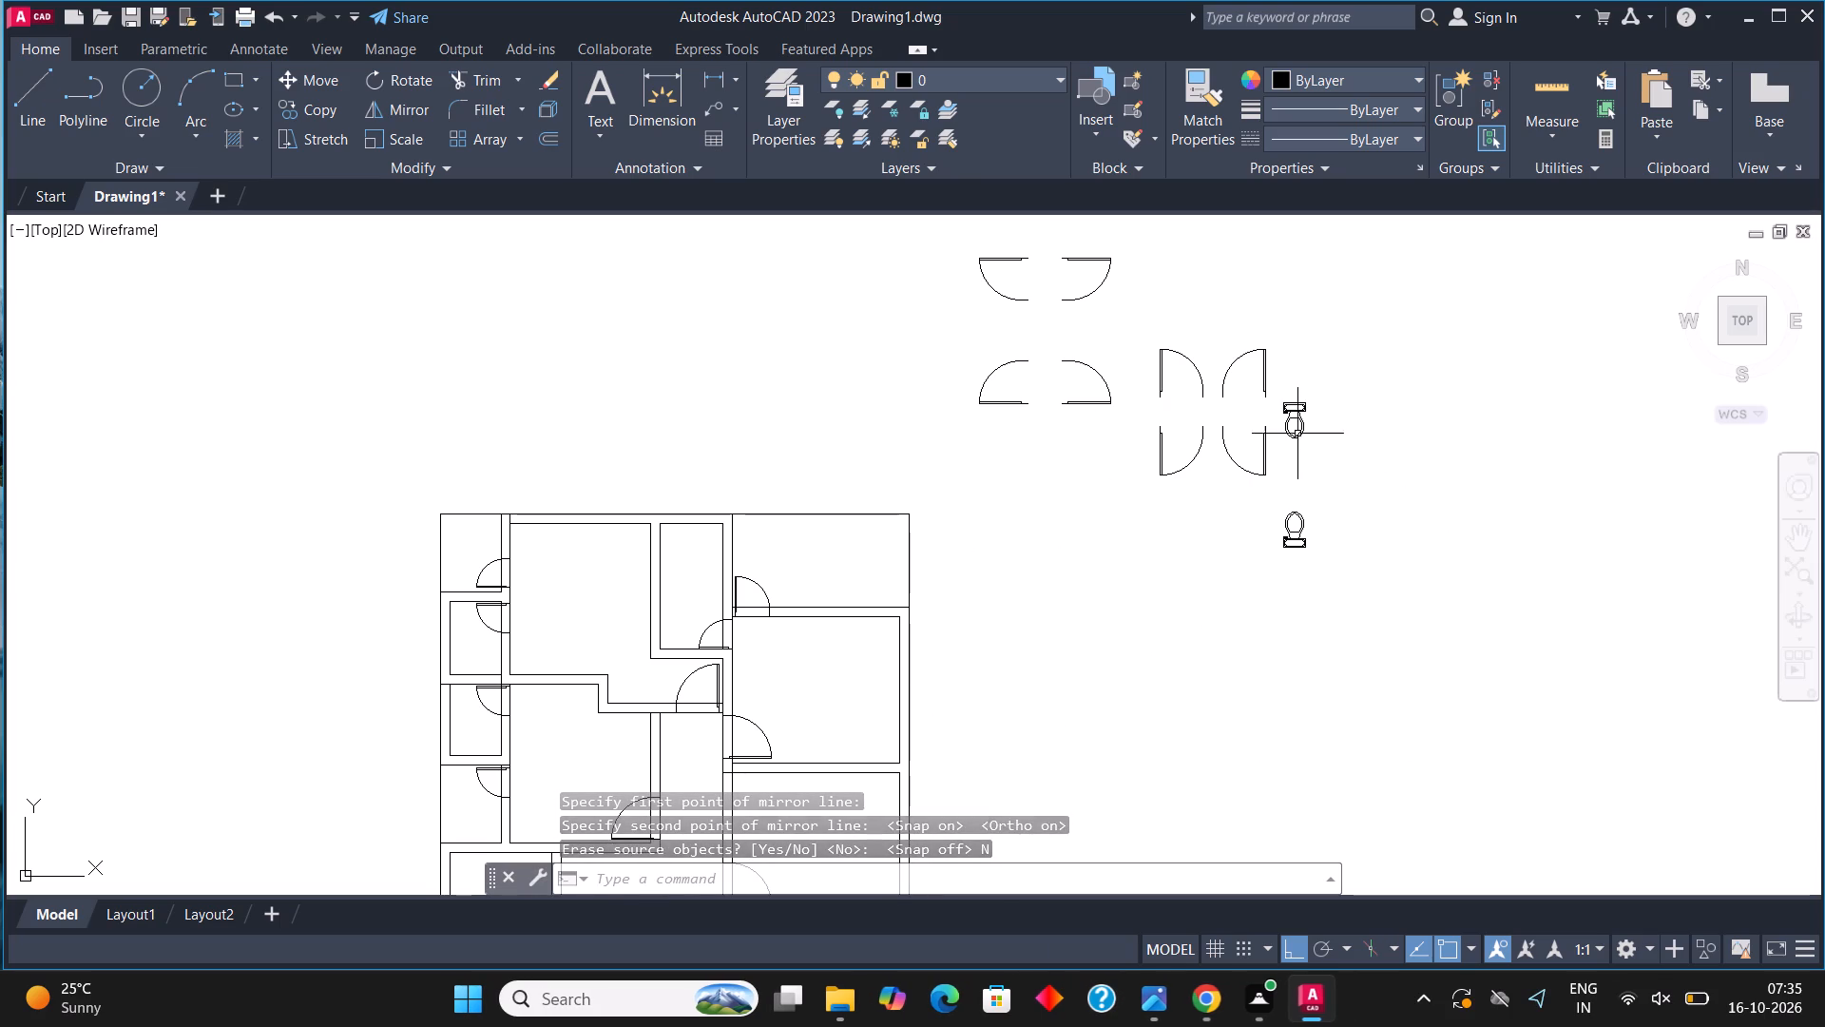
# Copy the original toilet into the narrow room at the plan's north side, against its top wall.
pyautogui.click(1299, 401)
pyautogui.click(316, 102)
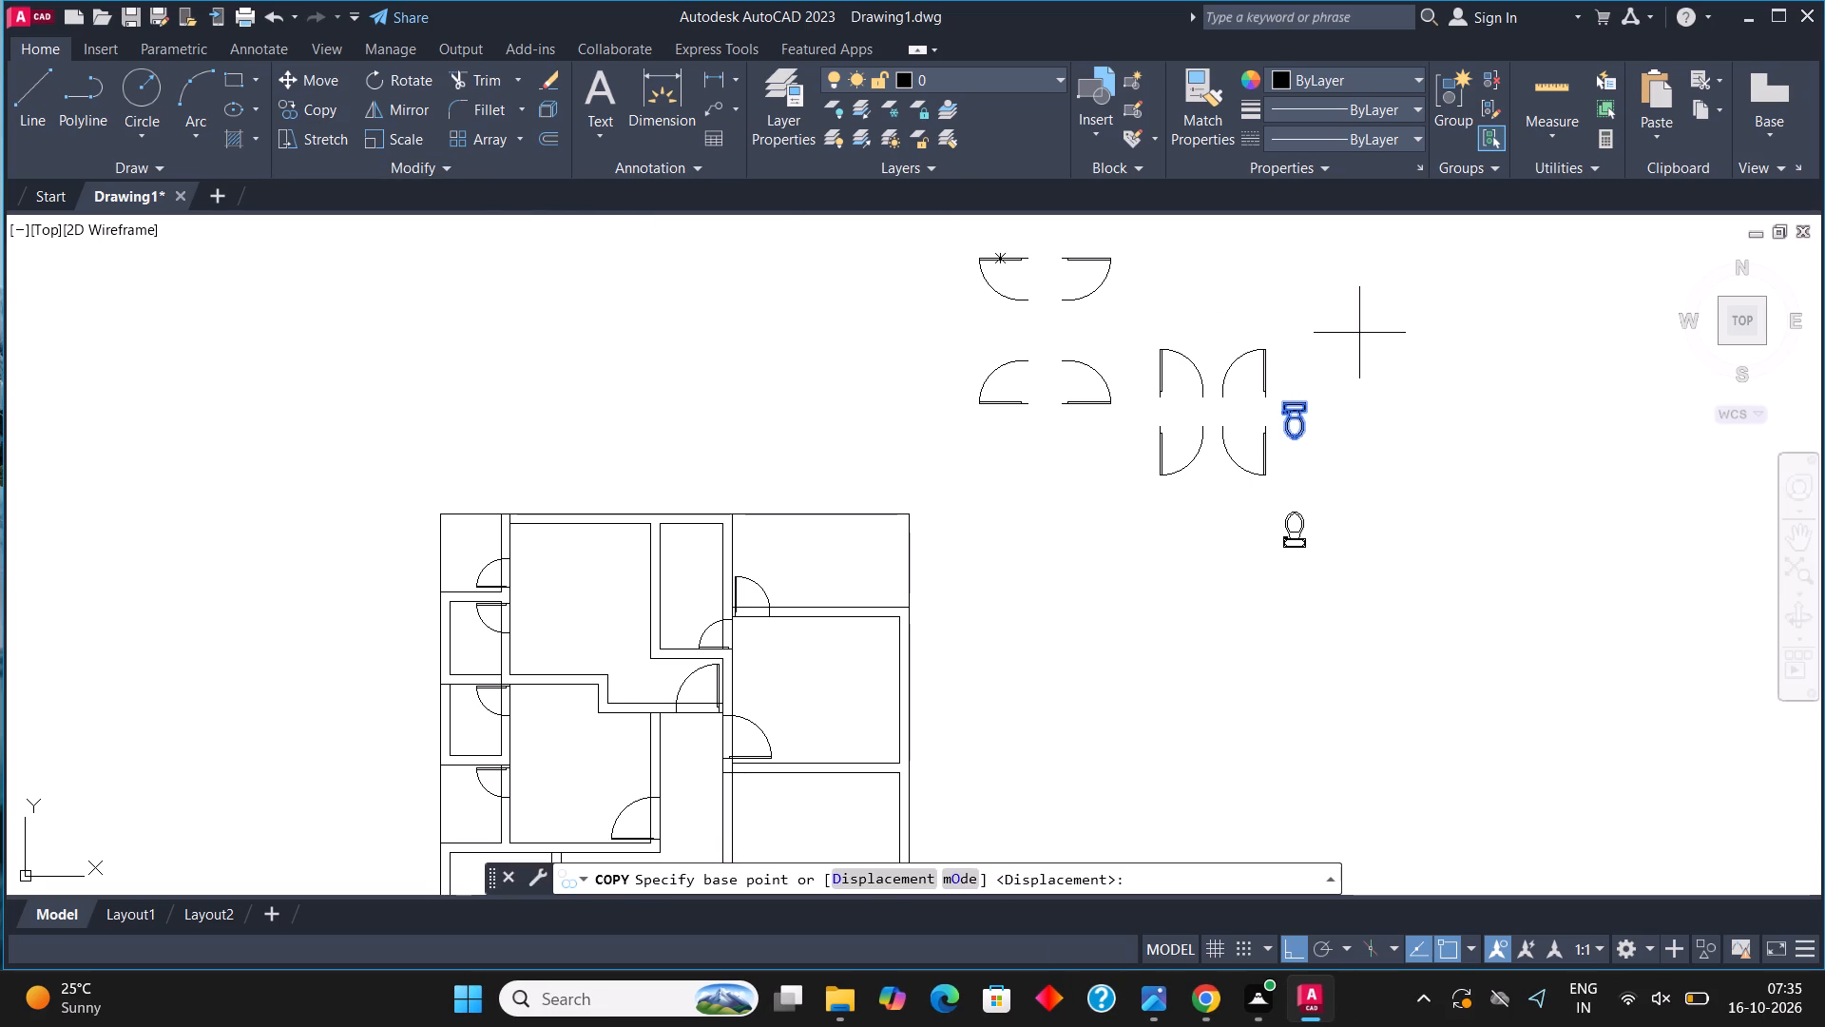
pyautogui.scroll(4, 1235, 377)
pyautogui.click(1589, 542)
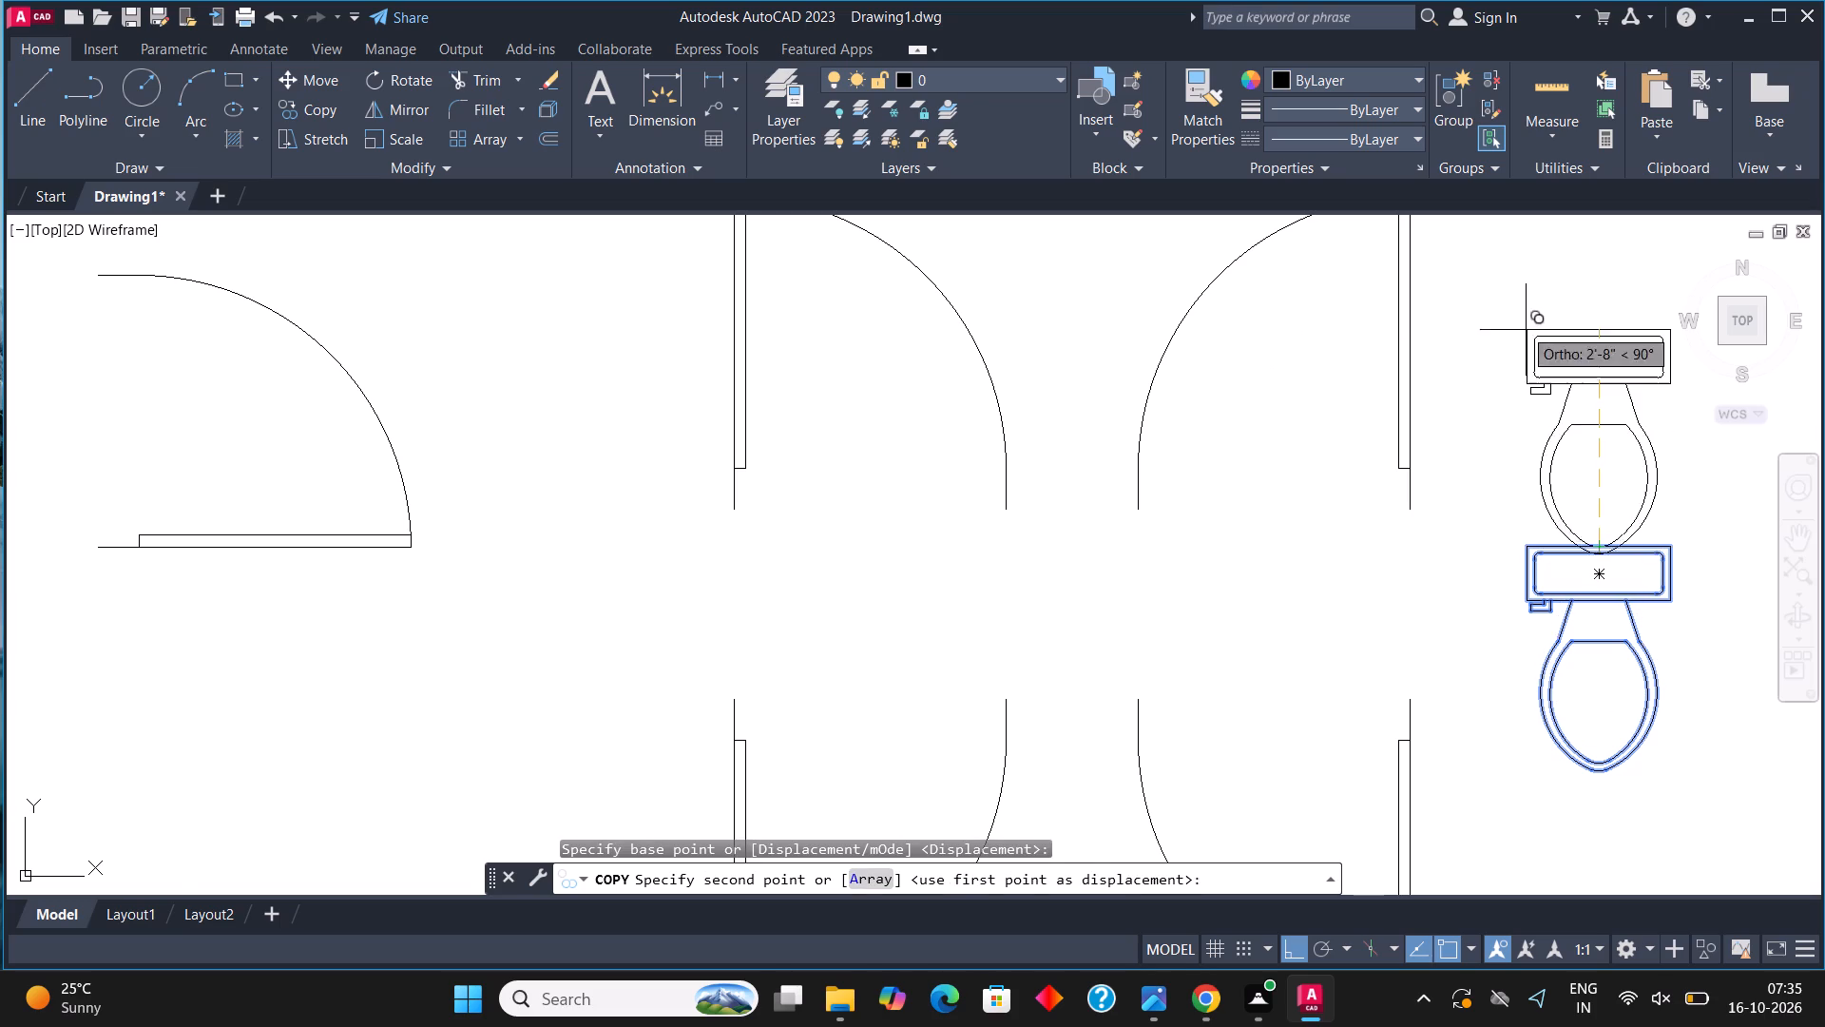
pyautogui.scroll(-2, 1510, 328)
pyautogui.press('F8')
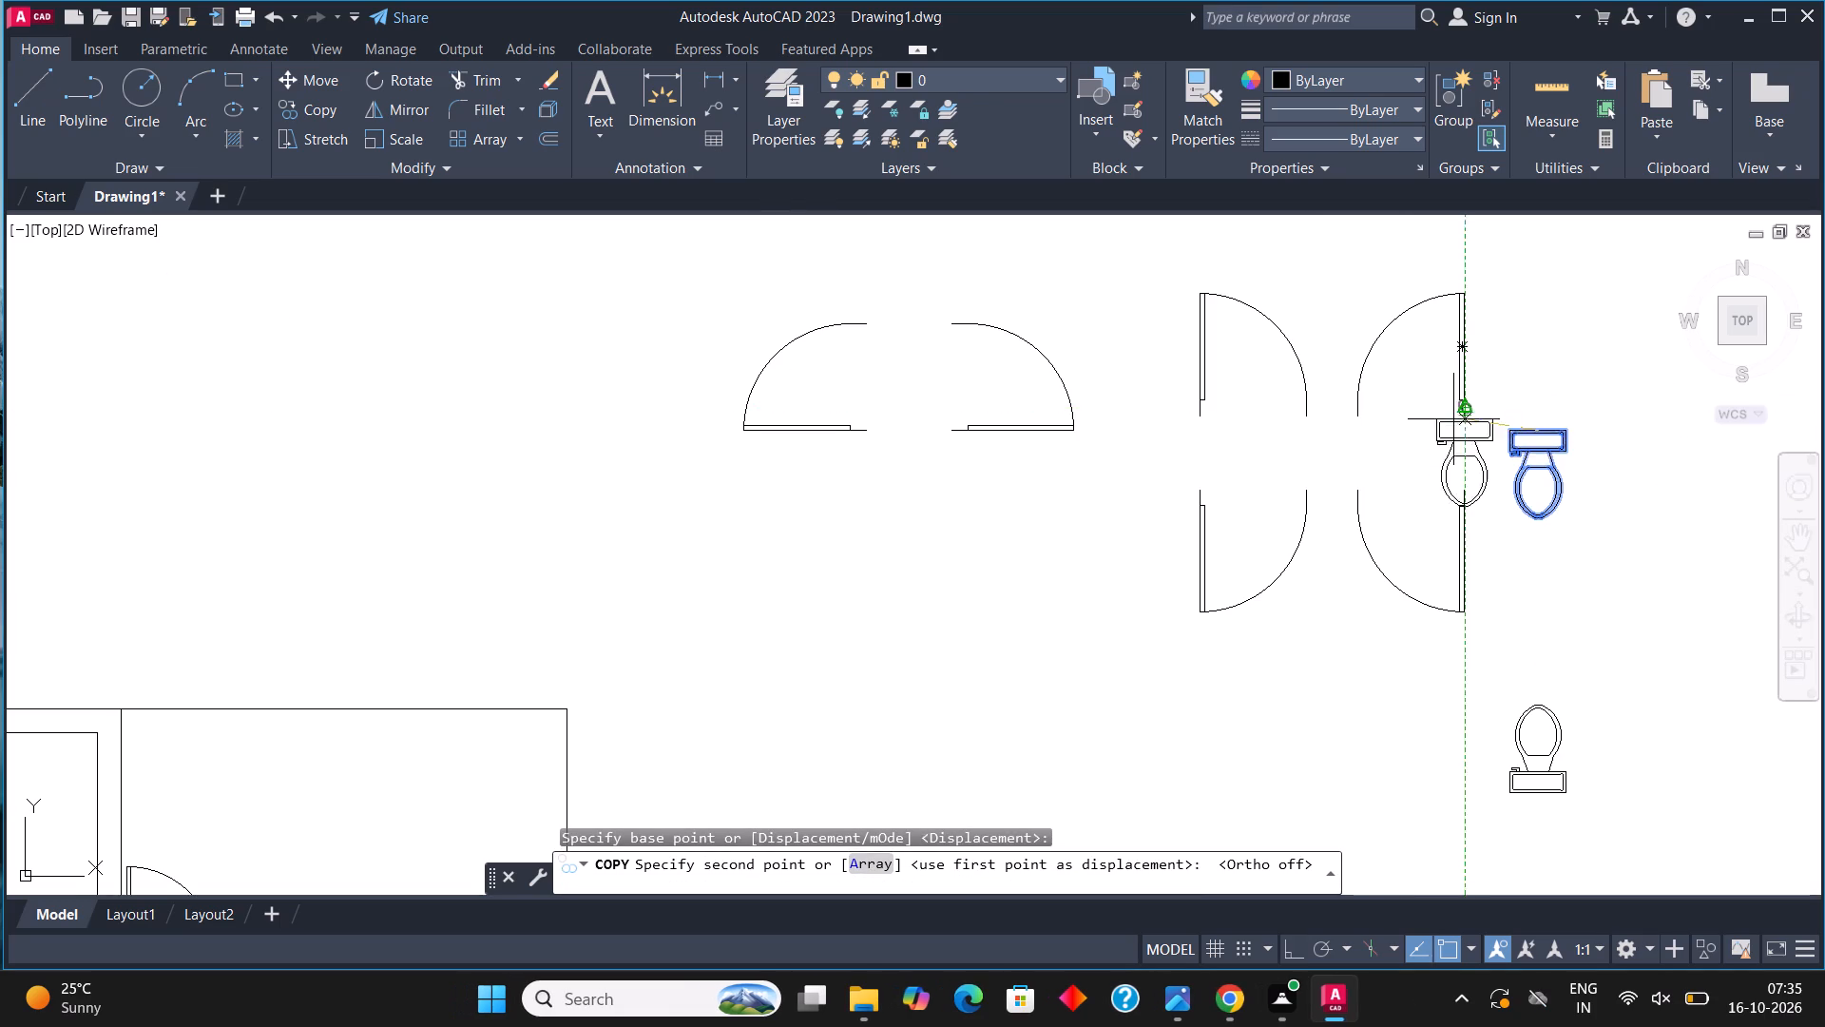
pyautogui.scroll(-3, 1517, 469)
pyautogui.scroll(5, 1146, 548)
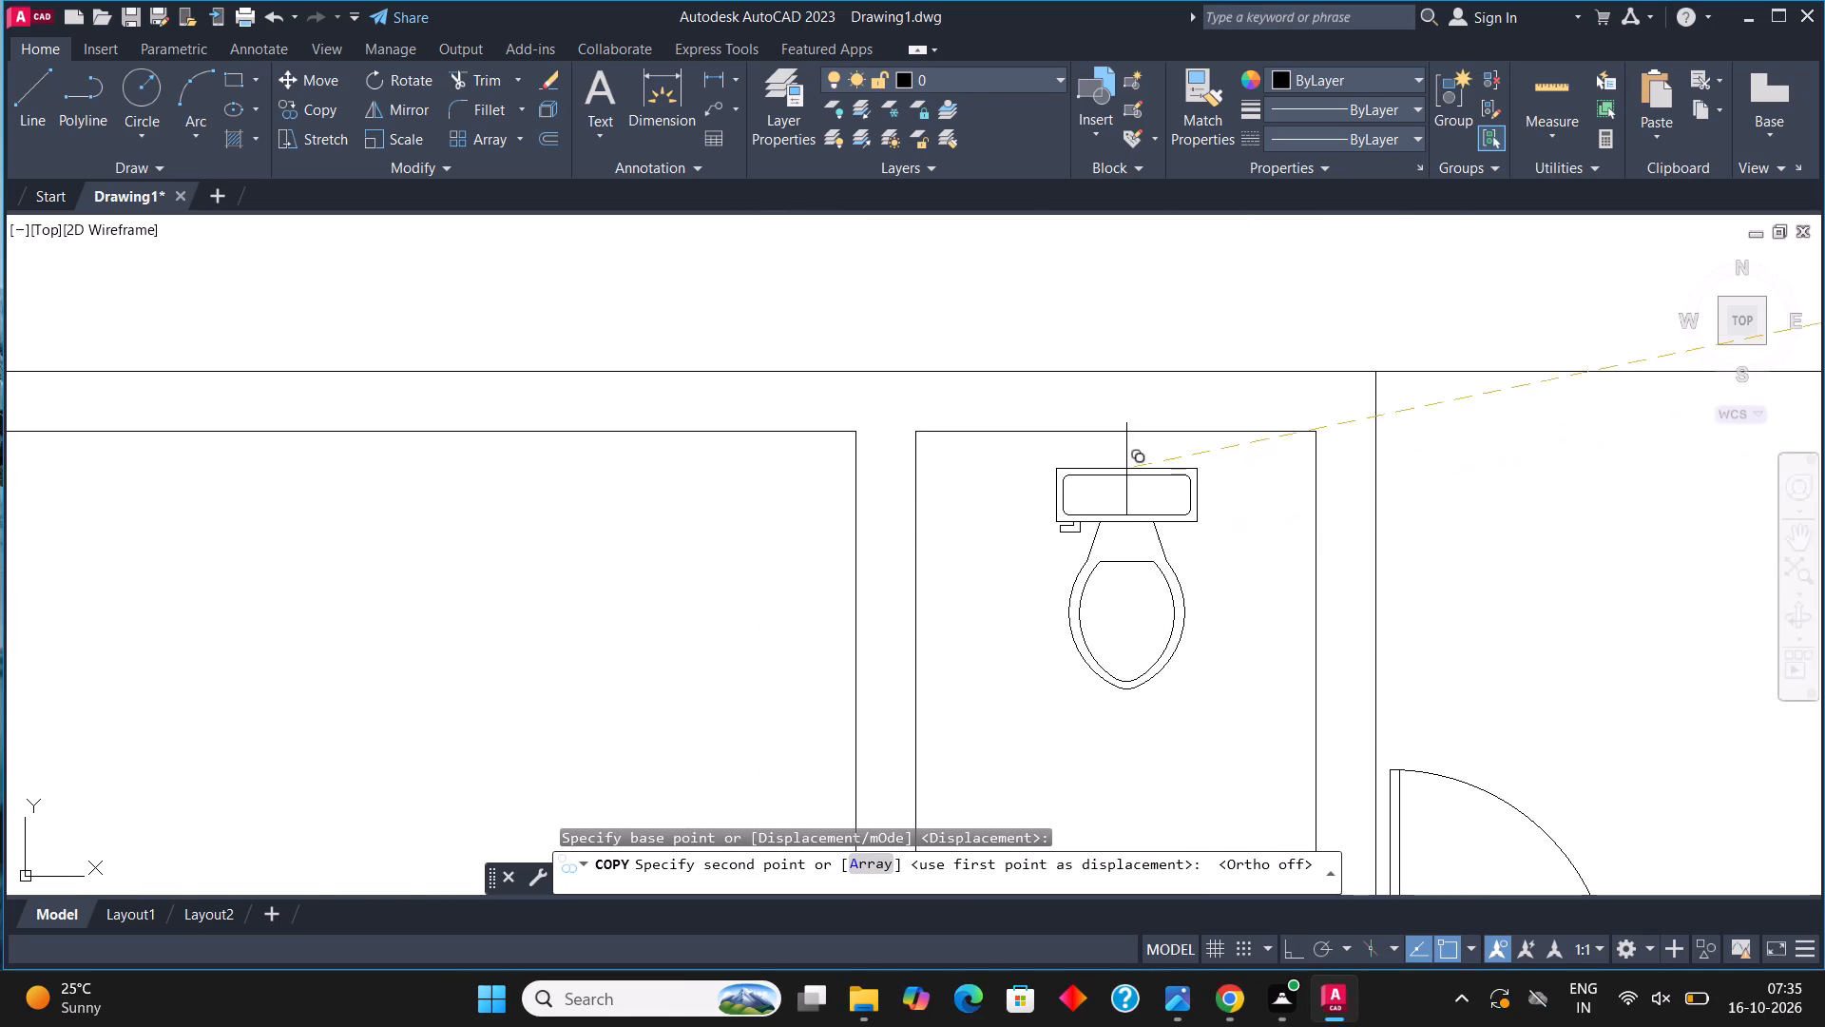
pyautogui.click(1108, 439)
pyautogui.scroll(-5, 753, 451)
pyautogui.scroll(2, 1056, 498)
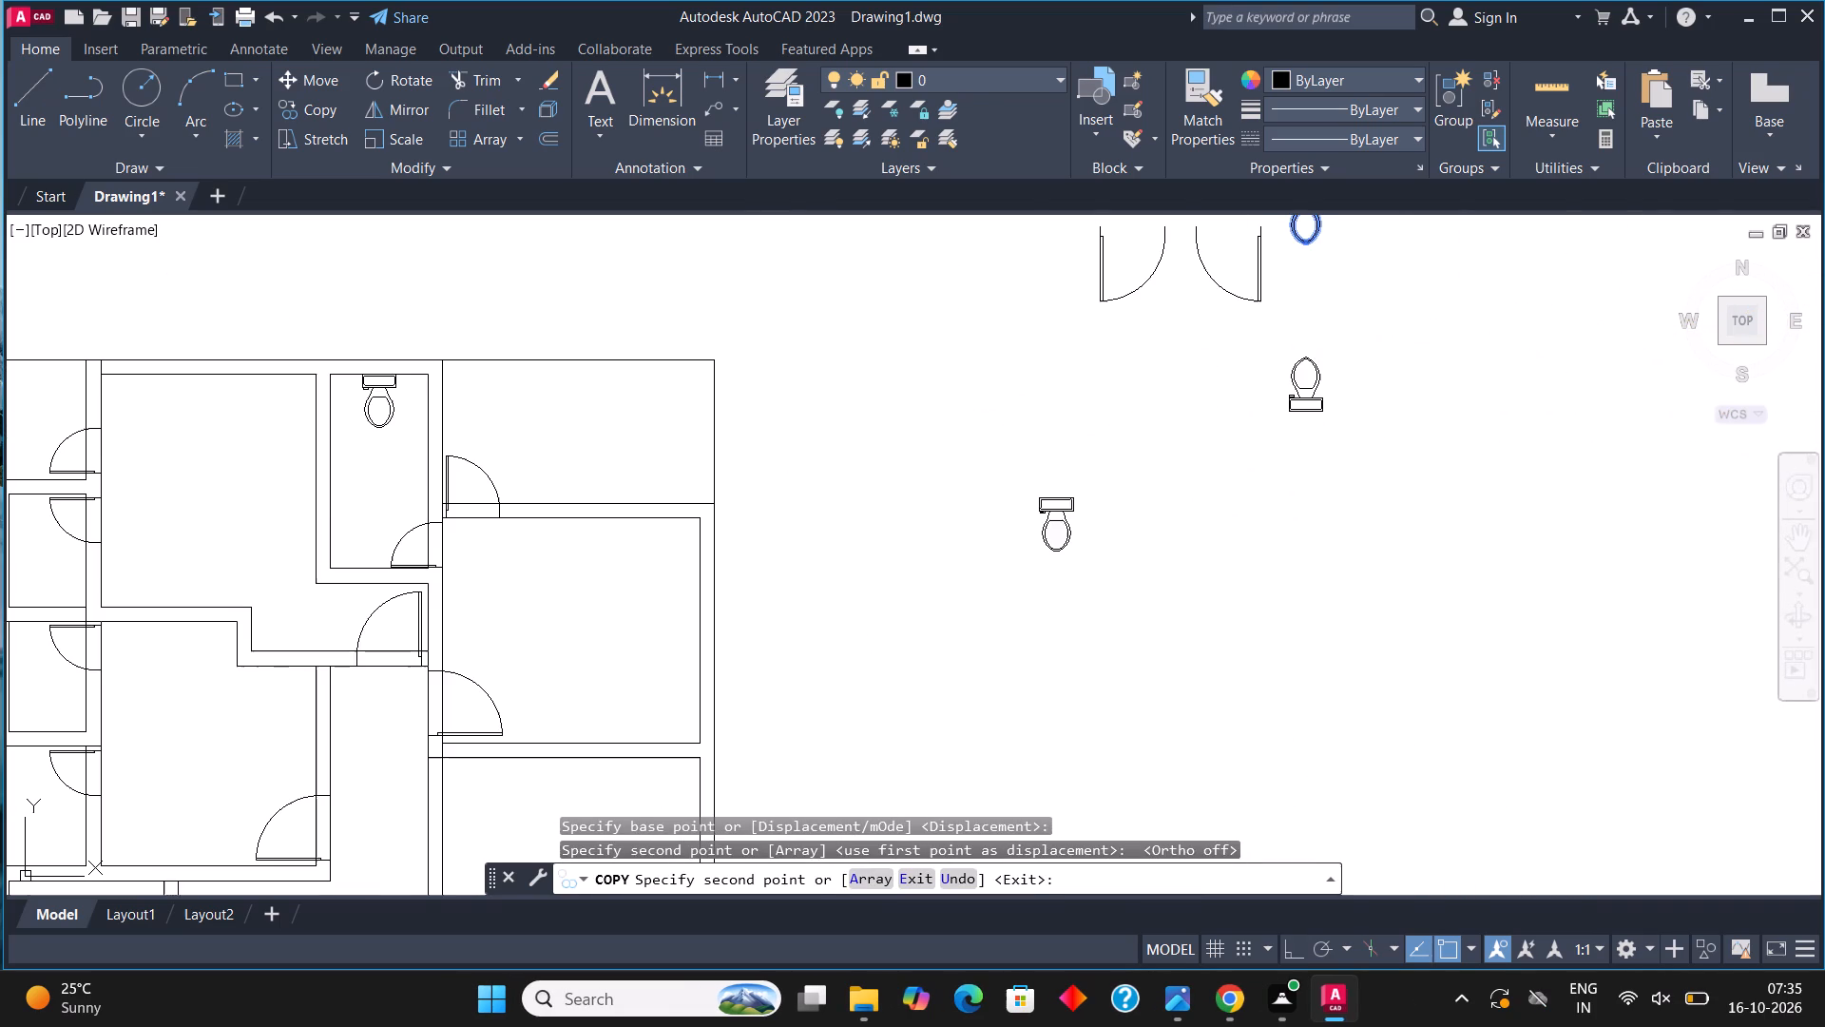
pyautogui.press('Escape')
# Copy the mirrored toilet into the upper enclosed small room on the plan's west side, against its bottom wall.
pyautogui.click(1258, 400)
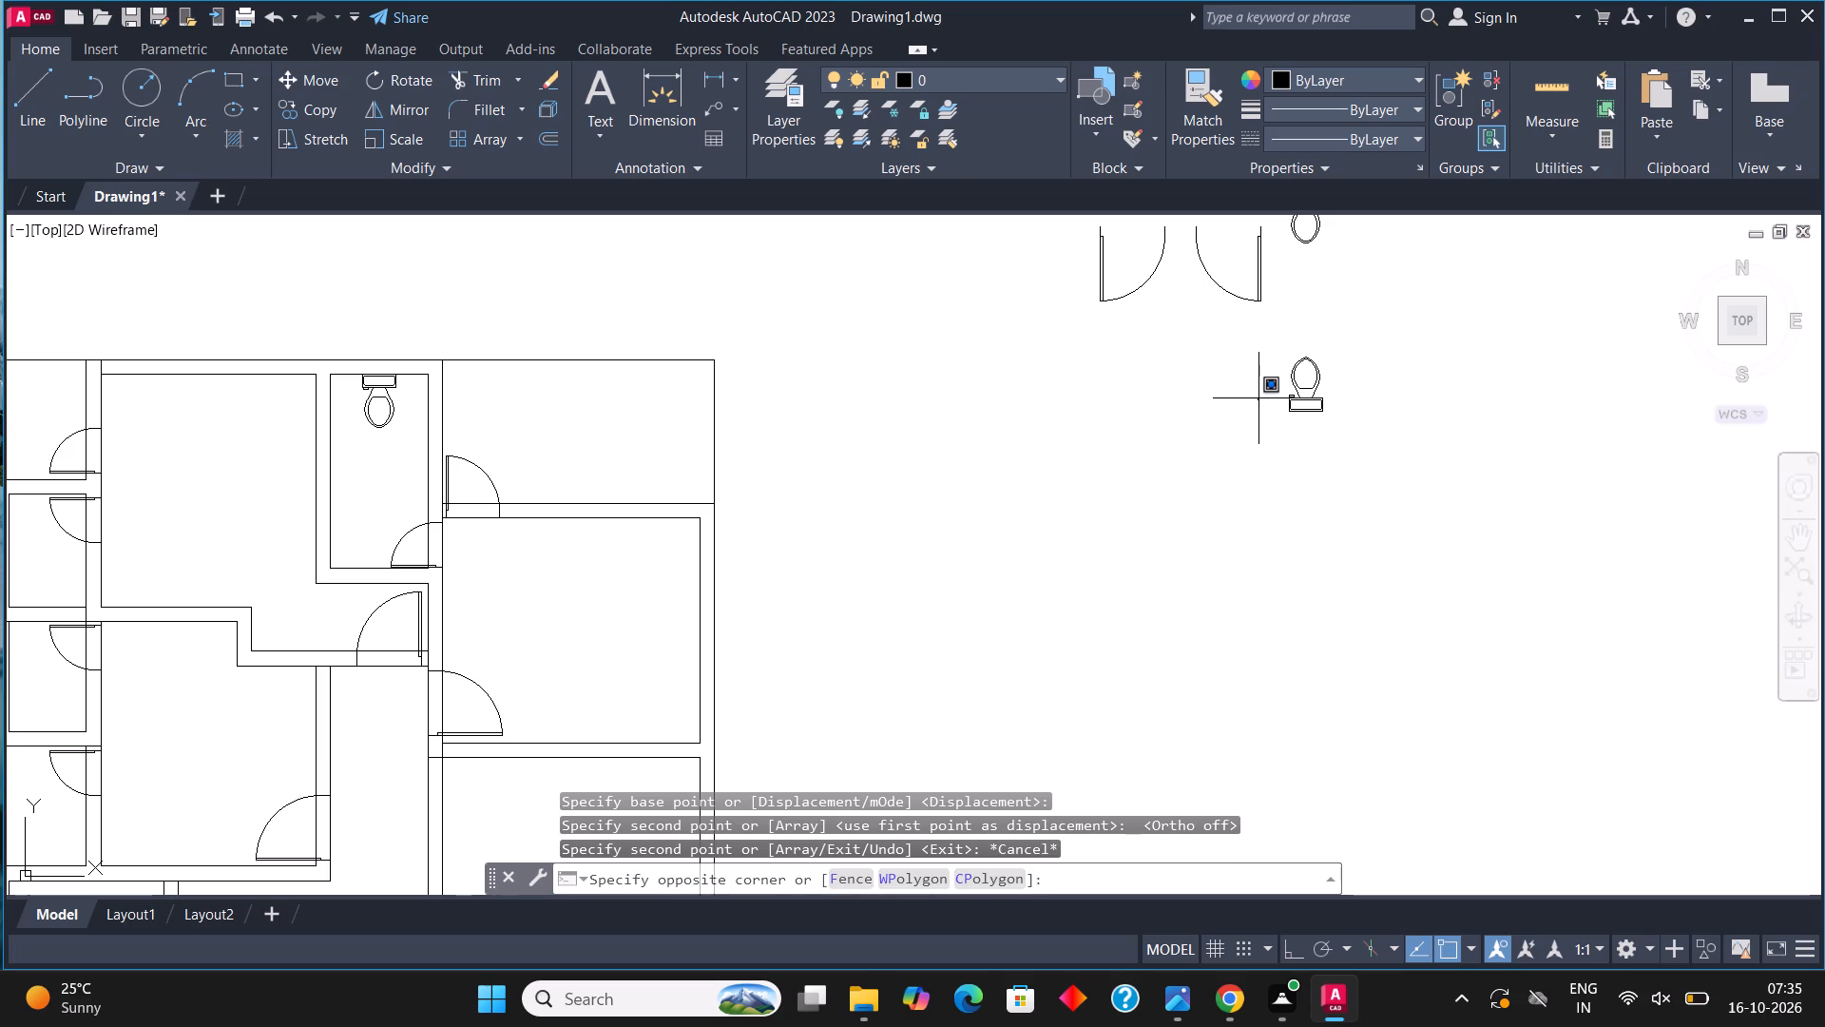
pyautogui.click(1335, 397)
pyautogui.click(1354, 393)
pyautogui.click(1236, 384)
pyautogui.click(308, 106)
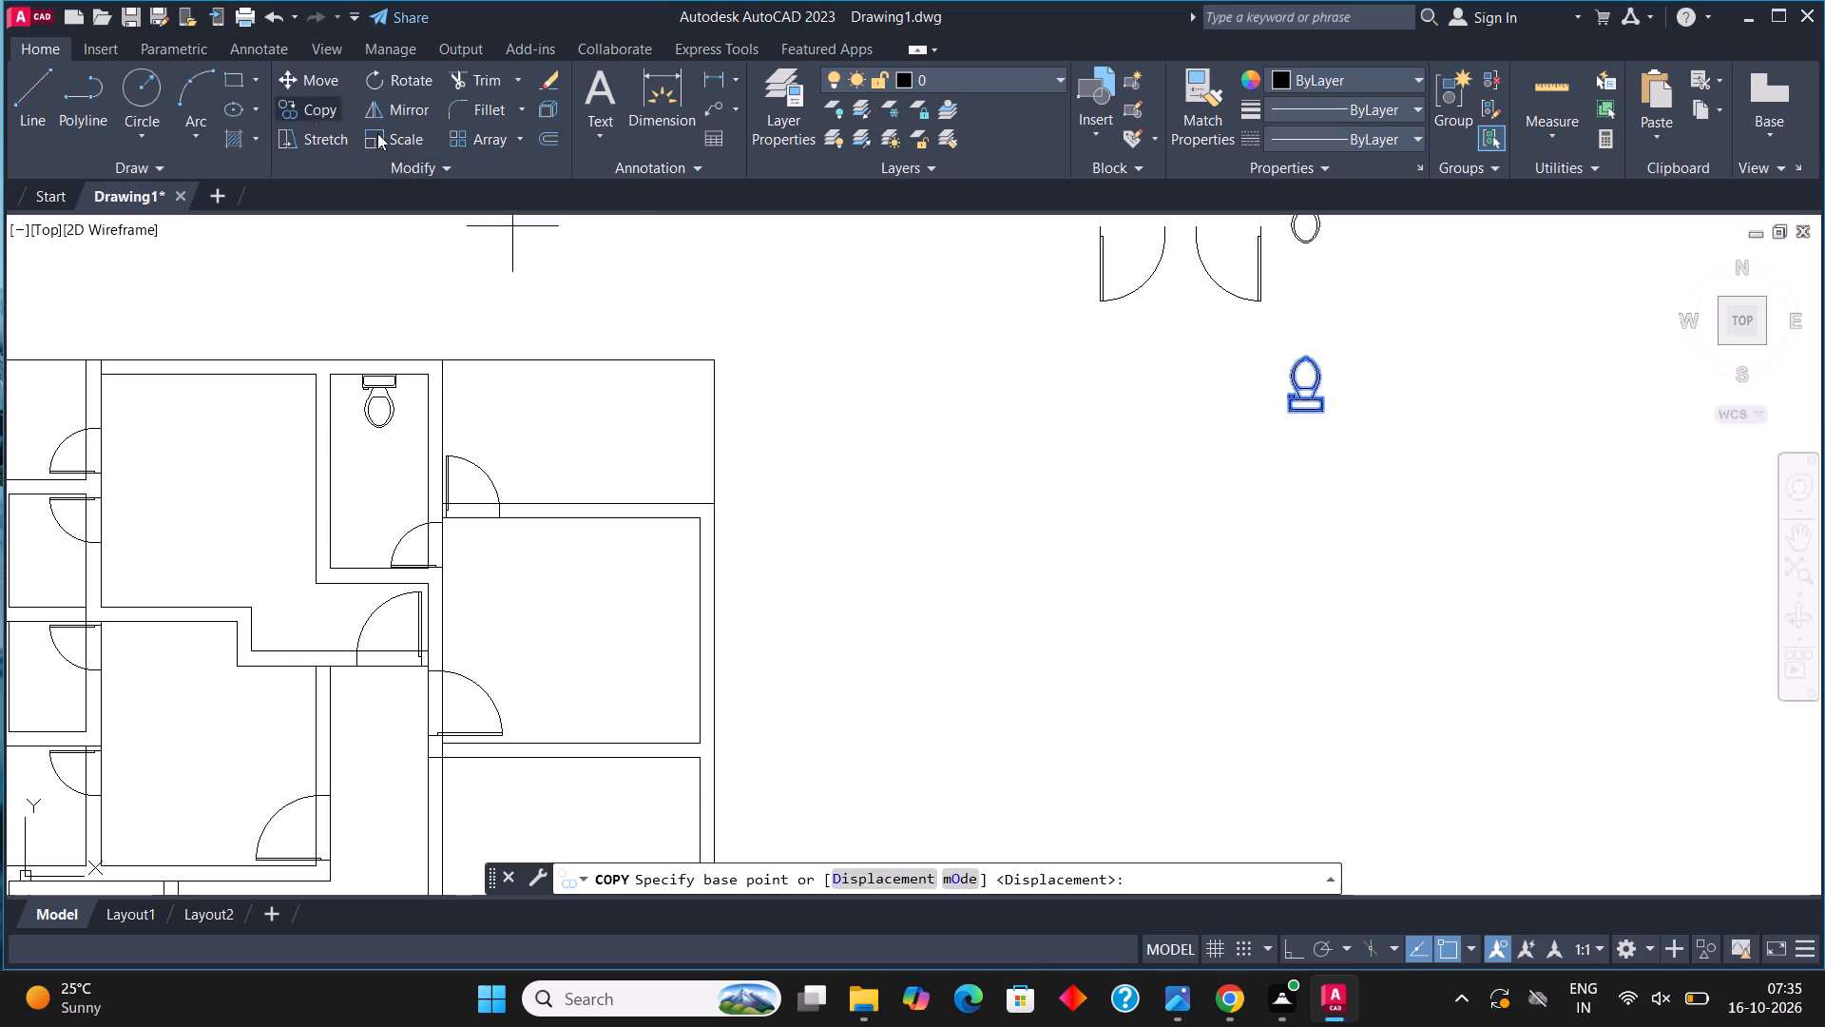
pyautogui.scroll(4, 1329, 420)
pyautogui.moveTo(1157, 360); pyautogui.dragTo(1157, 377)
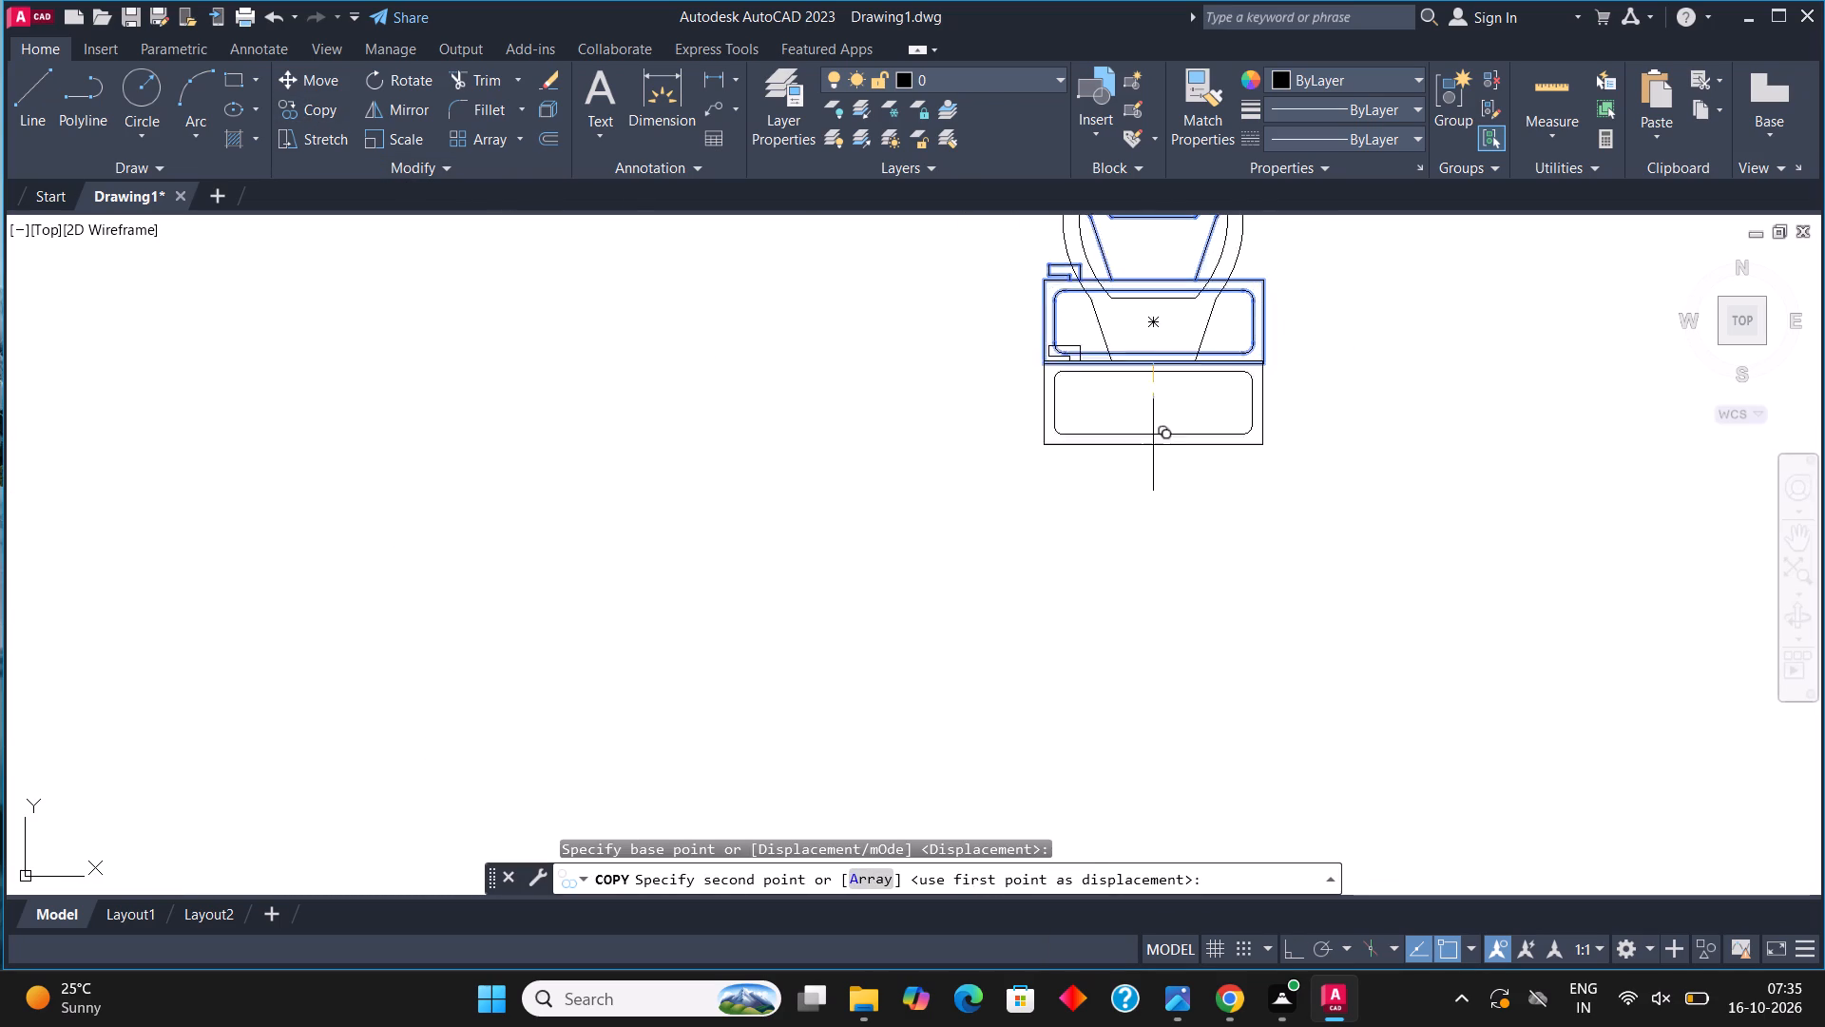
pyautogui.scroll(-4, 793, 798)
pyautogui.moveTo(985, 671); pyautogui.dragTo(1316, 444, button='middle')
pyautogui.scroll(-2, 1314, 462)
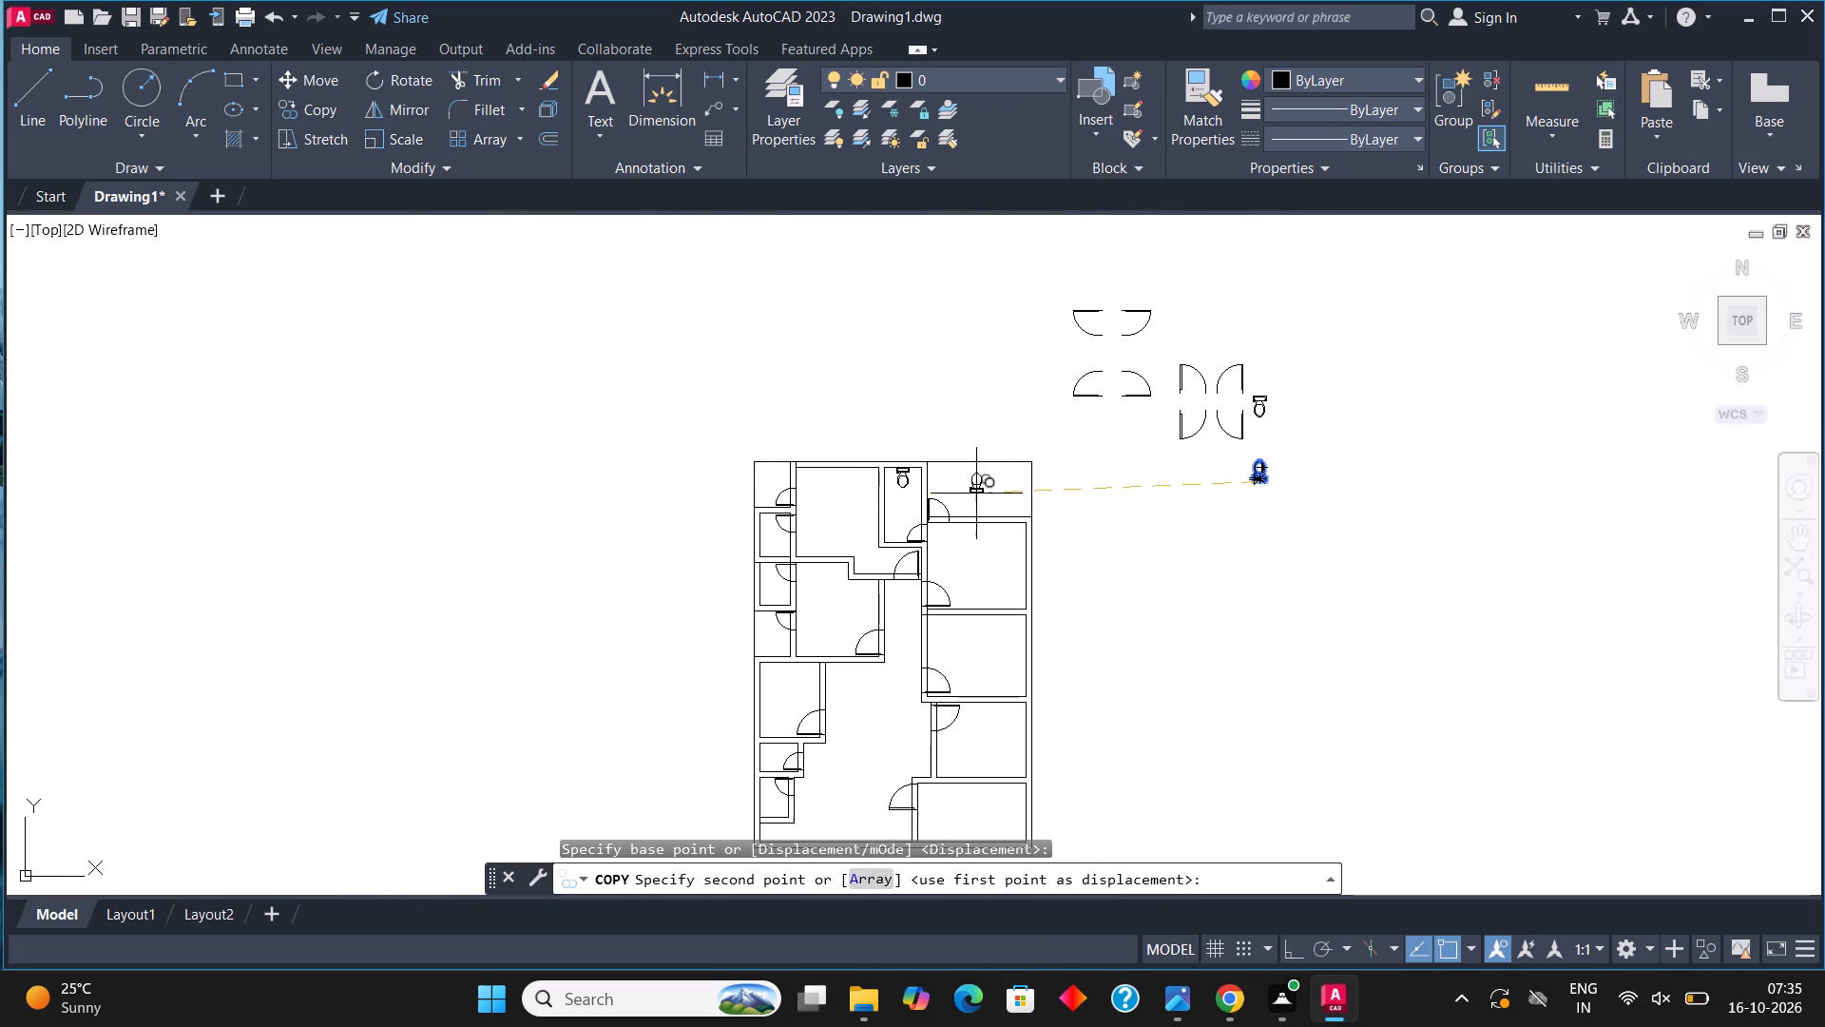
pyautogui.scroll(5, 764, 544)
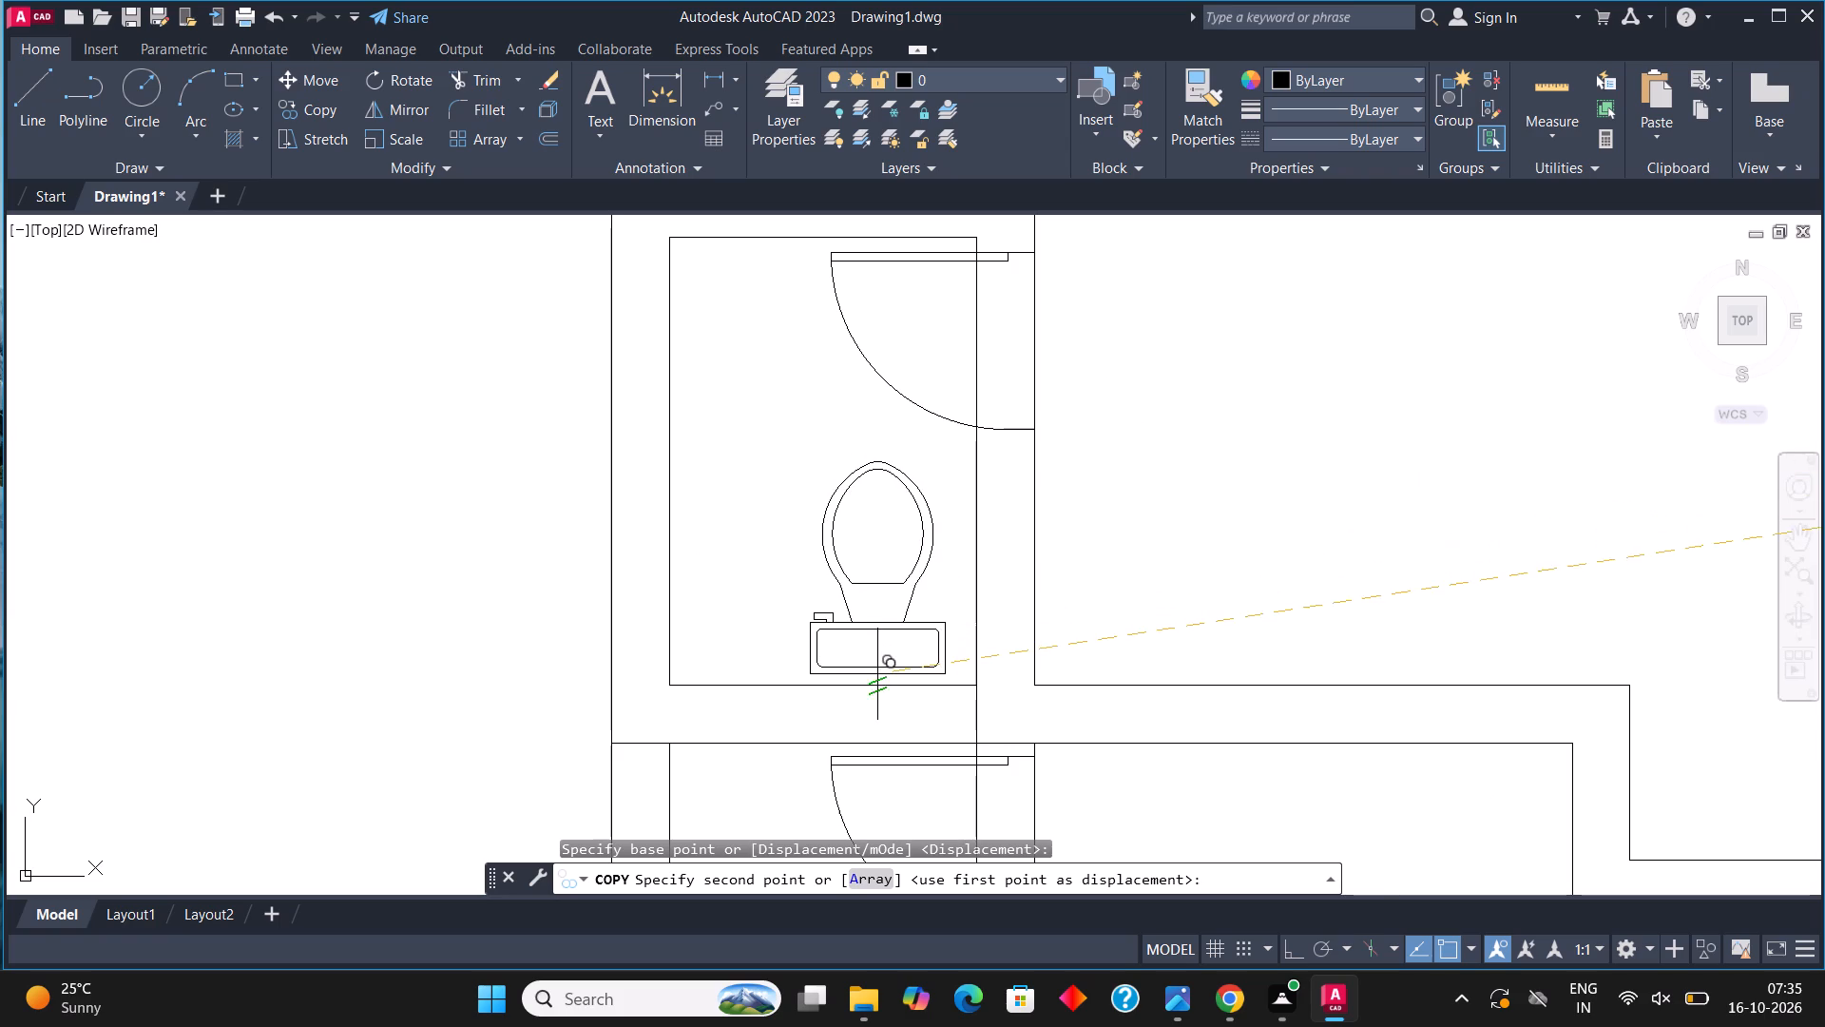
pyautogui.click(876, 681)
# Place another copy of the mirrored toilet in the small west room directly below, against its bottom wall.
pyautogui.scroll(-3, 895, 552)
pyautogui.scroll(4, 886, 698)
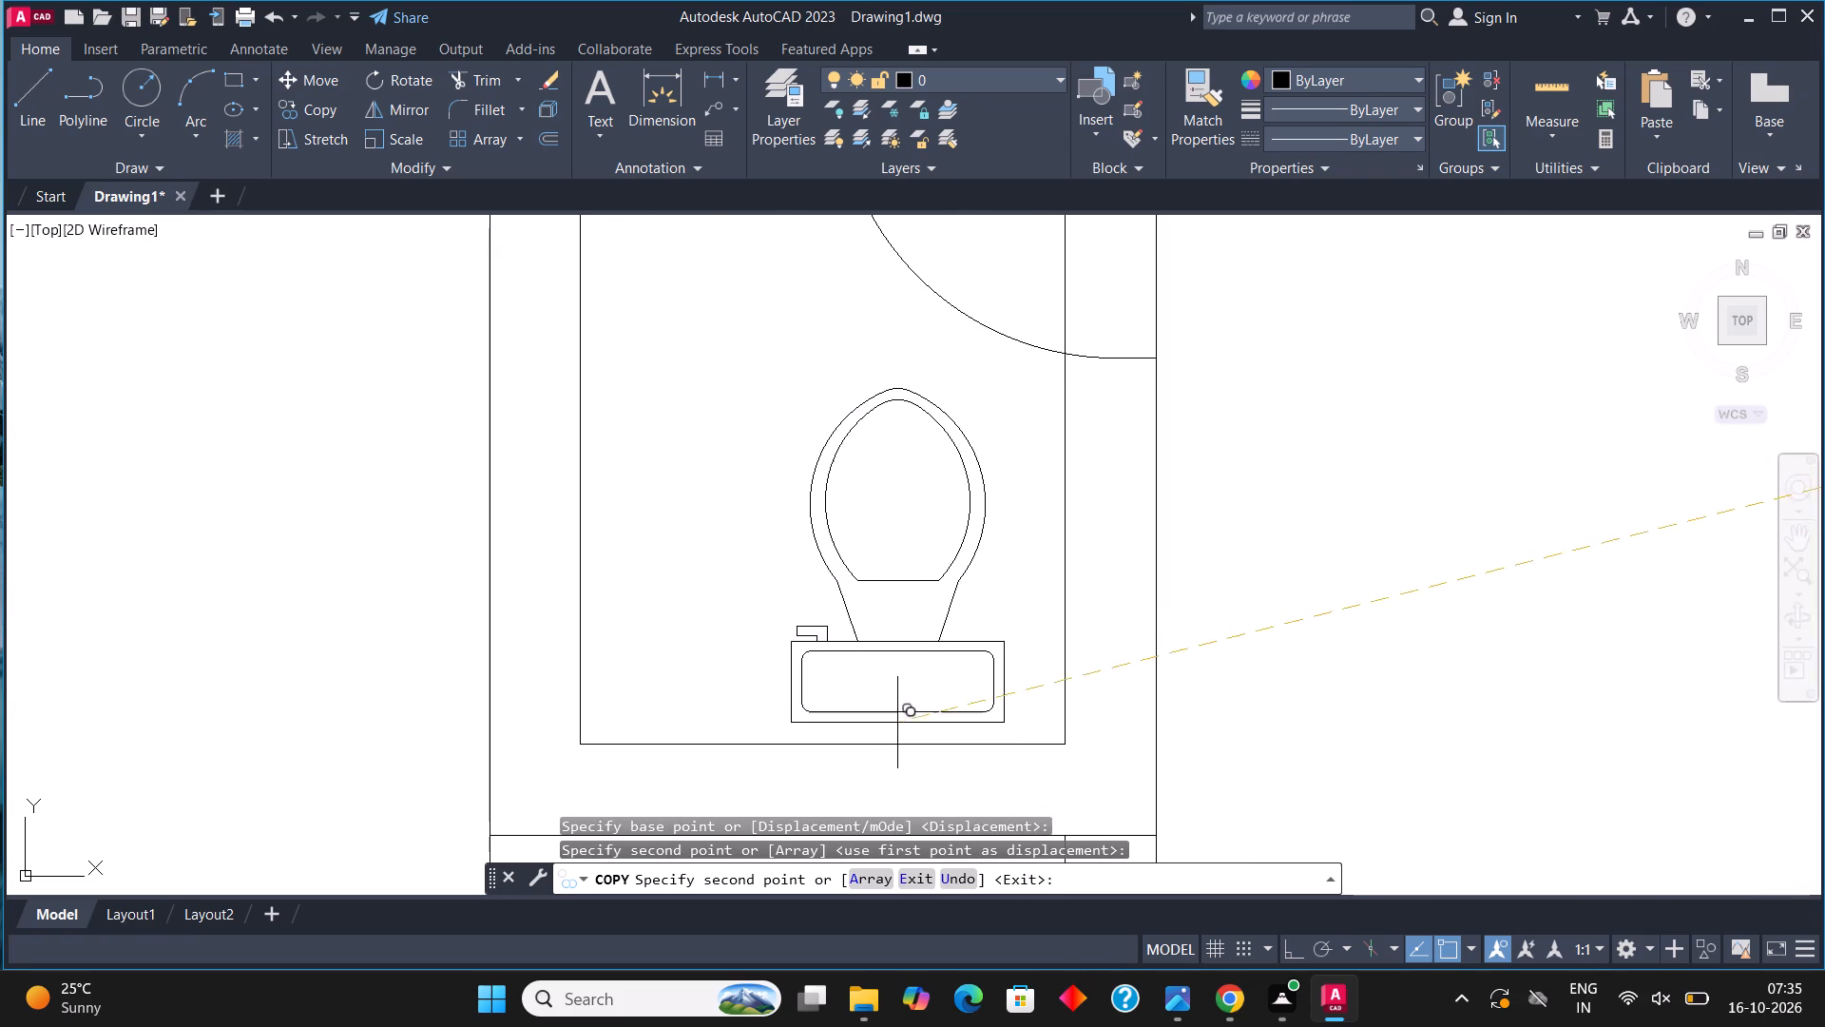
pyautogui.click(911, 743)
pyautogui.scroll(-4, 792, 630)
pyautogui.press('Escape')
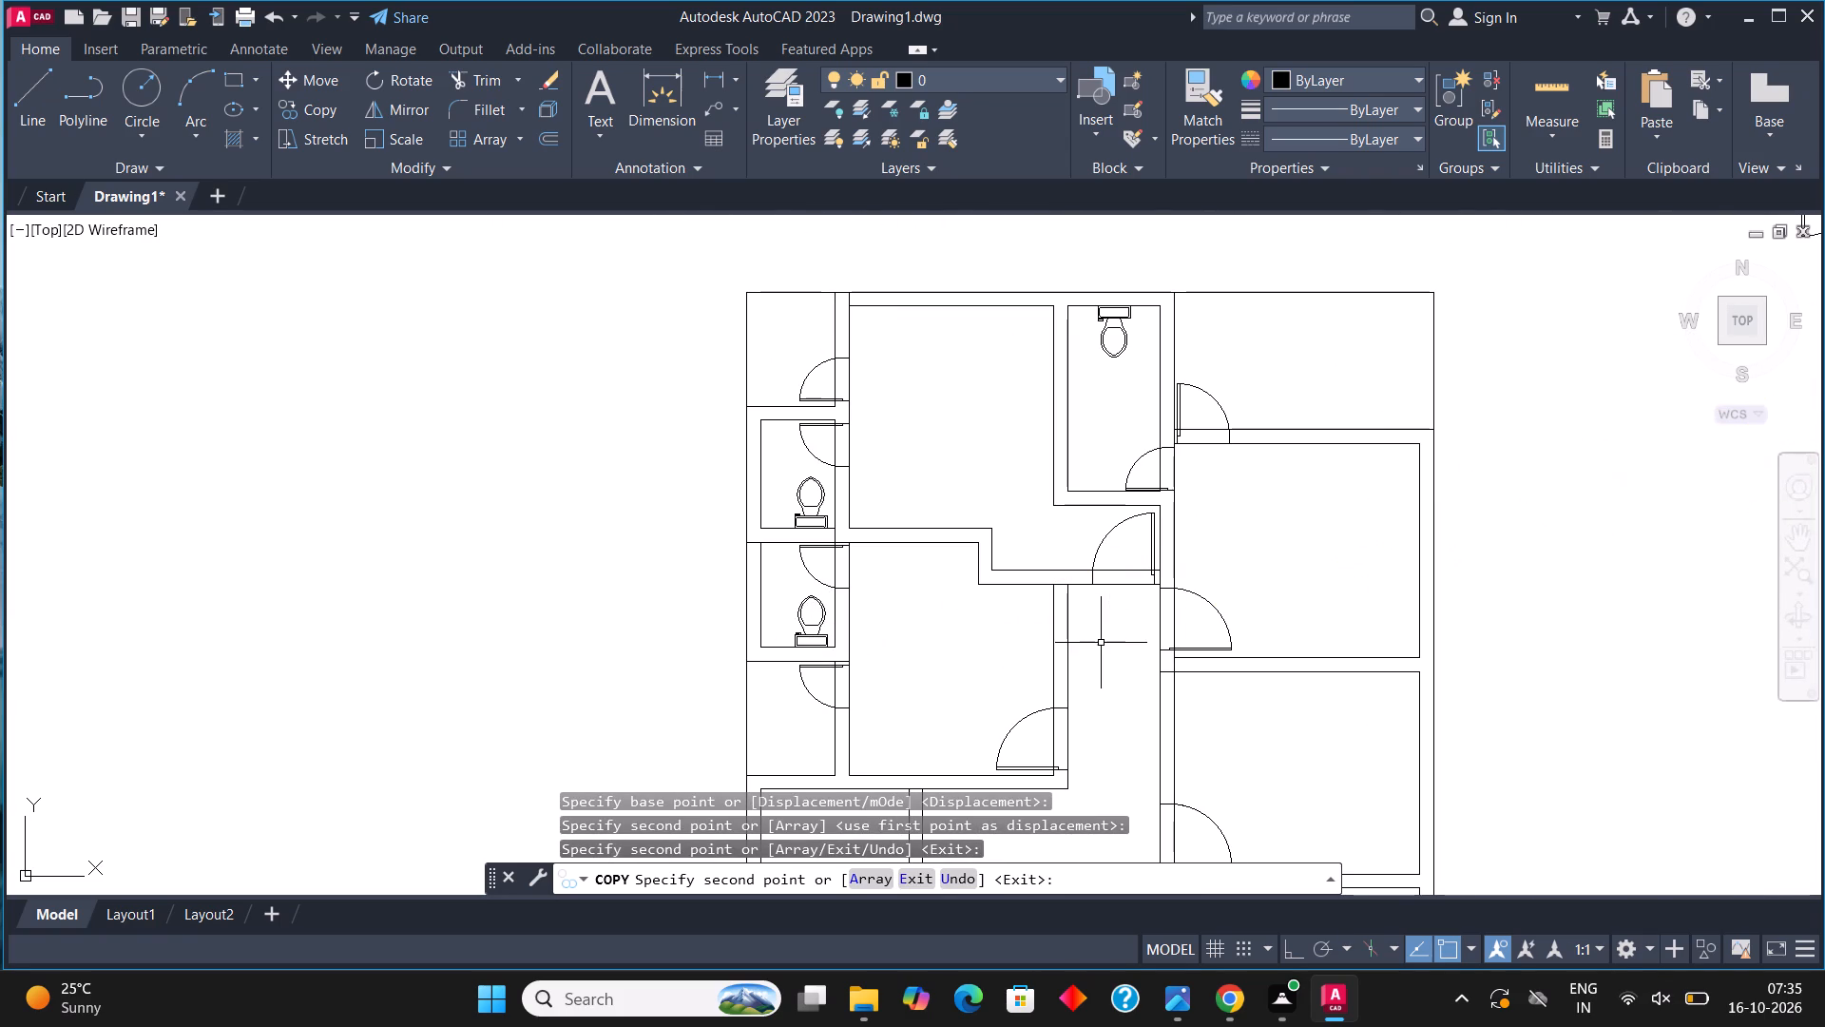
# Copy that toilet into the southernmost small west room, with its tank against the bottom wall.
pyautogui.click(801, 627)
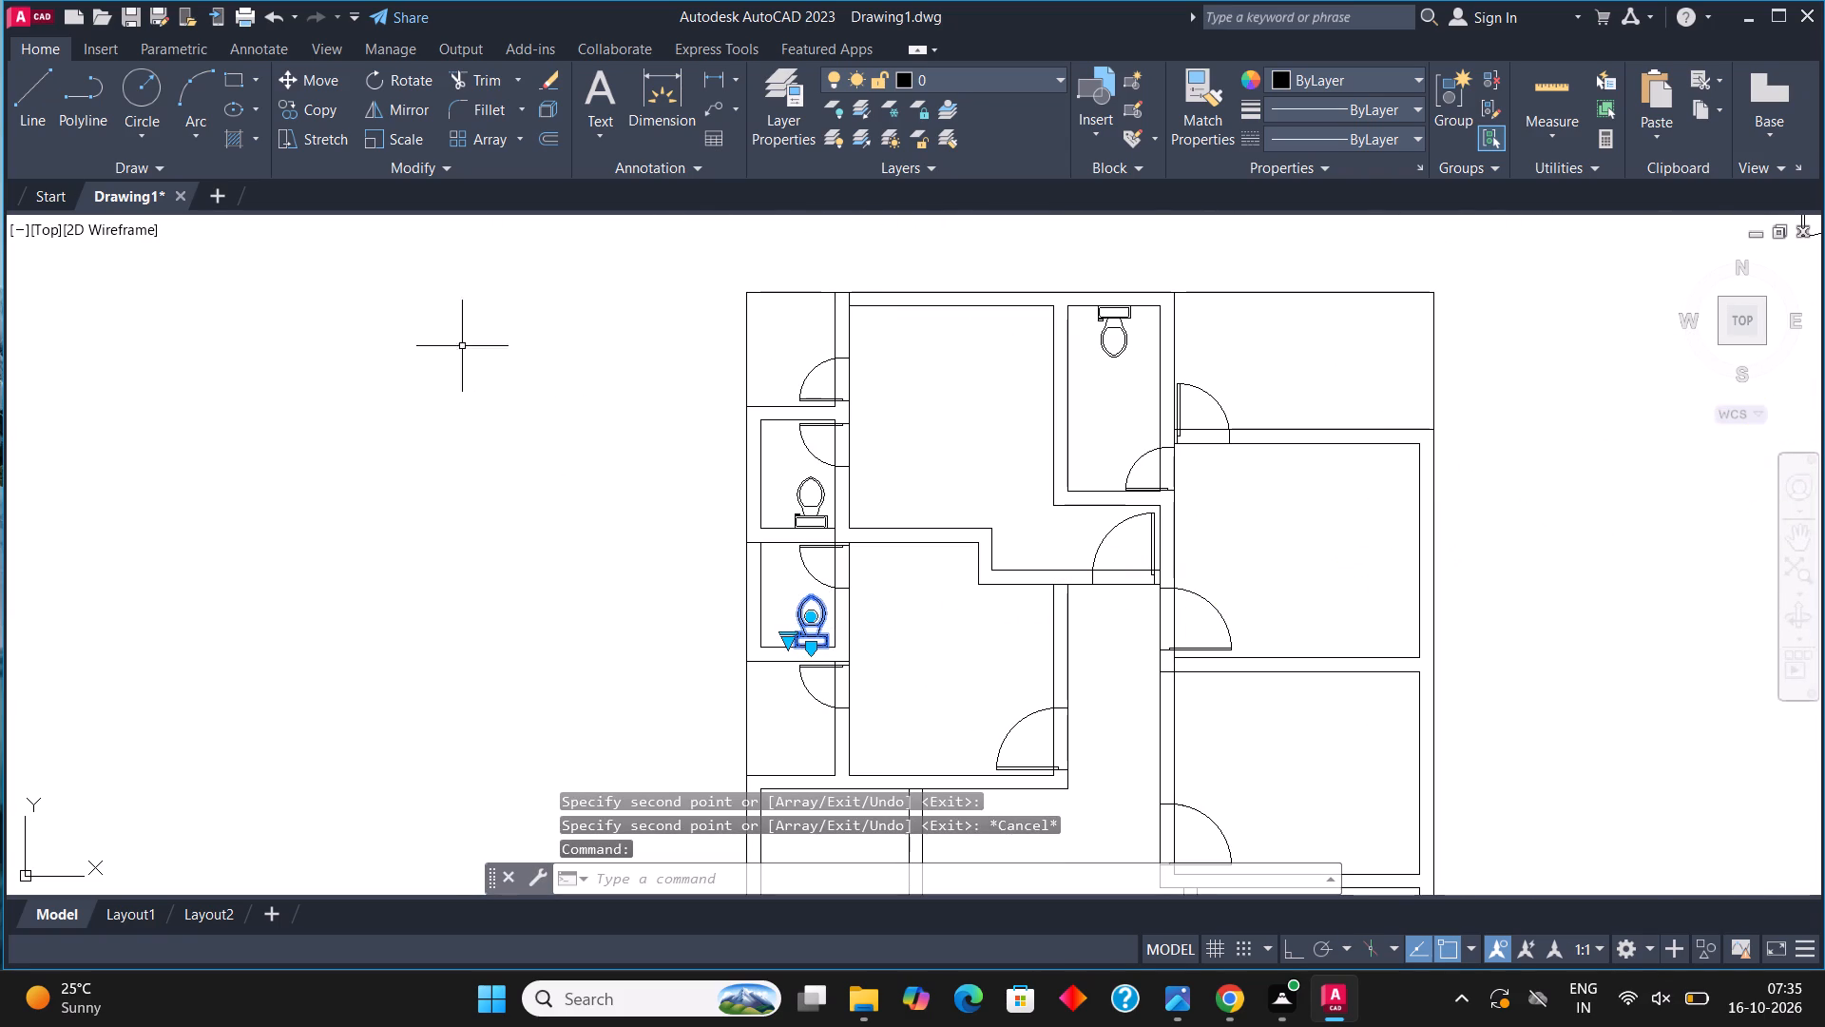
pyautogui.click(314, 112)
pyautogui.scroll(5, 783, 647)
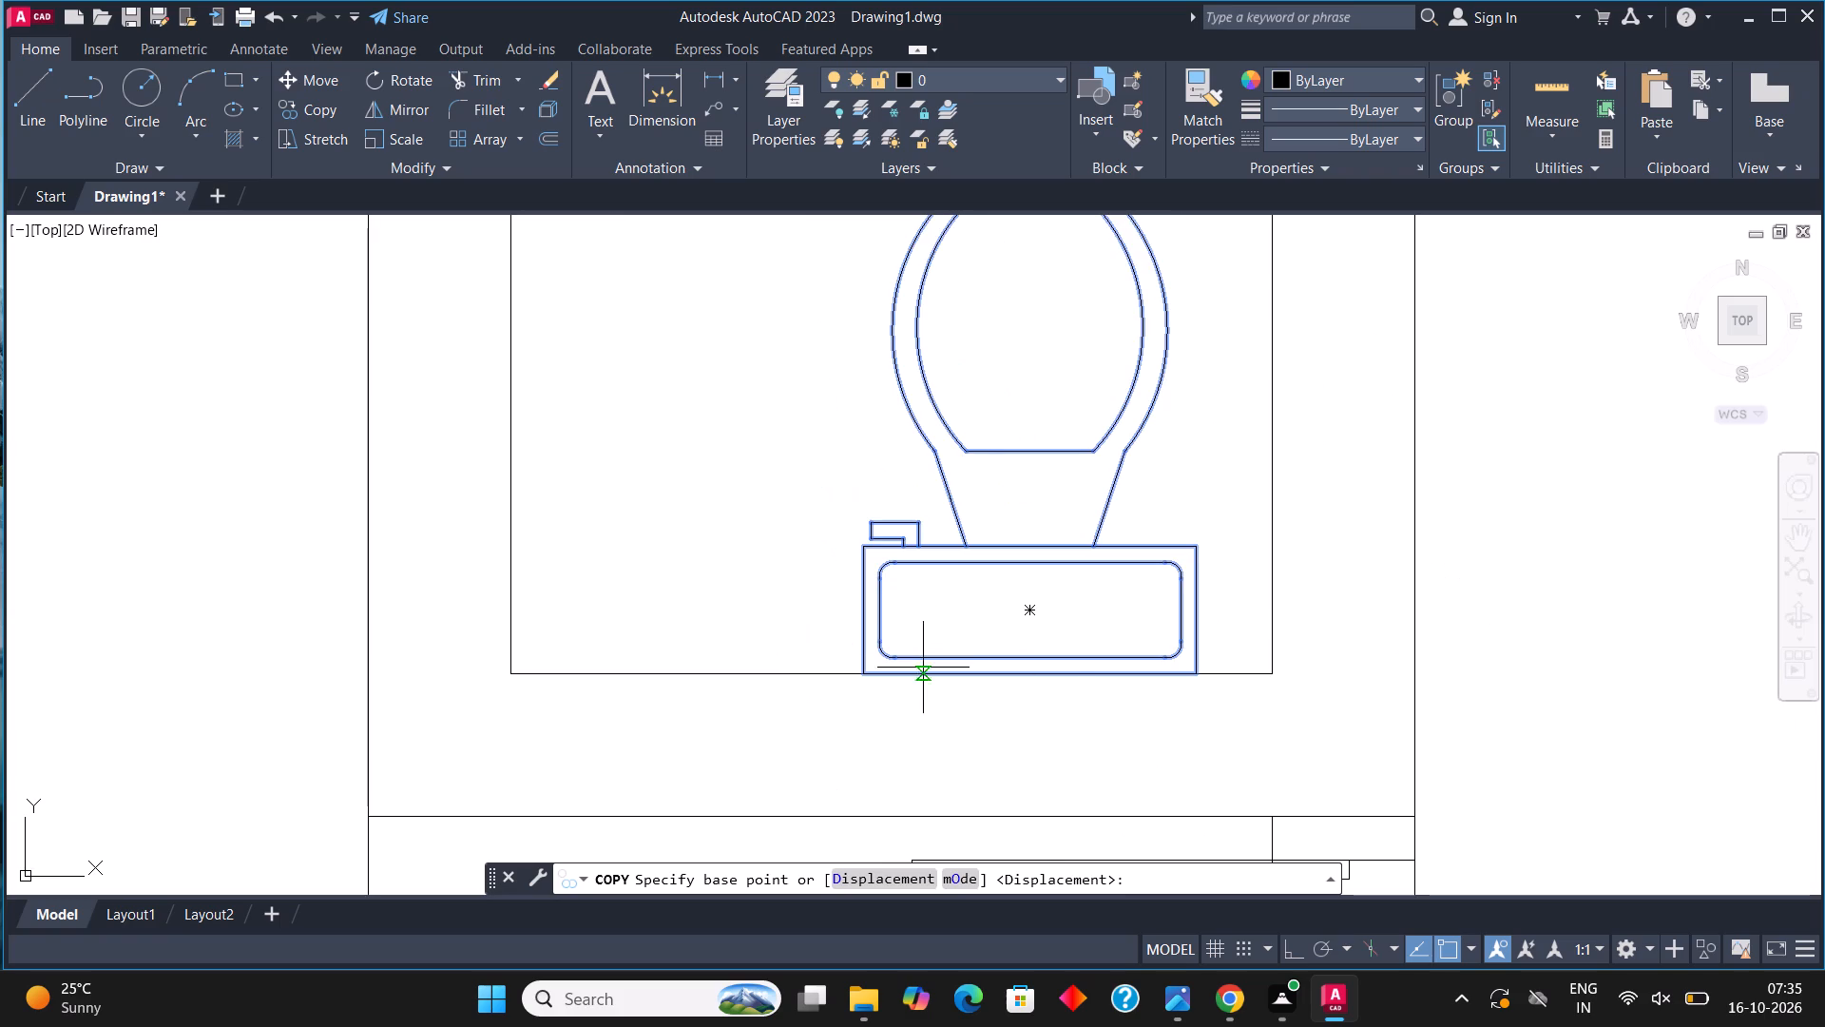
pyautogui.click(1037, 676)
pyautogui.scroll(-5, 1052, 588)
pyautogui.moveTo(1040, 780); pyautogui.dragTo(1047, 577, button='middle')
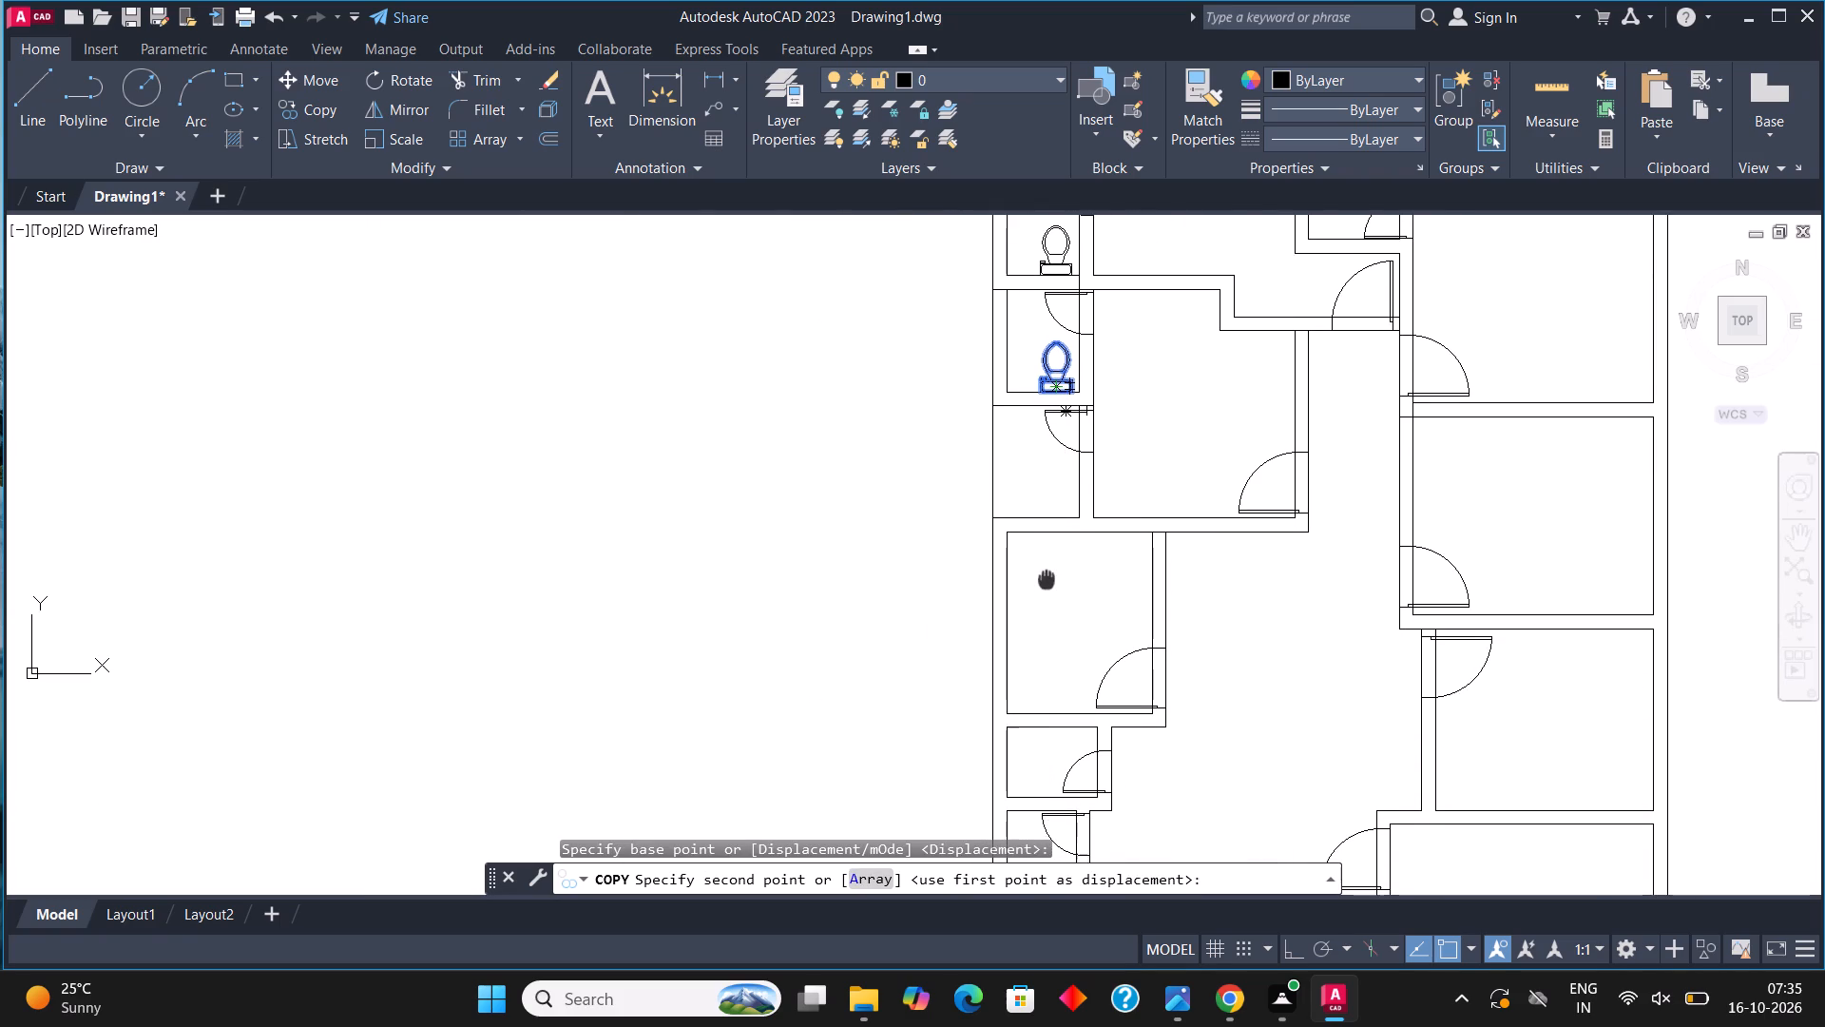
pyautogui.scroll(-2, 1047, 577)
pyautogui.scroll(3, 1066, 724)
pyautogui.scroll(2, 935, 667)
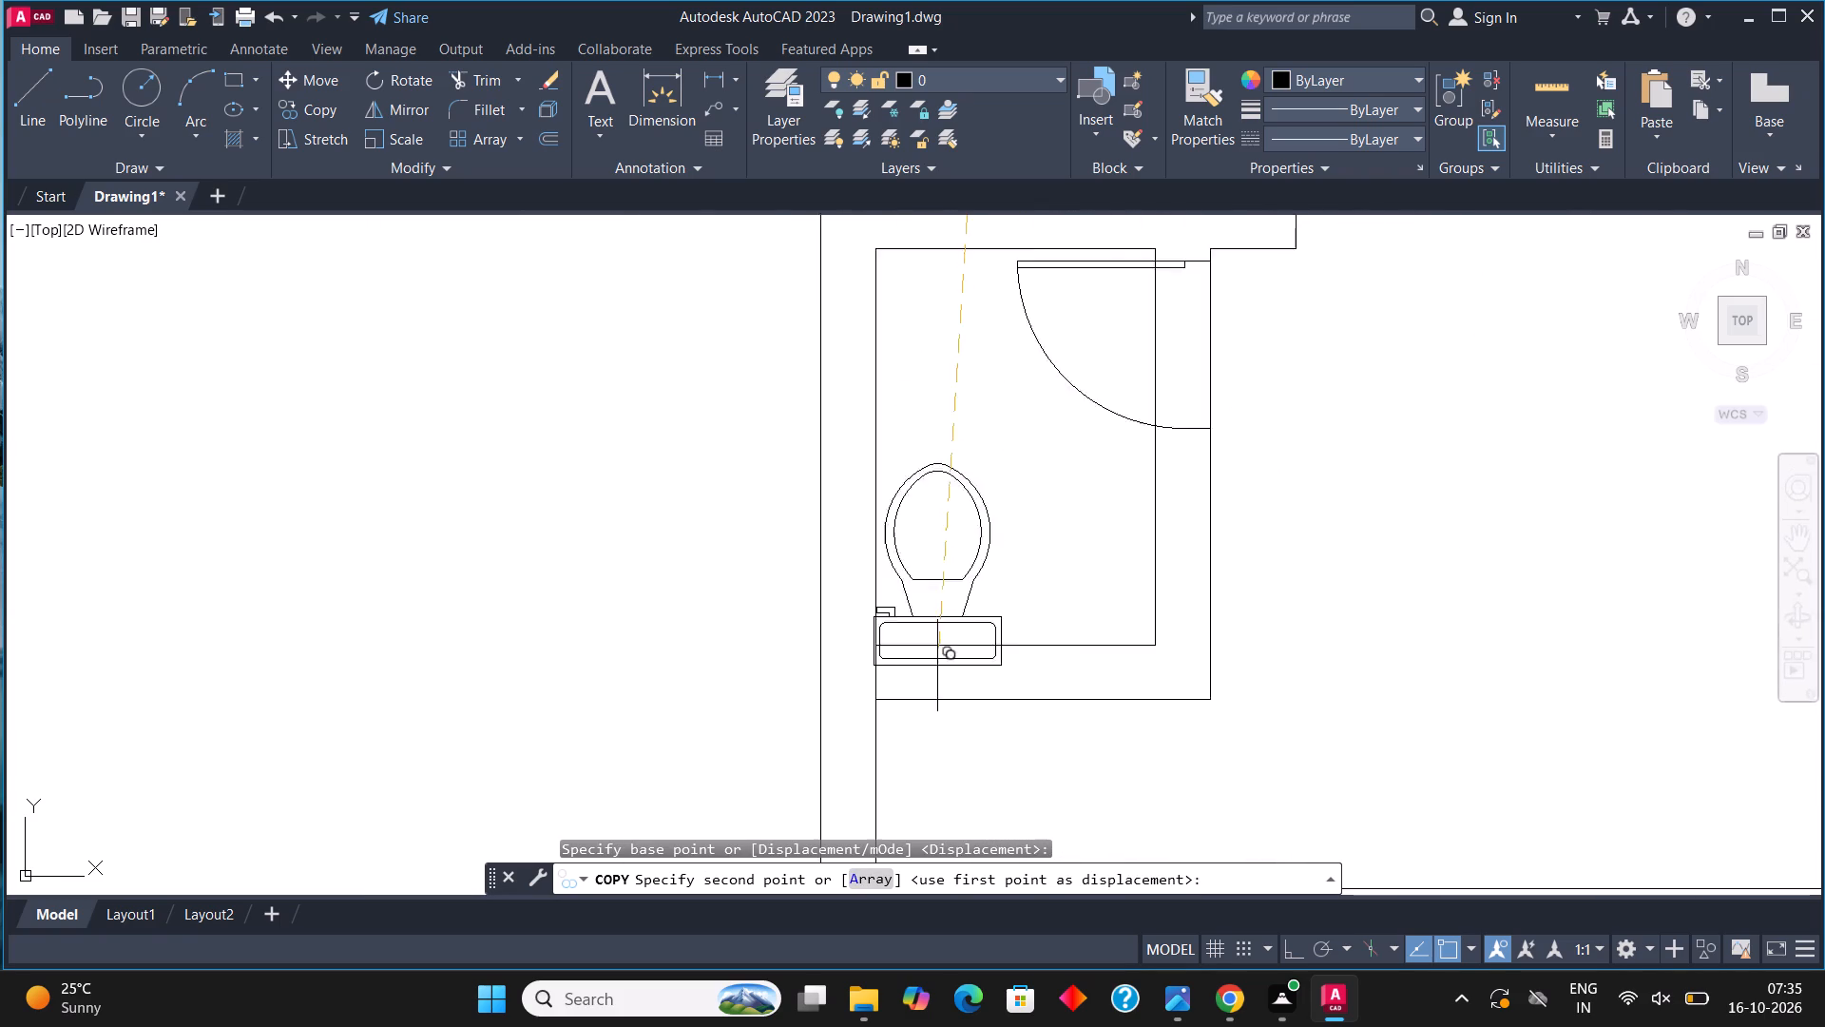
pyautogui.scroll(2, 937, 666)
pyautogui.click(1240, 615)
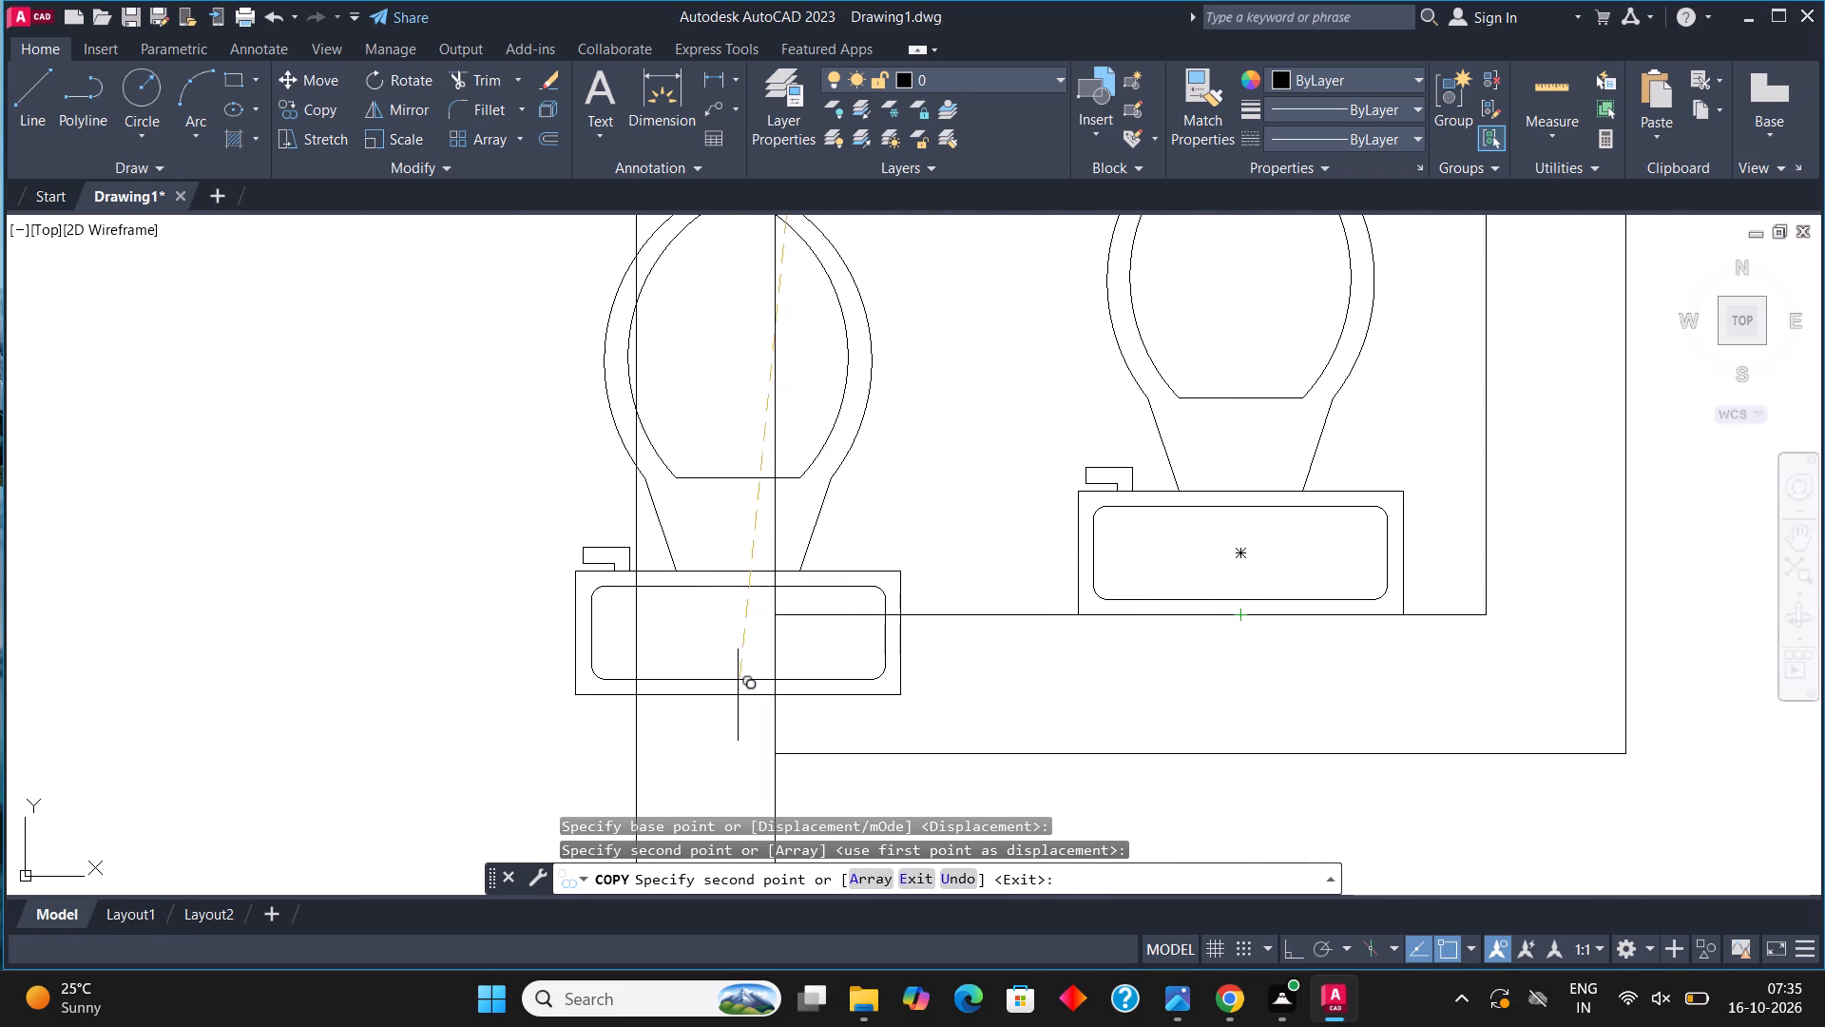
pyautogui.scroll(-4, 615, 686)
pyautogui.press('Escape')
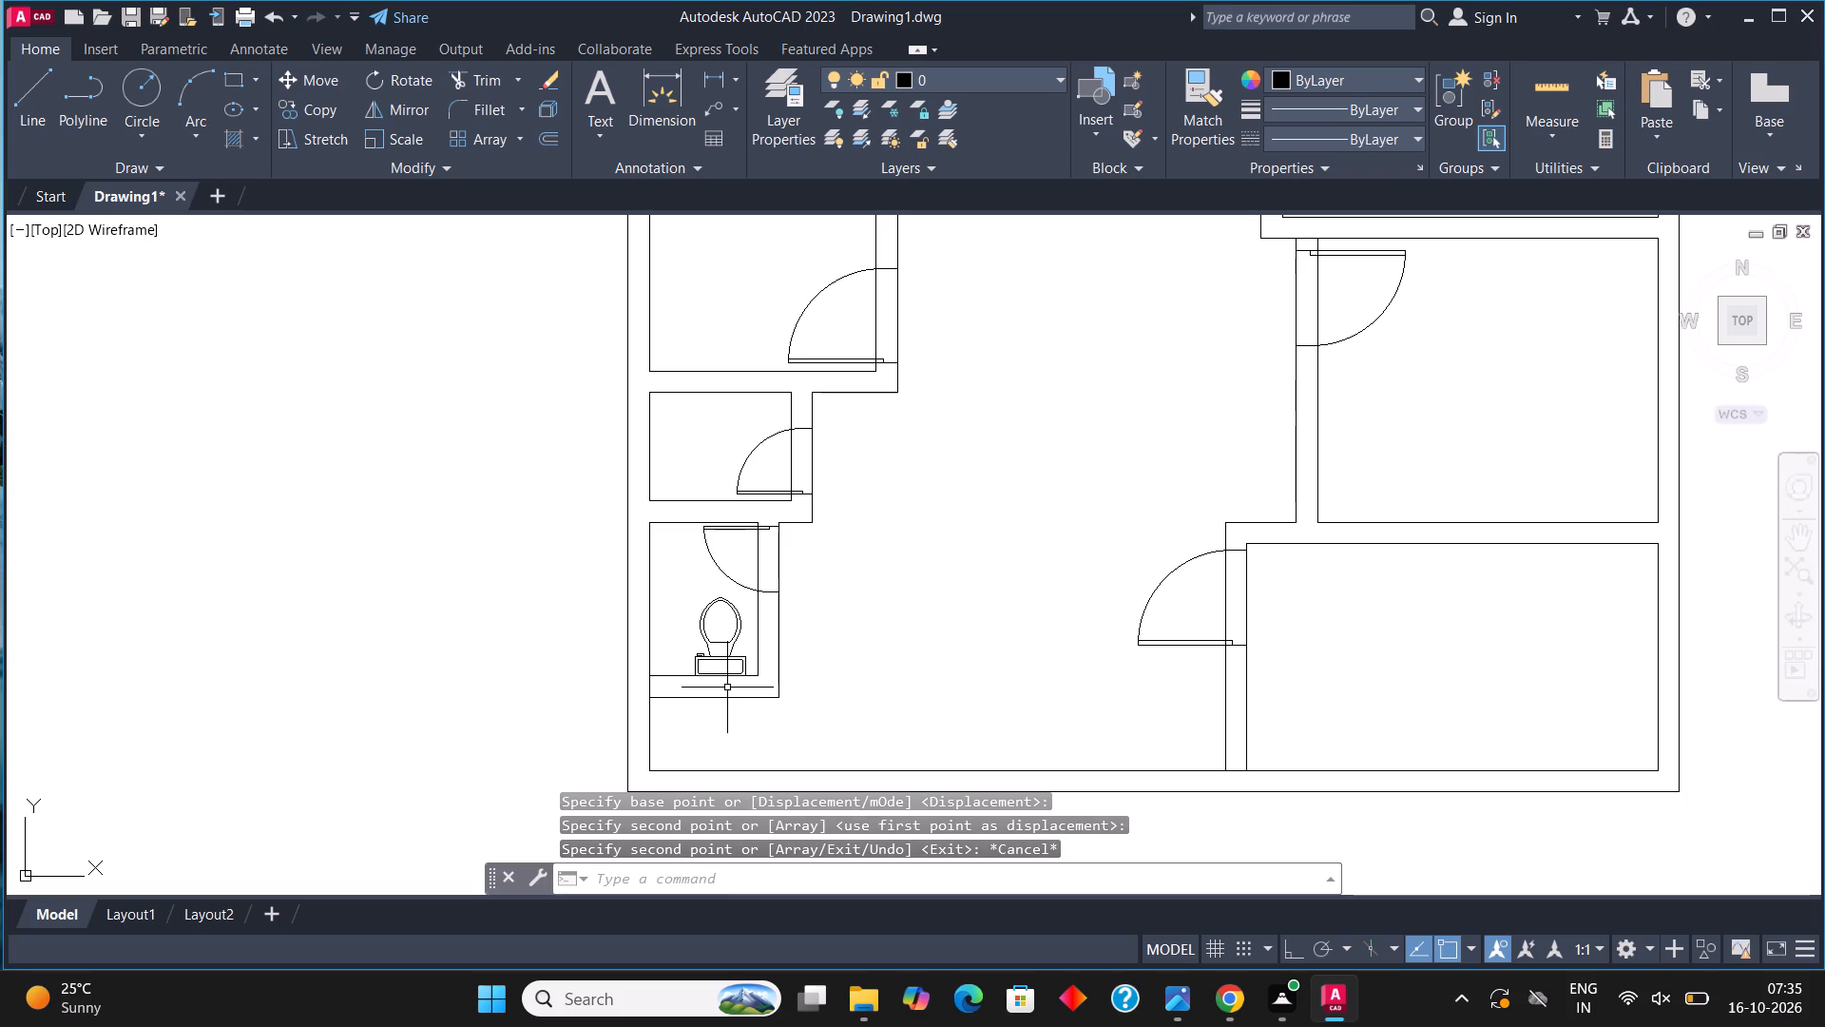
# Trim the wall lines across the door openings of the two southernmost small west rooms and the southeast room.
pyautogui.click(473, 79)
pyautogui.click(747, 560)
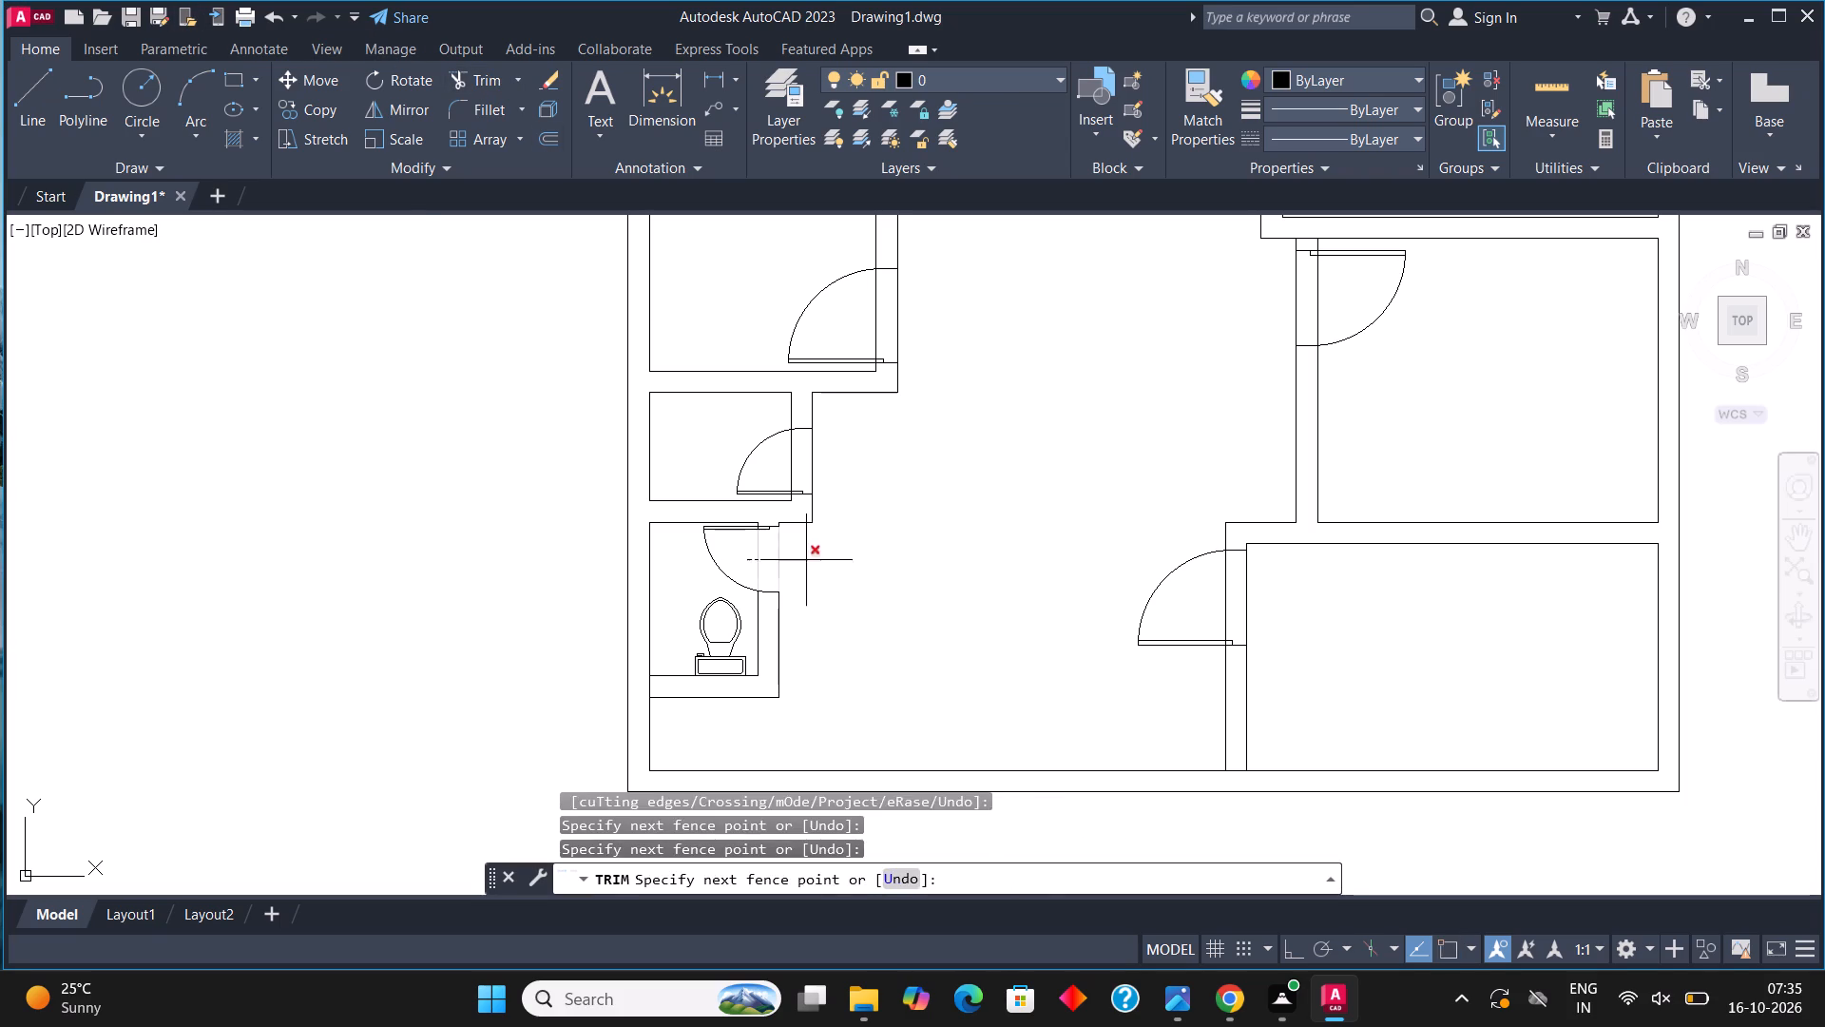
pyautogui.click(806, 560)
pyautogui.click(782, 455)
pyautogui.click(858, 455)
pyautogui.click(1230, 601)
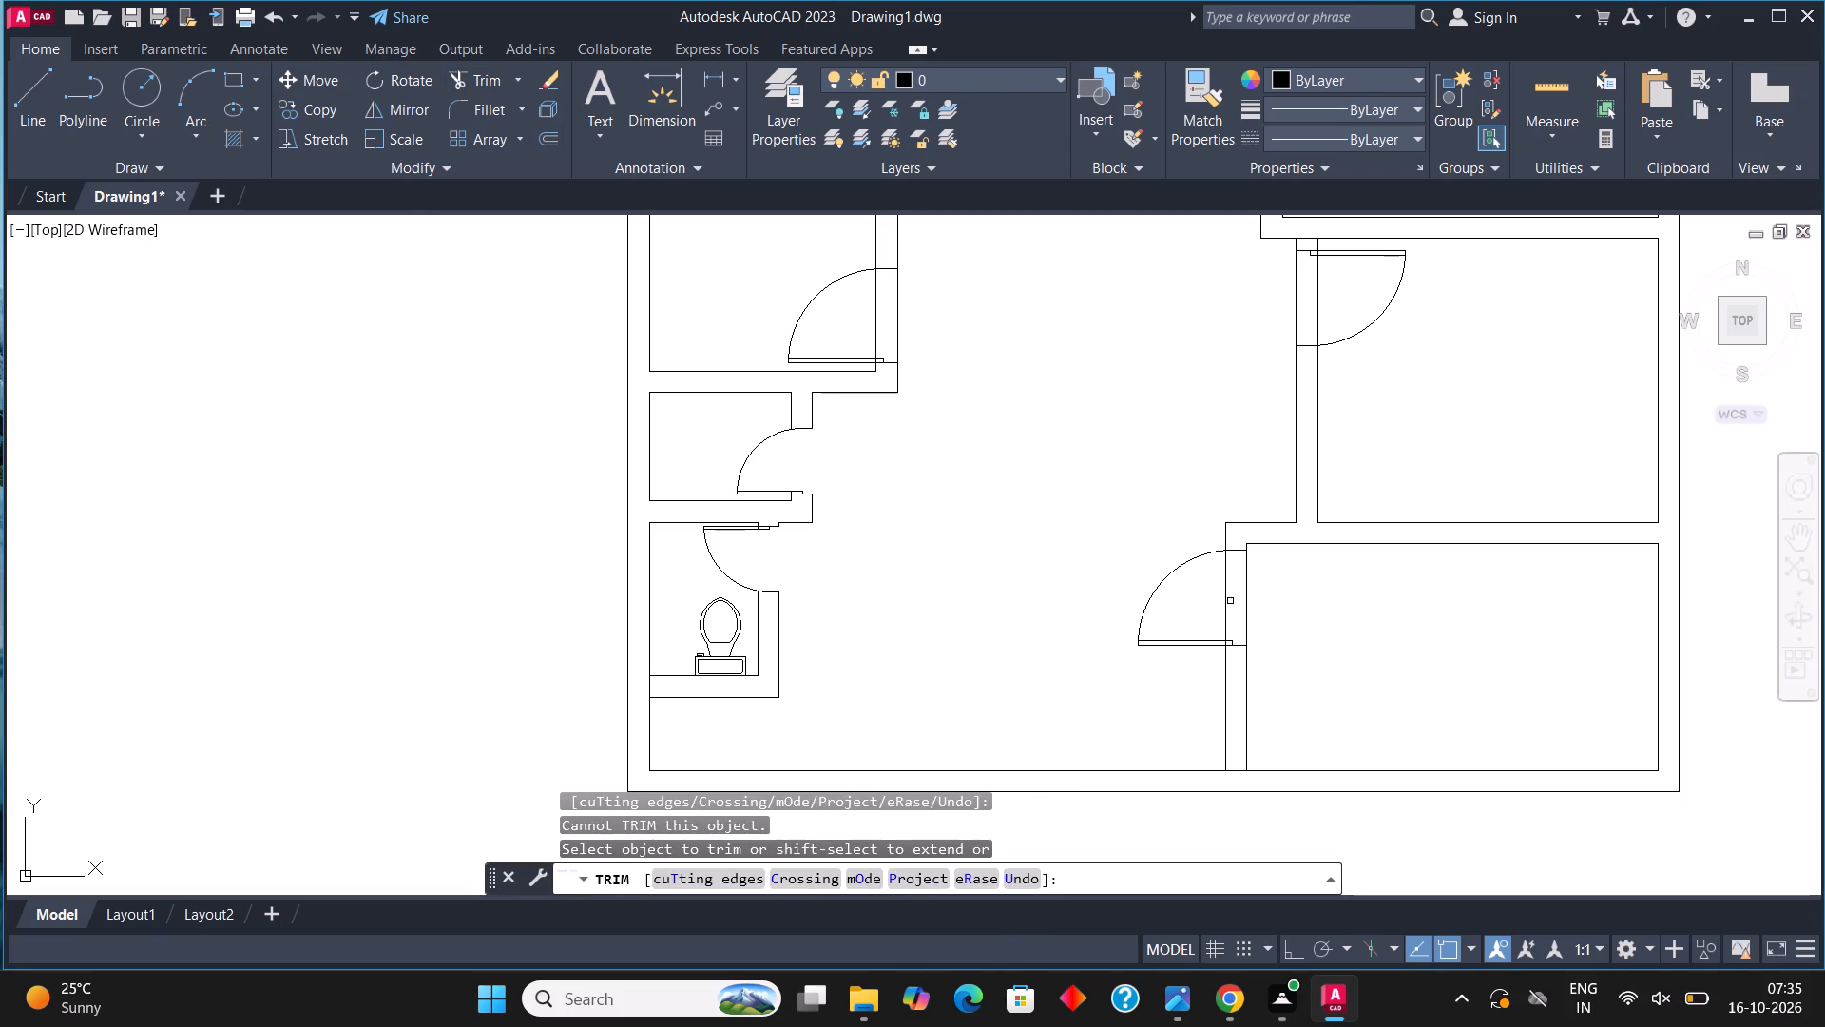
pyautogui.click(1310, 602)
pyautogui.click(1212, 601)
pyautogui.click(1316, 601)
# Trim the wall lines across the door openings of the larger southwest room and the two middle east rooms.
pyautogui.moveTo(899, 372); pyautogui.dragTo(890, 403, button='middle')
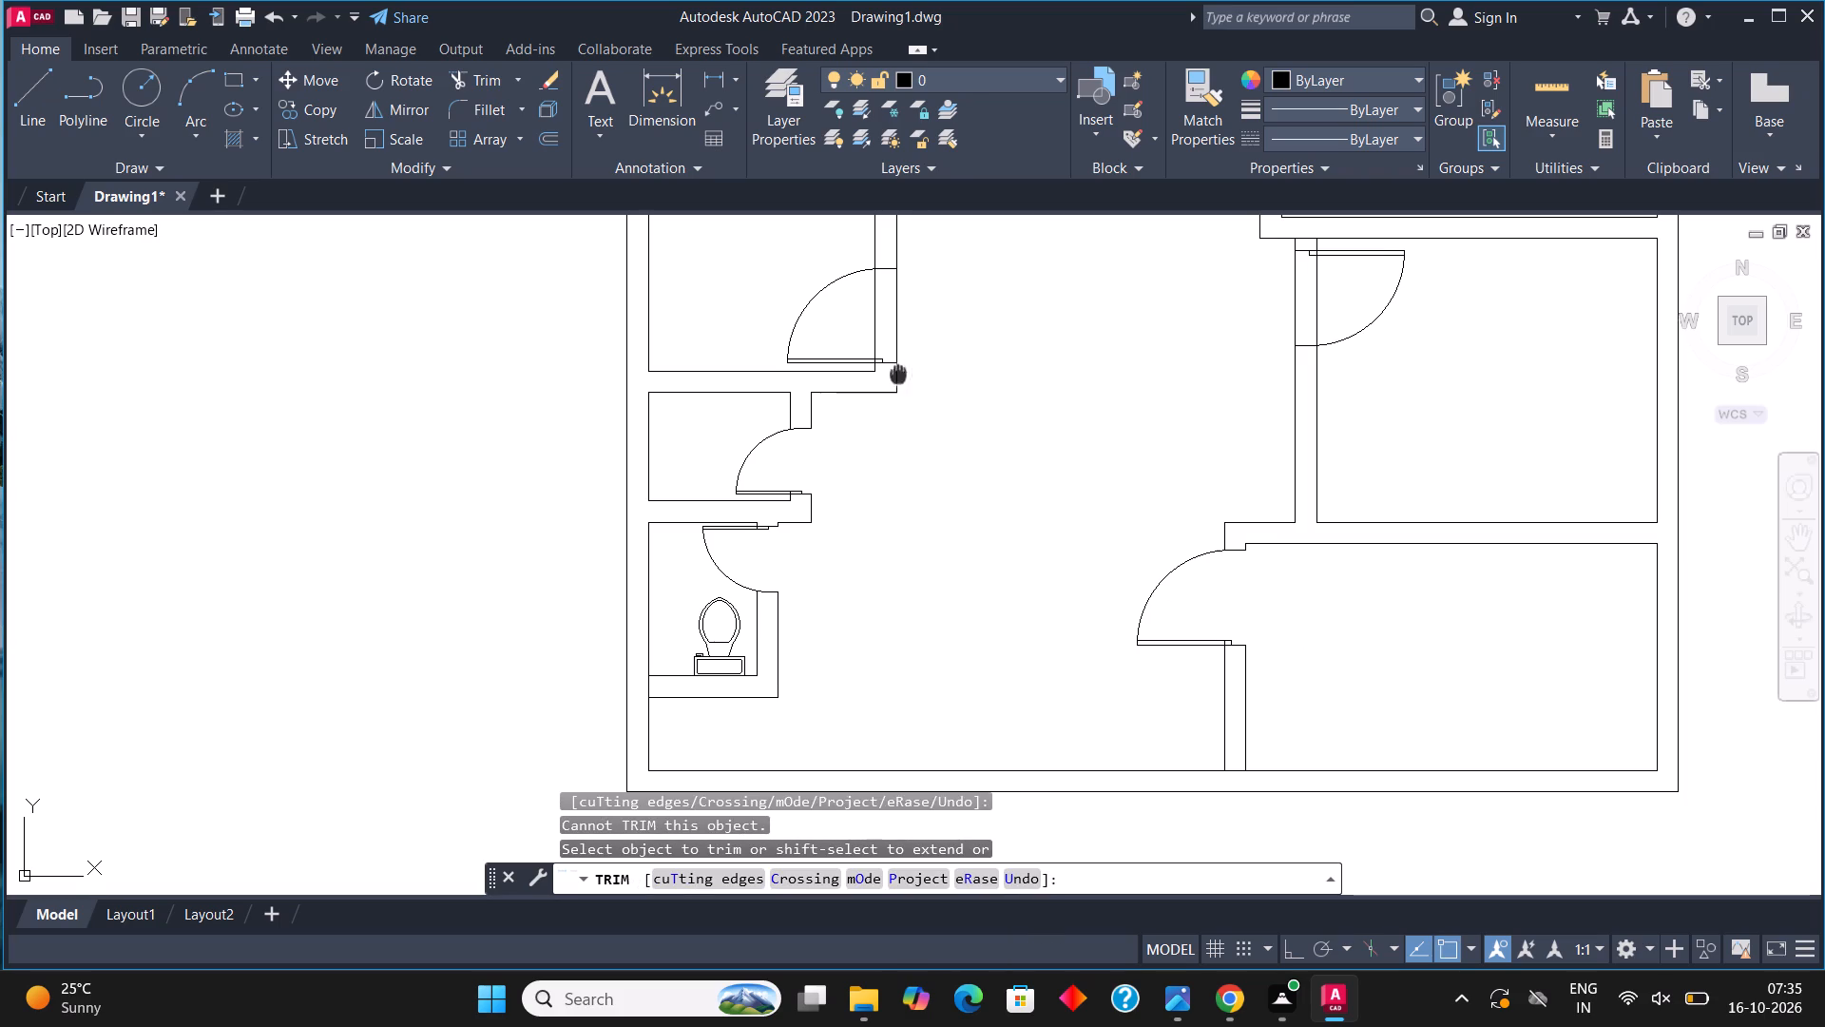
pyautogui.moveTo(890, 403); pyautogui.dragTo(877, 554, button='middle')
pyautogui.click(810, 501)
pyautogui.click(929, 501)
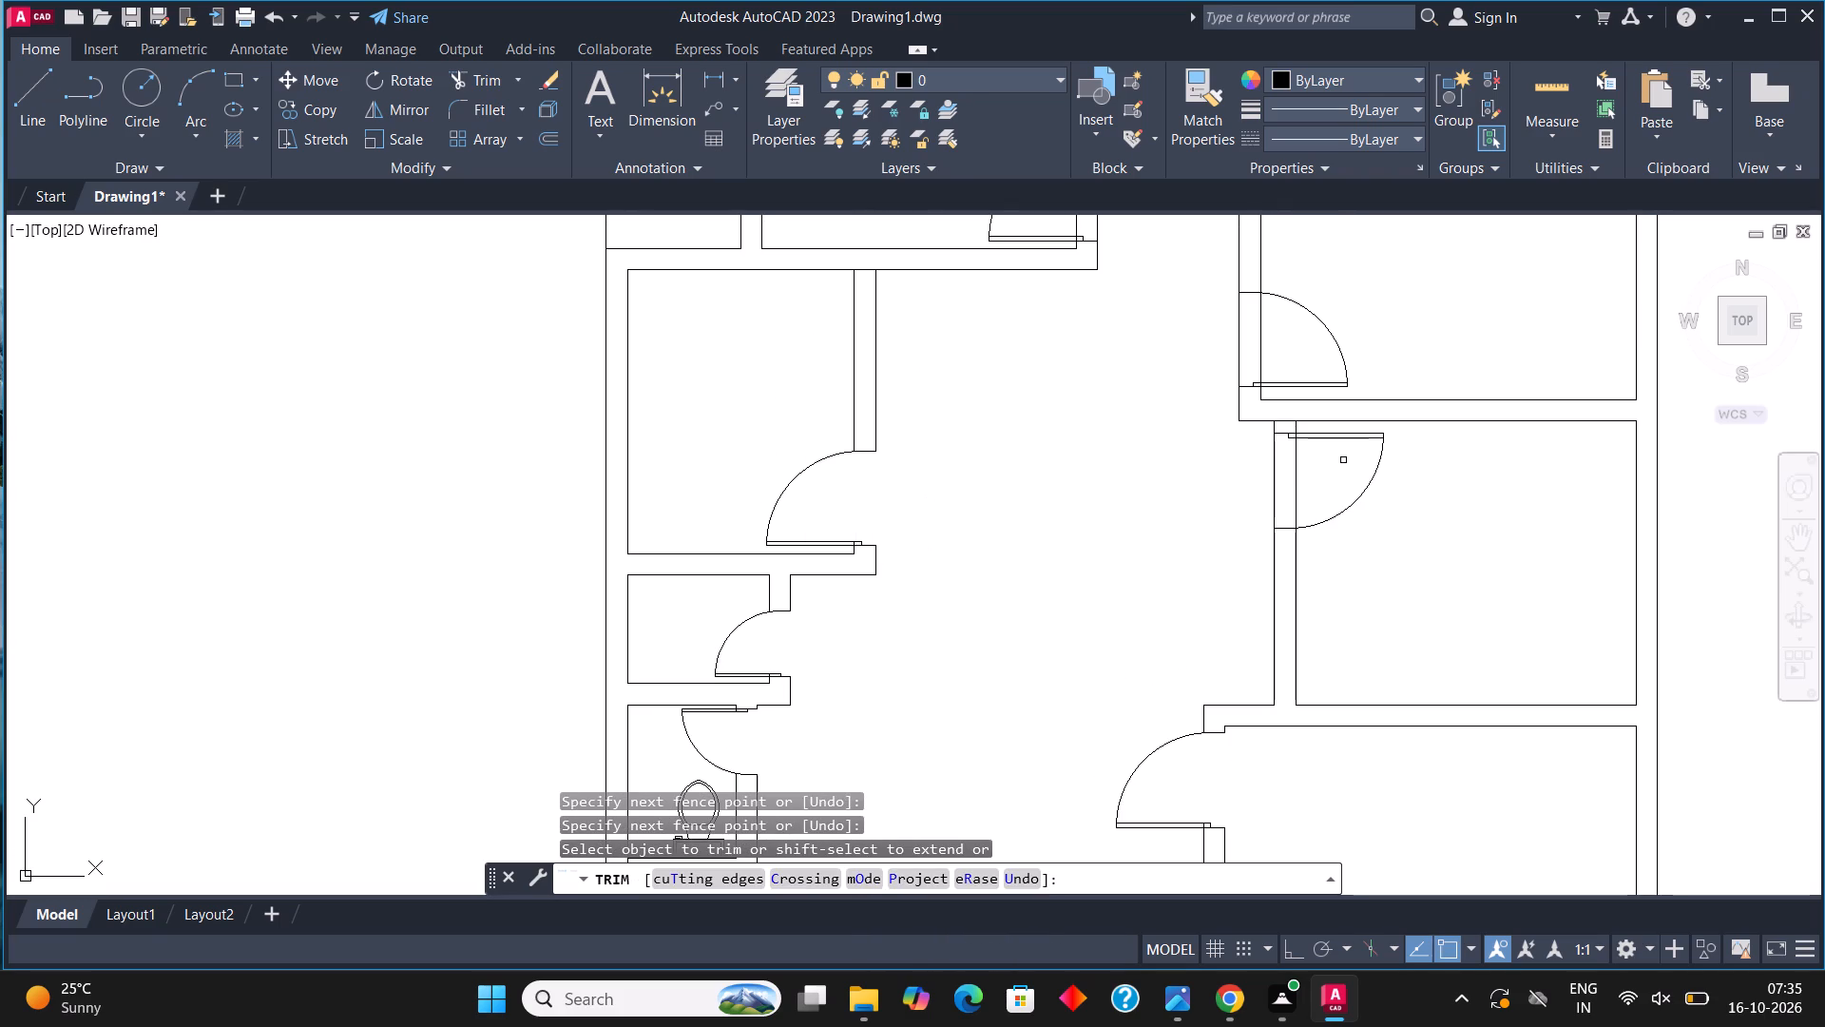
pyautogui.click(1335, 462)
pyautogui.click(1148, 492)
pyautogui.click(1268, 349)
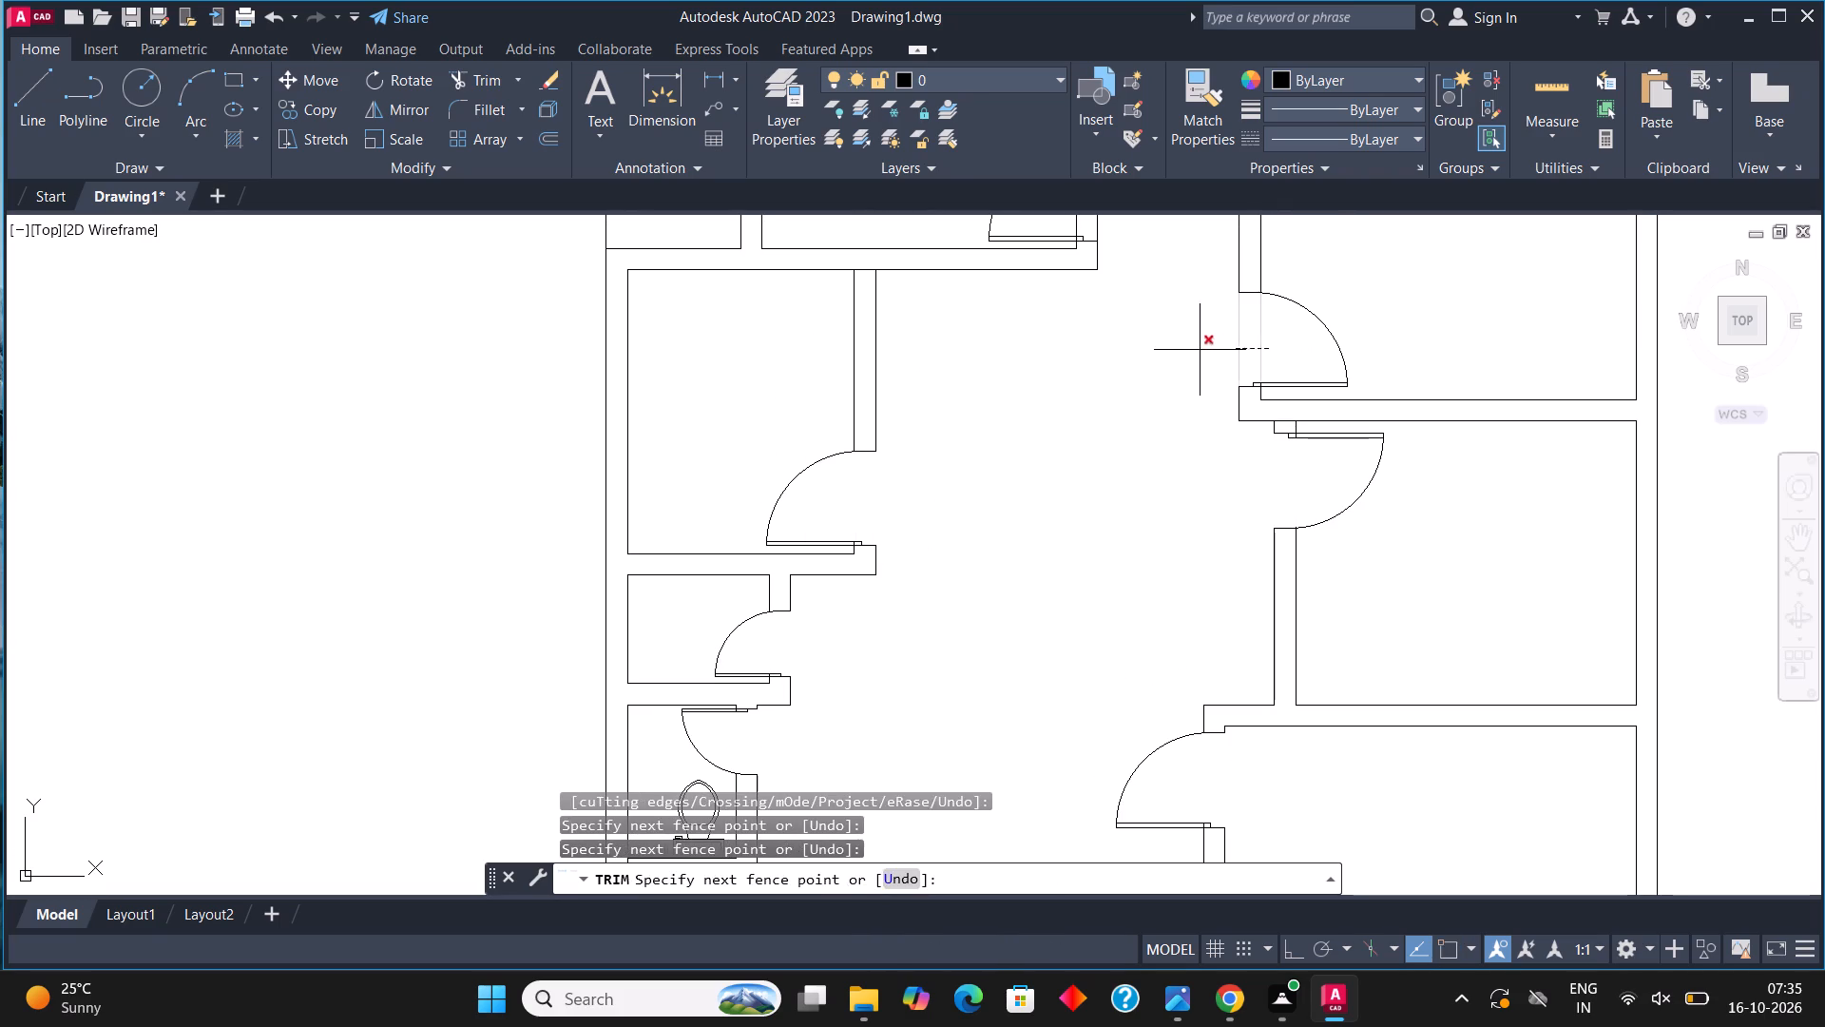
pyautogui.click(1200, 350)
# Trim the door openings of the room below the stepped wall, the uppermost large east room and the small west room without a toilet.
pyautogui.moveTo(1089, 410); pyautogui.dragTo(1051, 668, button='middle')
pyautogui.click(1026, 459)
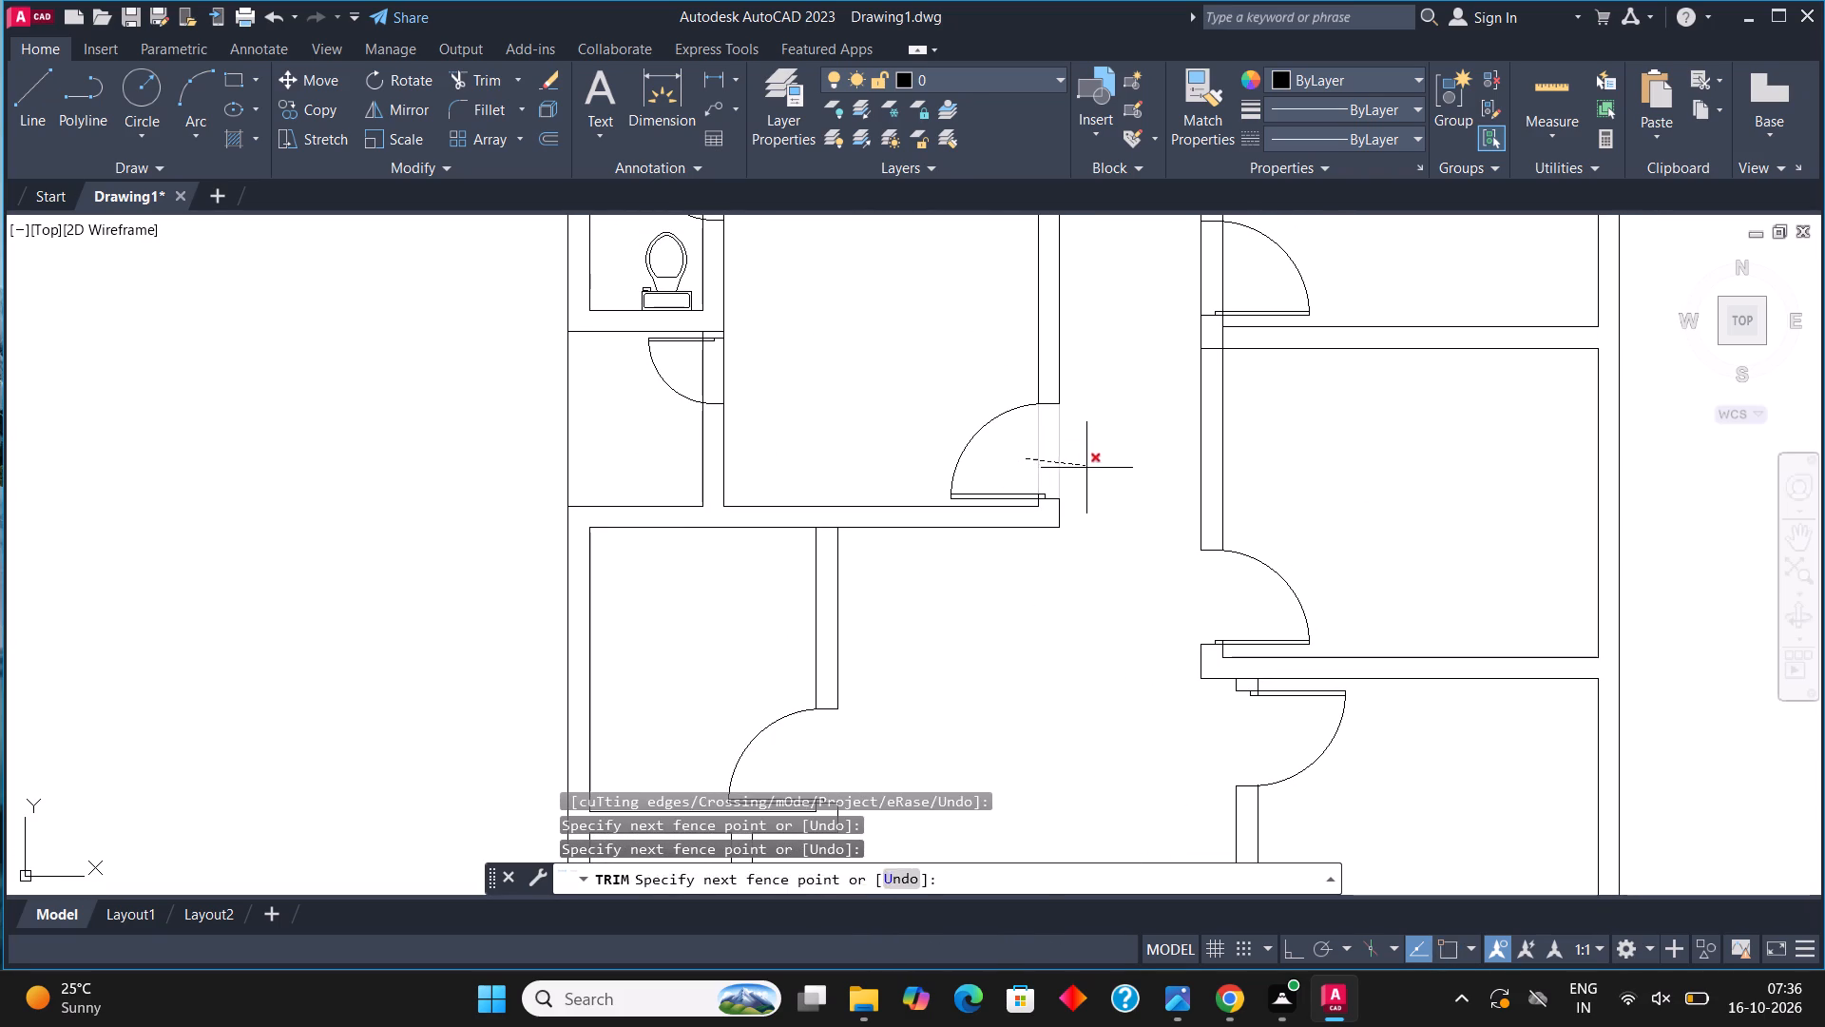
pyautogui.click(1086, 468)
pyautogui.click(1172, 272)
pyautogui.click(1259, 272)
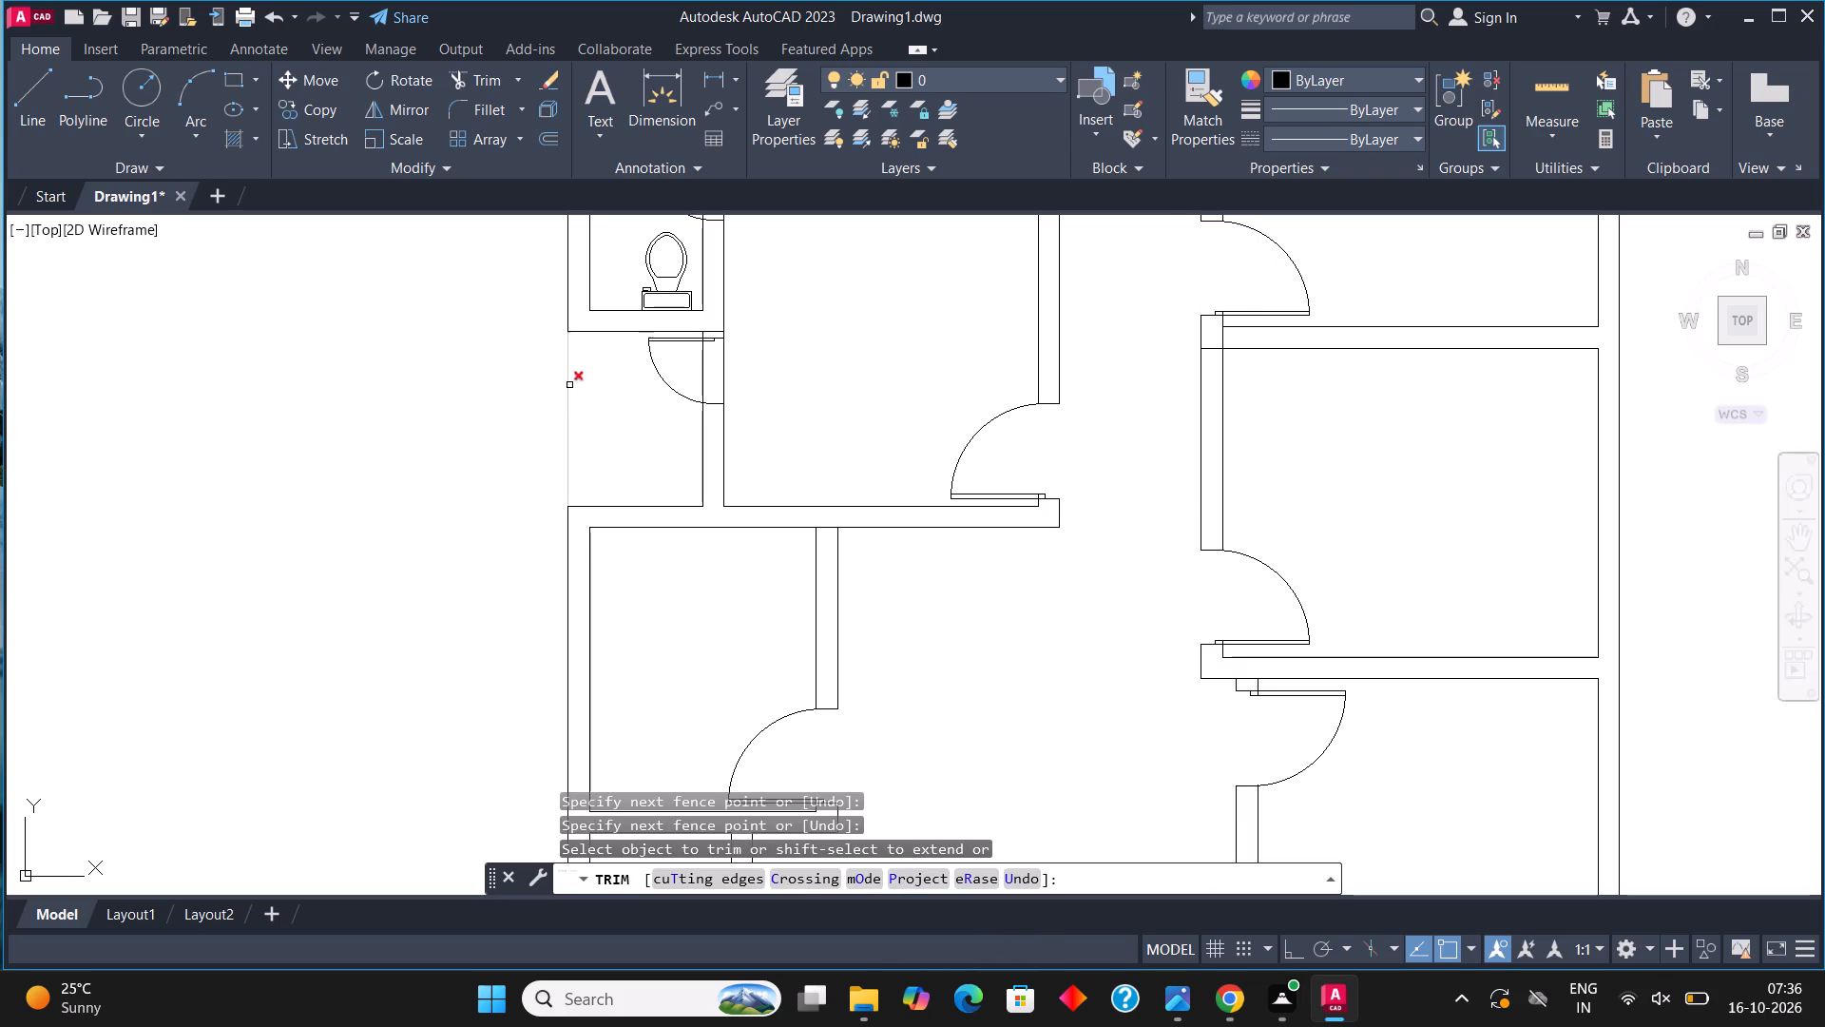
pyautogui.click(692, 363)
pyautogui.click(781, 363)
# Trim the wall lines across the doors of the two west toilet rooms, the north toilet room and the stepped wall's east end.
pyautogui.moveTo(778, 377); pyautogui.dragTo(793, 665, button='middle')
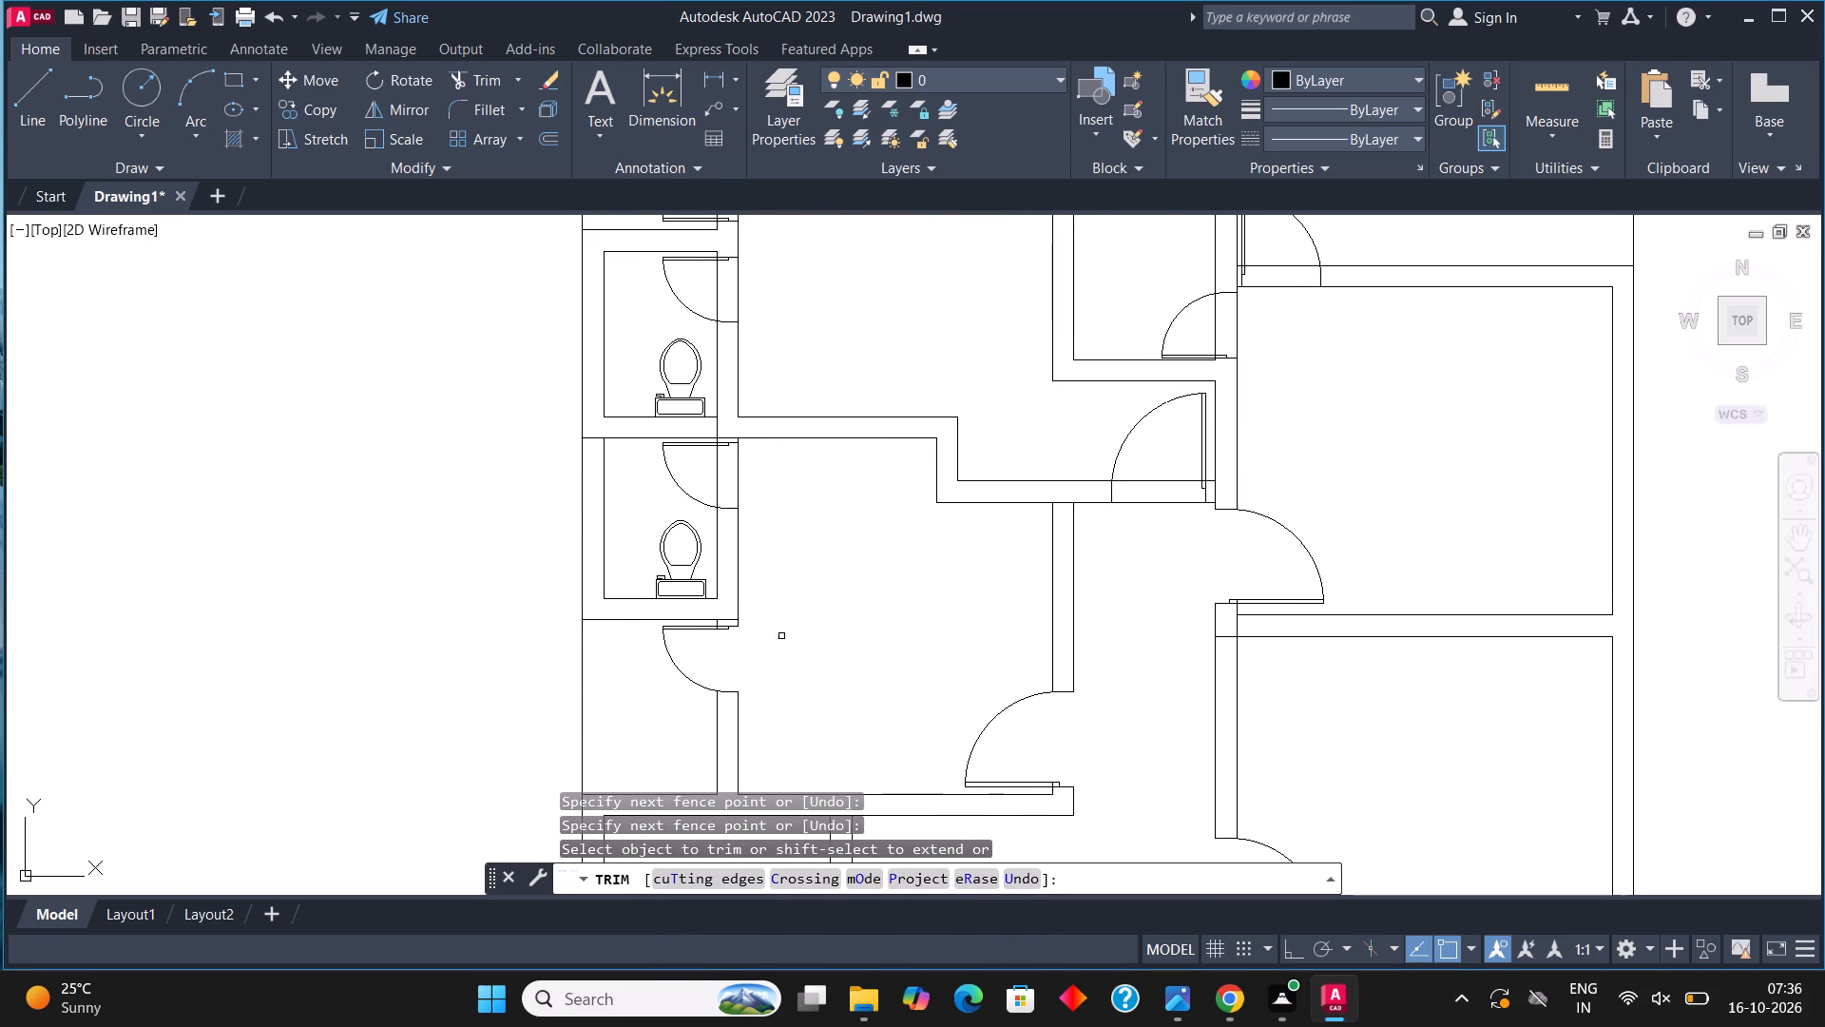
pyautogui.click(701, 471)
pyautogui.click(760, 480)
pyautogui.click(1199, 333)
pyautogui.click(1255, 328)
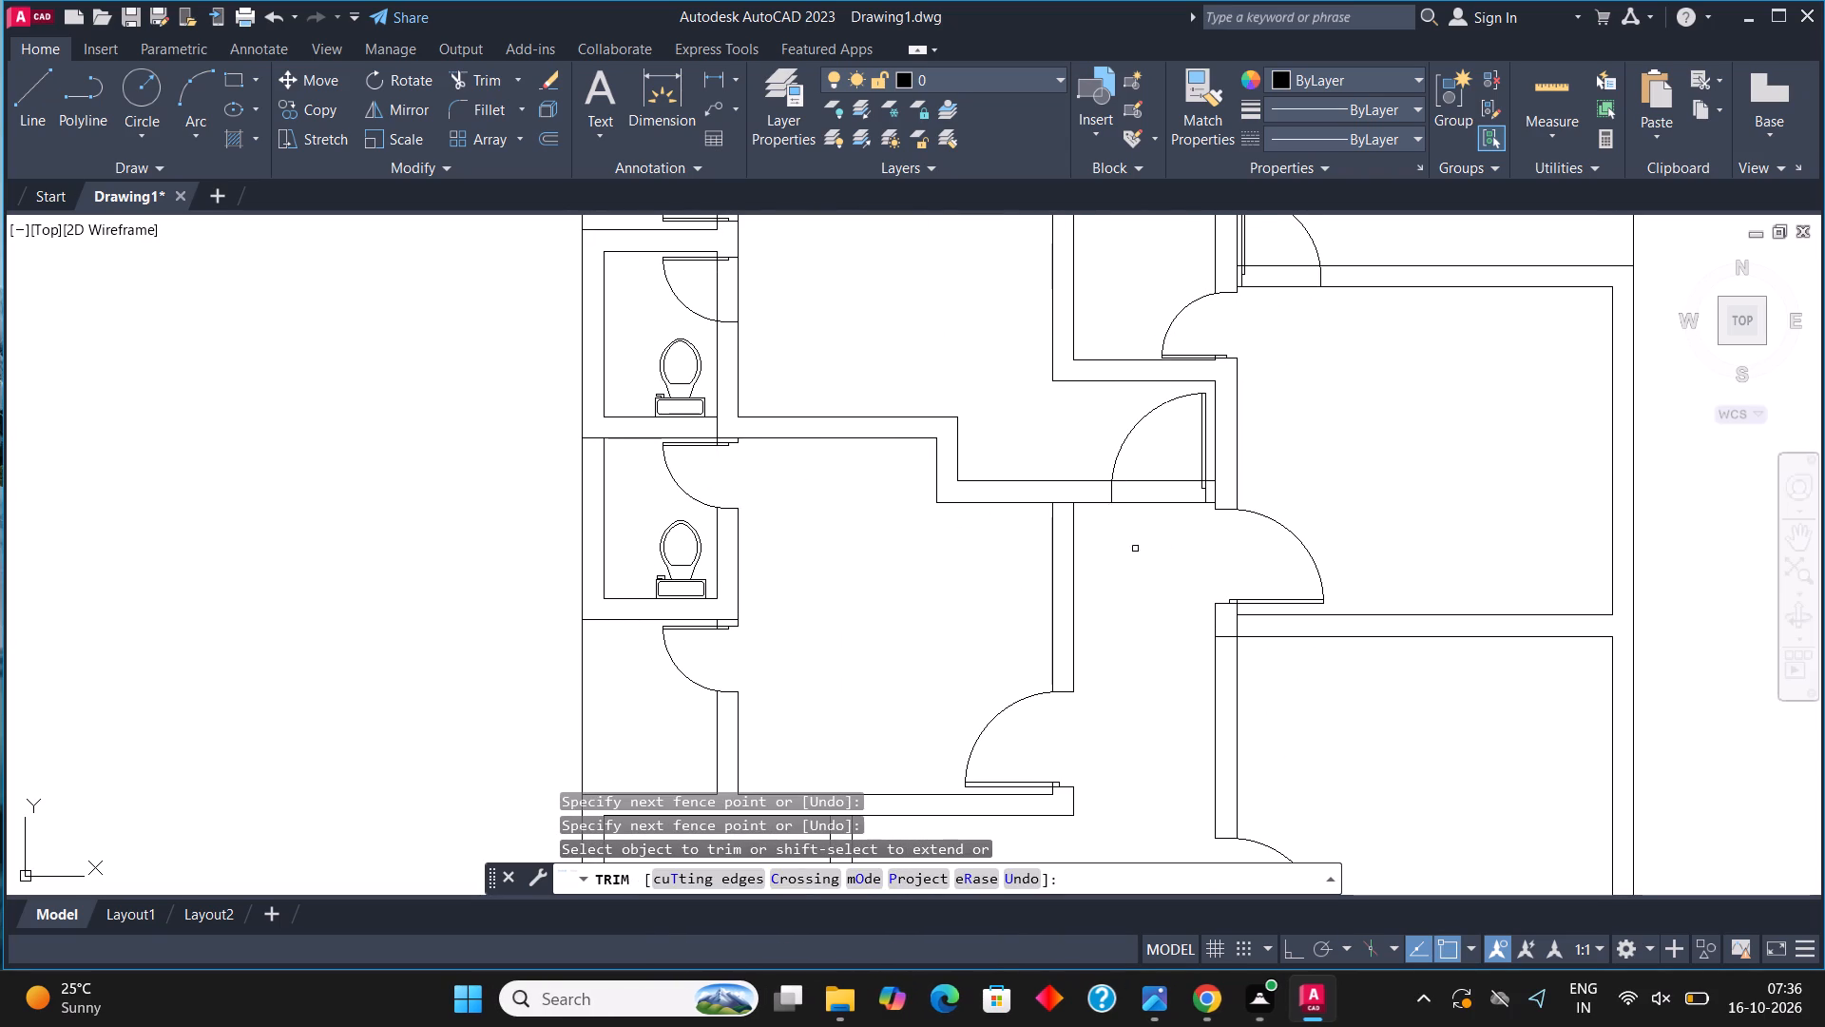
pyautogui.click(1150, 555)
pyautogui.click(1158, 464)
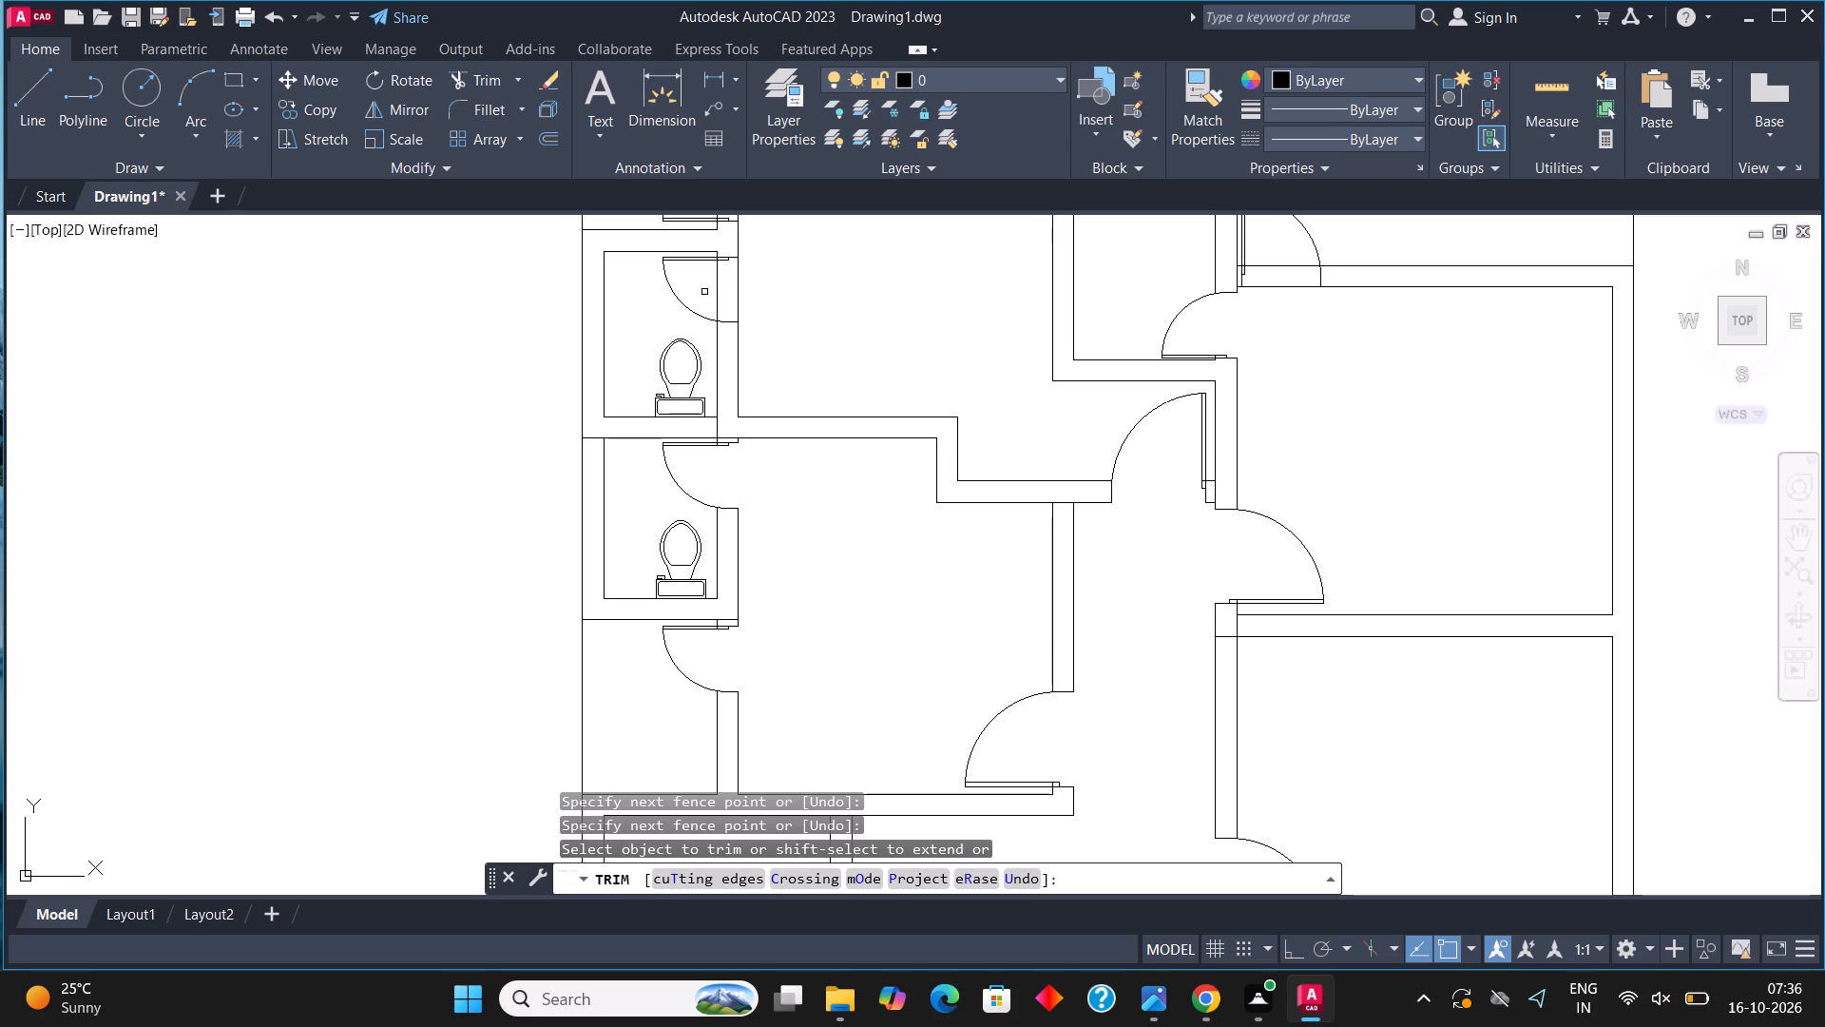
pyautogui.click(704, 292)
pyautogui.click(842, 294)
# Trim the wall lines across the door openings of the northeast corner room and the northwest corner room.
pyautogui.moveTo(868, 334); pyautogui.dragTo(923, 649, button='middle')
pyautogui.click(1322, 640)
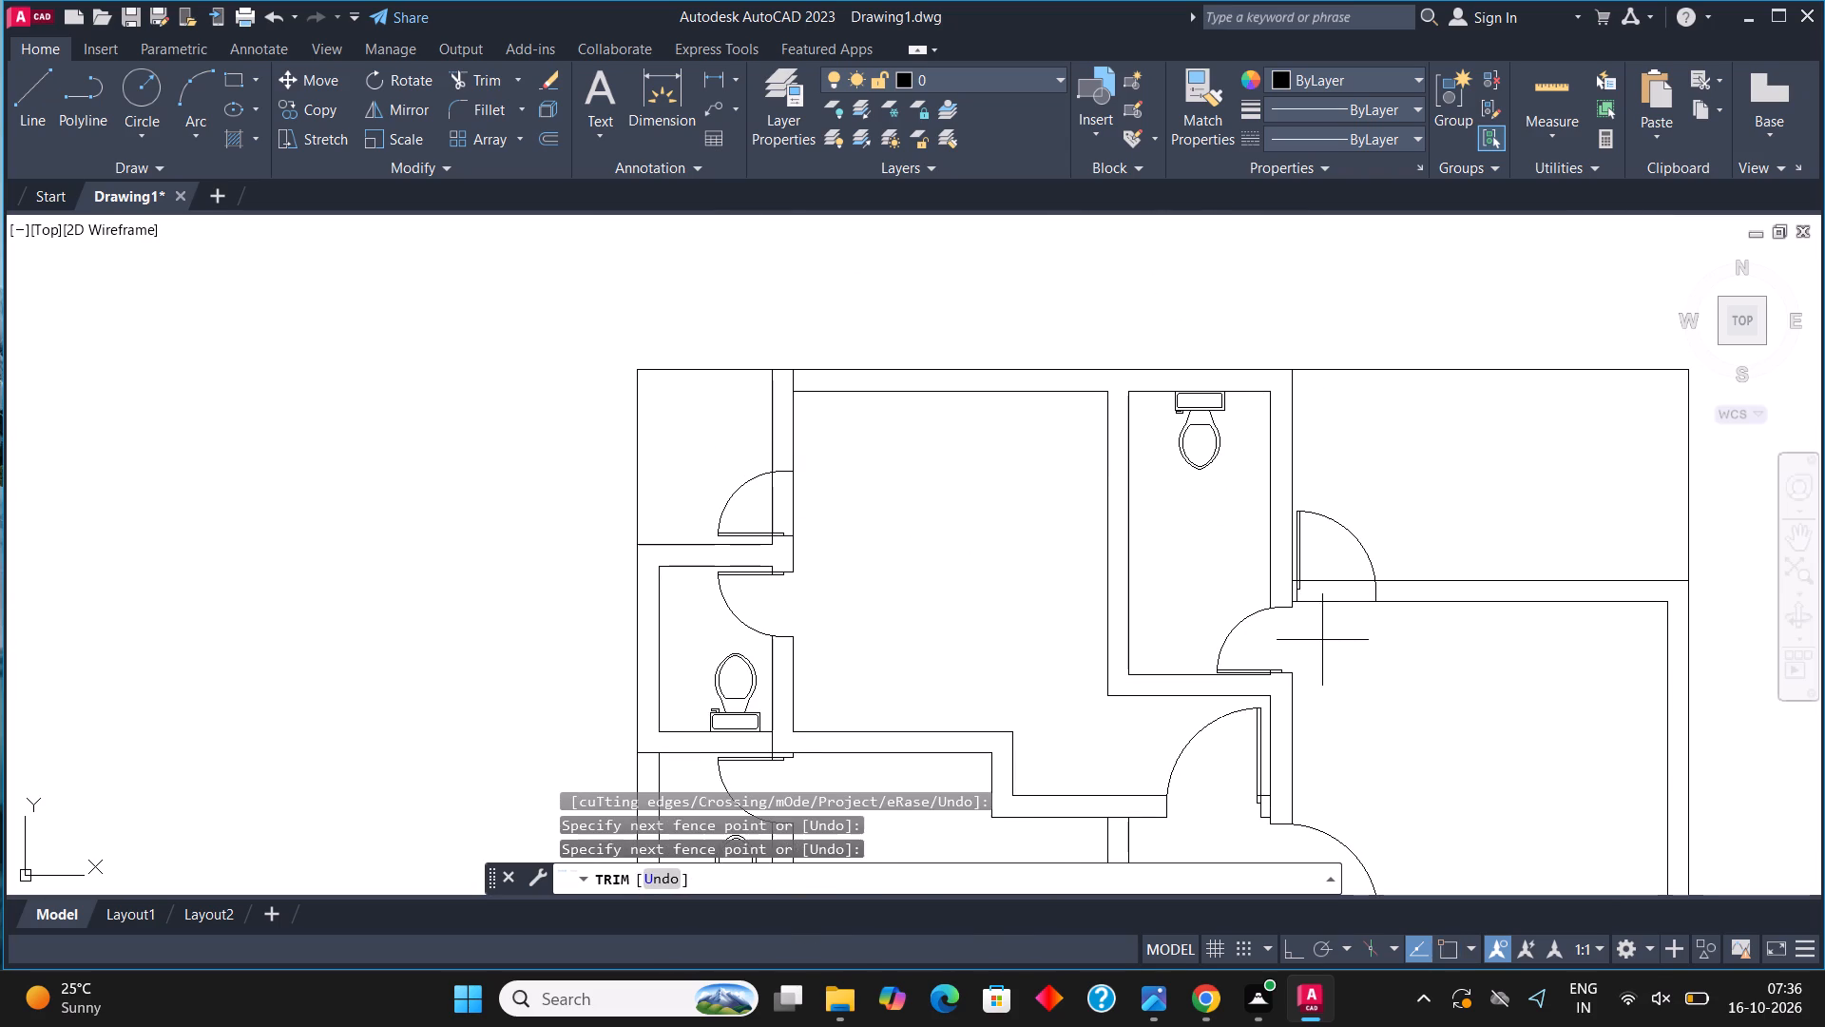
pyautogui.click(1327, 561)
pyautogui.click(753, 507)
pyautogui.click(823, 511)
pyautogui.scroll(-1, 838, 524)
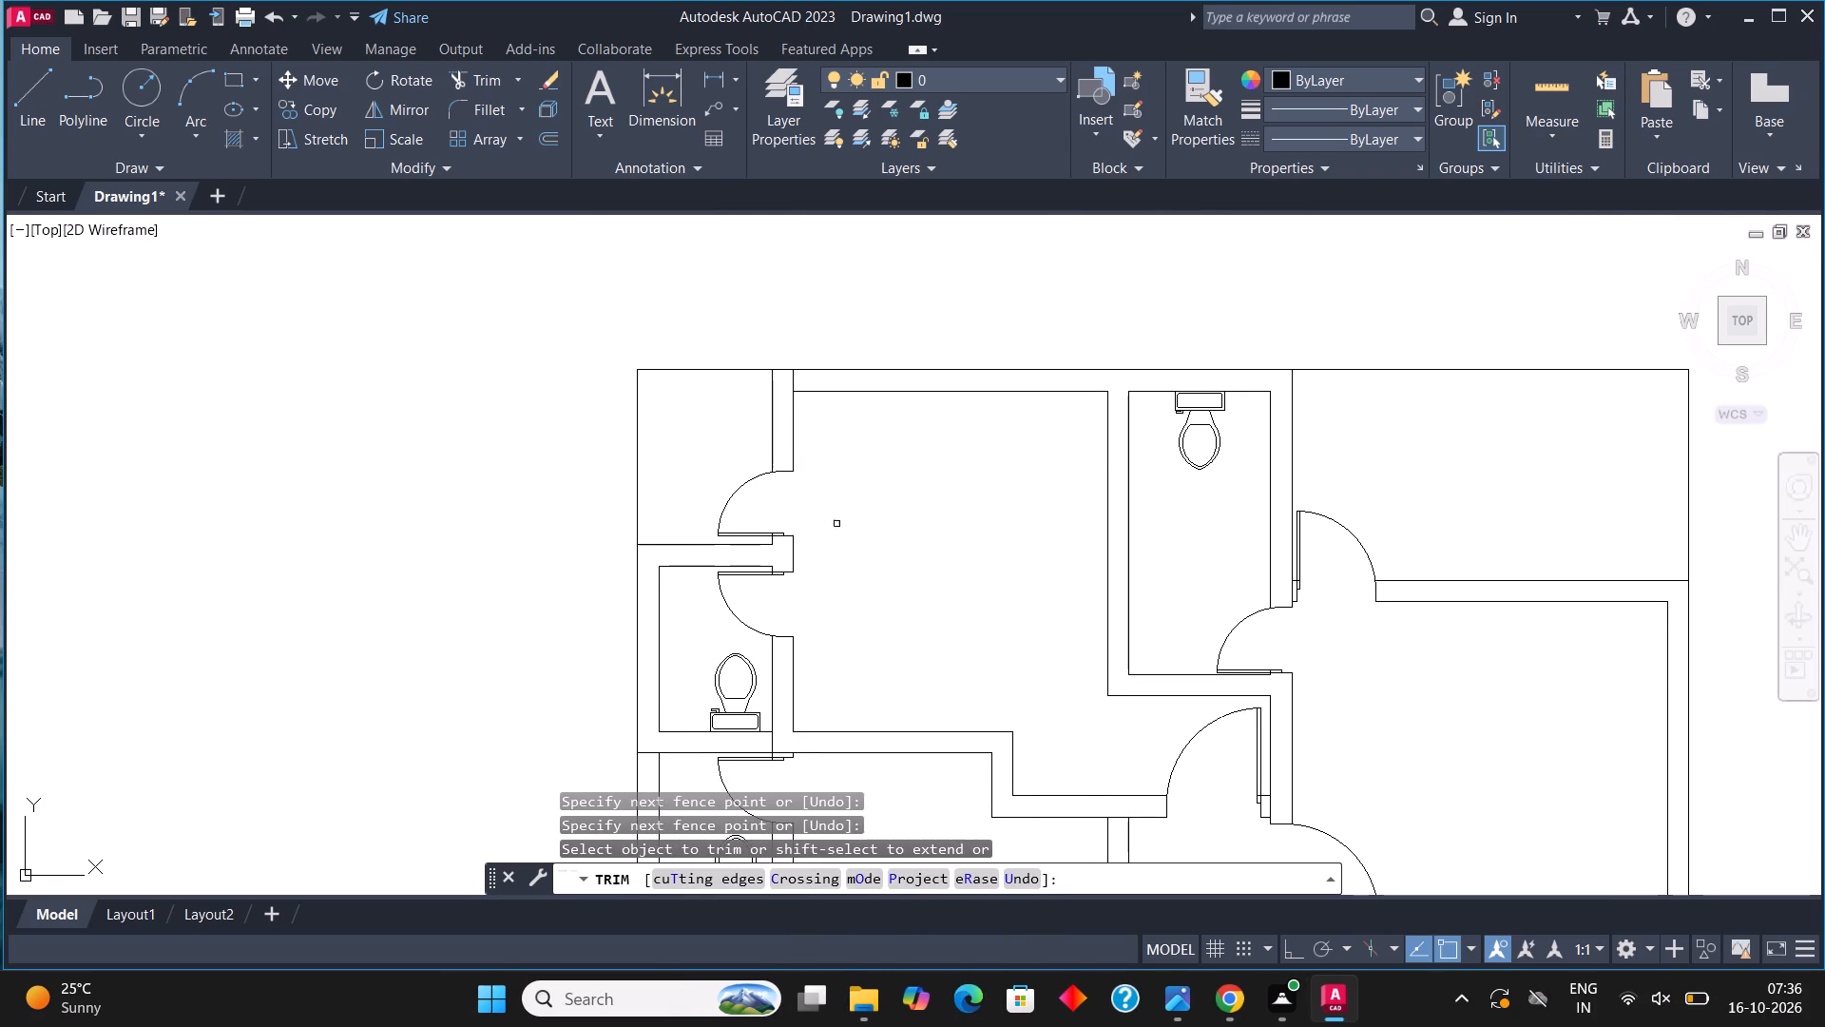
pyautogui.scroll(-1, 838, 525)
pyautogui.moveTo(923, 619); pyautogui.dragTo(897, 386, button='middle')
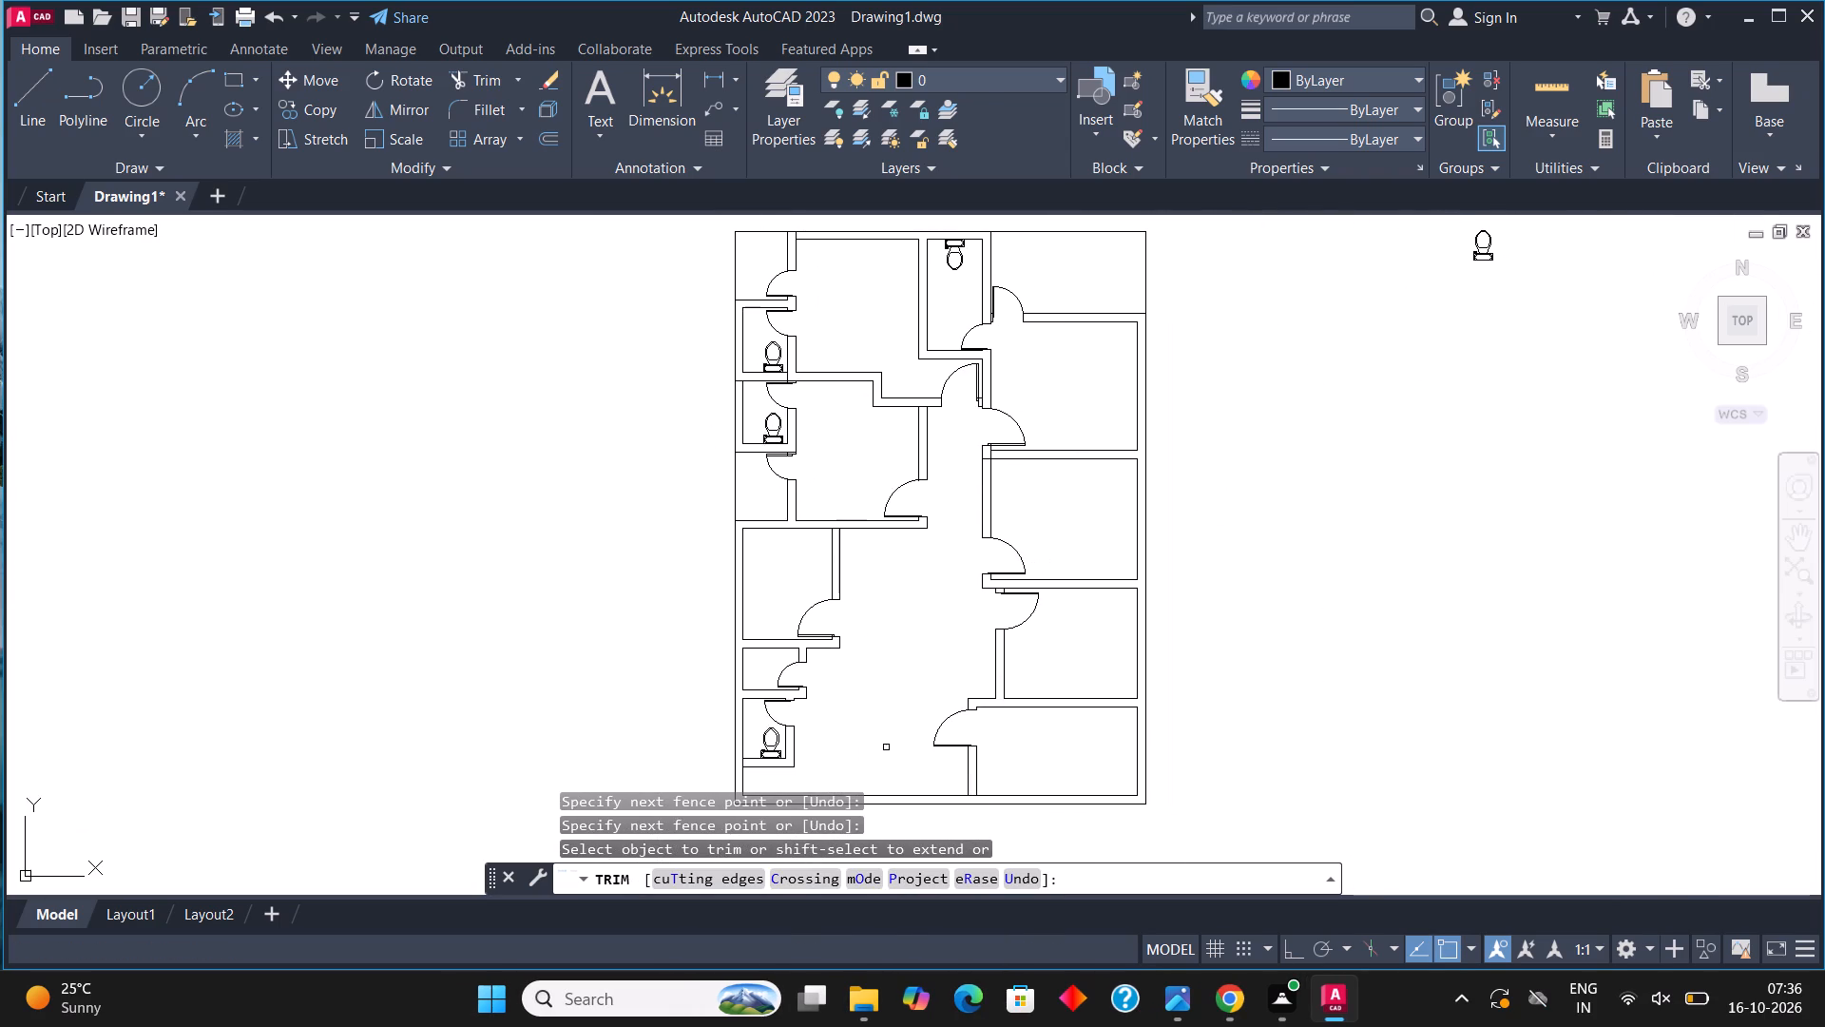
pyautogui.moveTo(850, 680); pyautogui.dragTo(789, 592, button='middle')
pyautogui.press('Escape')
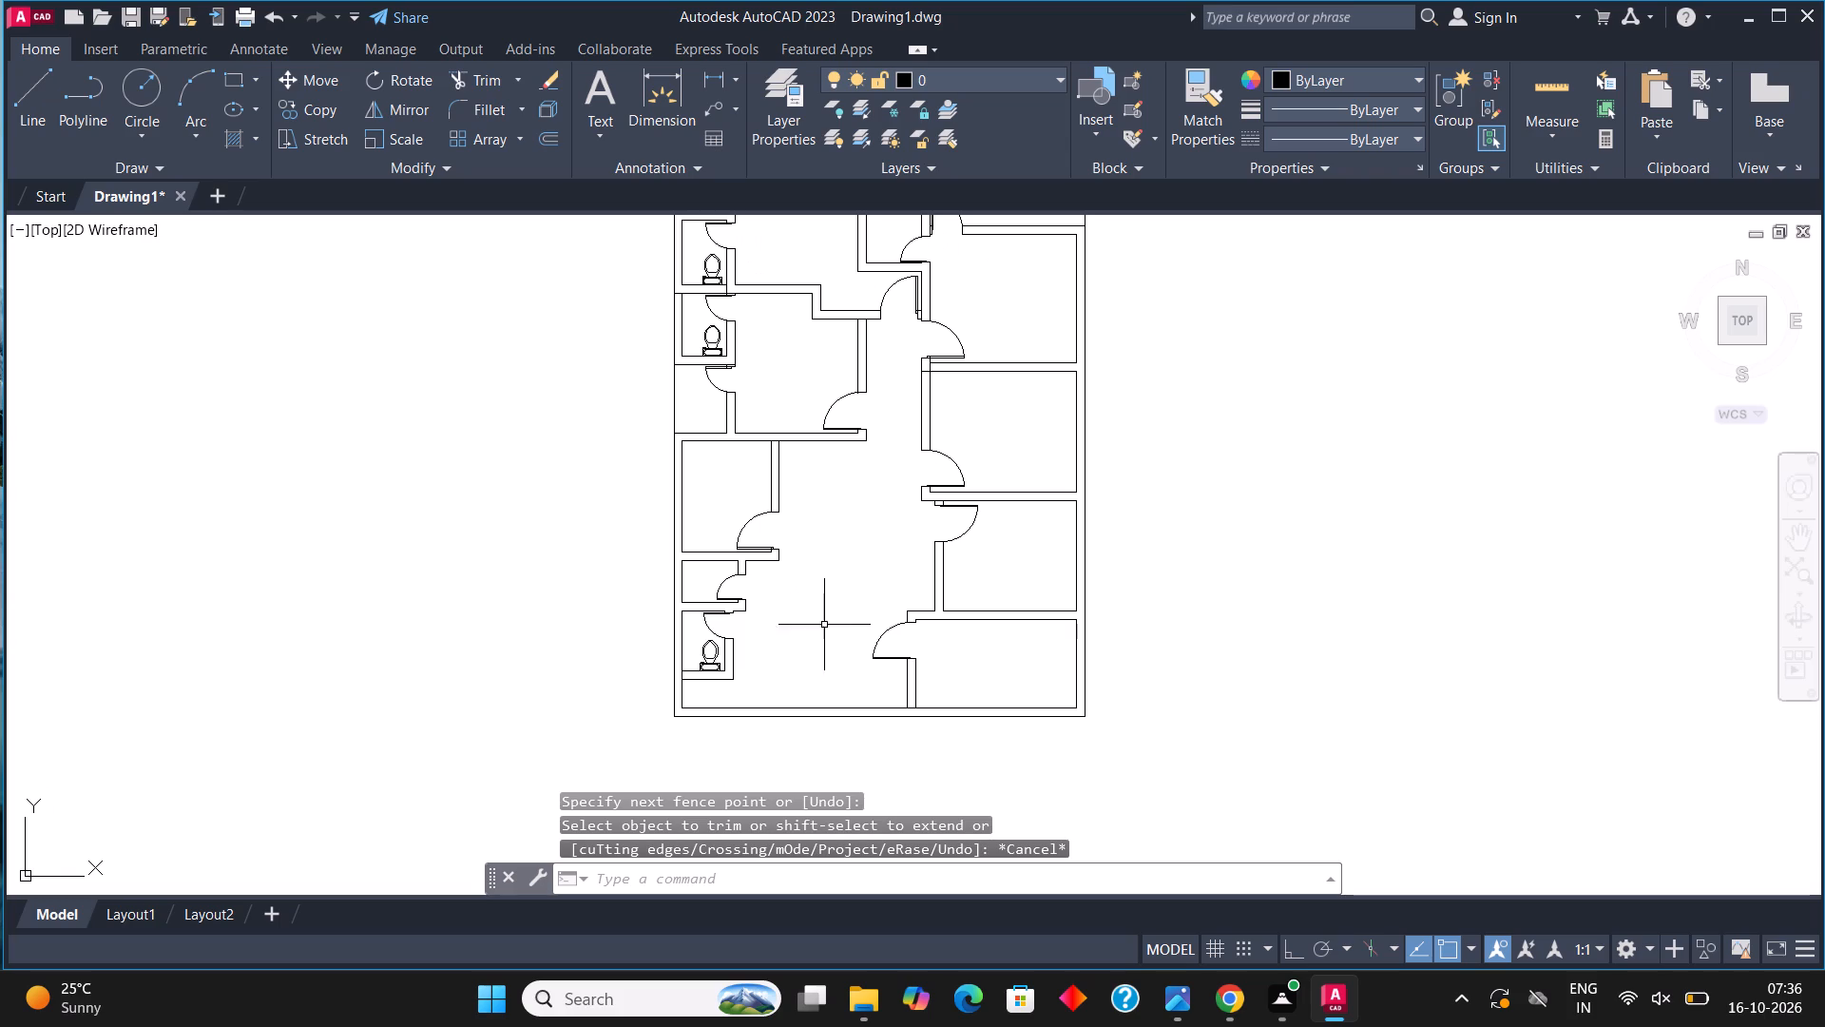
# Draw a window in the north outer wall of the large north room as a wall-thick rectangle with a lengthwise centre line.
pyautogui.scroll(-2, 836, 602)
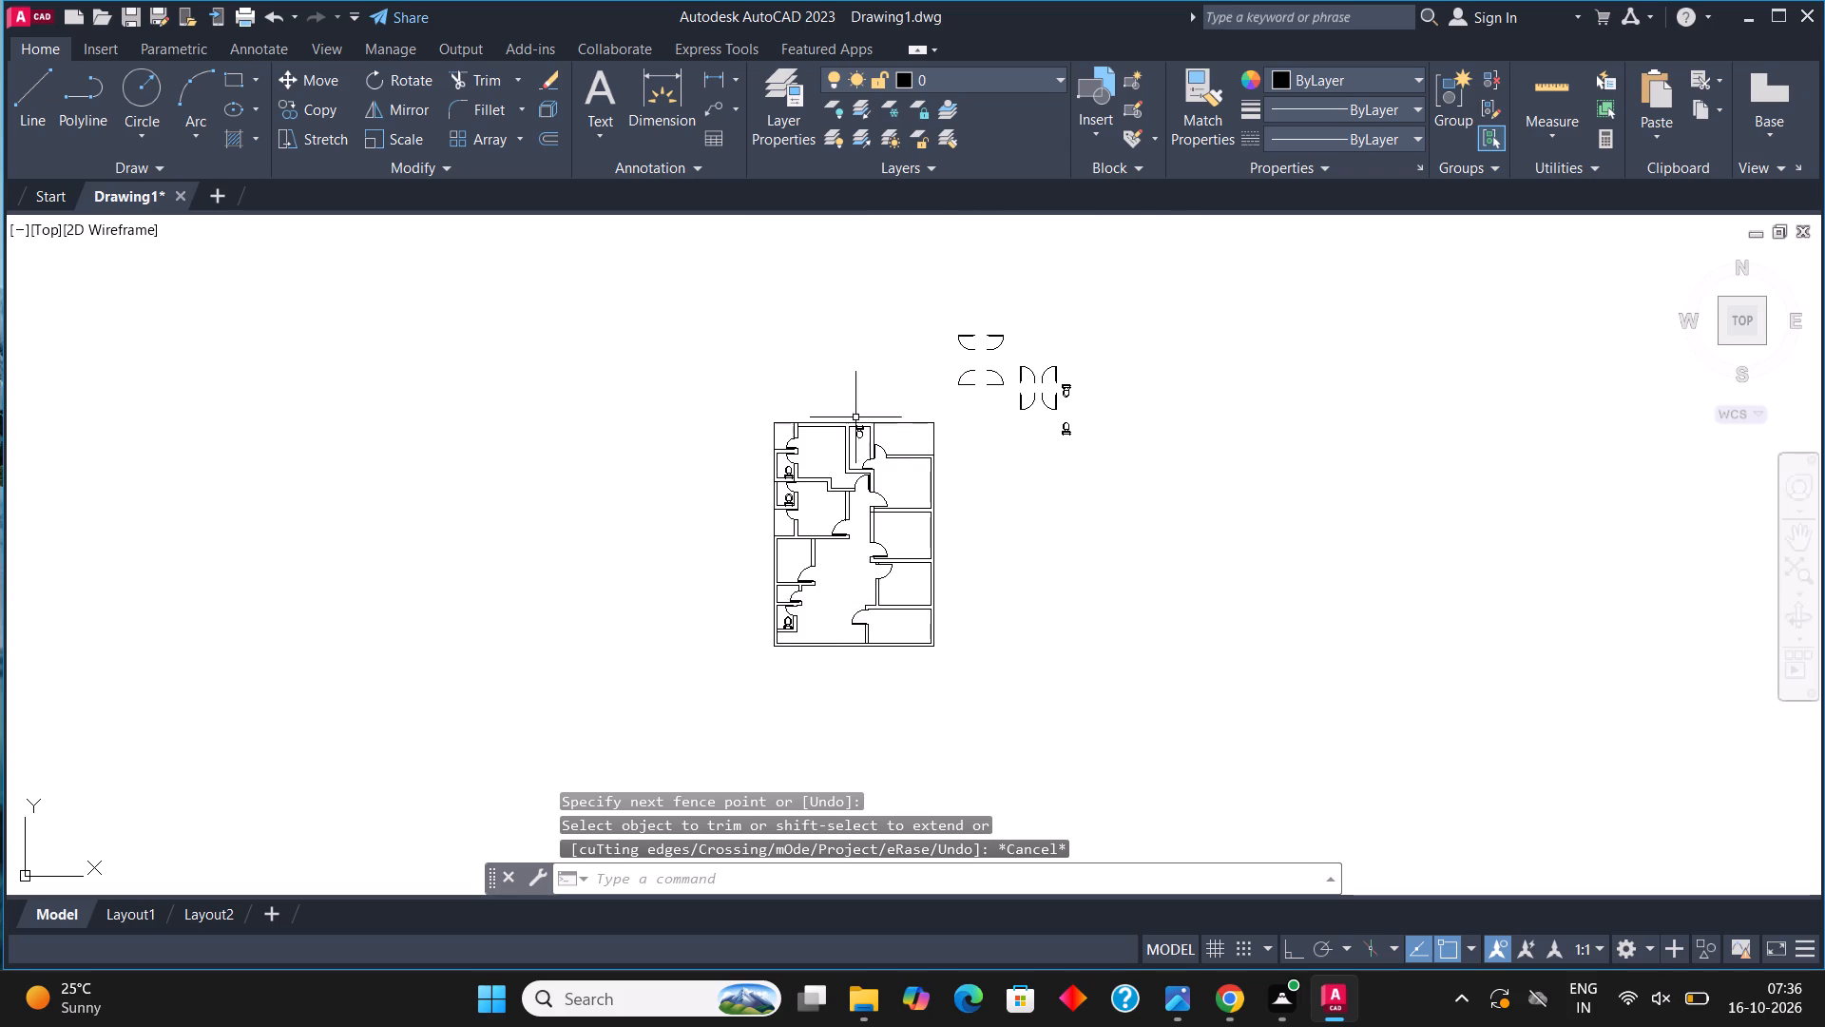
pyautogui.scroll(6, 819, 419)
pyautogui.moveTo(820, 448); pyautogui.dragTo(791, 454, button='middle')
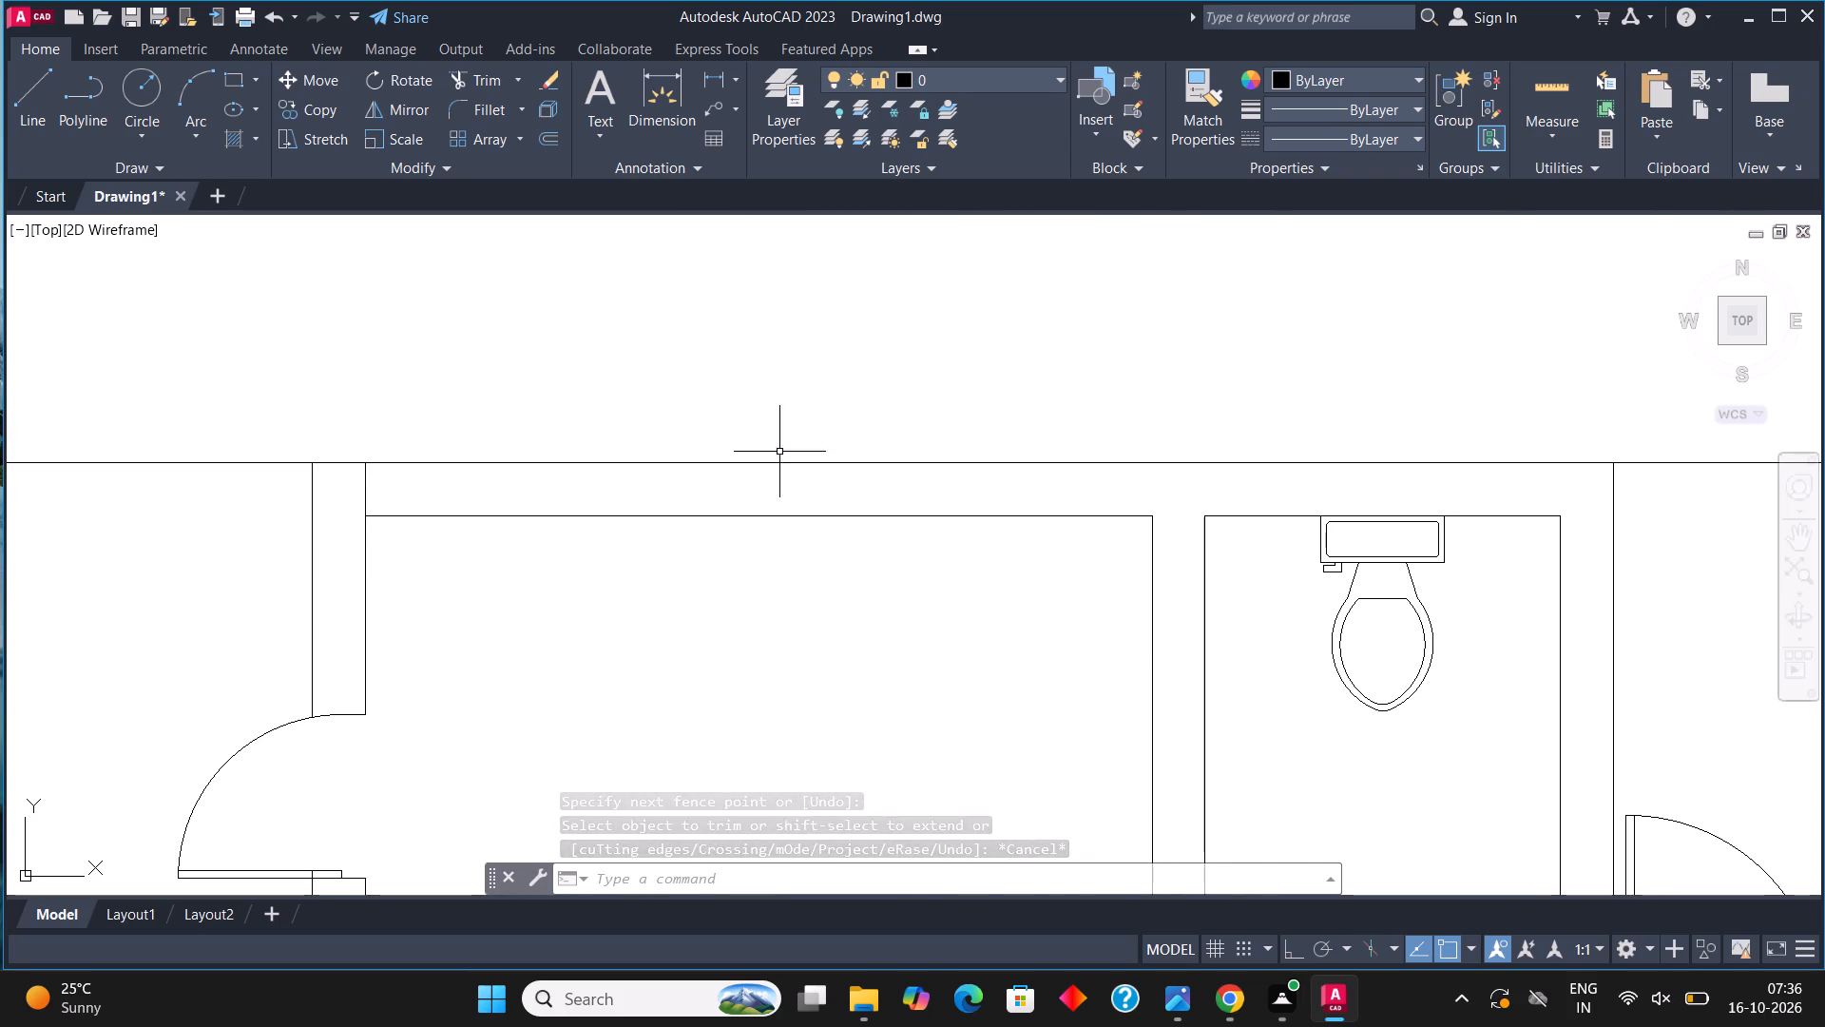
pyautogui.click(226, 74)
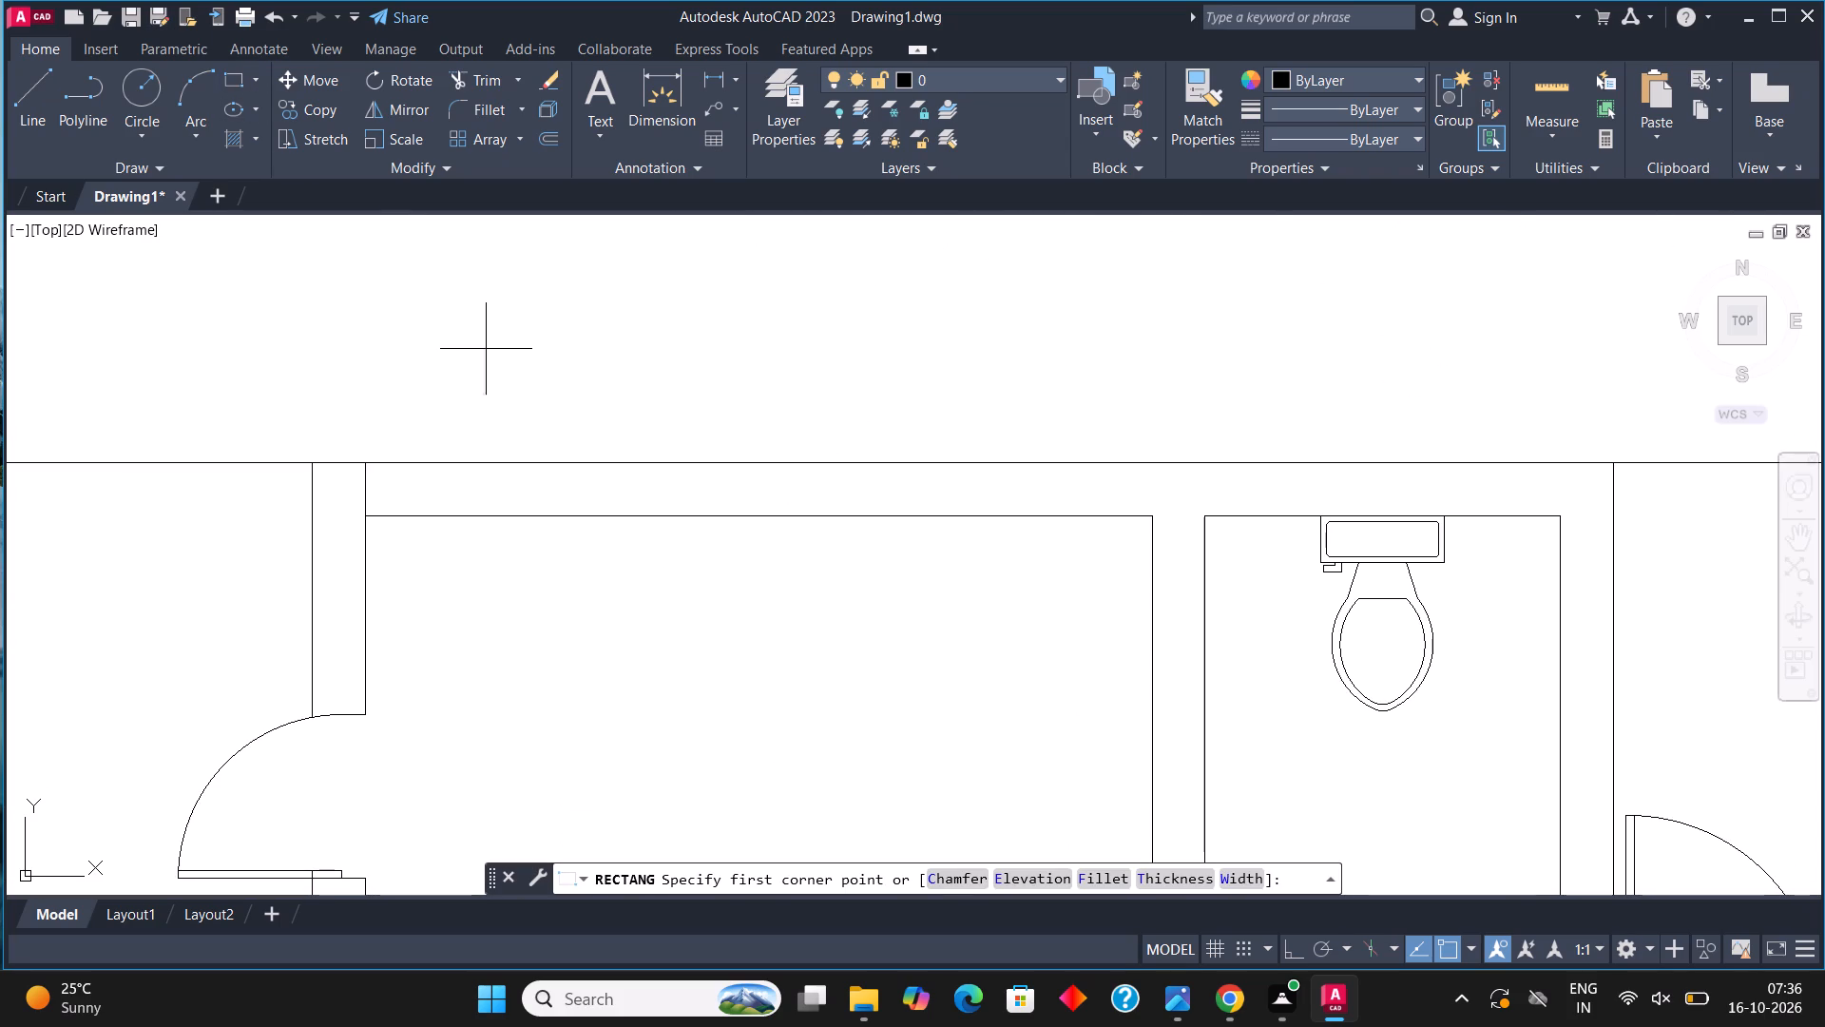
pyautogui.click(573, 517)
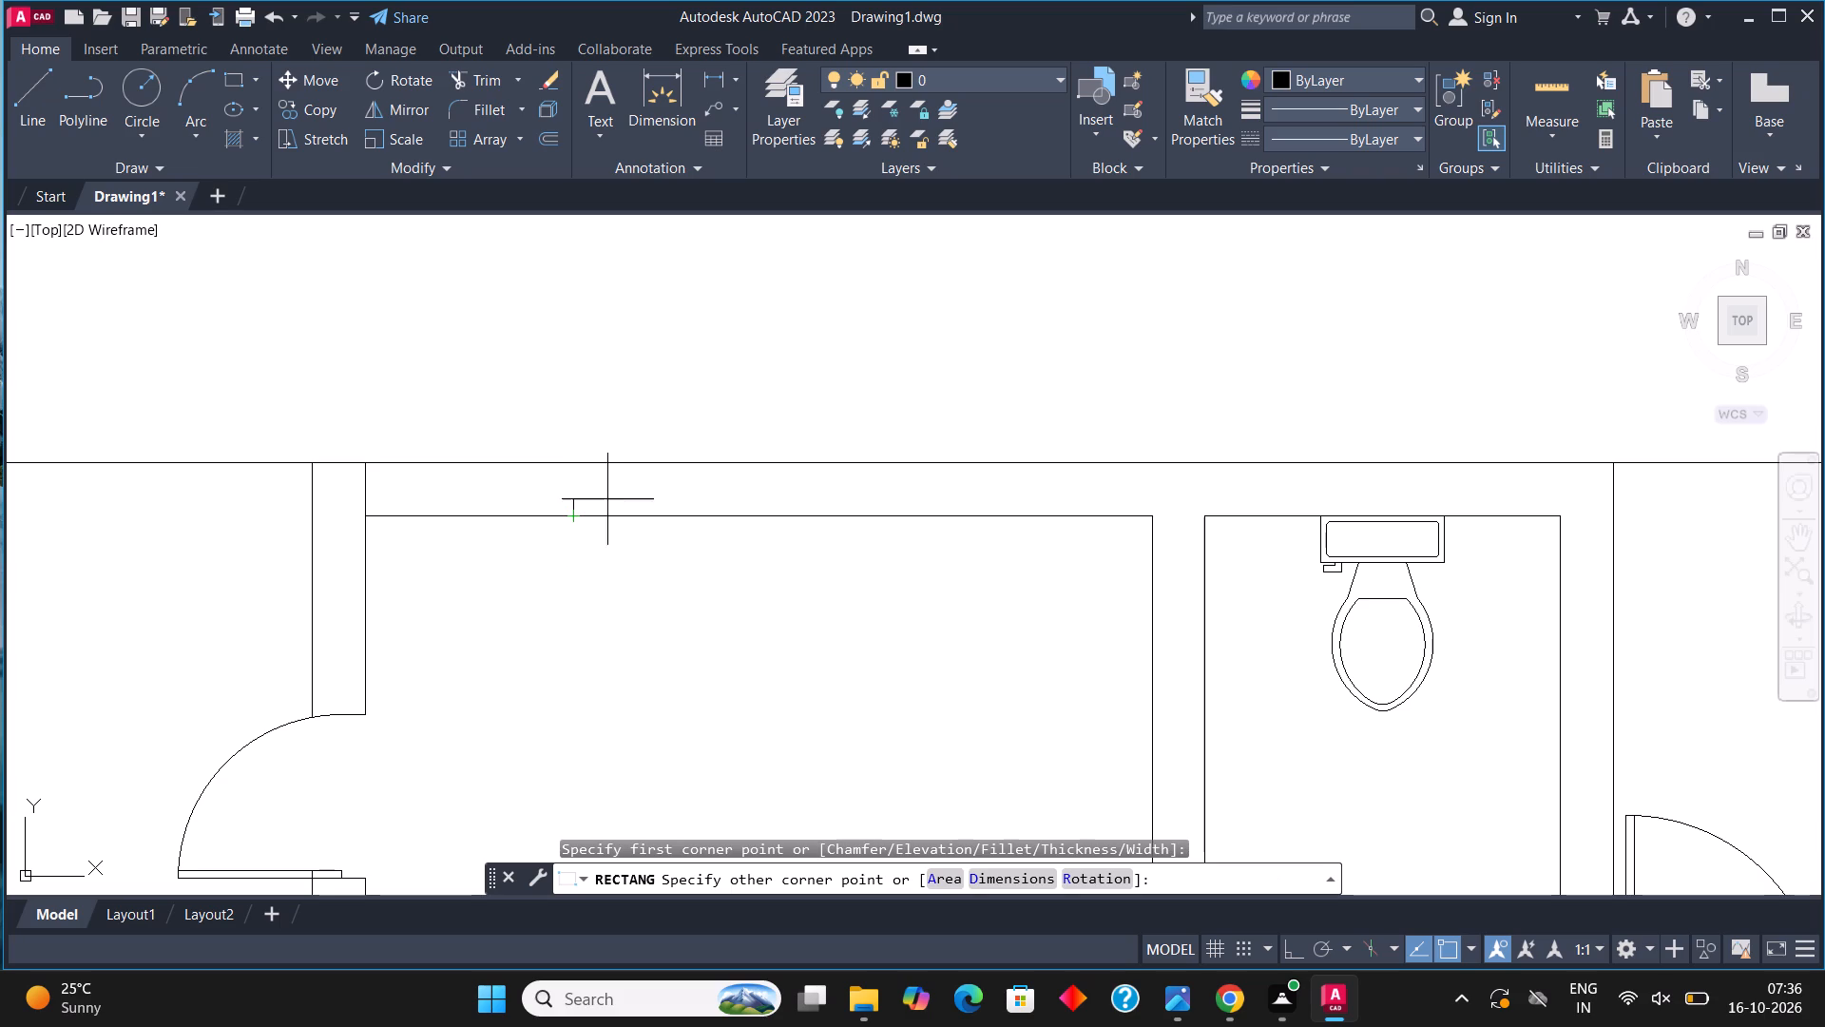
pyautogui.click(1028, 461)
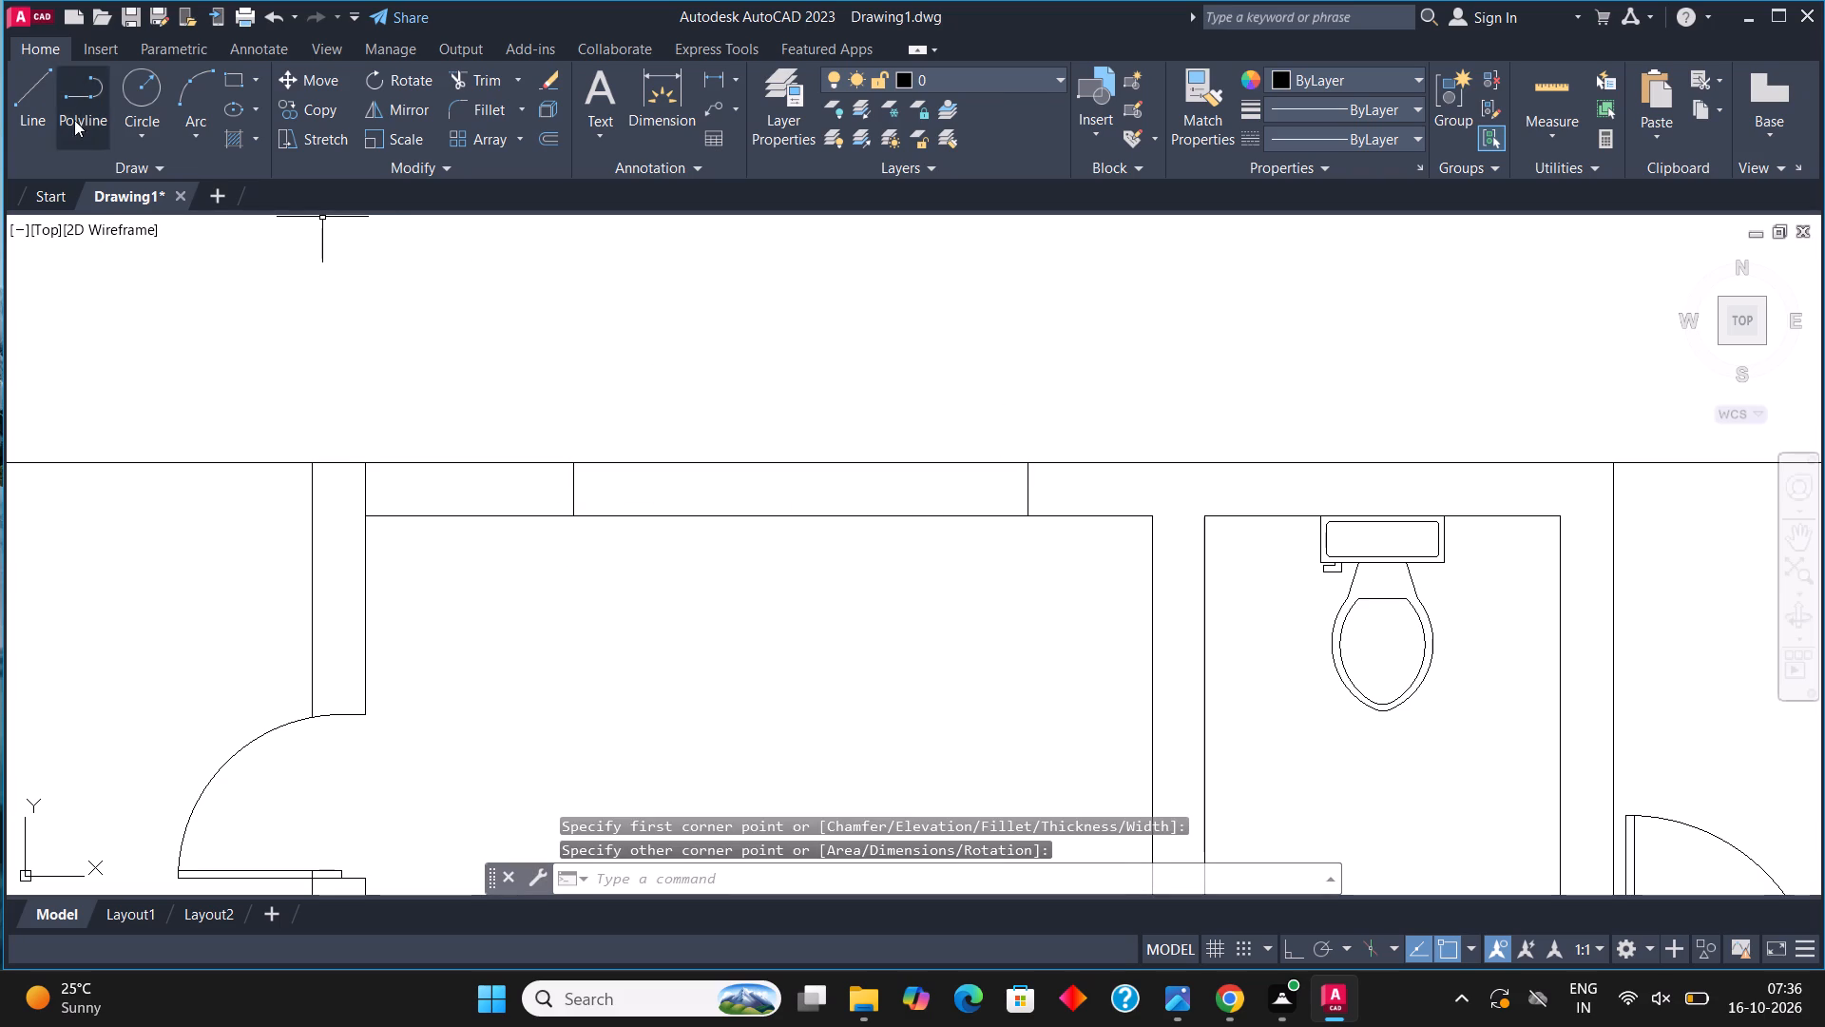
pyautogui.click(34, 79)
pyautogui.click(570, 488)
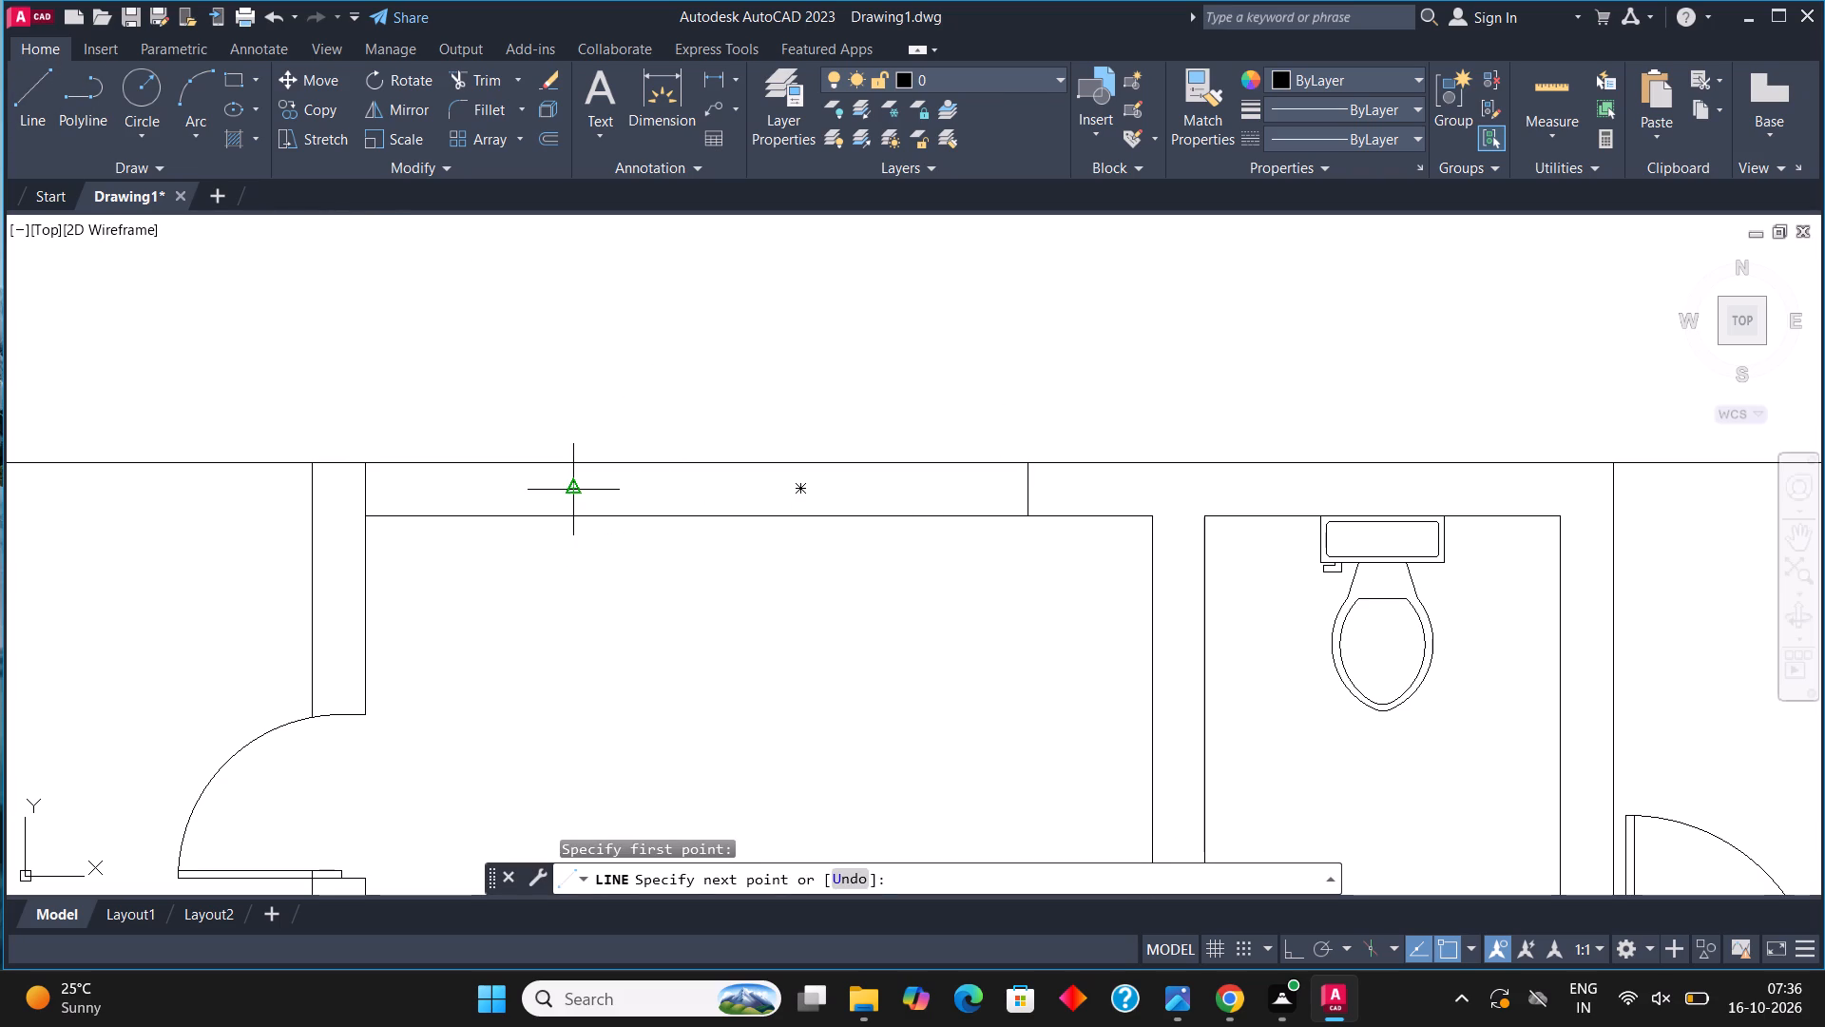
pyautogui.click(1029, 487)
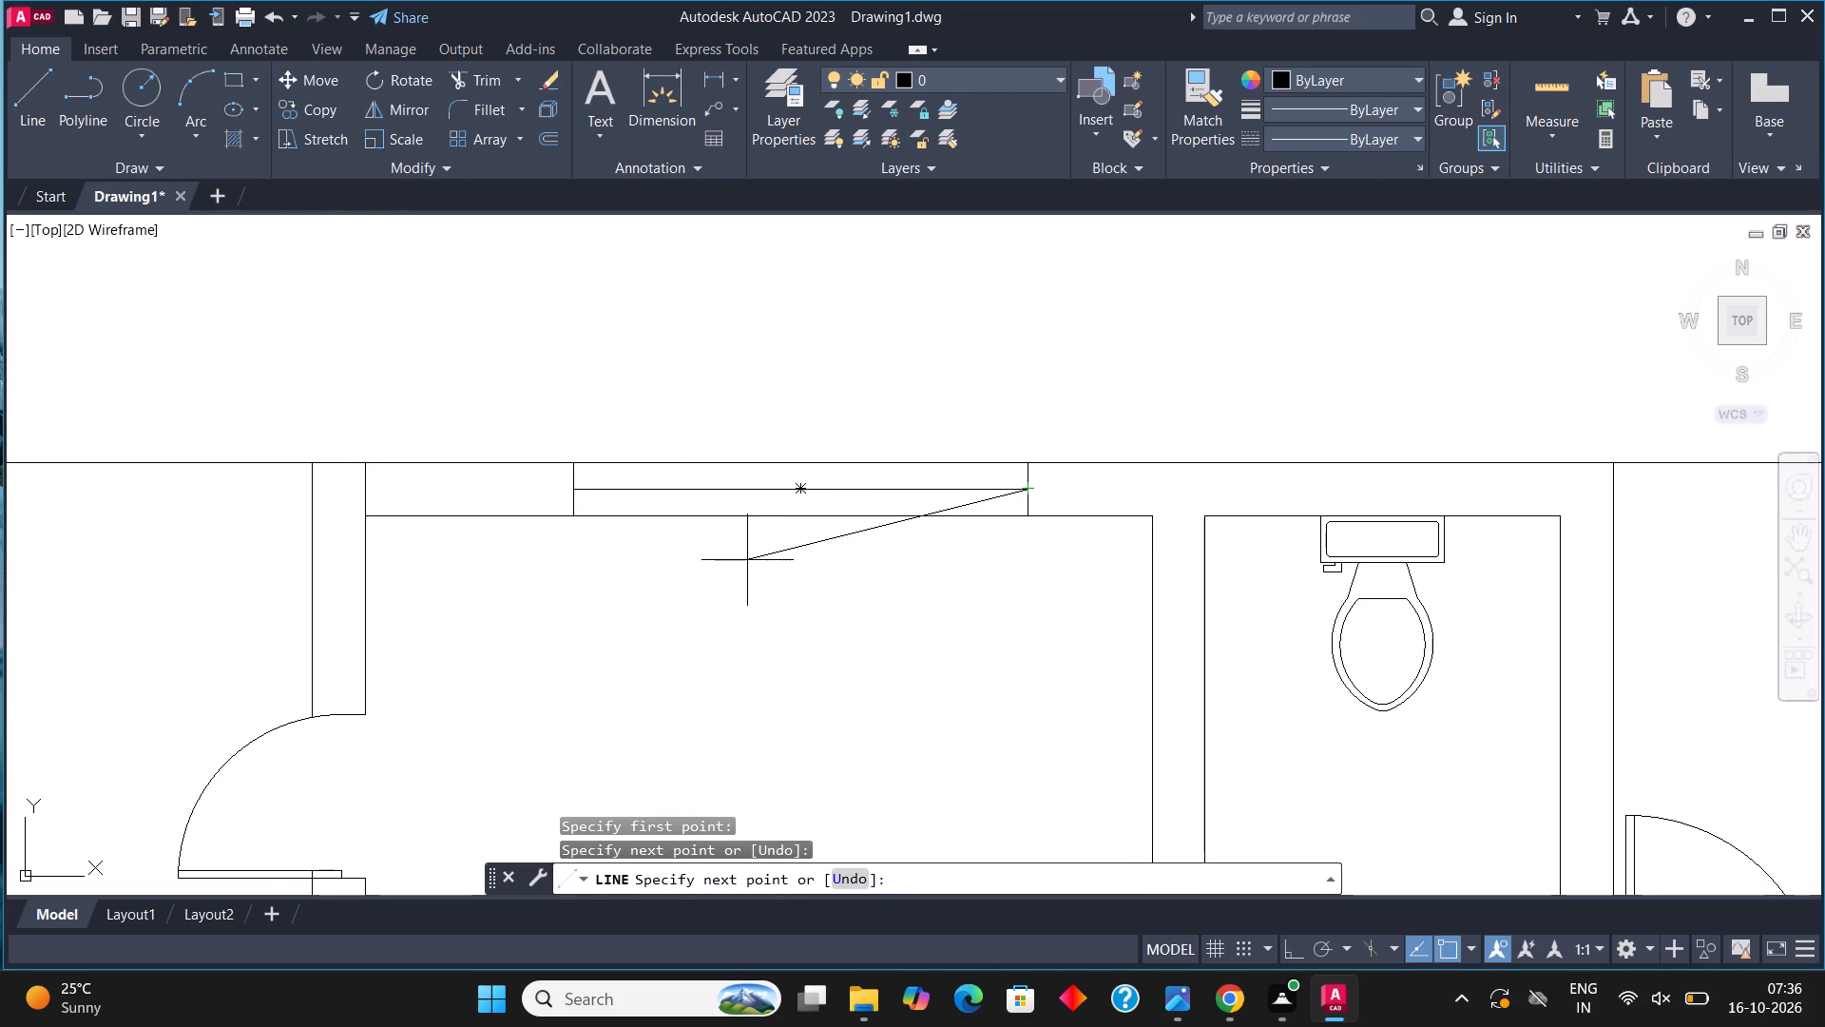
pyautogui.press('Escape')
# Draw a narrower window with a lengthwise centre line in the north wall behind the north toilet room's toilet.
pyautogui.scroll(-2, 768, 569)
pyautogui.scroll(2, 1089, 526)
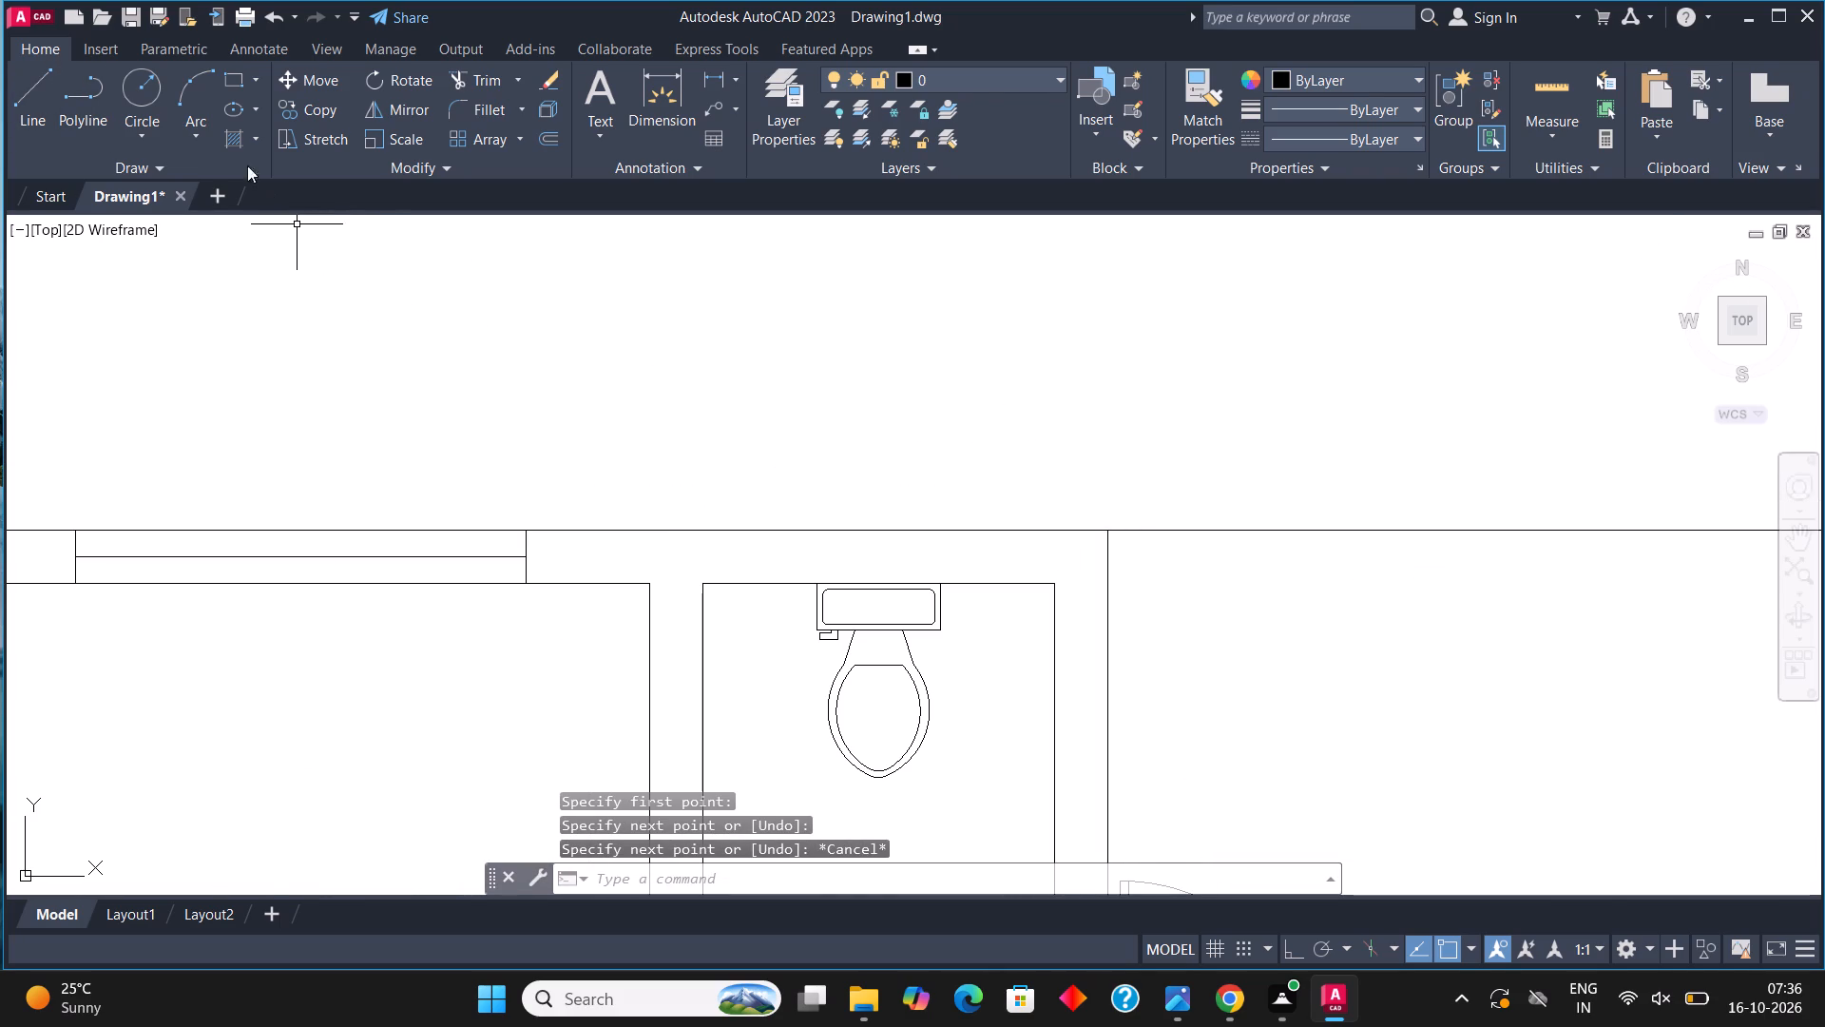
pyautogui.click(226, 84)
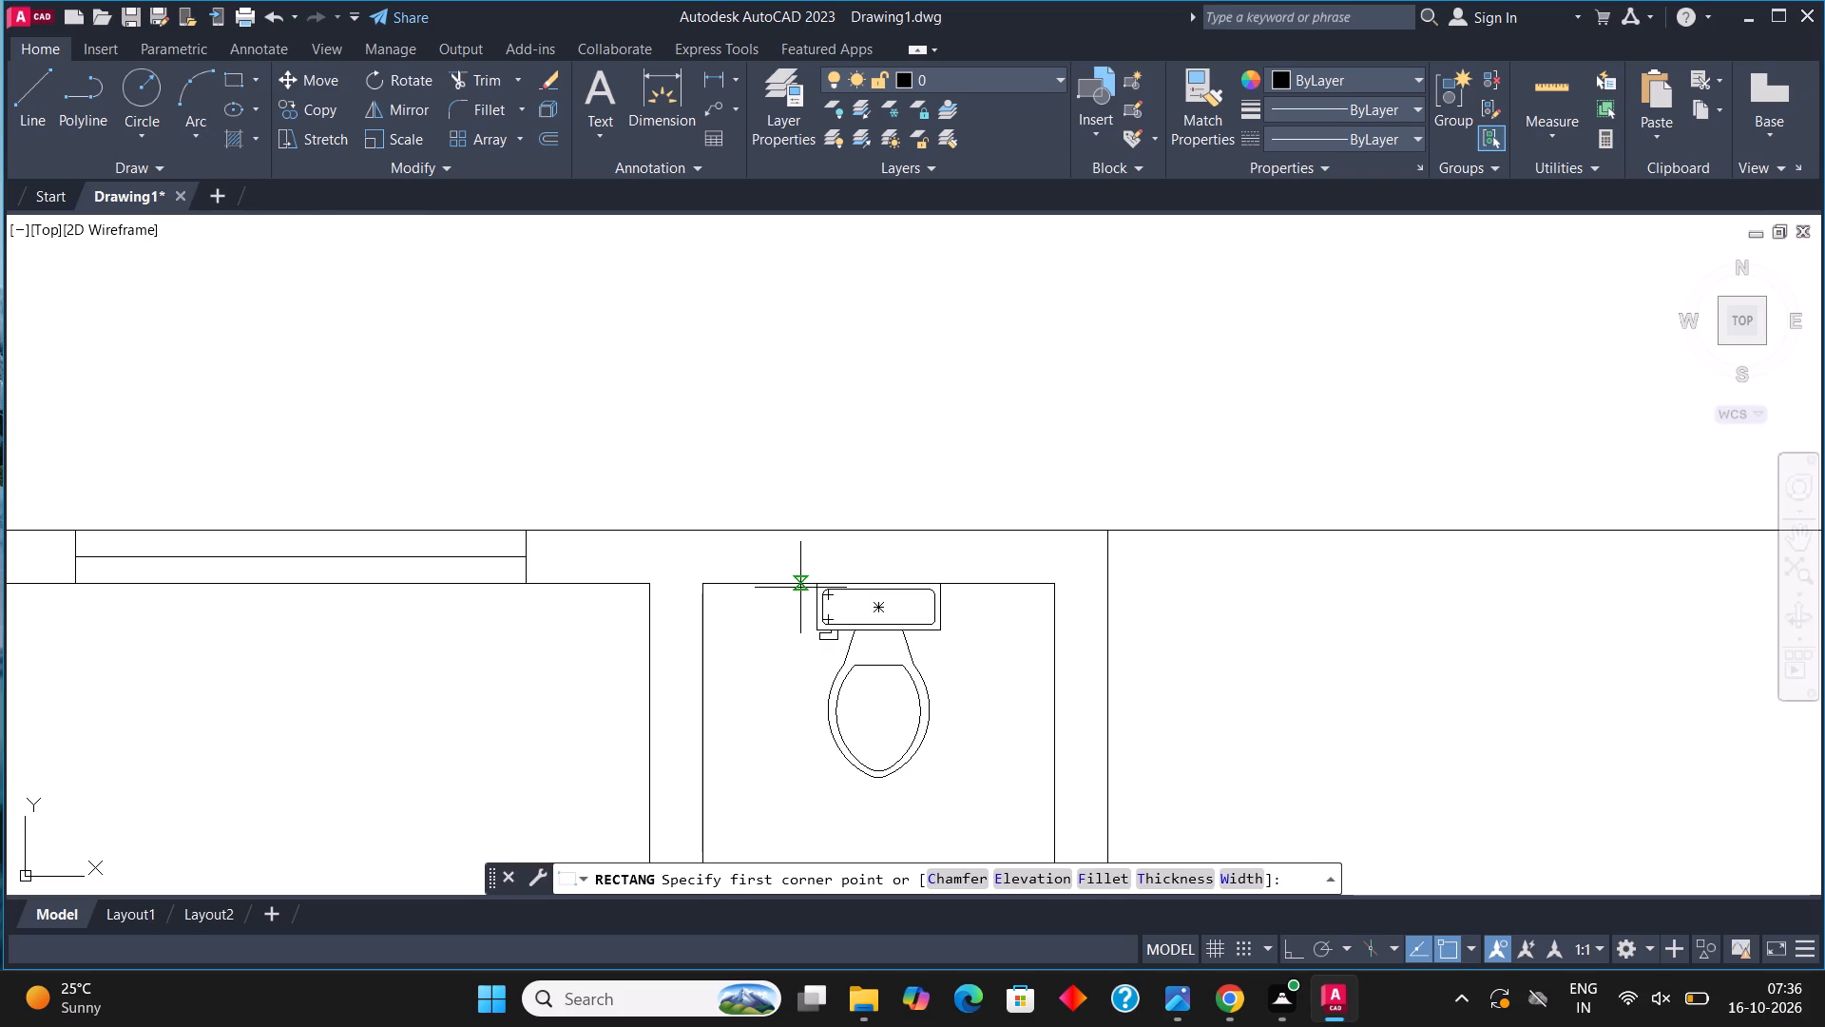
pyautogui.click(800, 588)
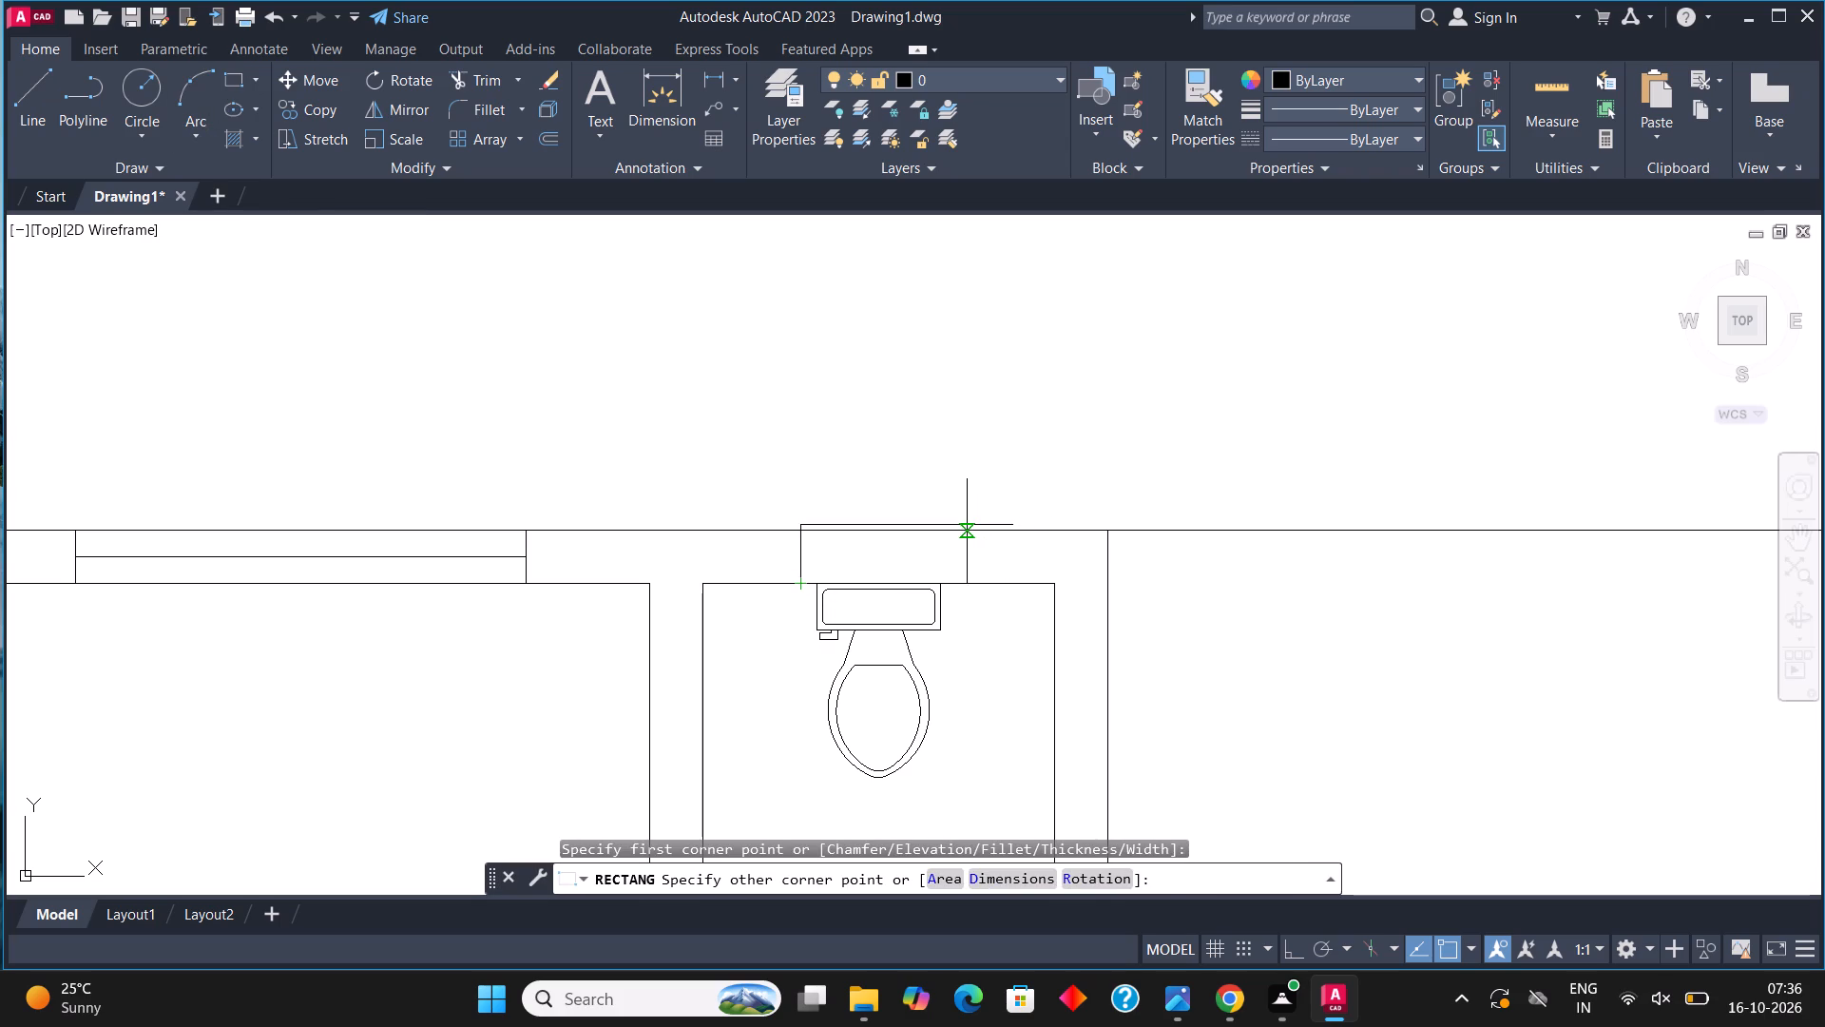
pyautogui.click(962, 533)
pyautogui.click(35, 89)
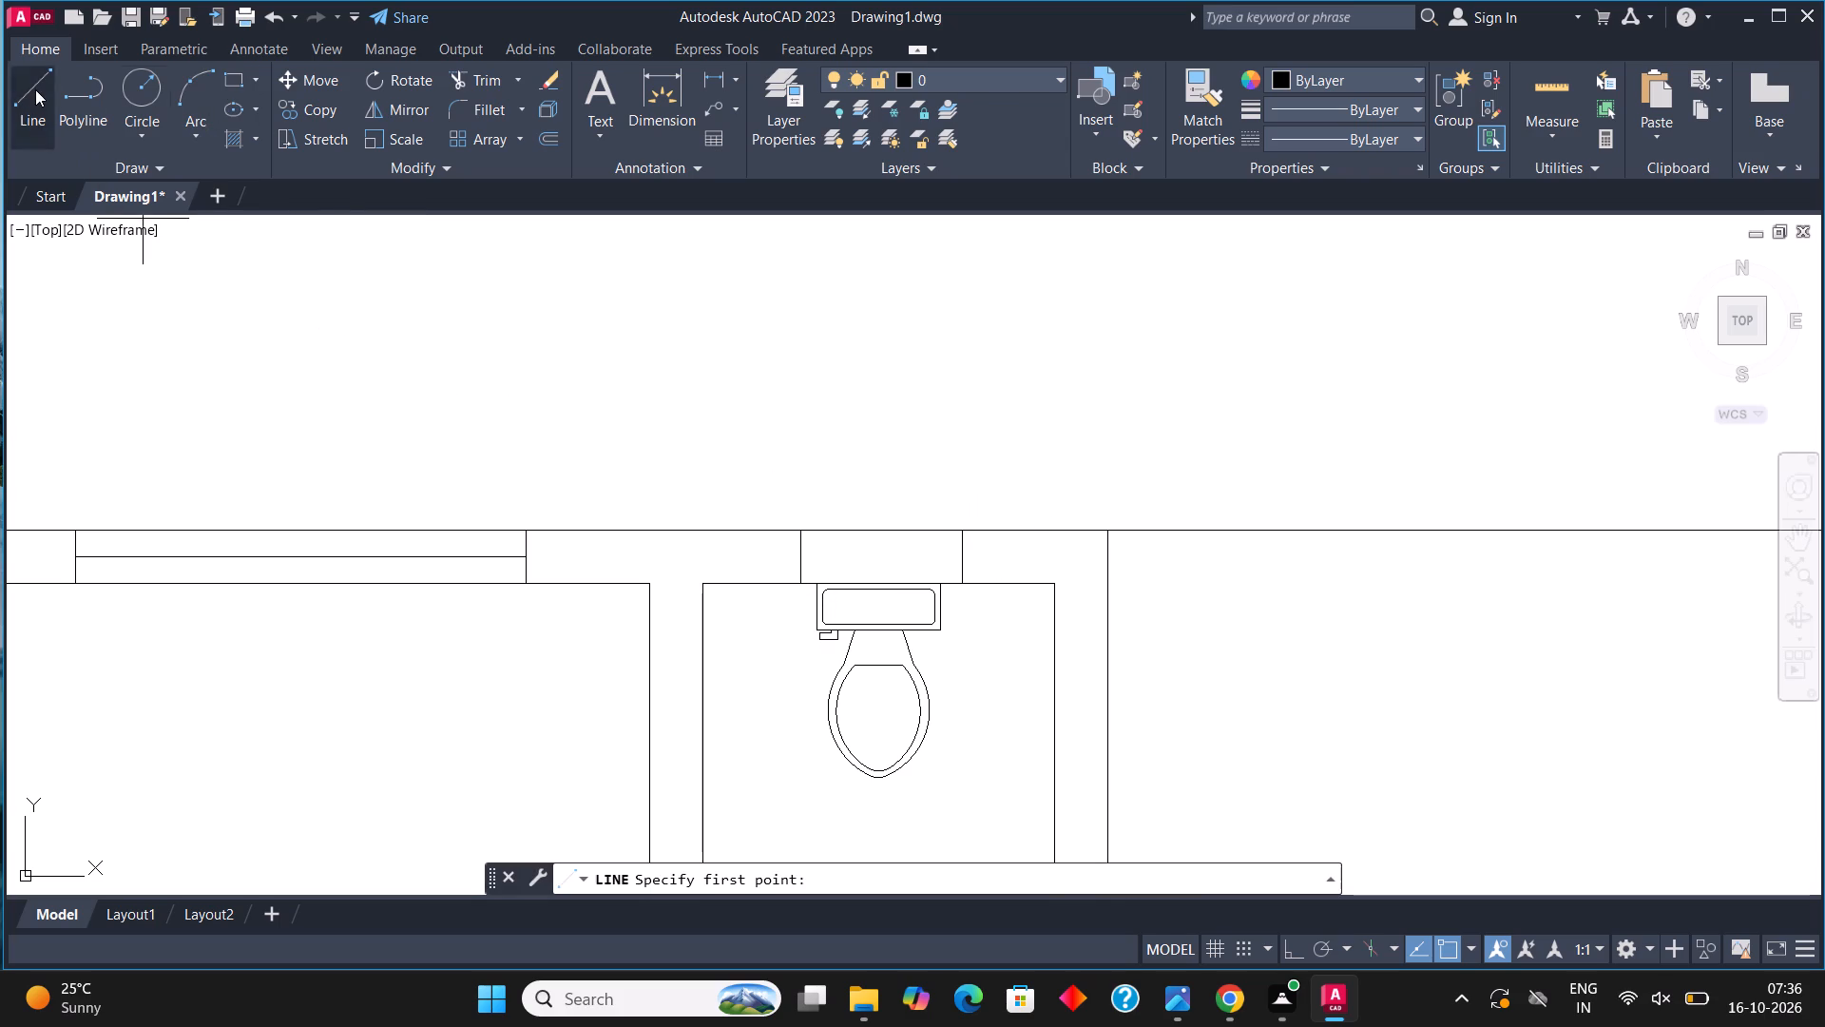
pyautogui.click(795, 560)
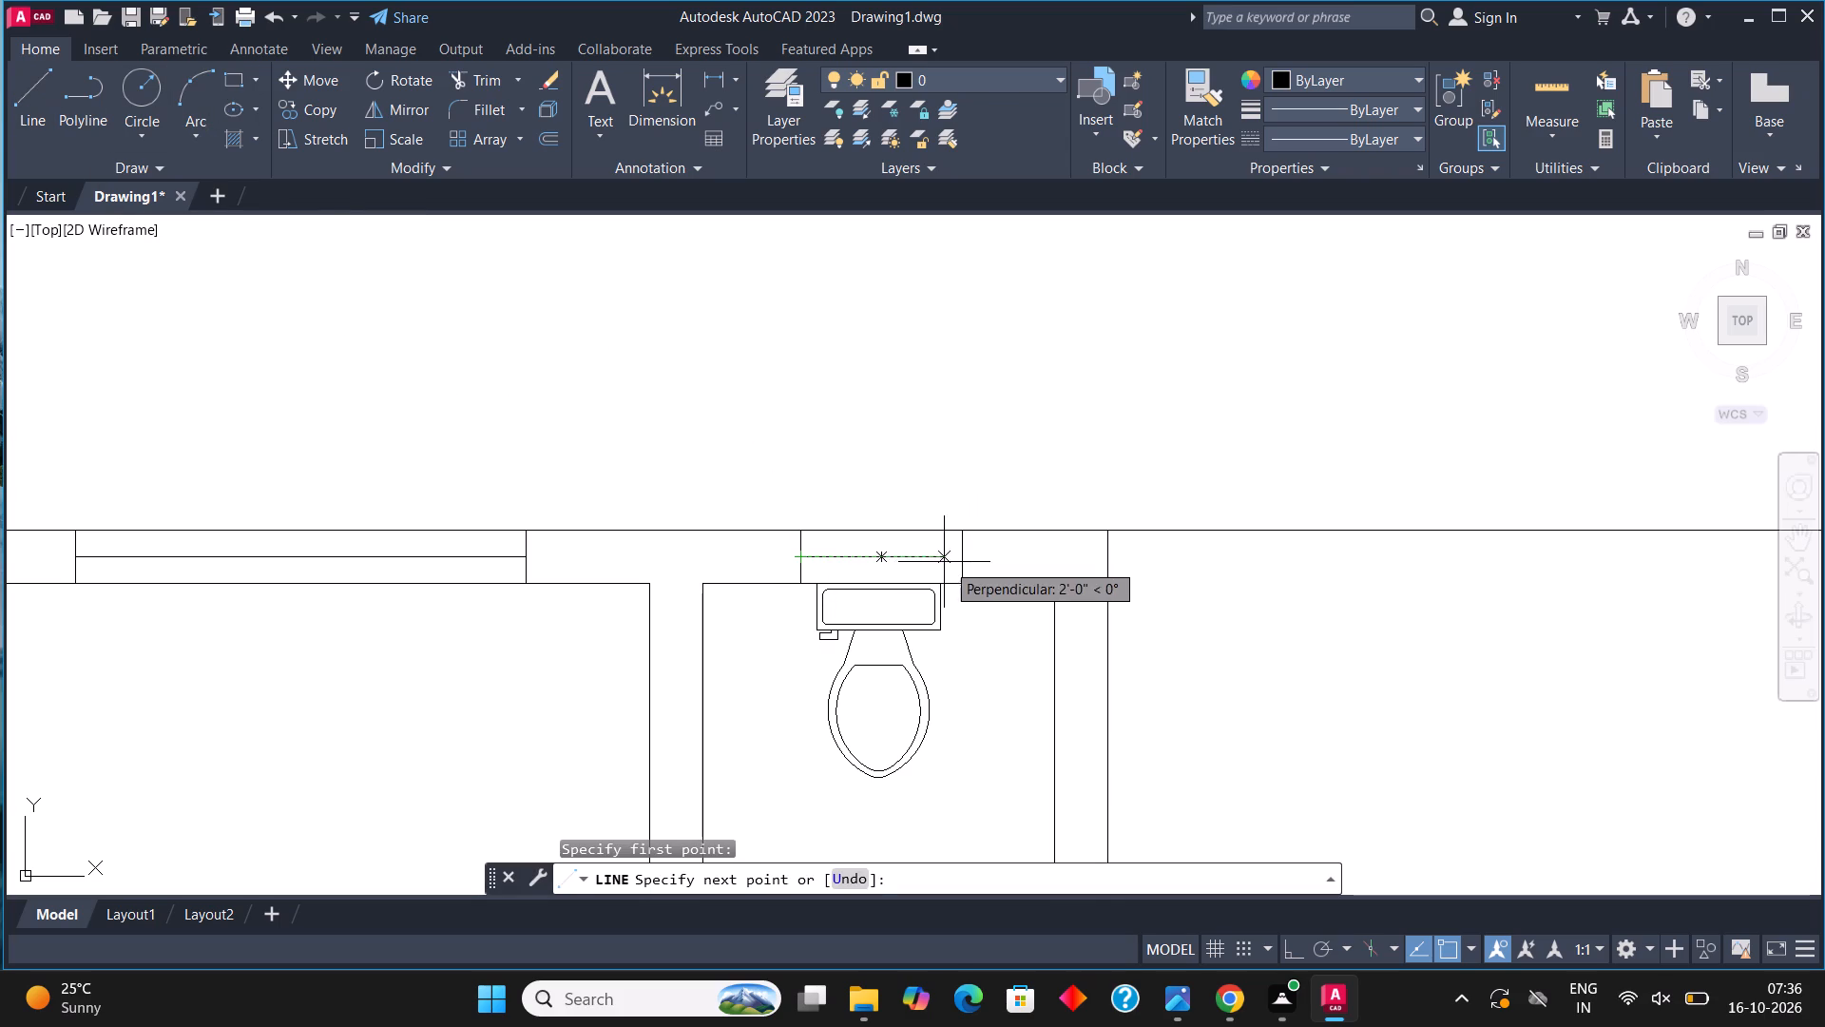
pyautogui.click(956, 562)
pyautogui.press('Escape')
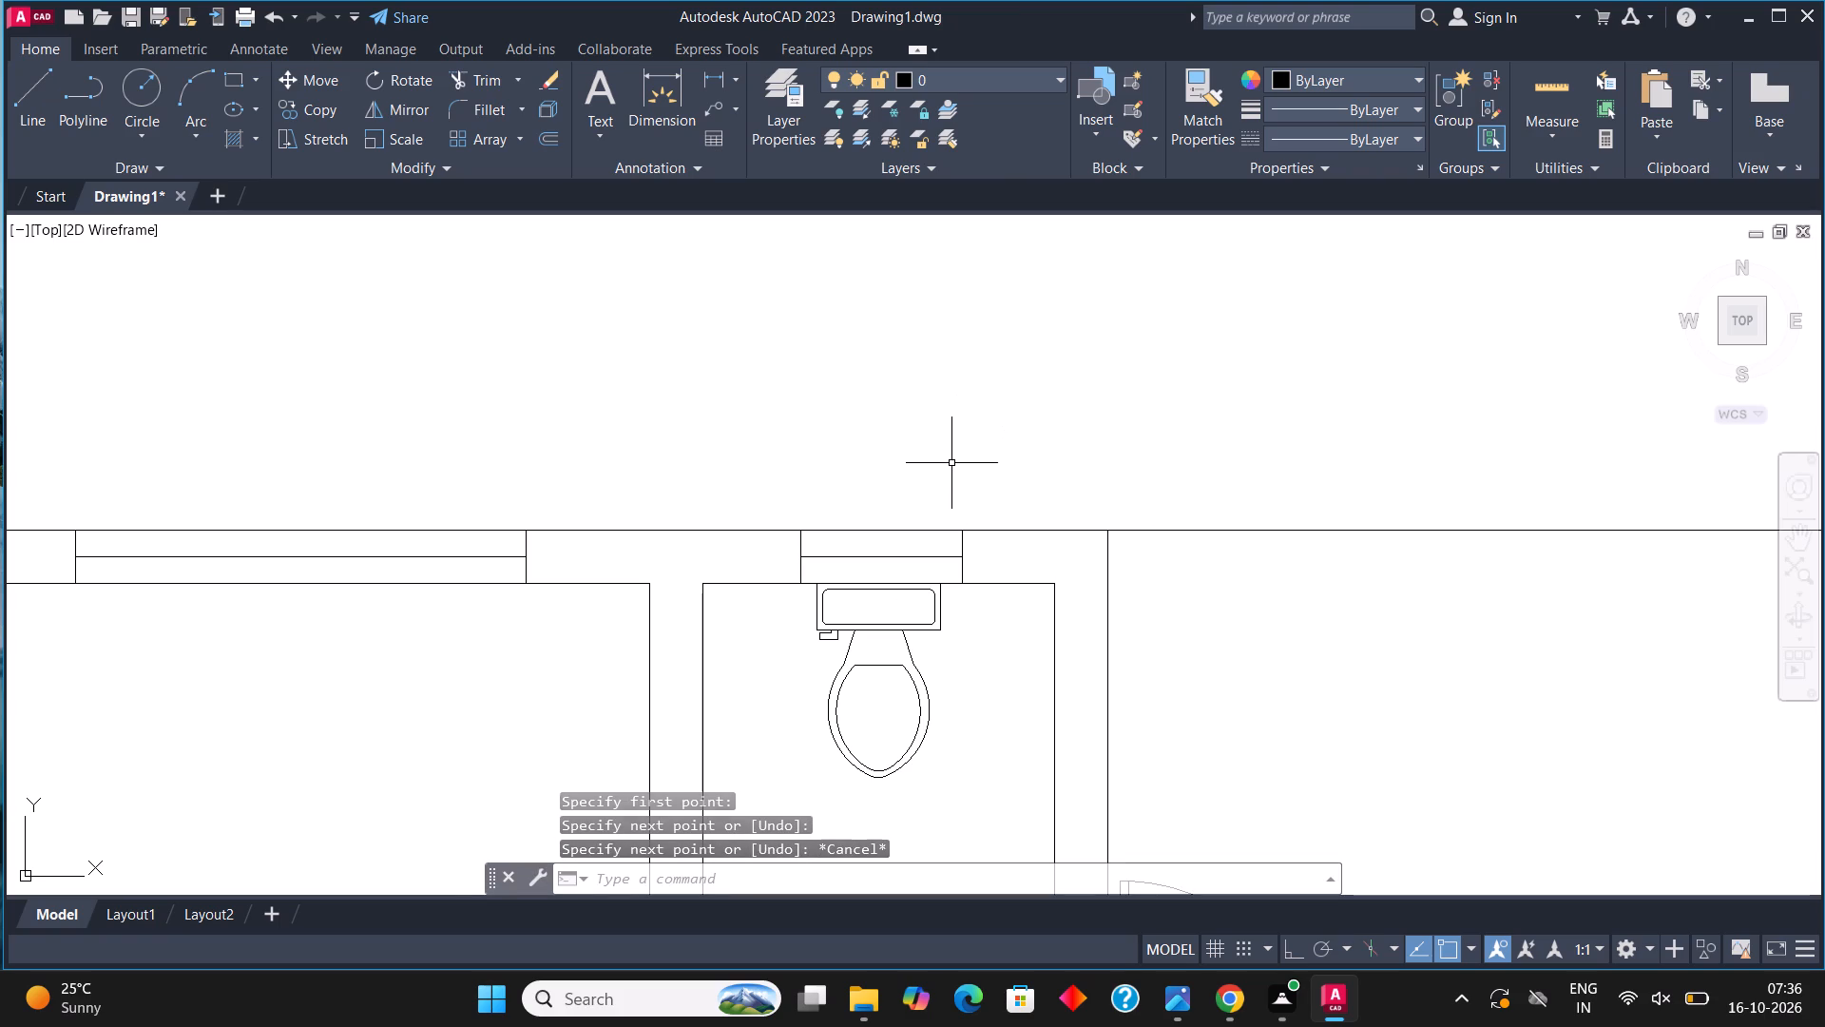
# Copy the large north room's window to the empty area east of the floor plan.
pyautogui.scroll(-1, 952, 472)
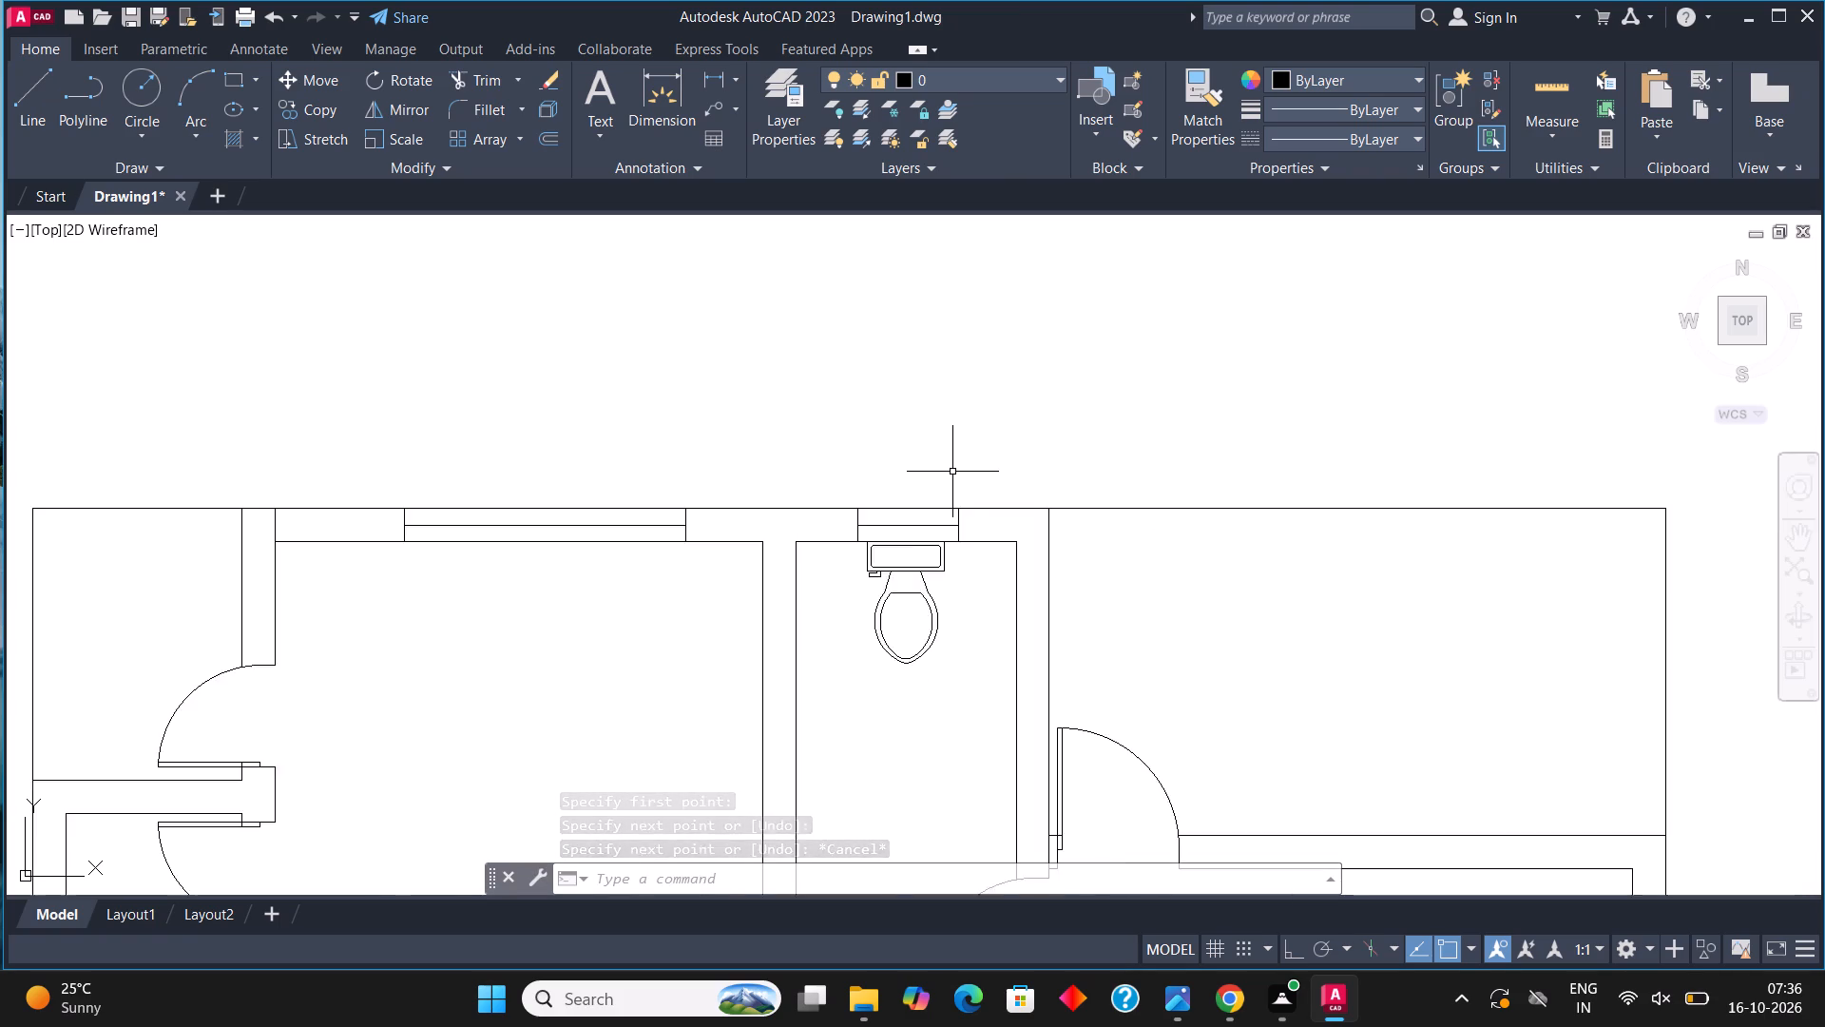
pyautogui.scroll(-1, 952, 472)
pyautogui.scroll(2, 550, 523)
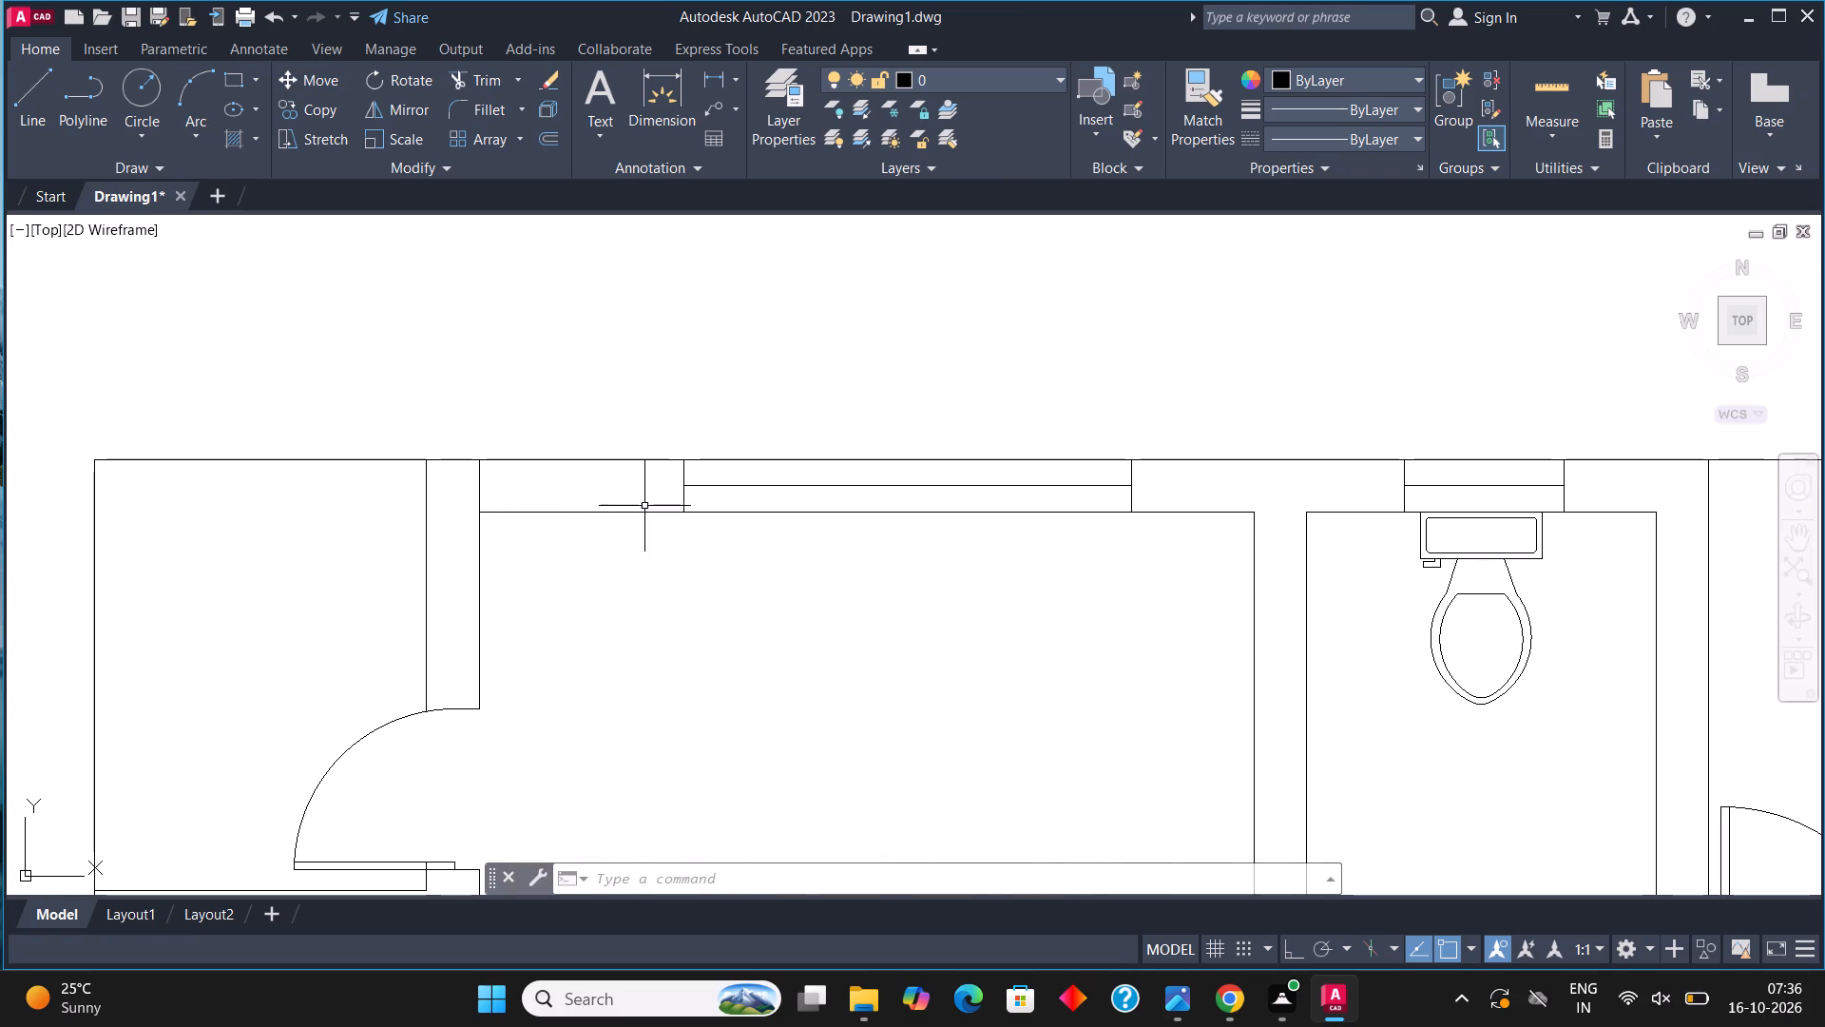
pyautogui.click(589, 563)
pyautogui.click(1172, 412)
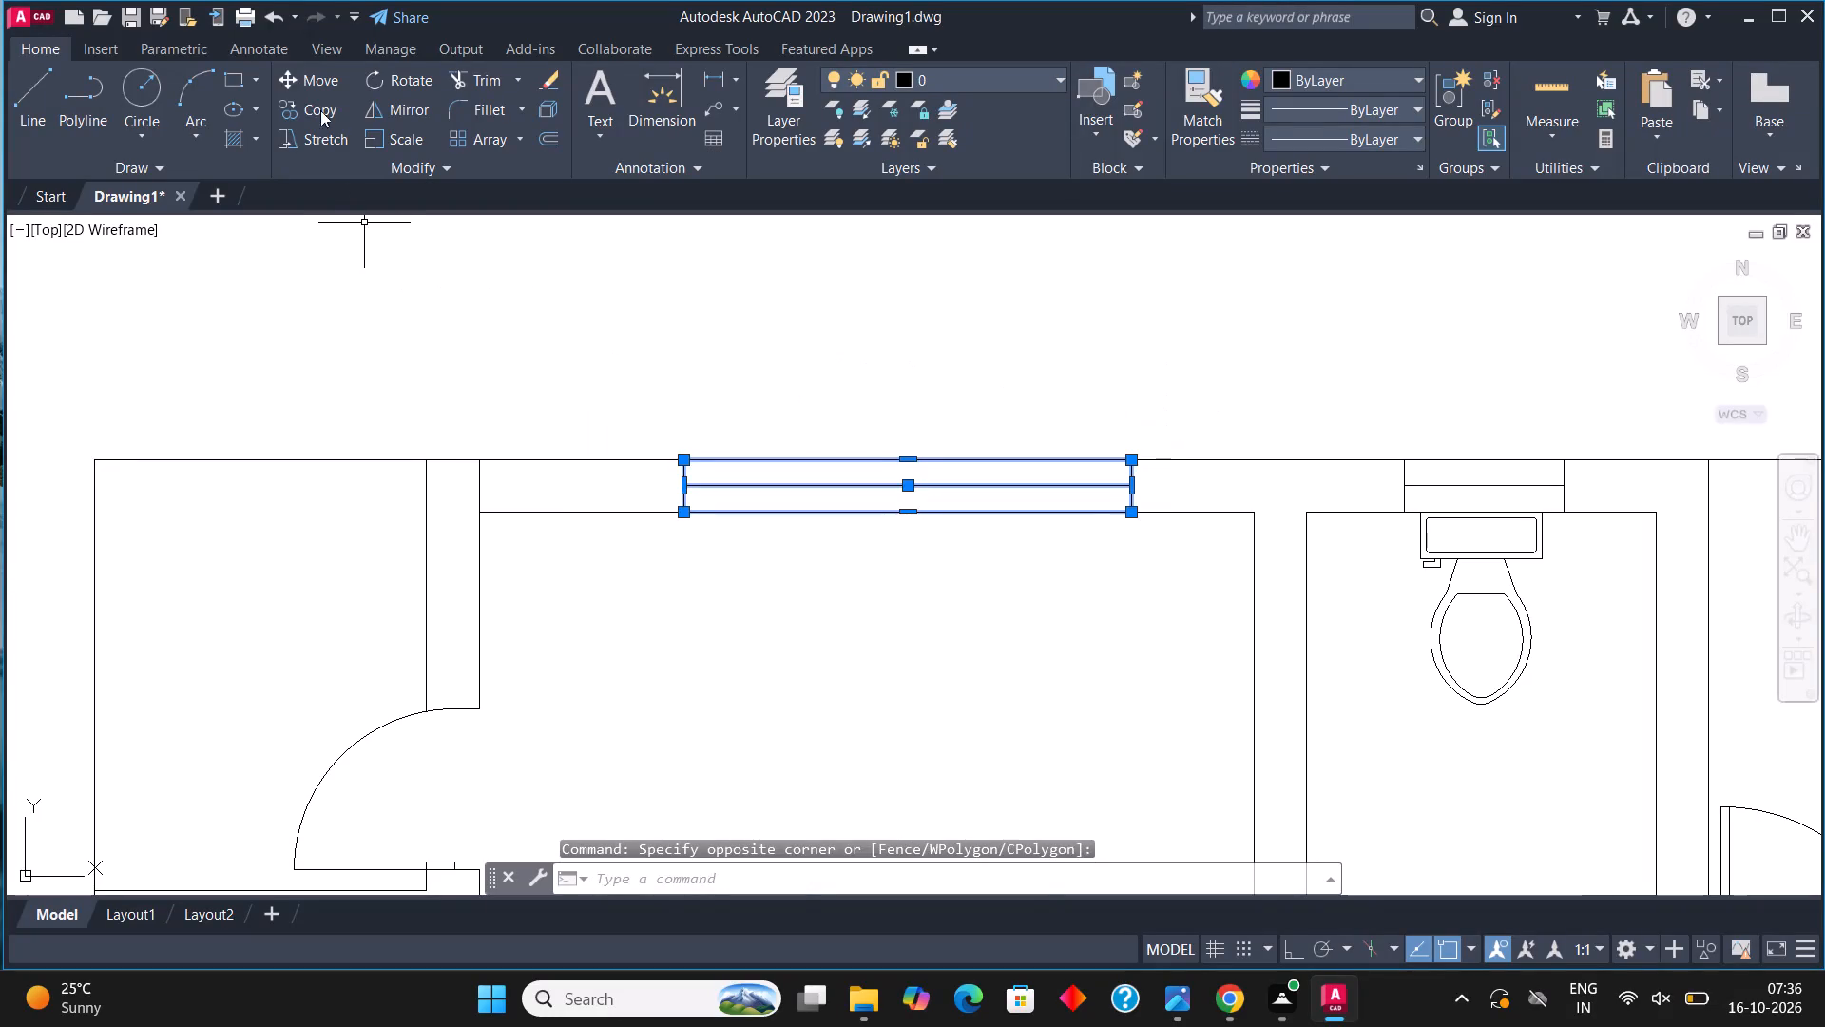
pyautogui.click(318, 108)
pyautogui.click(893, 539)
pyautogui.scroll(-3, 347, 313)
pyautogui.scroll(1, 1021, 526)
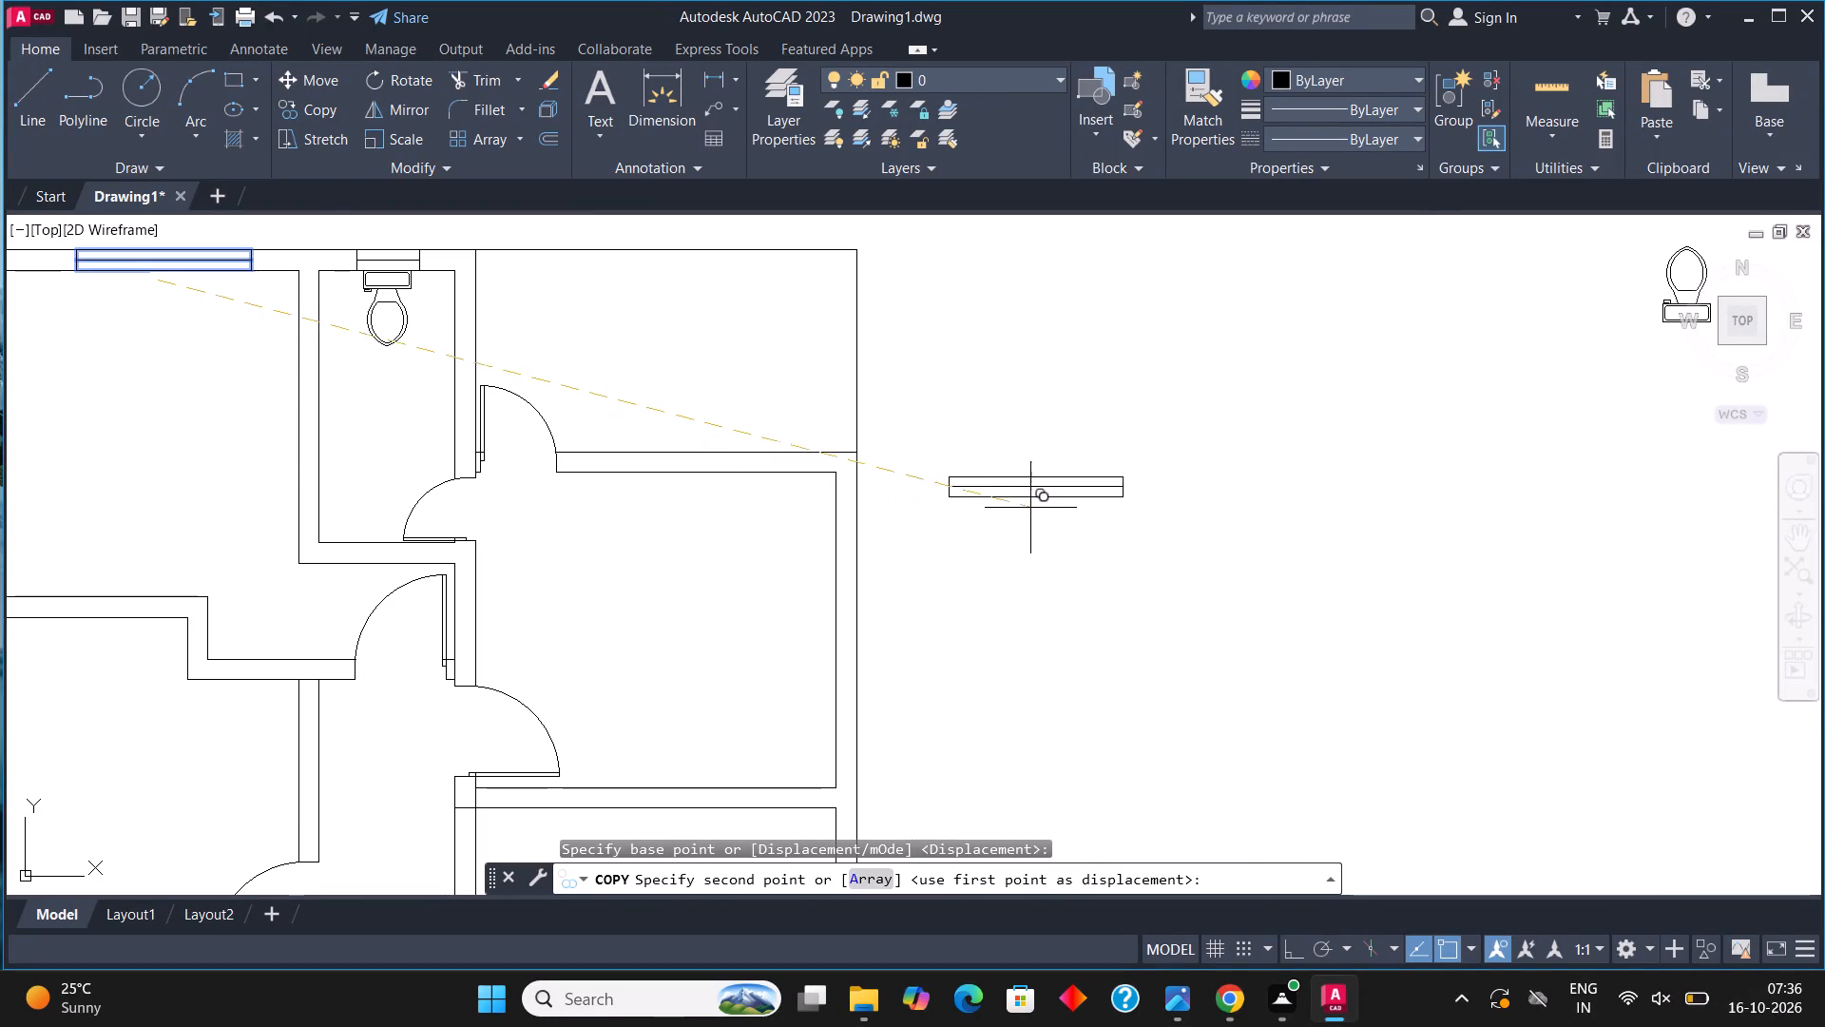
pyautogui.click(1088, 475)
pyautogui.press('Escape')
# Rotate the window copy outside the plan by 270° so that it stands vertically.
pyautogui.click(1216, 517)
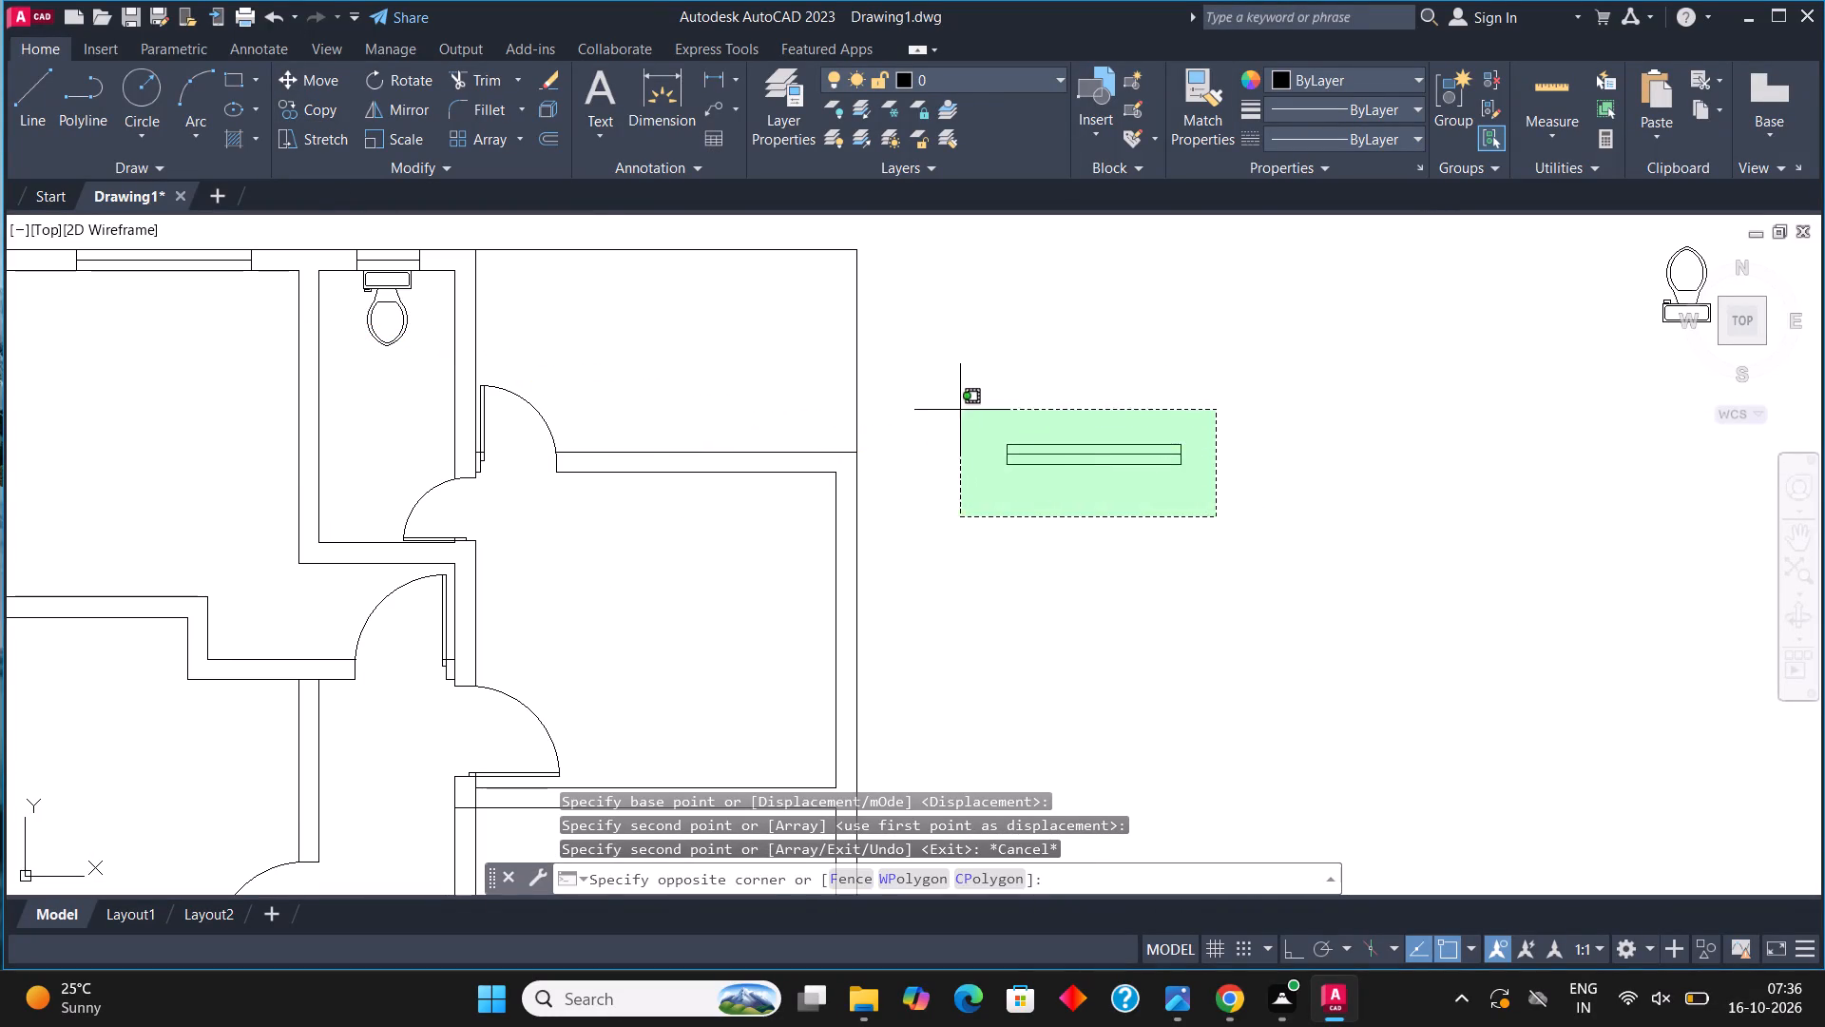
pyautogui.click(959, 405)
pyautogui.click(405, 75)
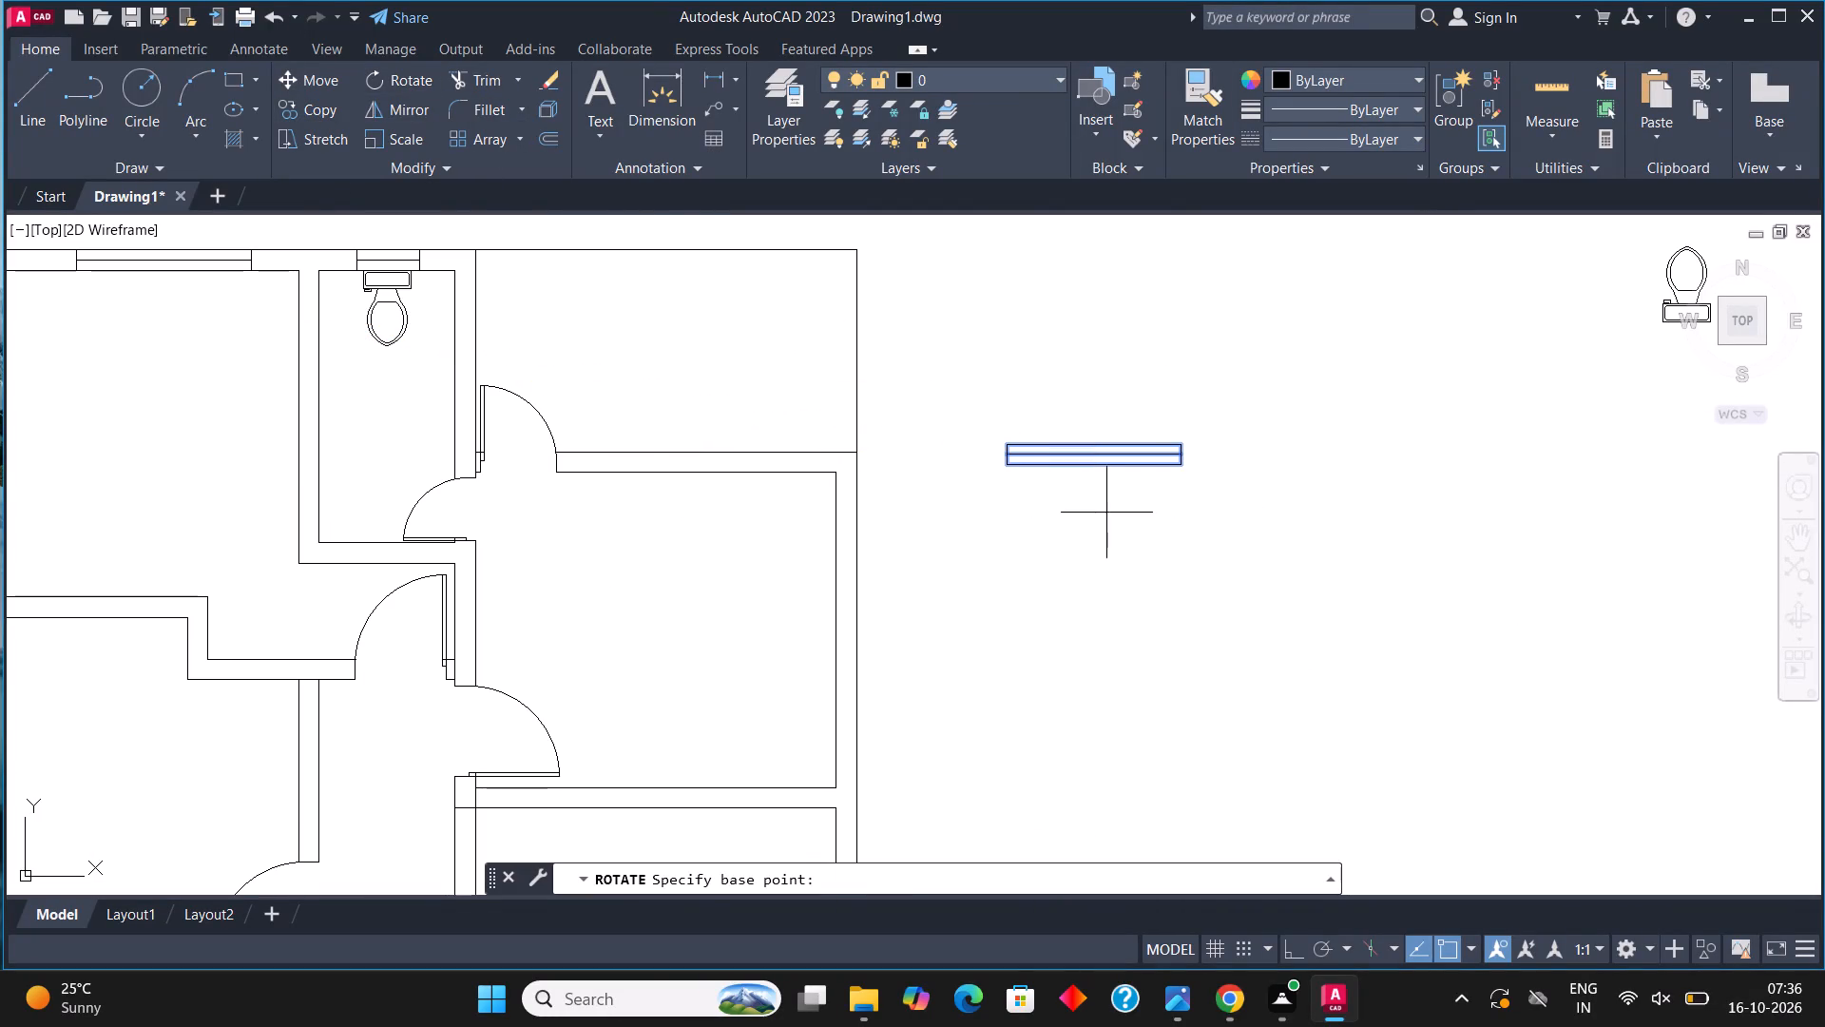
pyautogui.click(1094, 476)
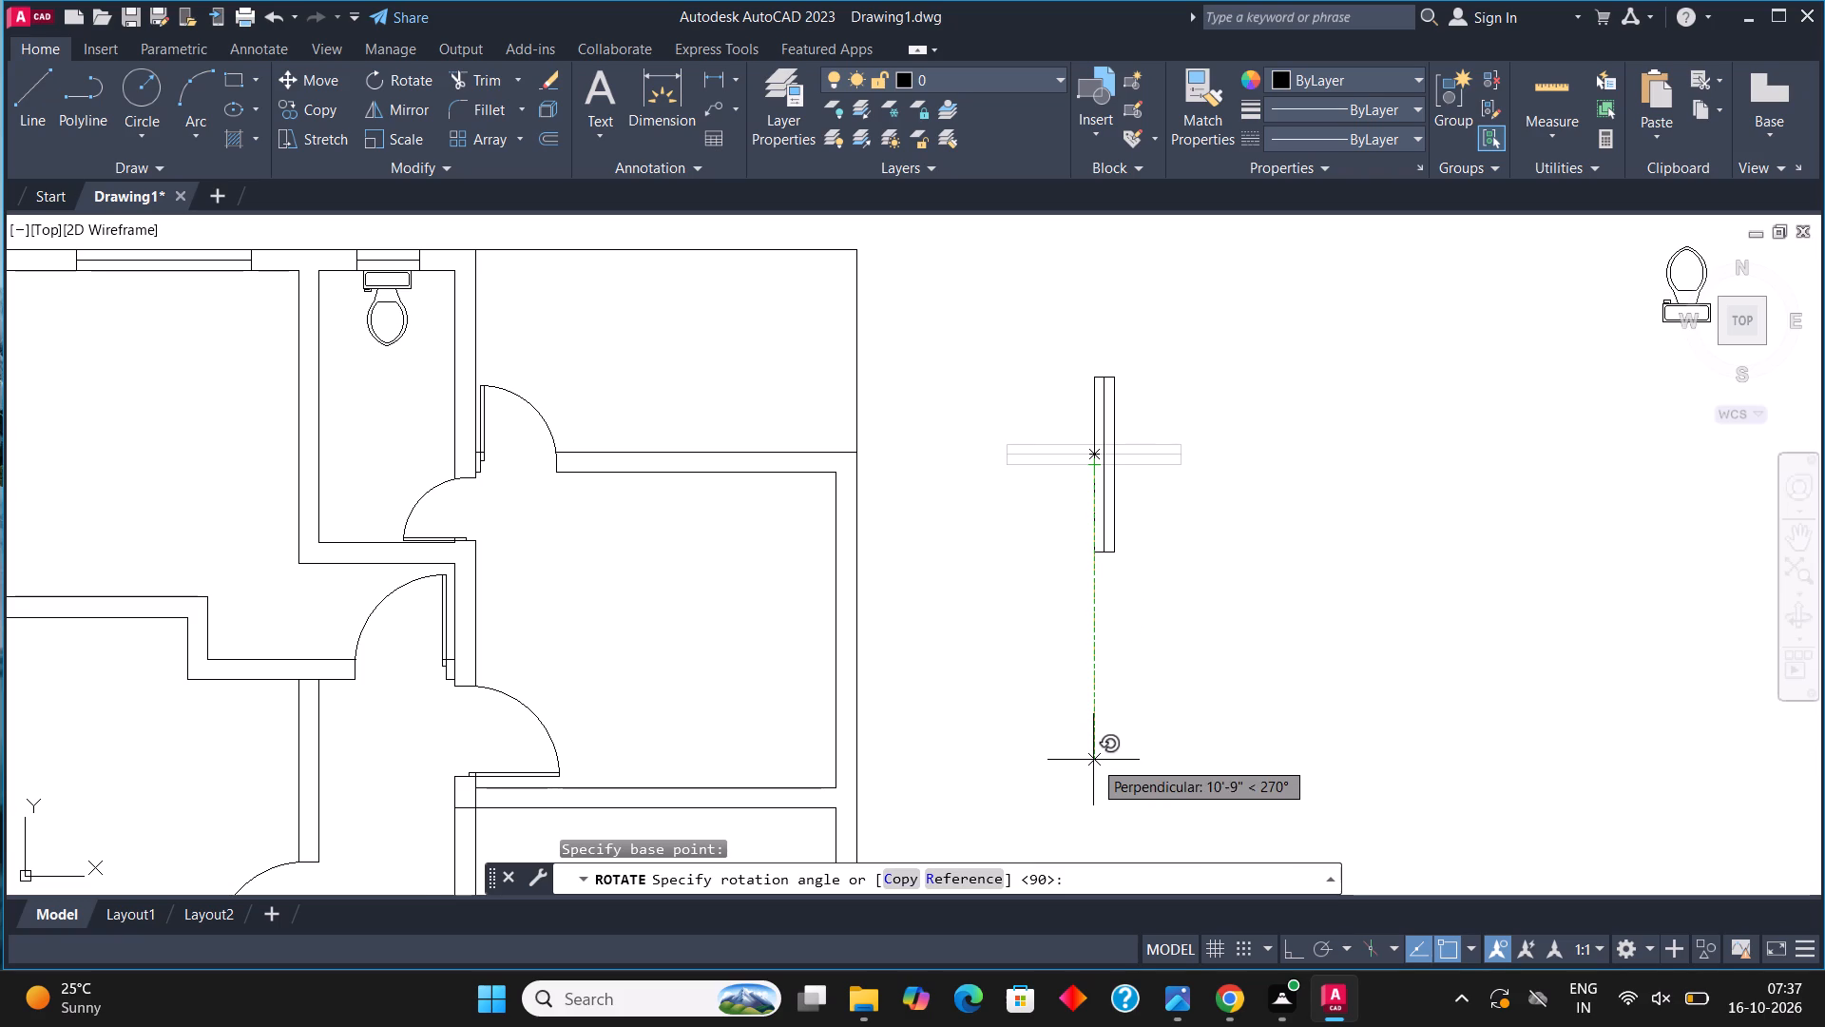
pyautogui.click(1093, 760)
# Copy the vertical window into the east outer wall of the two northern east rooms and the southeast corner room.
pyautogui.click(1144, 689)
pyautogui.click(1011, 285)
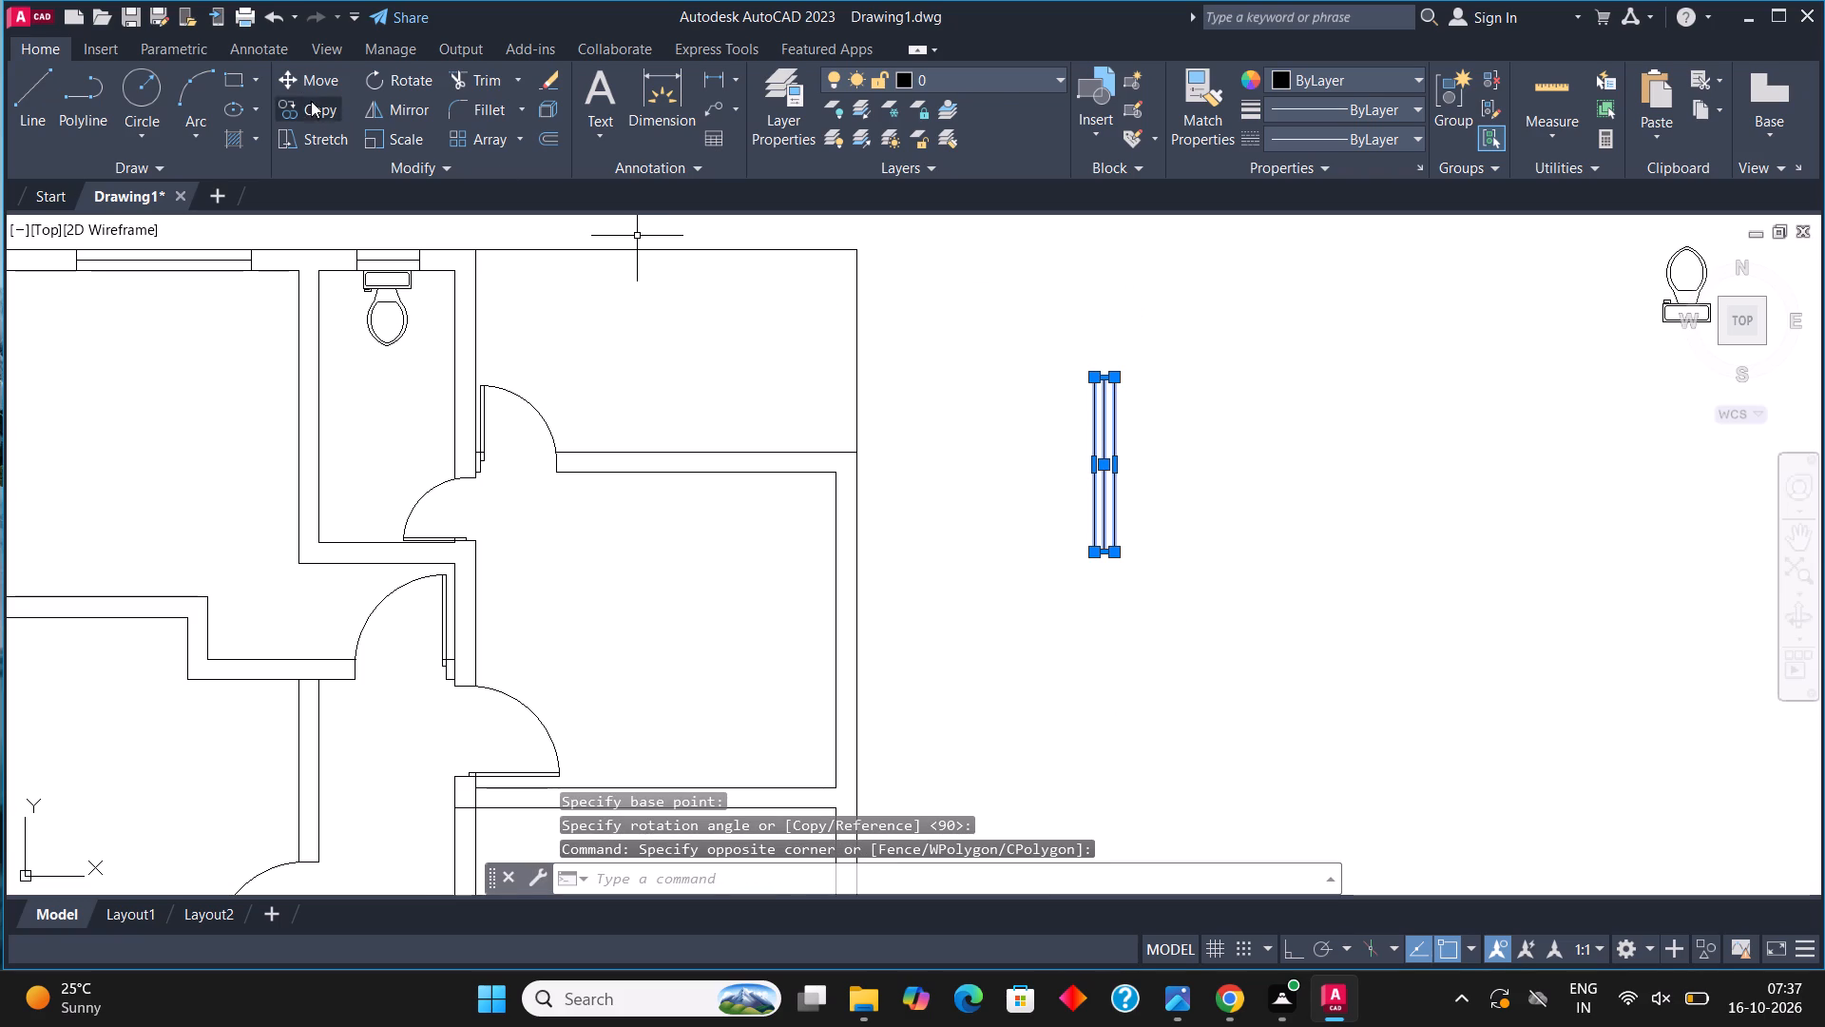
pyautogui.click(316, 105)
pyautogui.click(1093, 376)
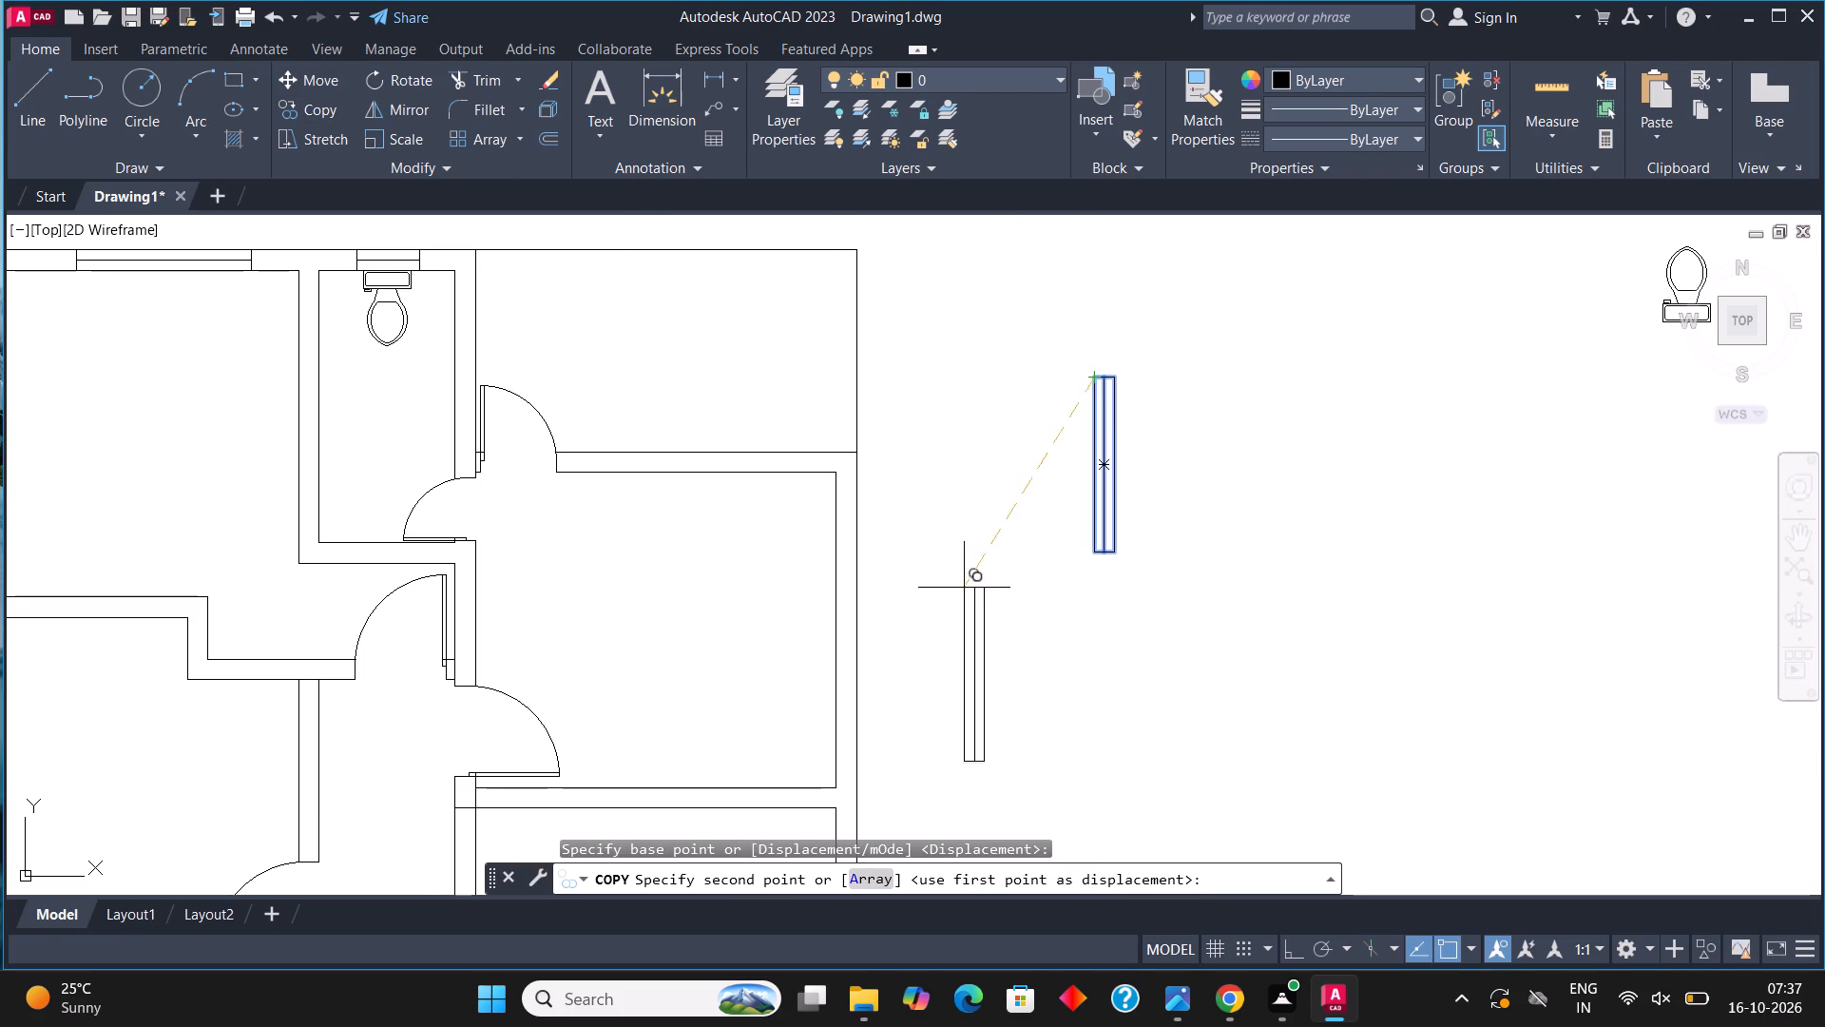
pyautogui.click(837, 540)
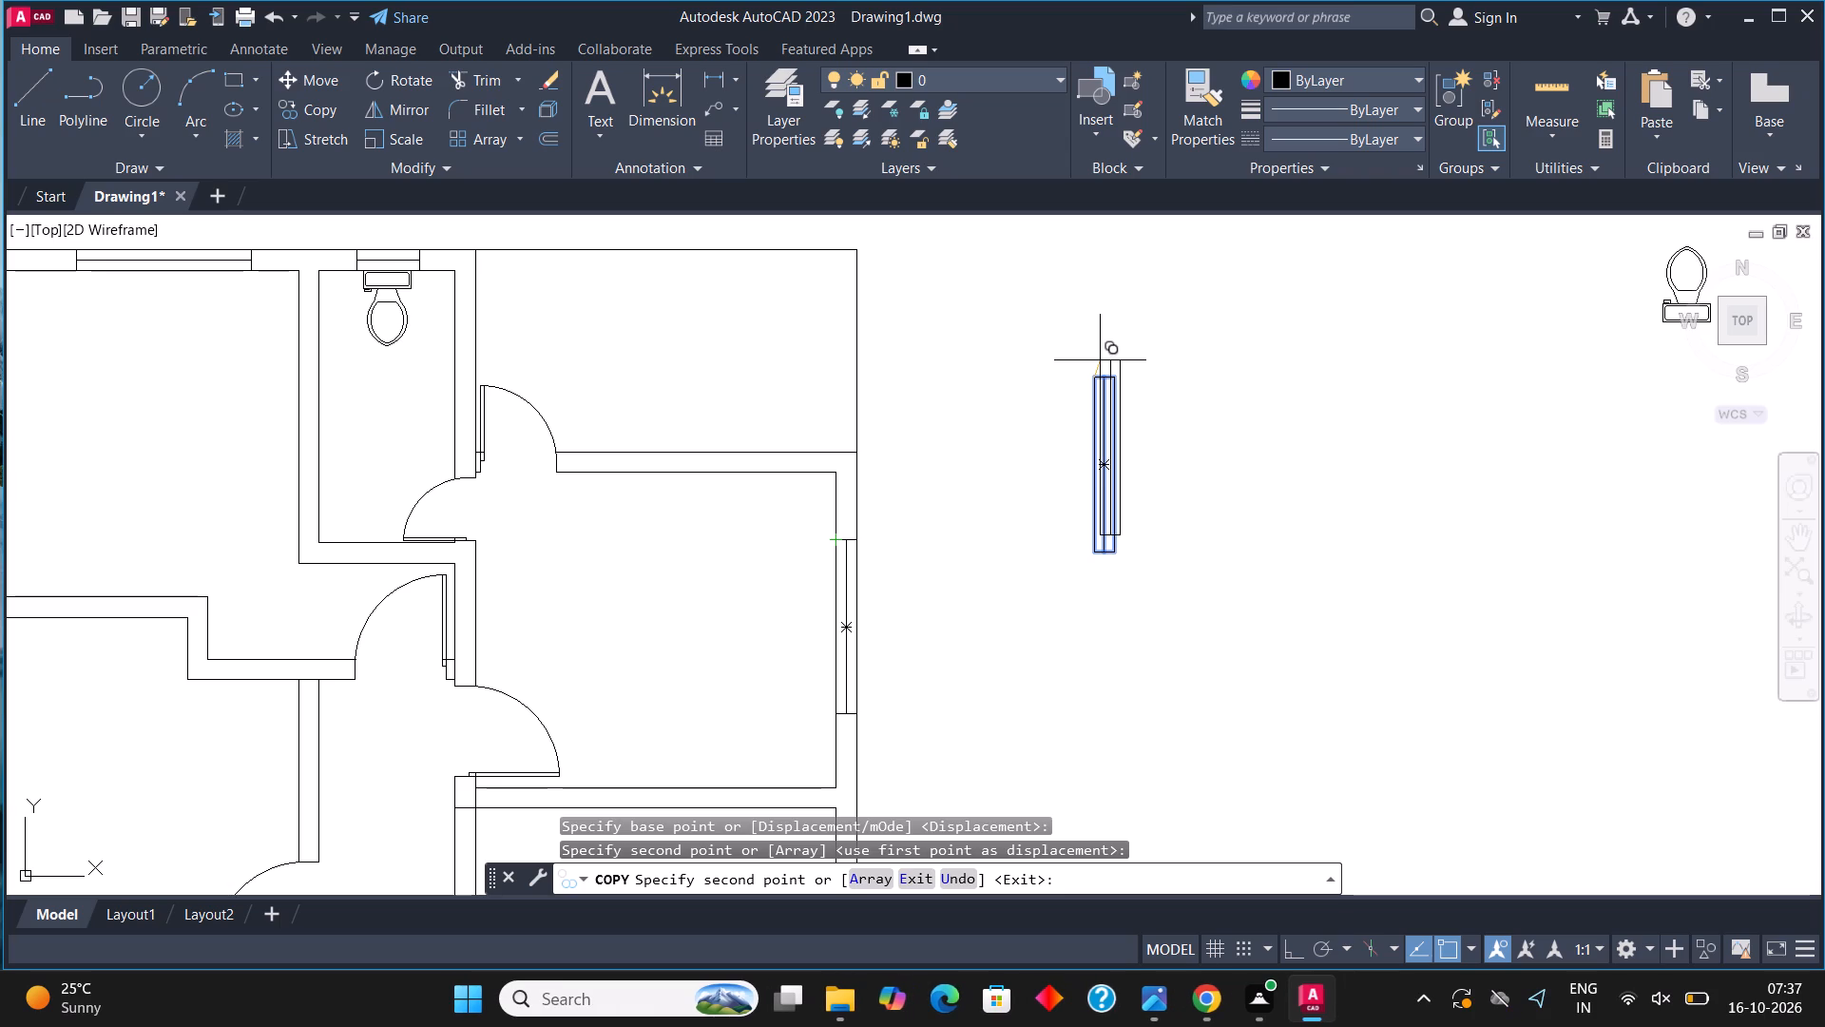
pyautogui.scroll(-2, 1100, 371)
pyautogui.scroll(3, 996, 626)
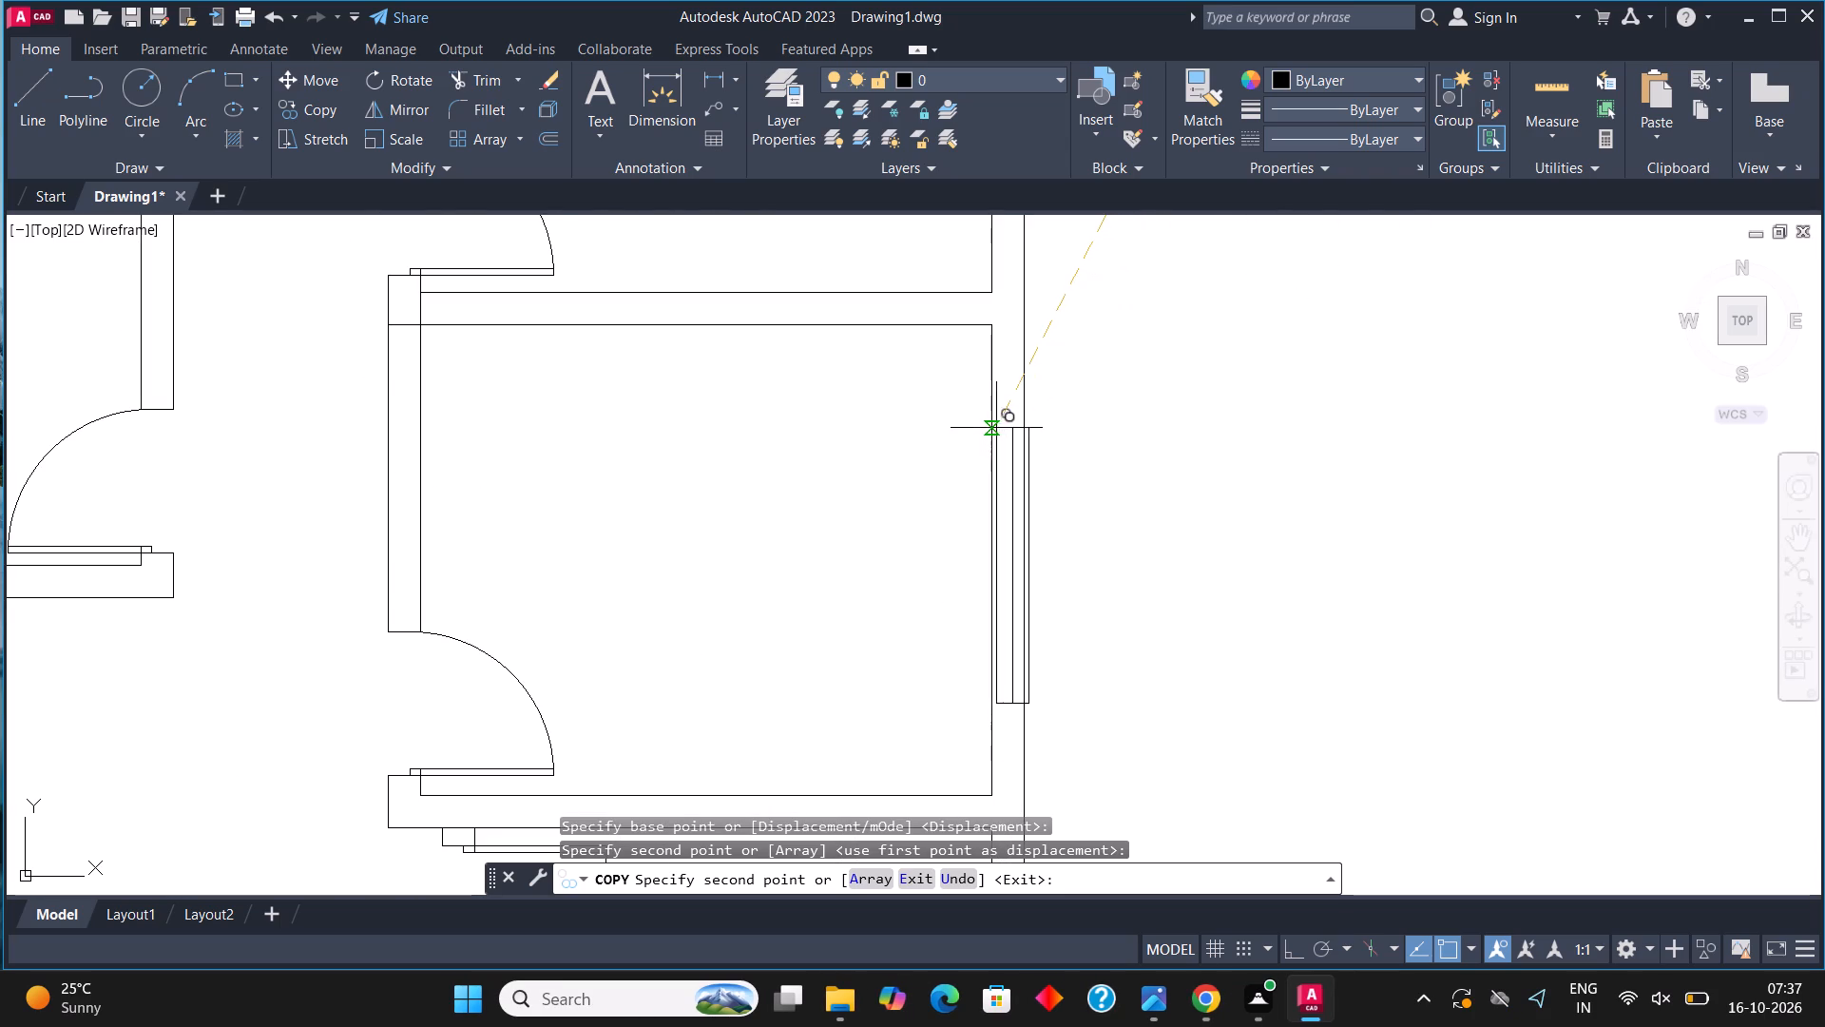
pyautogui.click(991, 441)
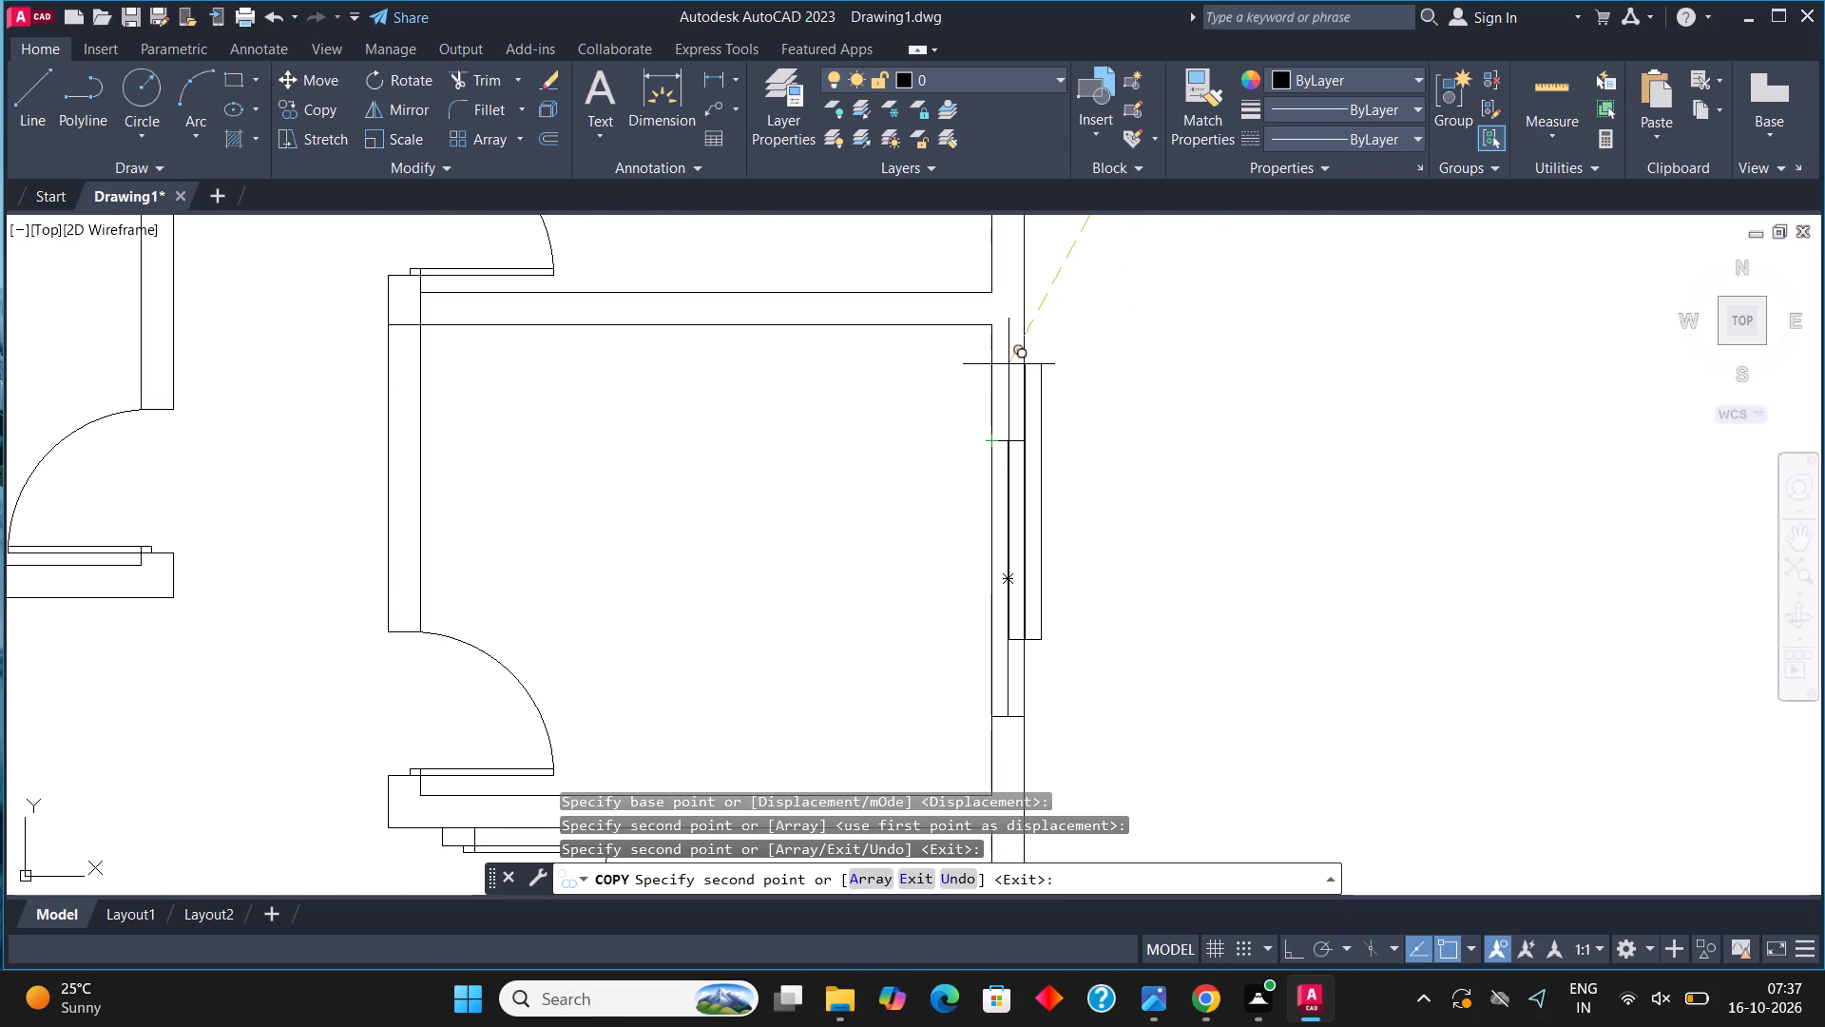
pyautogui.scroll(-5, 1009, 364)
pyautogui.scroll(4, 1009, 449)
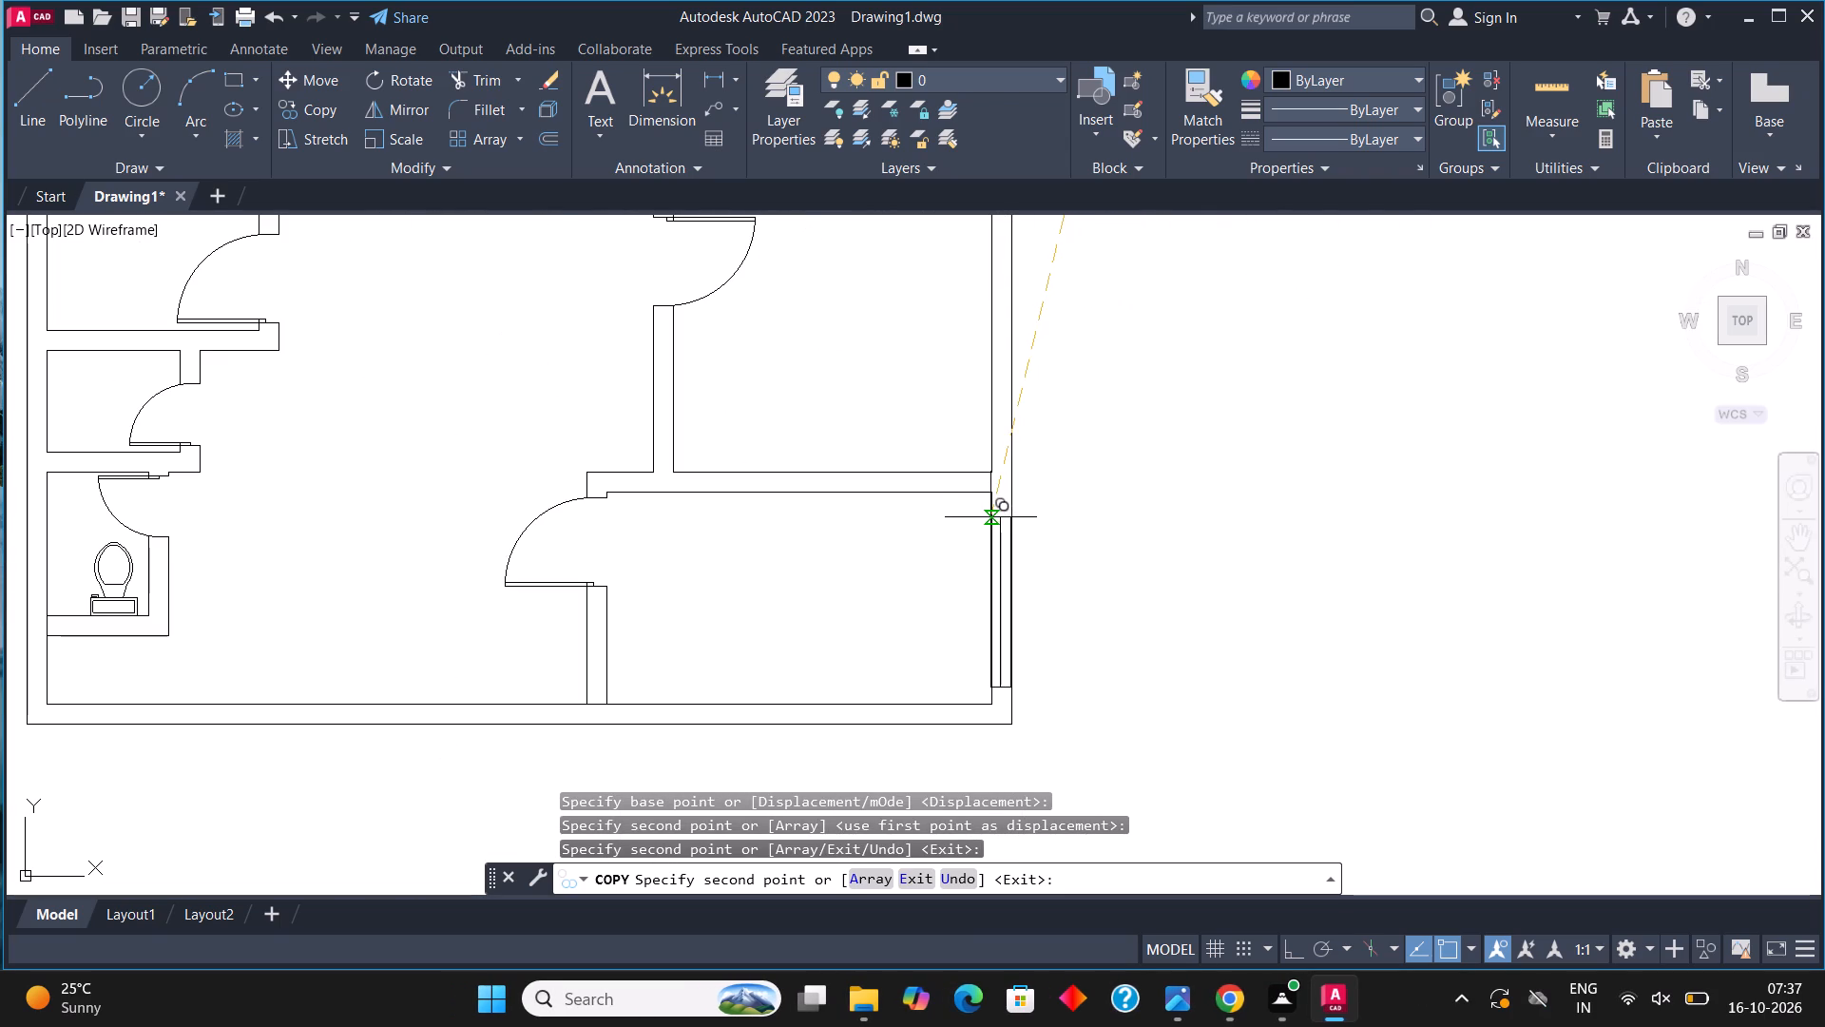
pyautogui.click(989, 517)
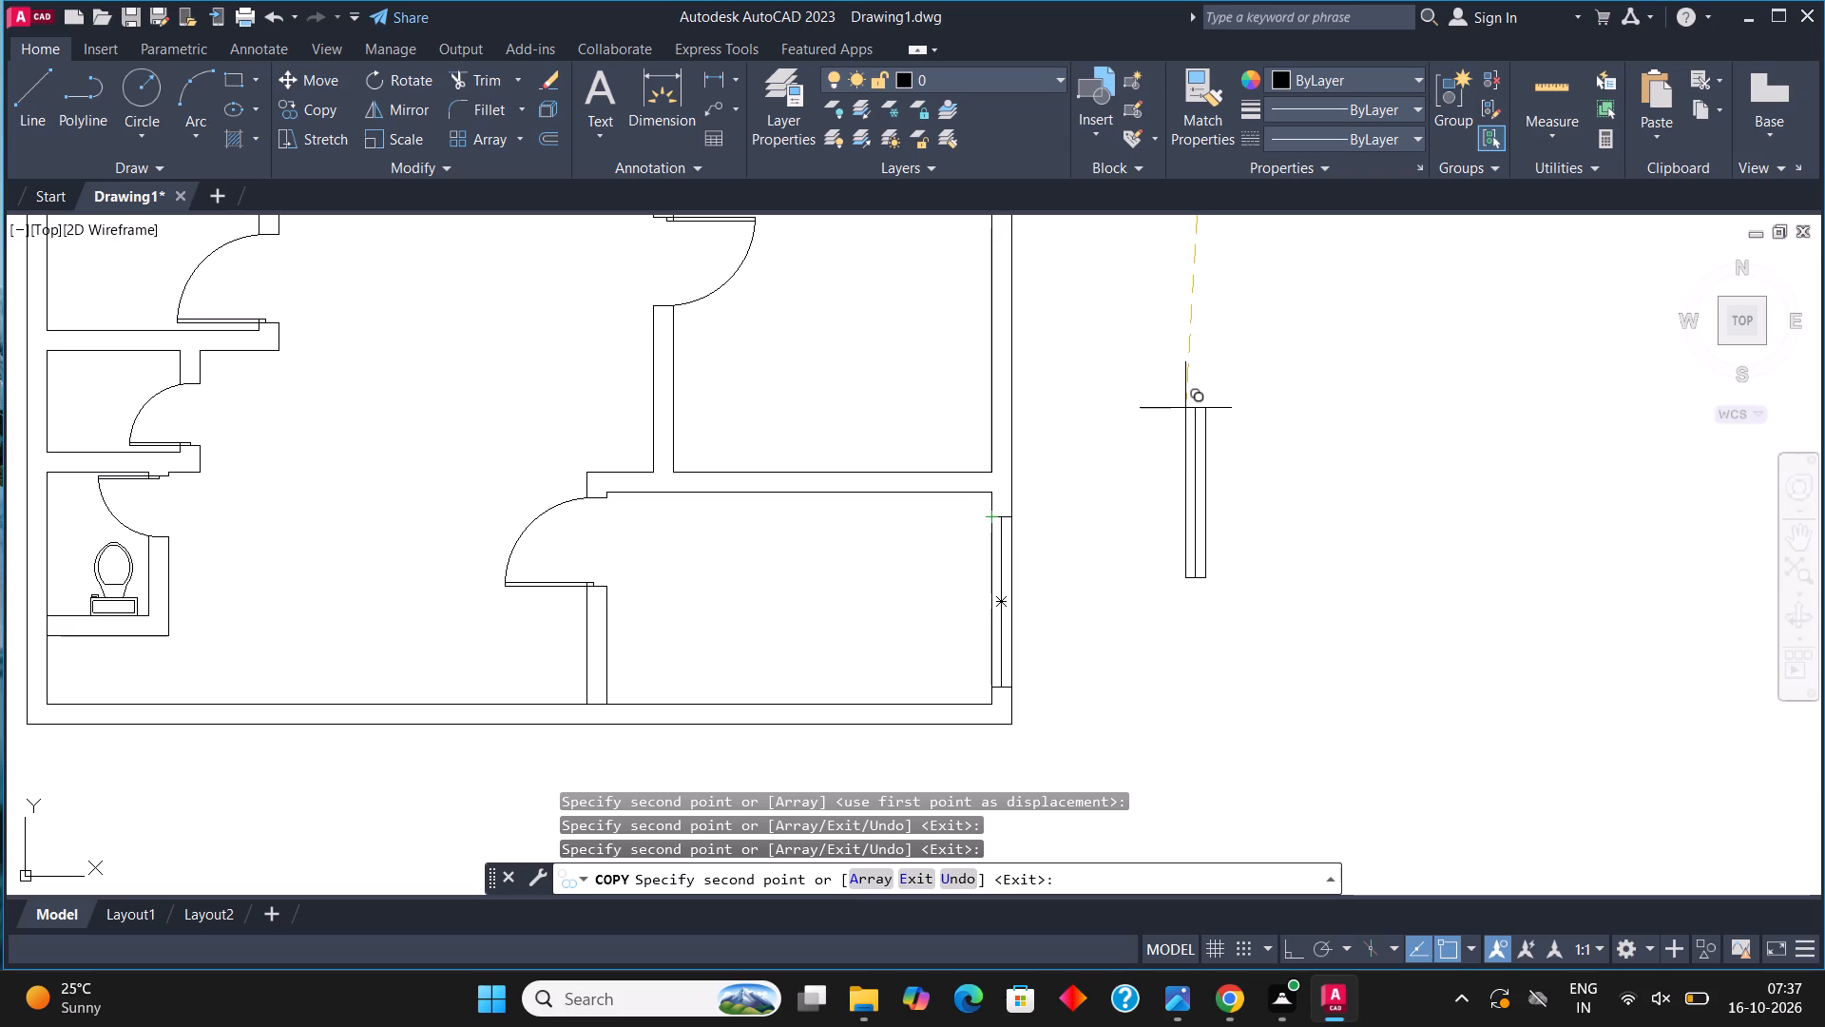
# Place another copy of the vertical window in the west outer wall of the room just south of the northwest room block.
pyautogui.scroll(-3, 1179, 565)
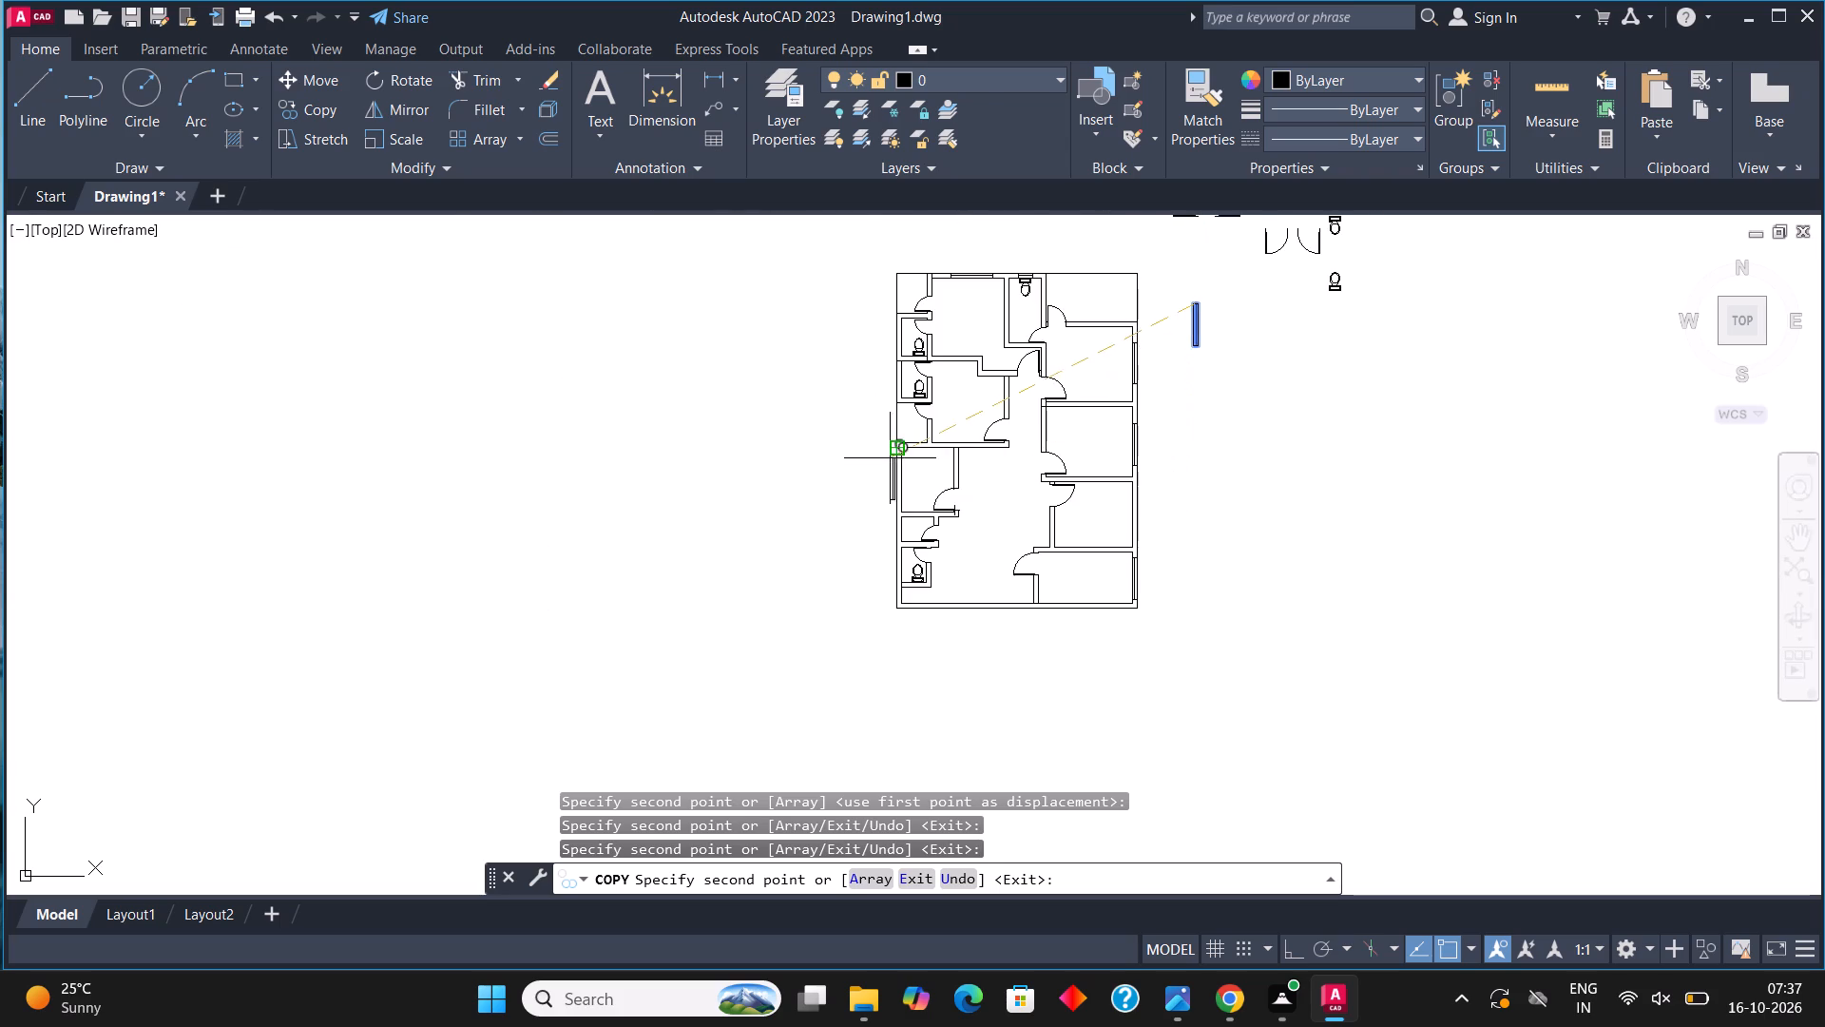
pyautogui.scroll(3, 890, 458)
pyautogui.click(908, 473)
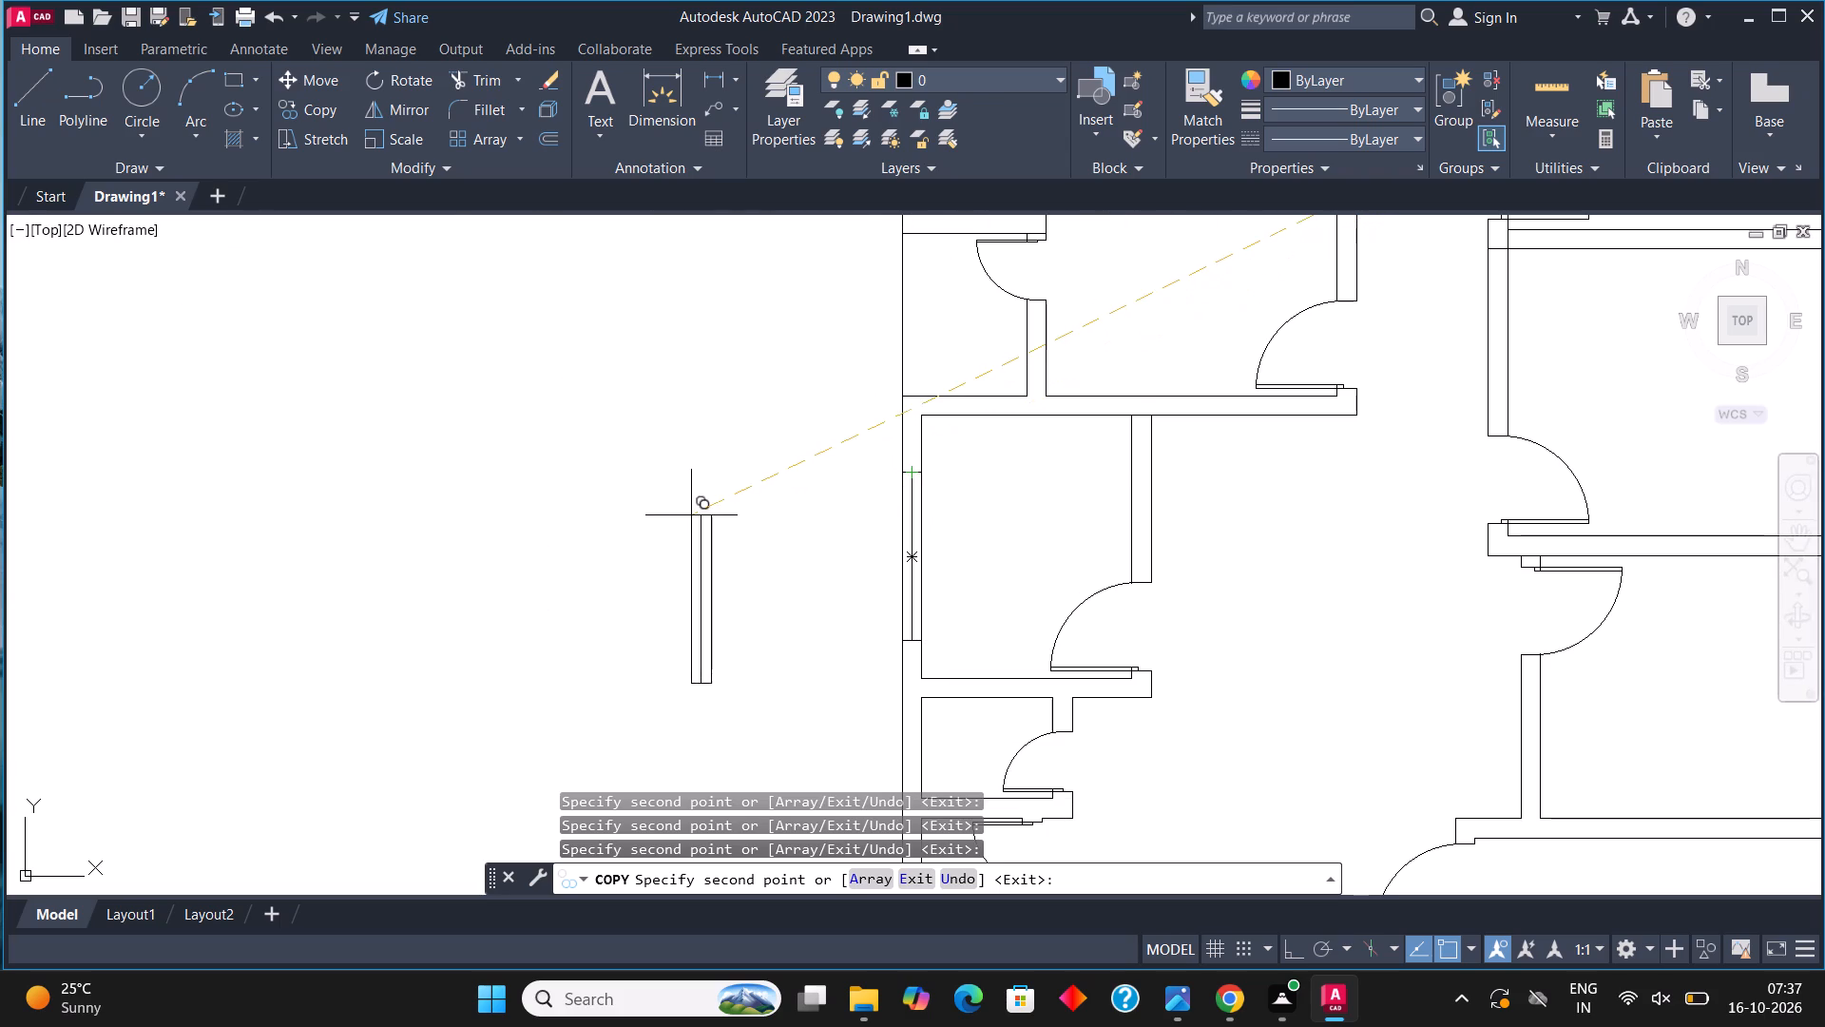
pyautogui.scroll(-4, 723, 570)
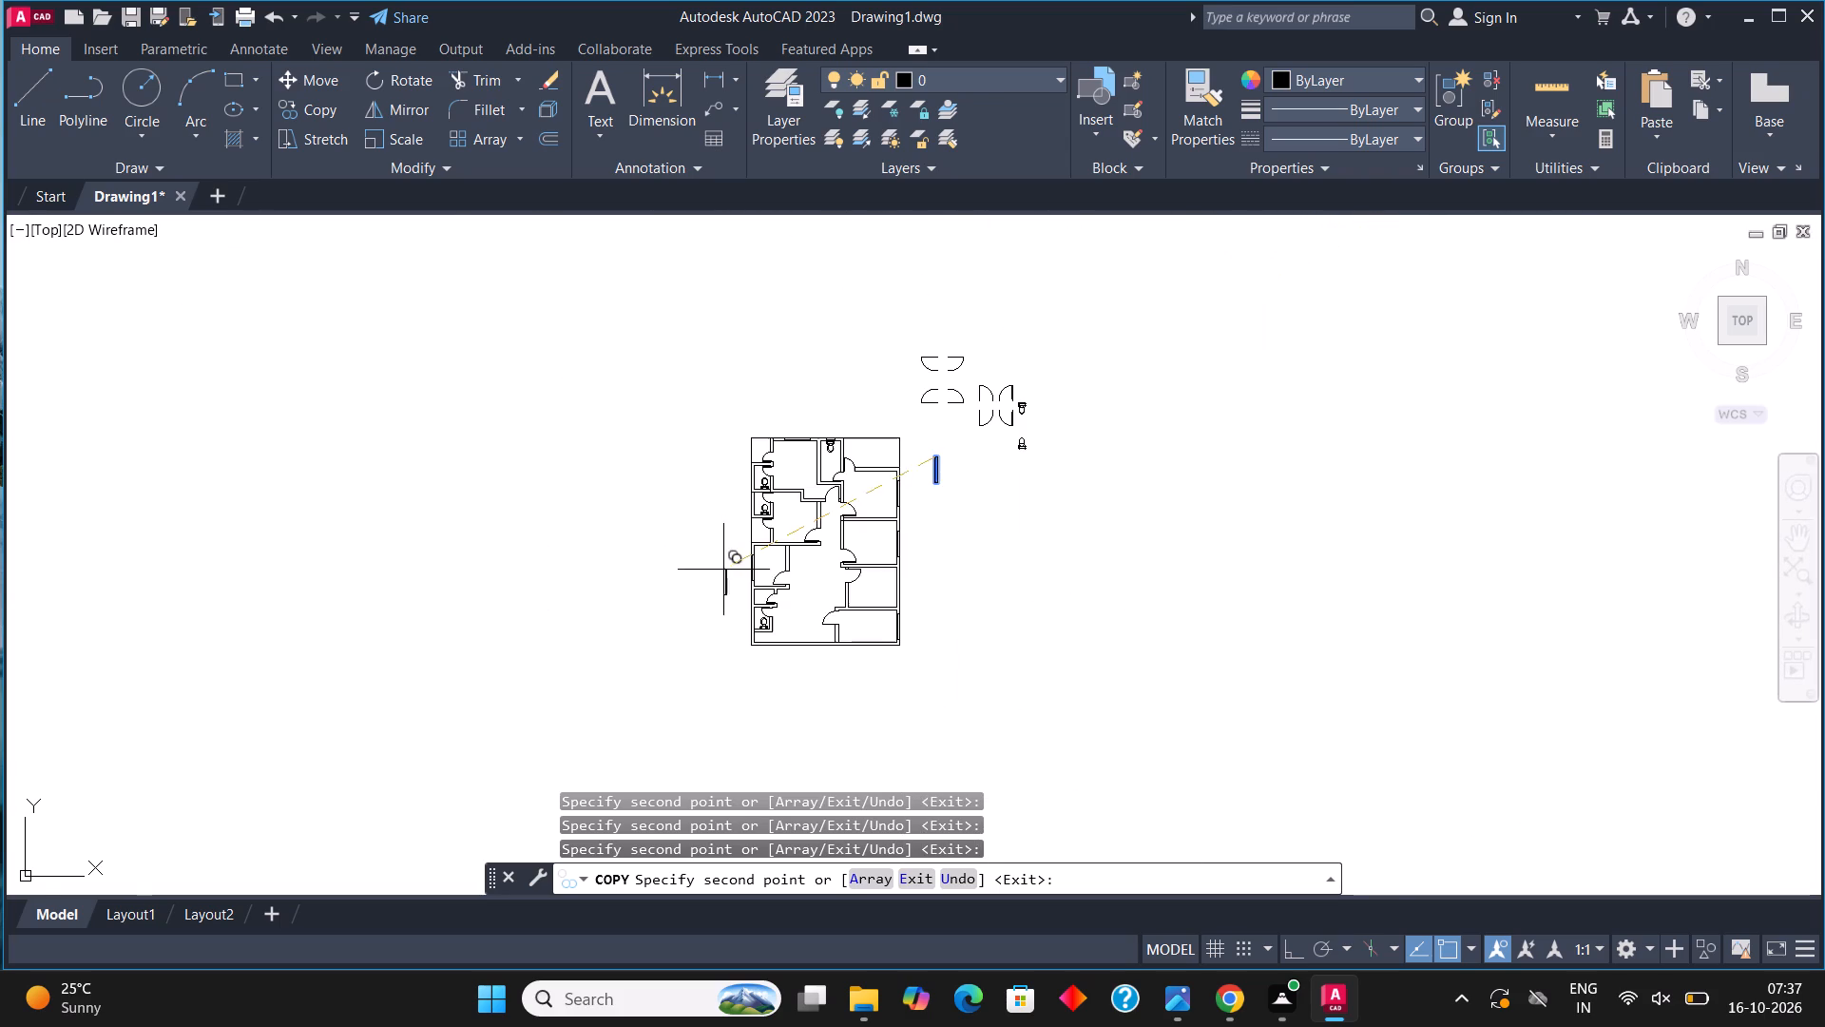
pyautogui.scroll(3, 984, 476)
pyautogui.press('Escape')
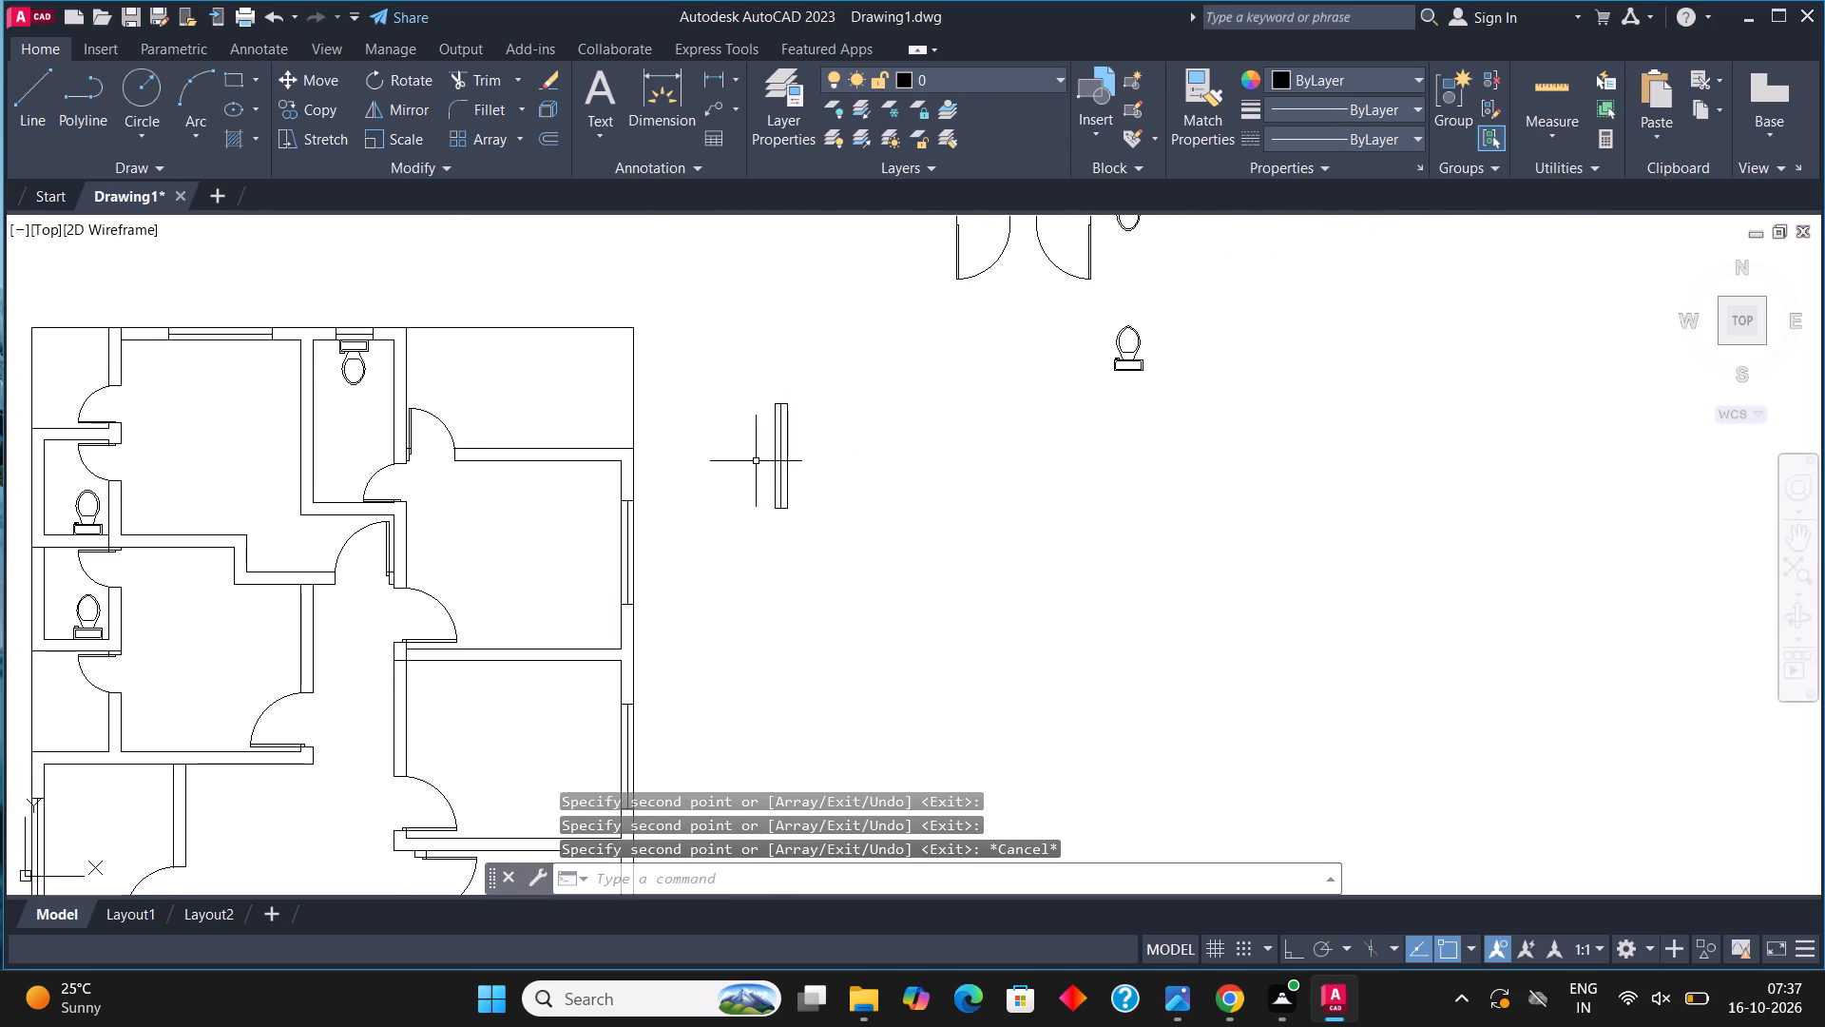
# Copy the north toilet room's narrow window to the empty area east of the floor plan.
pyautogui.moveTo(766, 466); pyautogui.dragTo(941, 602, button='middle')
pyautogui.scroll(1, 941, 602)
pyautogui.scroll(3, 245, 394)
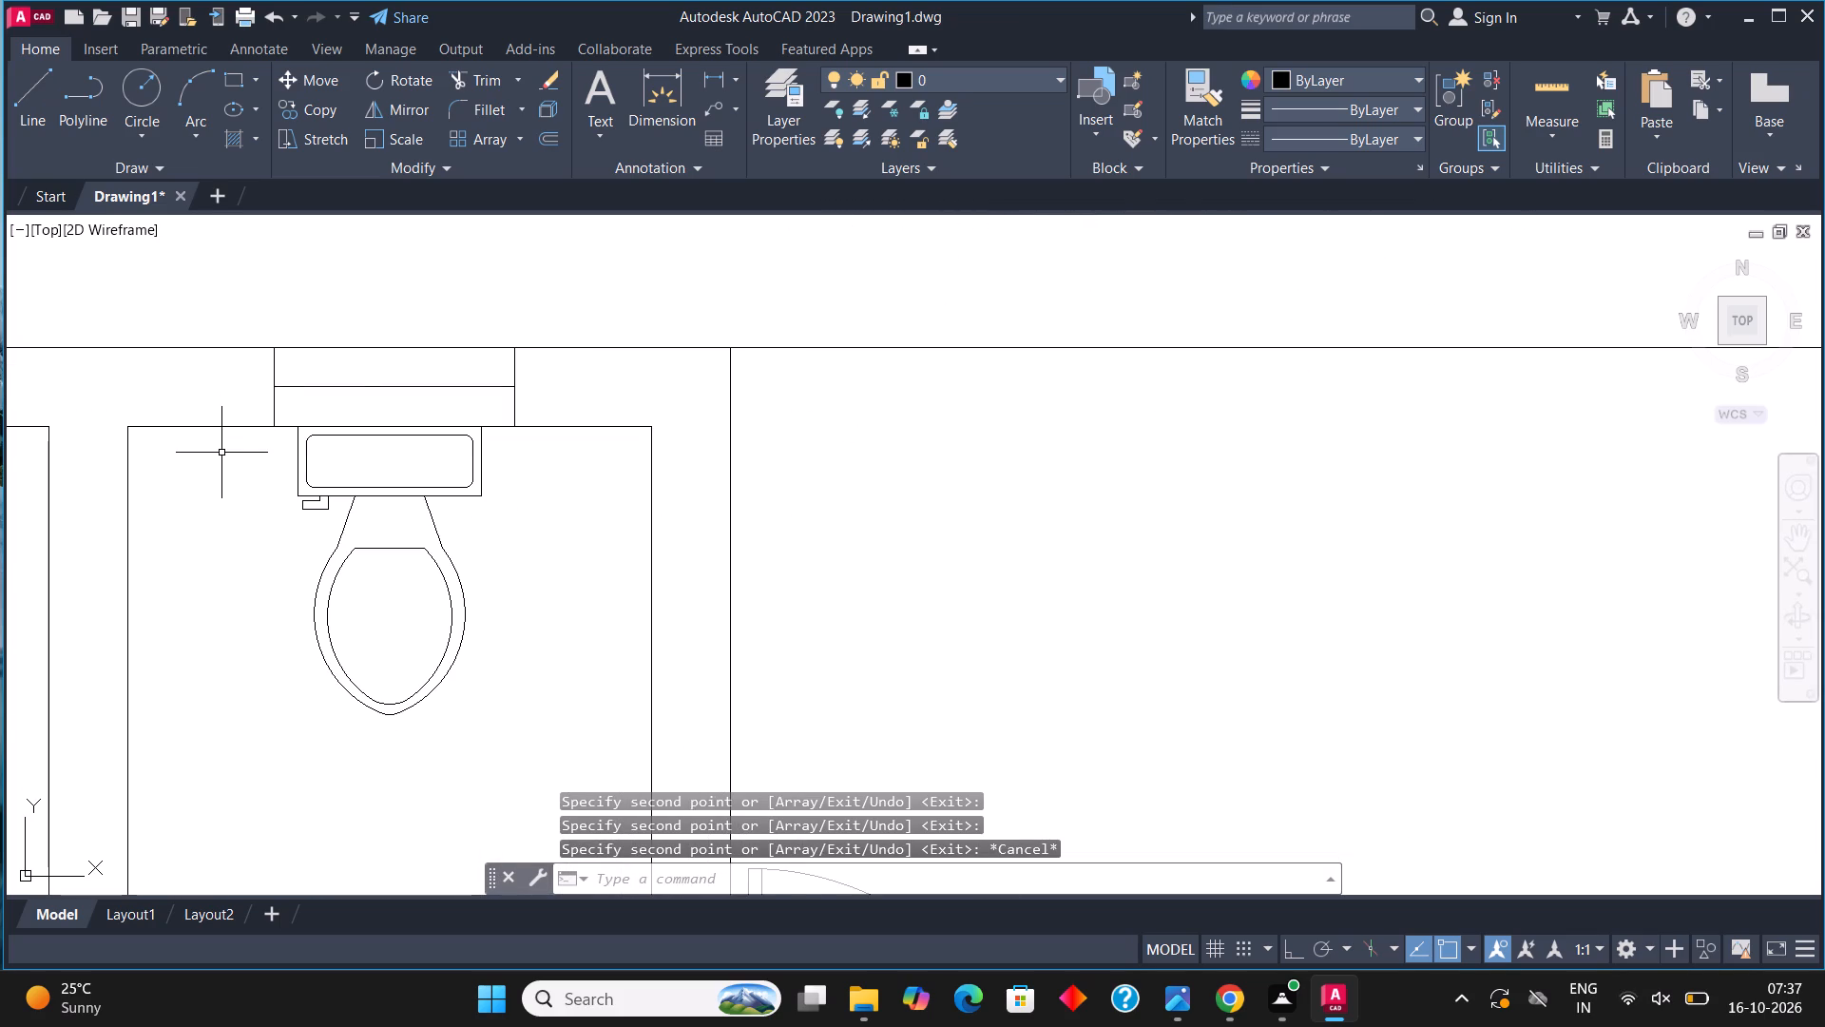
pyautogui.click(221, 455)
pyautogui.click(619, 308)
pyautogui.click(293, 96)
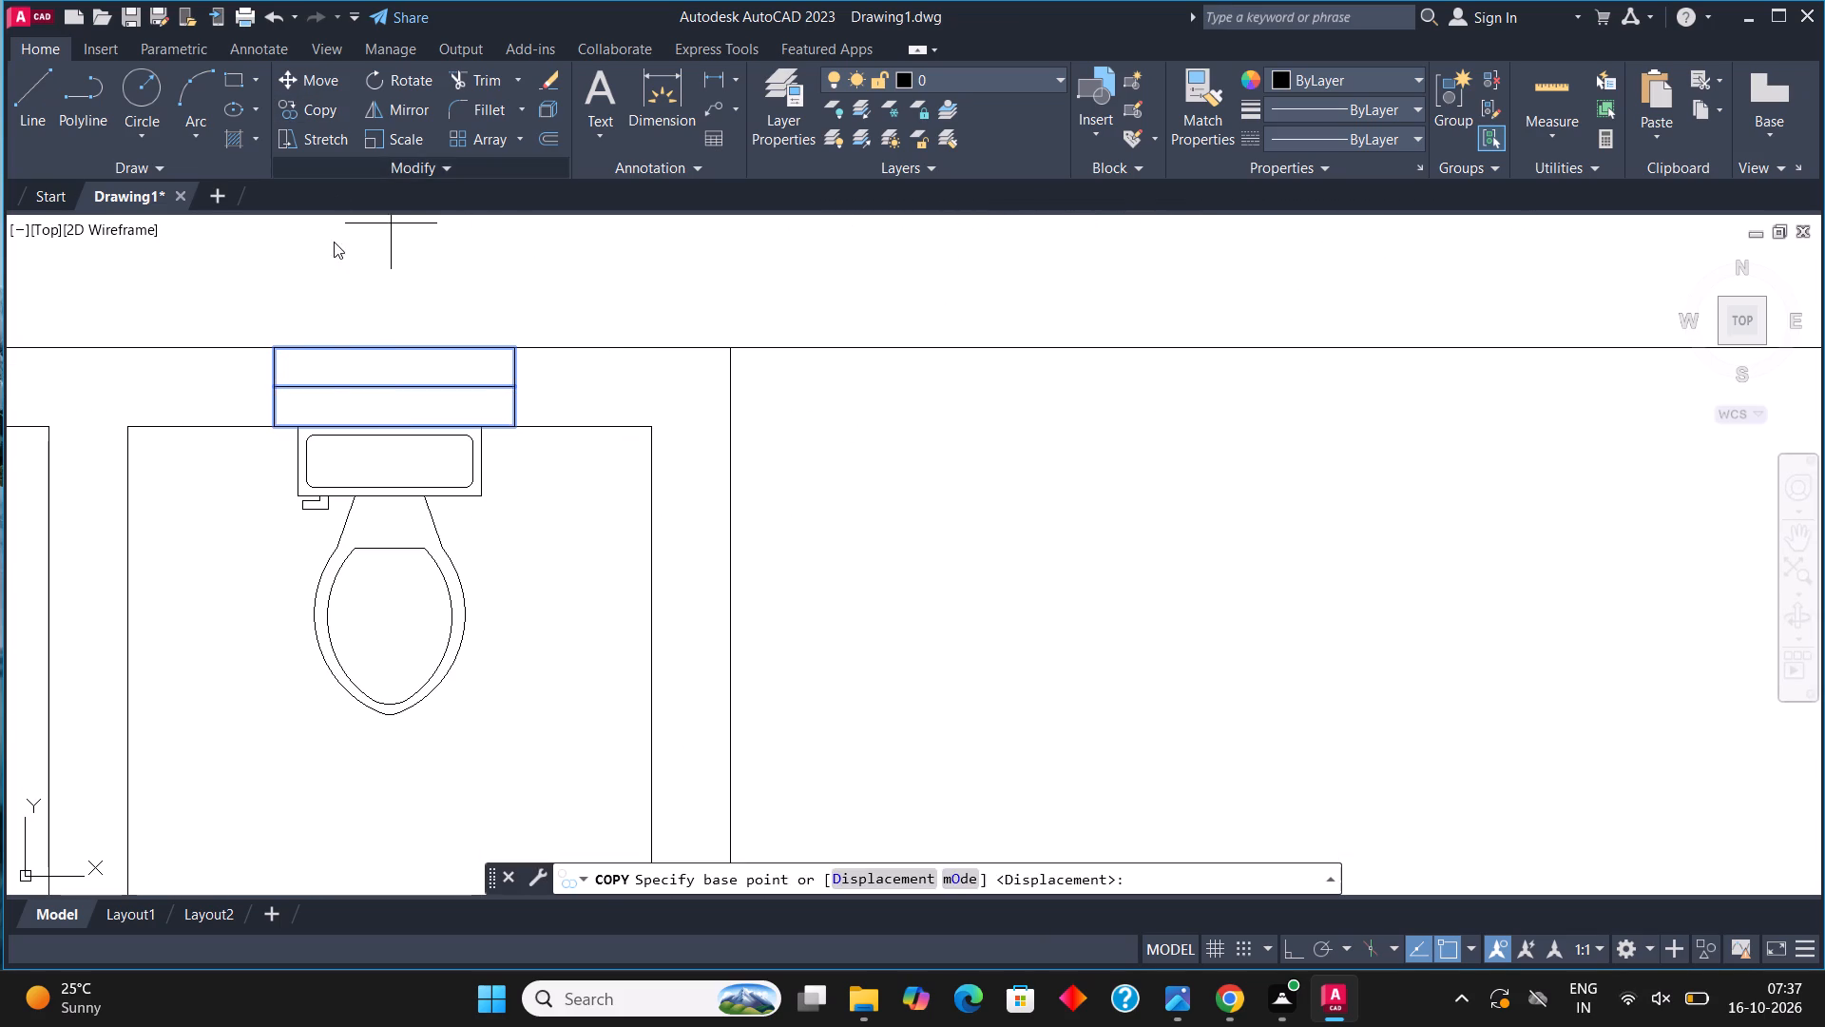
pyautogui.click(336, 356)
pyautogui.scroll(-4, 990, 635)
pyautogui.moveTo(915, 559); pyautogui.dragTo(575, 391, button='middle')
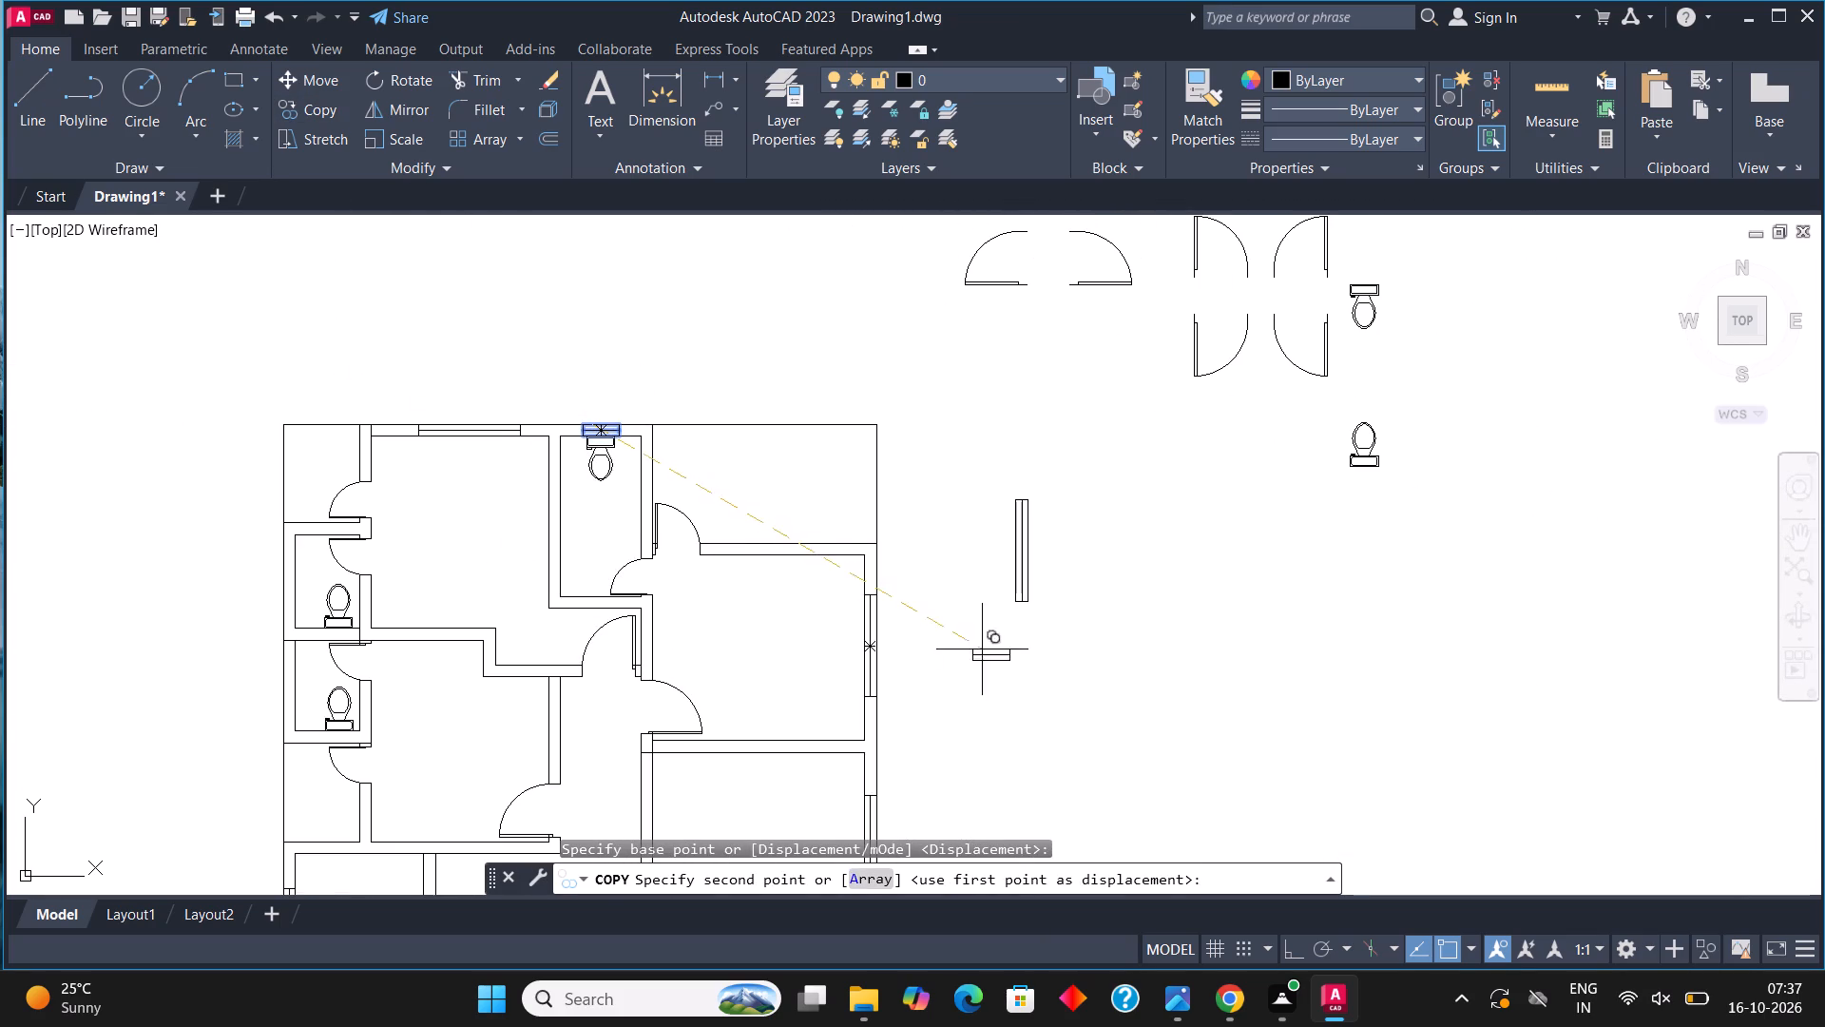
pyautogui.moveTo(1038, 639); pyautogui.dragTo(890, 368, button='middle')
pyautogui.scroll(2, 874, 425)
pyautogui.click(837, 430)
pyautogui.press('Escape')
# Rotate the narrow window copy outside the plan by 270° so that it stands vertically.
pyautogui.moveTo(1009, 535); pyautogui.dragTo(1001, 527)
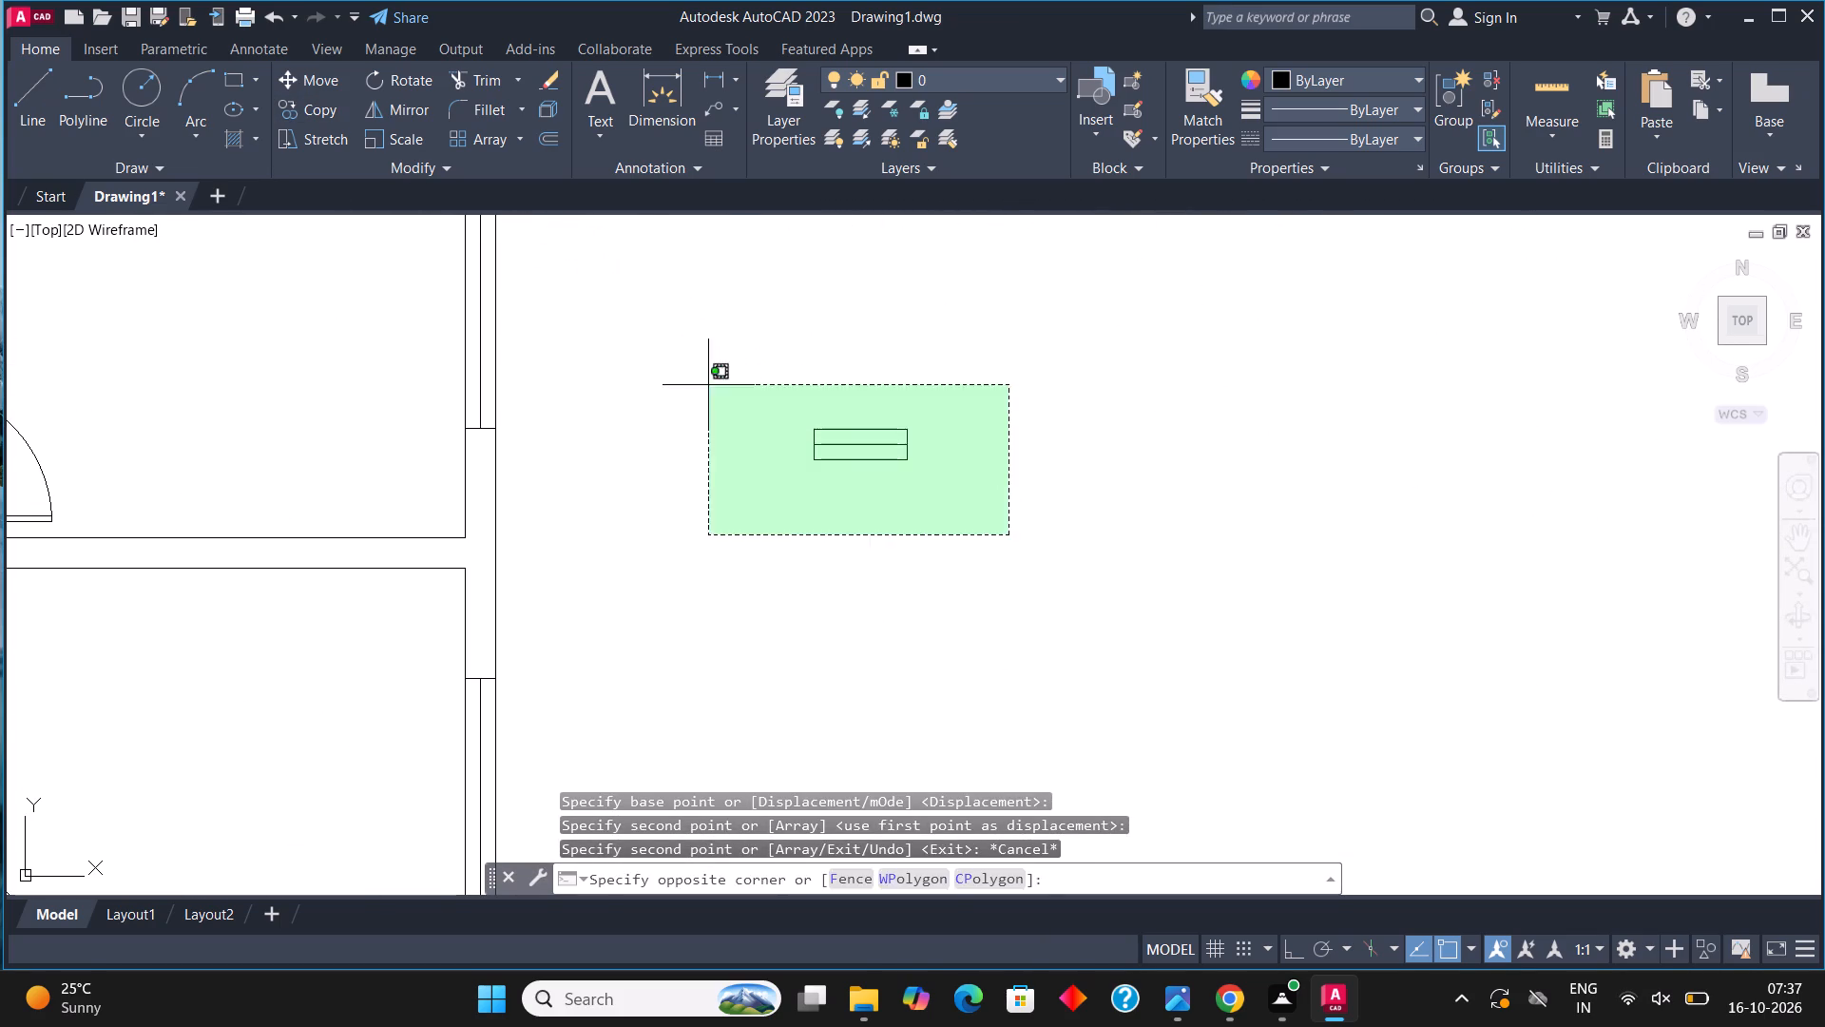
pyautogui.click(657, 355)
pyautogui.click(414, 83)
pyautogui.click(859, 467)
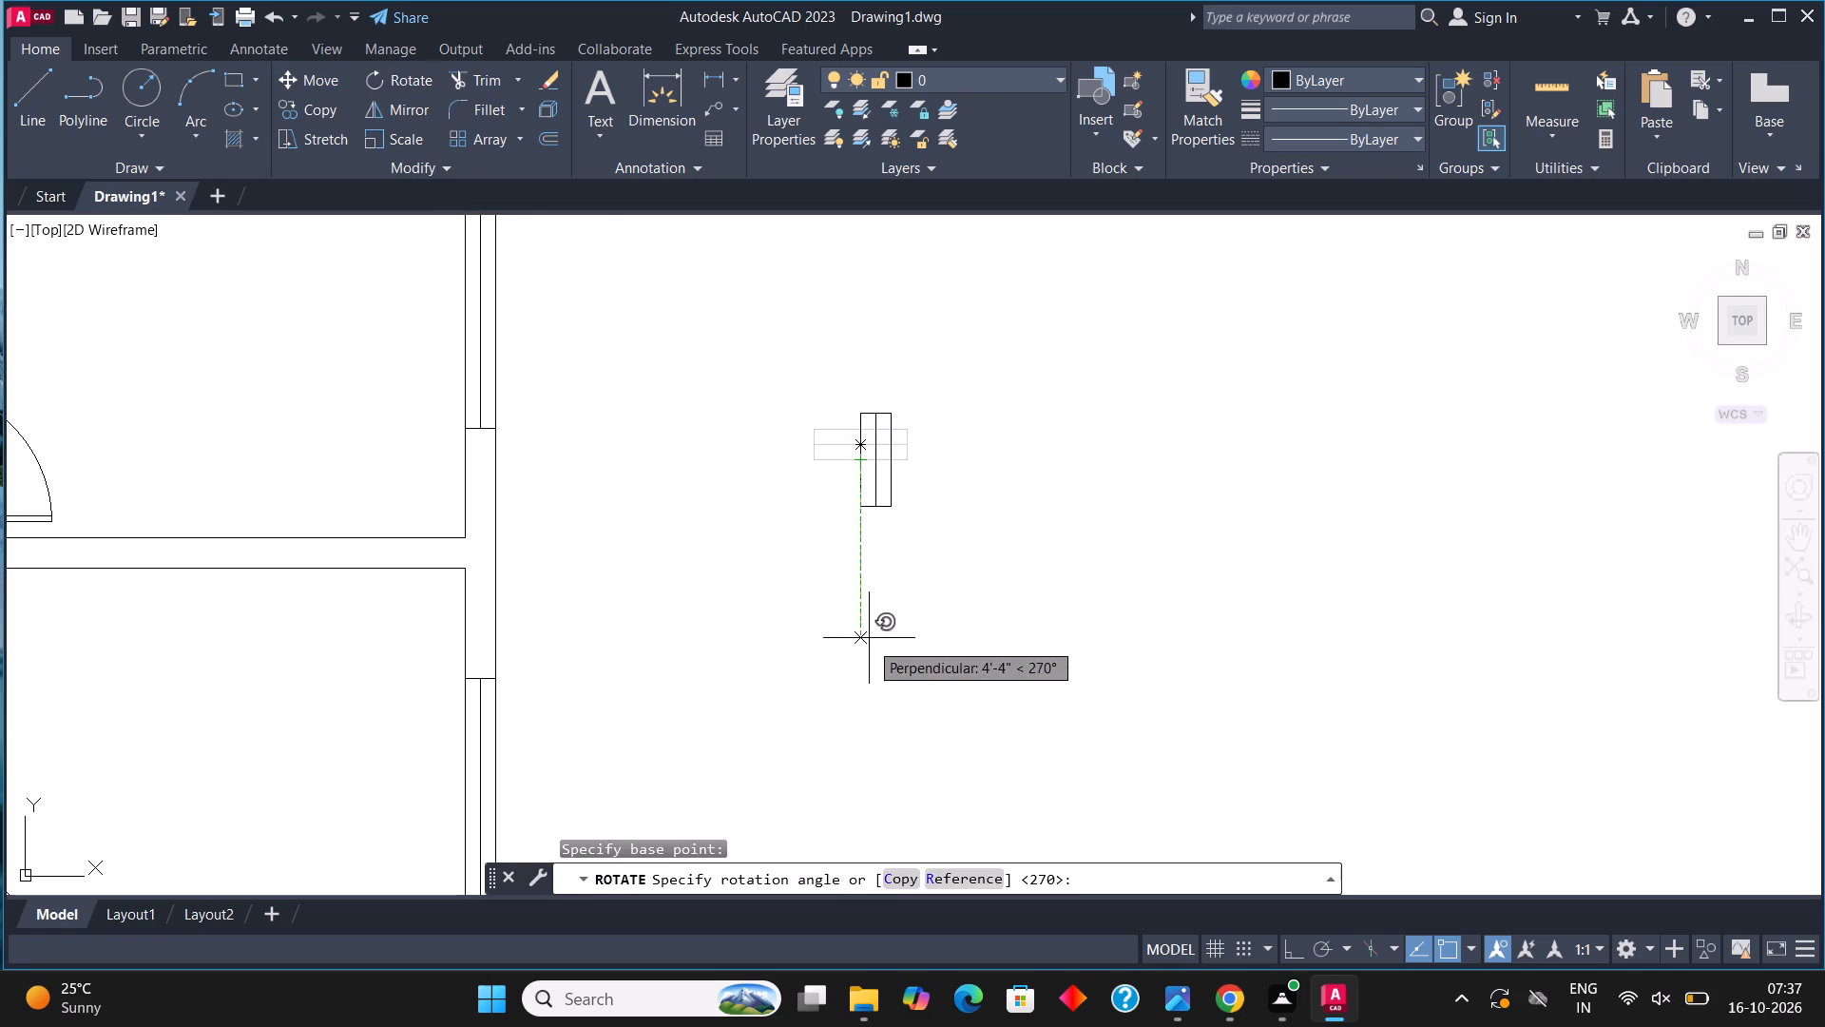
pyautogui.click(869, 646)
# Copy the narrow vertical window into the west outer wall of the southwest toilet room and the small room north of it.
pyautogui.click(883, 578)
pyautogui.click(847, 382)
pyautogui.click(934, 595)
pyautogui.click(813, 368)
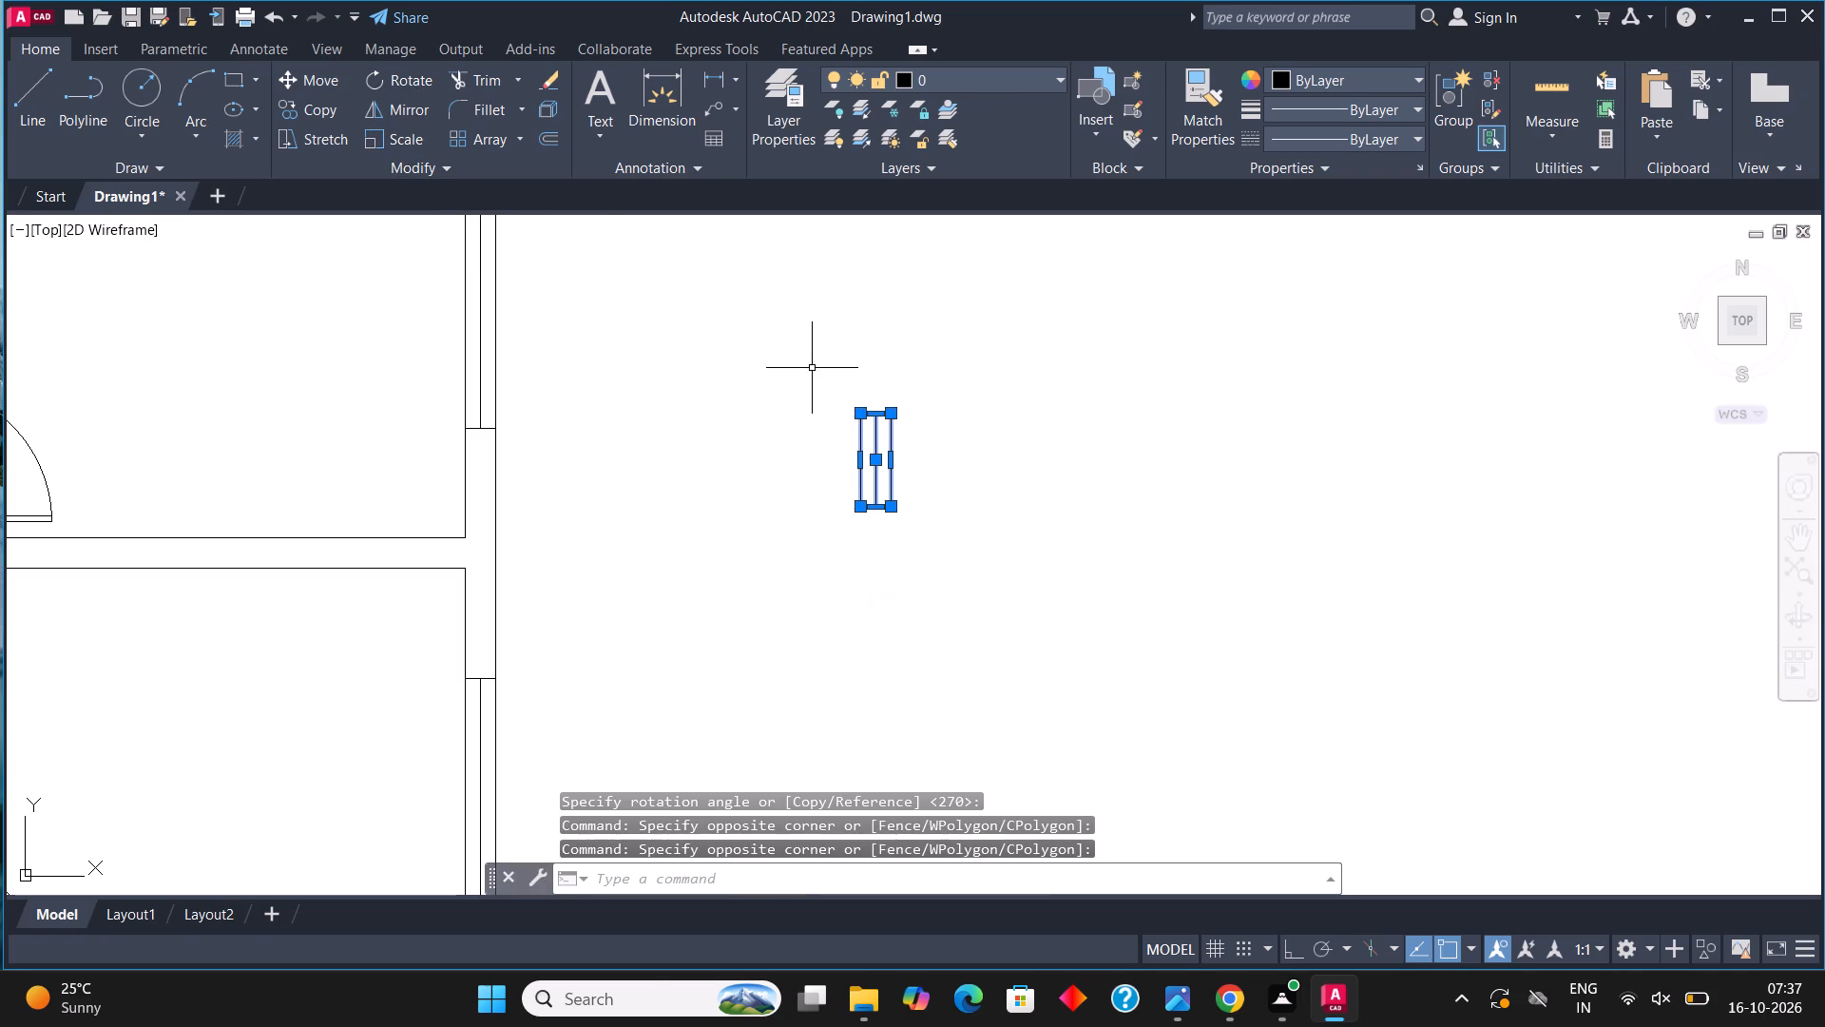
pyautogui.click(303, 117)
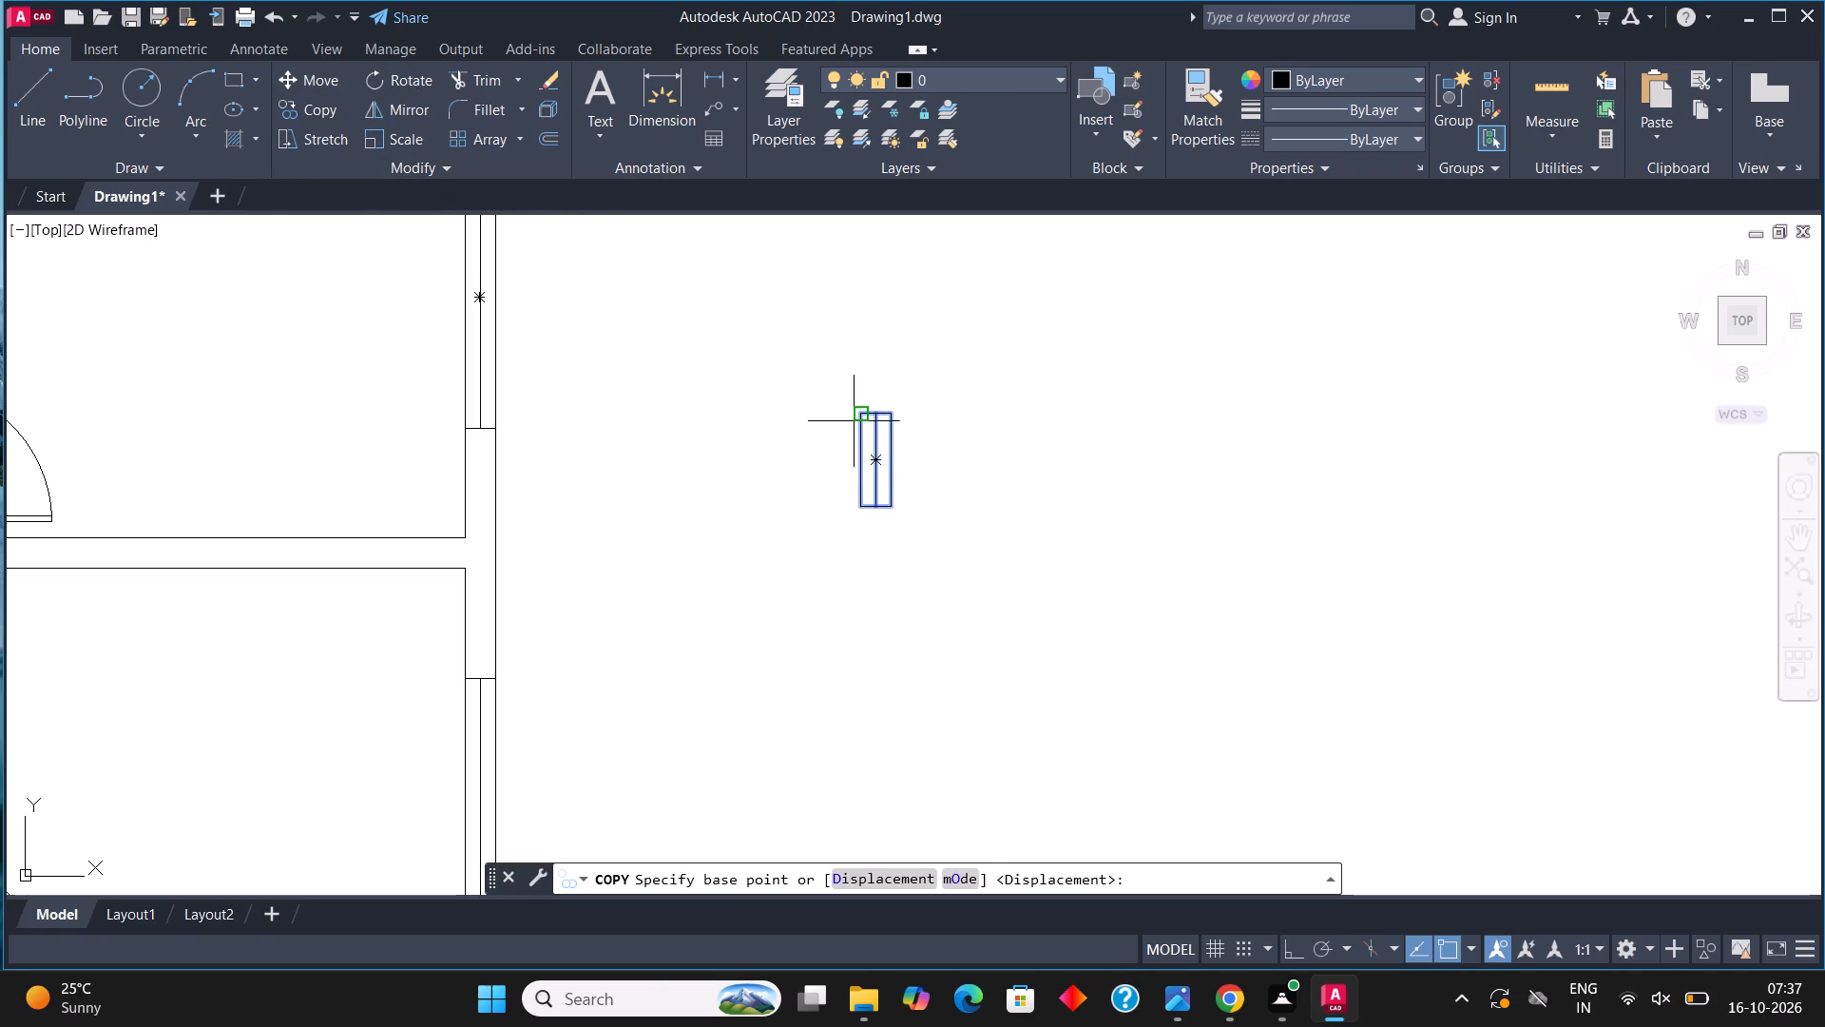
pyautogui.click(854, 422)
pyautogui.scroll(-3, 1090, 433)
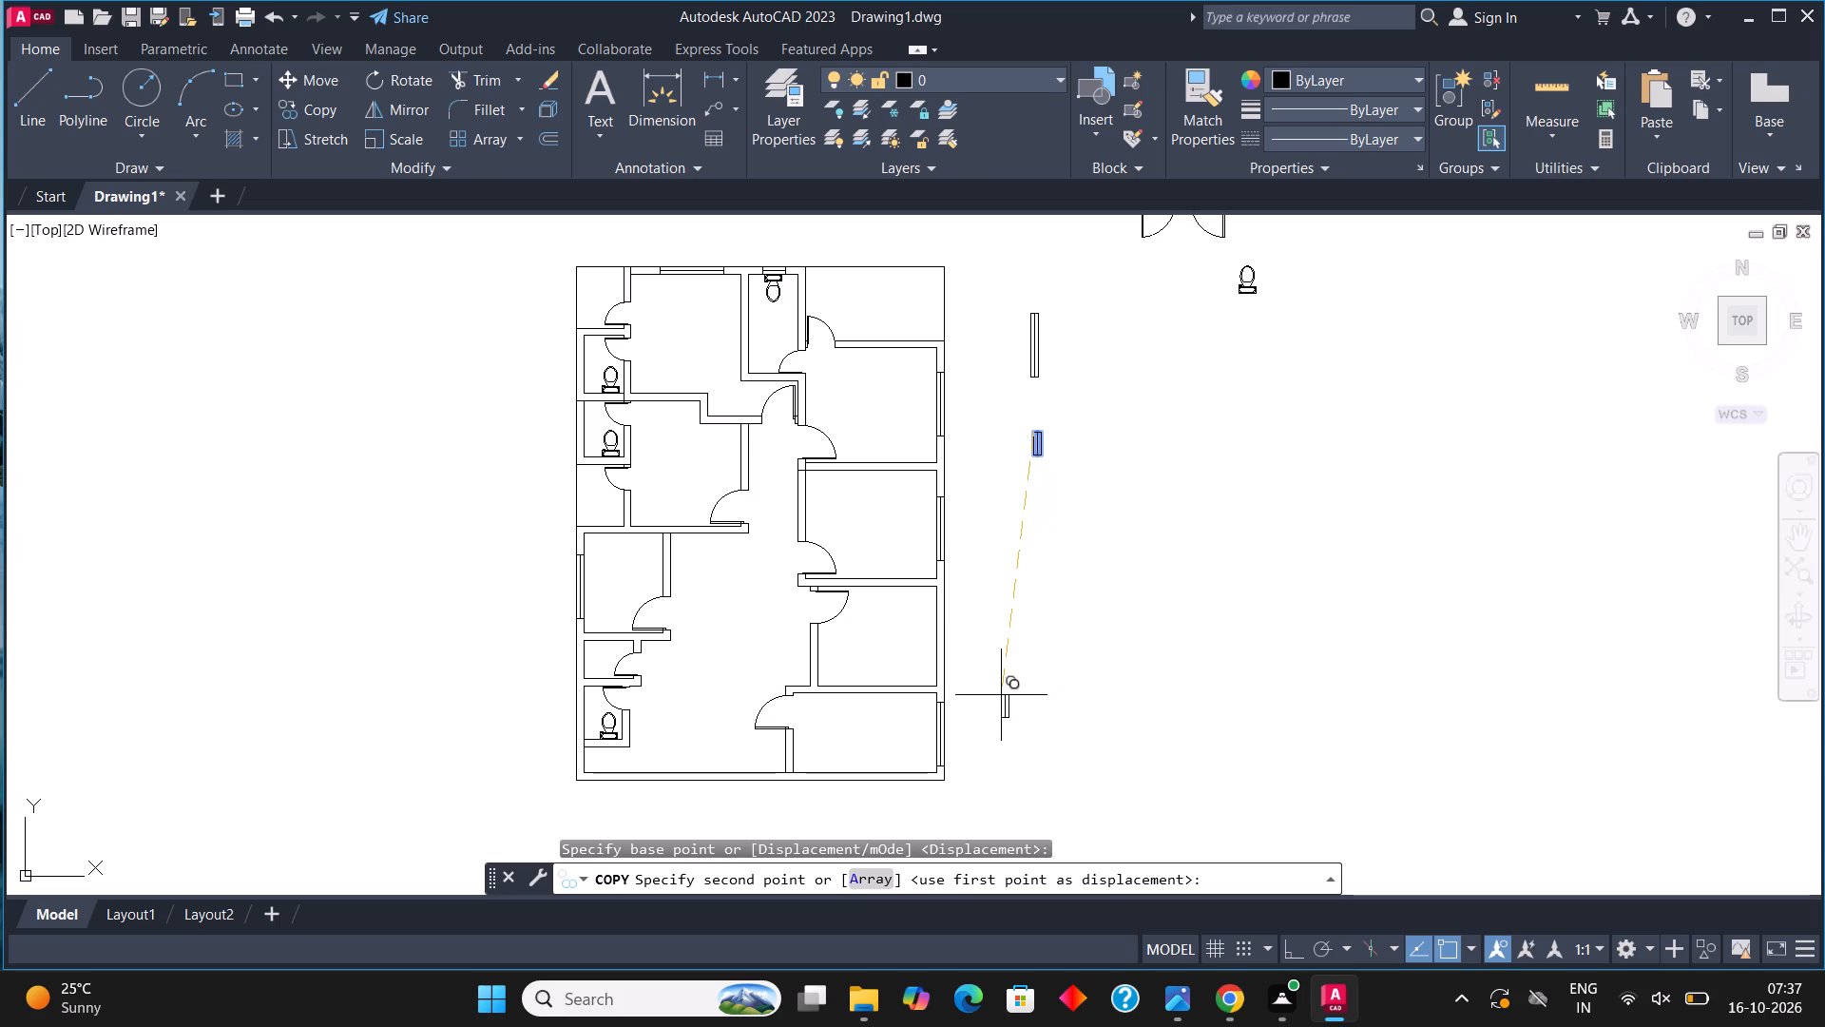
pyautogui.moveTo(1005, 711); pyautogui.dragTo(1174, 683, button='middle')
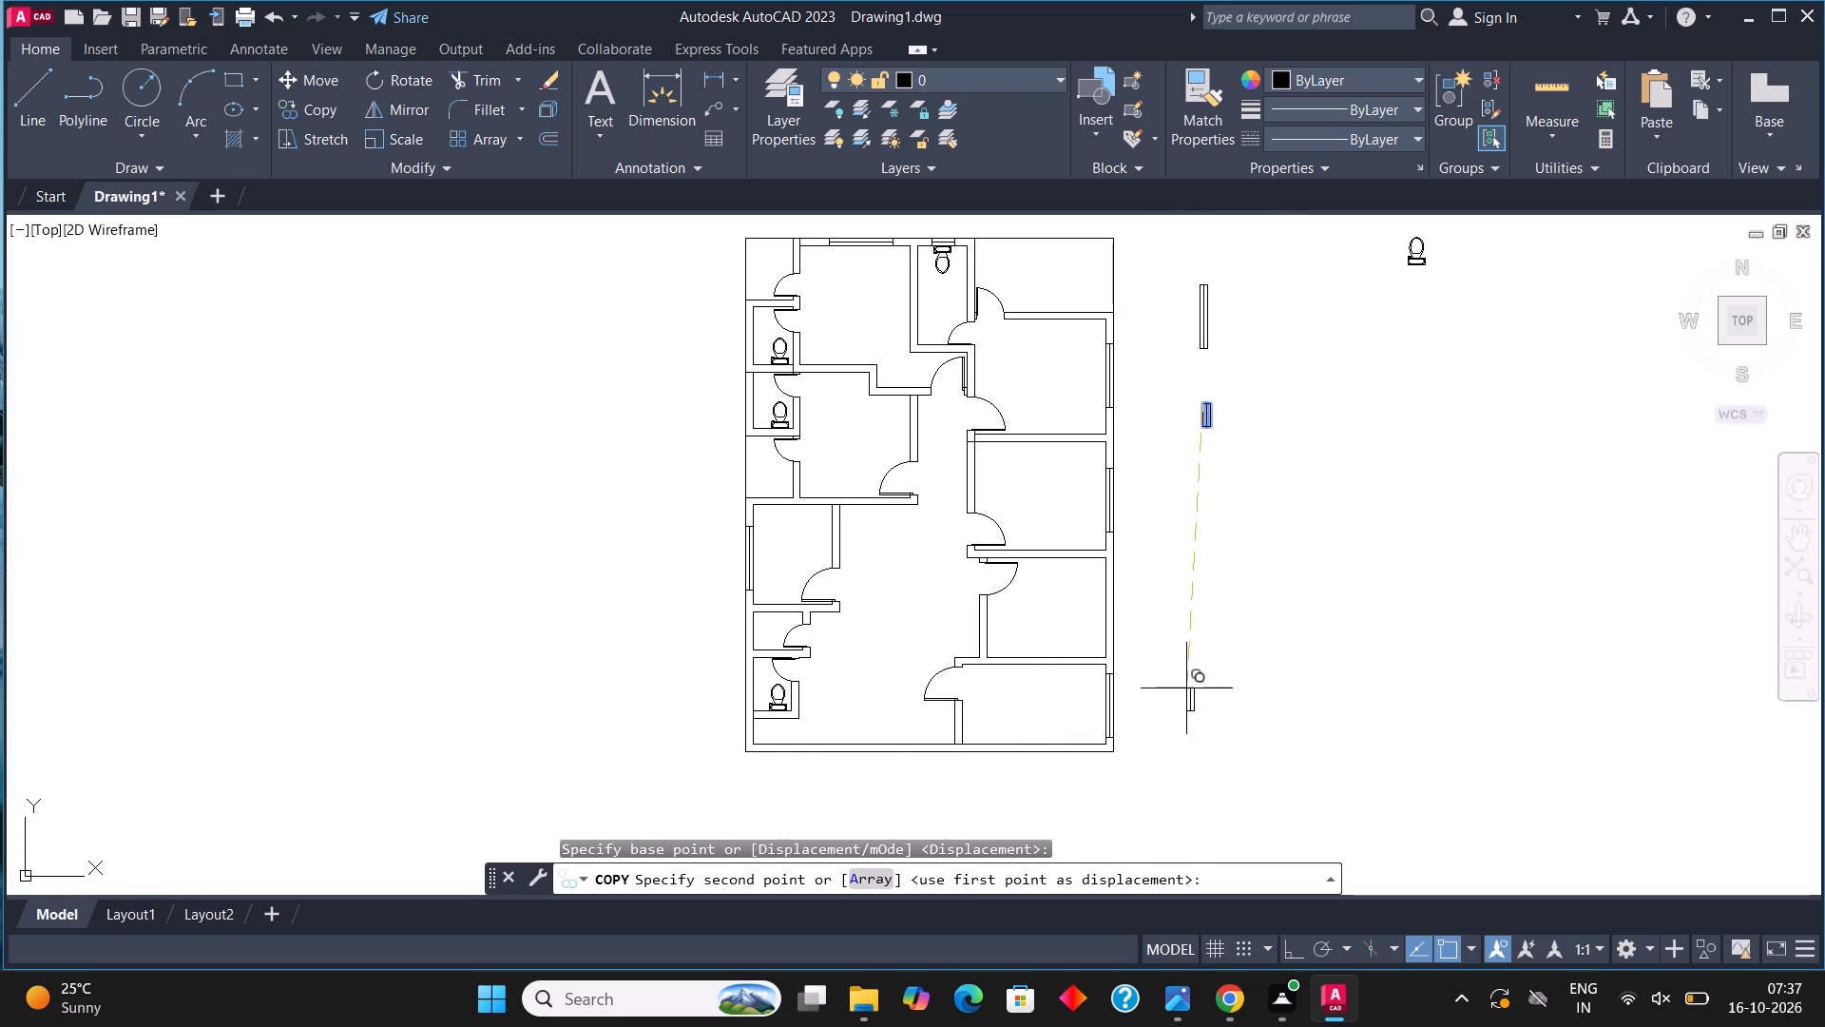
pyautogui.scroll(4, 739, 691)
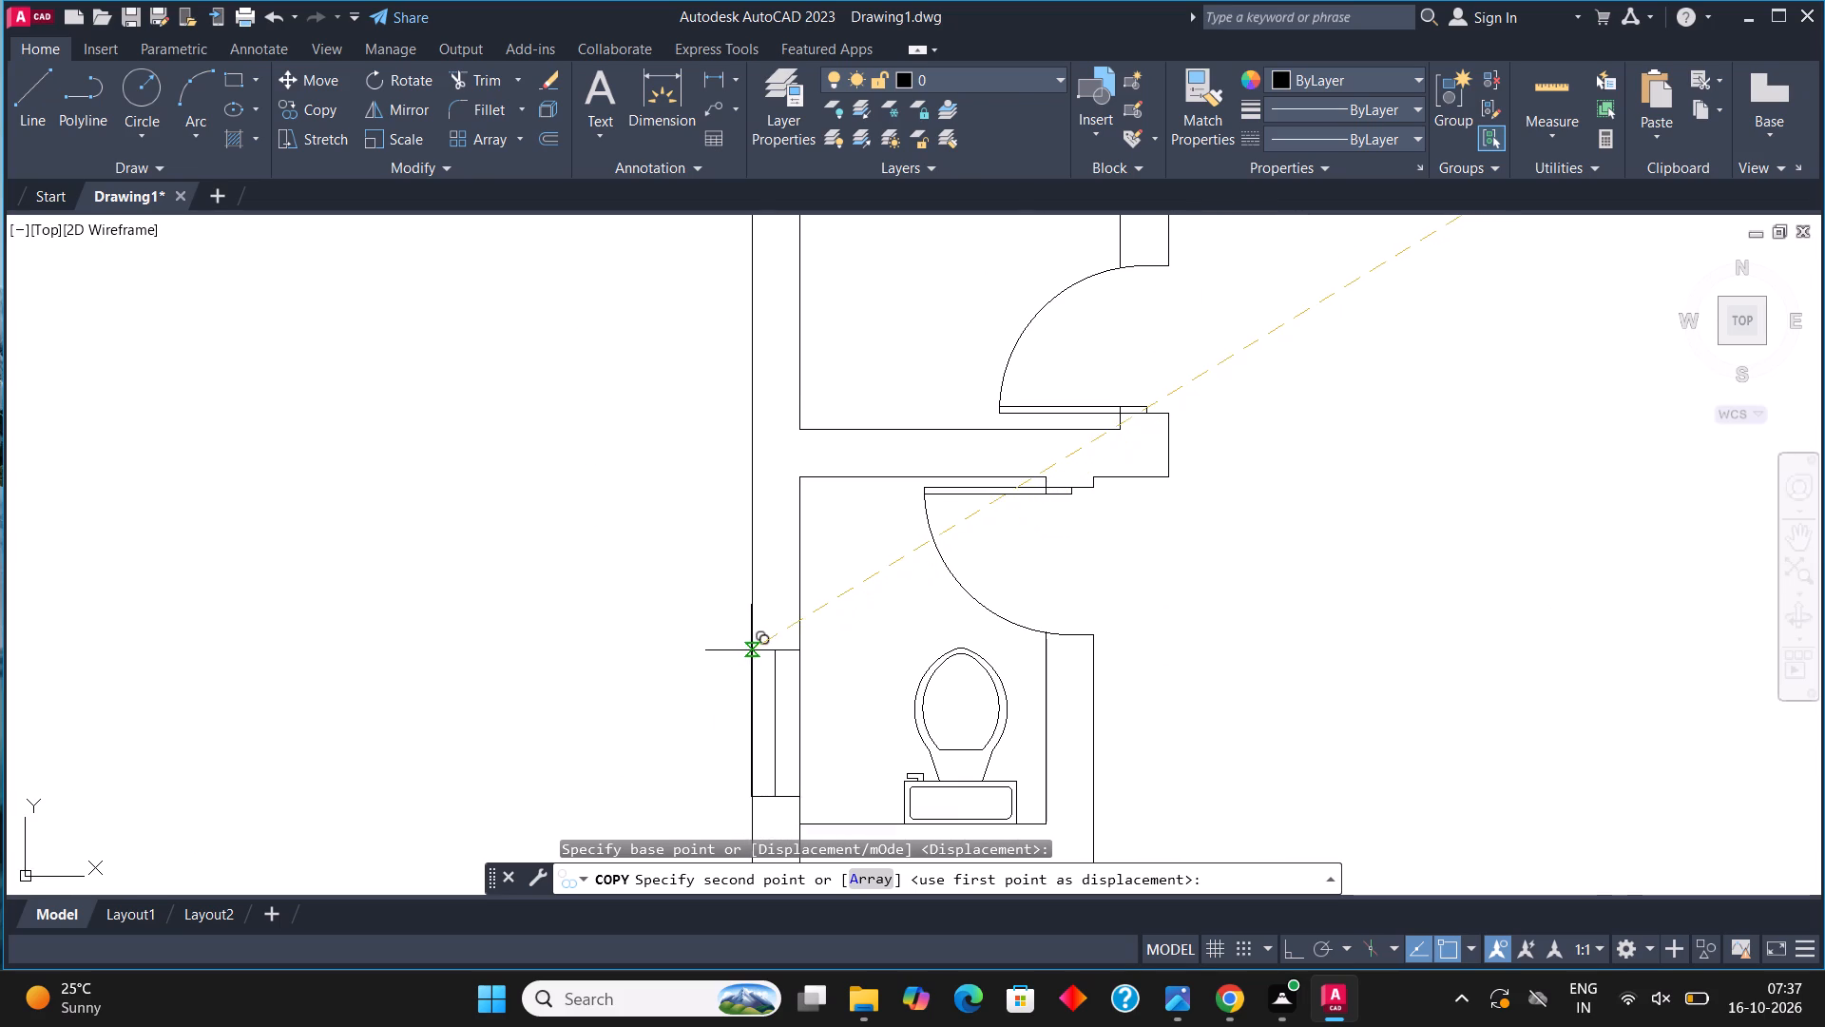
pyautogui.click(751, 650)
pyautogui.moveTo(797, 573); pyautogui.dragTo(814, 782, button='middle')
pyautogui.click(768, 474)
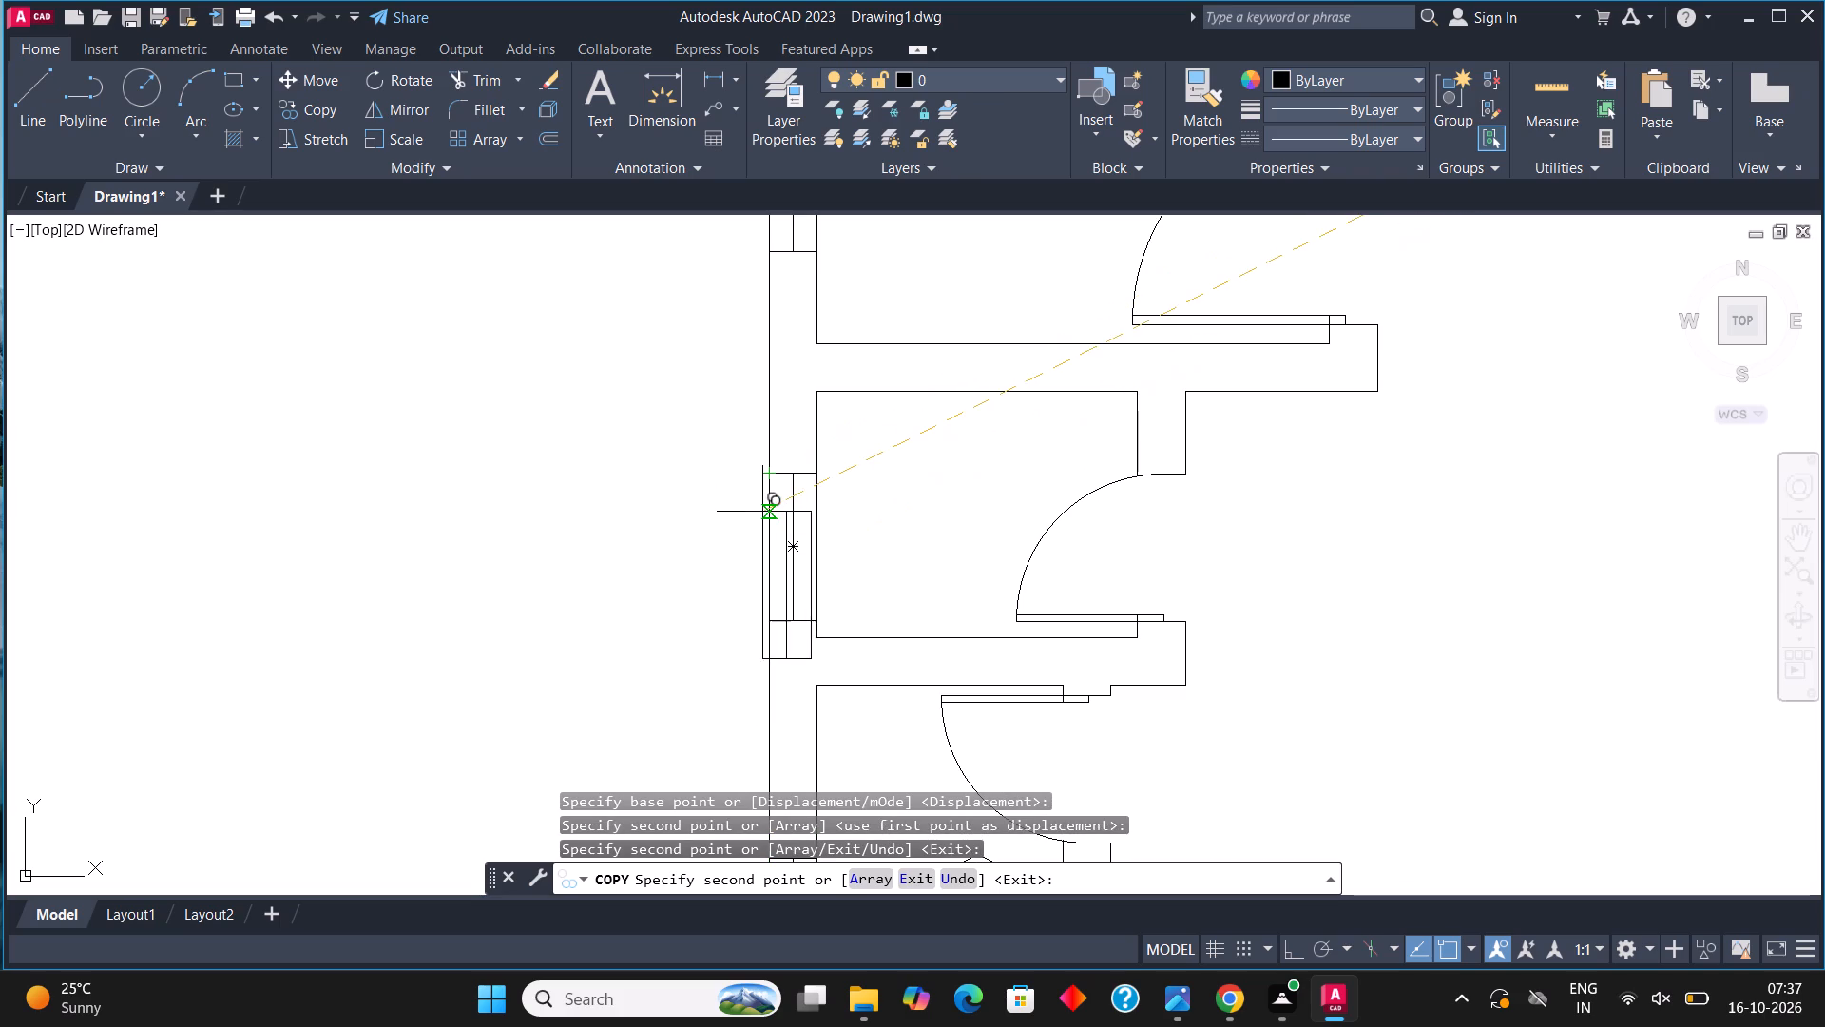
# Place copies of the narrow vertical window in the west outer wall of the two northwest toilet rooms.
pyautogui.moveTo(866, 407); pyautogui.dragTo(885, 649, button='middle')
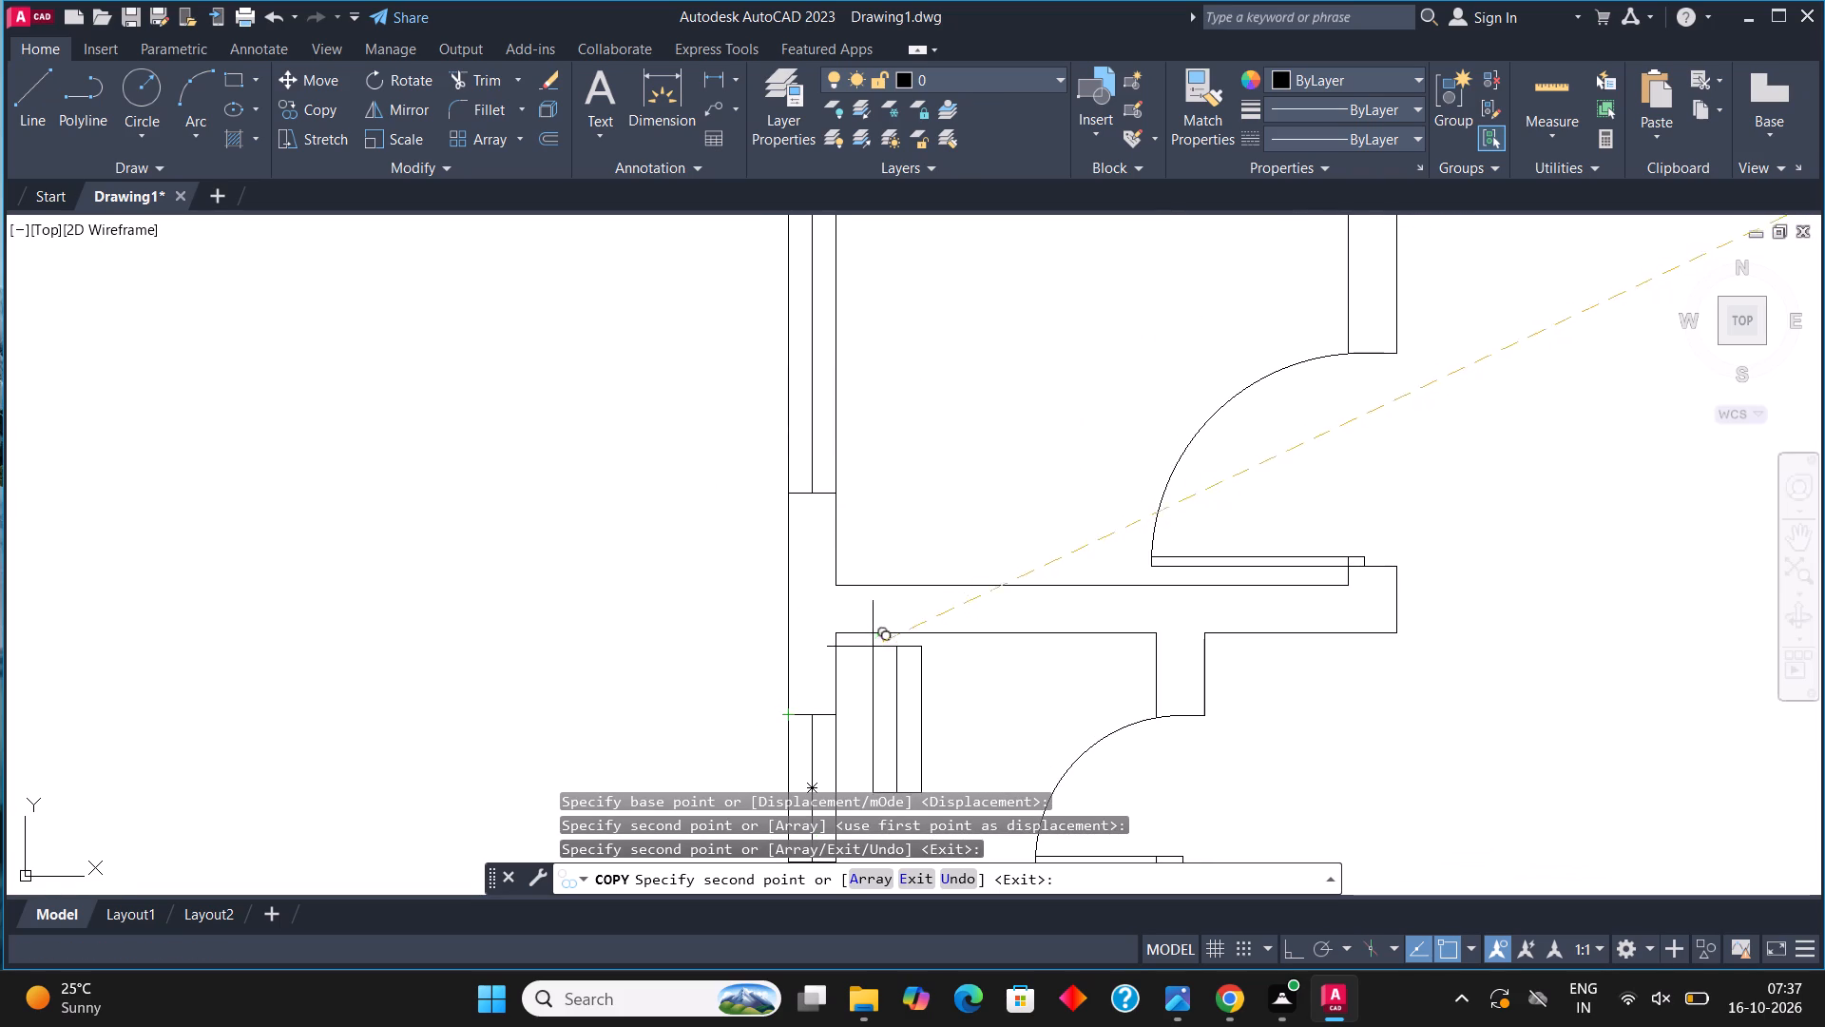
pyautogui.scroll(-3, 867, 630)
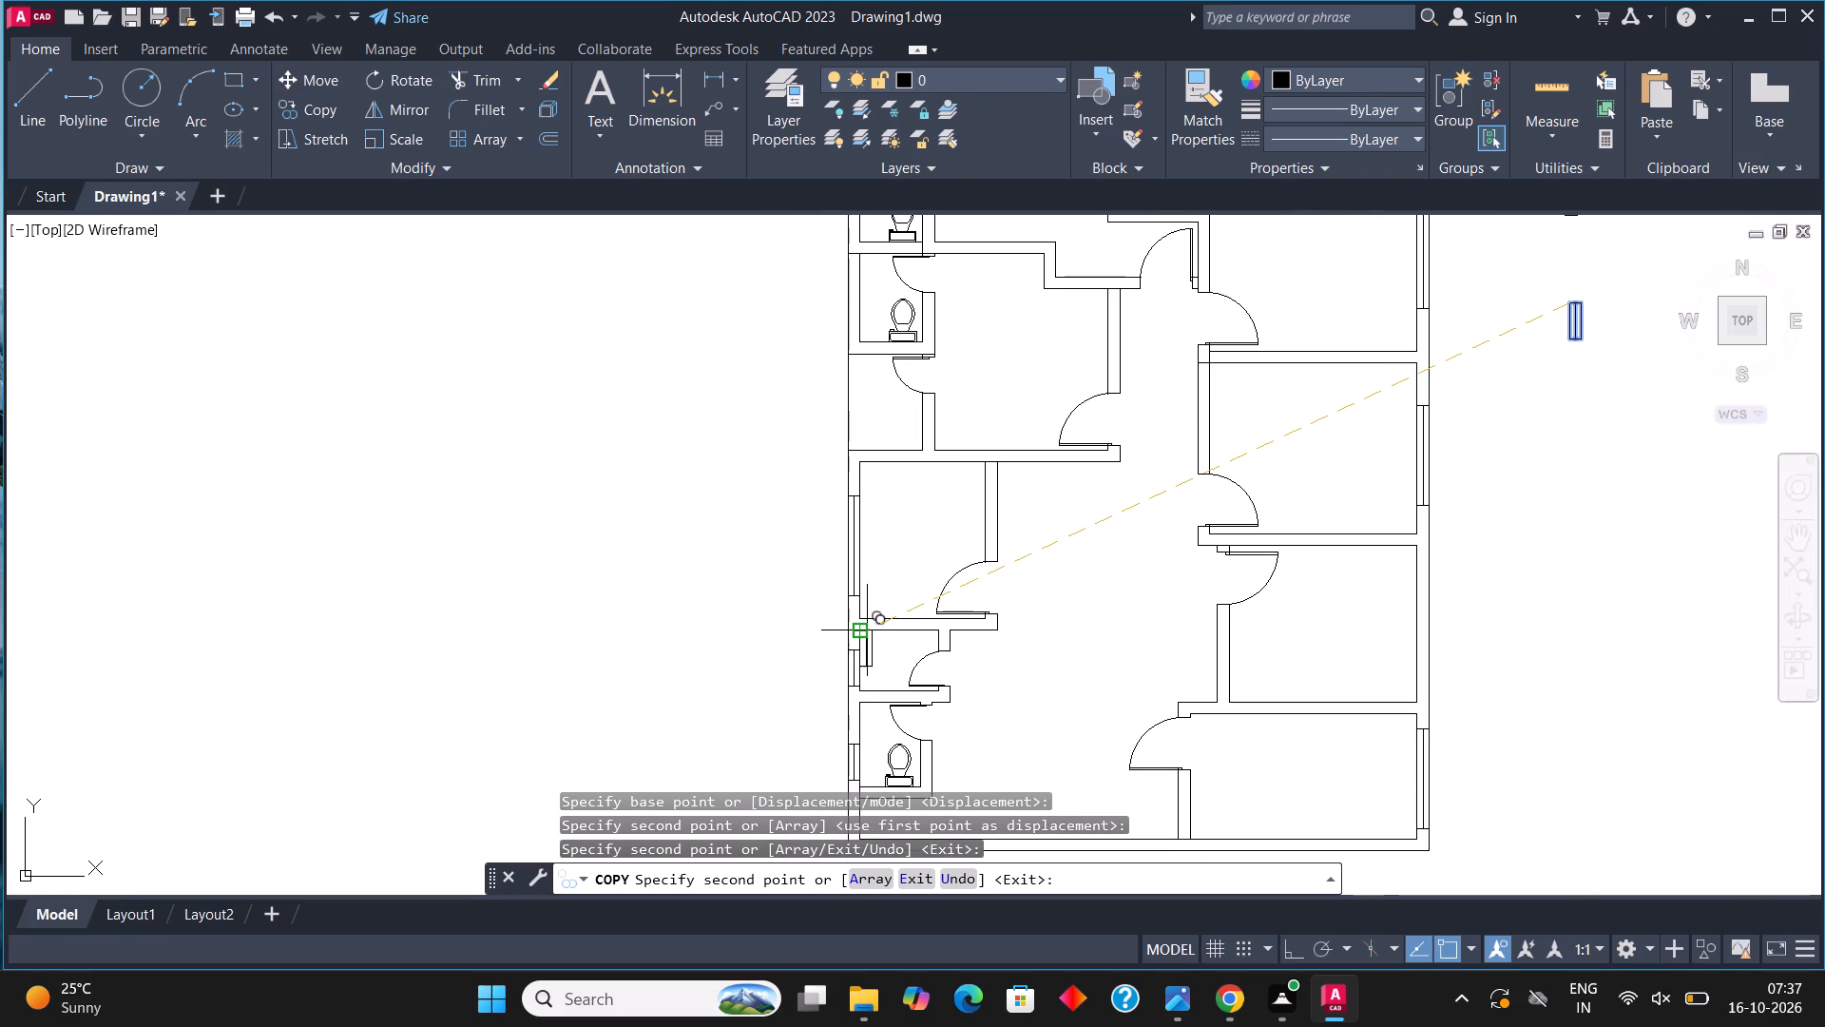
pyautogui.moveTo(918, 487); pyautogui.dragTo(967, 717, button='middle')
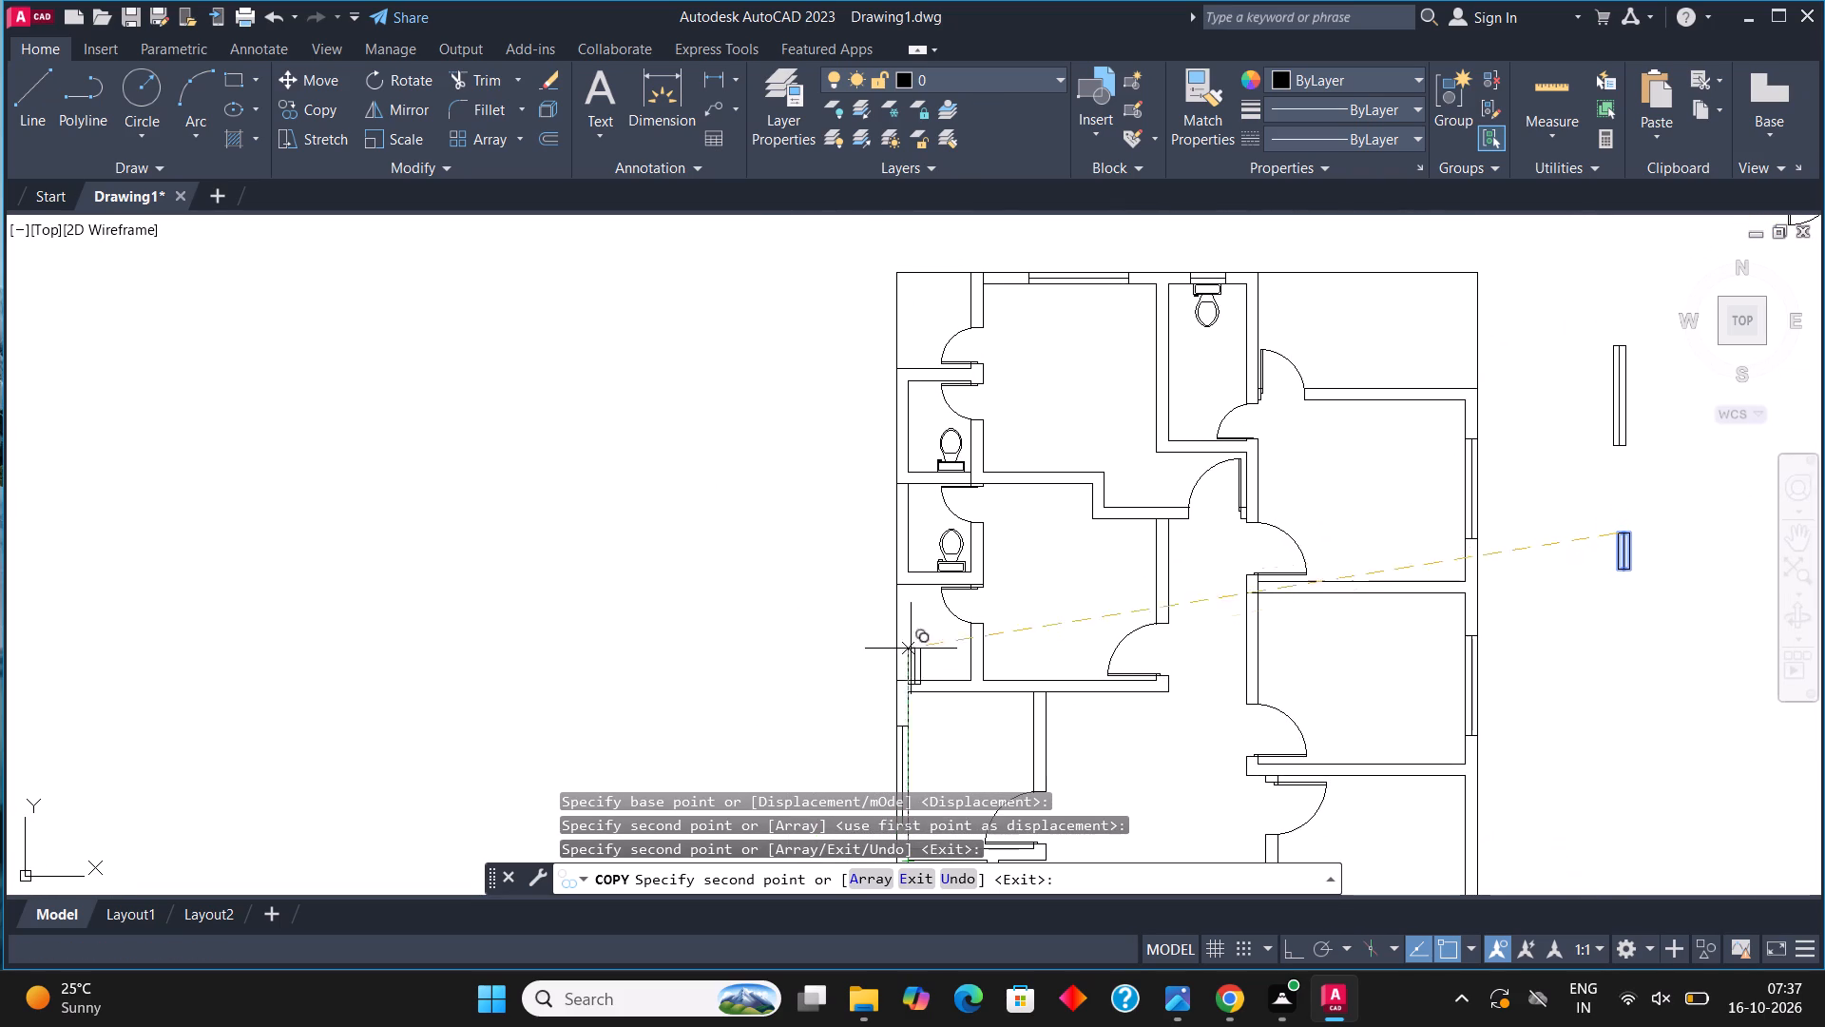
pyautogui.scroll(4, 862, 545)
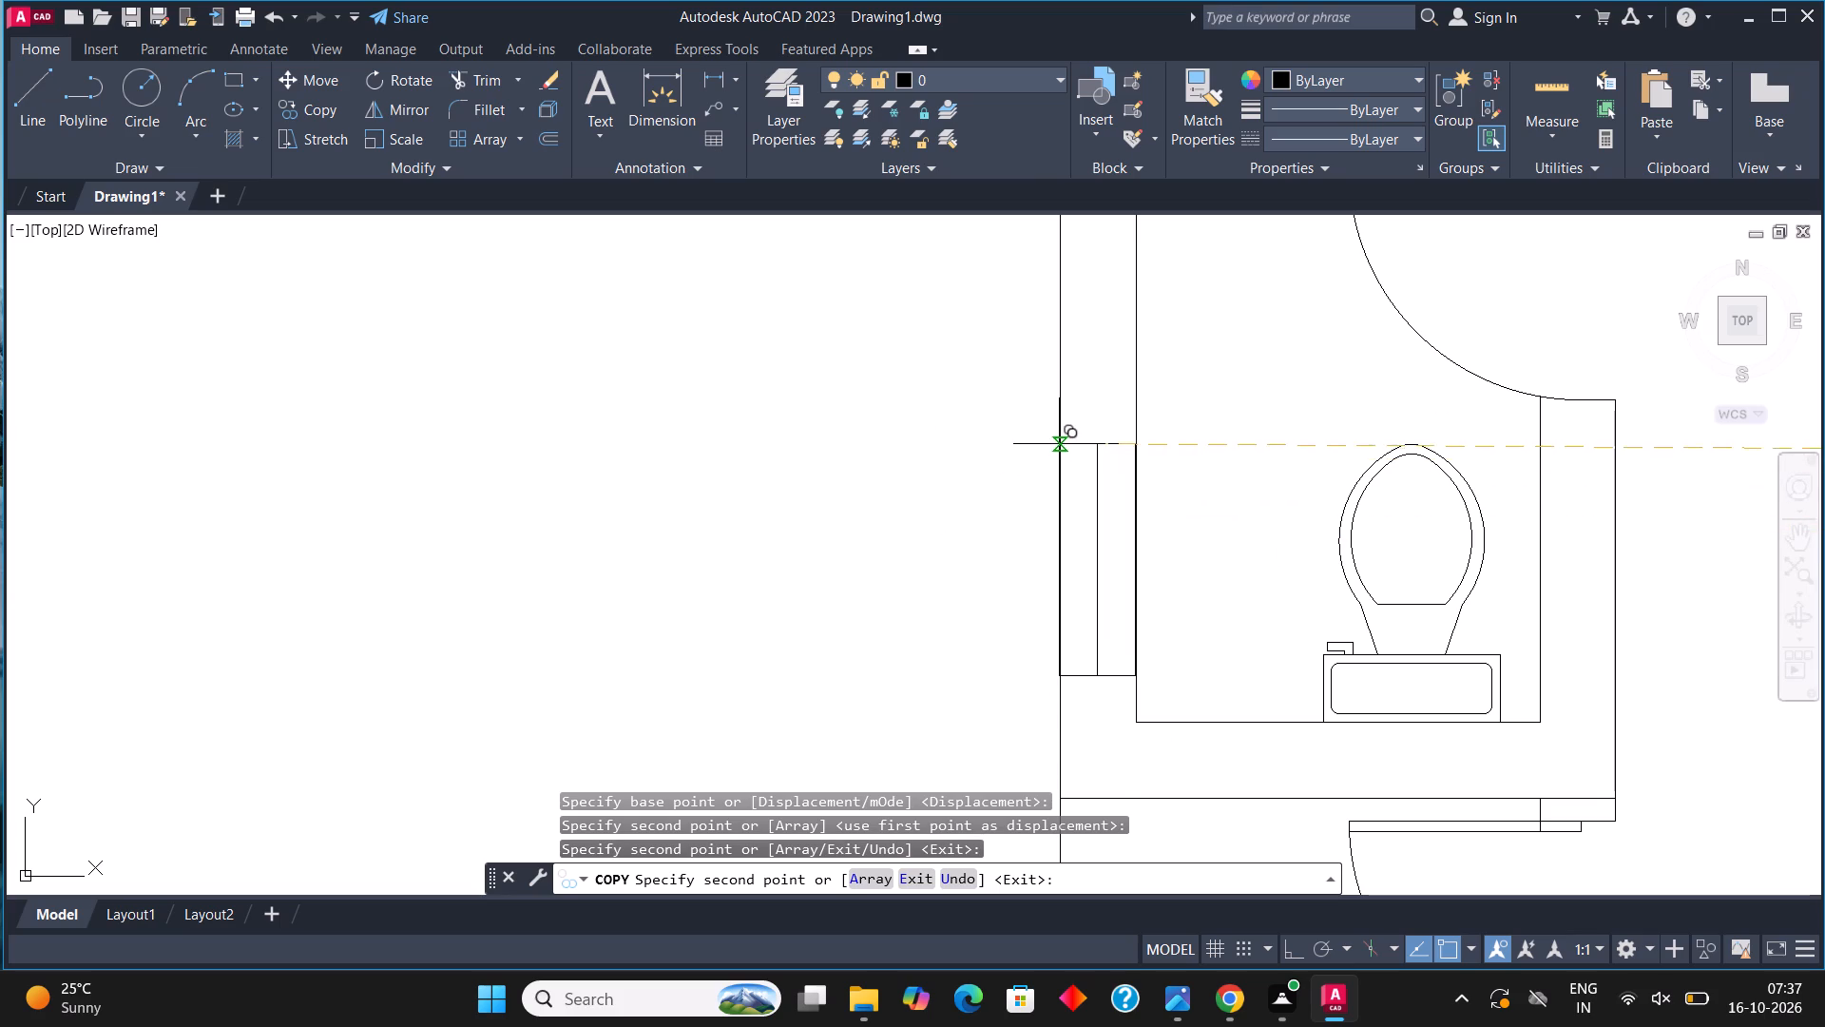
pyautogui.click(1060, 451)
pyautogui.scroll(-3, 855, 536)
pyautogui.scroll(2, 918, 330)
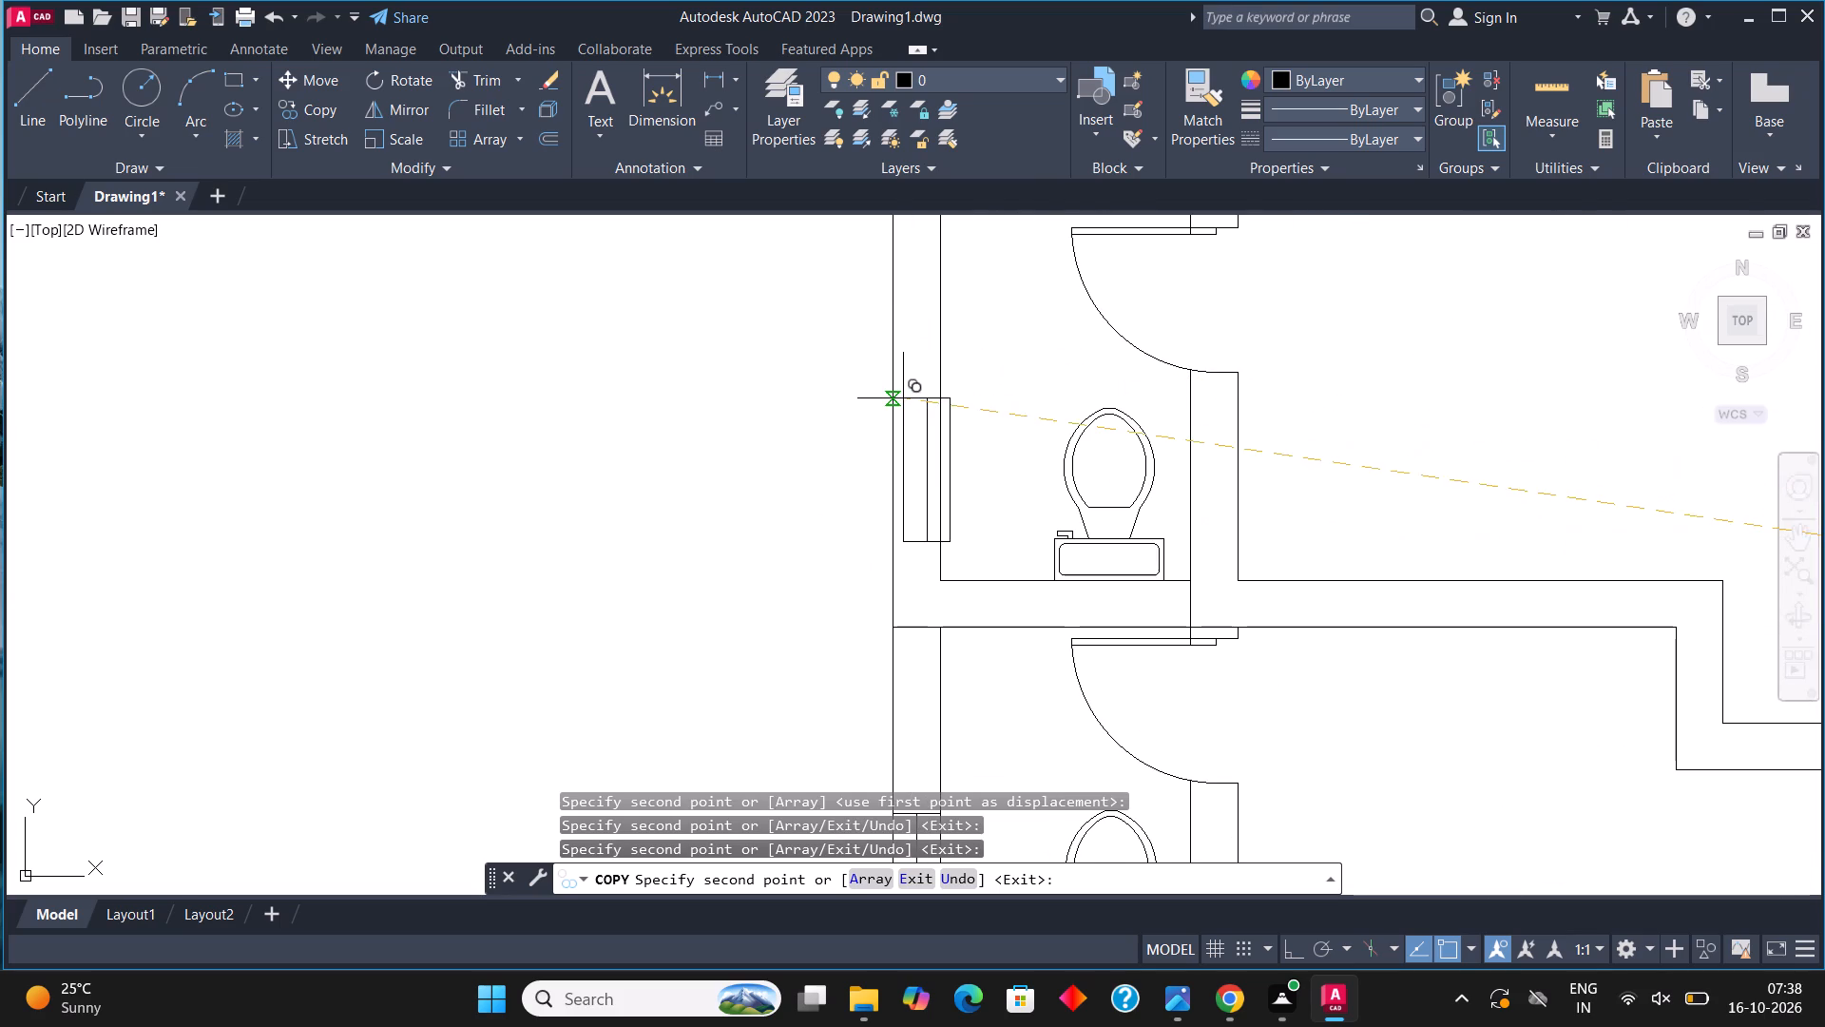
pyautogui.click(893, 411)
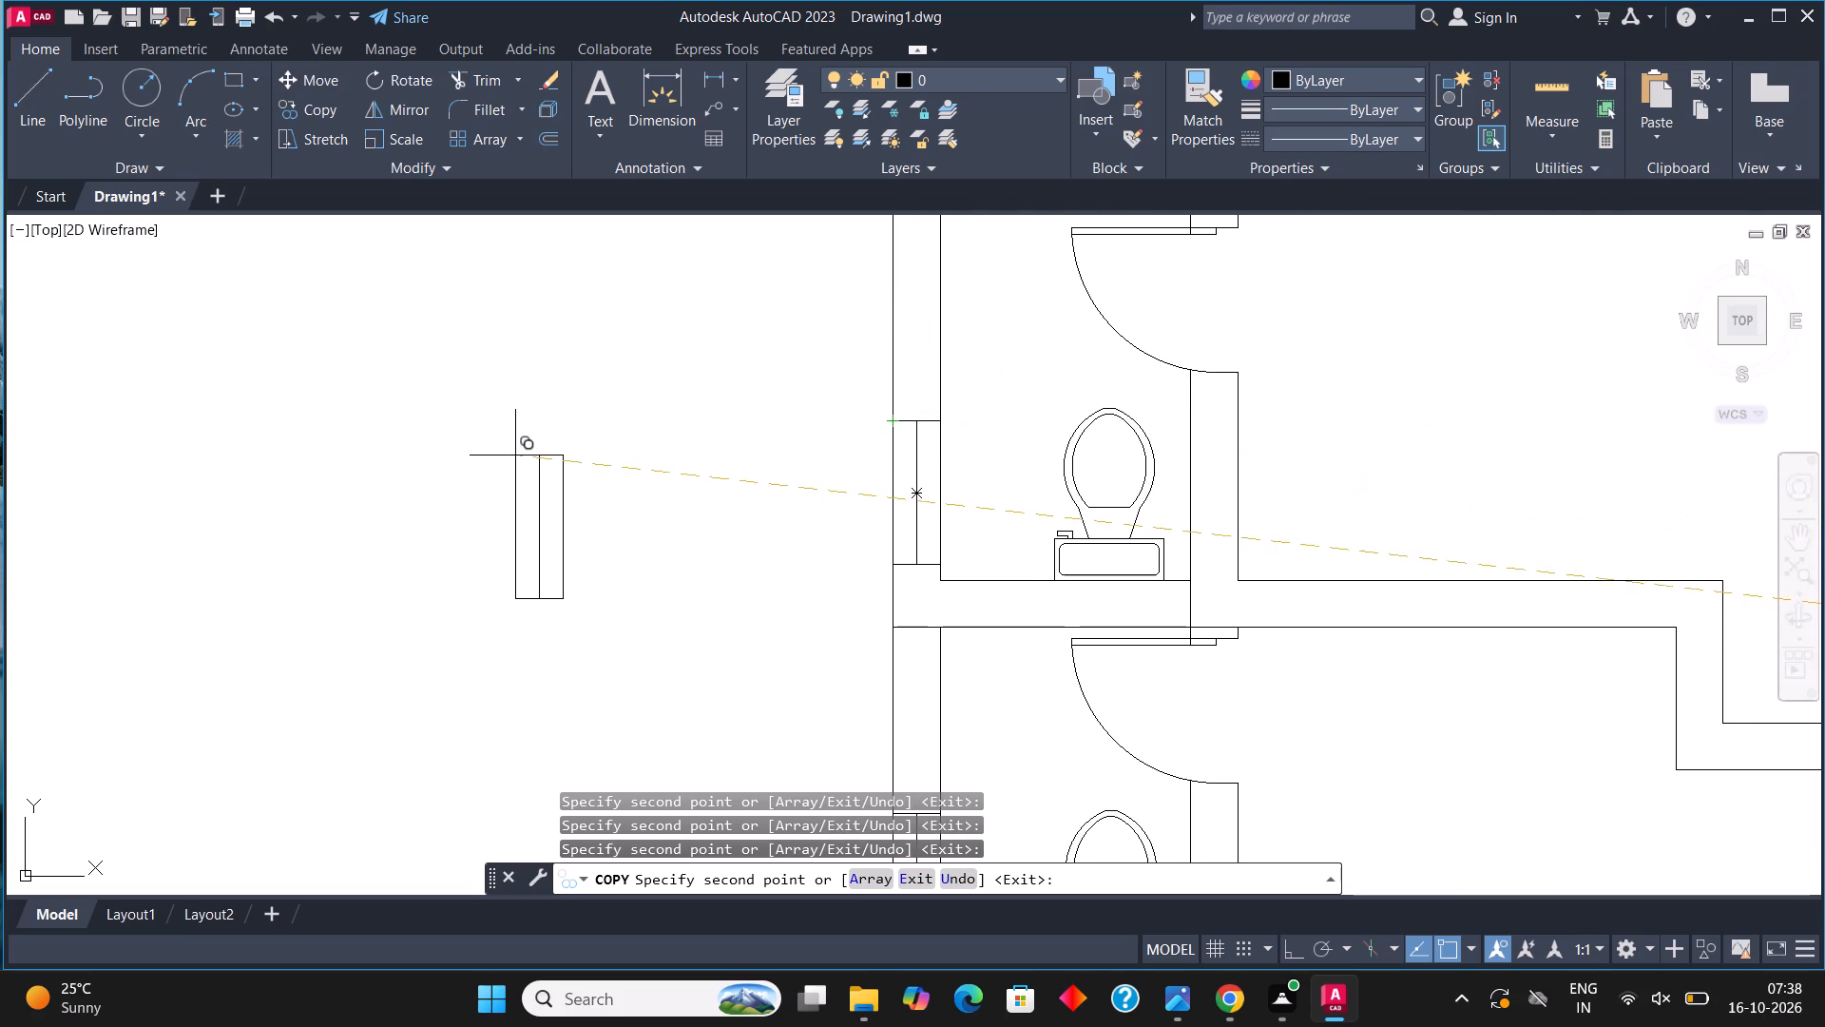
pyautogui.scroll(-4, 594, 557)
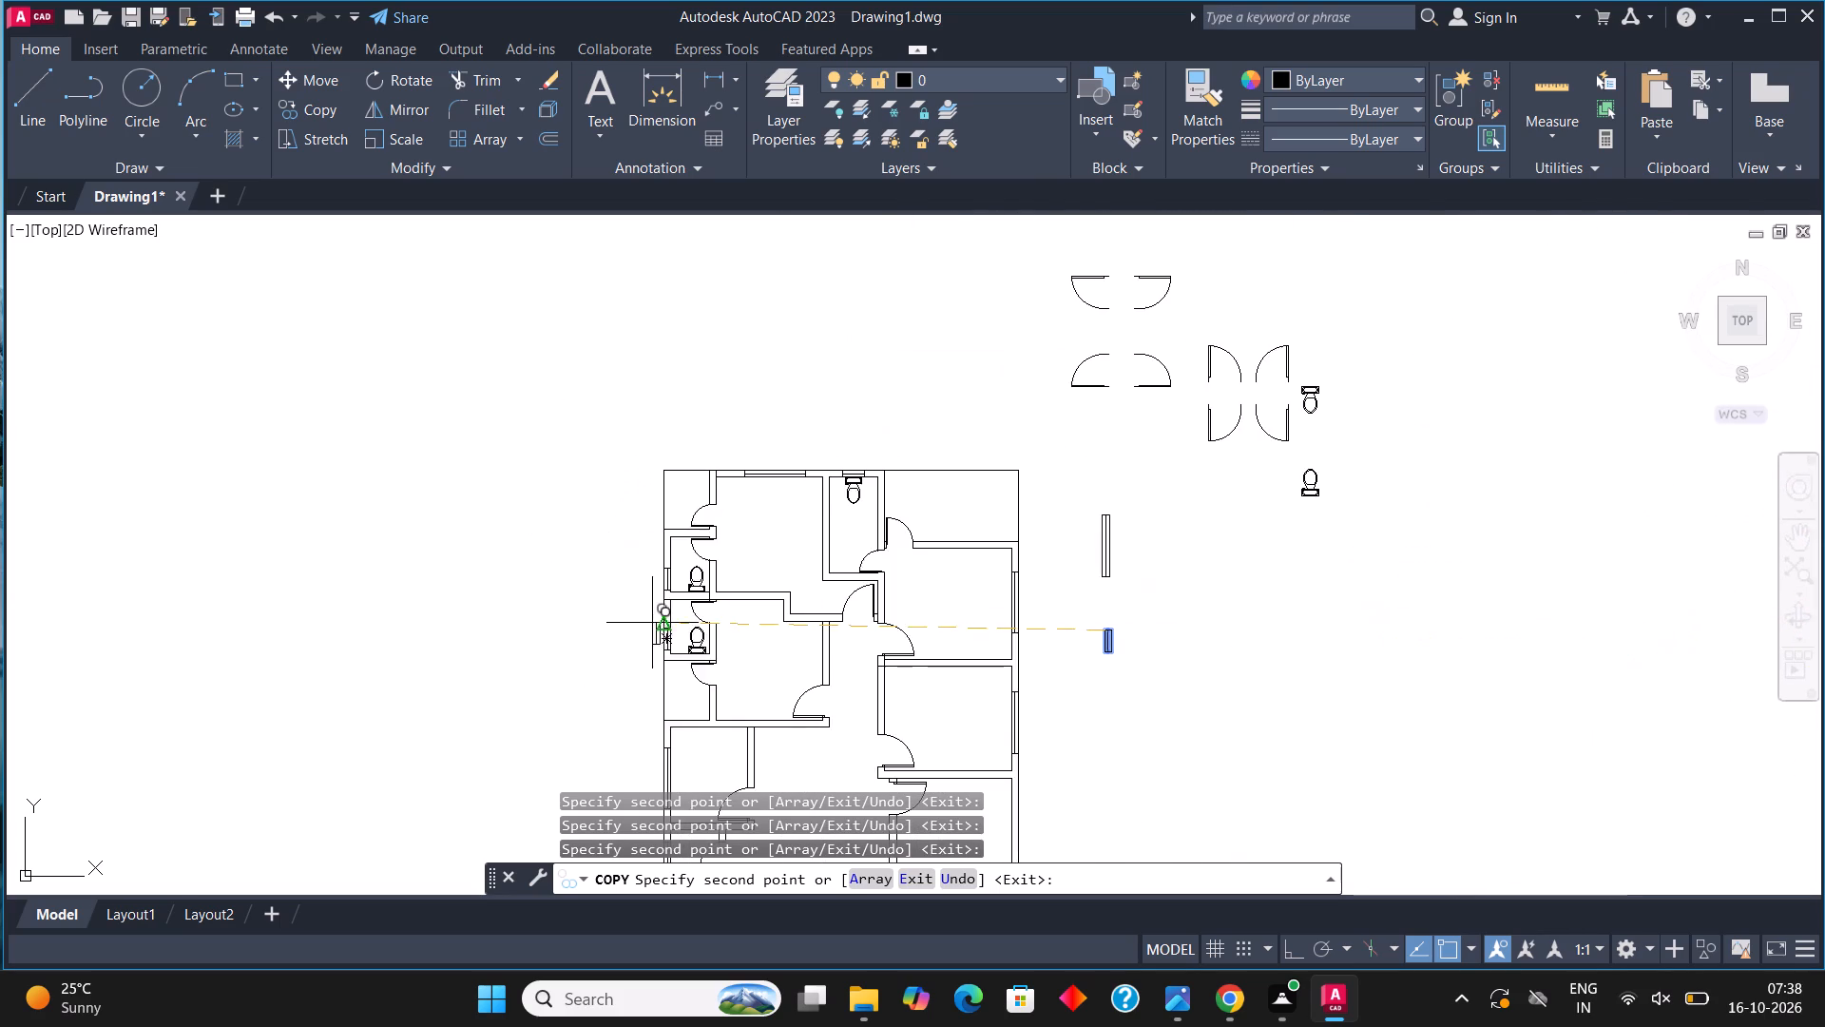
pyautogui.scroll(-1, 735, 634)
pyautogui.moveTo(729, 577); pyautogui.dragTo(765, 464, button='middle')
pyautogui.press('Escape')
# Examine the window placement along the west outer wall at the southwest toilet, the small room and the room north of them.
pyautogui.scroll(4, 737, 707)
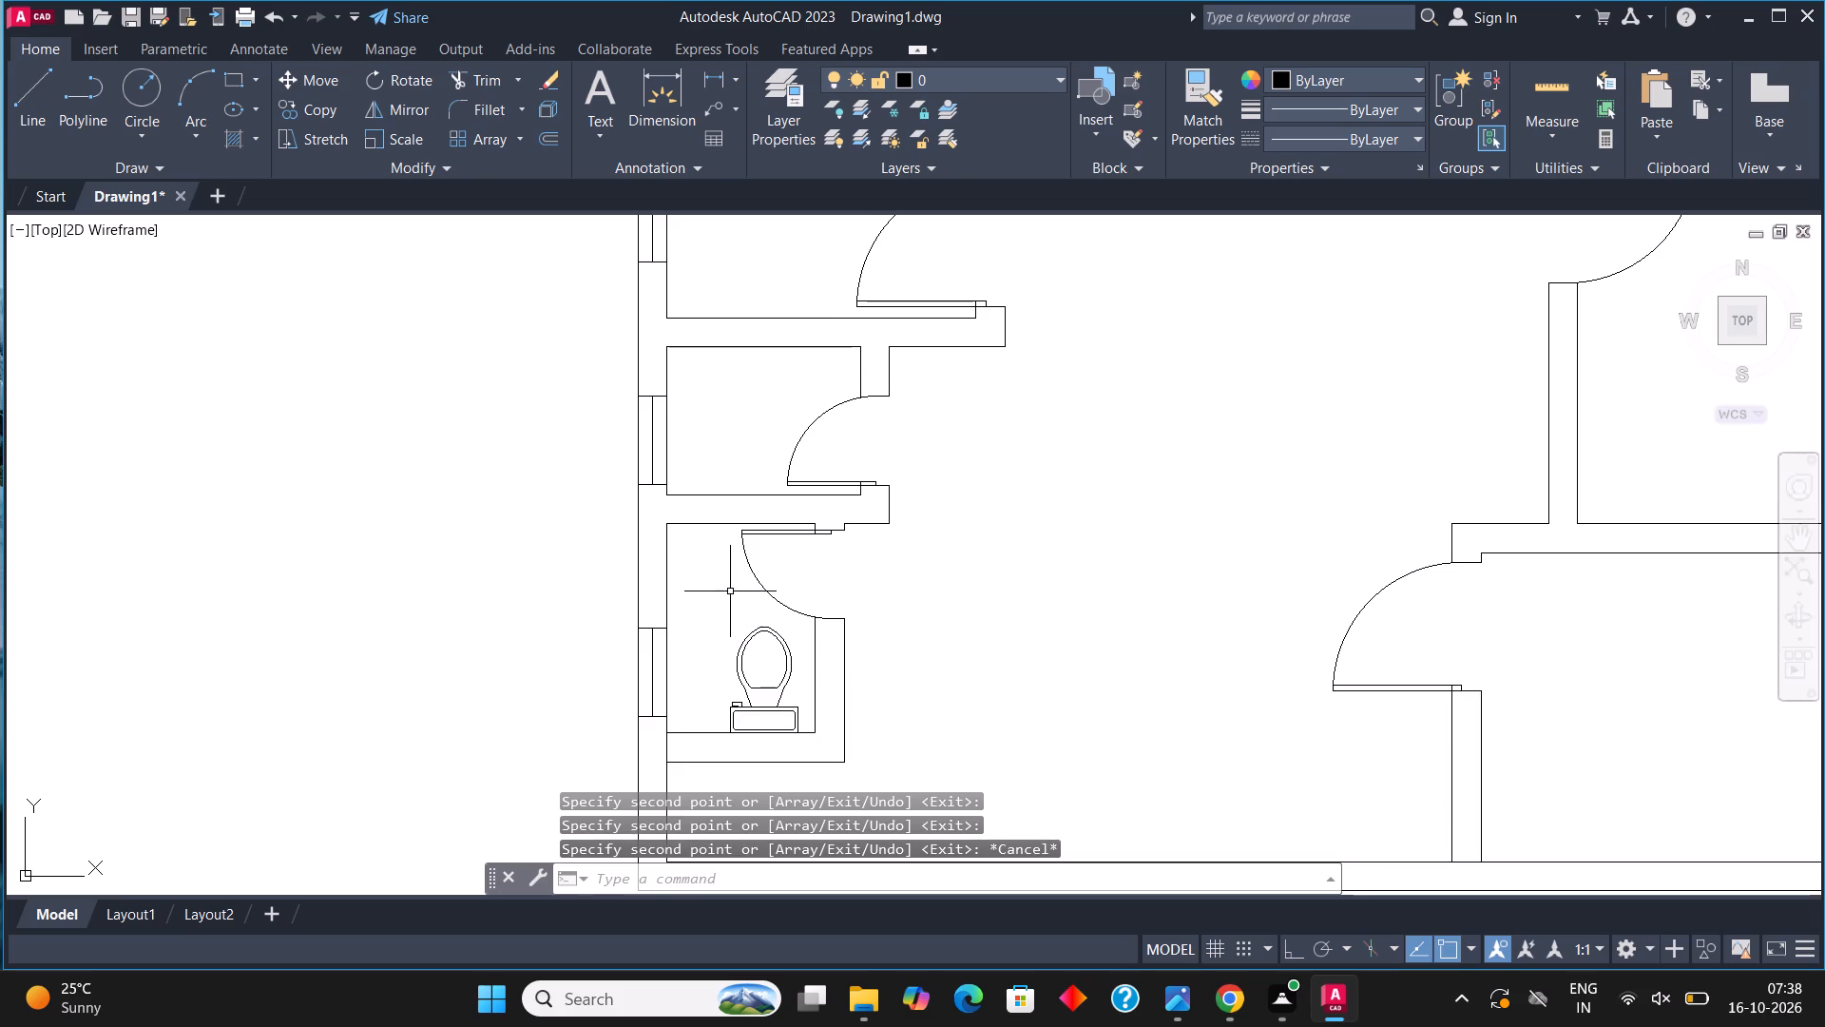
pyautogui.moveTo(739, 597); pyautogui.dragTo(884, 702, button='middle')
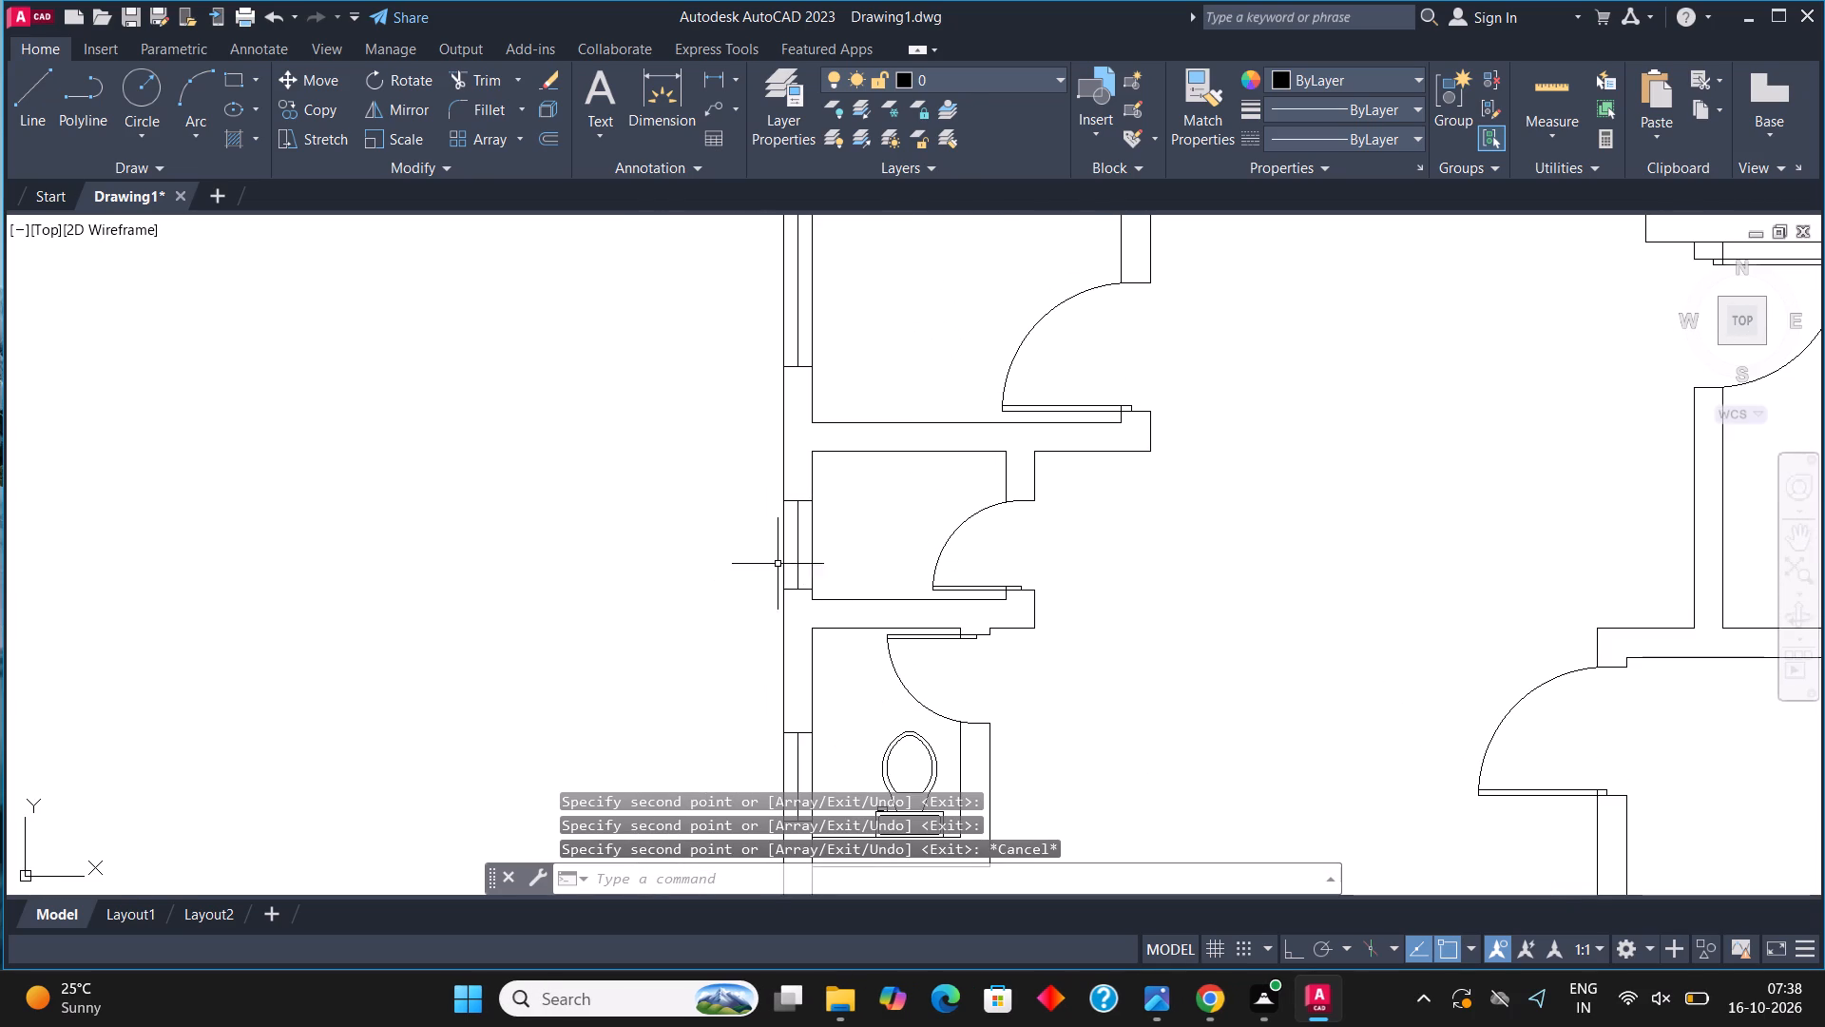
pyautogui.click(758, 609)
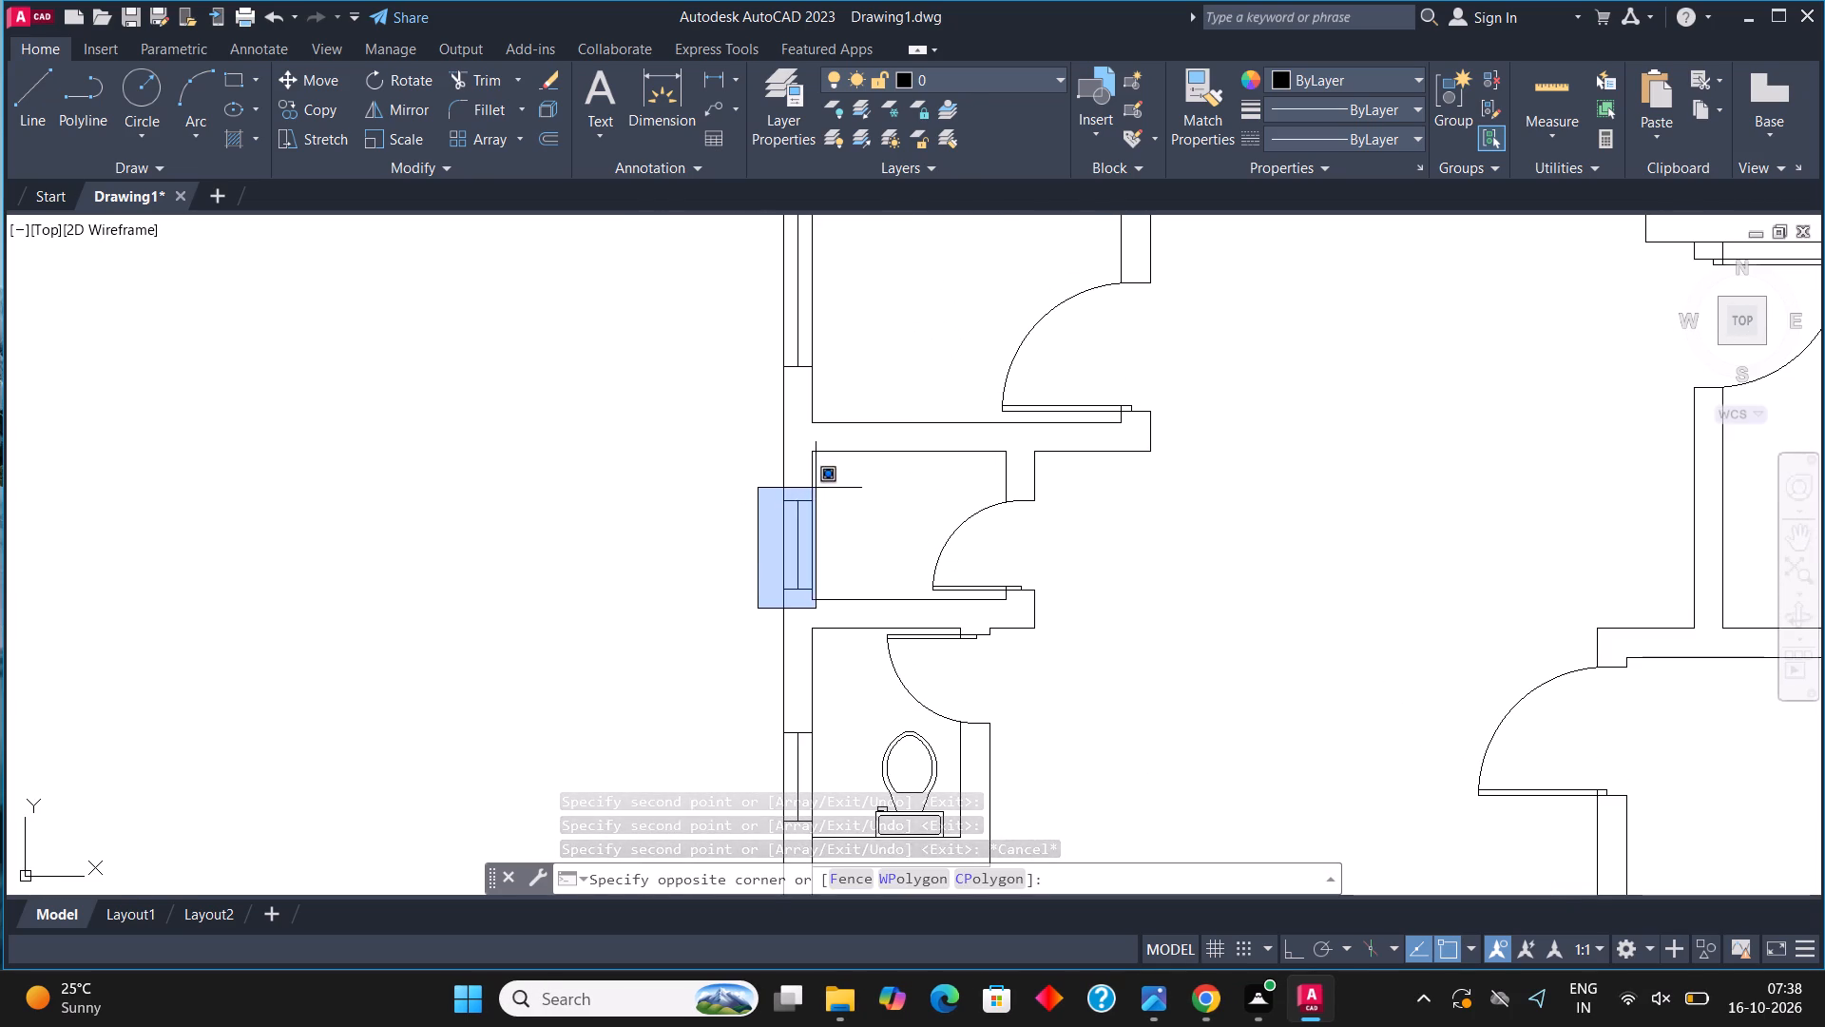
pyautogui.click(682, 566)
pyautogui.press('Escape')
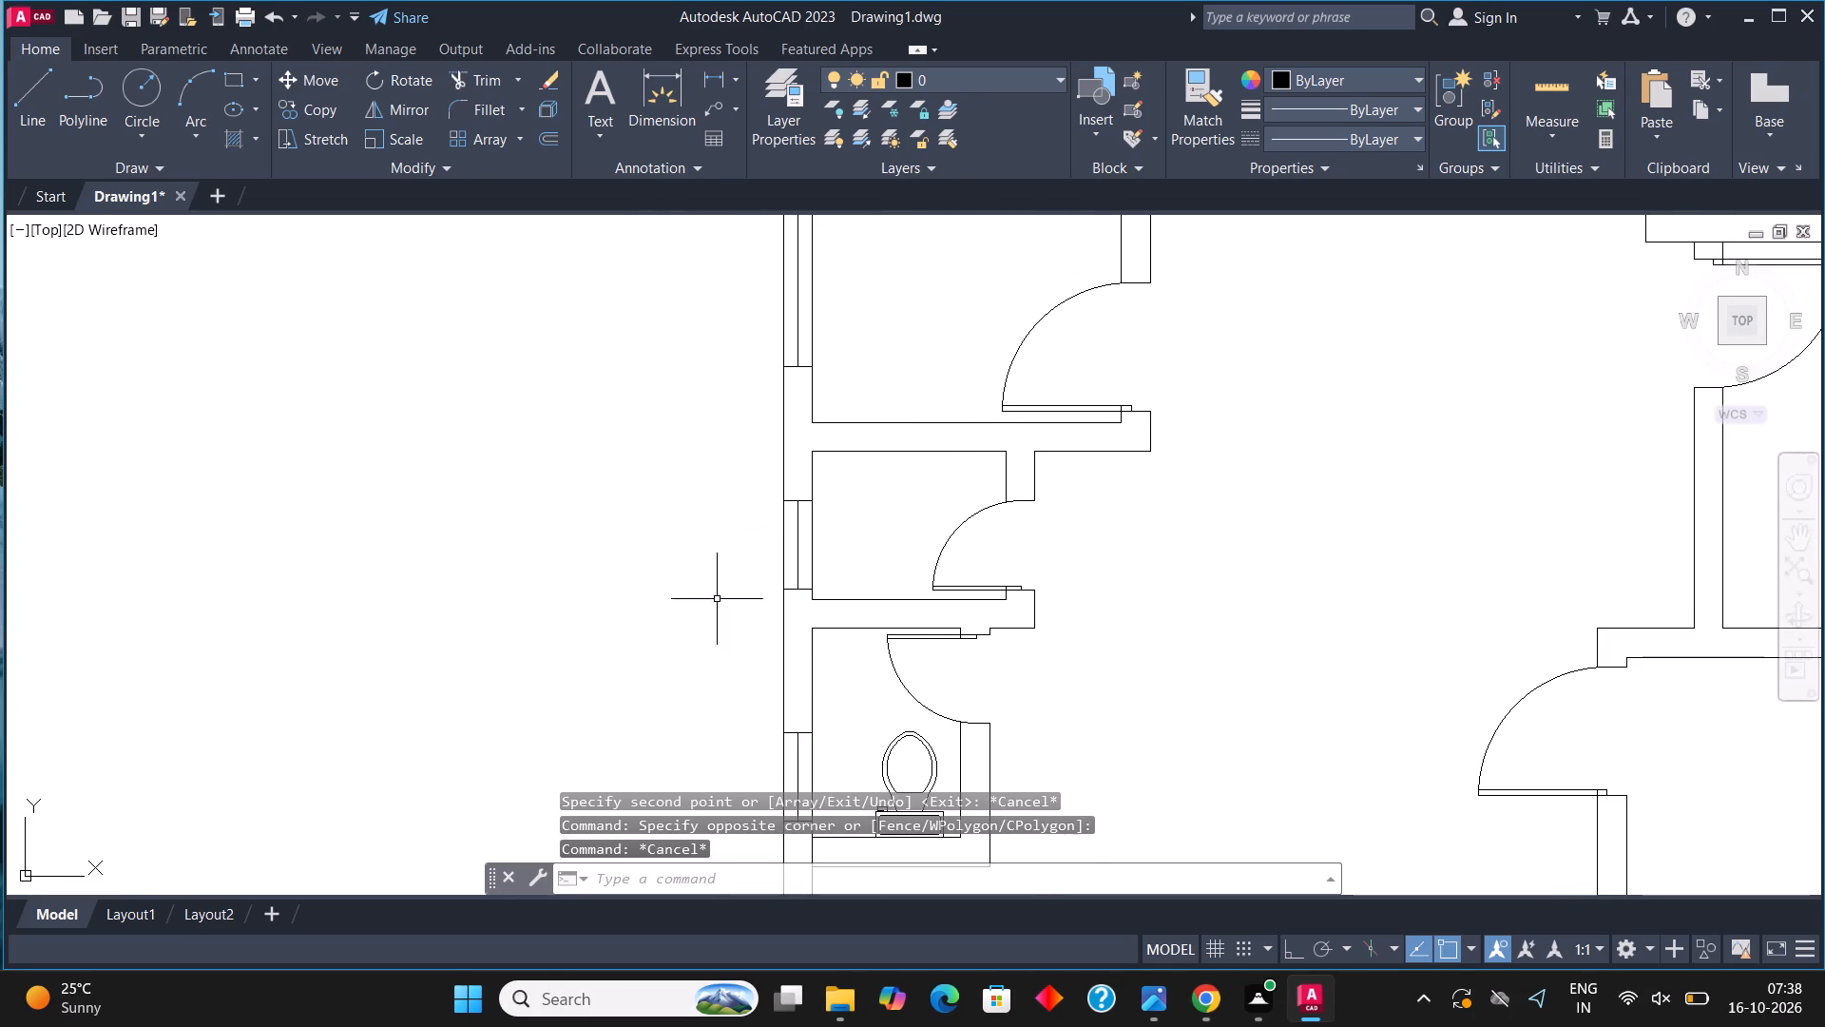
pyautogui.scroll(-1, 798, 529)
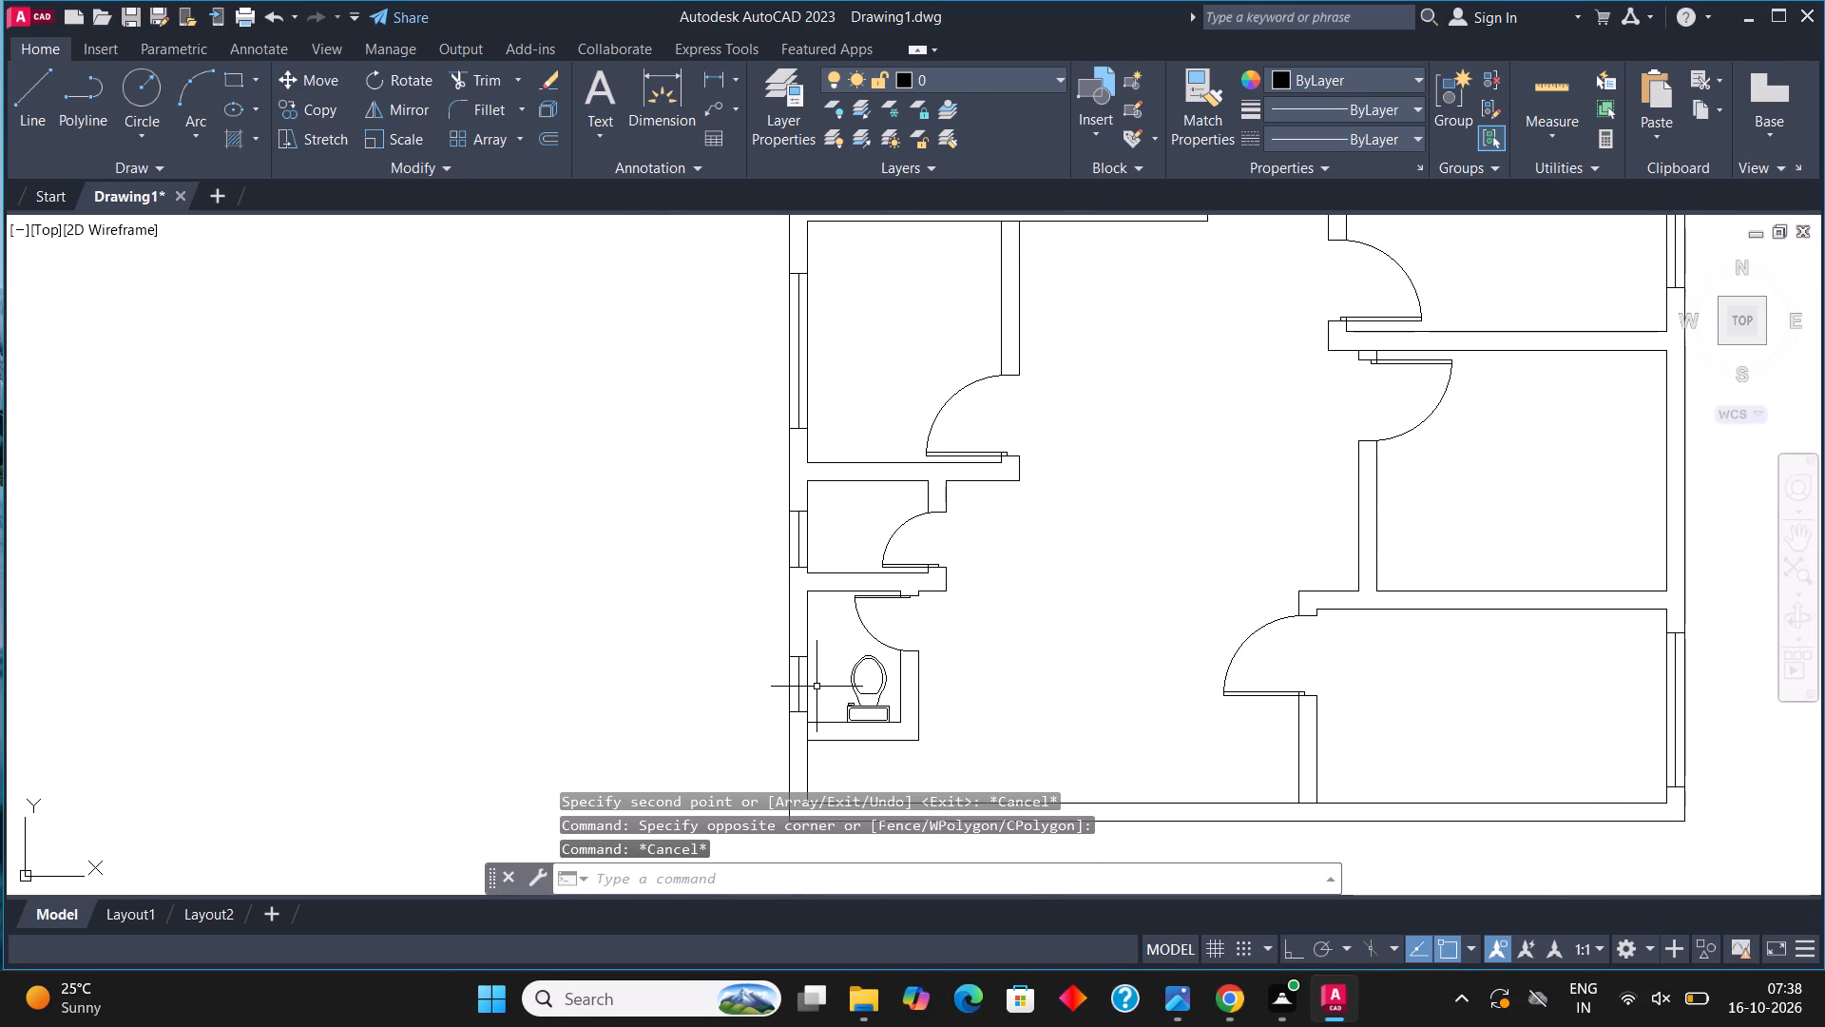
pyautogui.moveTo(851, 581); pyautogui.dragTo(877, 799, button='middle')
pyautogui.scroll(1, 889, 670)
pyautogui.moveTo(878, 664); pyautogui.dragTo(823, 653, button='middle')
pyautogui.scroll(1, 823, 653)
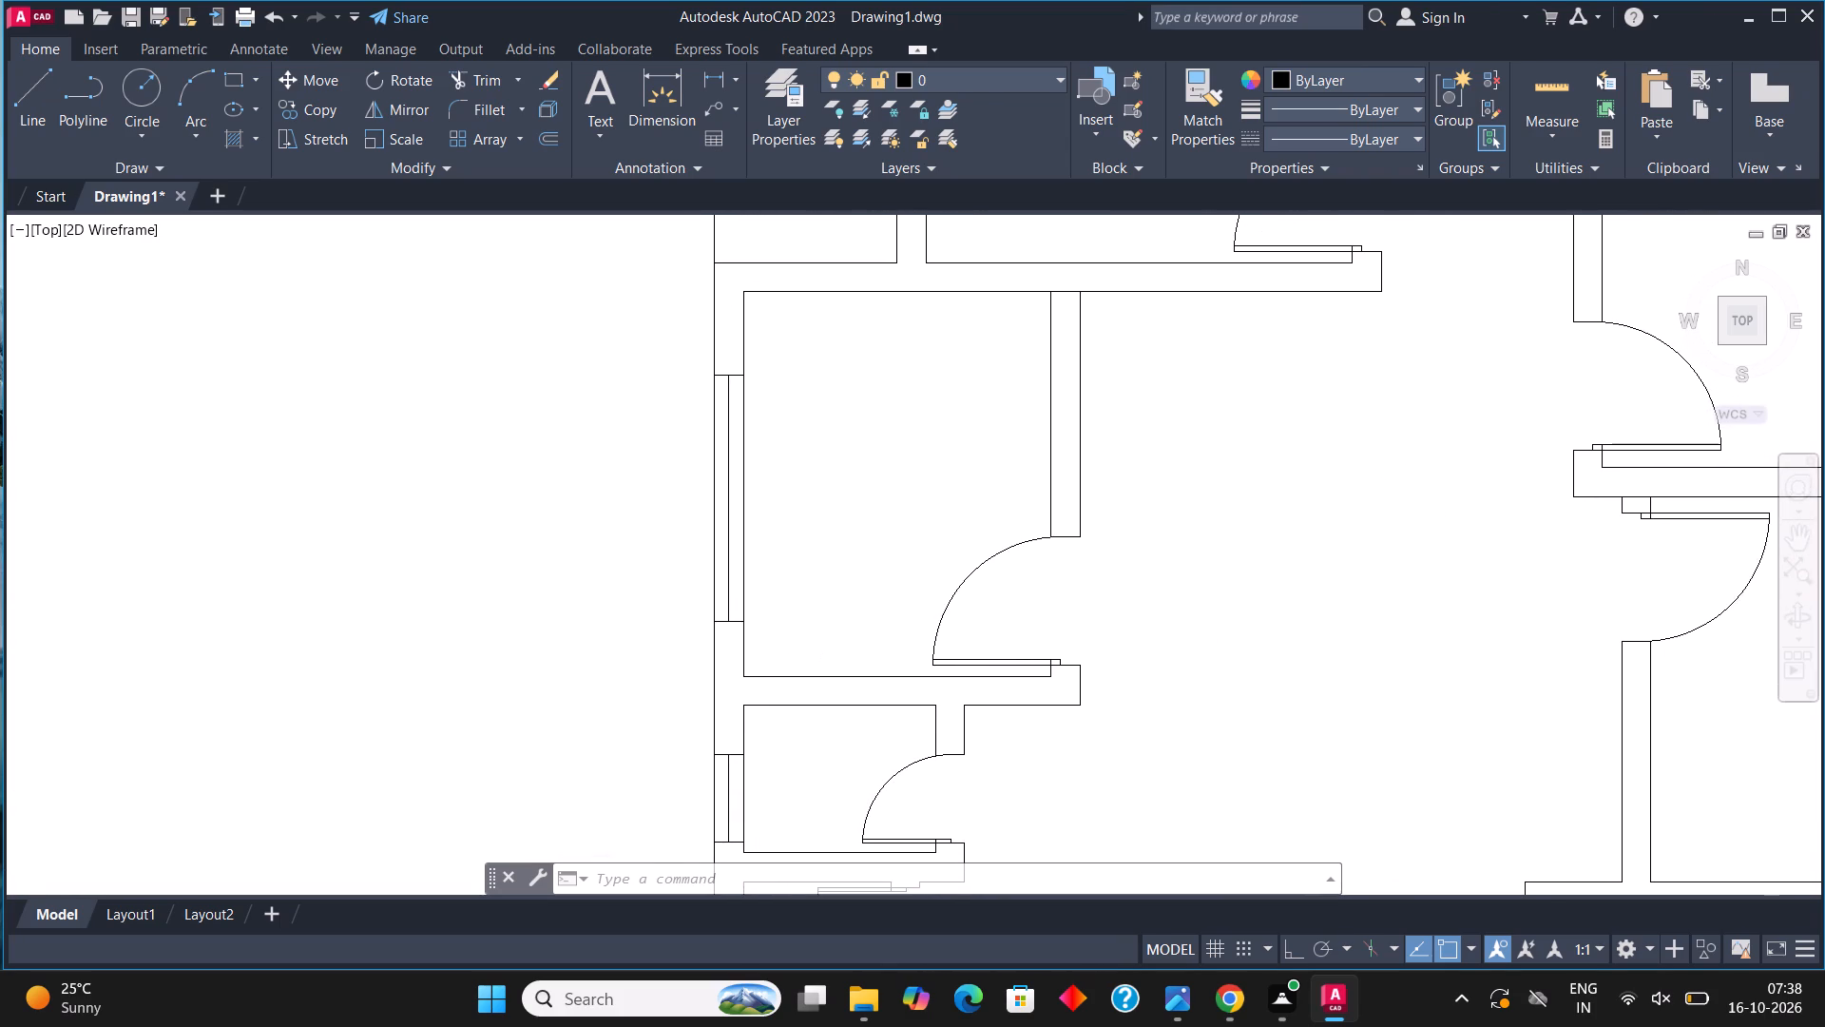
# Delete the tall window from the west outer wall of the room directly north of the small room.
pyautogui.scroll(-1, 823, 653)
pyautogui.moveTo(765, 596); pyautogui.dragTo(792, 613, button='middle')
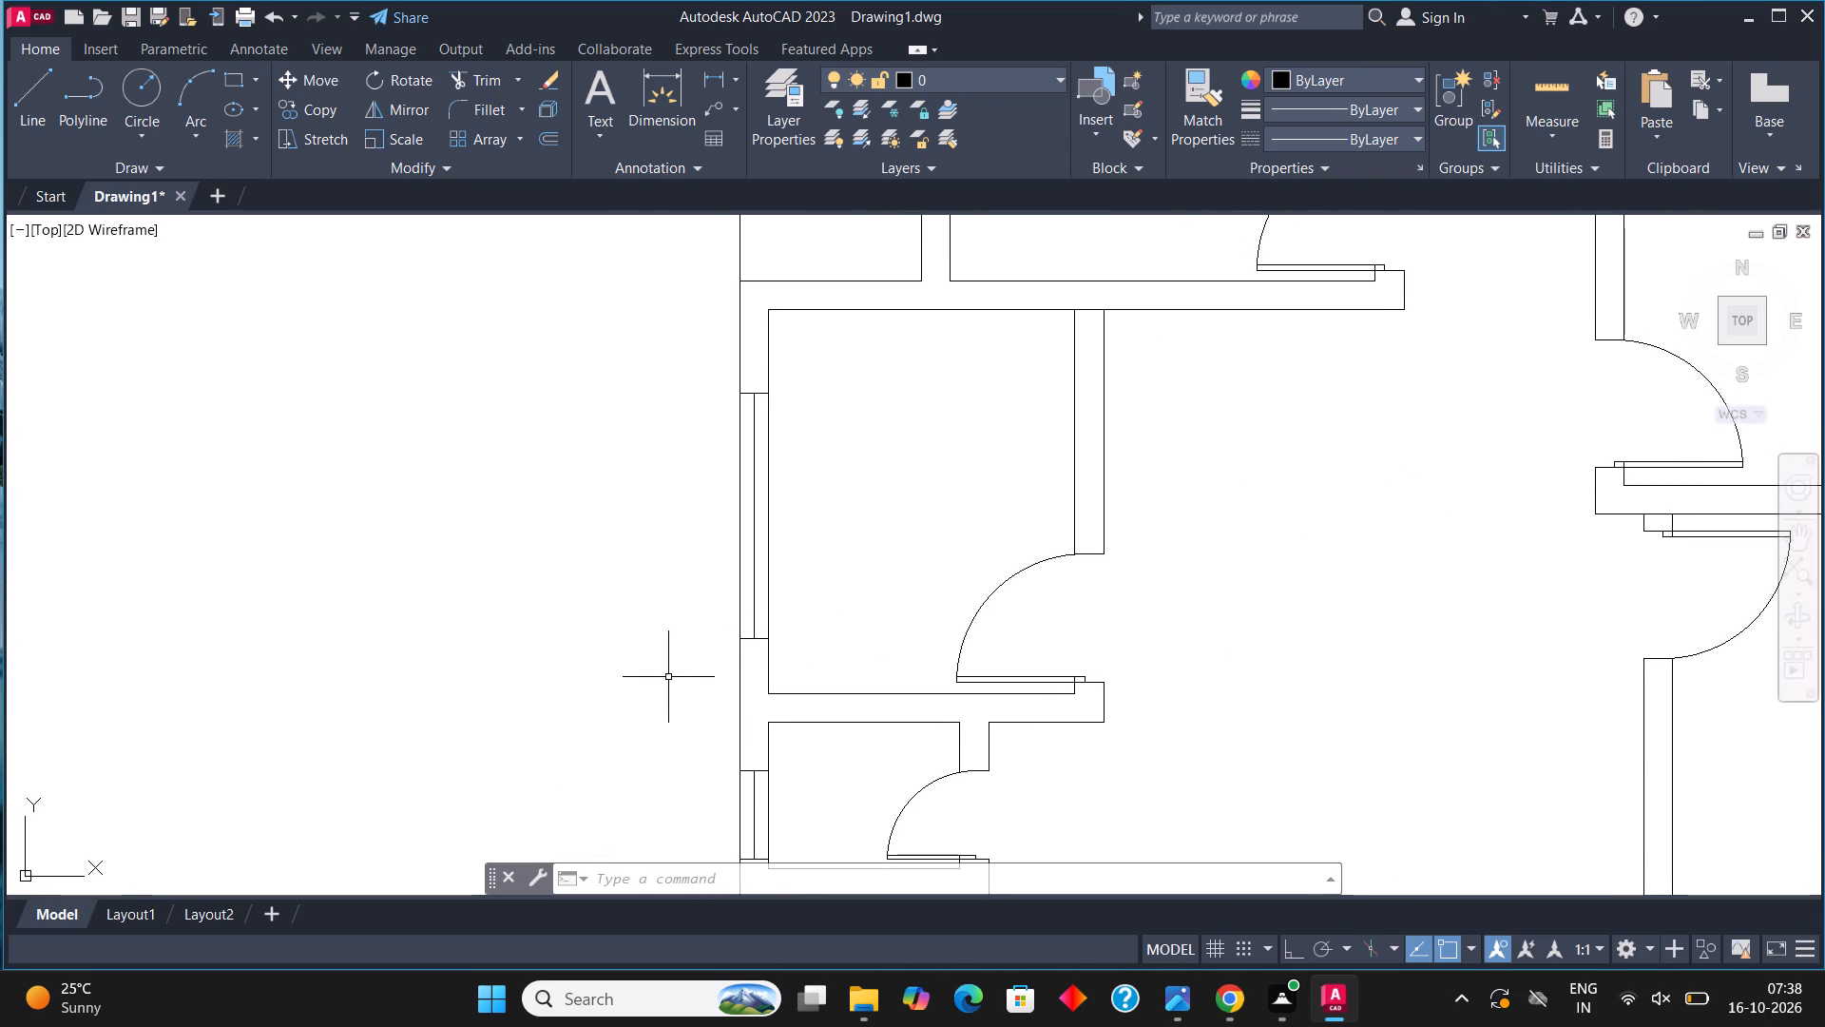
pyautogui.click(685, 653)
pyautogui.click(788, 365)
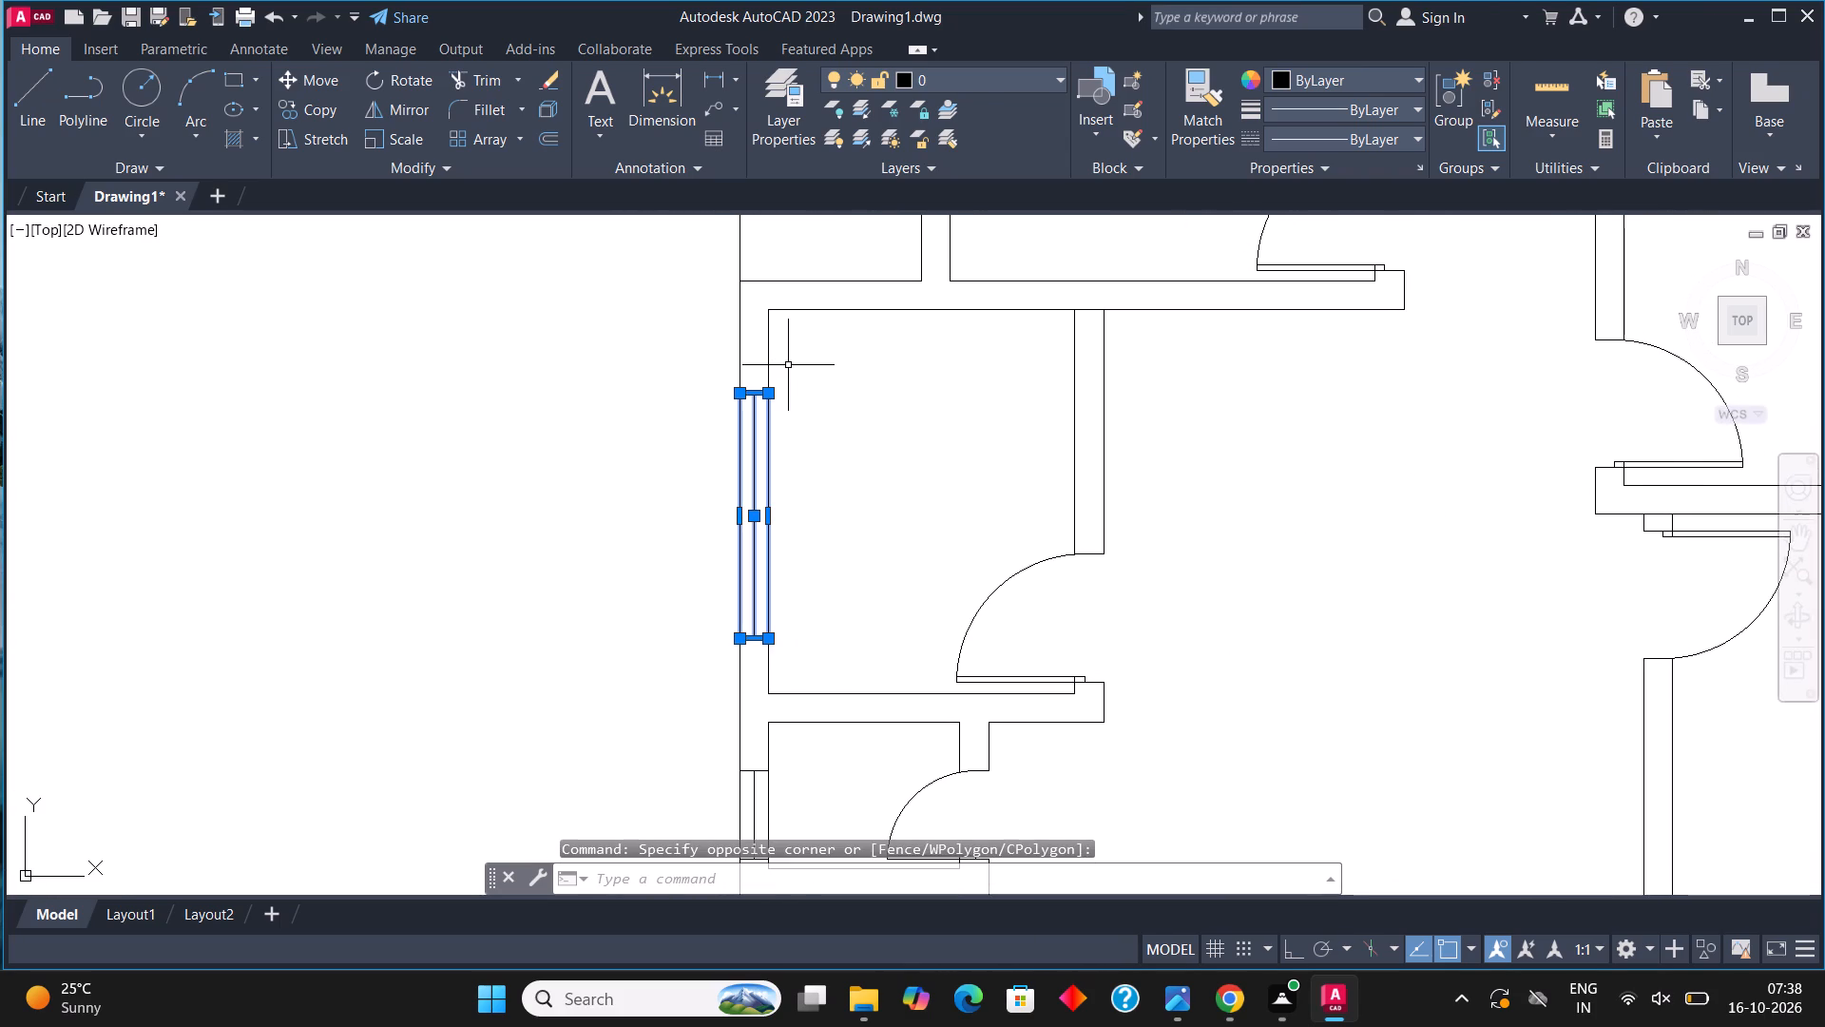
pyautogui.press('Delete')
# Draw a horizontal partition line from the room's west wall, level with the door opening's upper jamb, and lengthen it eastward with a second segment.
pyautogui.click(32, 76)
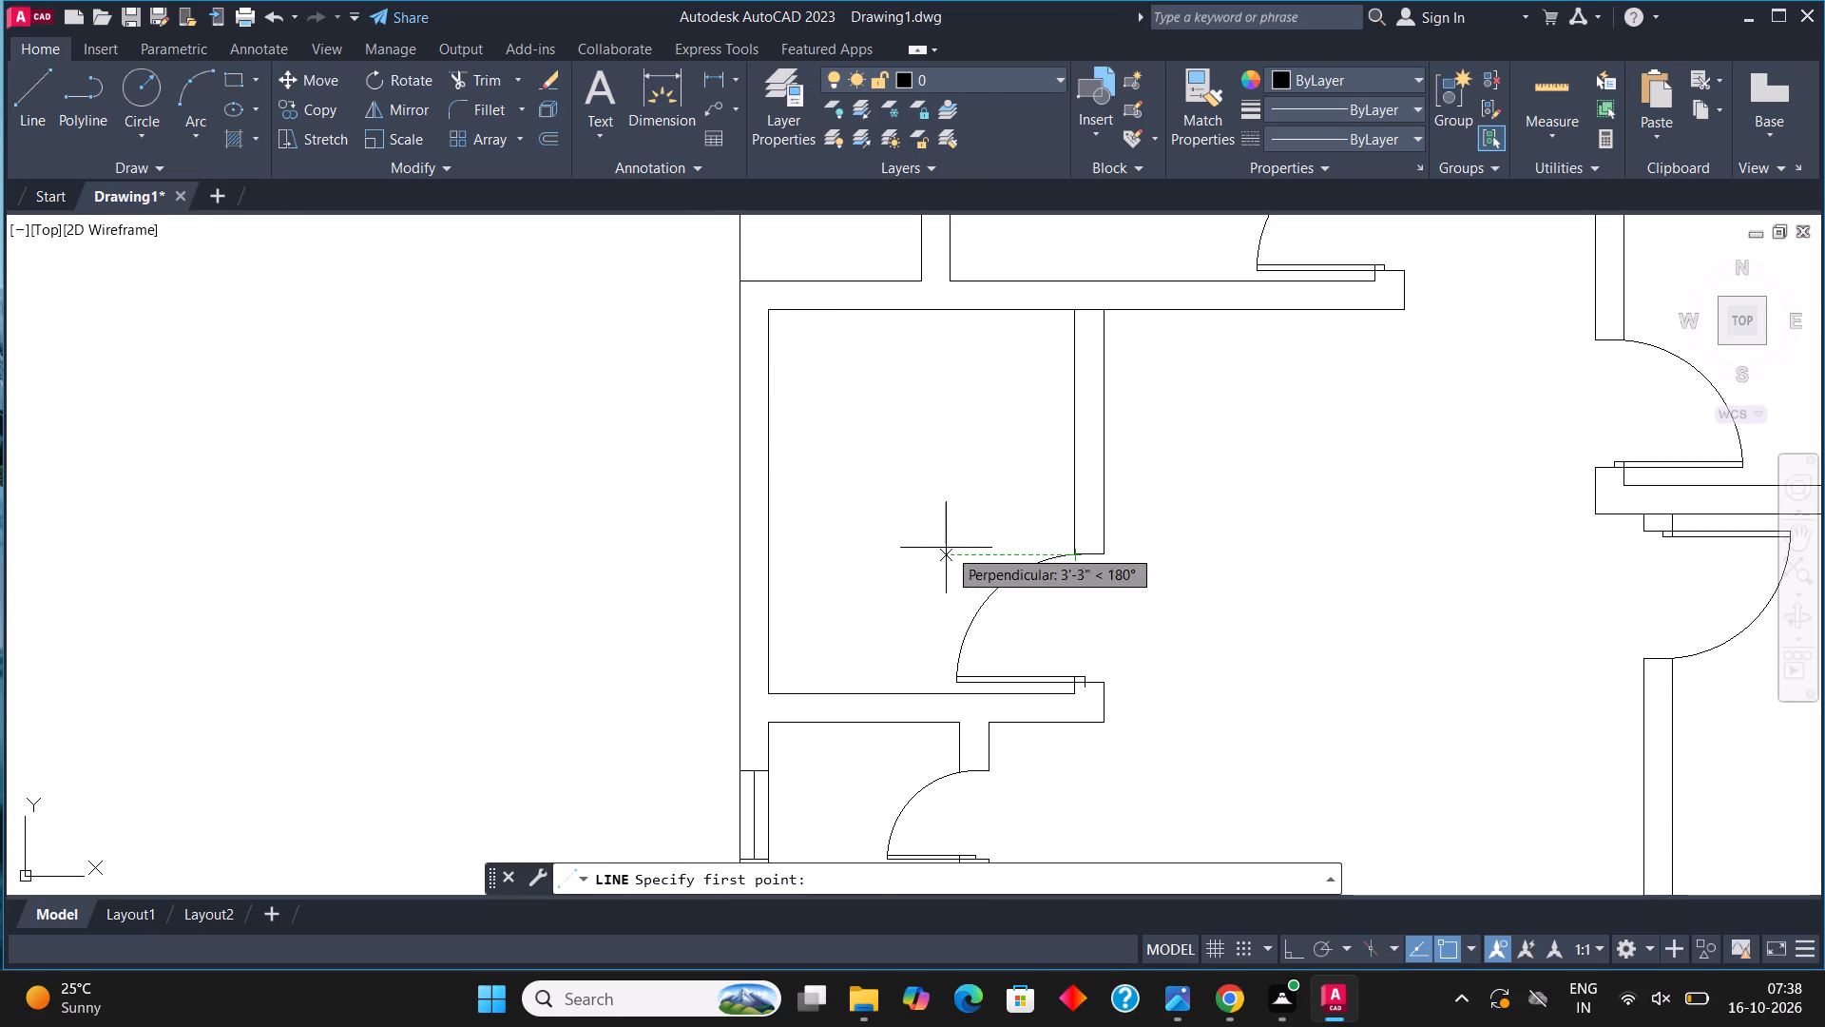
pyautogui.click(892, 558)
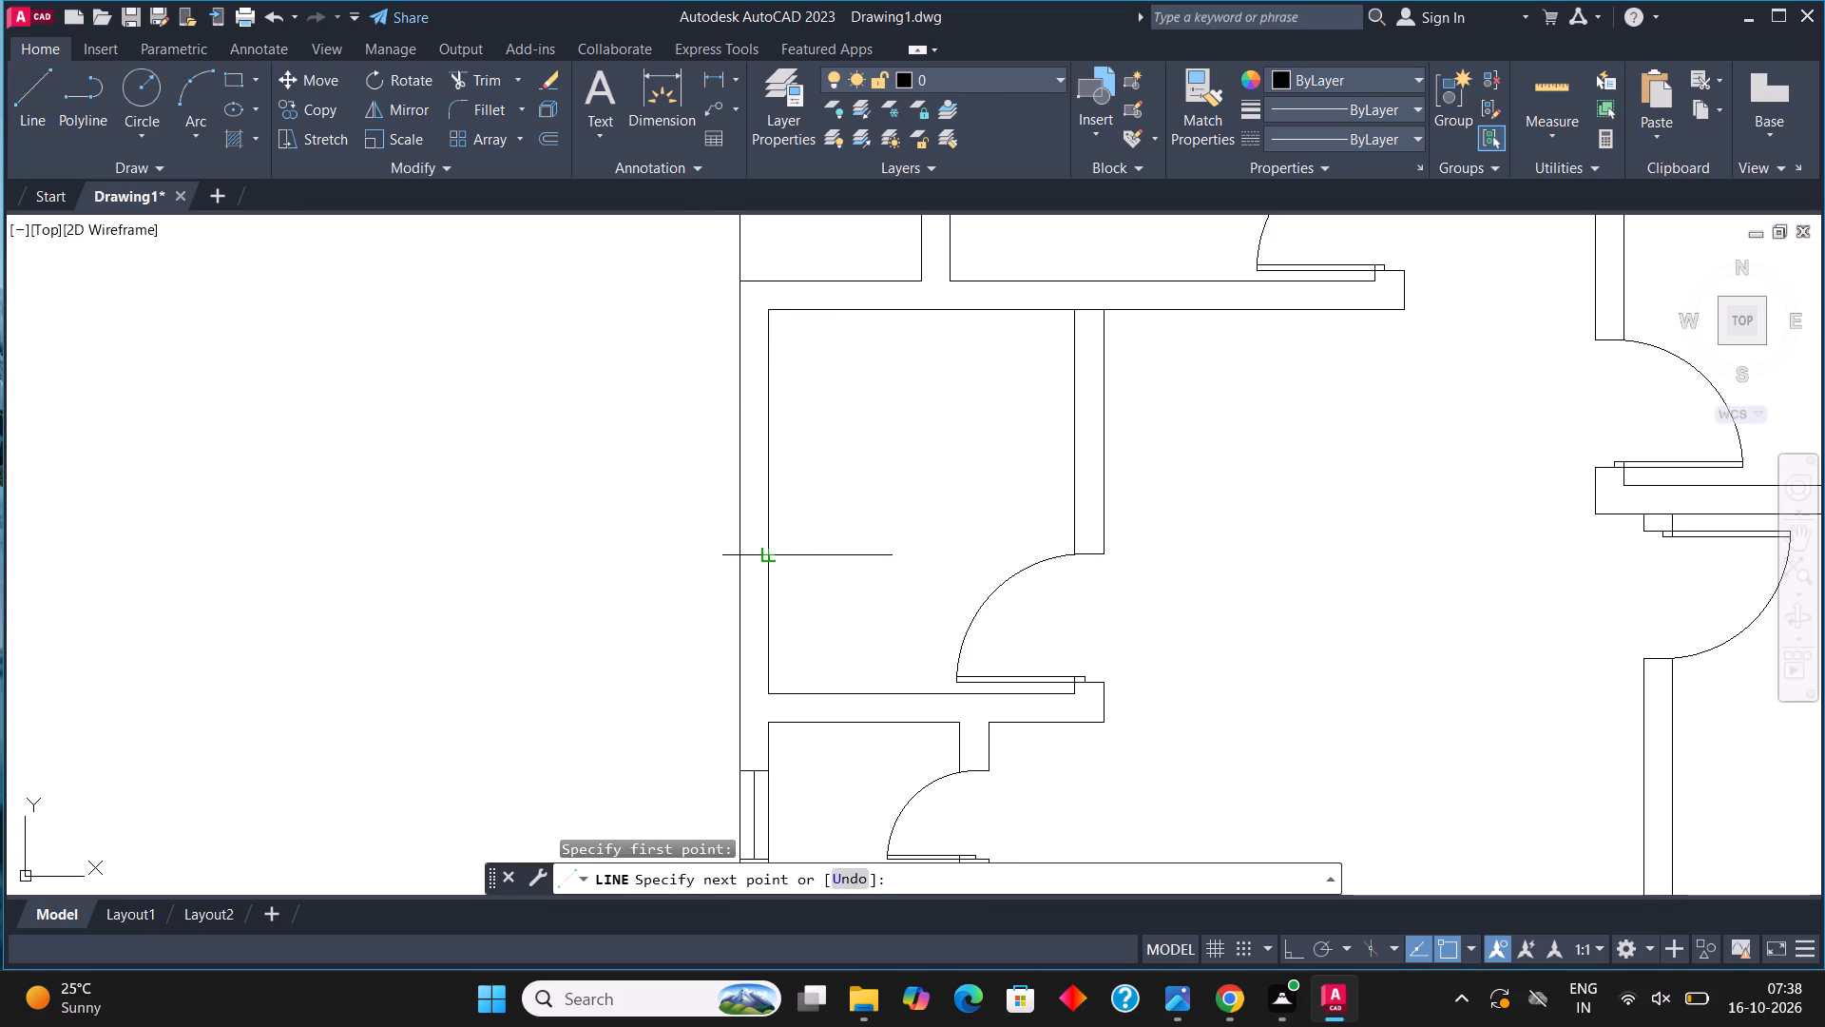
pyautogui.click(766, 554)
pyautogui.press('Escape')
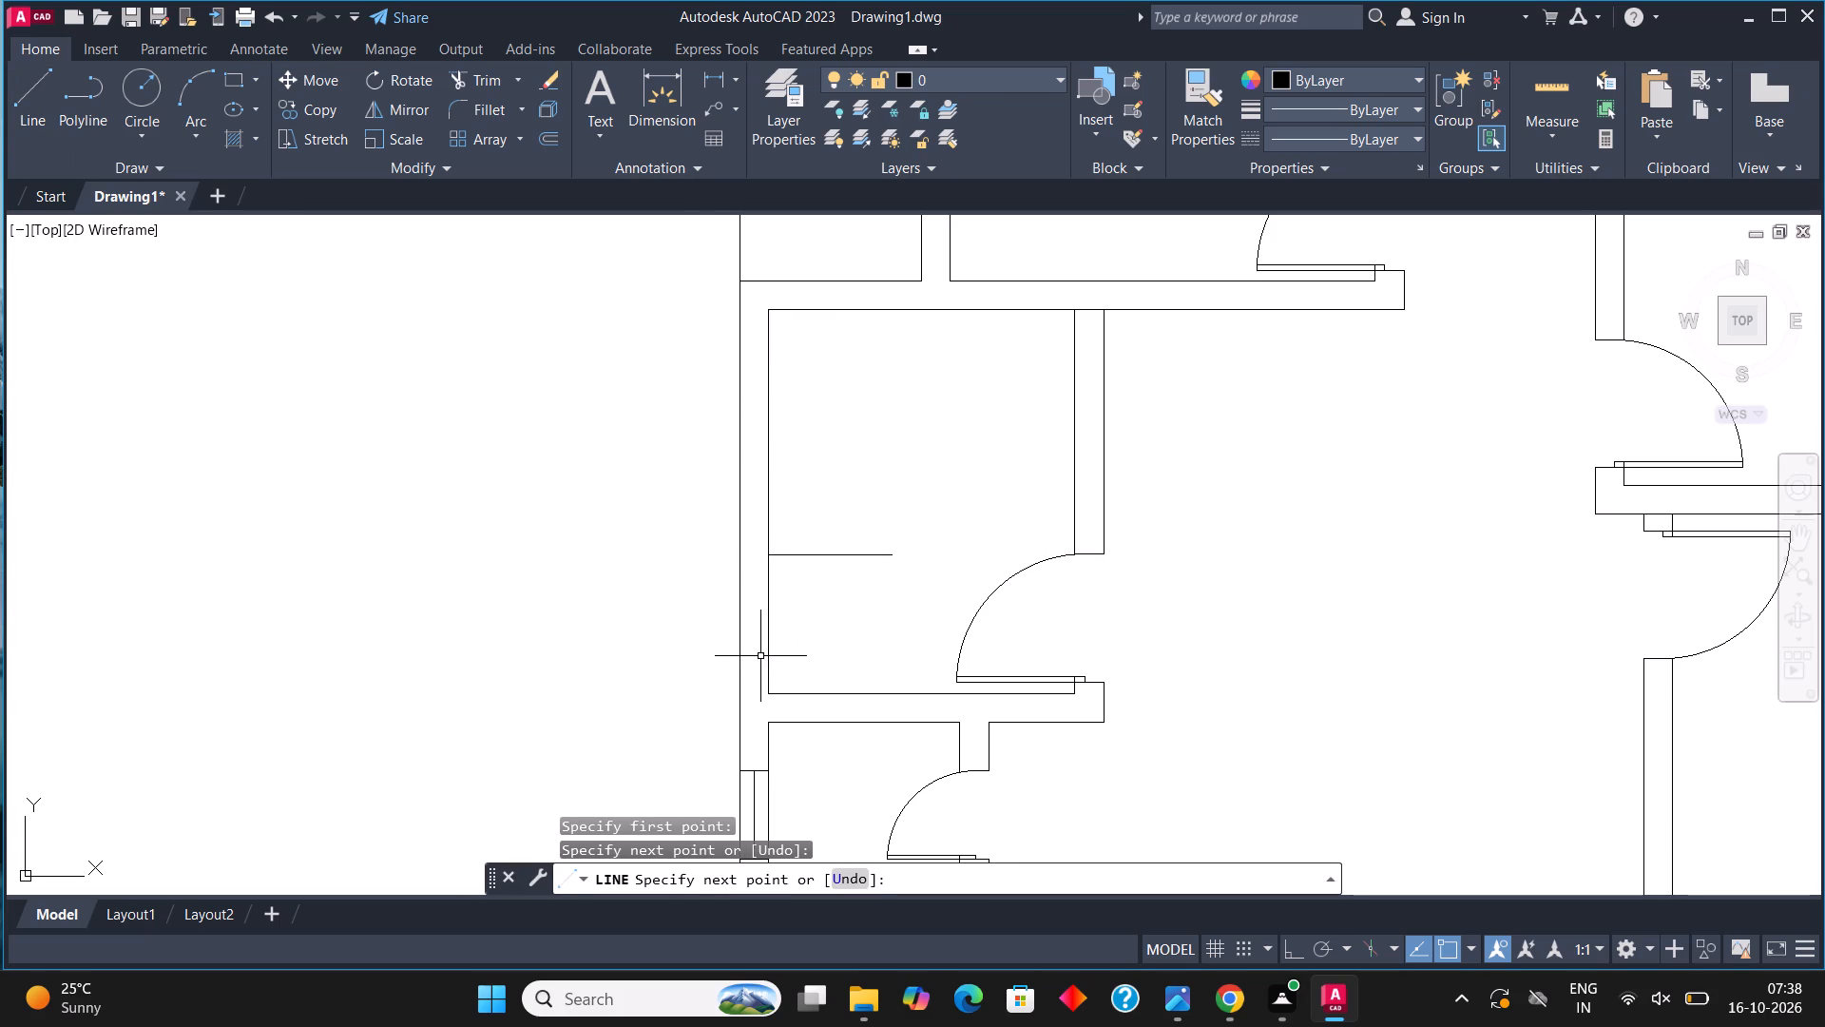
pyautogui.scroll(1, 829, 532)
pyautogui.click(20, 107)
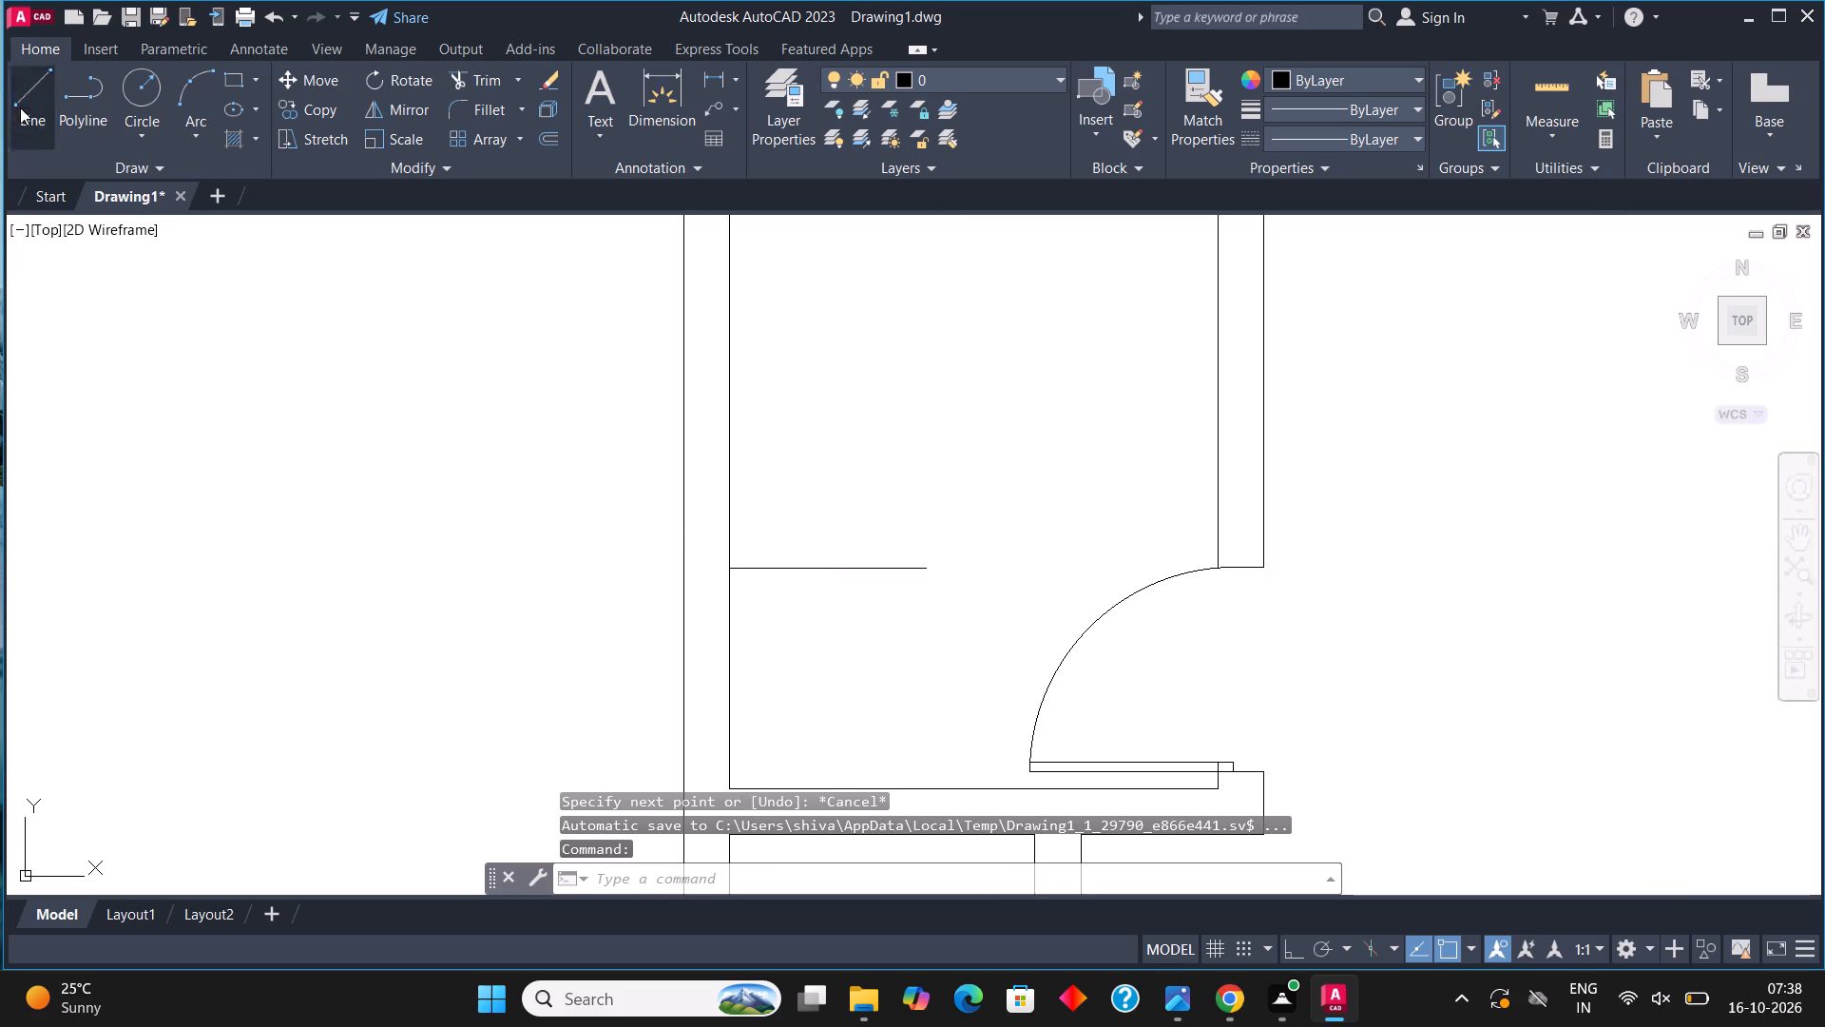
pyautogui.click(929, 573)
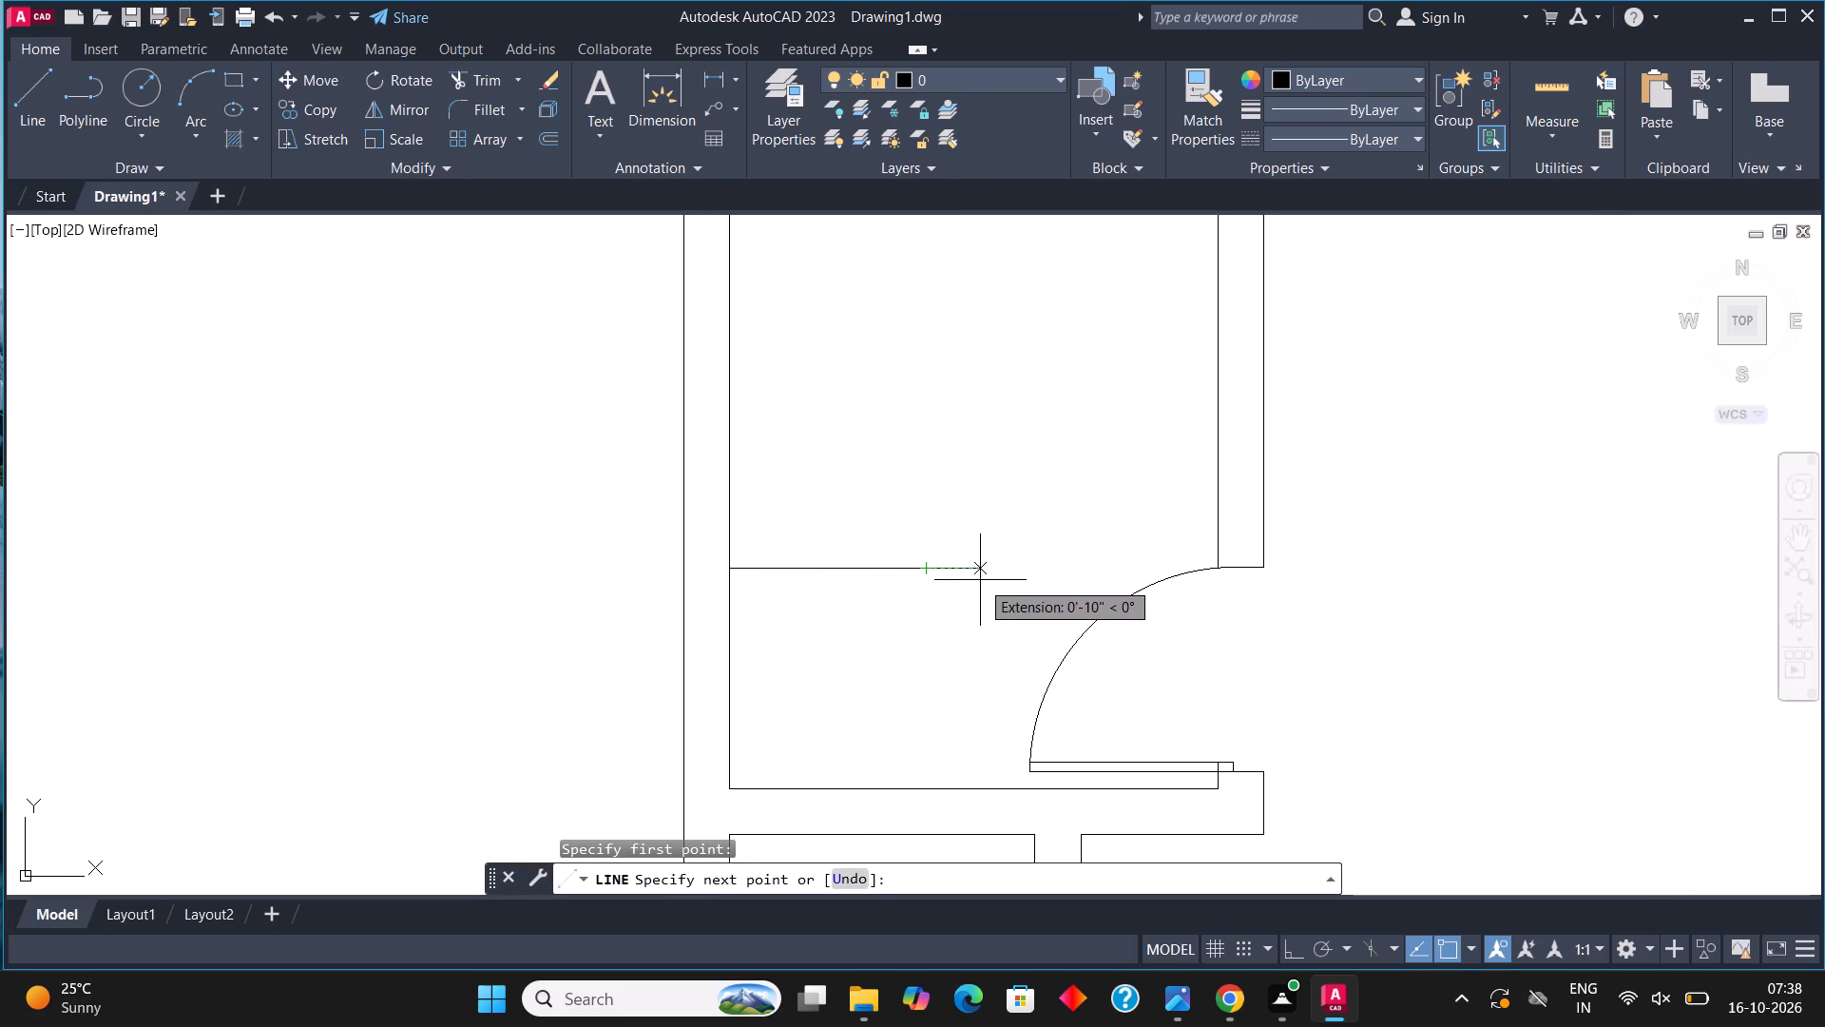
pyautogui.click(993, 572)
pyautogui.press('Escape')
# Offset both segments of the partition line 4.5" to the north.
pyautogui.click(951, 591)
pyautogui.click(911, 504)
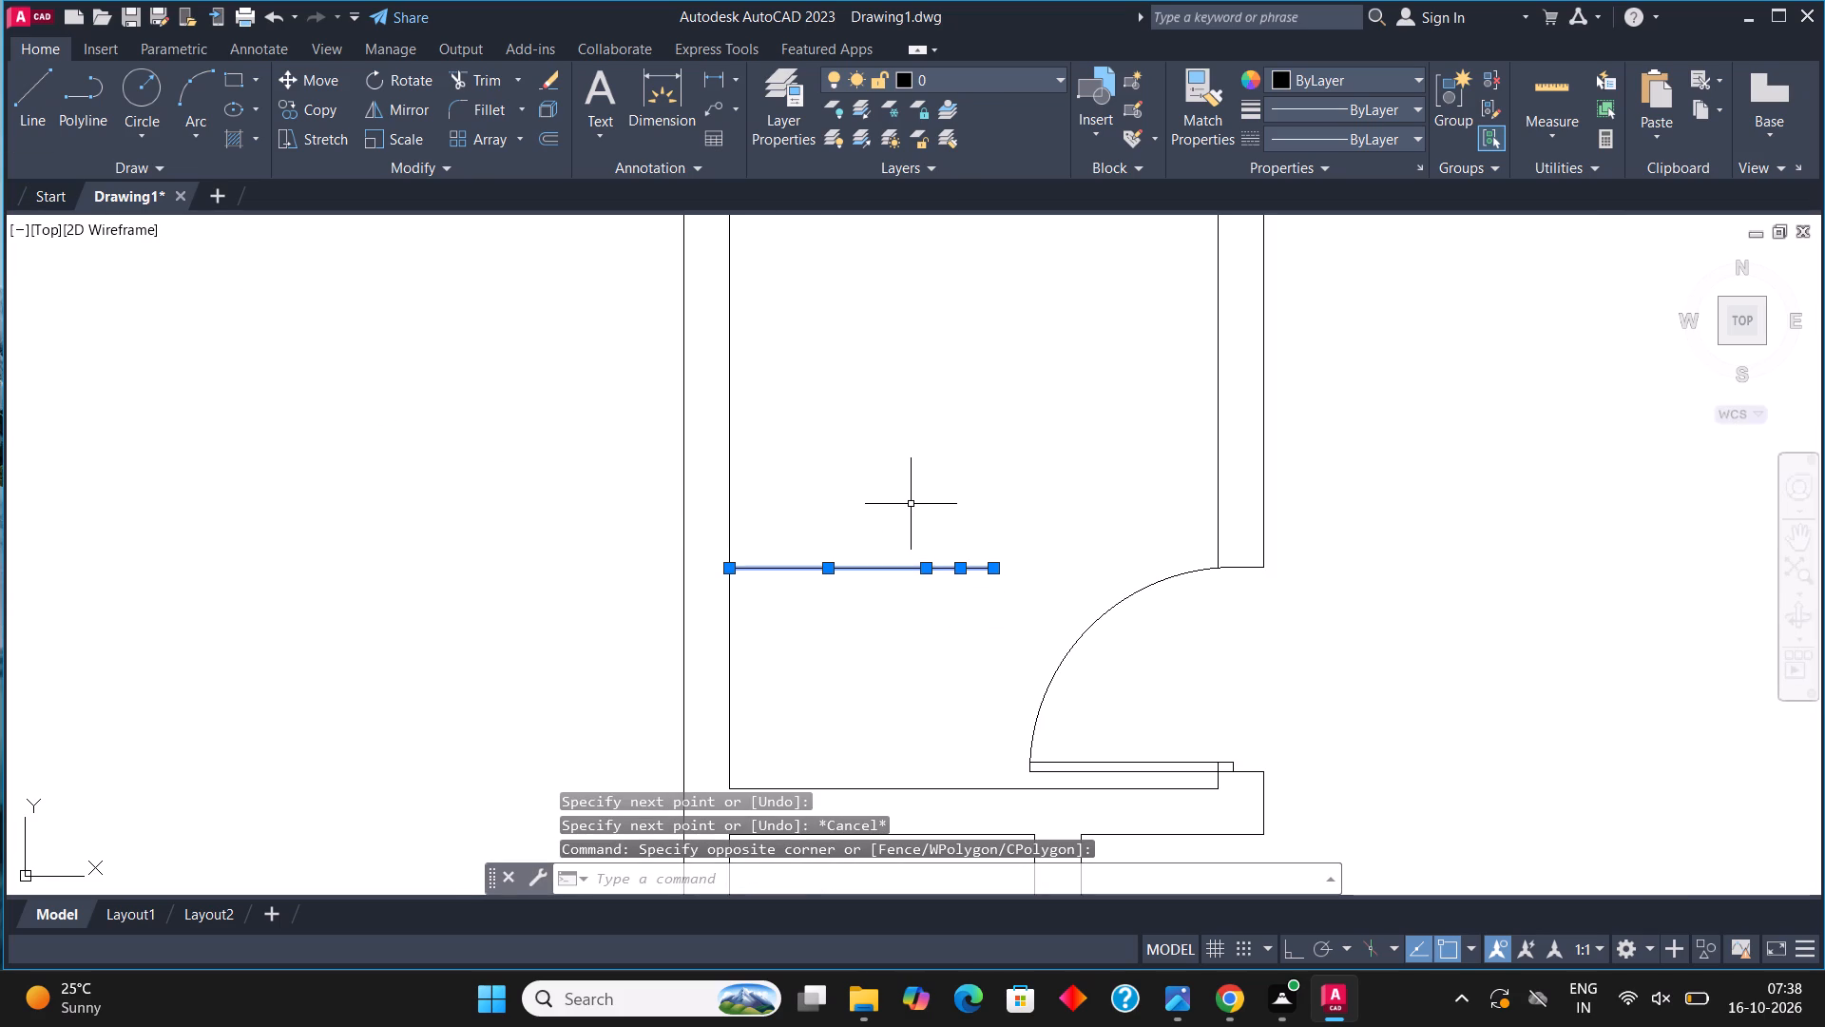
pyautogui.click(543, 134)
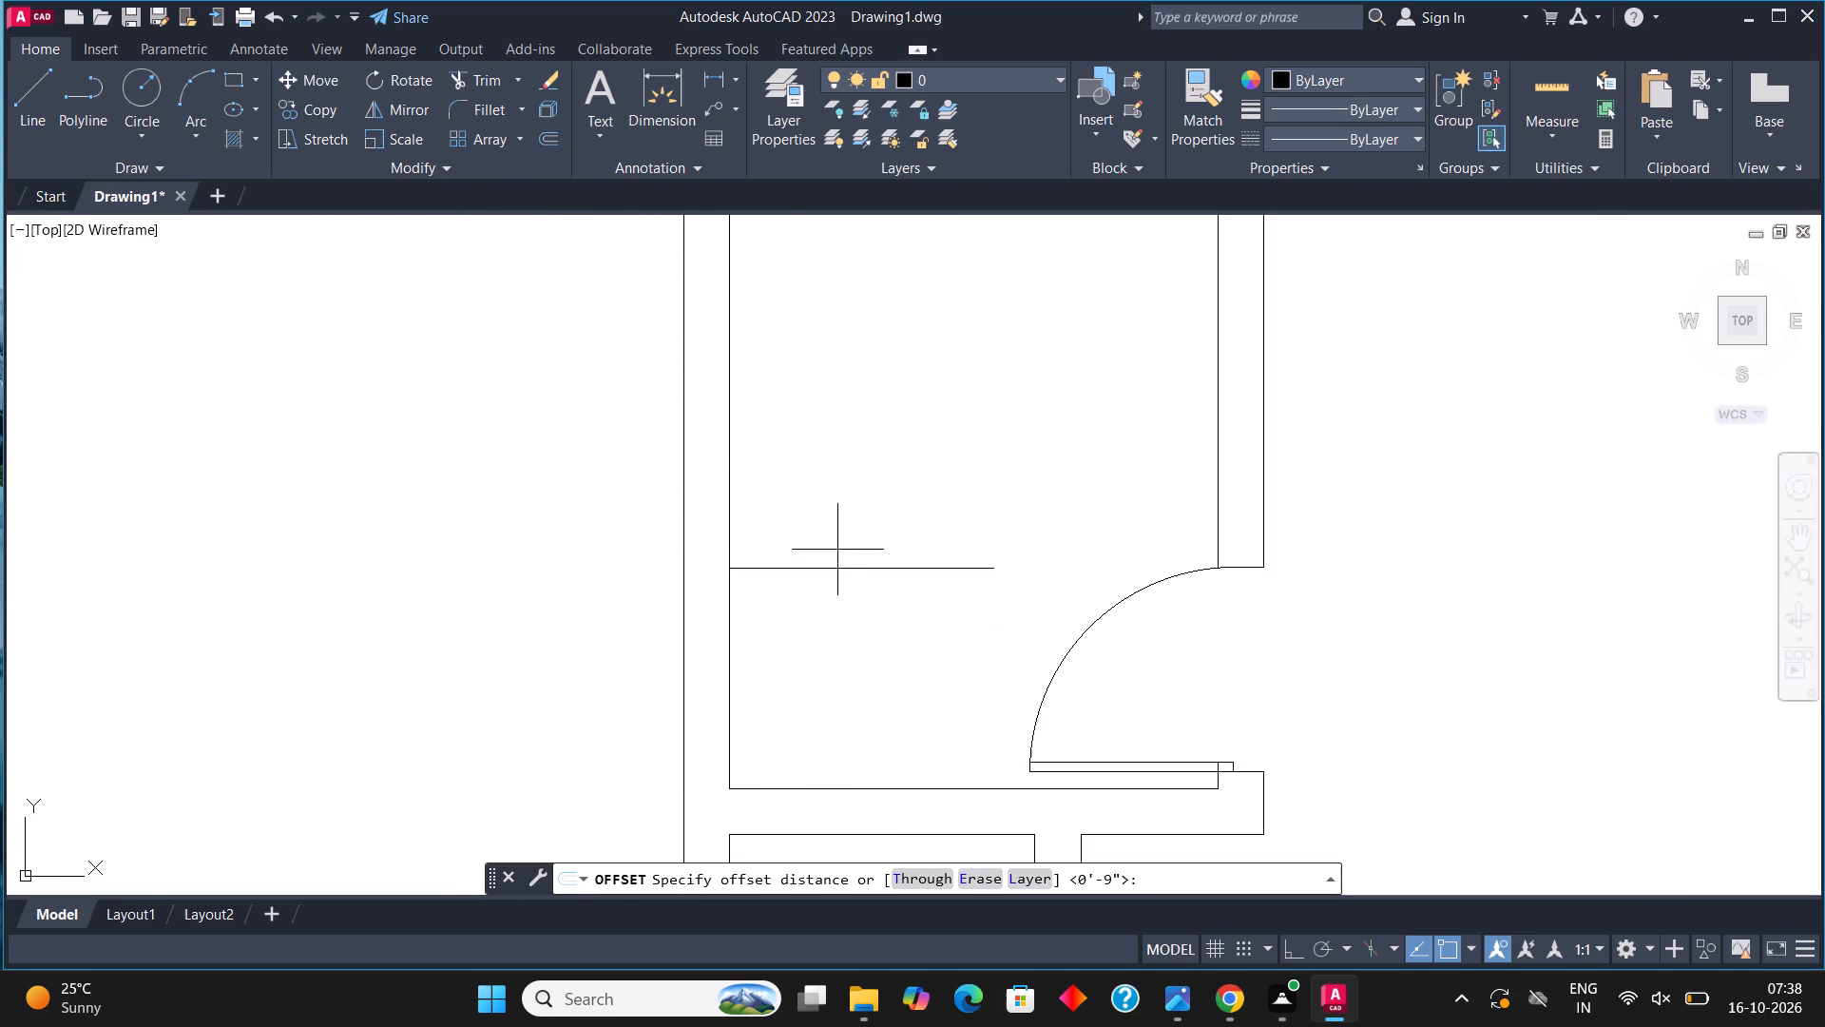
pyautogui.click(846, 560)
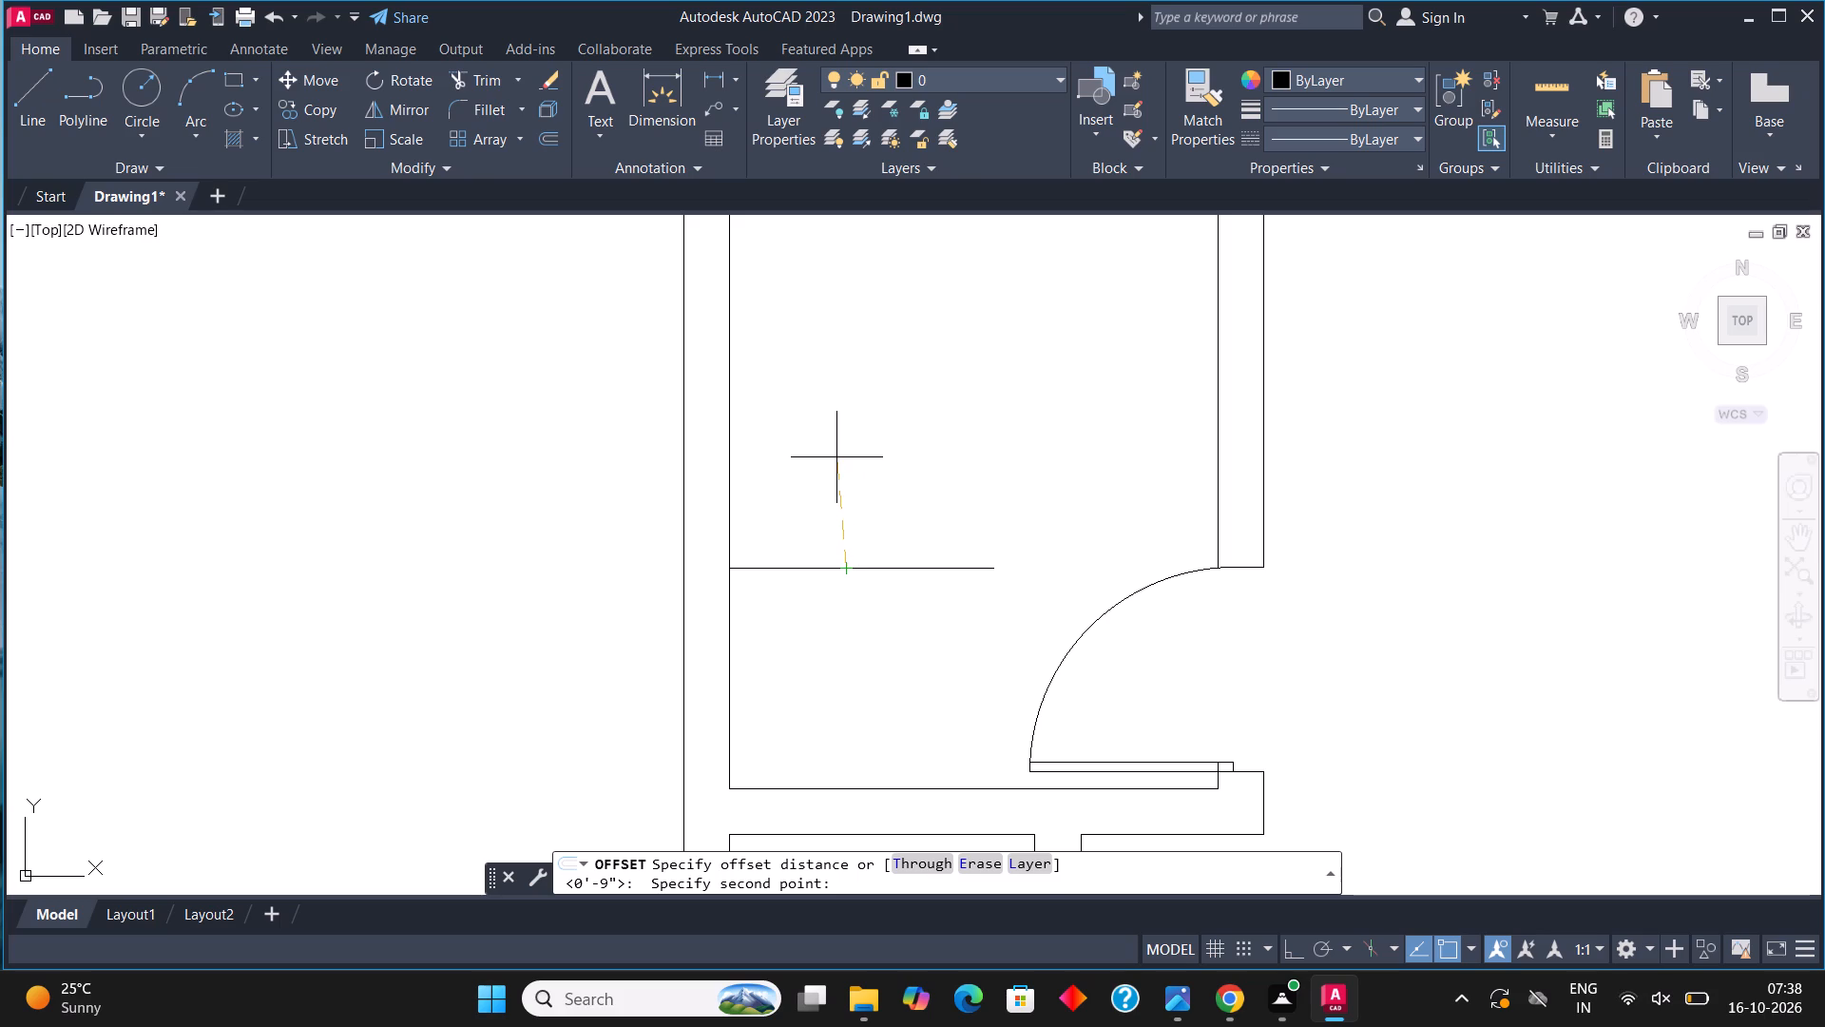
pyautogui.write('4.5"')
pyautogui.press('Return')
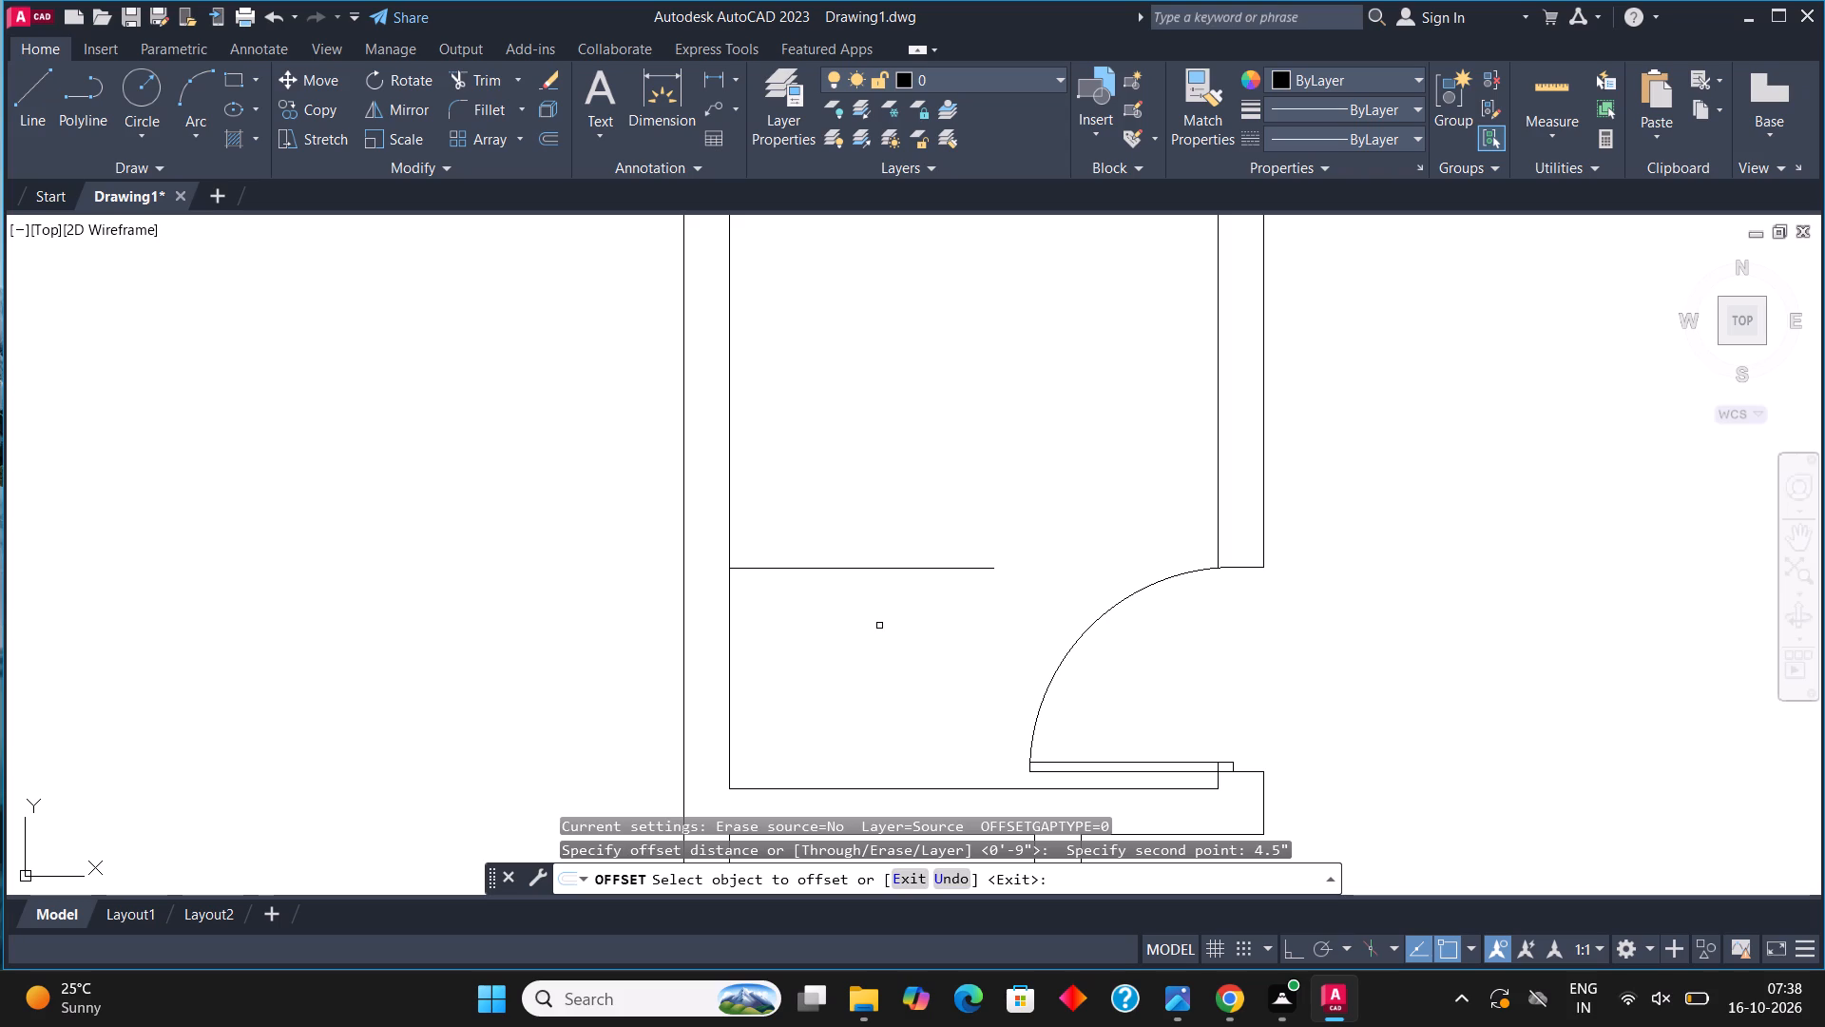
pyautogui.click(886, 565)
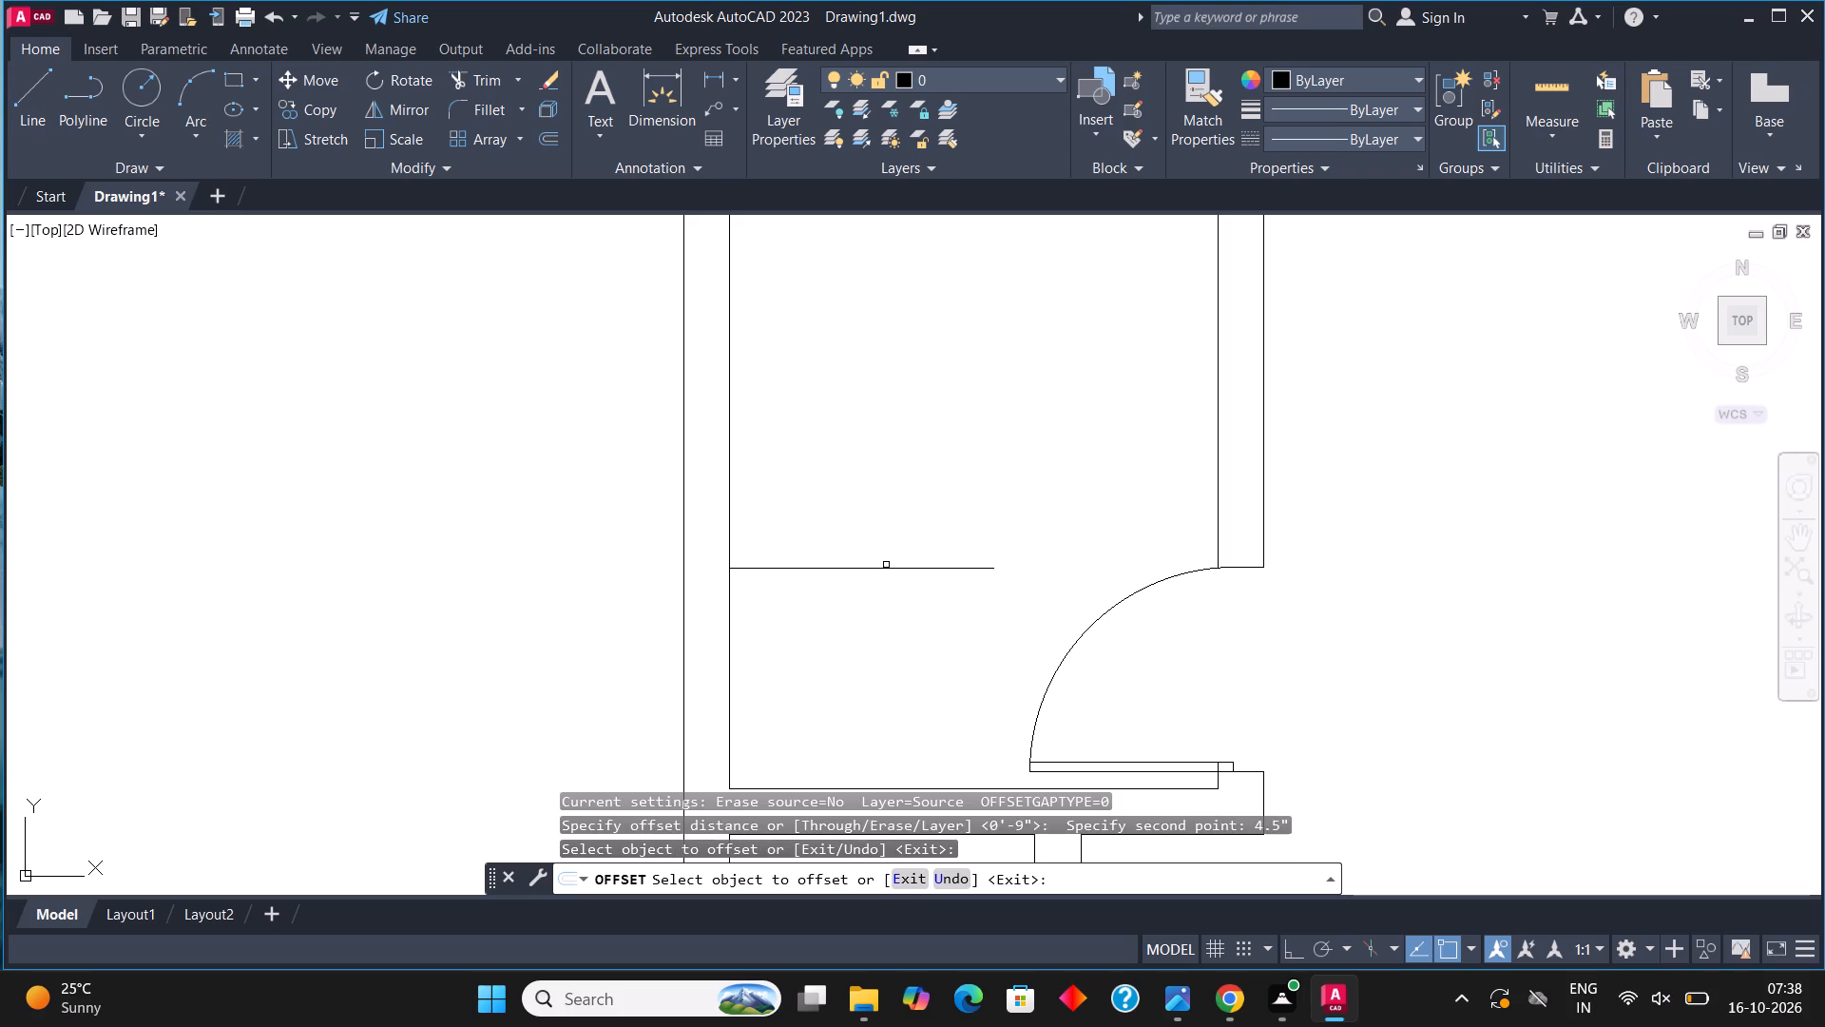
pyautogui.click(891, 569)
pyautogui.click(877, 532)
pyautogui.click(945, 572)
pyautogui.click(921, 526)
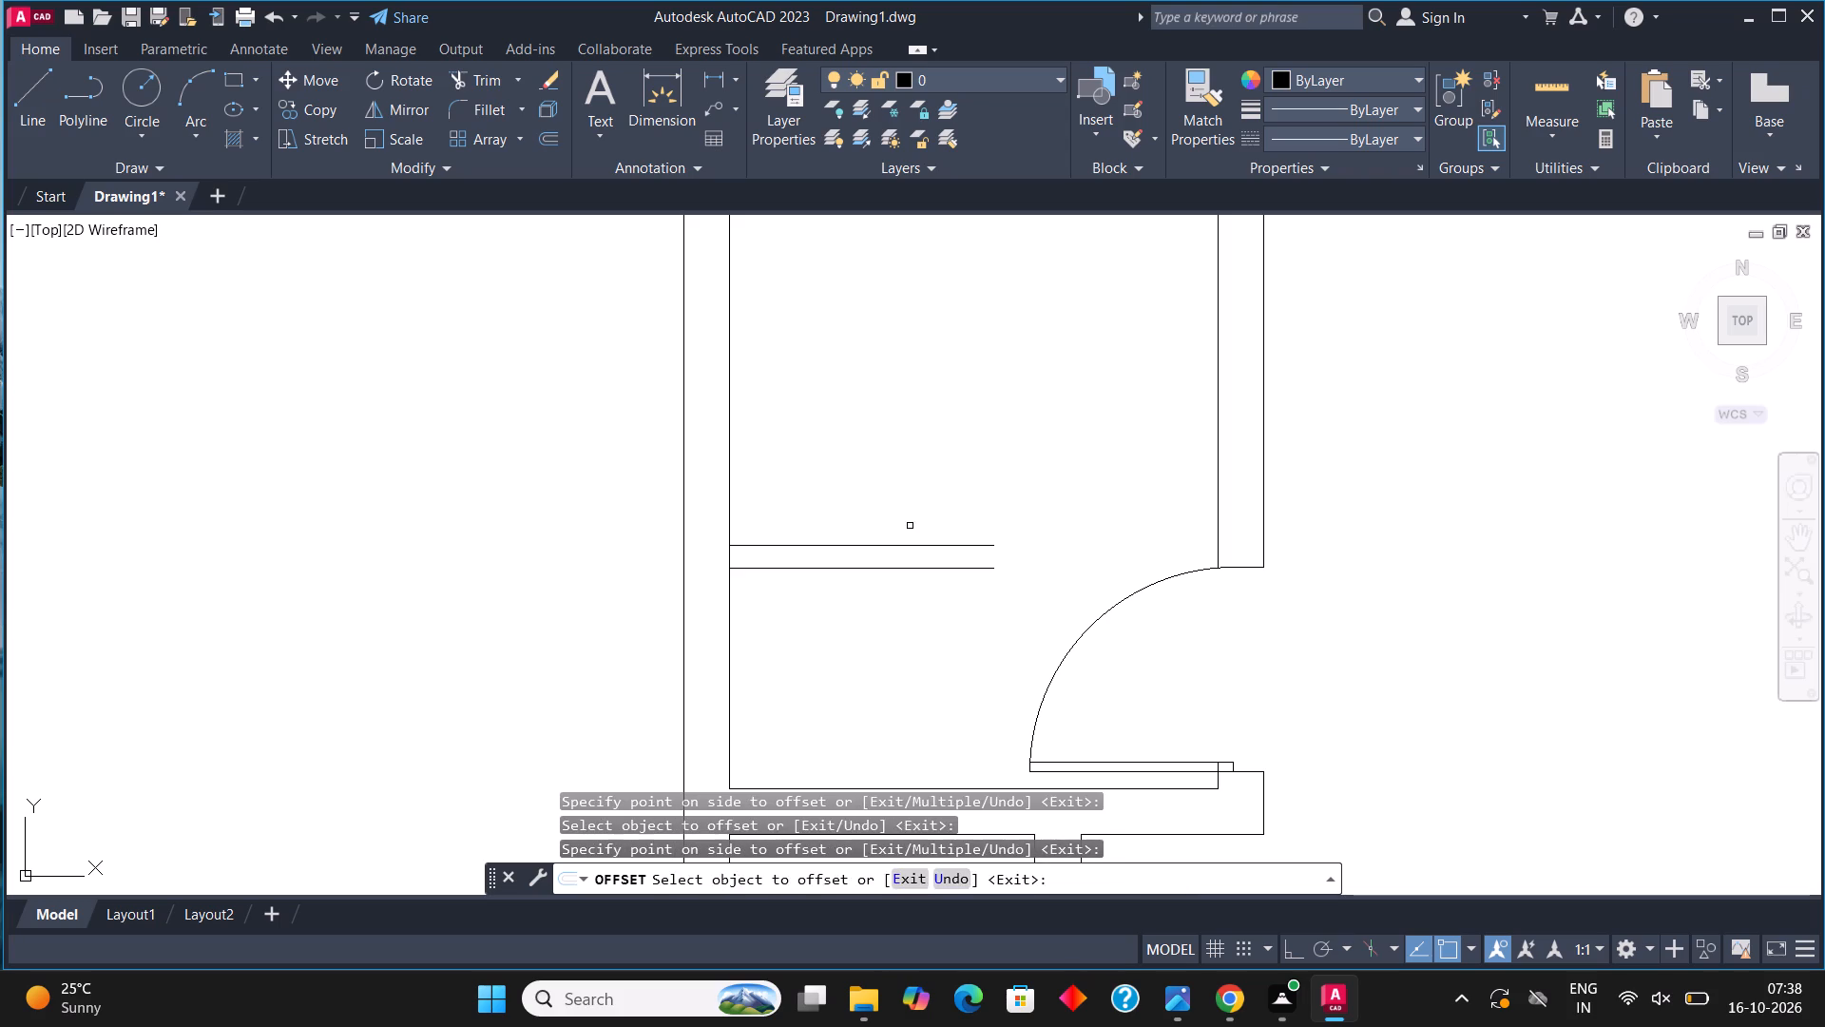
pyautogui.press('Escape')
# Close the free east end of the partition with a short vertical line.
pyautogui.click(31, 82)
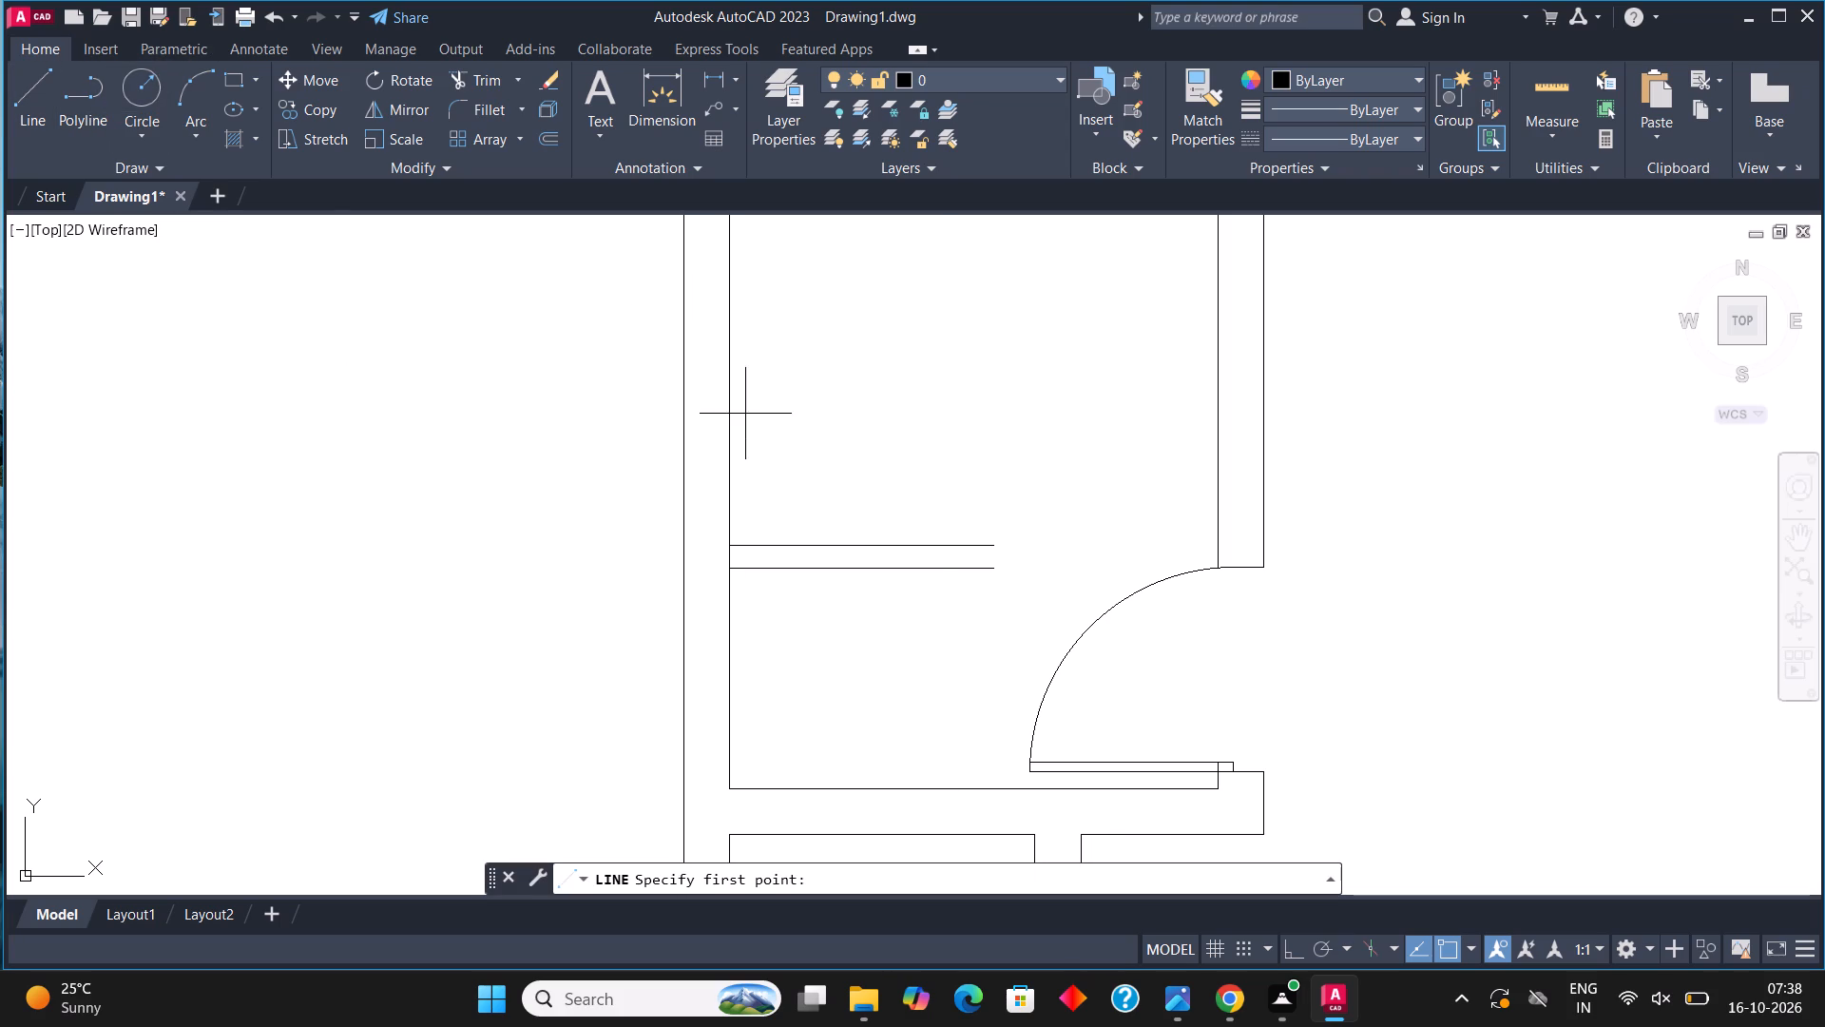
pyautogui.click(988, 570)
pyautogui.click(988, 540)
pyautogui.press('Escape')
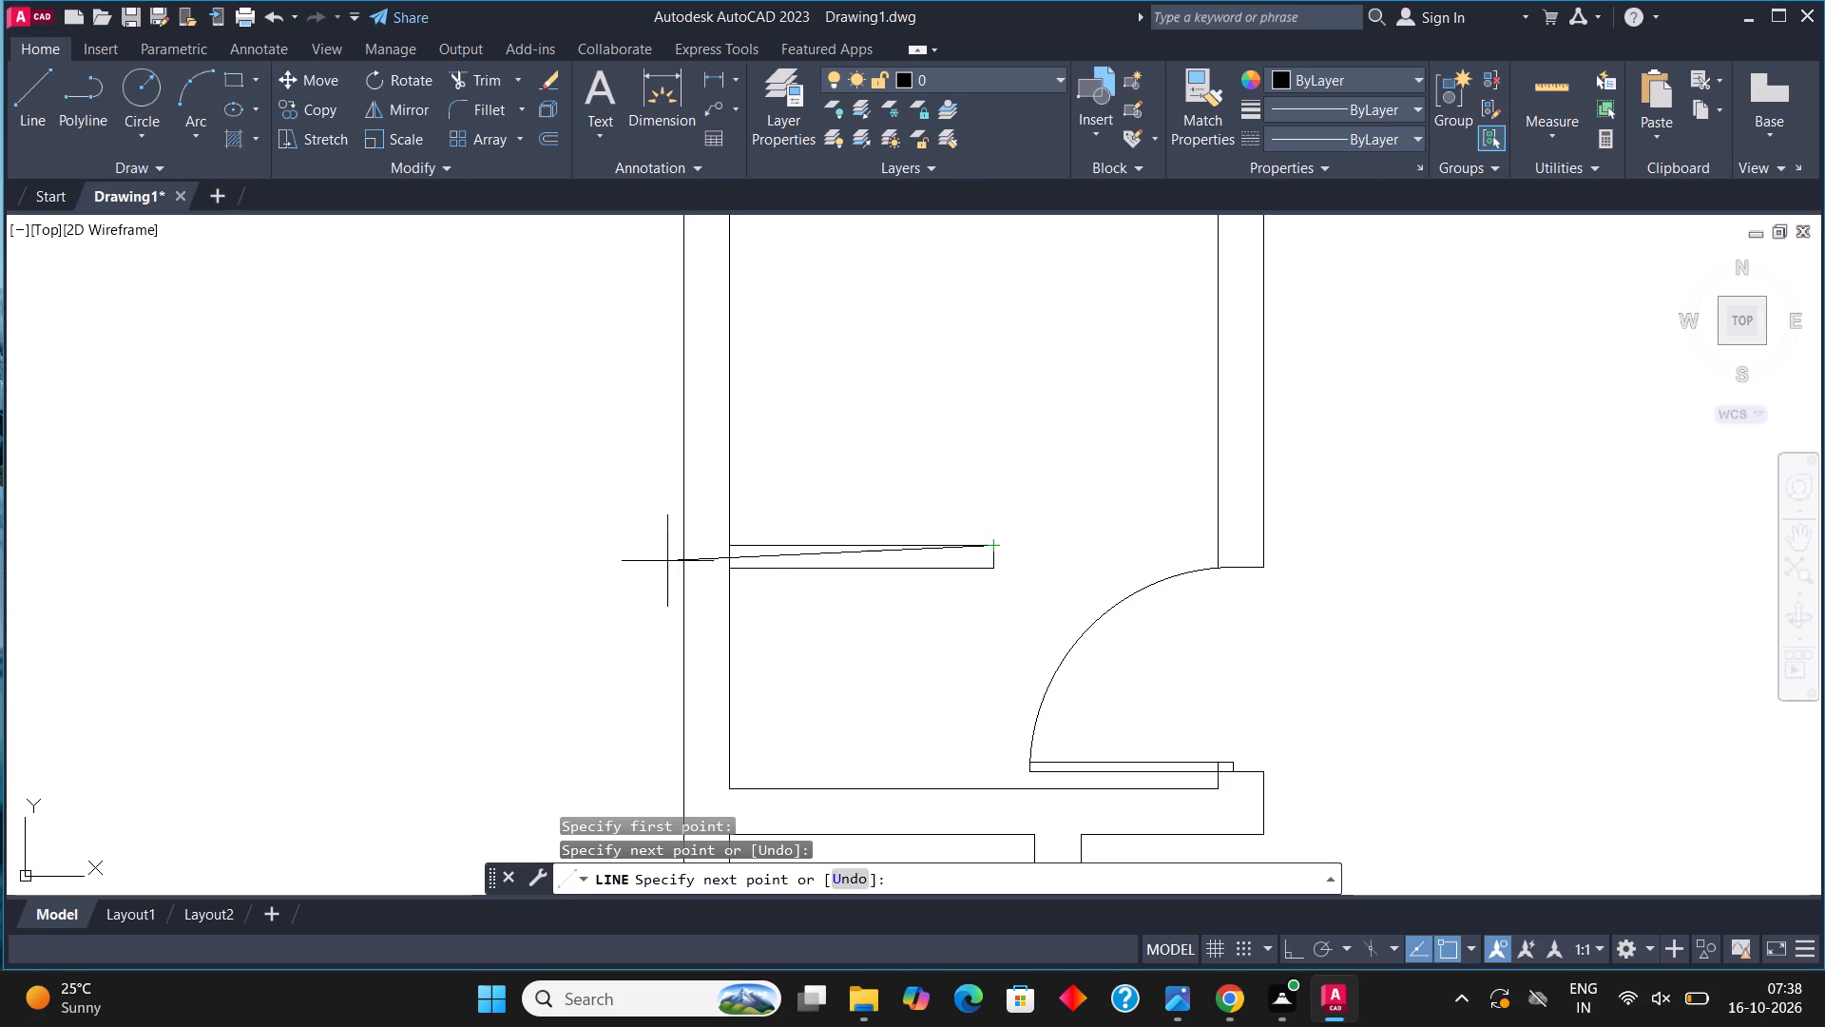
# Copy the small room's narrow window straight up into the west outer wall just below the new partition.
pyautogui.scroll(-4, 624, 525)
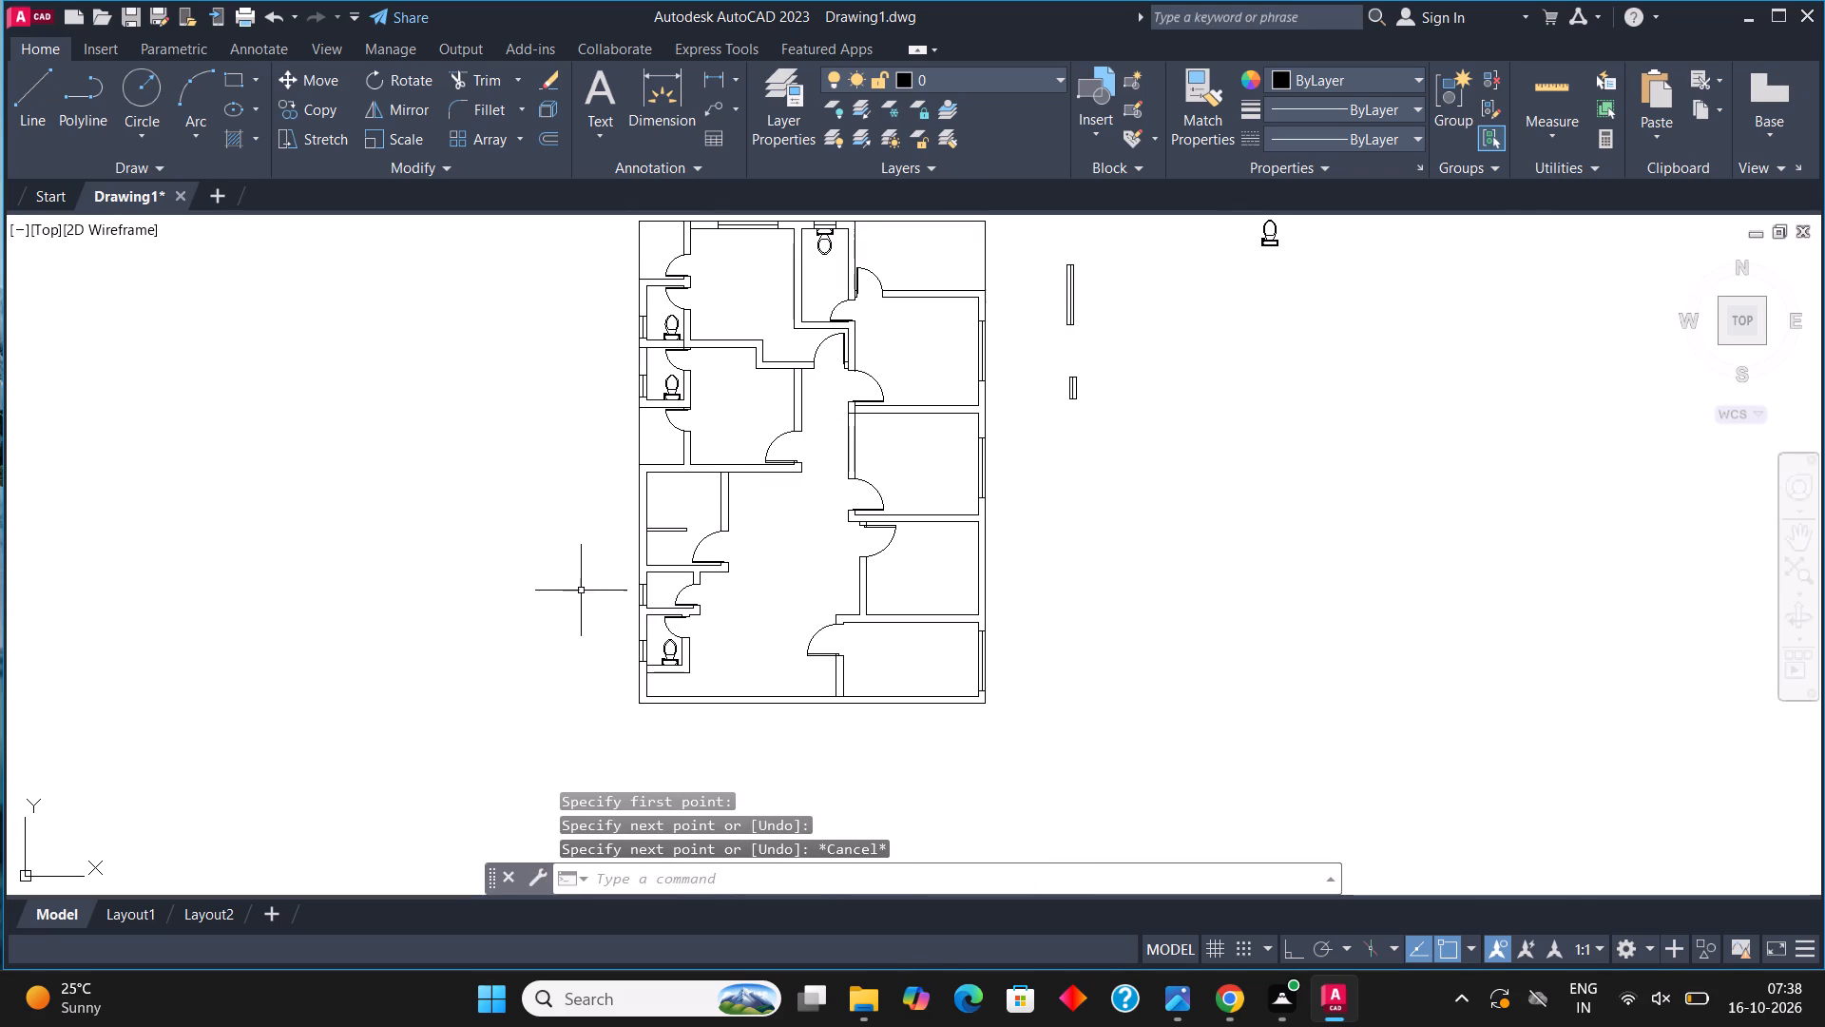
pyautogui.scroll(3, 595, 586)
pyautogui.click(750, 698)
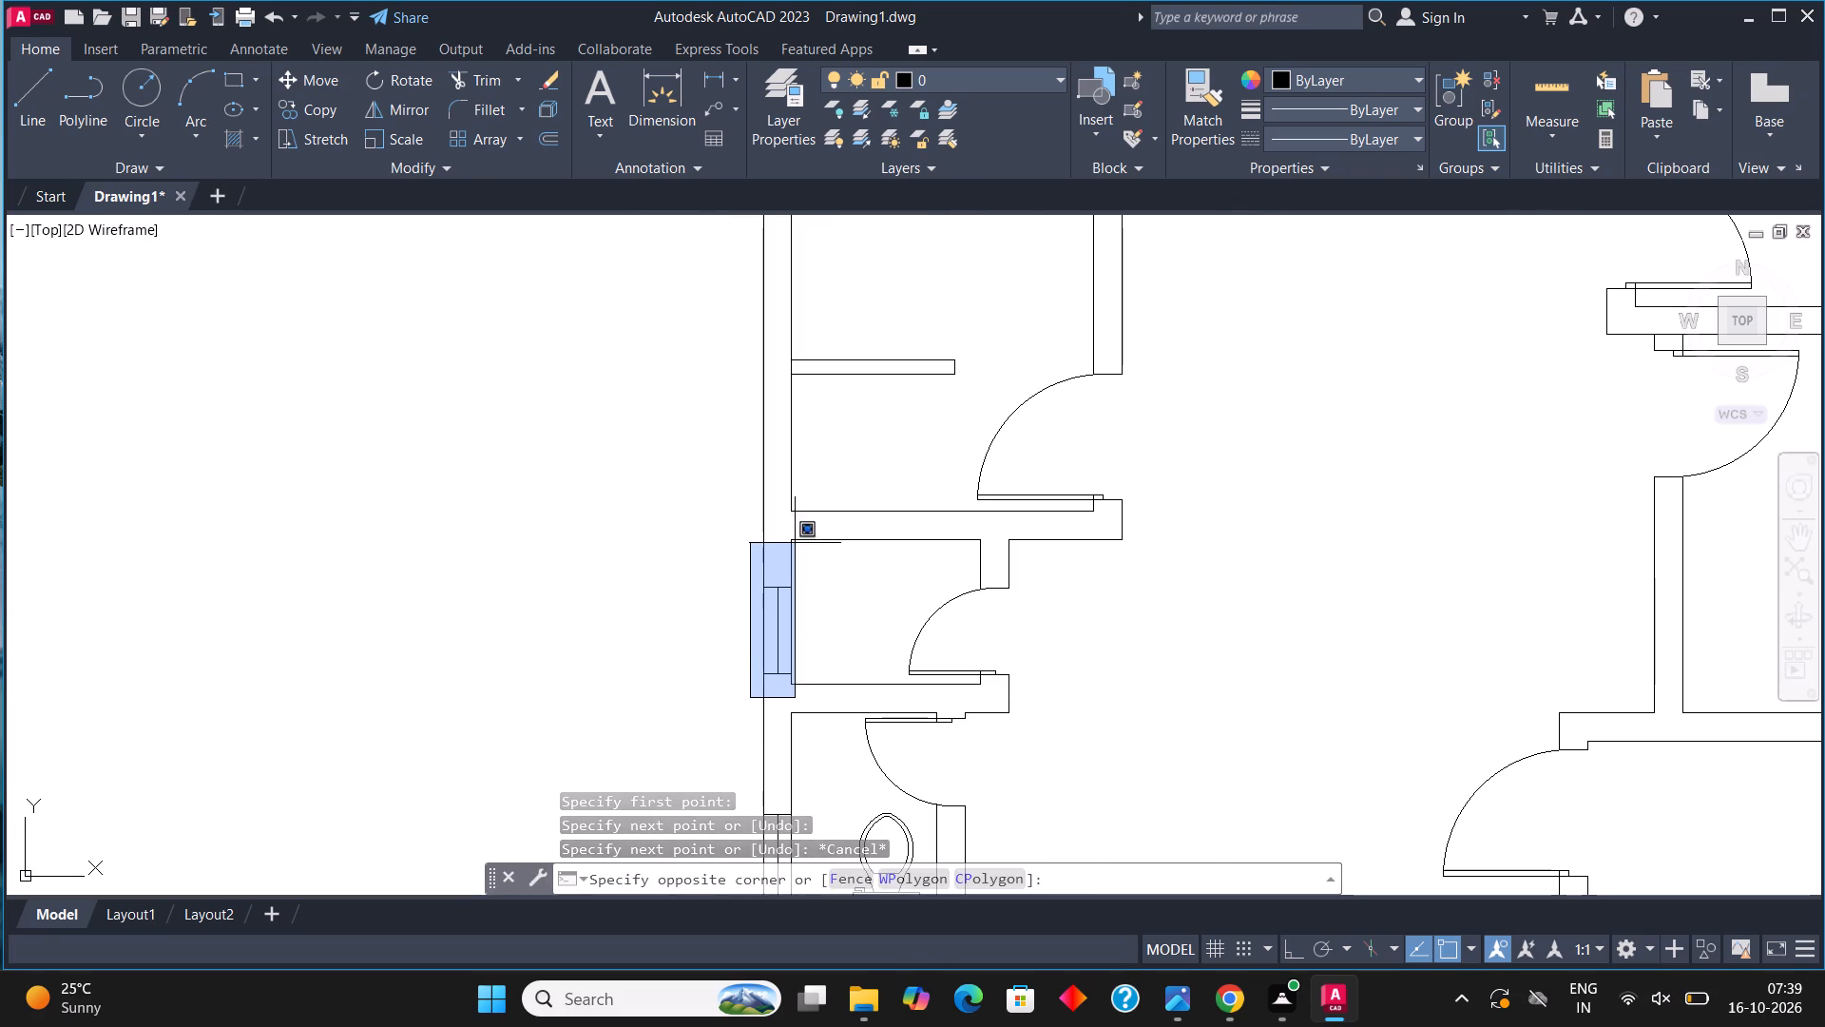
pyautogui.click(805, 553)
pyautogui.click(305, 110)
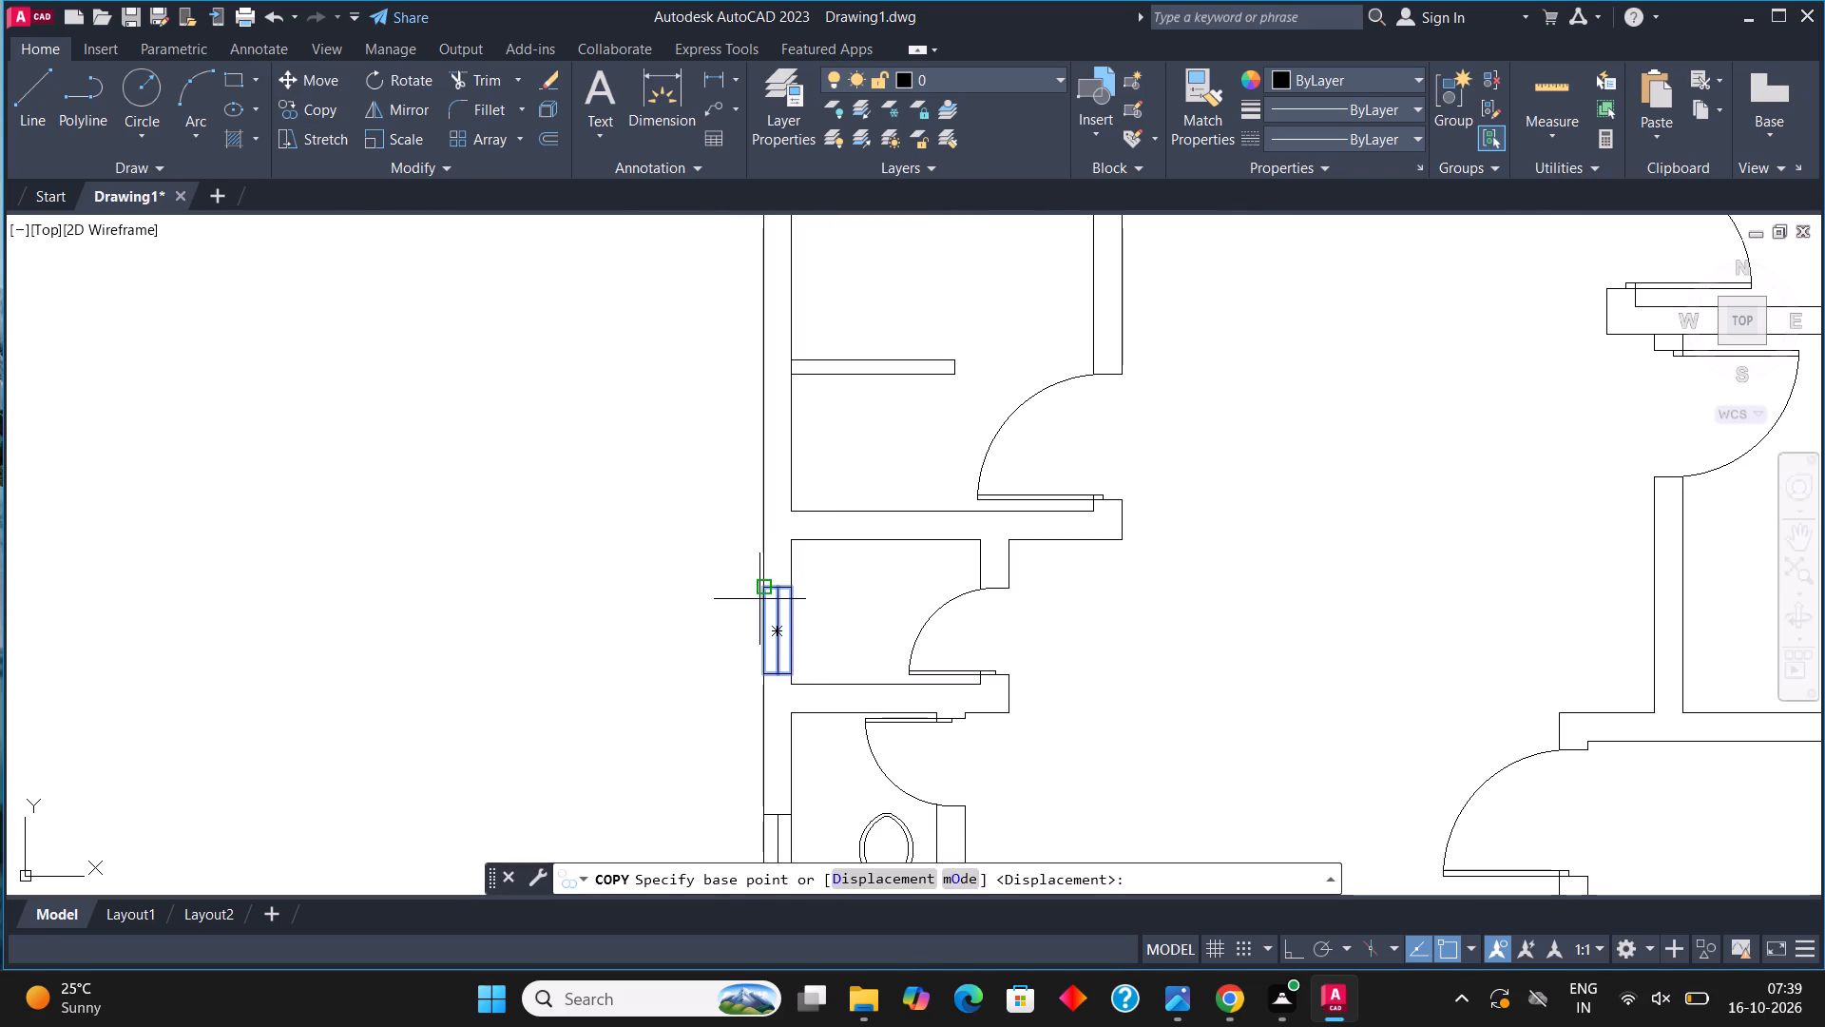
pyautogui.click(762, 588)
pyautogui.click(765, 399)
pyautogui.scroll(-3, 613, 655)
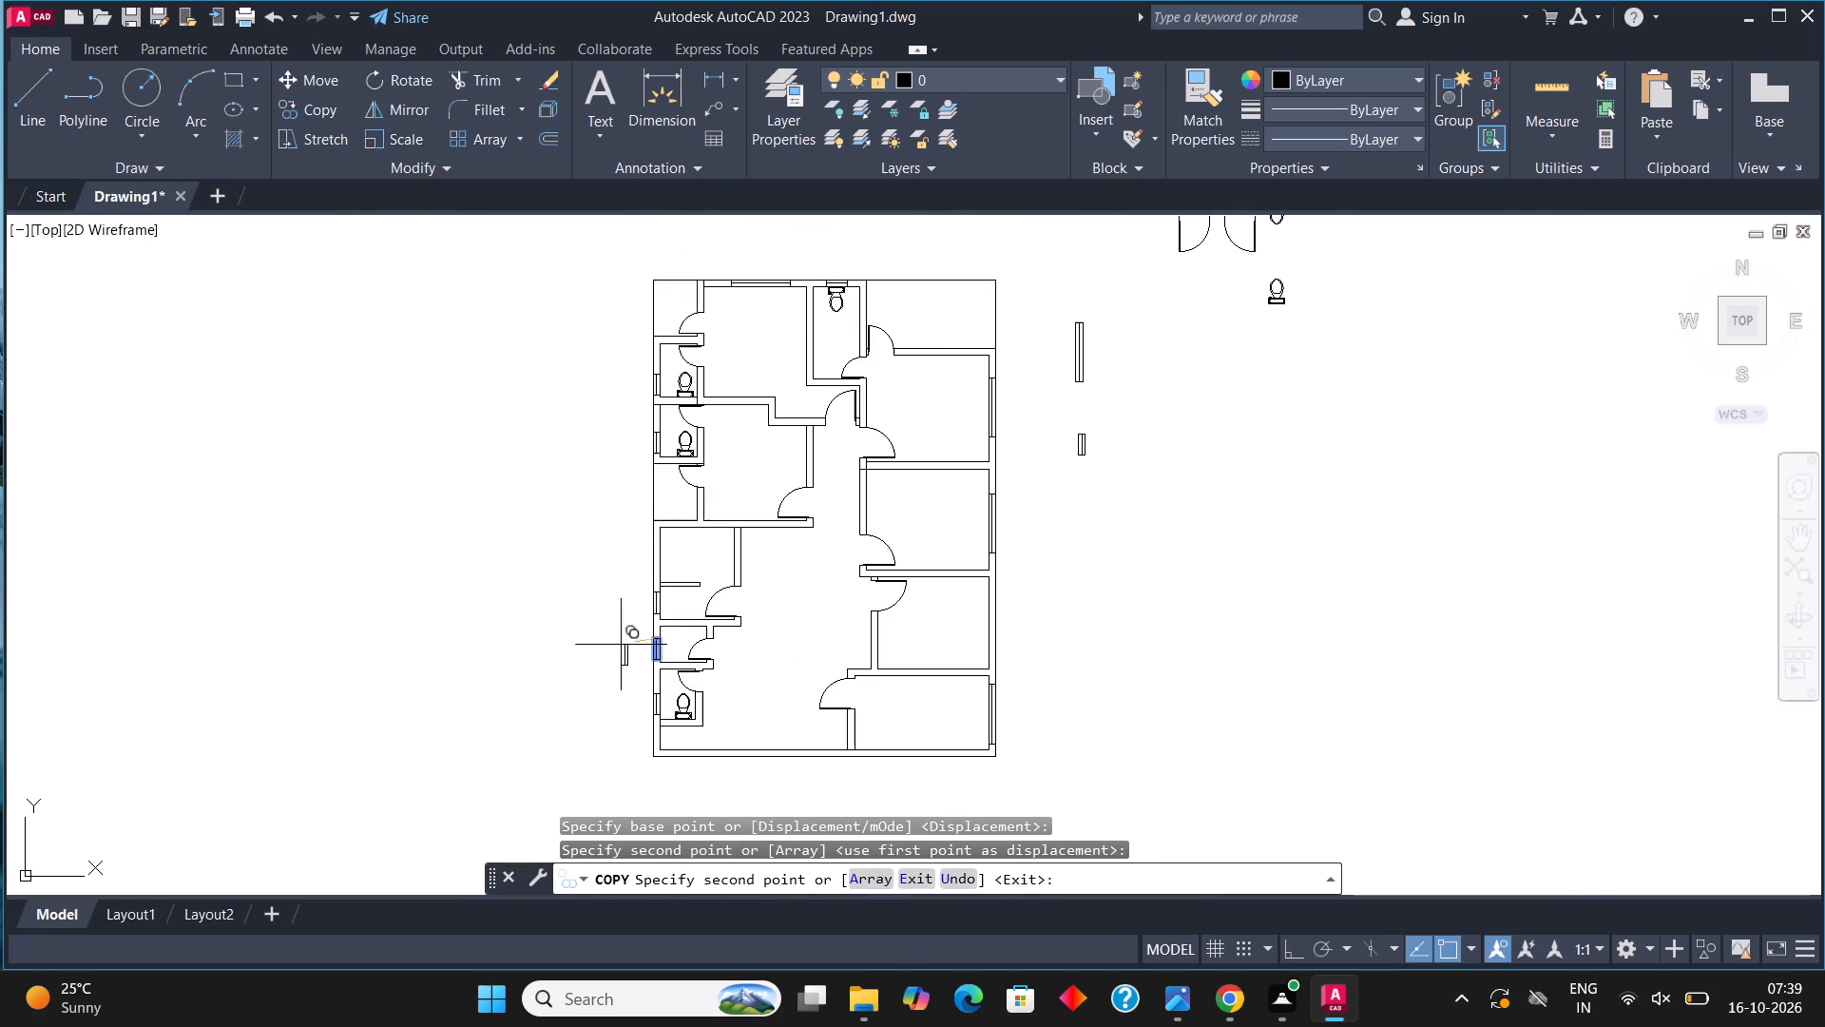
pyautogui.press('Escape')
# Draw a tall window in the west outer wall above the partition, as a rectangle across the wall thickness with a vertical centre line.
pyautogui.scroll(2, 660, 497)
pyautogui.moveTo(661, 504); pyautogui.dragTo(671, 382, button='middle')
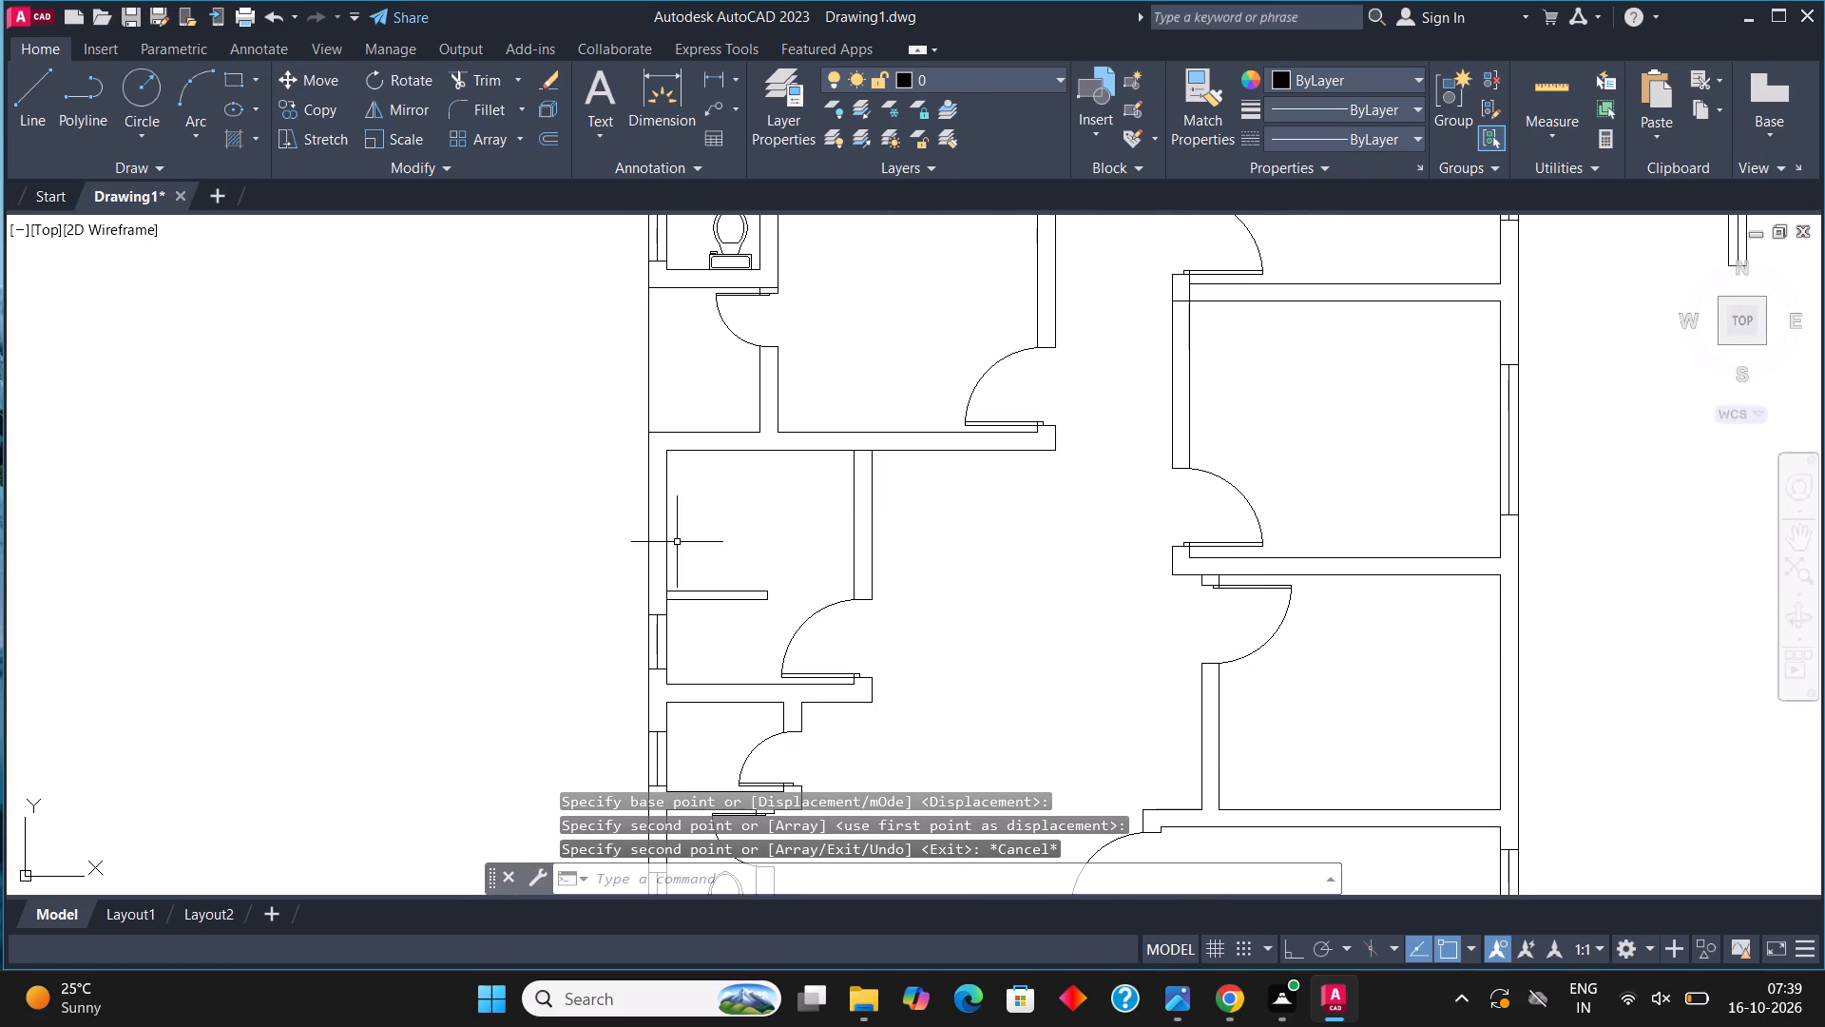
pyautogui.scroll(2, 669, 534)
pyautogui.click(225, 75)
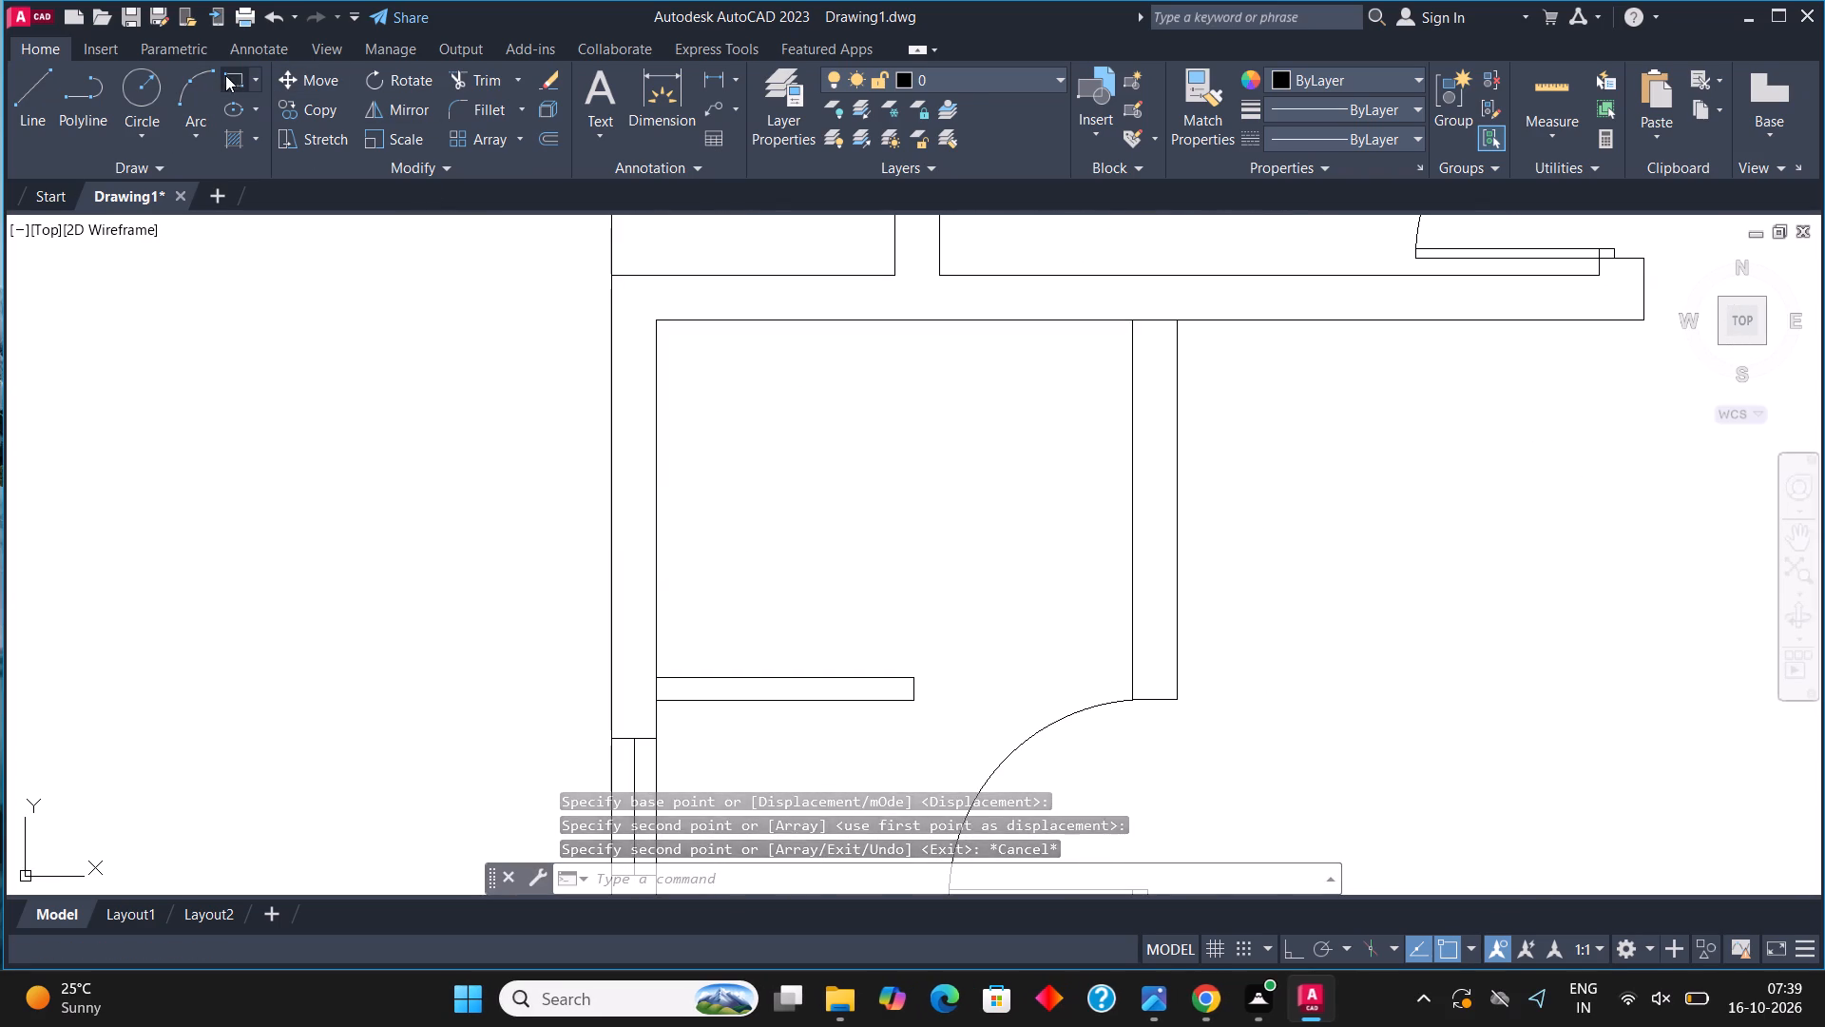
pyautogui.click(619, 658)
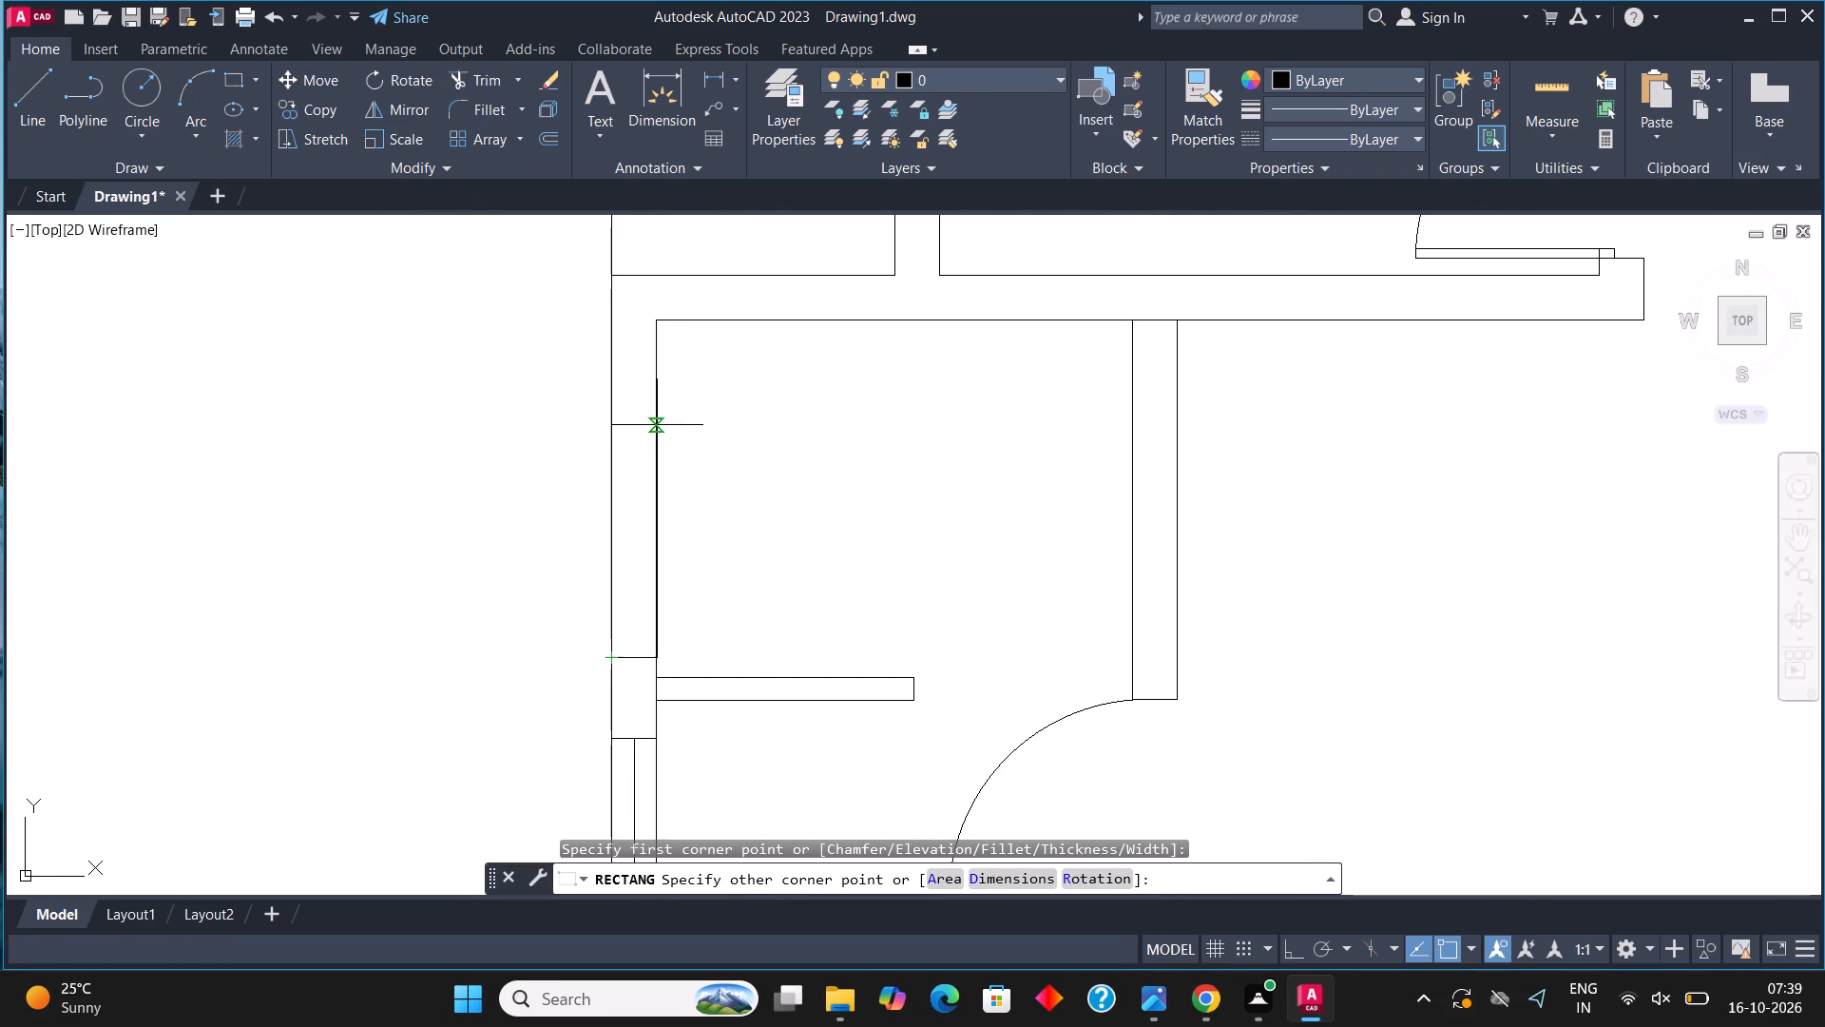
pyautogui.click(652, 358)
pyautogui.click(26, 93)
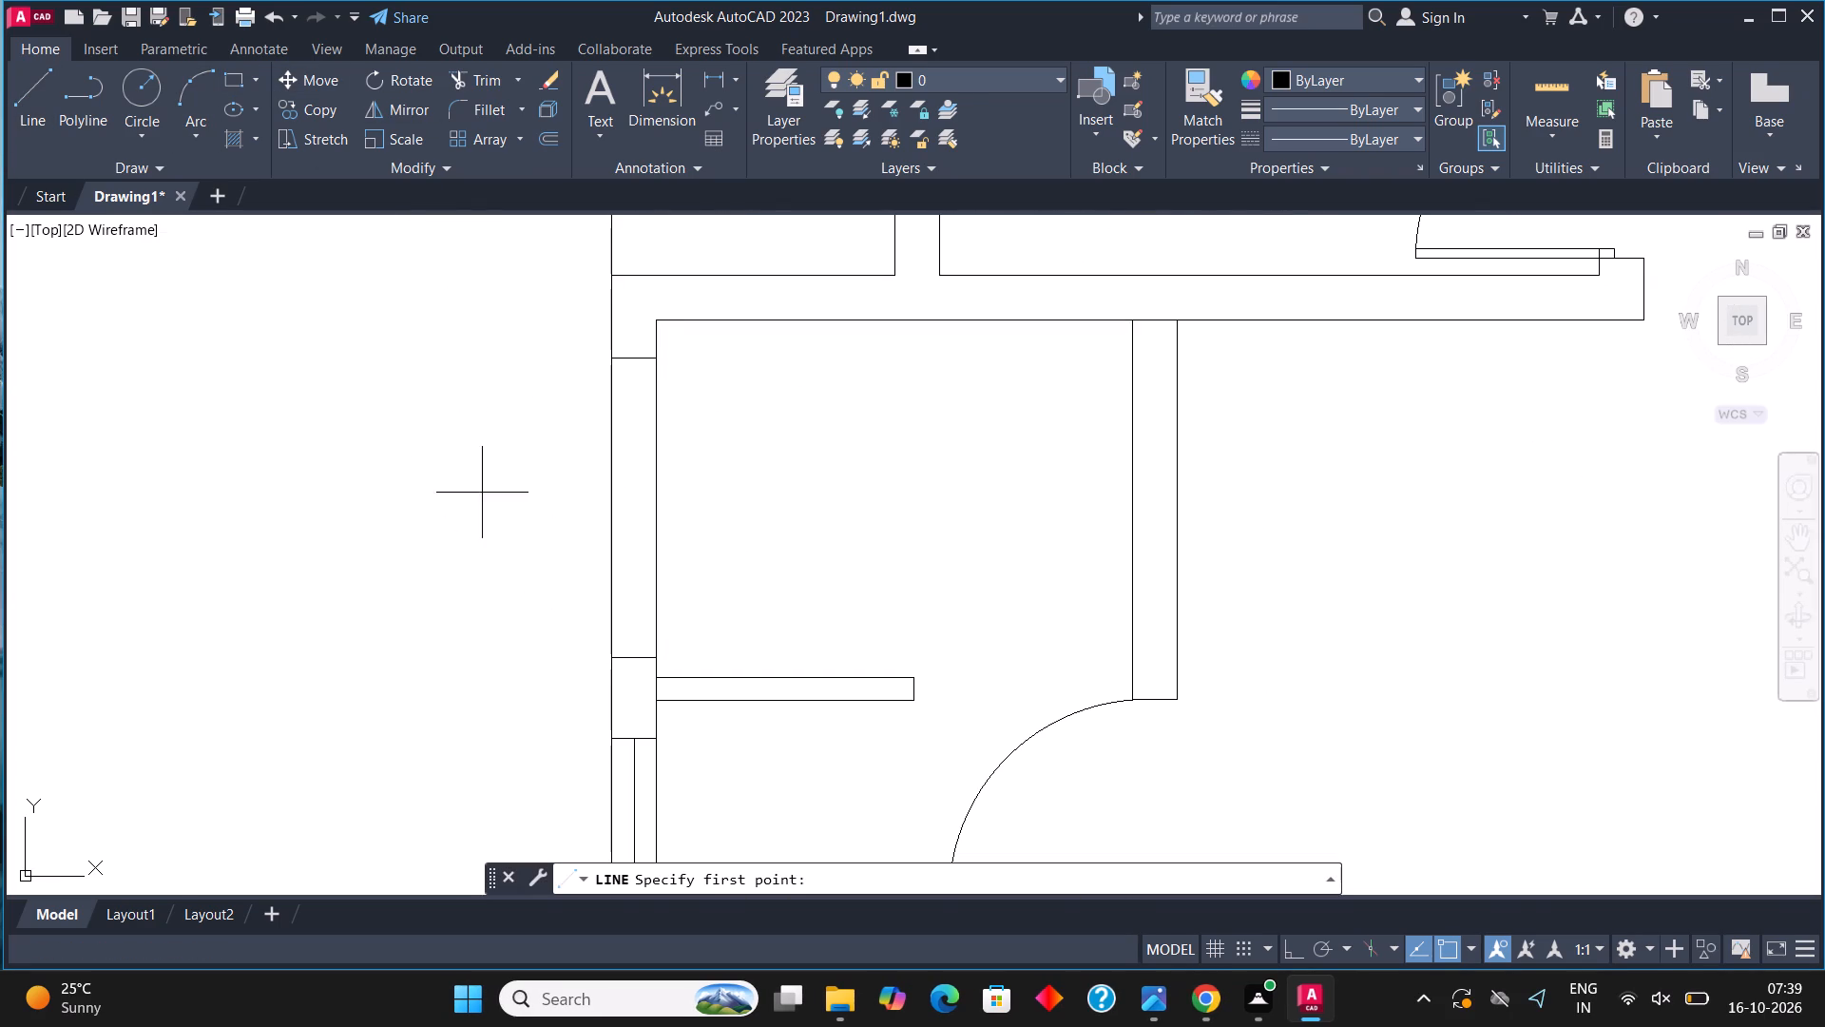
pyautogui.click(630, 650)
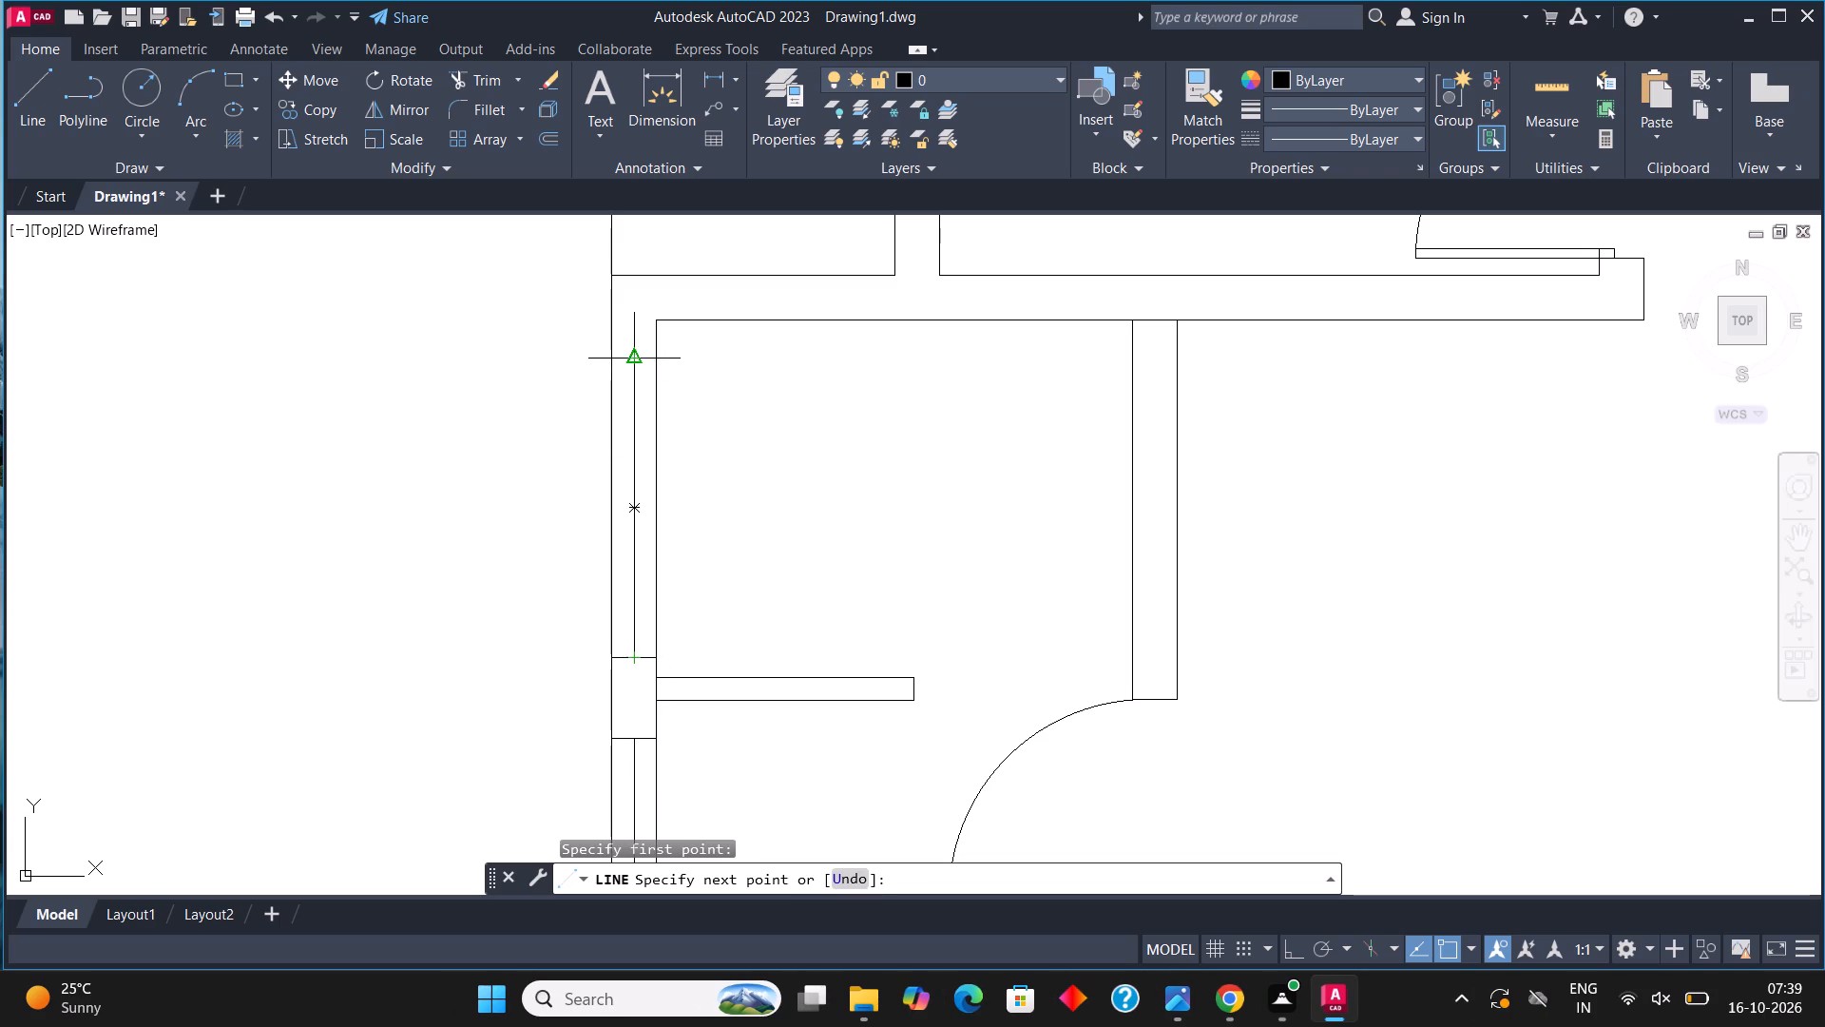
pyautogui.click(629, 361)
pyautogui.press('Escape')
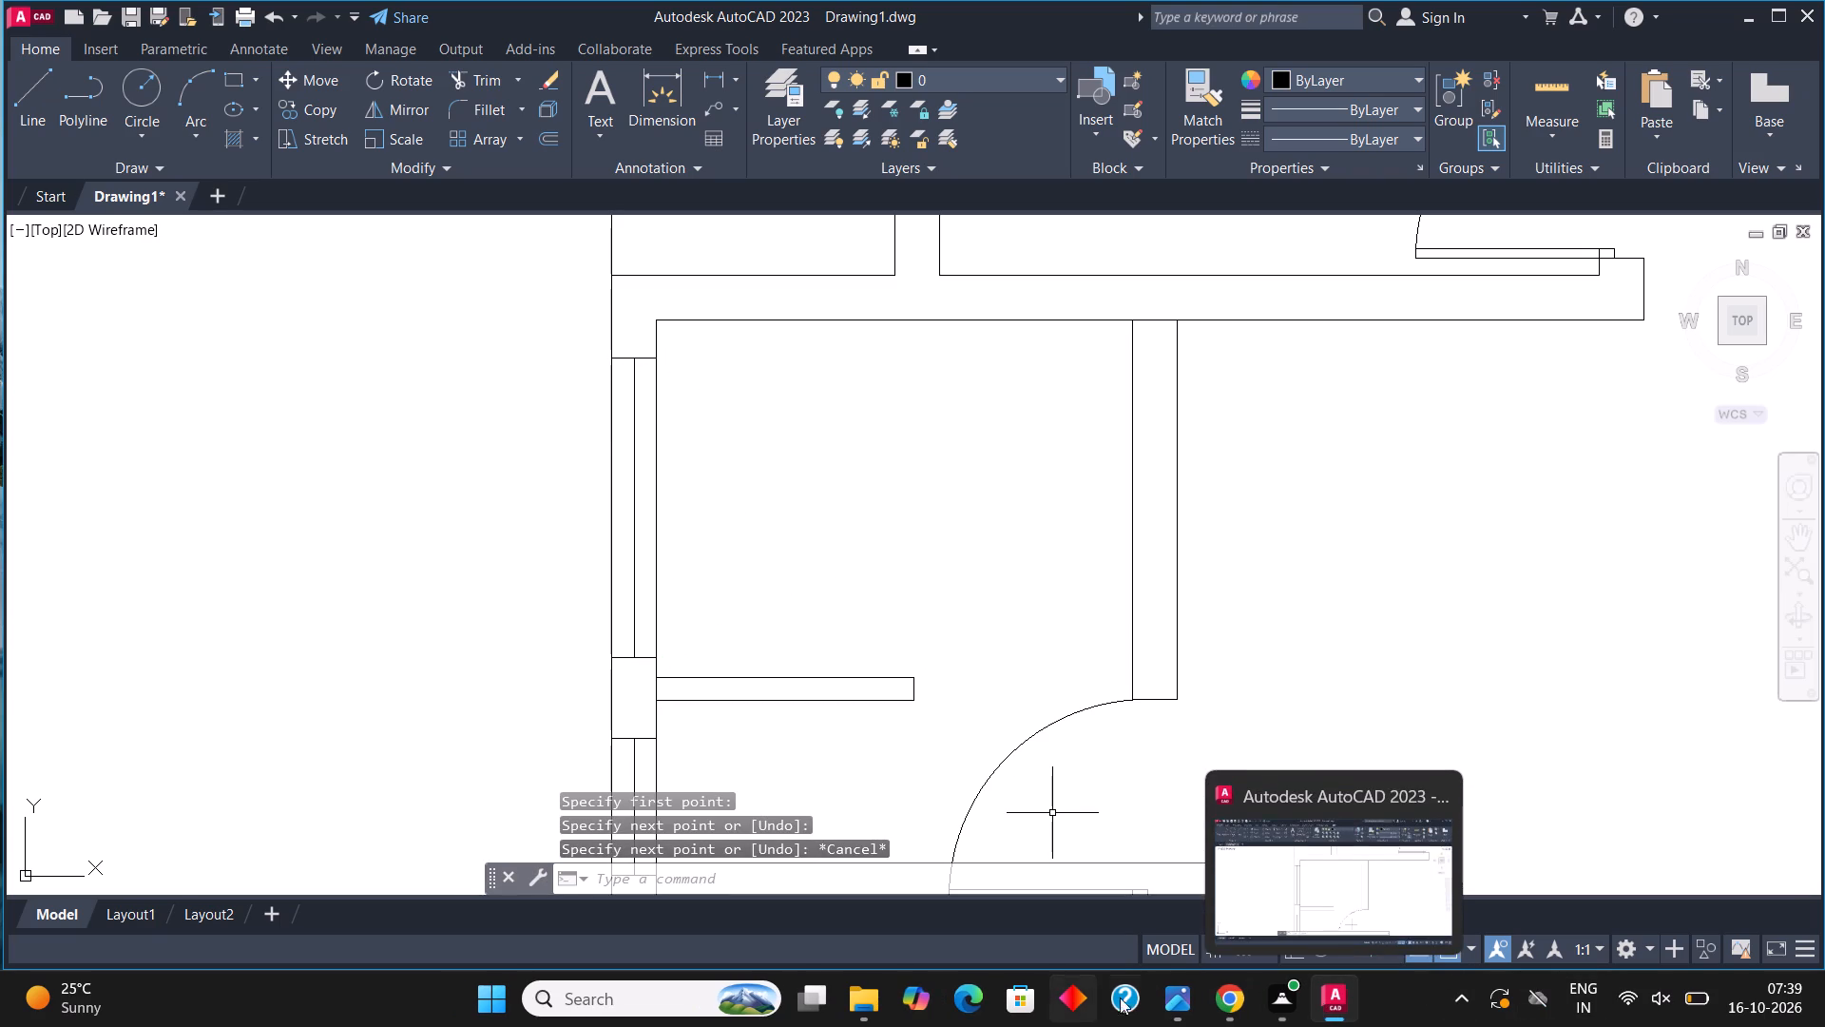
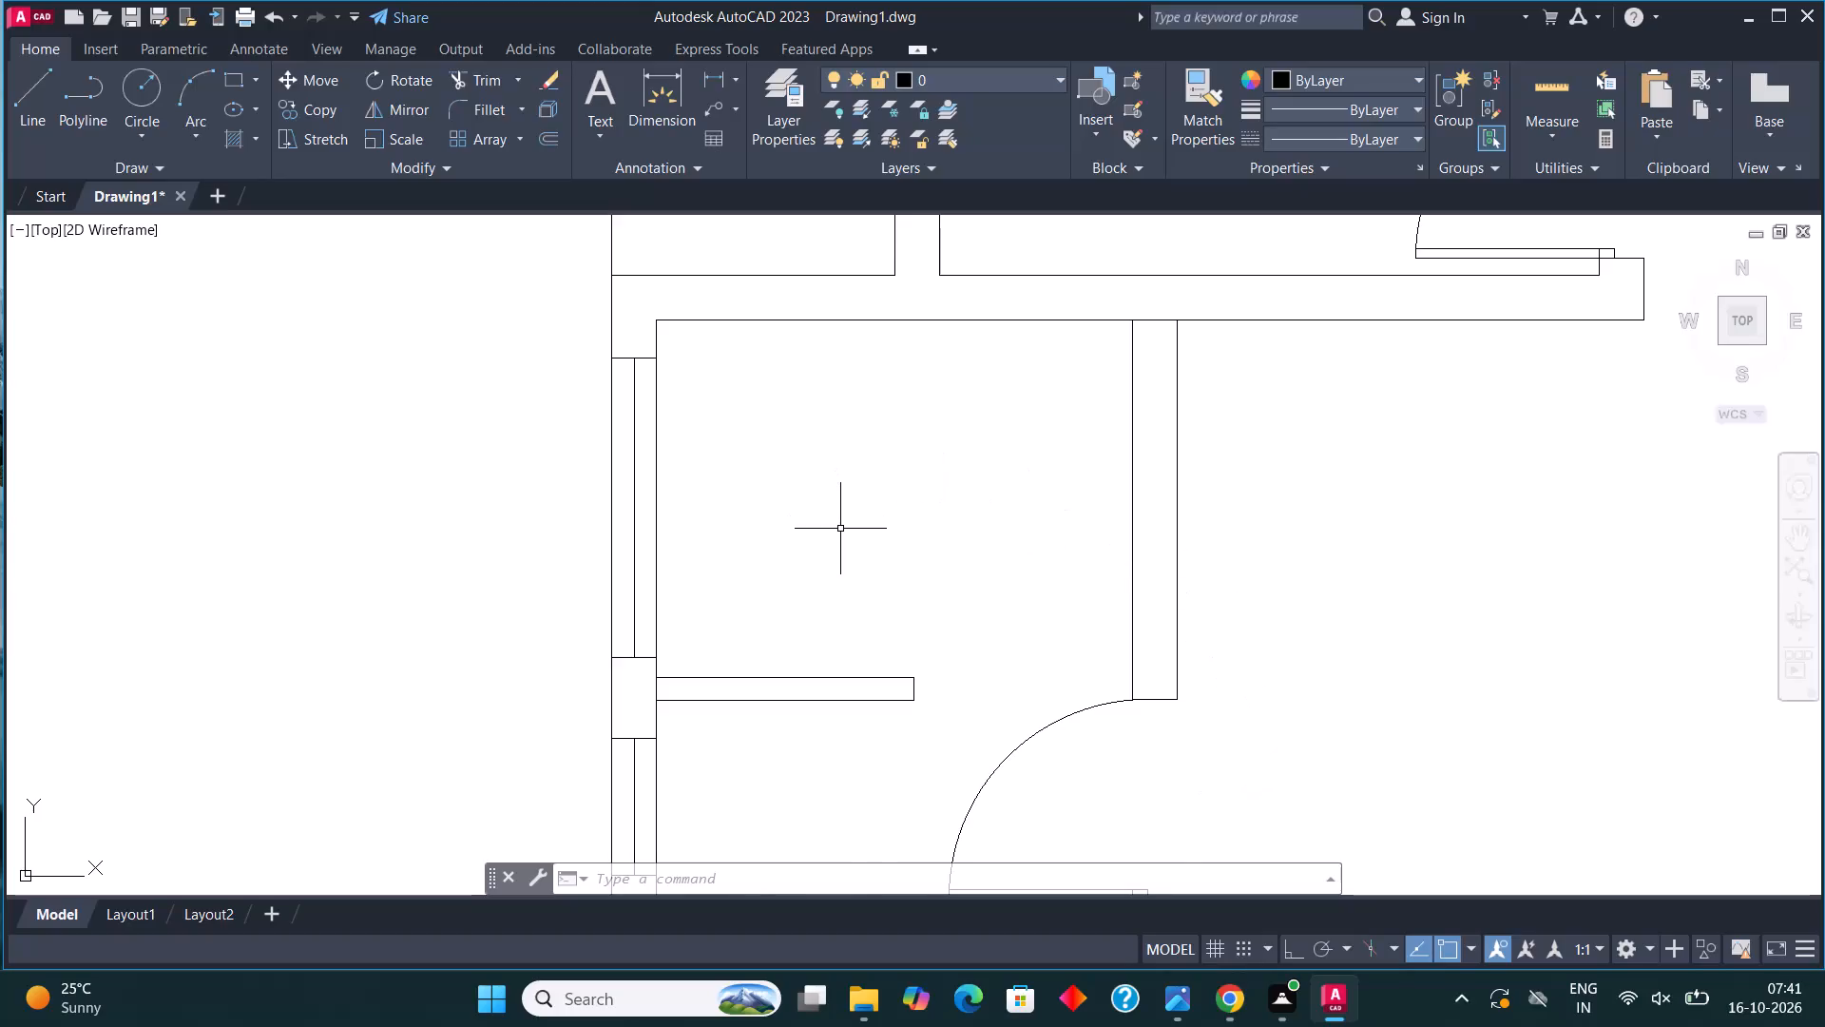
# Copy the wide window from the north outer wall to two spots in the south outer wall of the large open room.
pyautogui.scroll(-3, 840, 529)
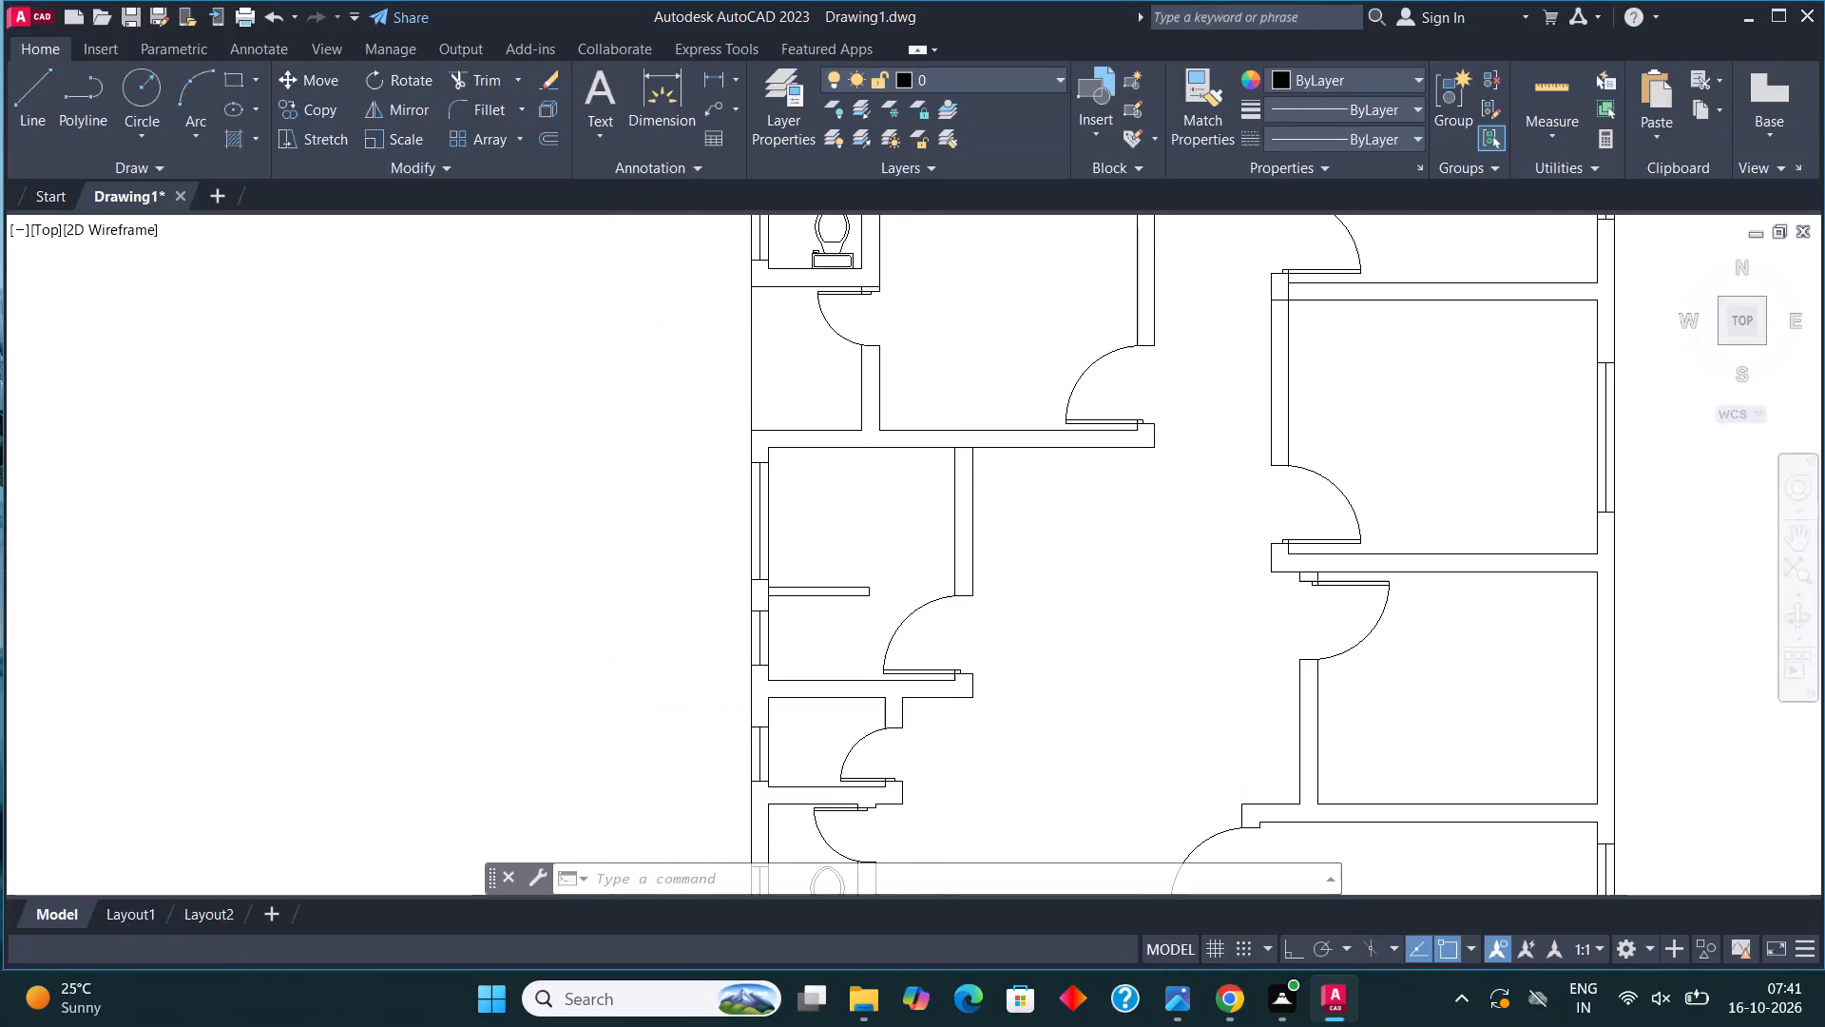
pyautogui.moveTo(832, 467); pyautogui.dragTo(856, 558, button='middle')
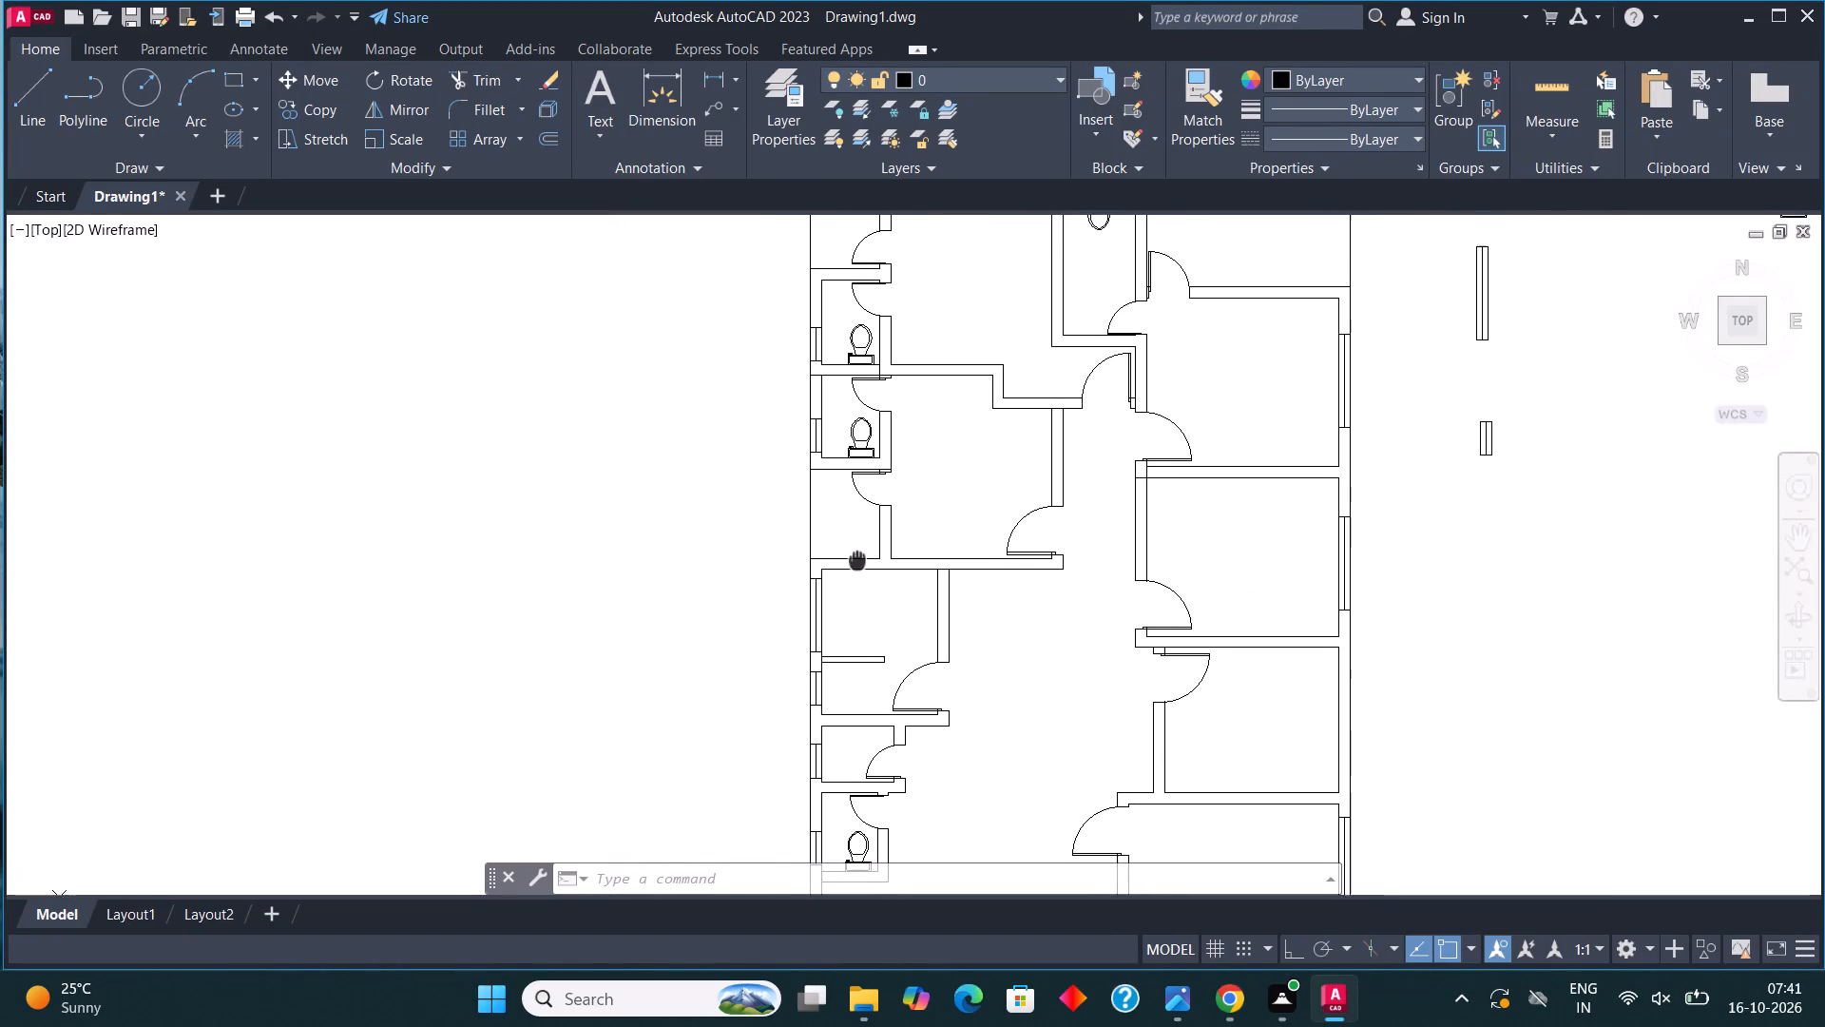
pyautogui.moveTo(856, 558); pyautogui.dragTo(850, 563, button='middle')
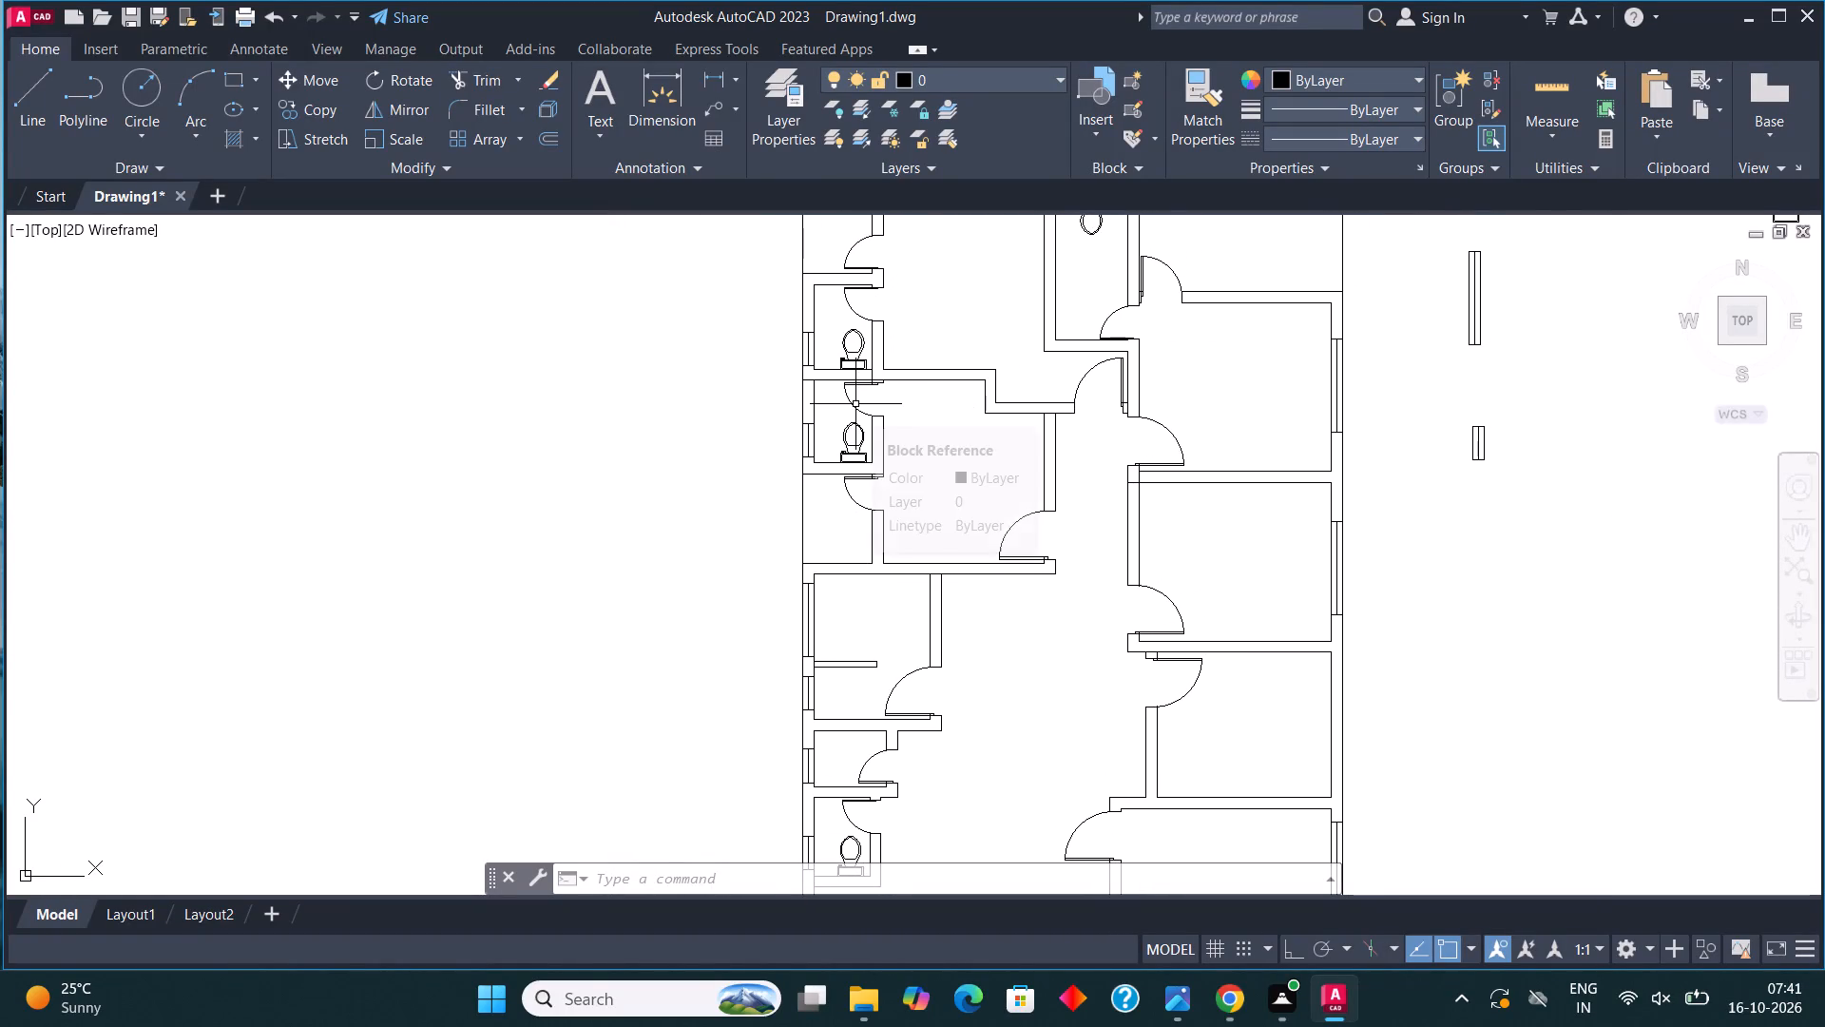
pyautogui.scroll(-2, 849, 400)
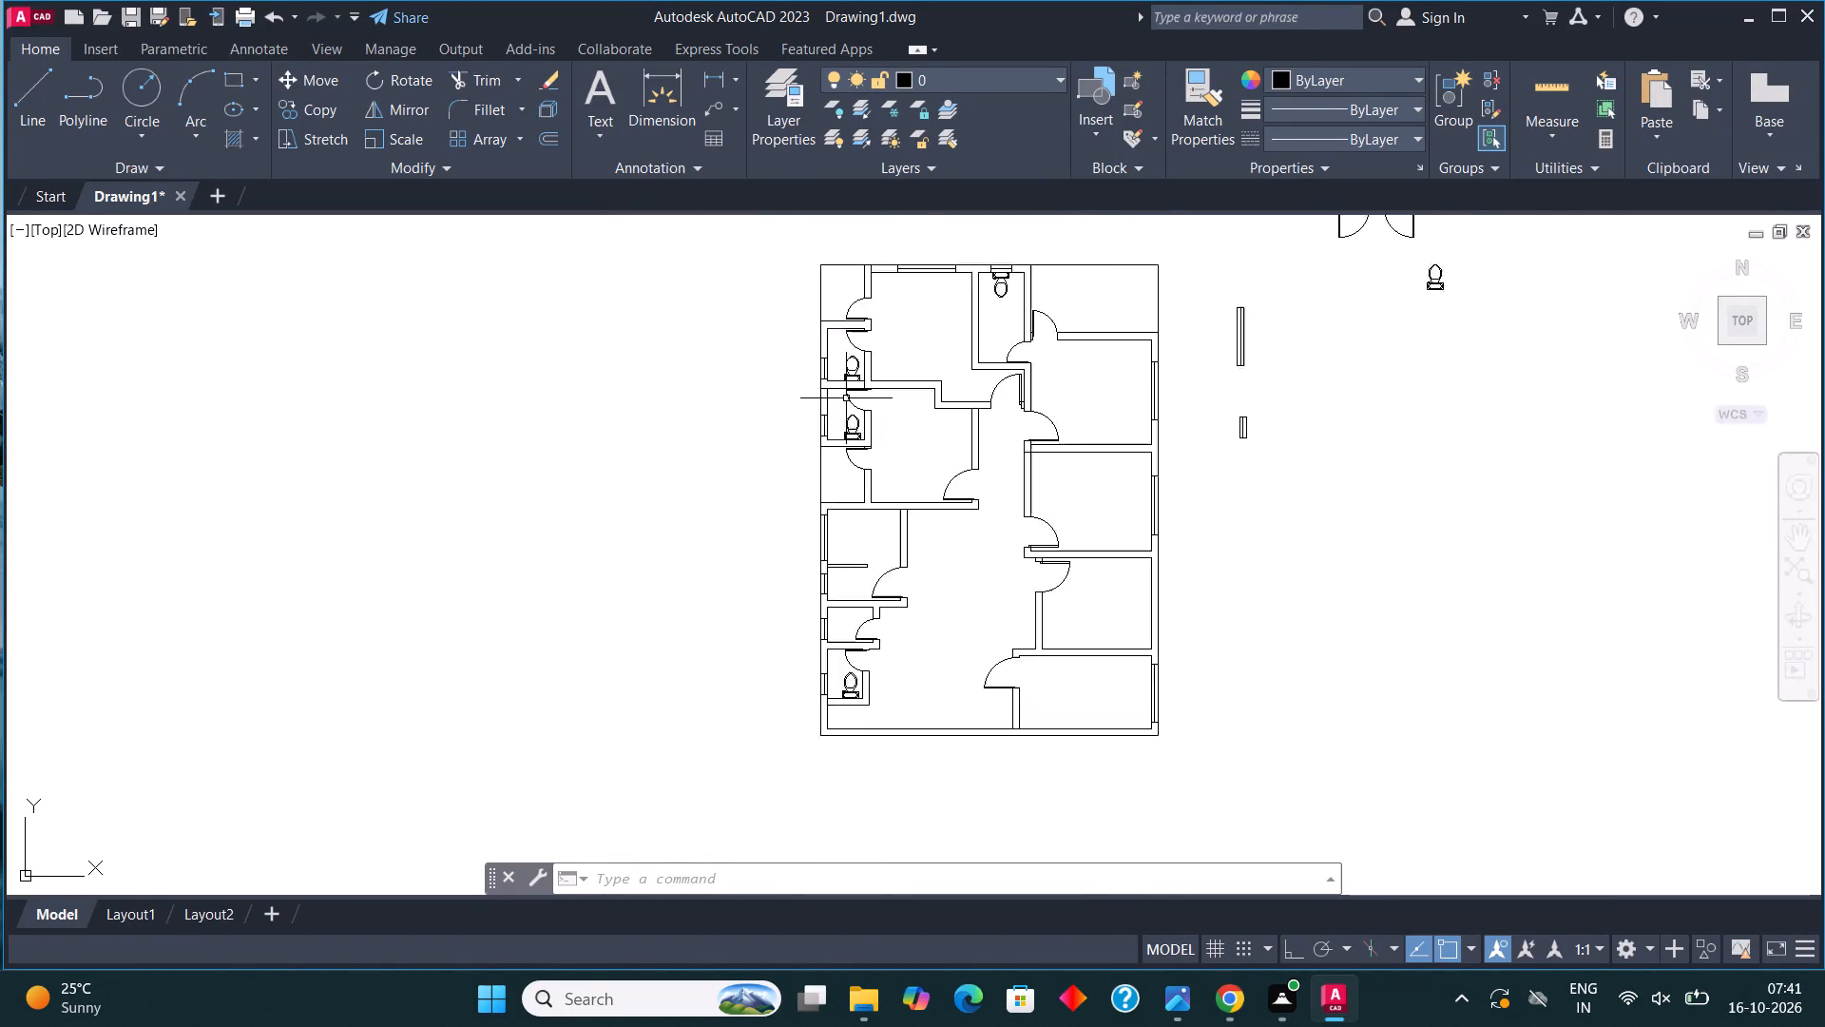
pyautogui.middleClick(854, 515)
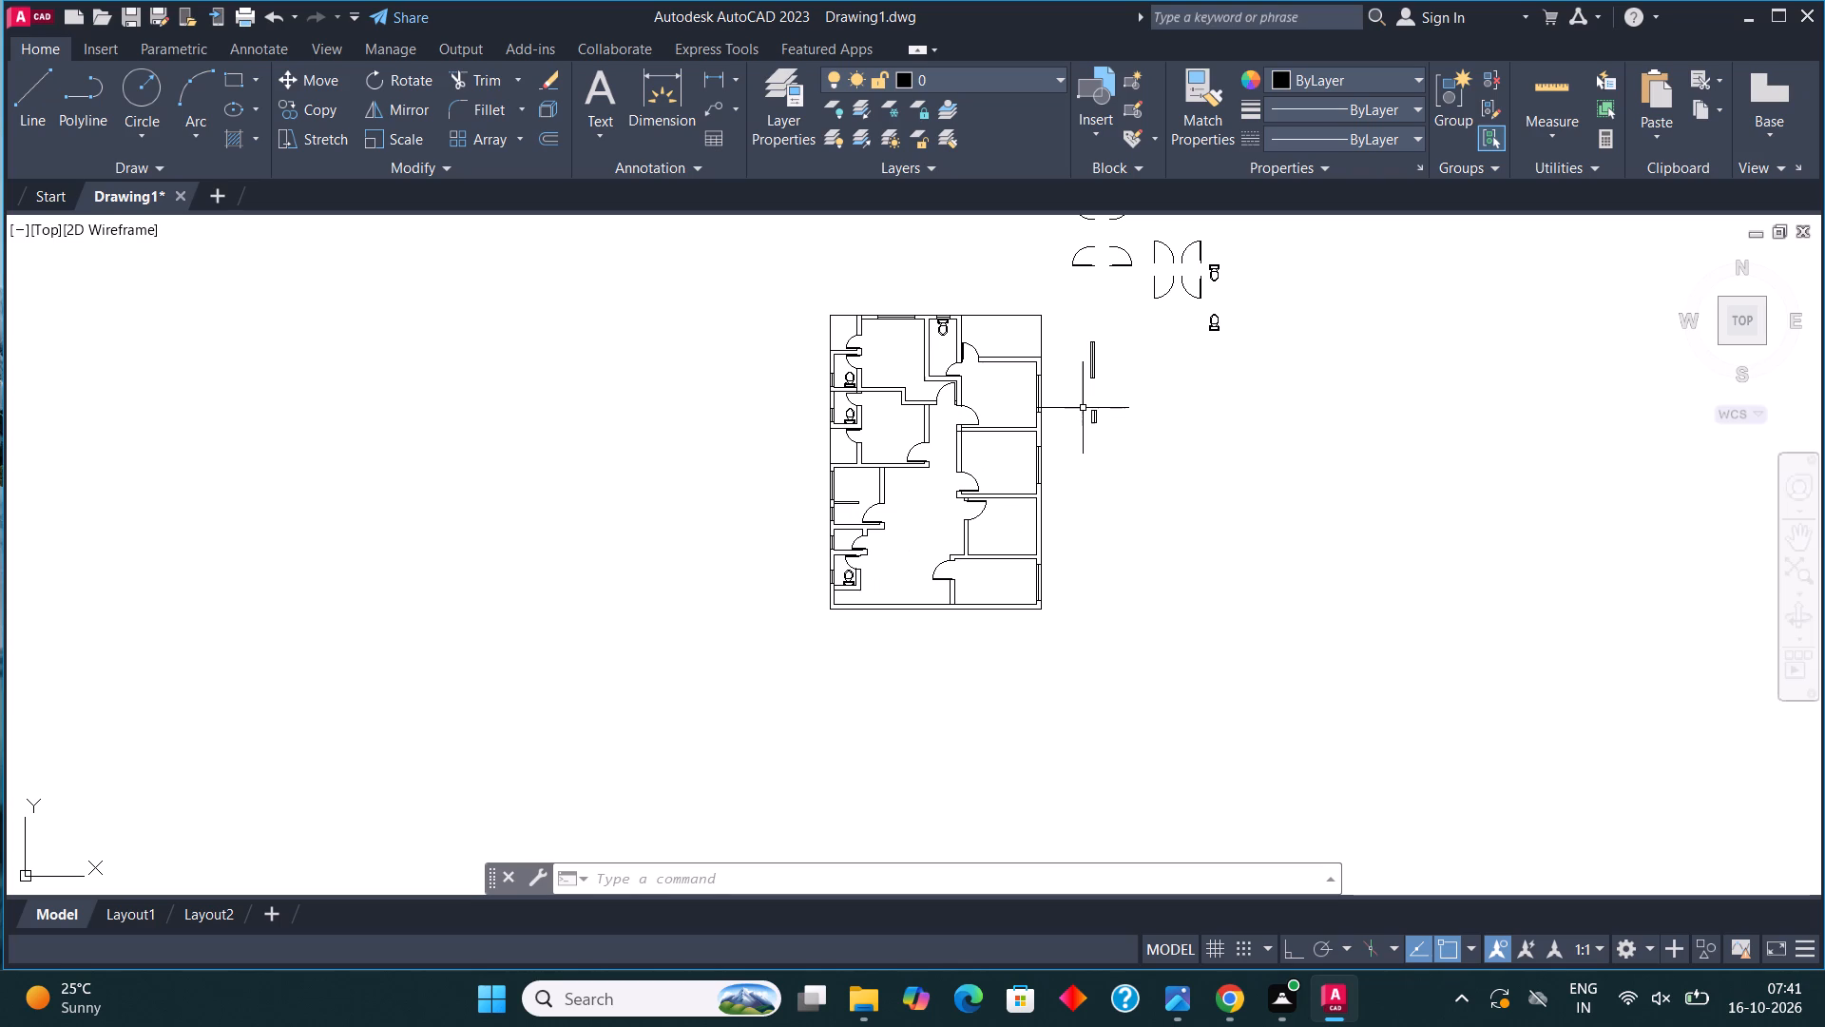
pyautogui.scroll(2, 1143, 281)
pyautogui.scroll(3, 404, 361)
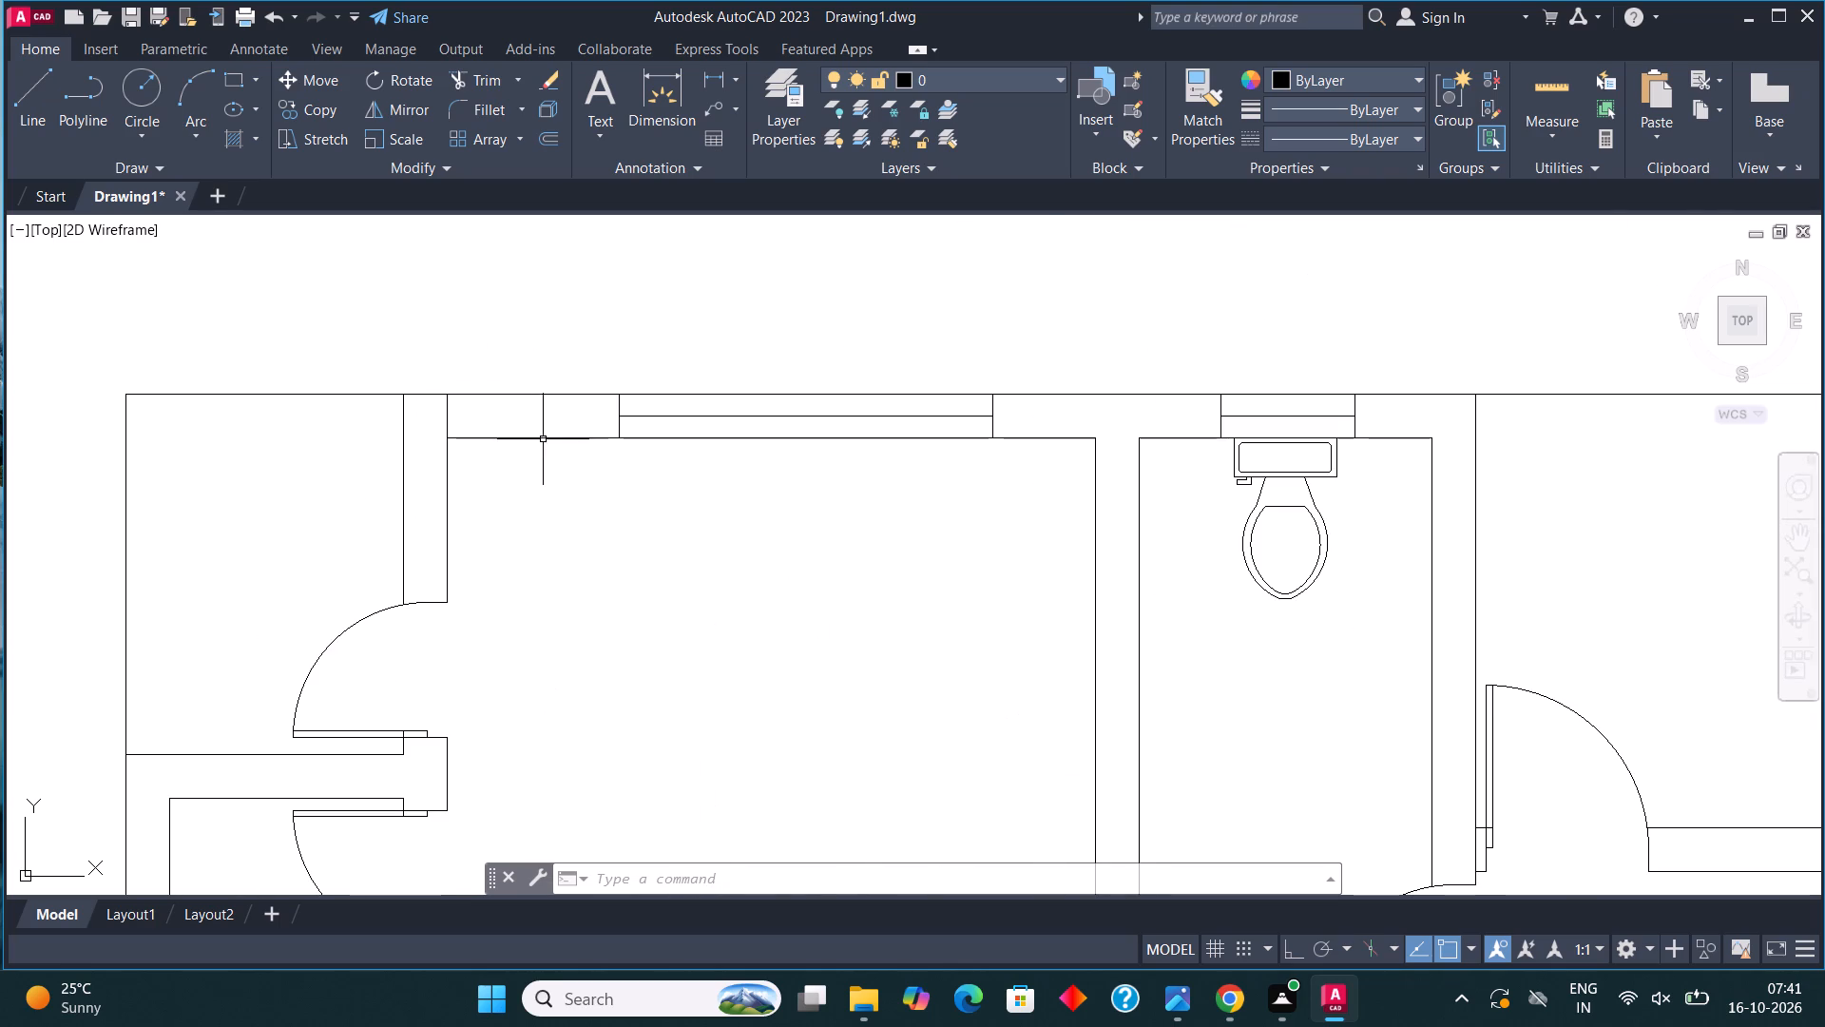
pyautogui.click(562, 480)
pyautogui.click(1019, 362)
pyautogui.click(335, 109)
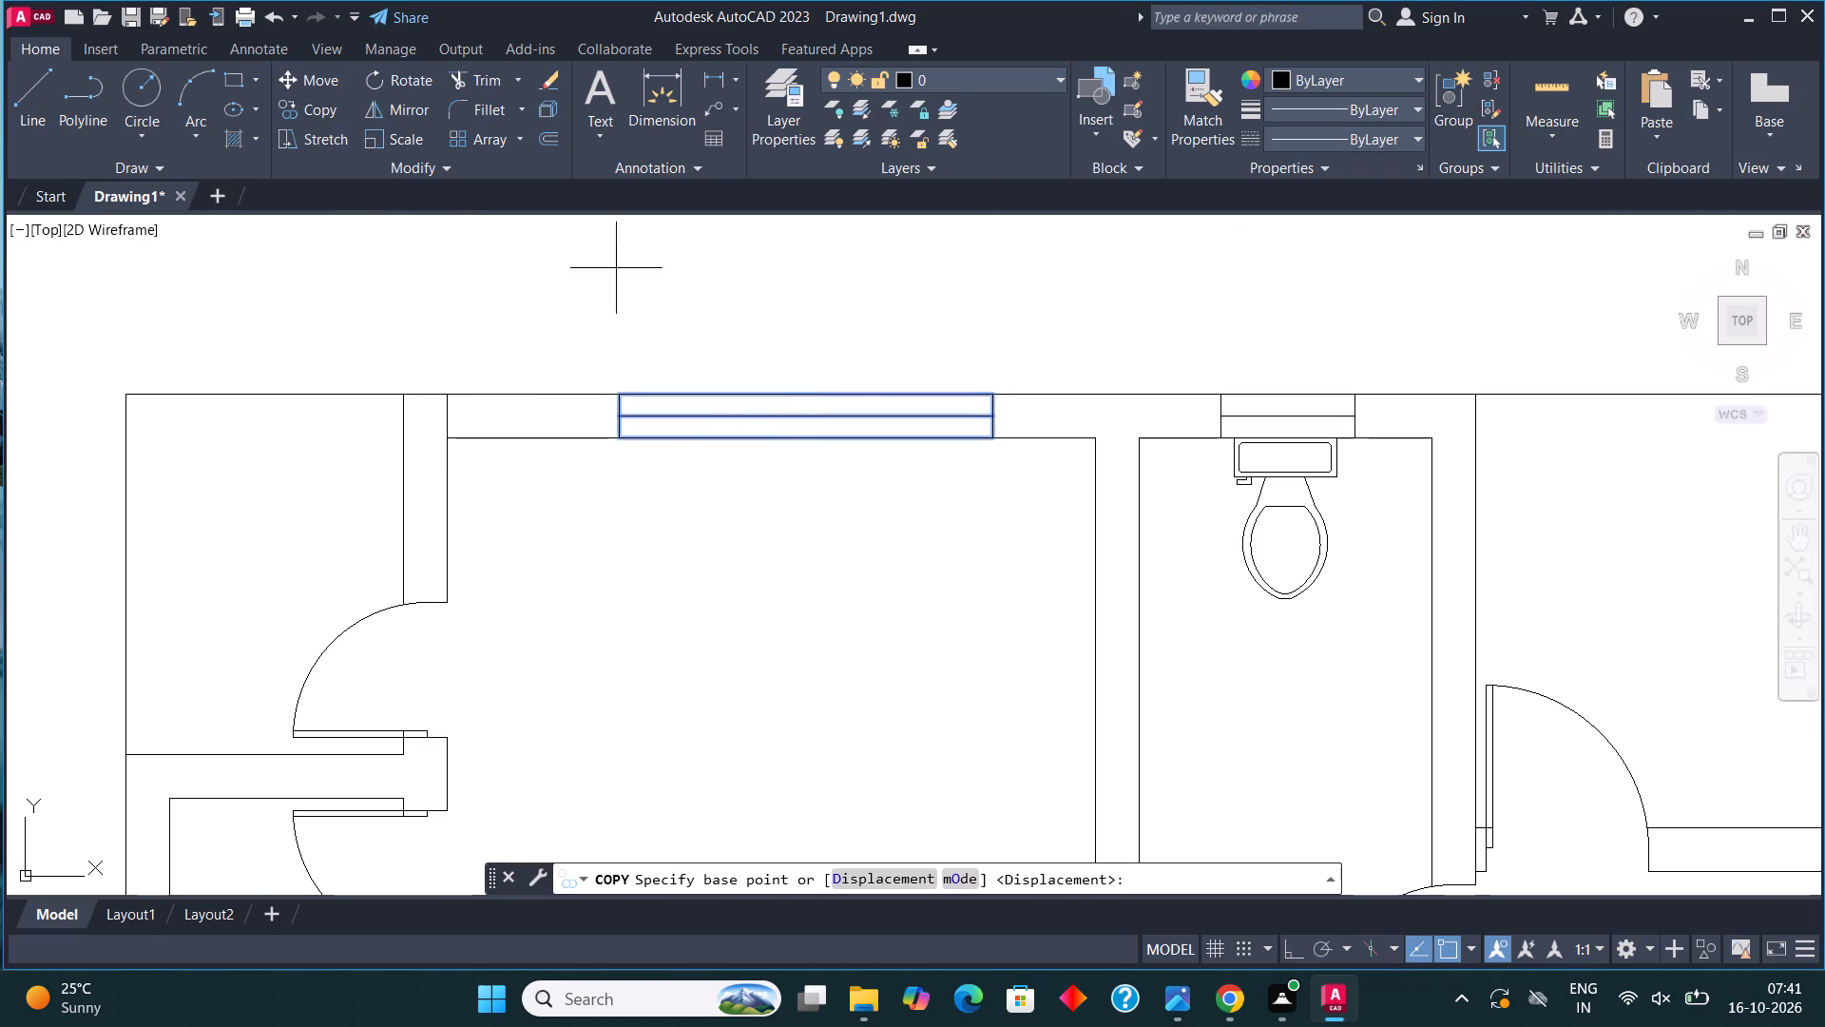
pyautogui.click(617, 394)
pyautogui.scroll(-5, 912, 323)
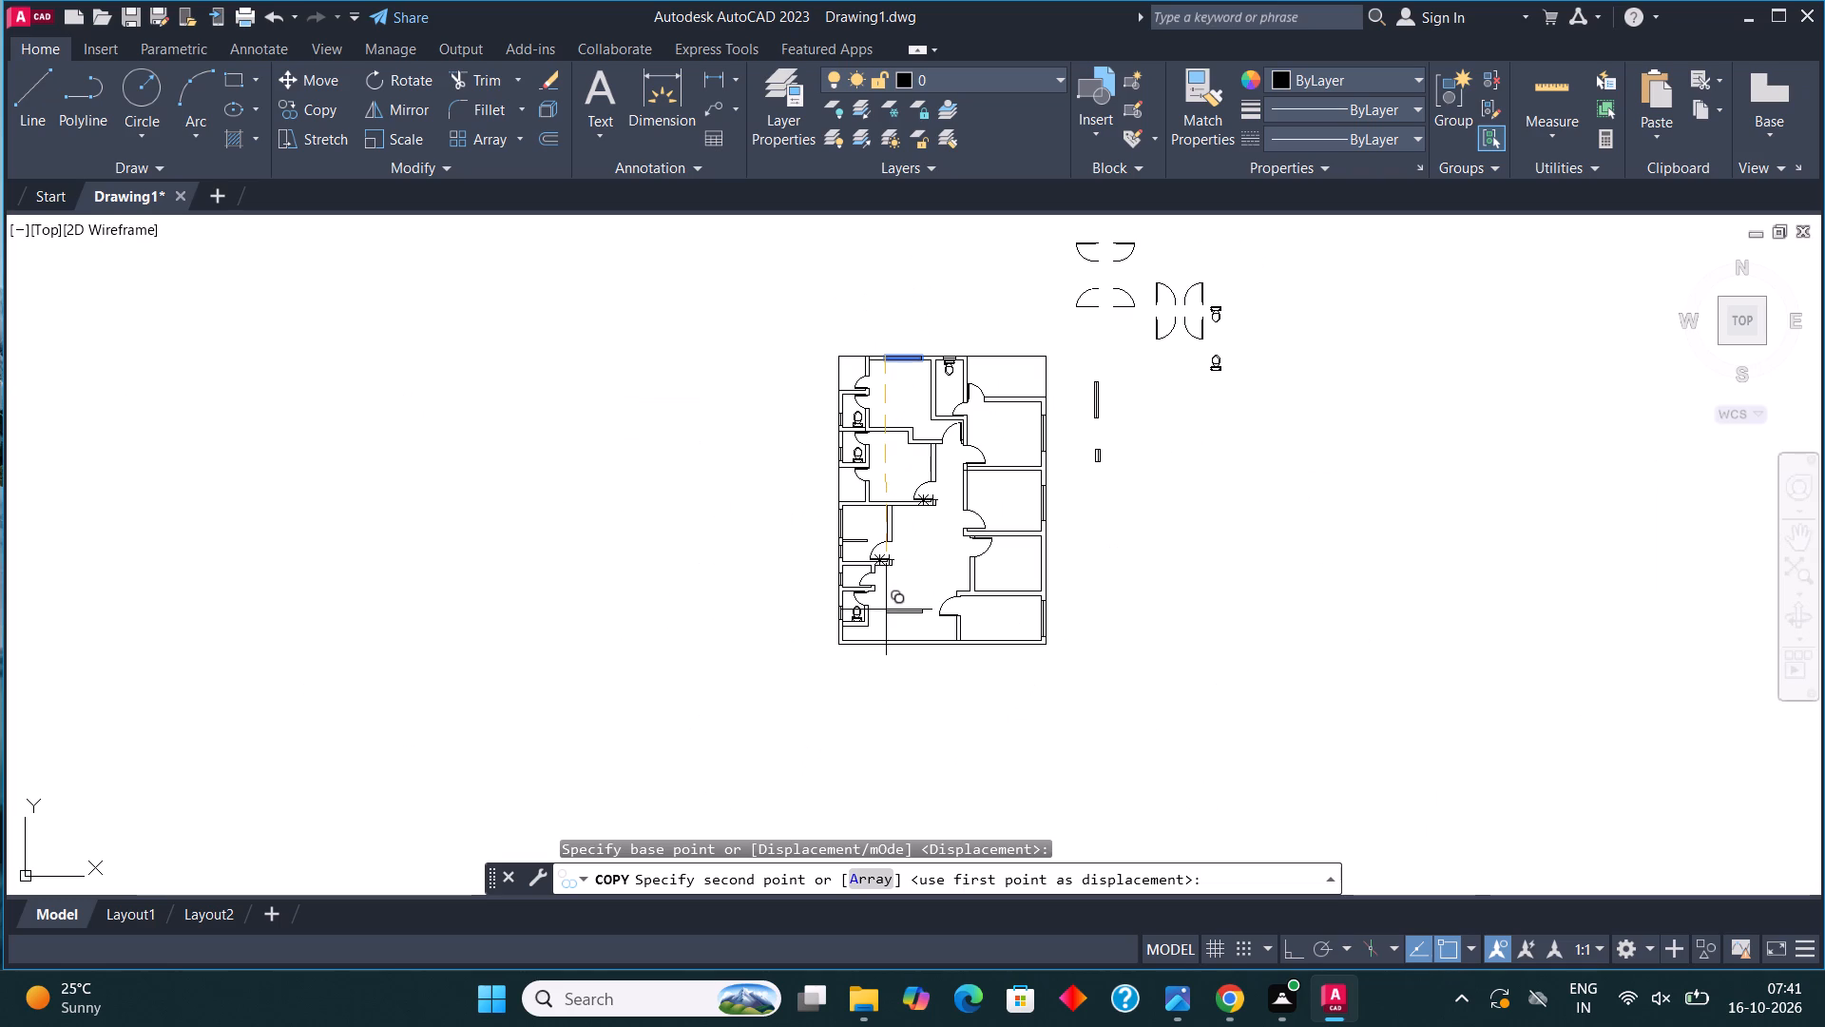
pyautogui.scroll(4, 874, 629)
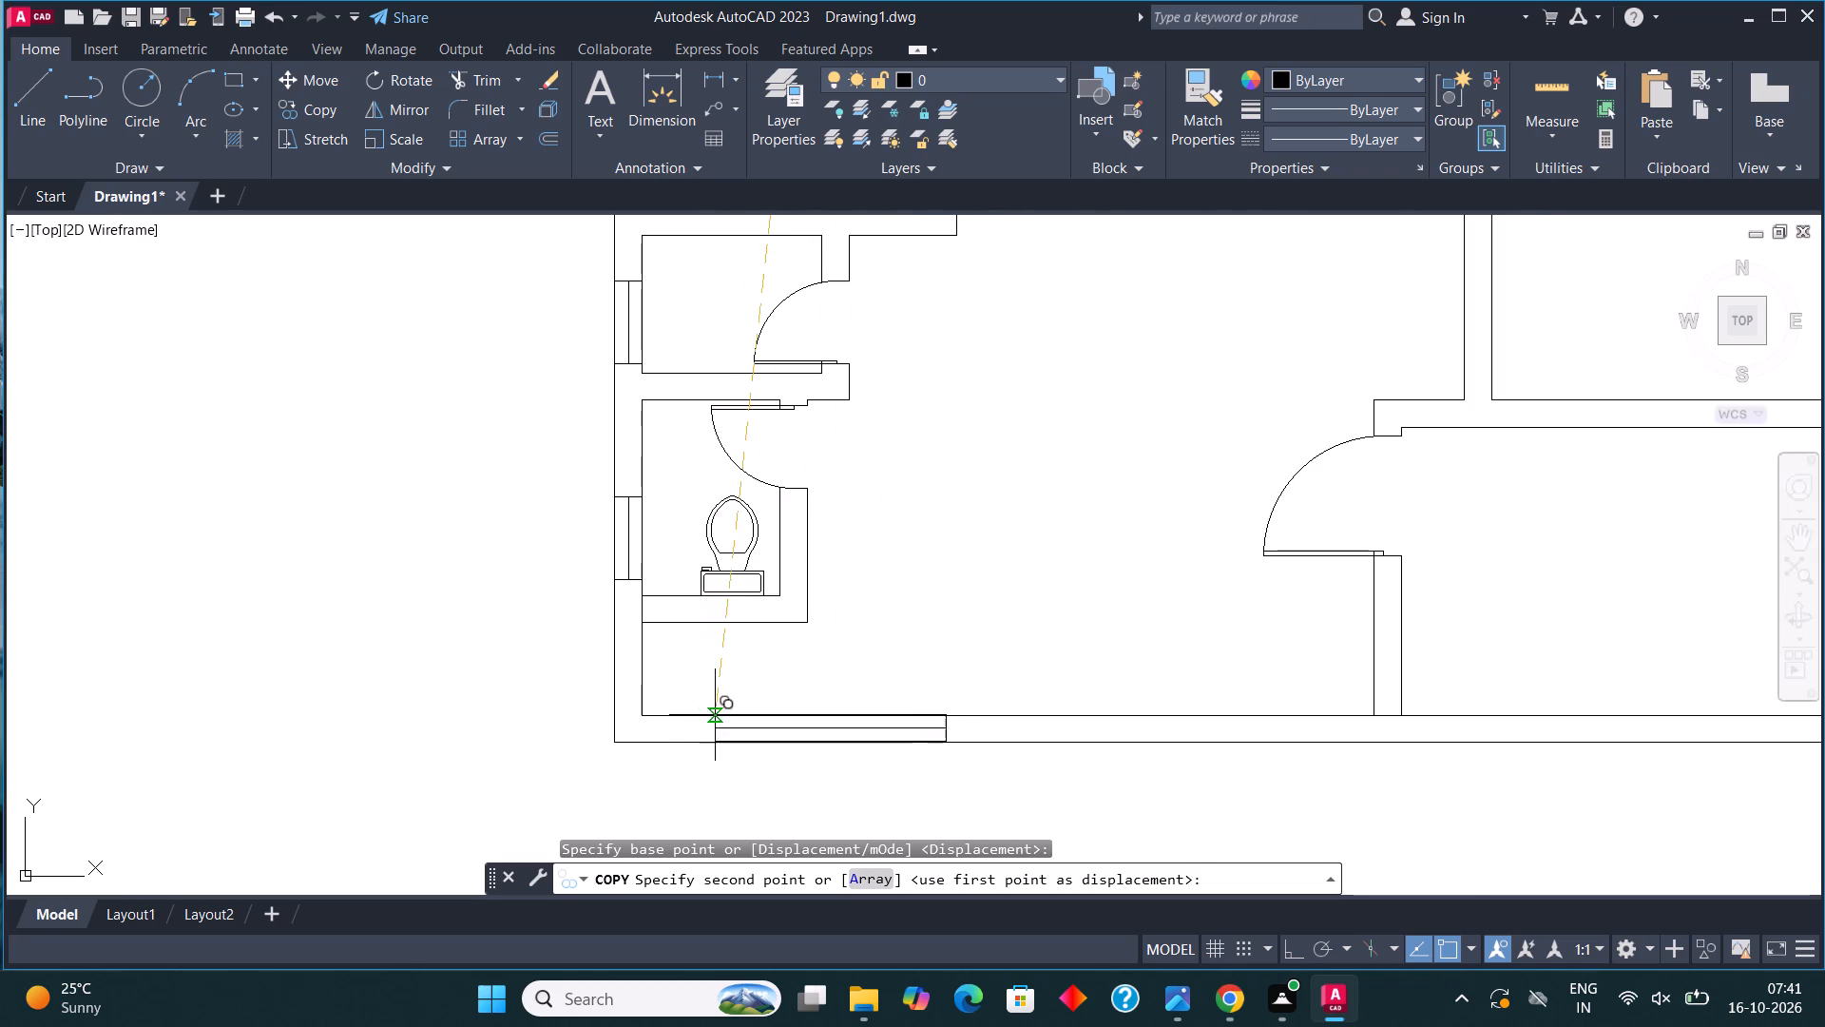
pyautogui.click(708, 714)
pyautogui.click(1105, 713)
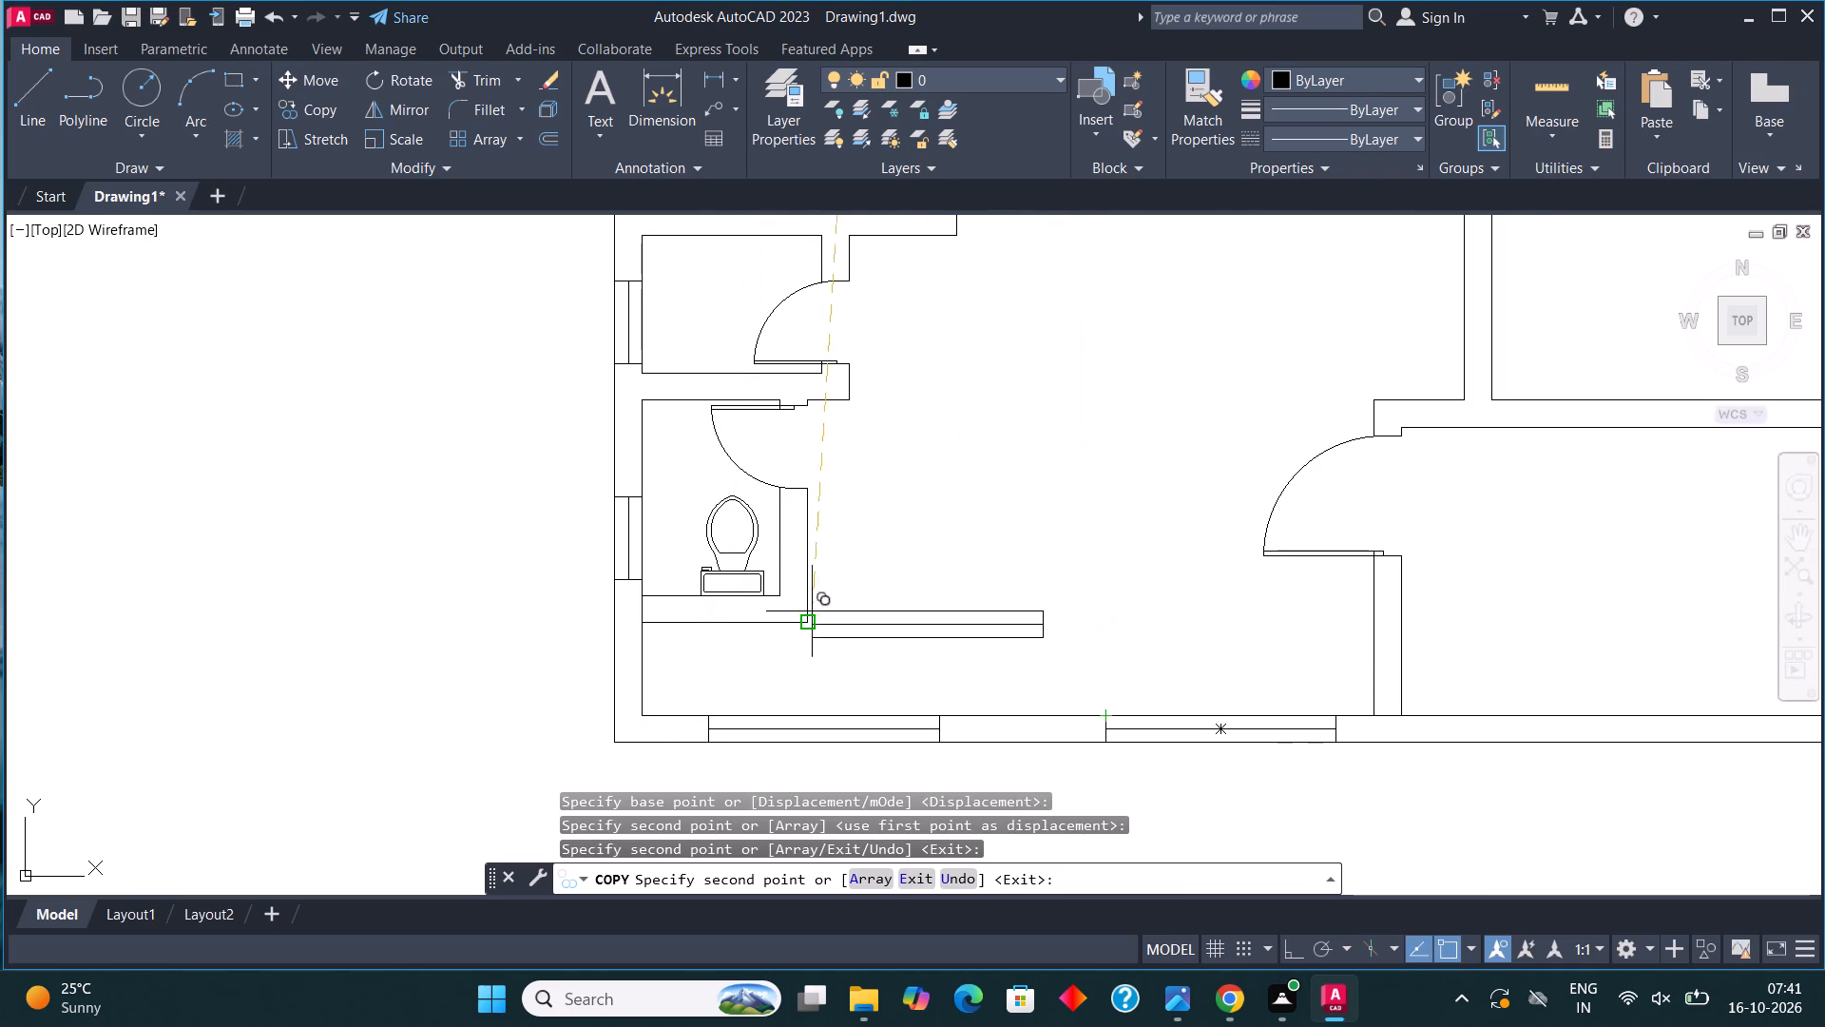
pyautogui.scroll(-2, 786, 671)
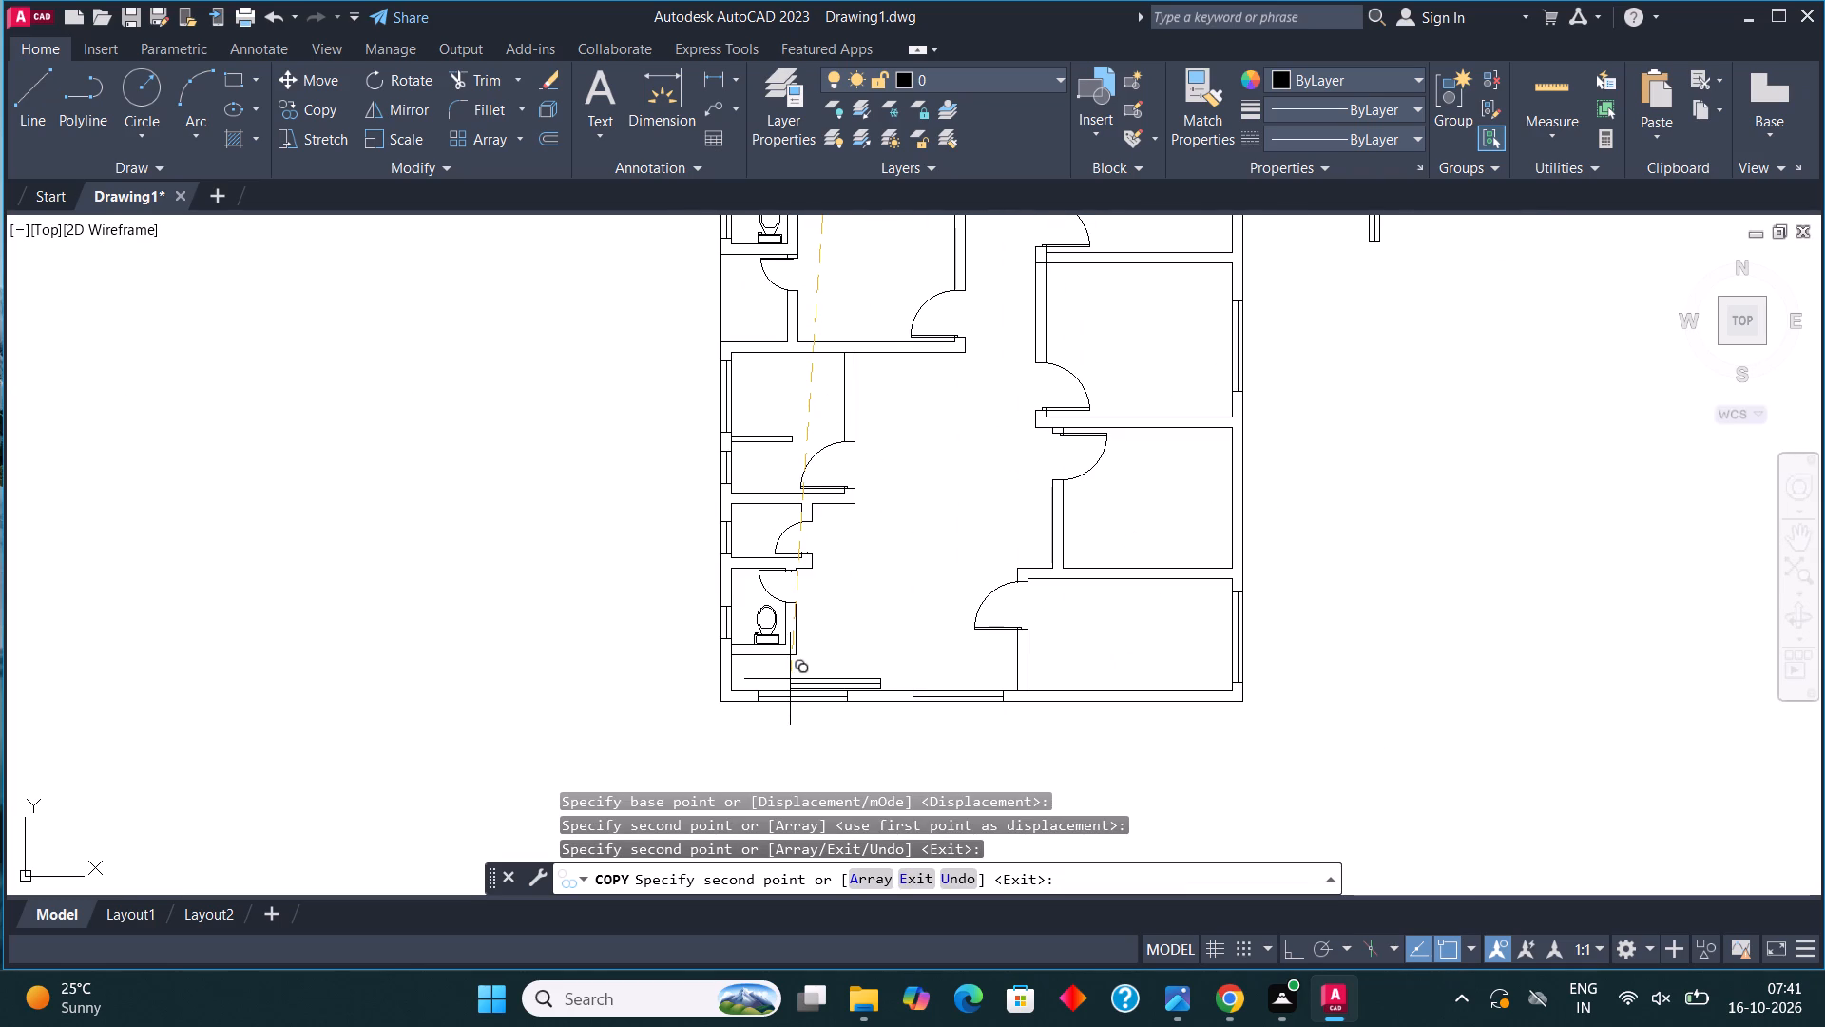
pyautogui.press('Escape')
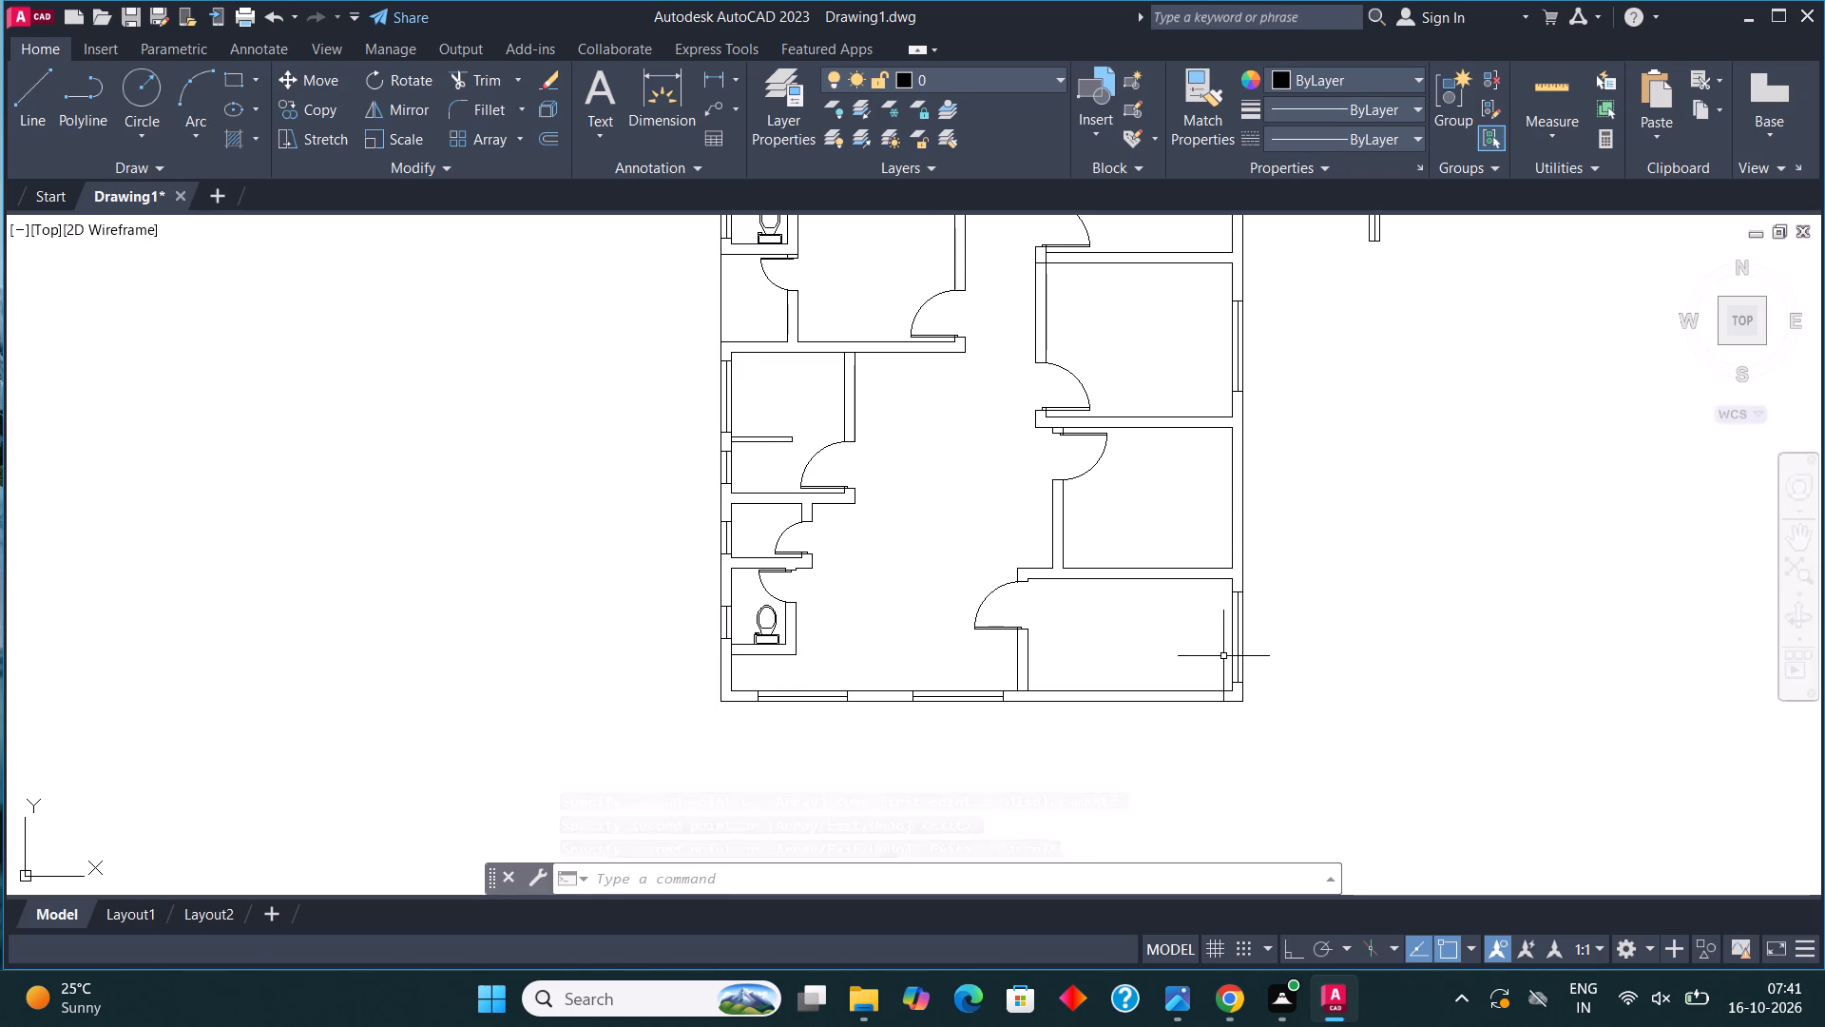
# Draw a window in the east outer wall of the windowless room, as a rectangle across the wall thickness with a vertical centre line.
pyautogui.scroll(2, 1301, 642)
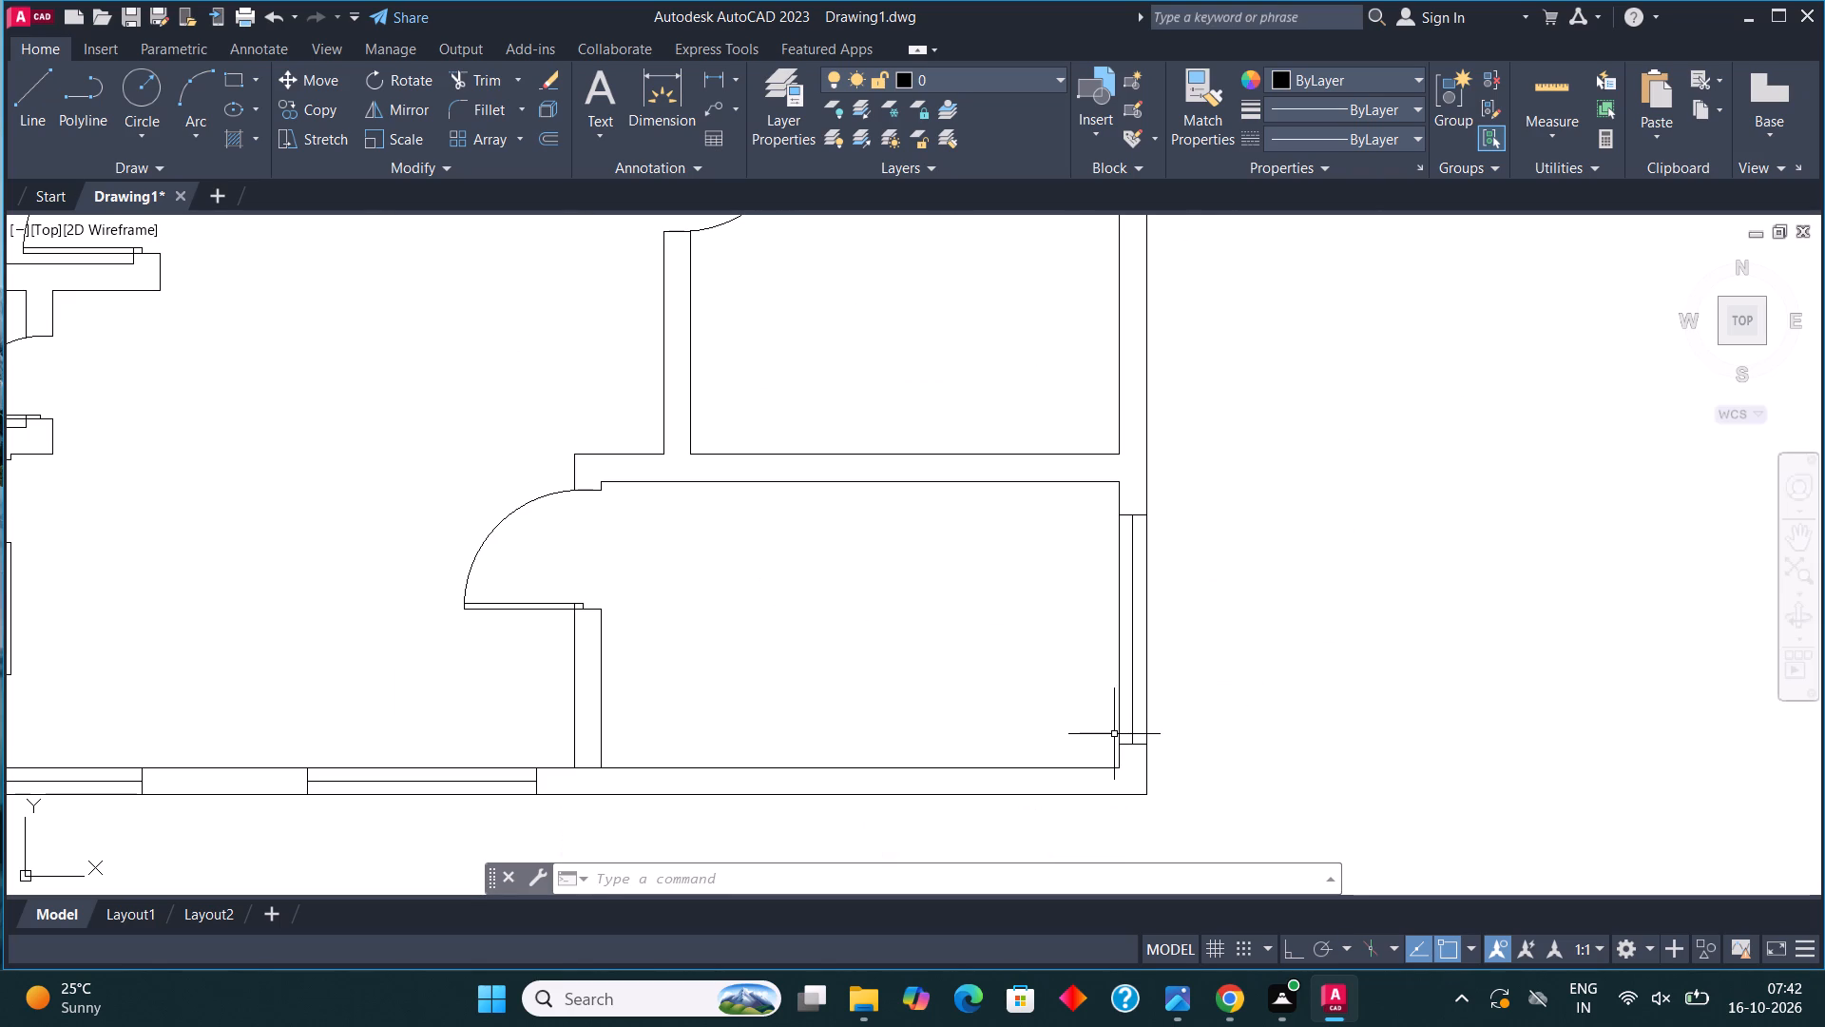
pyautogui.moveTo(1131, 567); pyautogui.dragTo(1075, 864, button='middle')
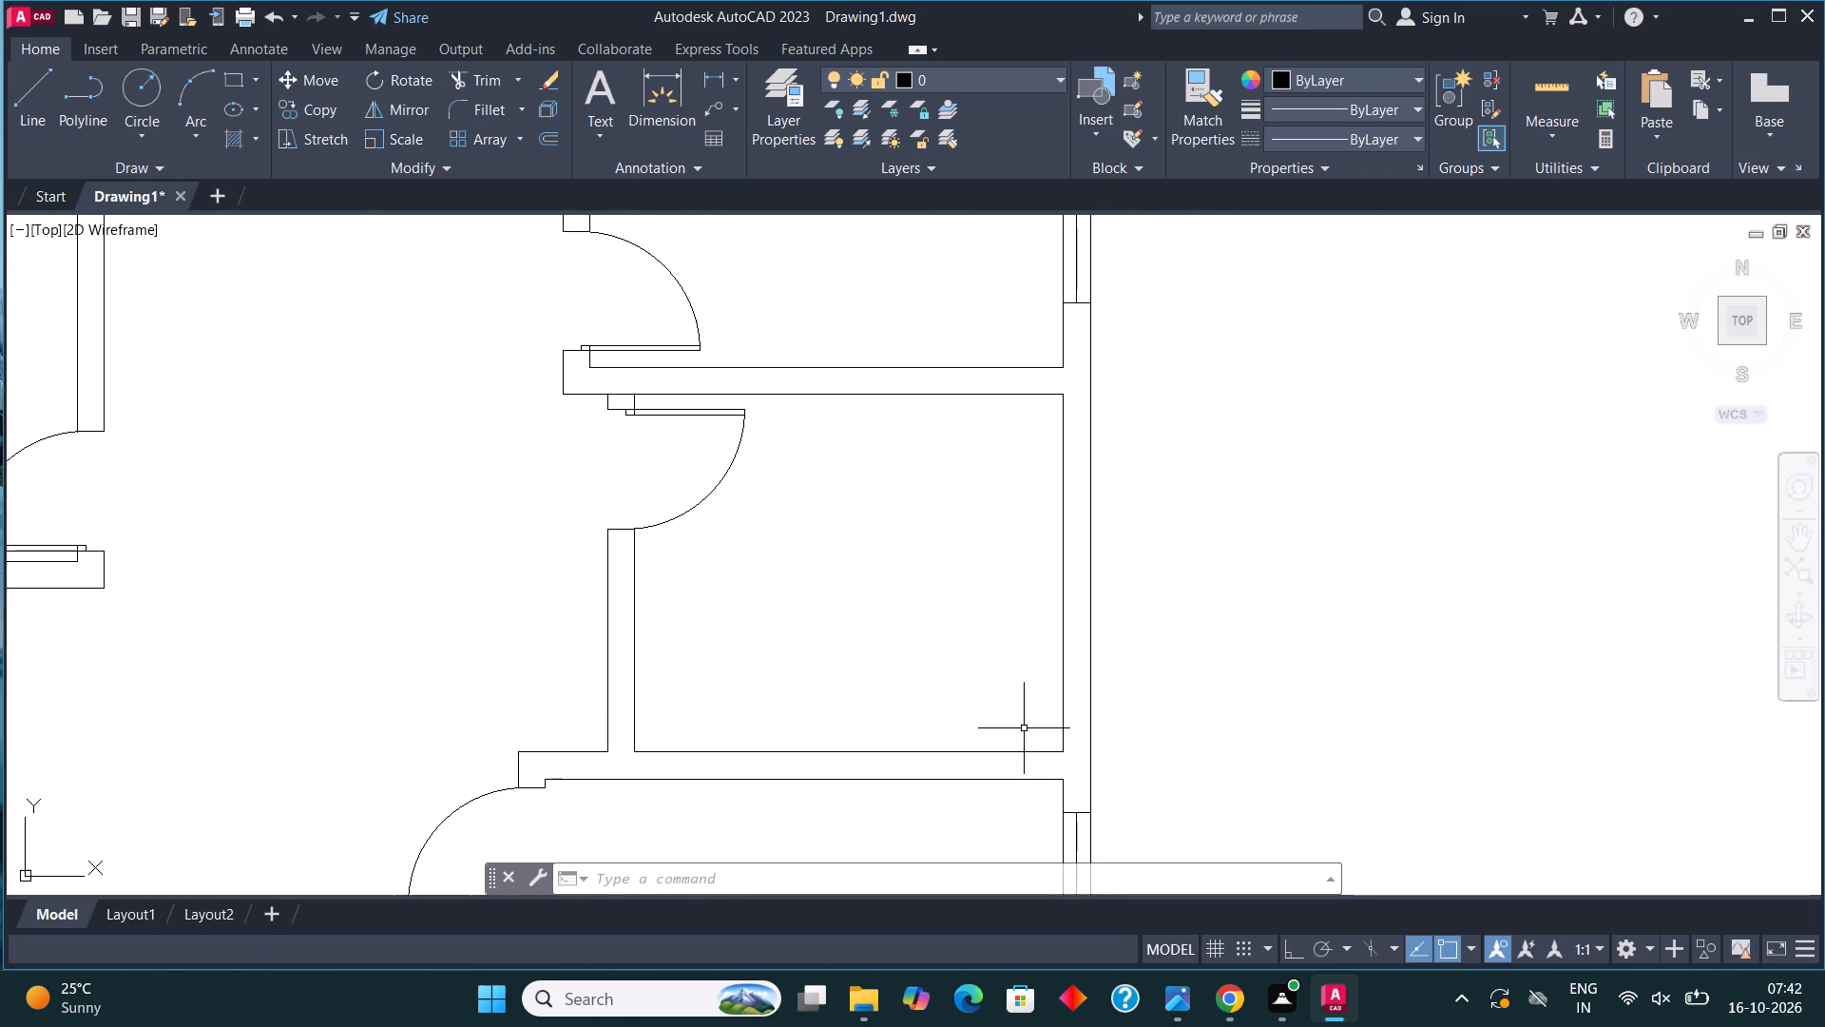
pyautogui.click(234, 71)
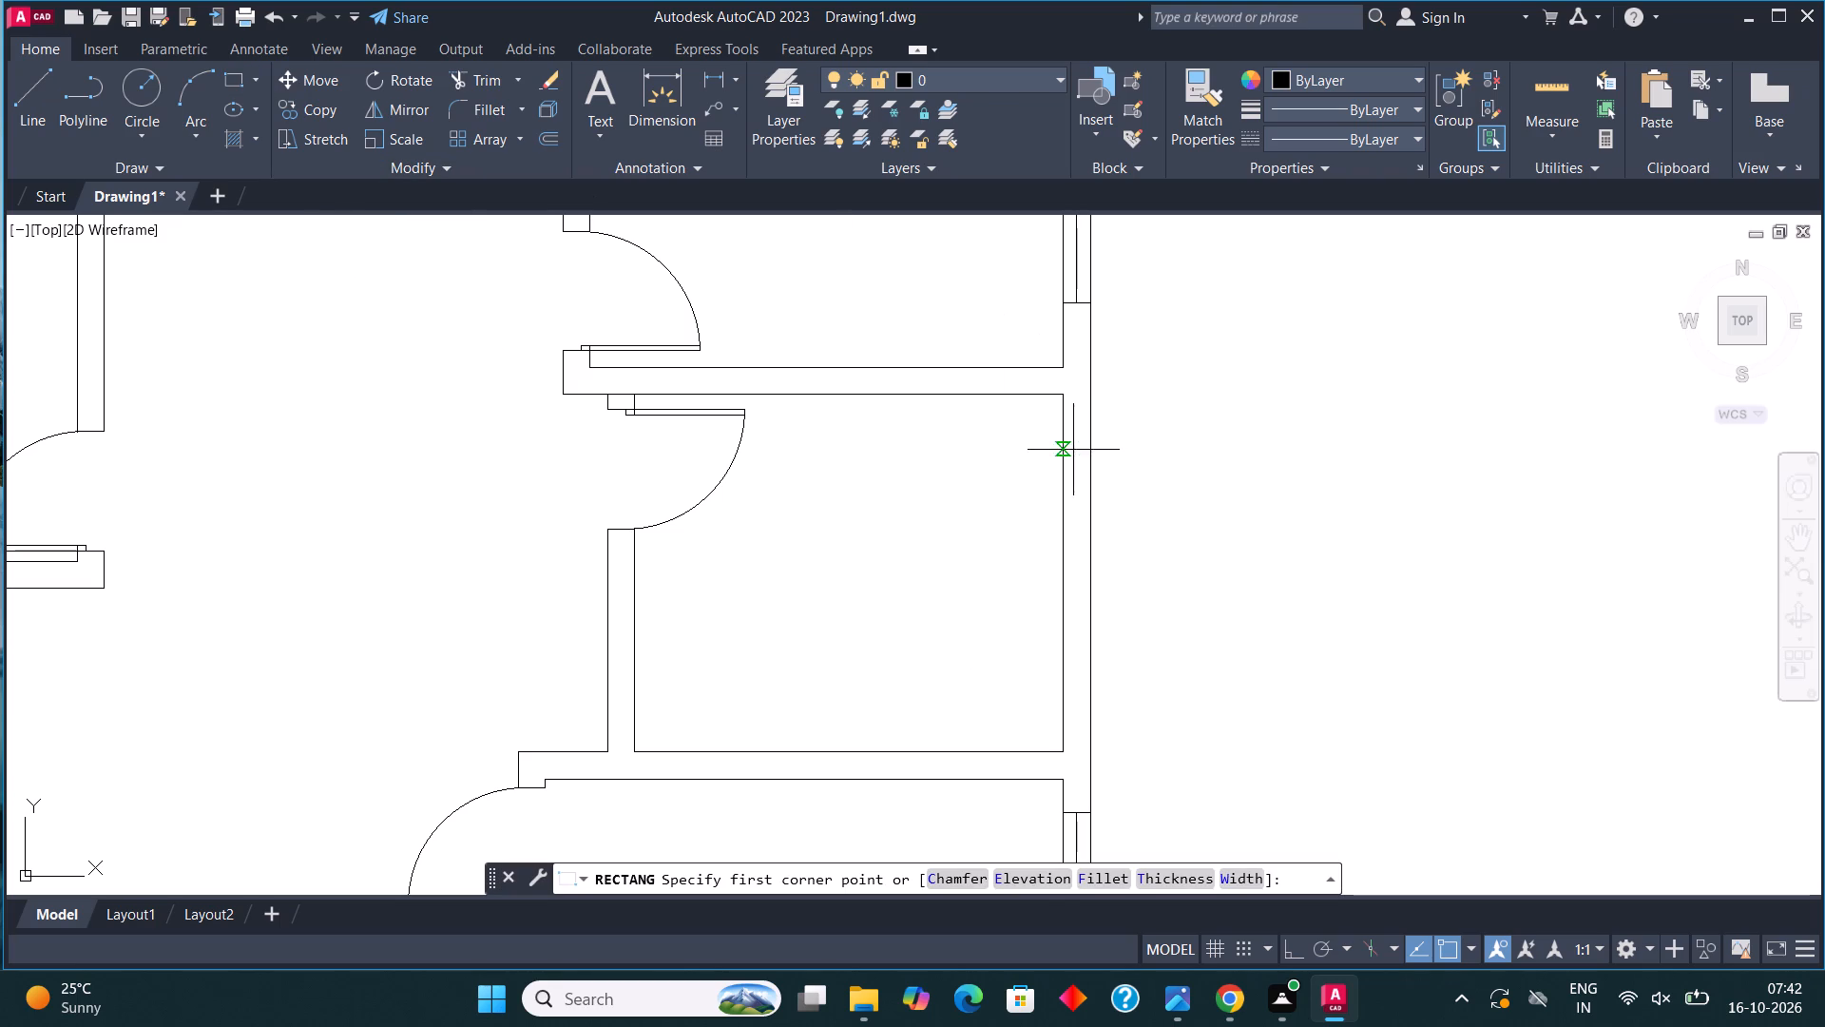
pyautogui.click(1065, 475)
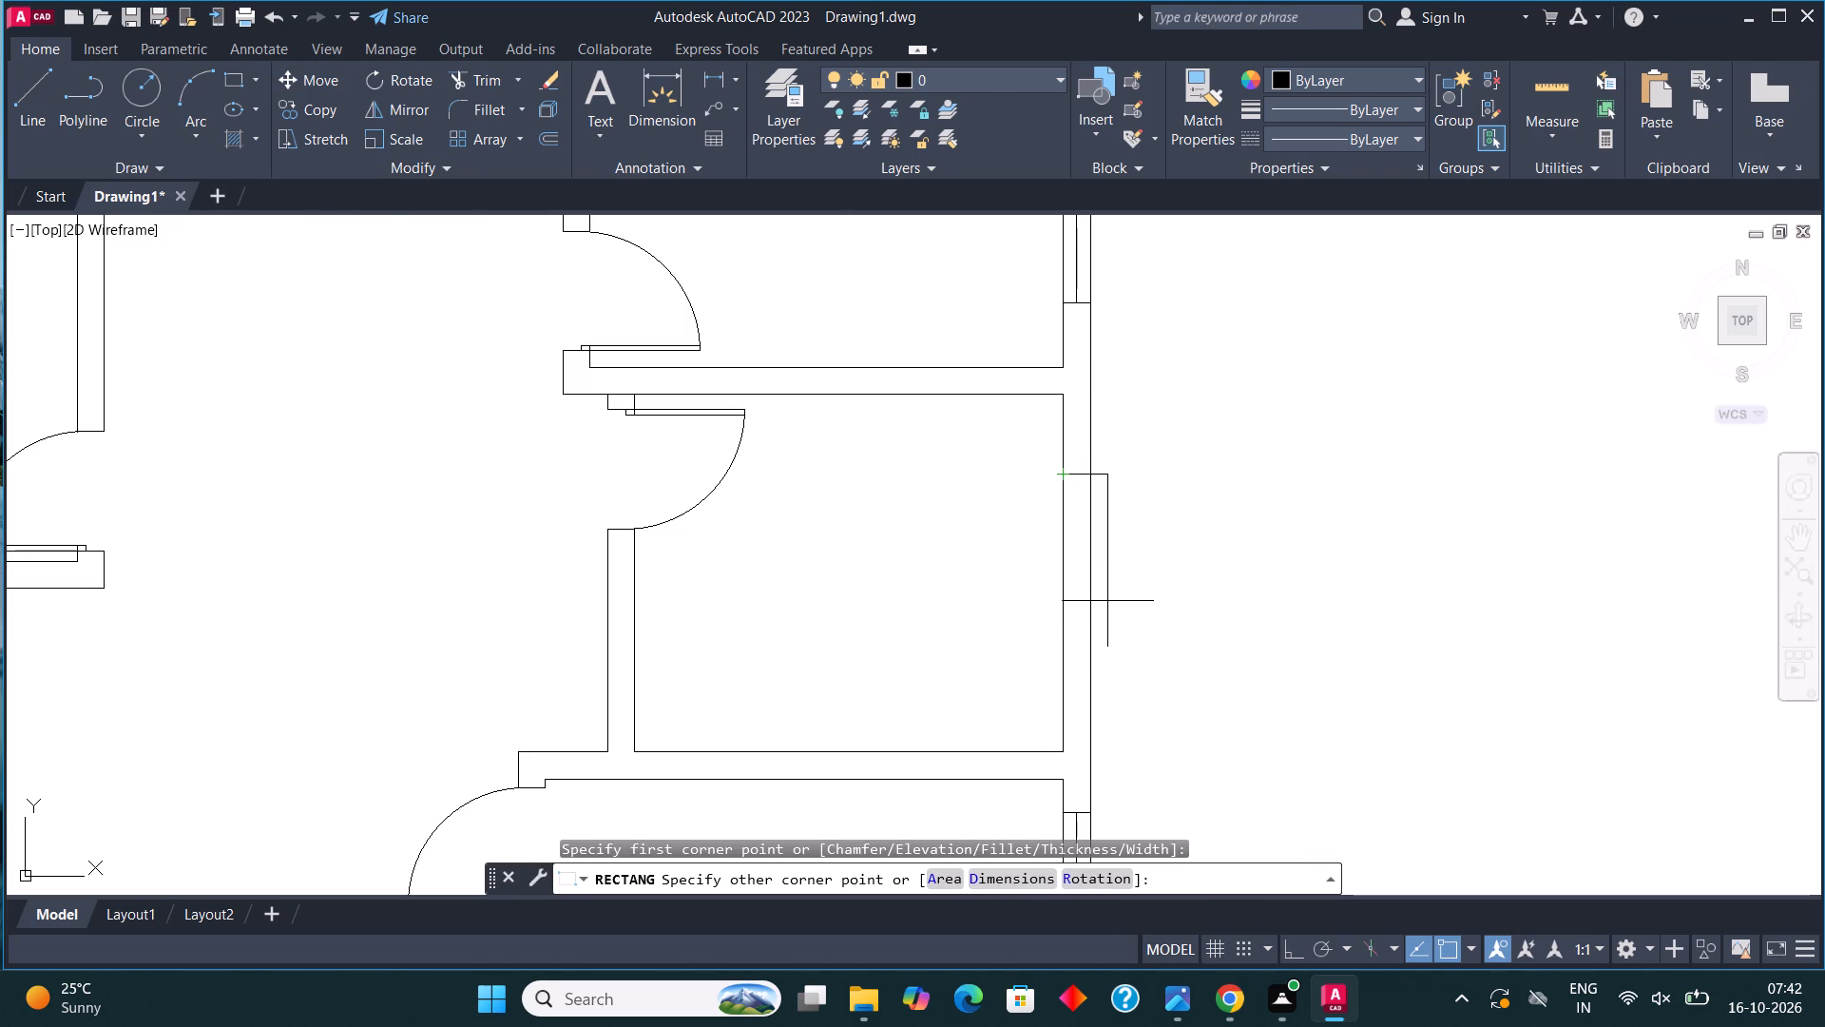
pyautogui.click(1095, 641)
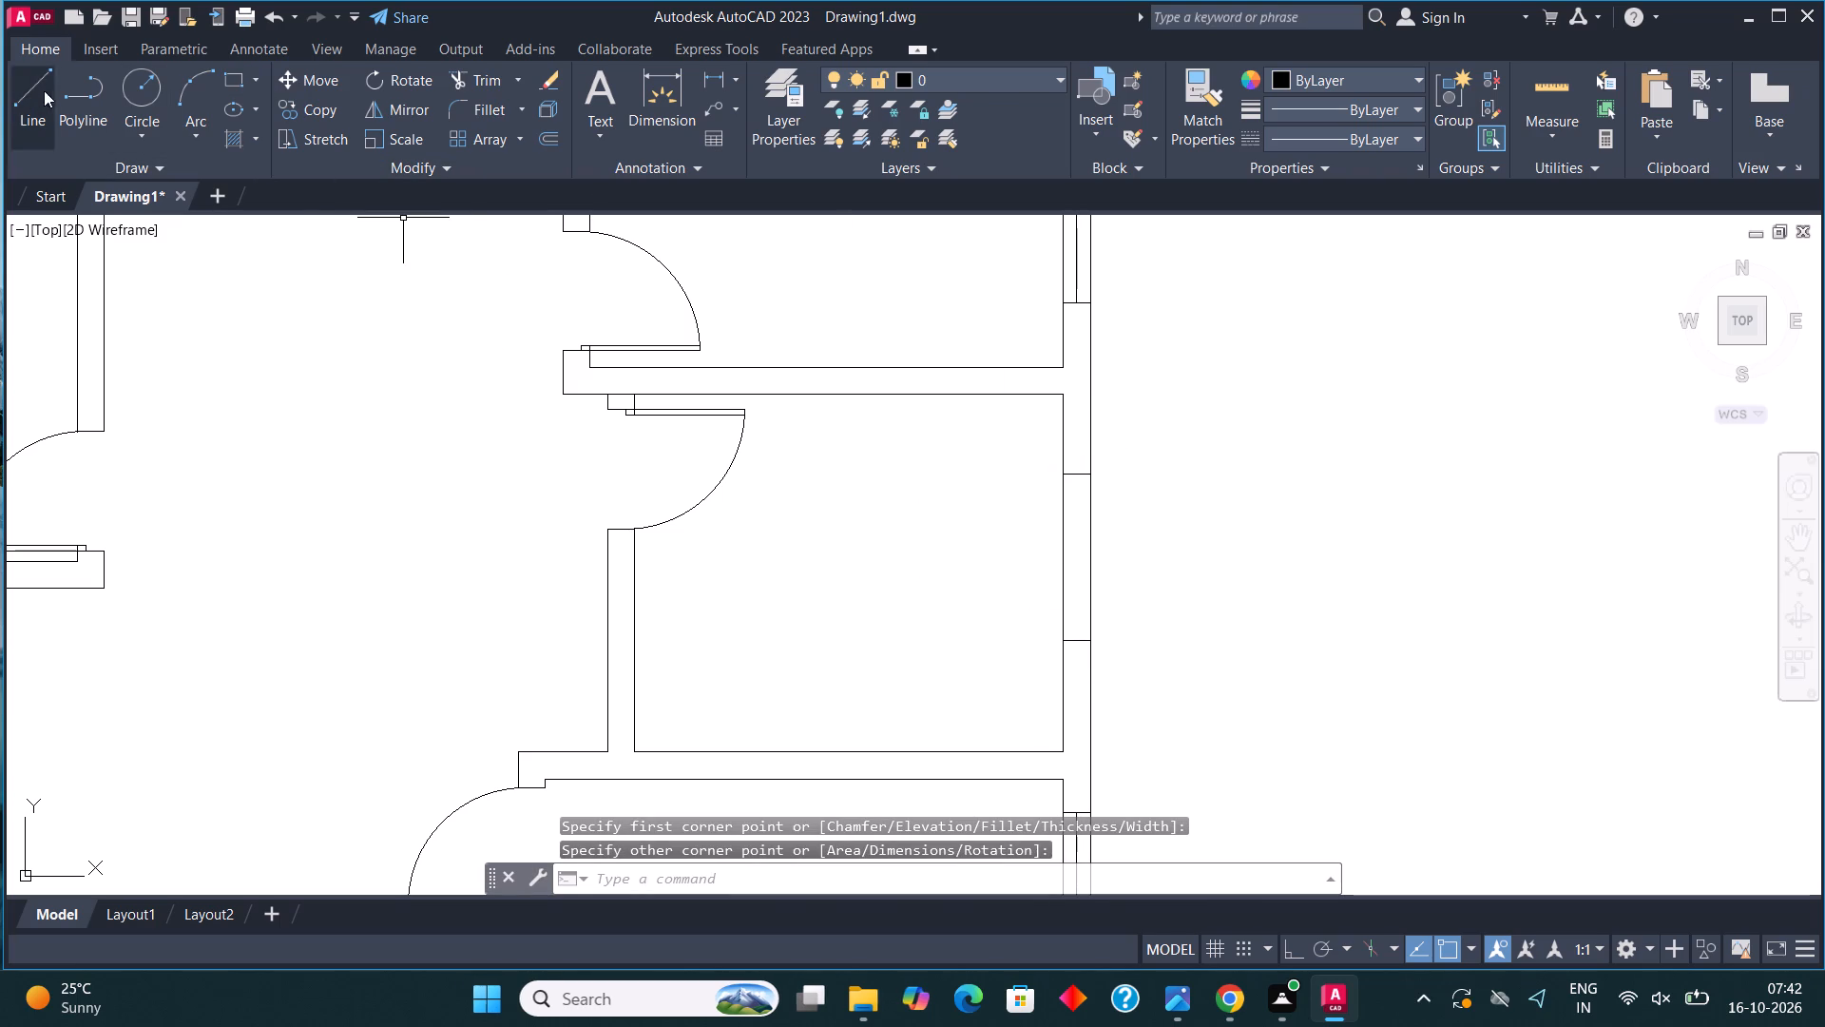
pyautogui.click(48, 76)
pyautogui.click(1081, 647)
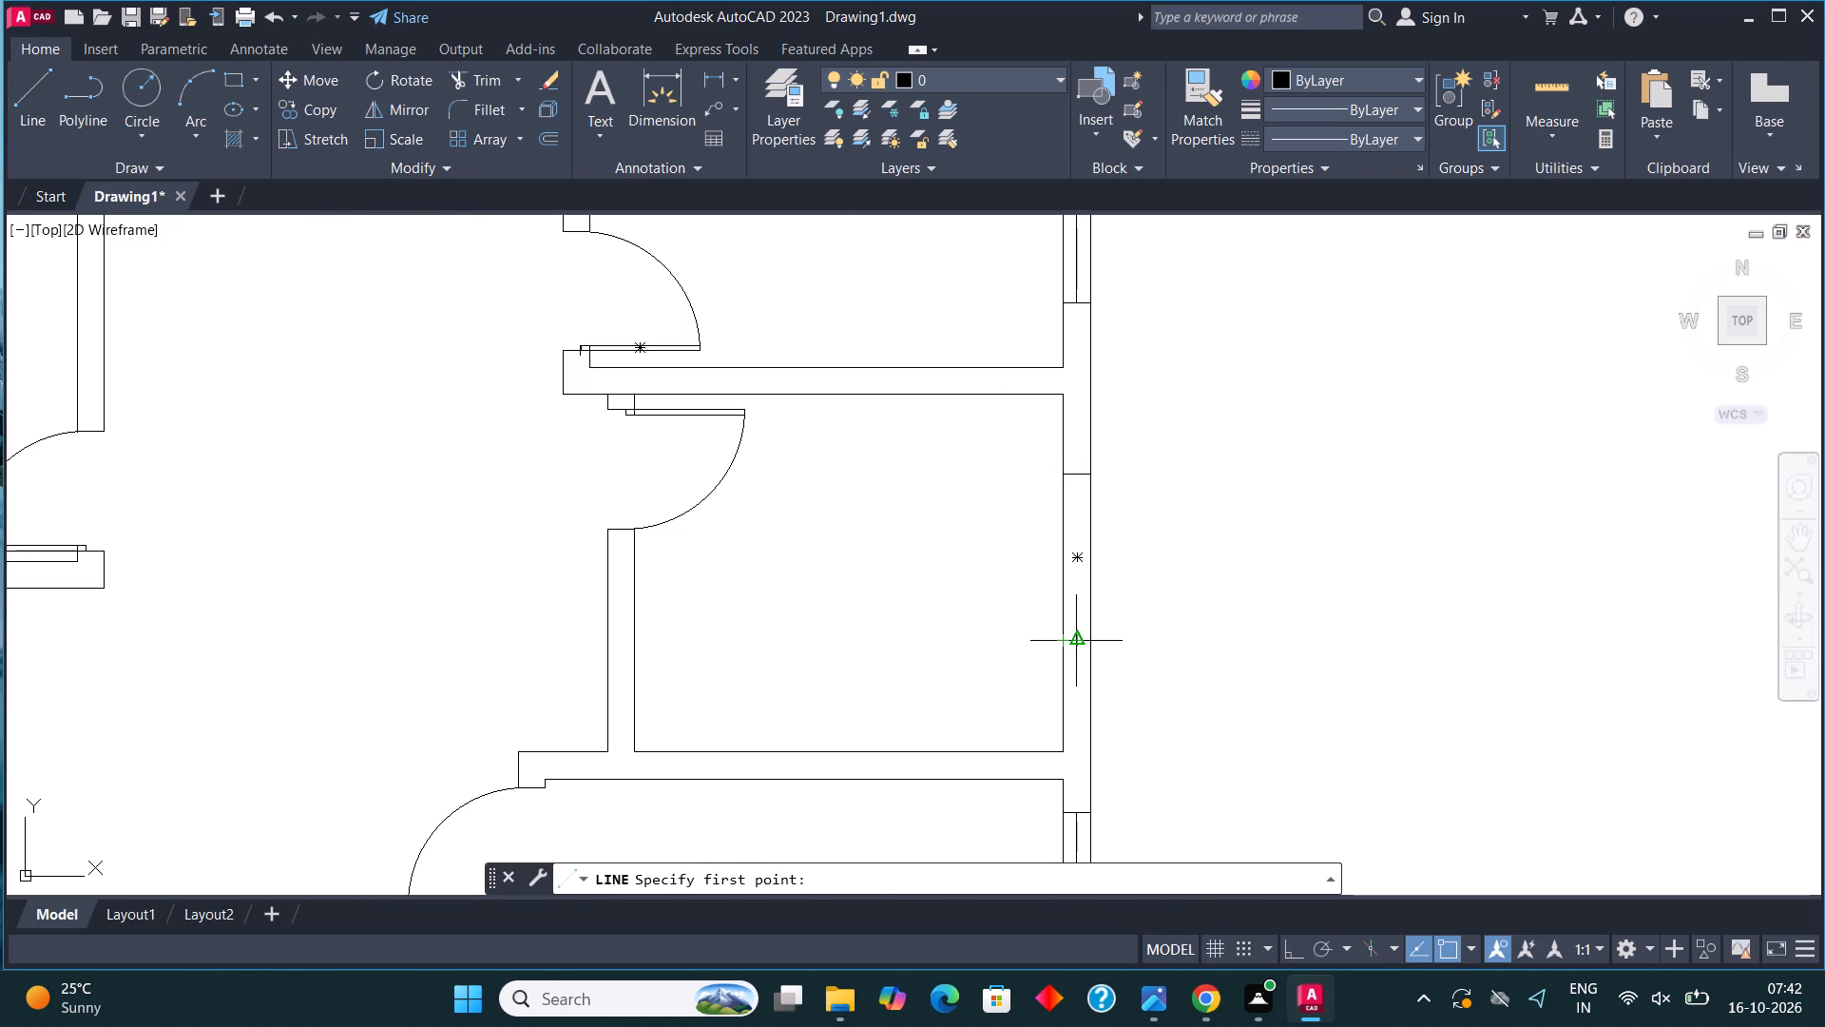
pyautogui.click(1075, 478)
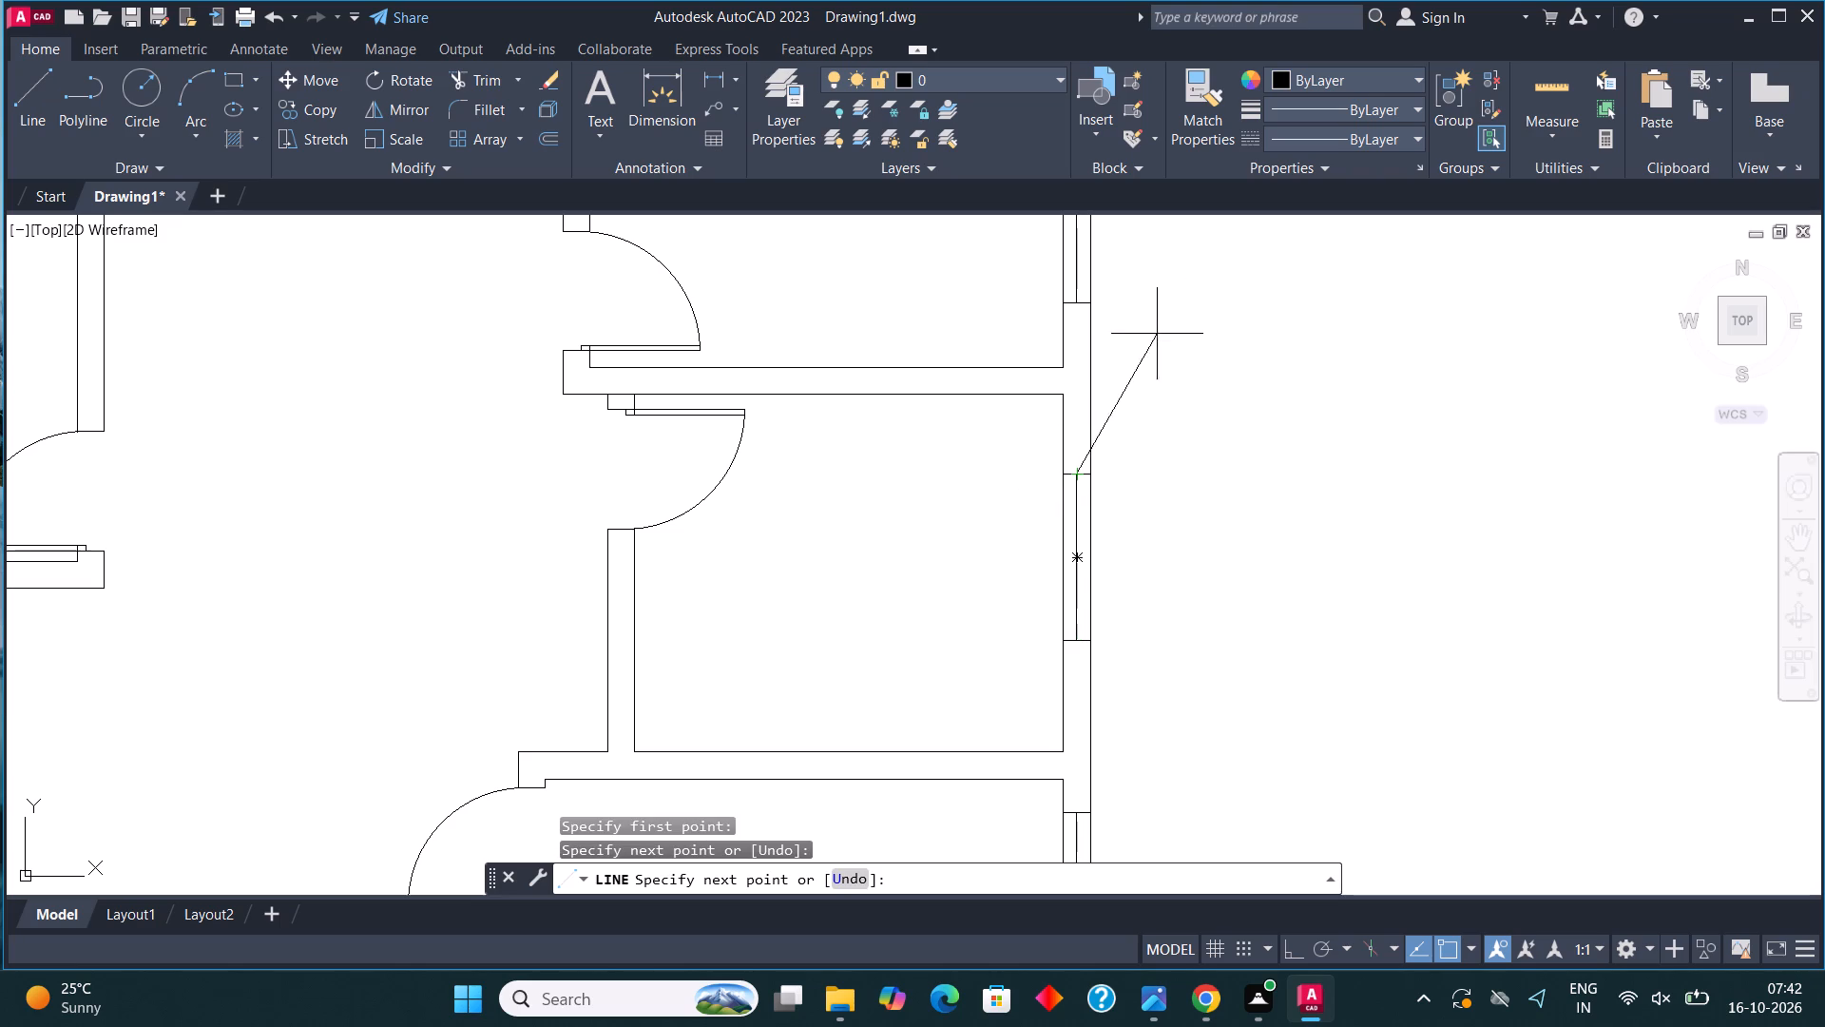
pyautogui.press('Escape')
# Draw a rectangle for the bed against the south wall of the northwest bedroom.
pyautogui.scroll(-4, 1059, 523)
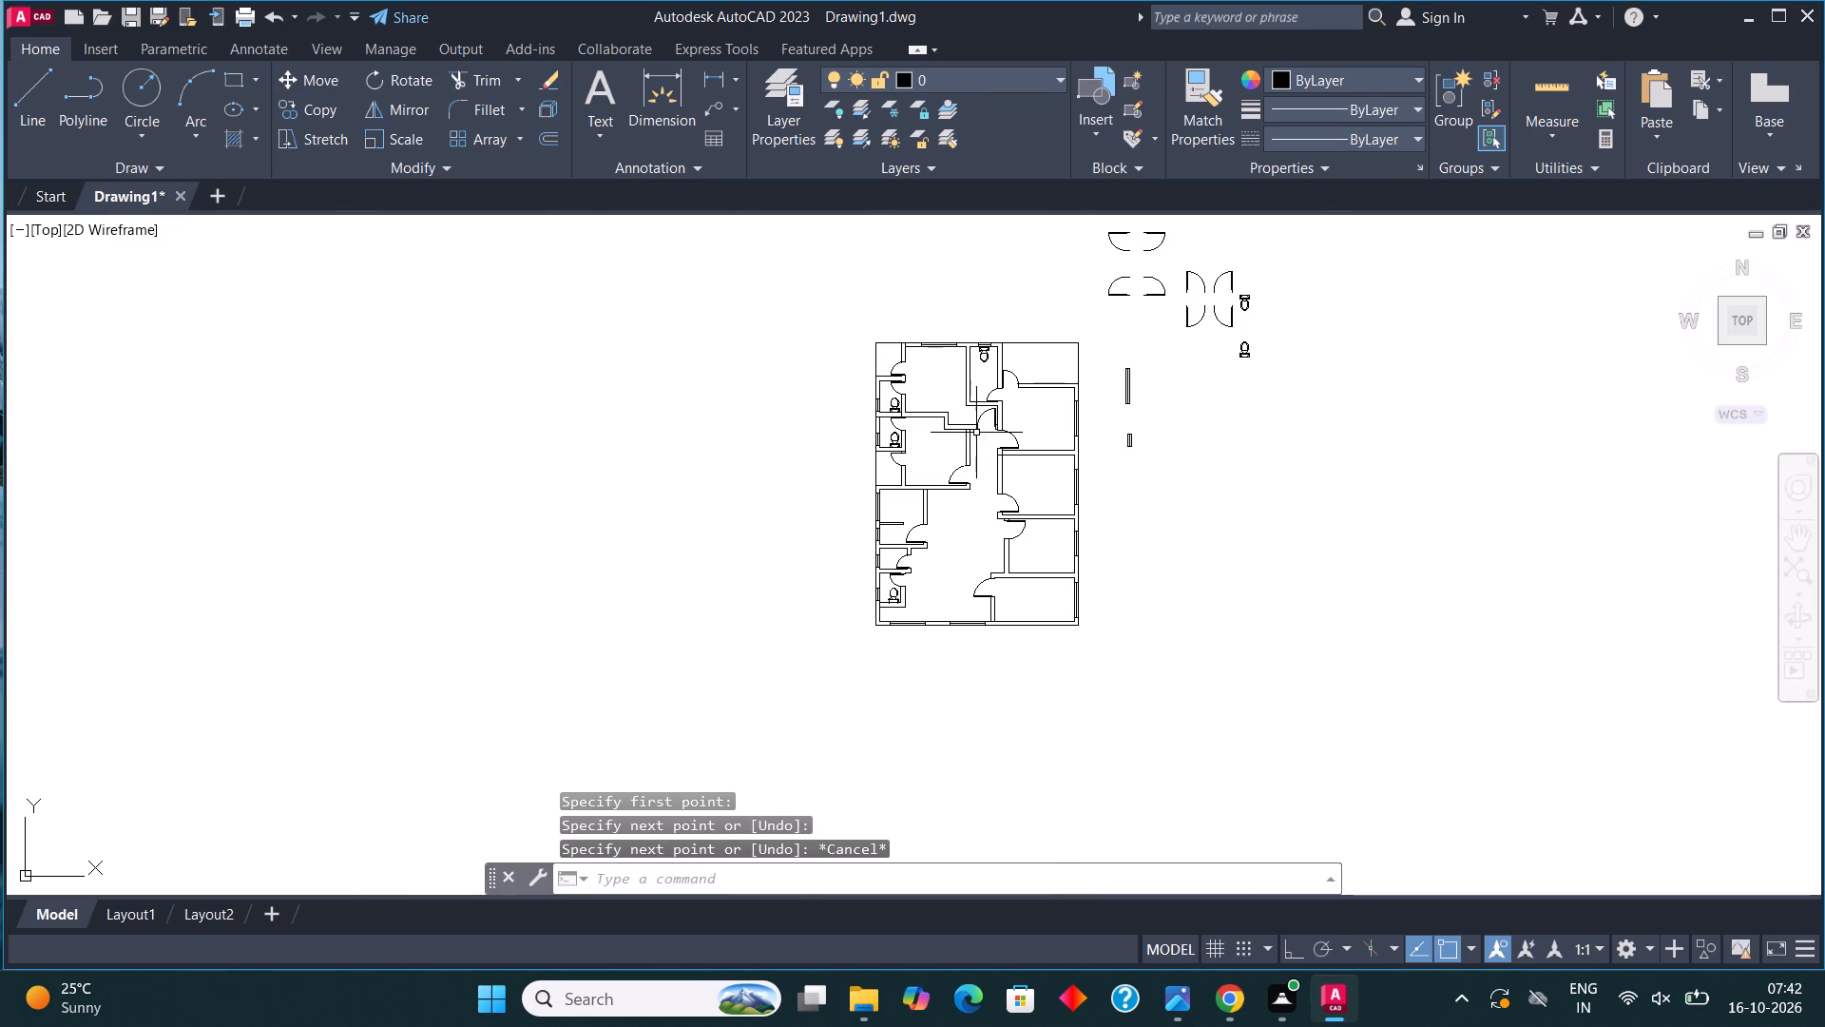
pyautogui.scroll(5, 947, 409)
pyautogui.moveTo(952, 411); pyautogui.dragTo(1055, 538, button='middle')
pyautogui.scroll(-1, 1032, 545)
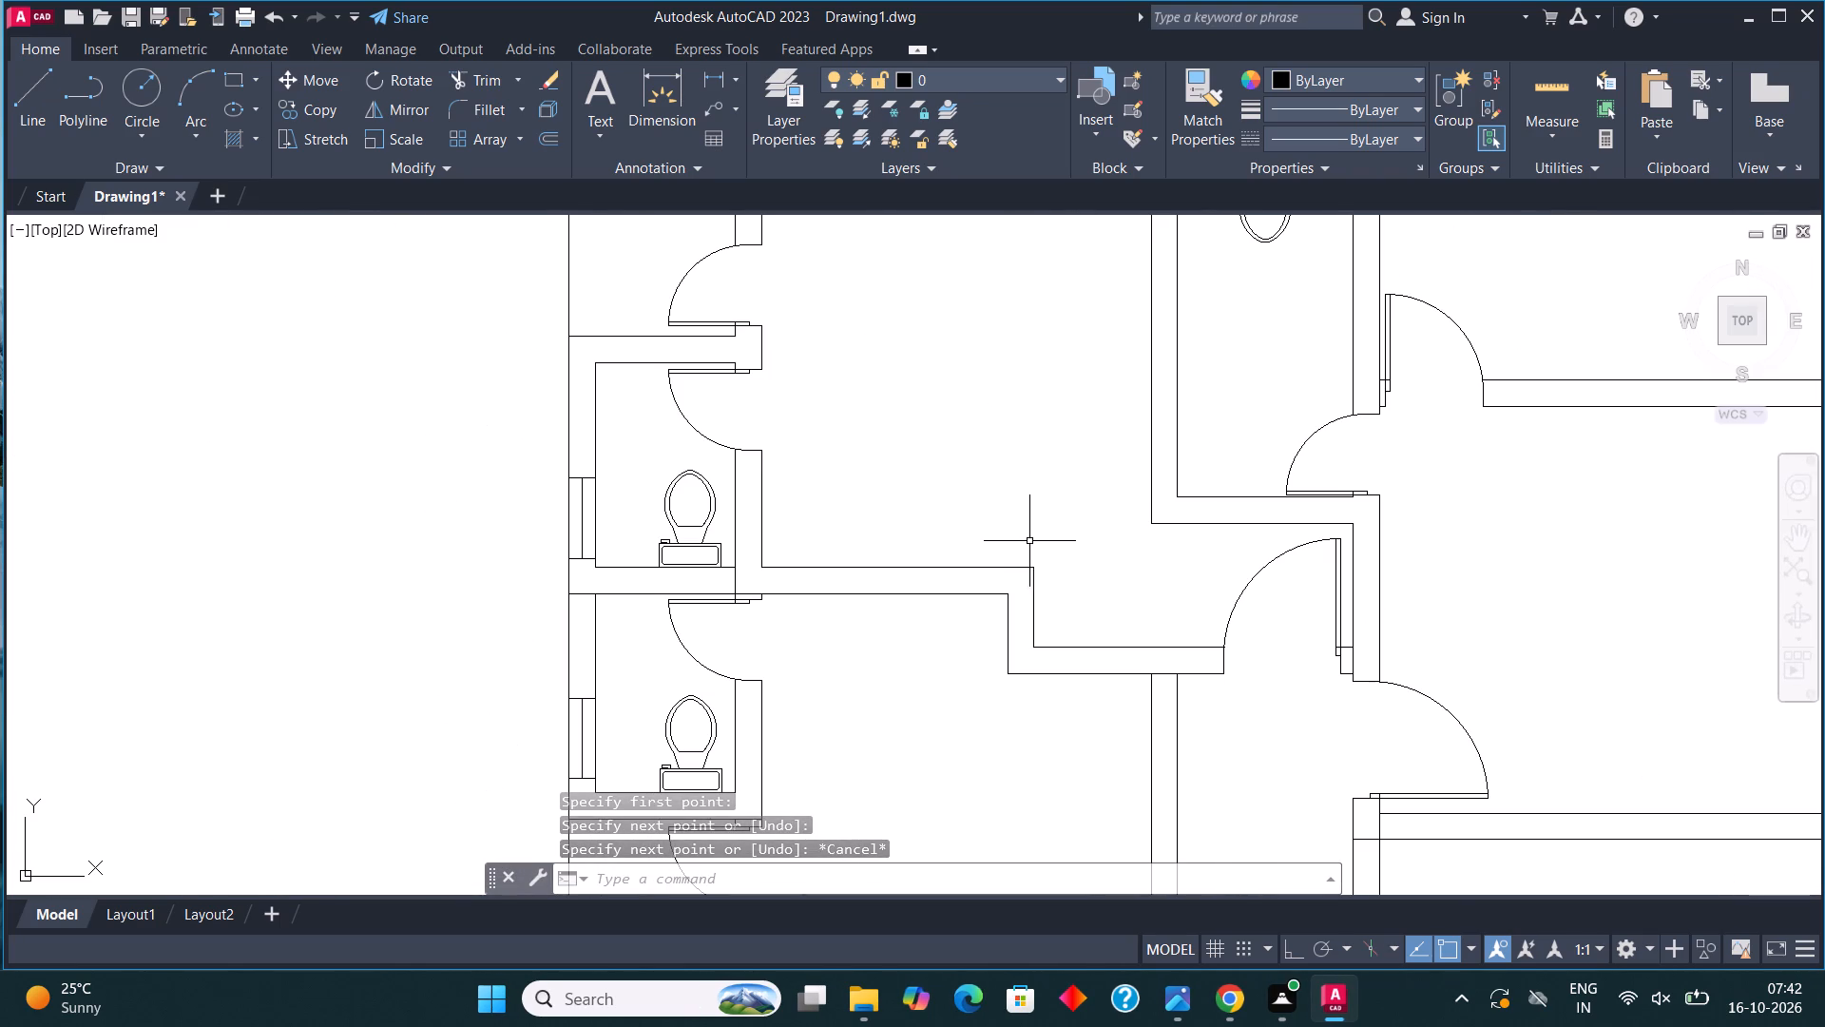
pyautogui.click(237, 76)
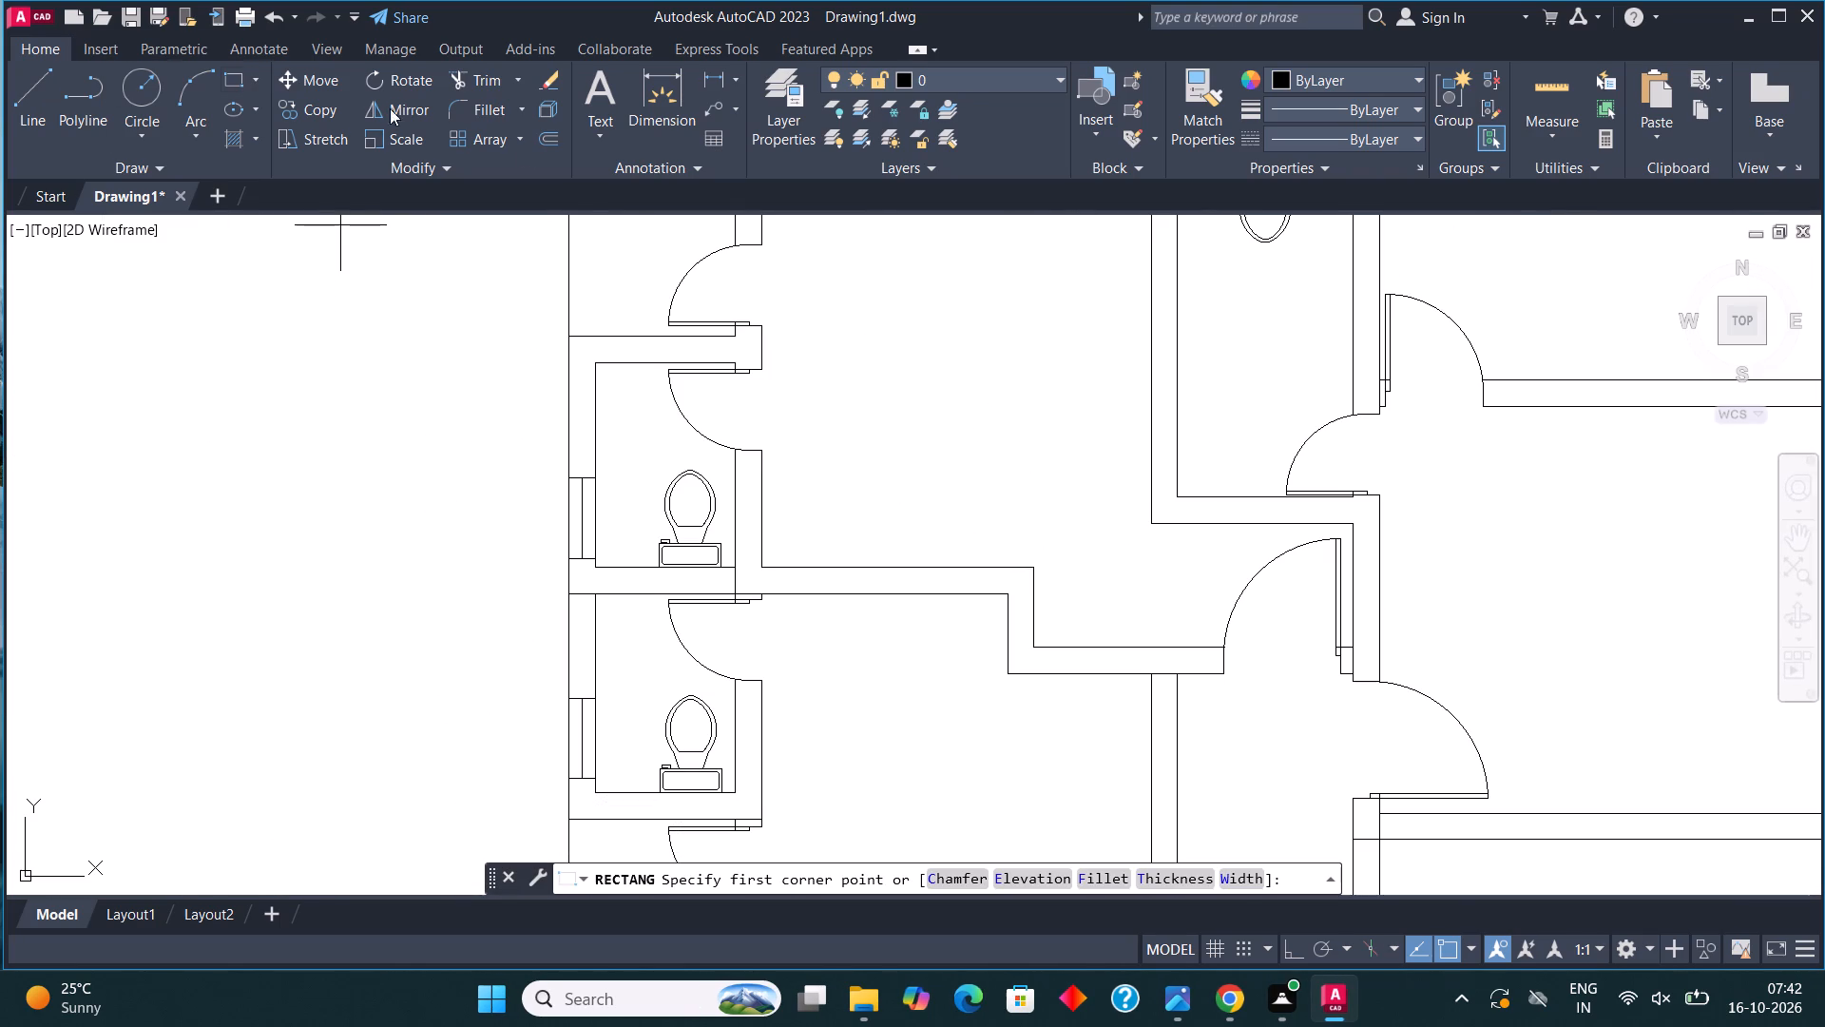
pyautogui.click(829, 563)
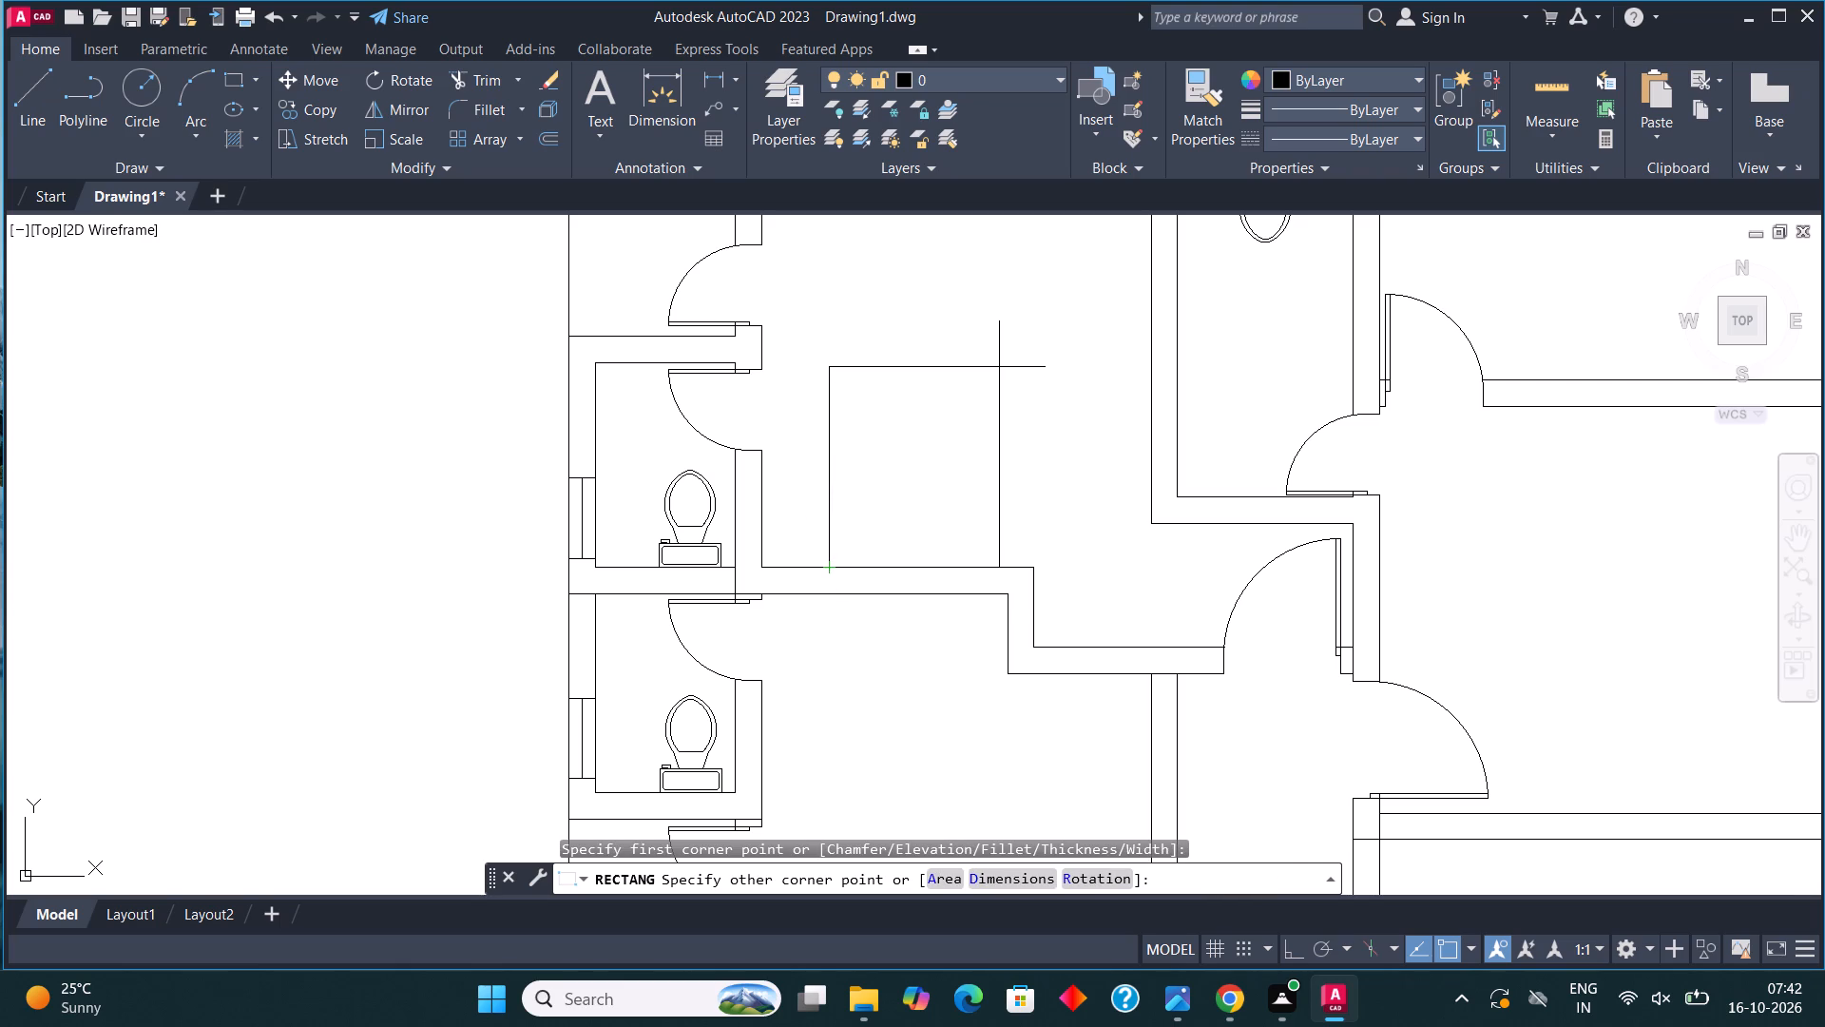
pyautogui.click(1000, 339)
# Draw a small rectangular bedside table in the corner between the bed's west side and the bedroom's west wall.
pyautogui.moveTo(930, 428); pyautogui.dragTo(855, 503, button='middle')
pyautogui.click(244, 80)
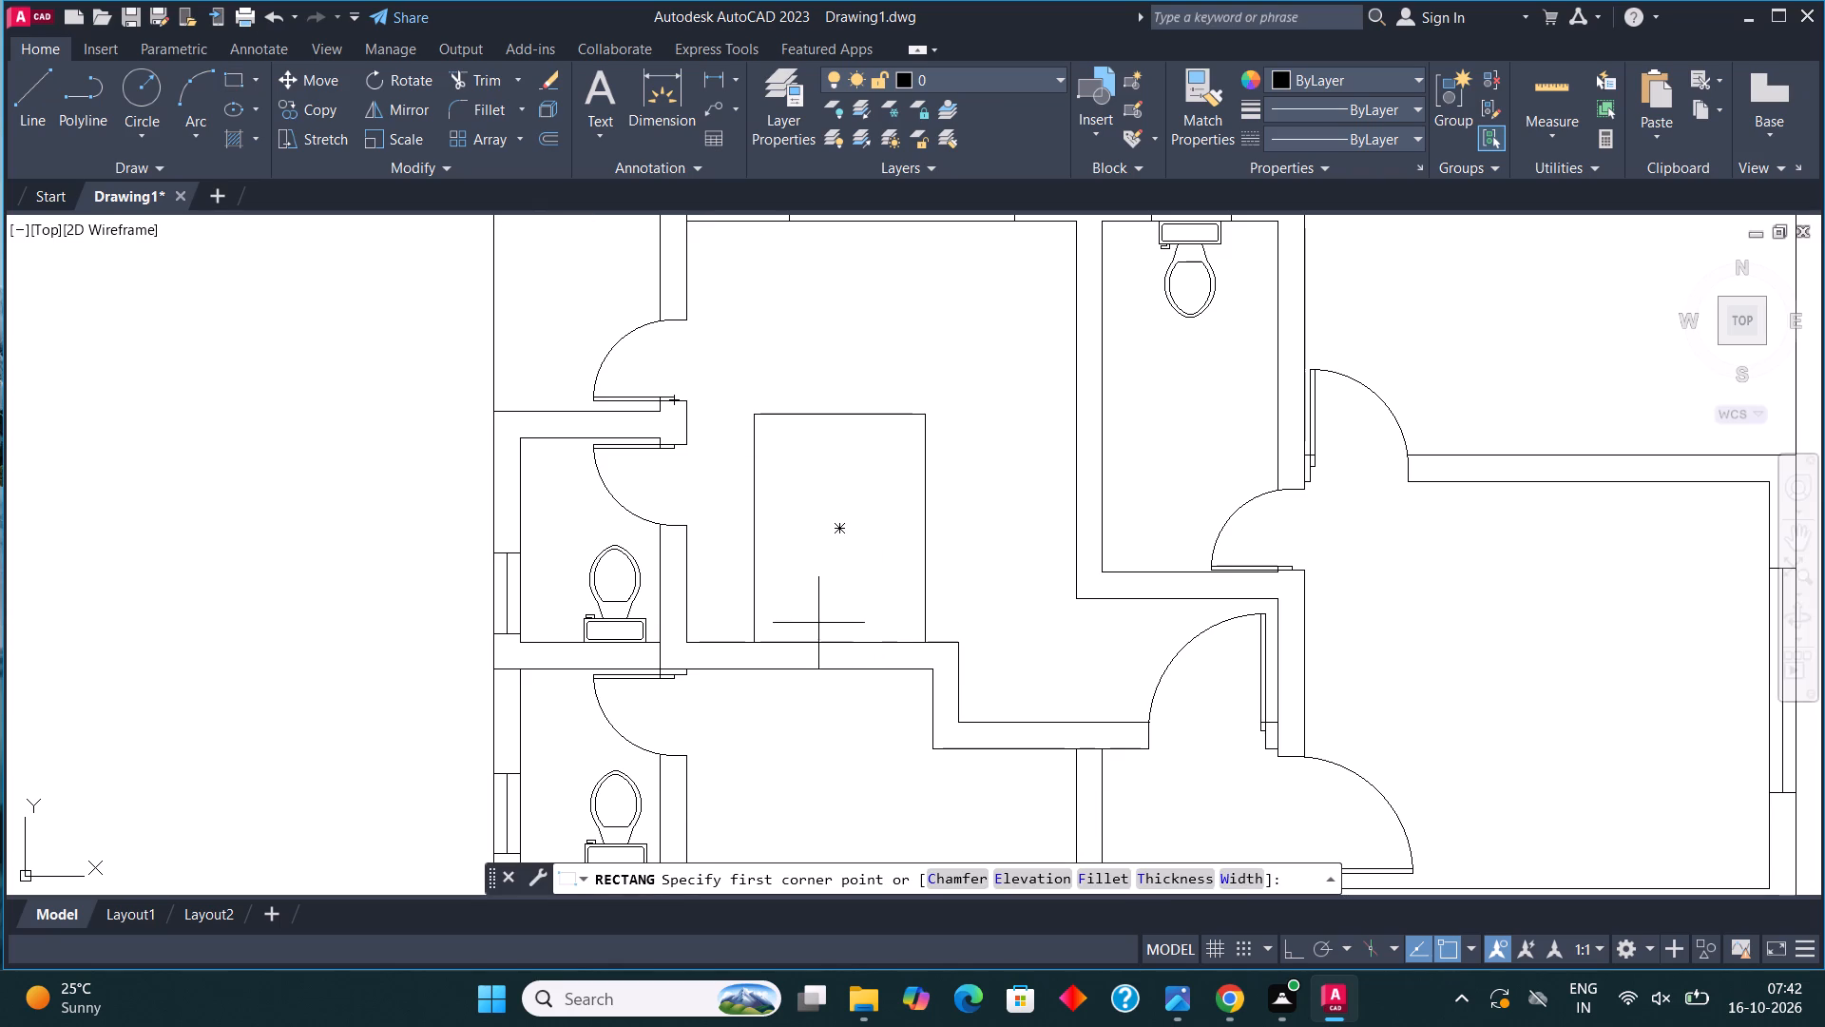
pyautogui.scroll(2, 755, 644)
pyautogui.click(749, 644)
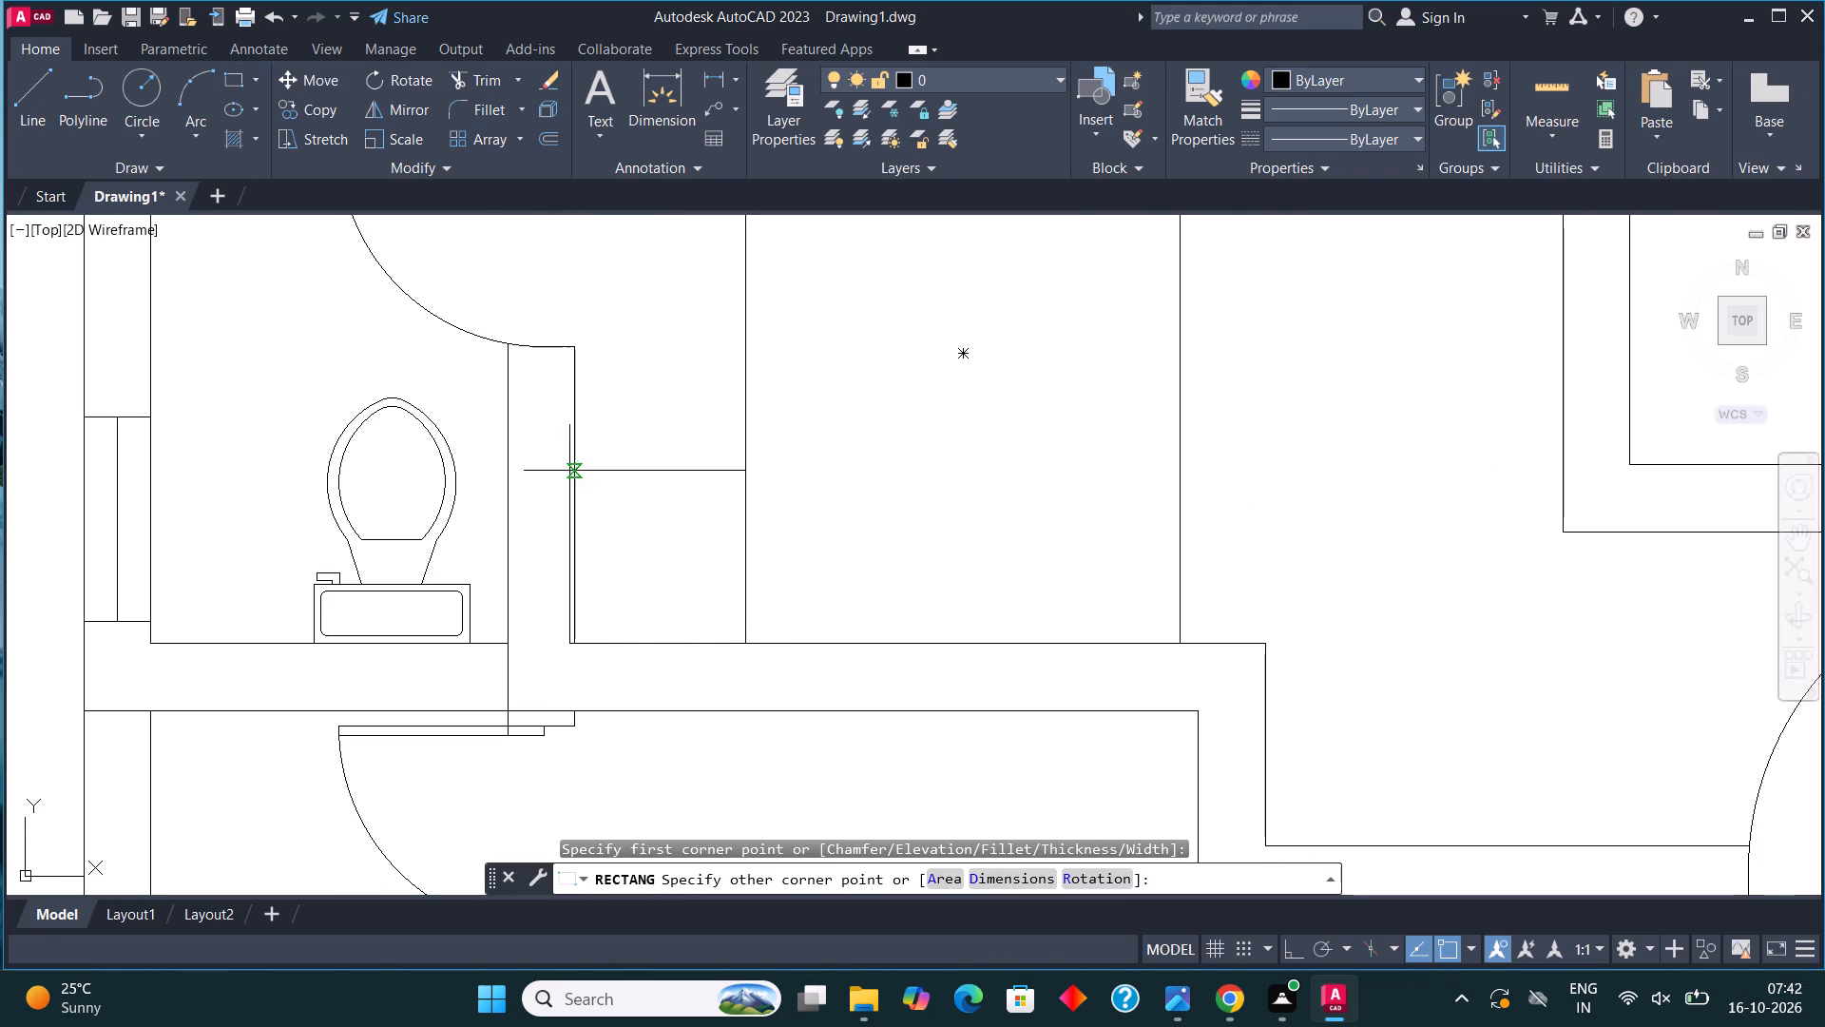
pyautogui.click(579, 484)
# Draw a lamp symbol on the bedside table, as a centred circle crossed by a vertical and a horizontal line.
pyautogui.scroll(-3, 767, 439)
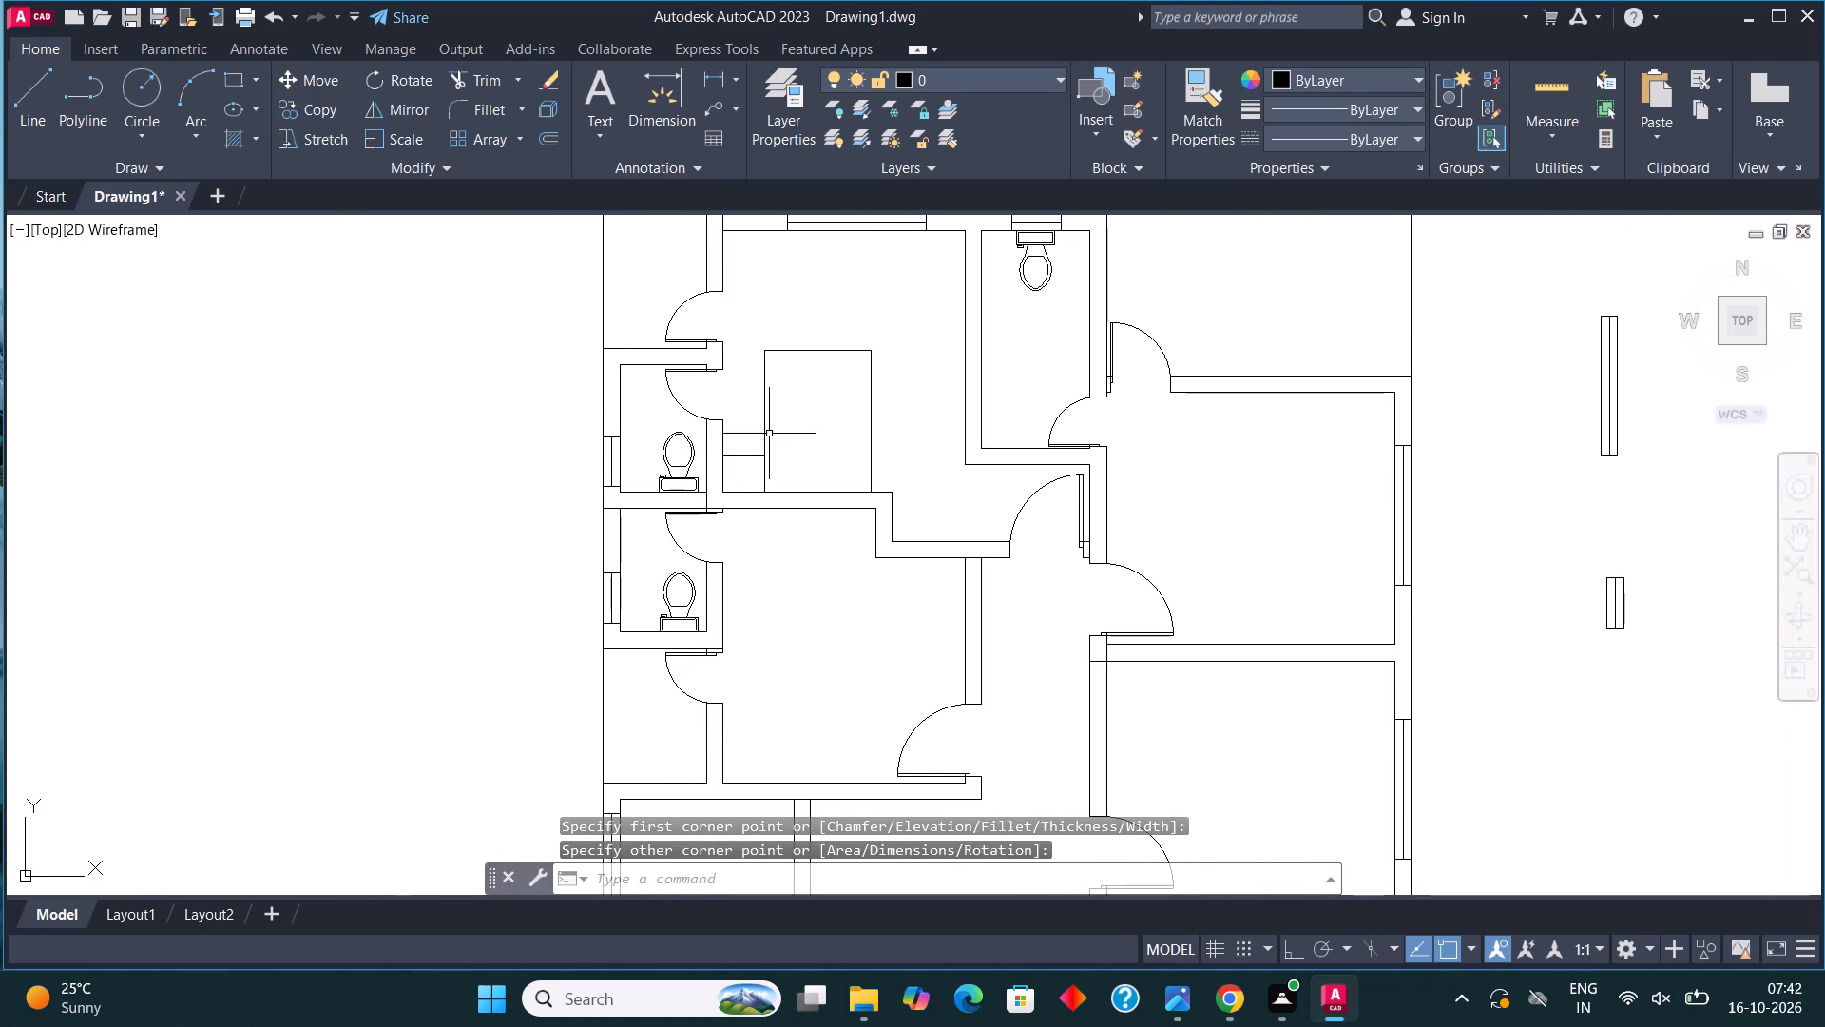
pyautogui.scroll(3, 768, 434)
pyautogui.click(124, 74)
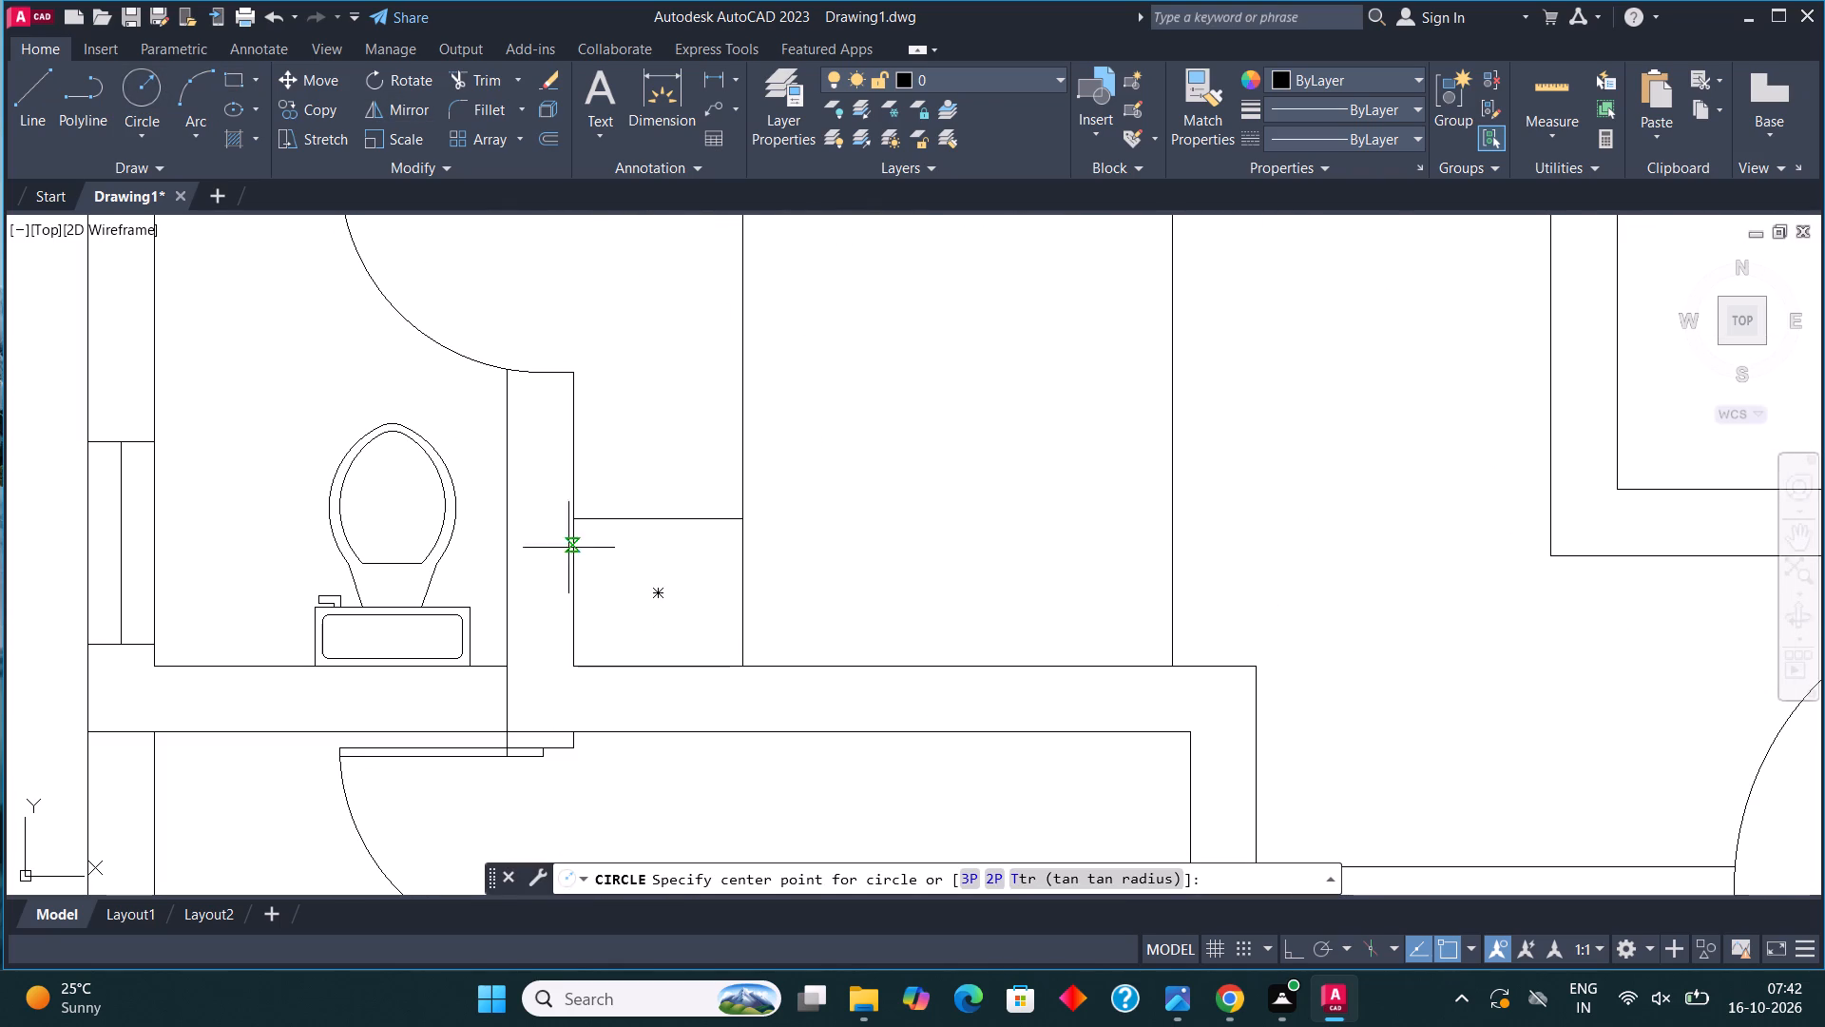
pyautogui.click(657, 596)
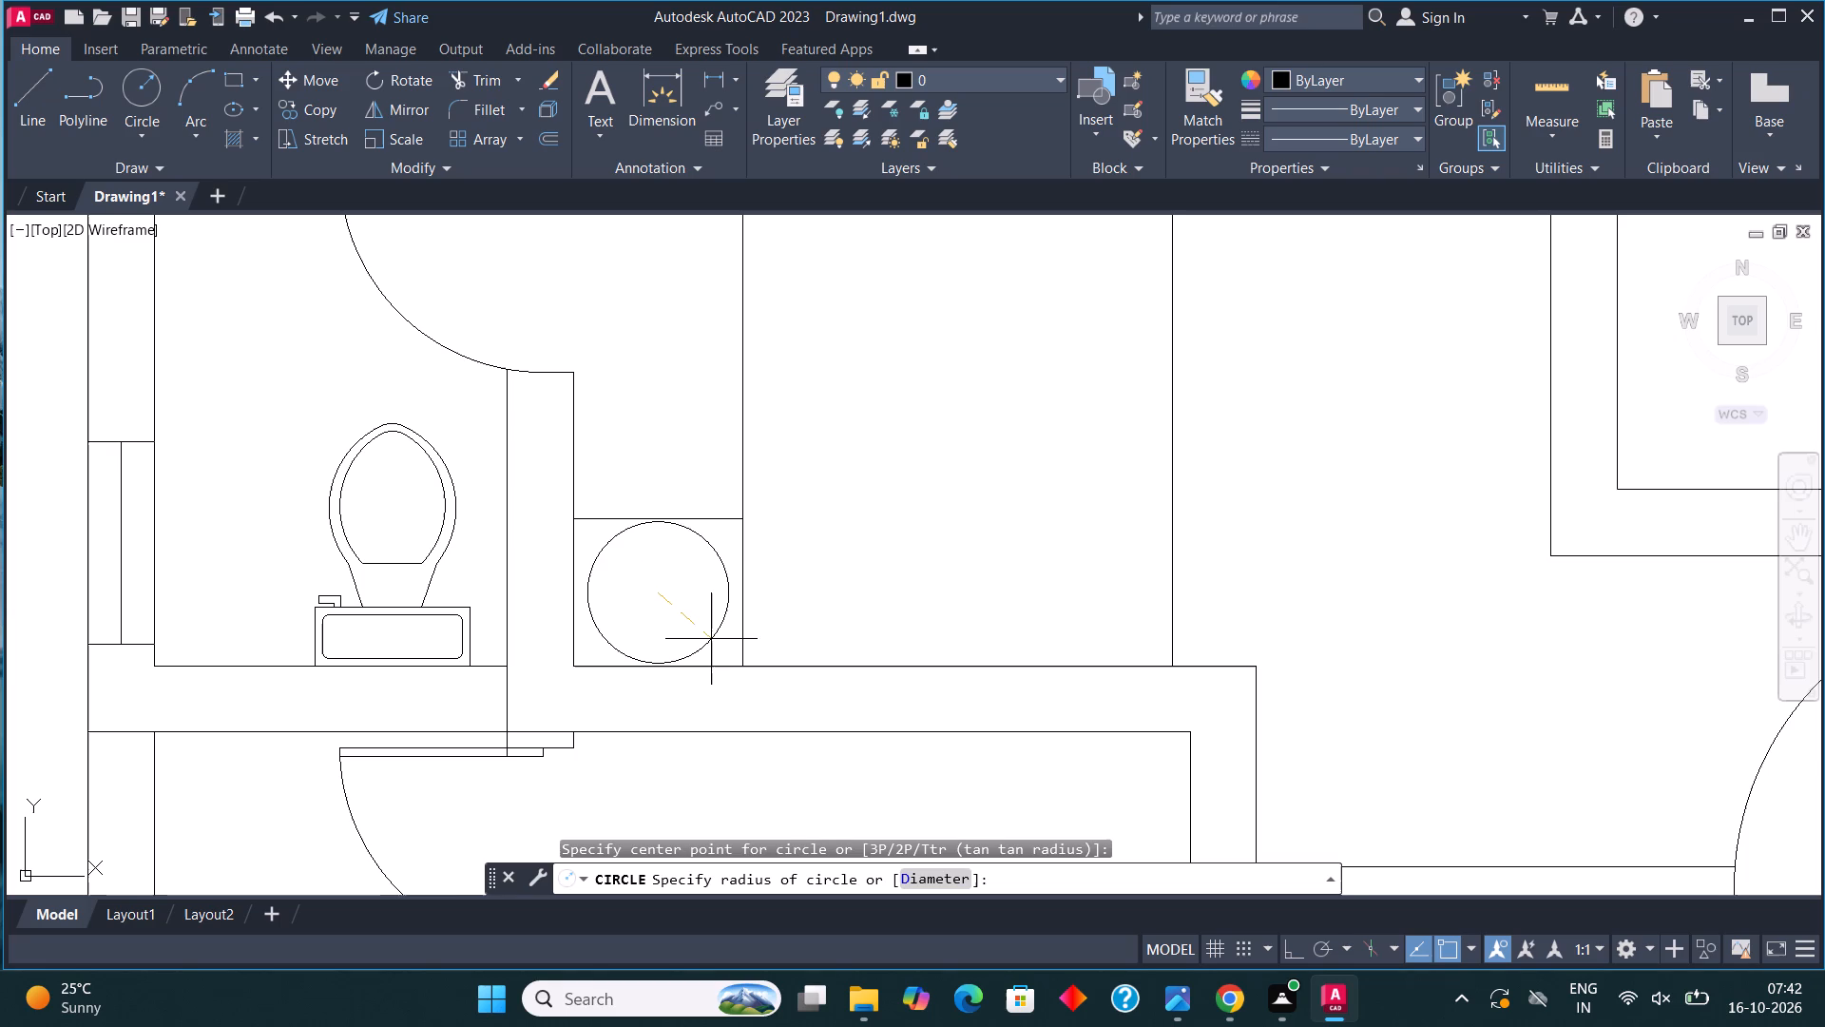
pyautogui.click(699, 630)
pyautogui.click(53, 92)
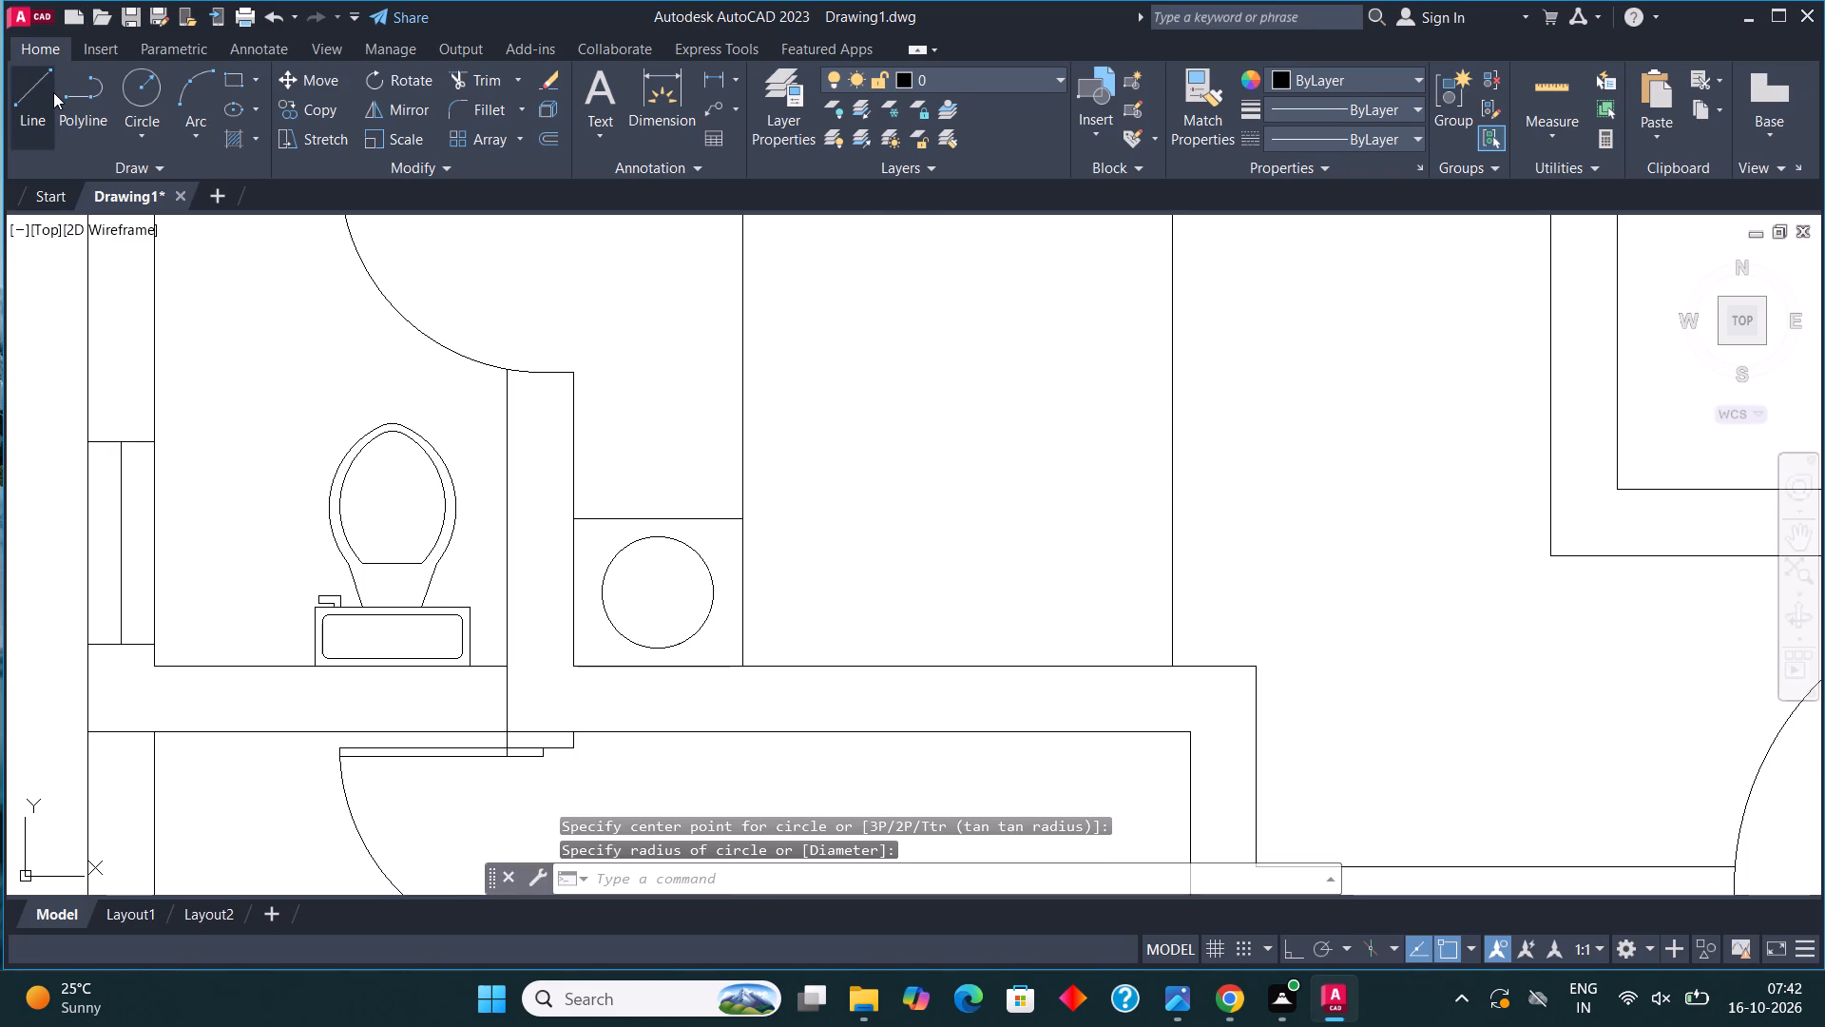
pyautogui.click(661, 600)
pyautogui.click(658, 654)
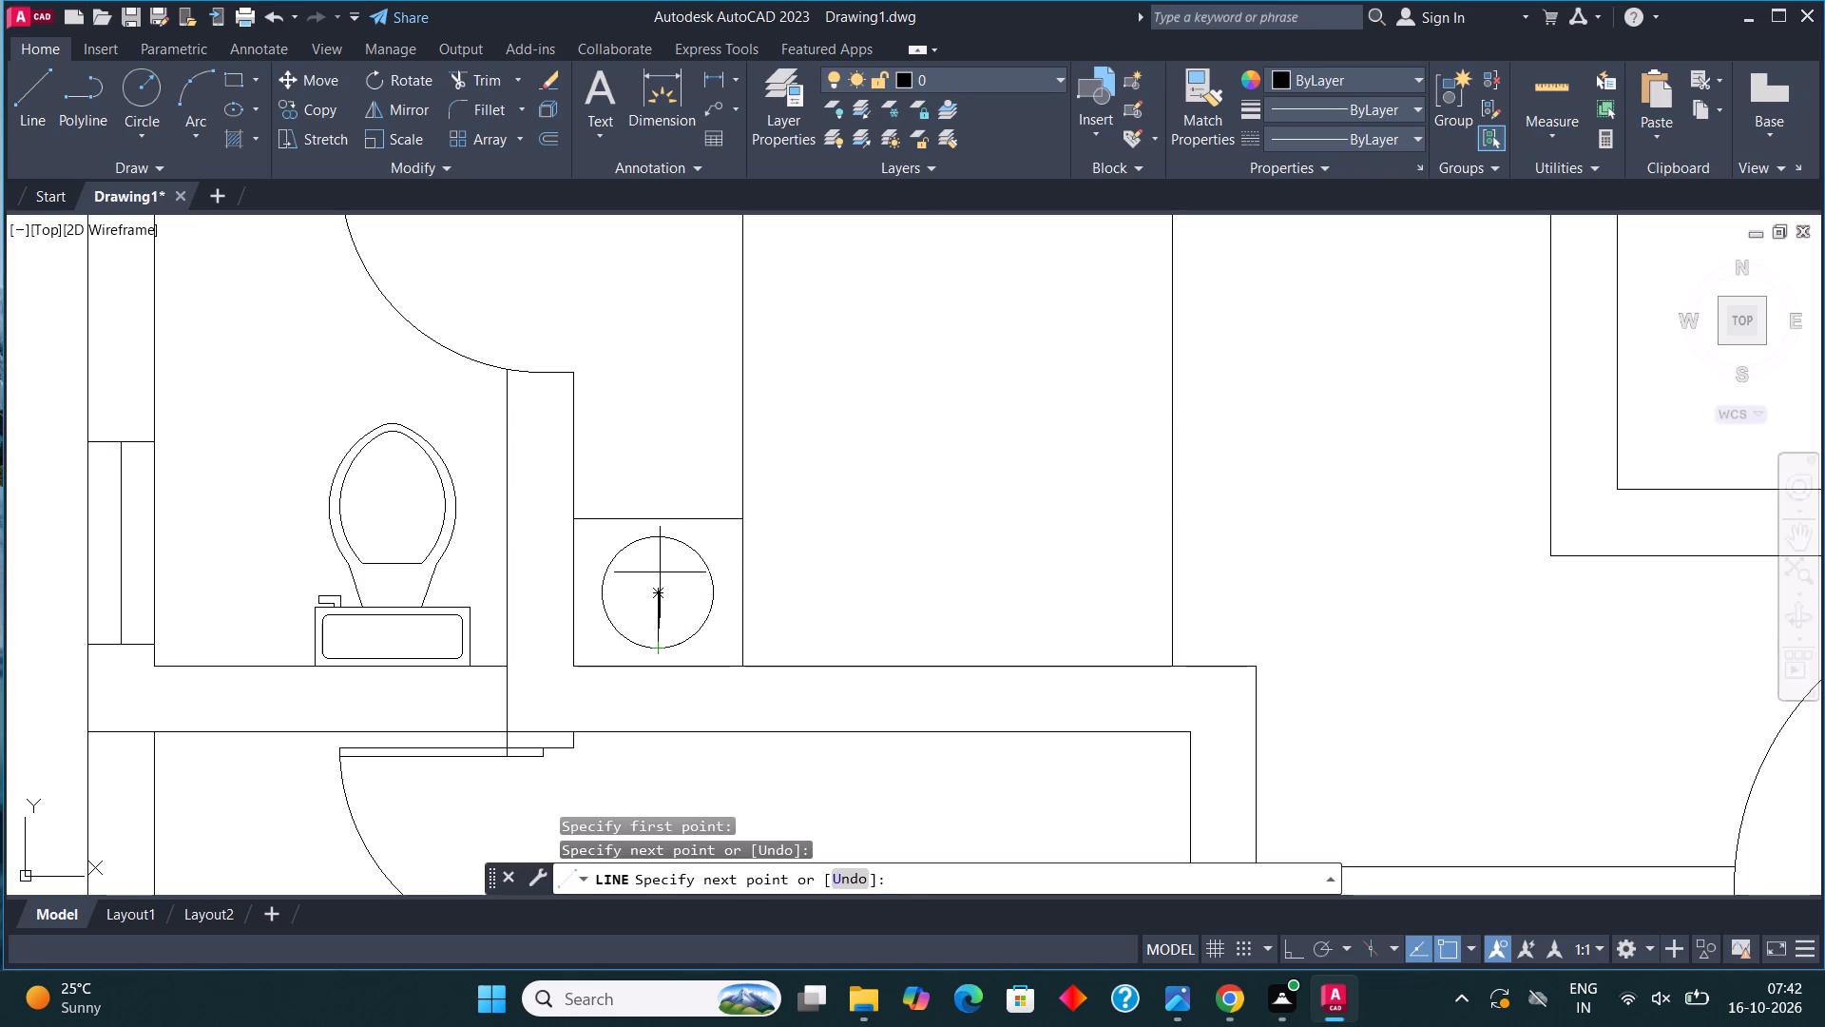
pyautogui.click(660, 546)
pyautogui.click(20, 87)
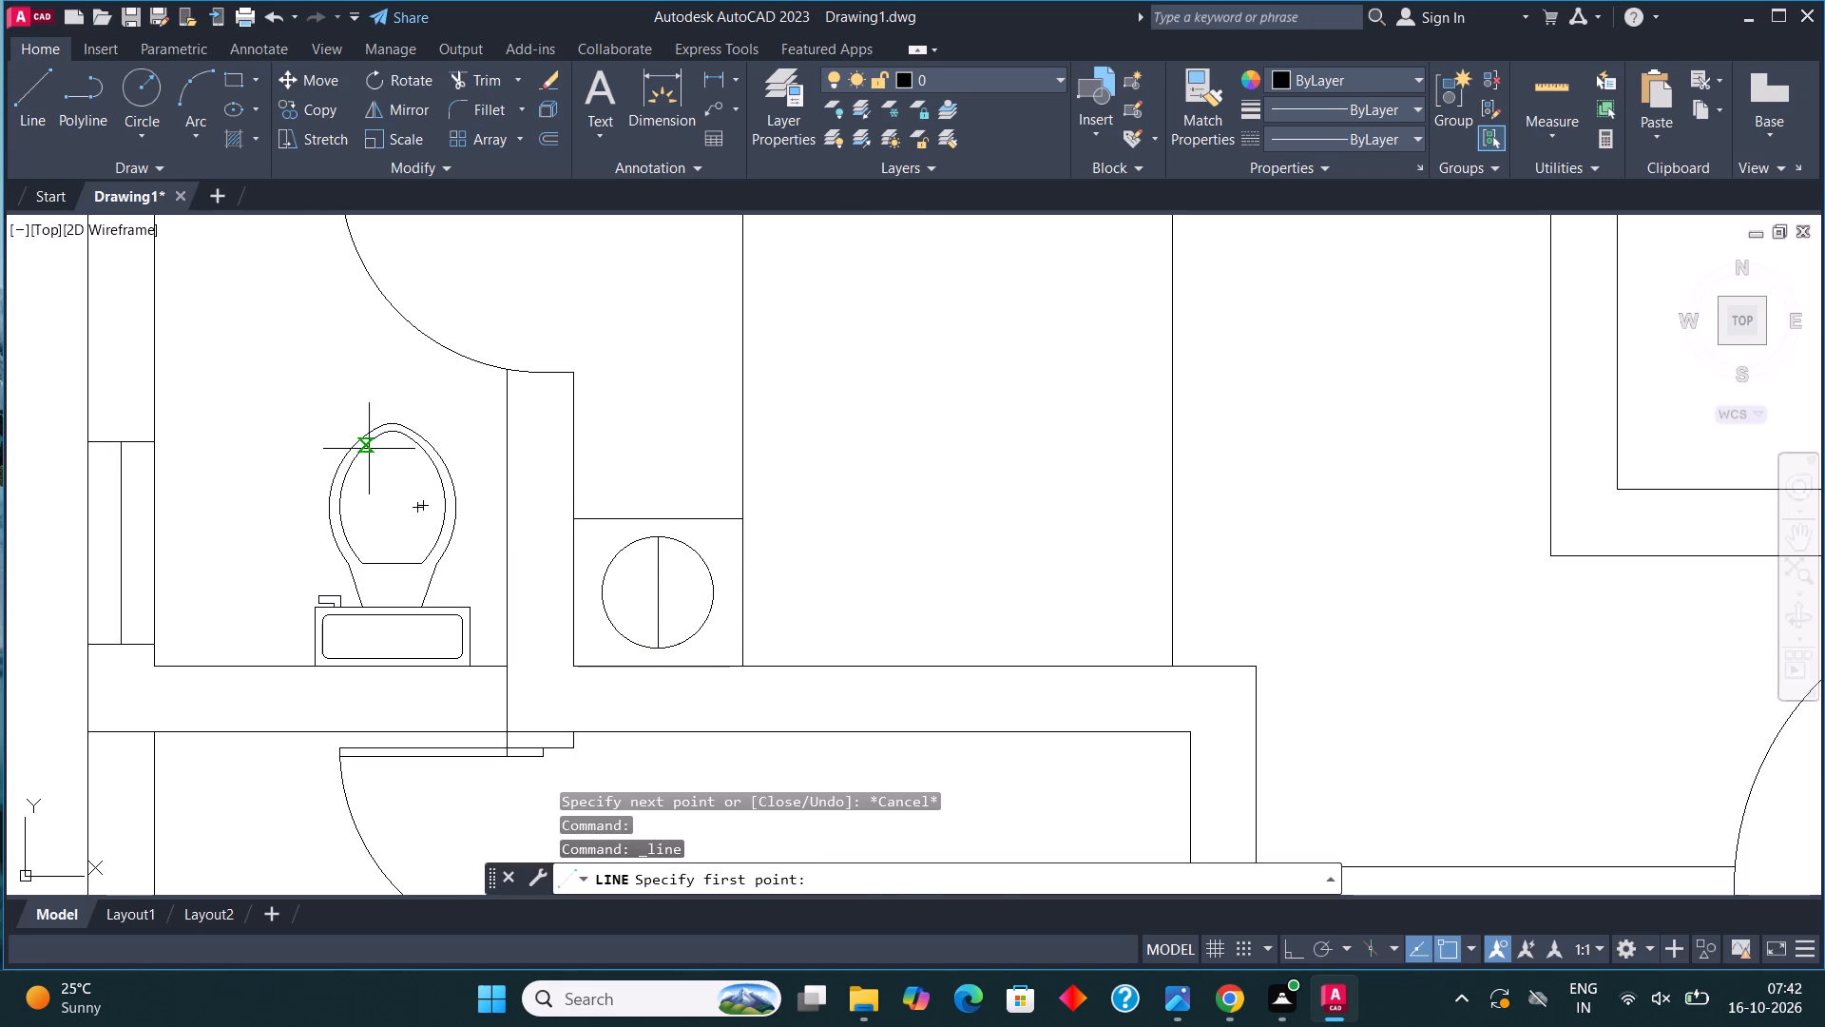
pyautogui.click(600, 589)
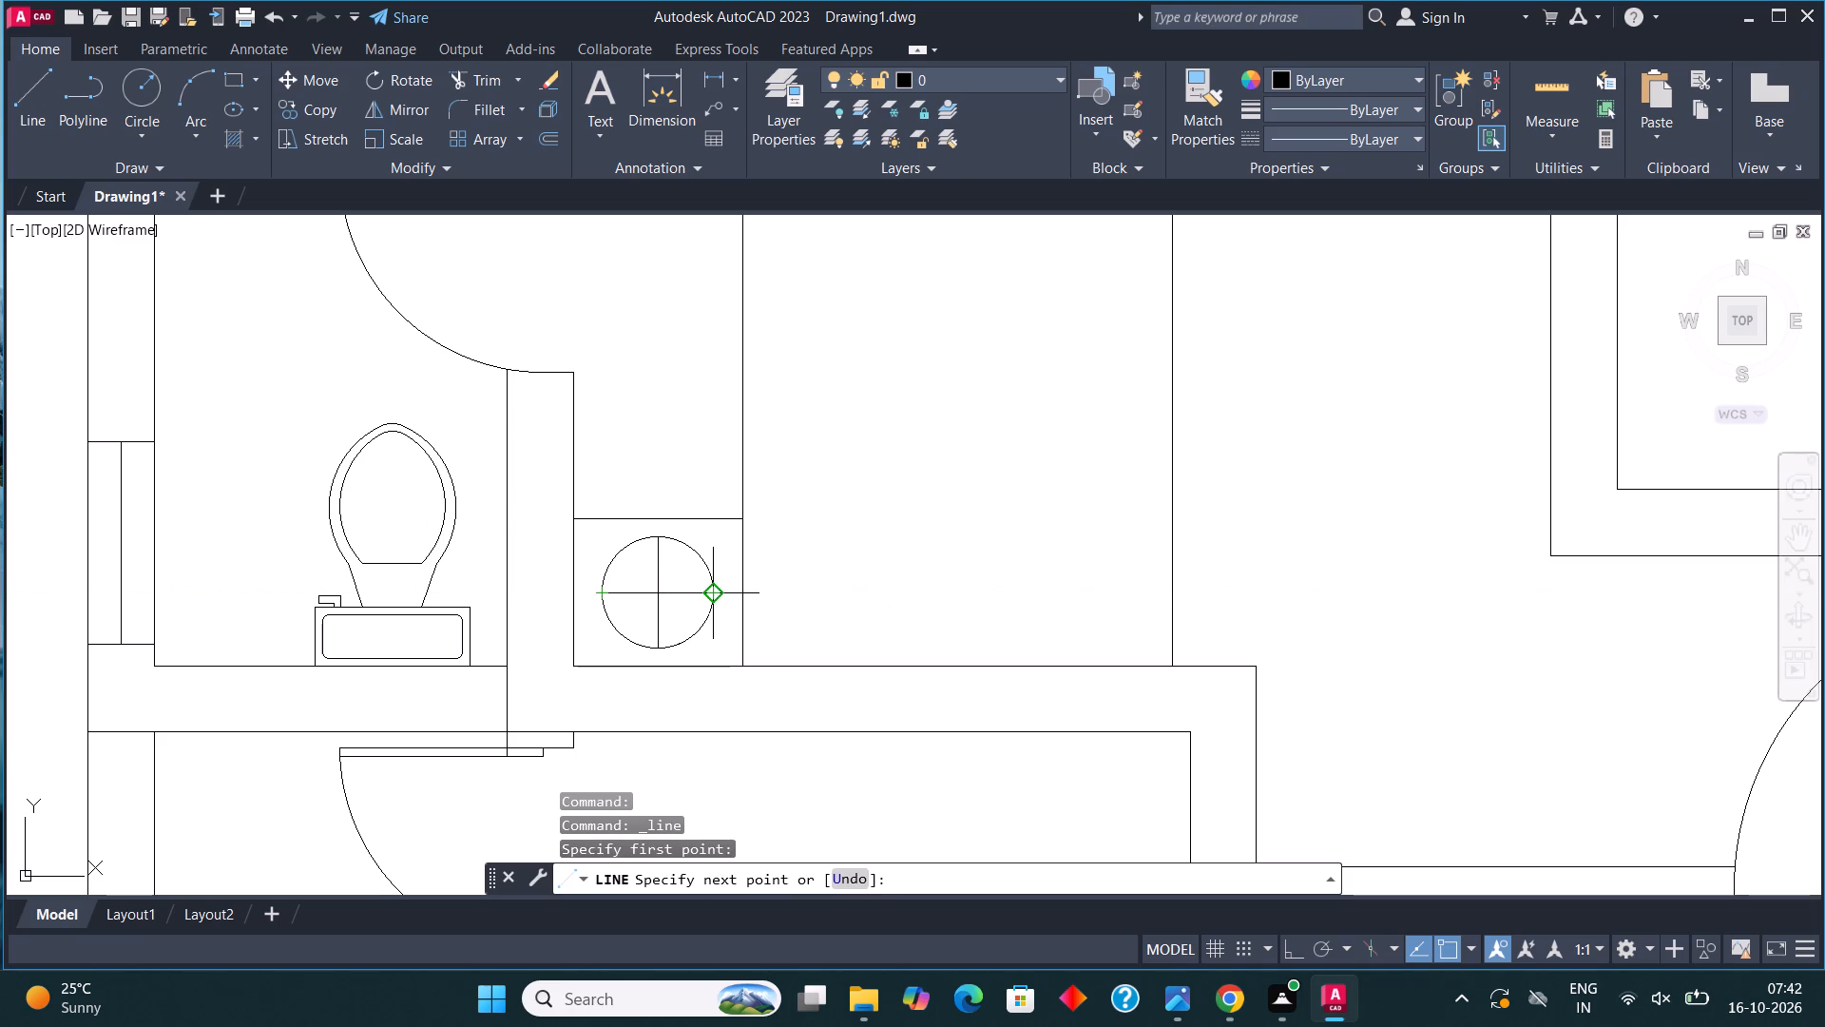
pyautogui.click(712, 593)
pyautogui.press('Escape')
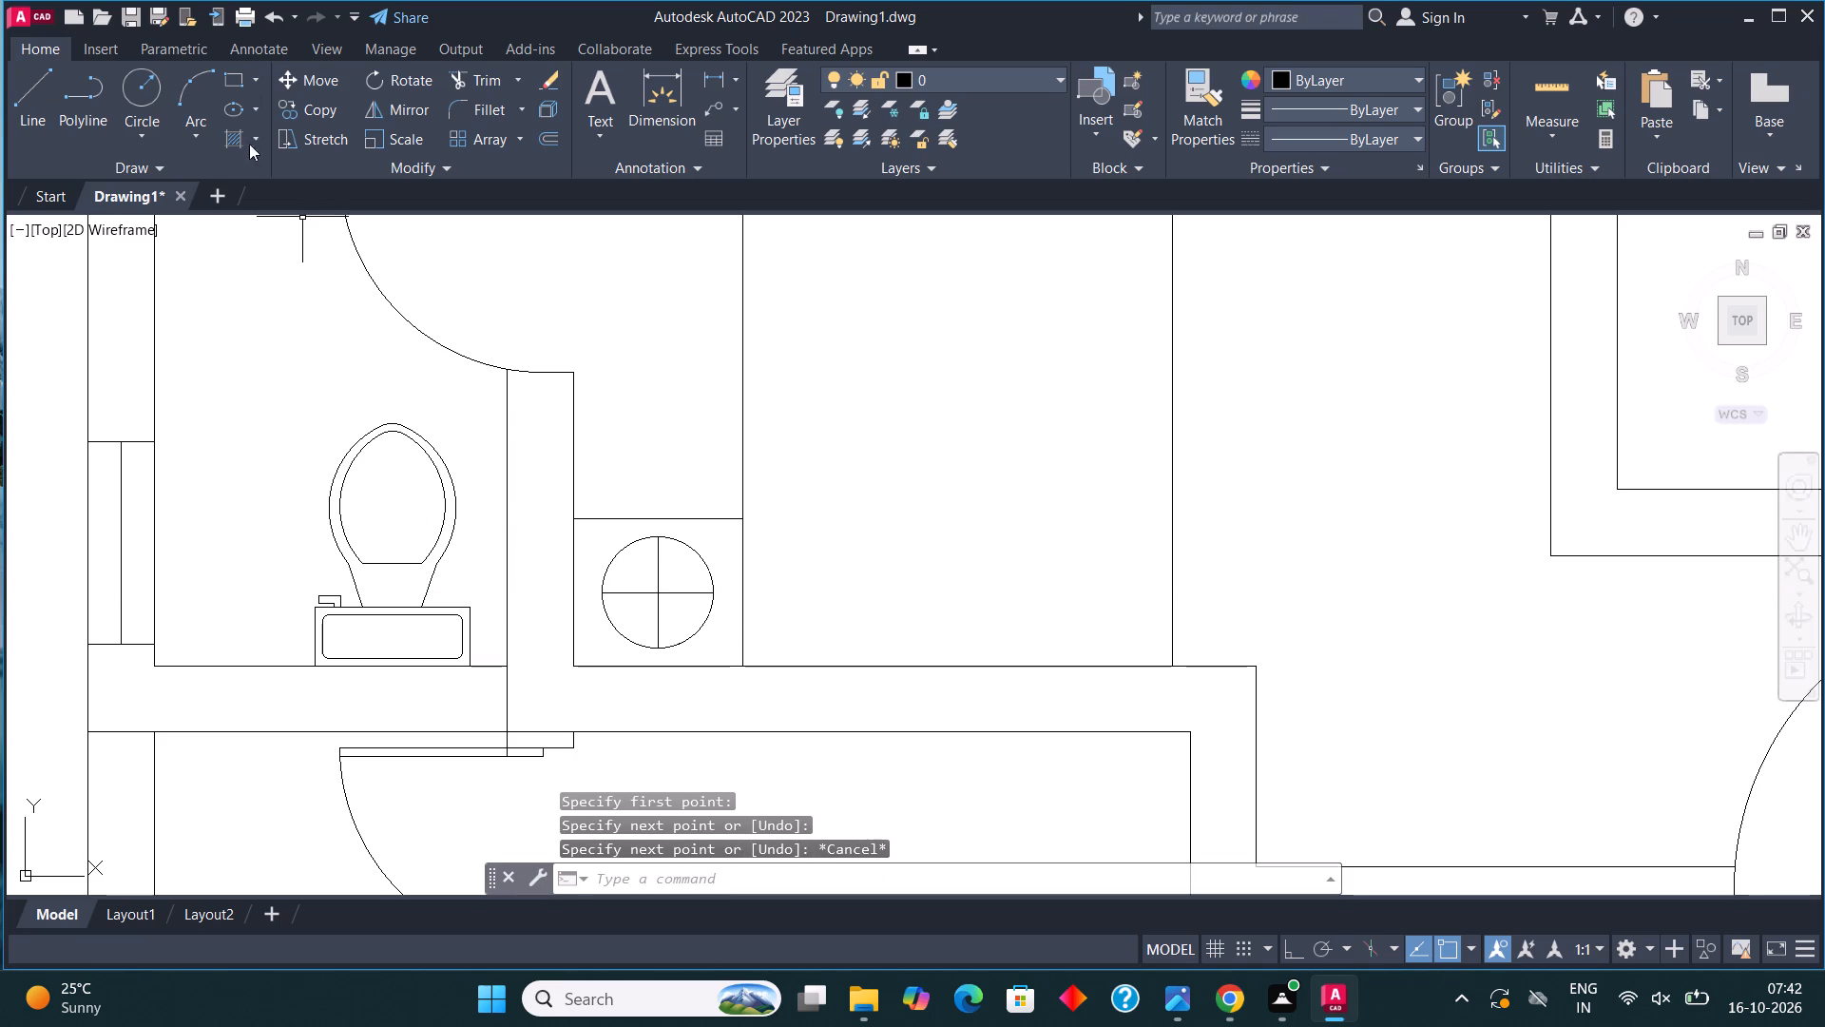
# Draw a rectangular pillow at the head of the northwest bedroom's bed, beside the bedside table.
pyautogui.click(231, 85)
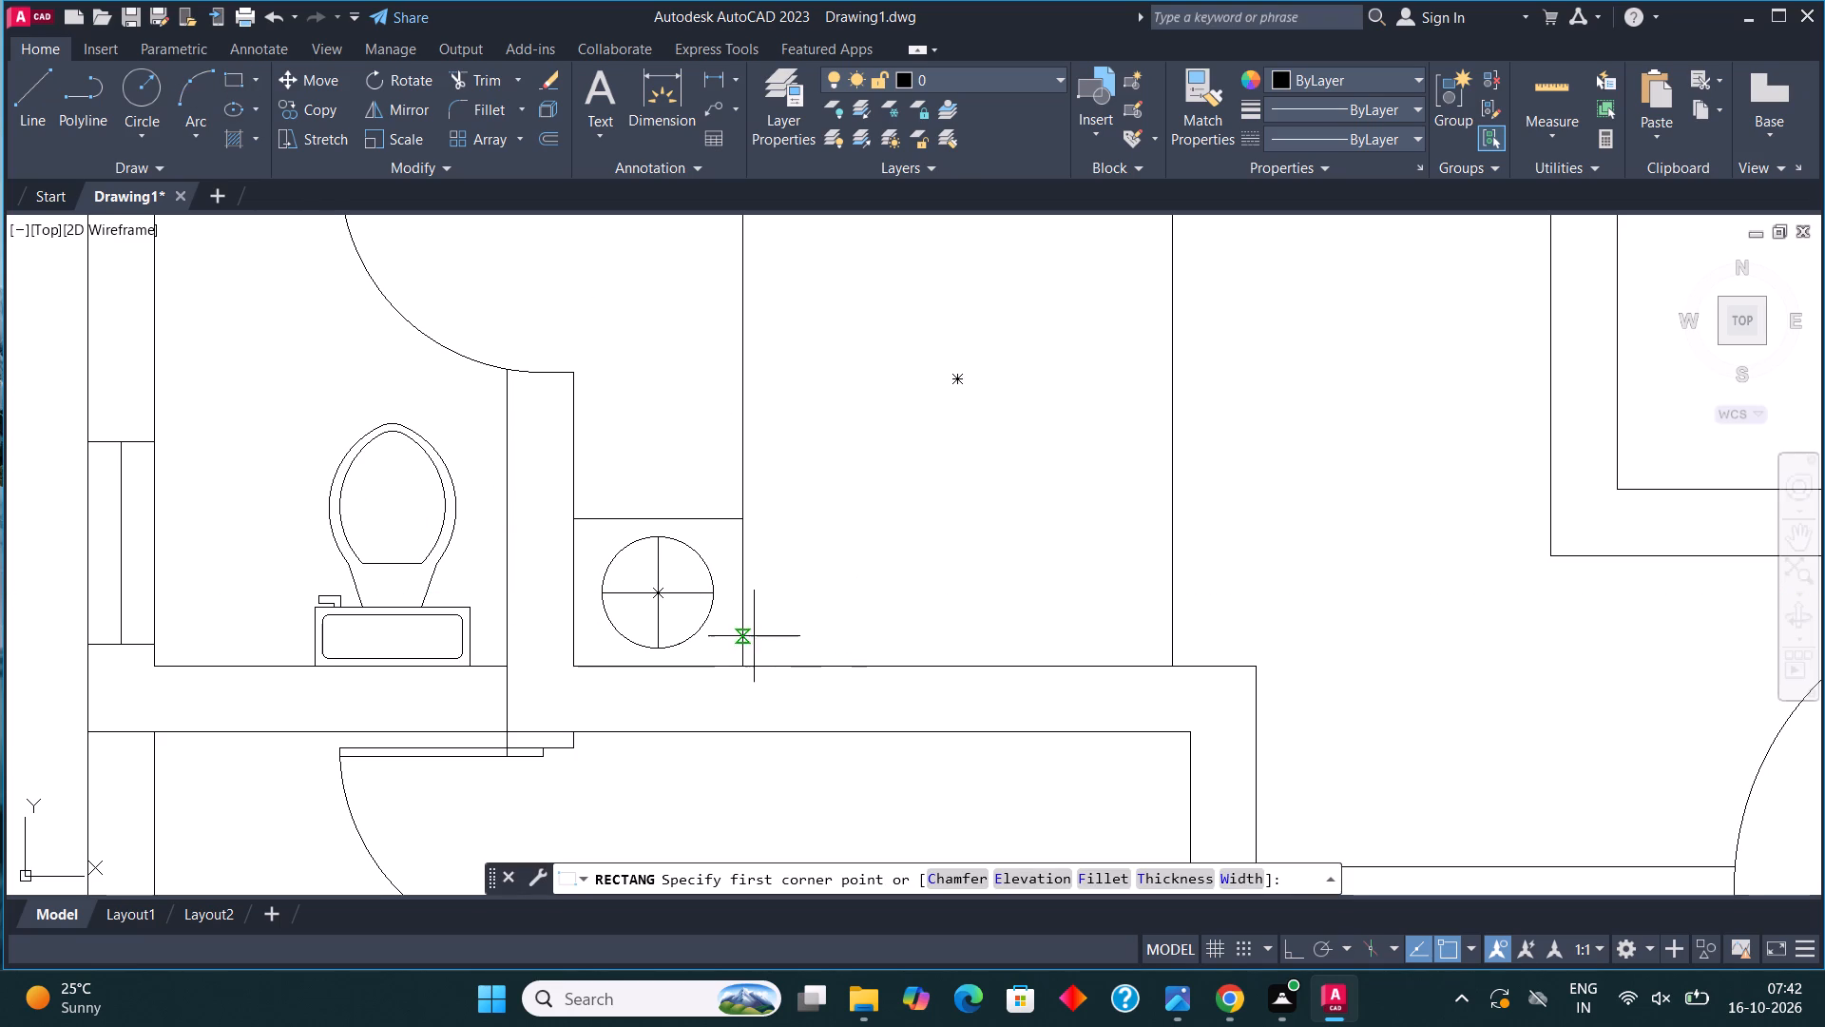
pyautogui.click(757, 616)
pyautogui.click(933, 522)
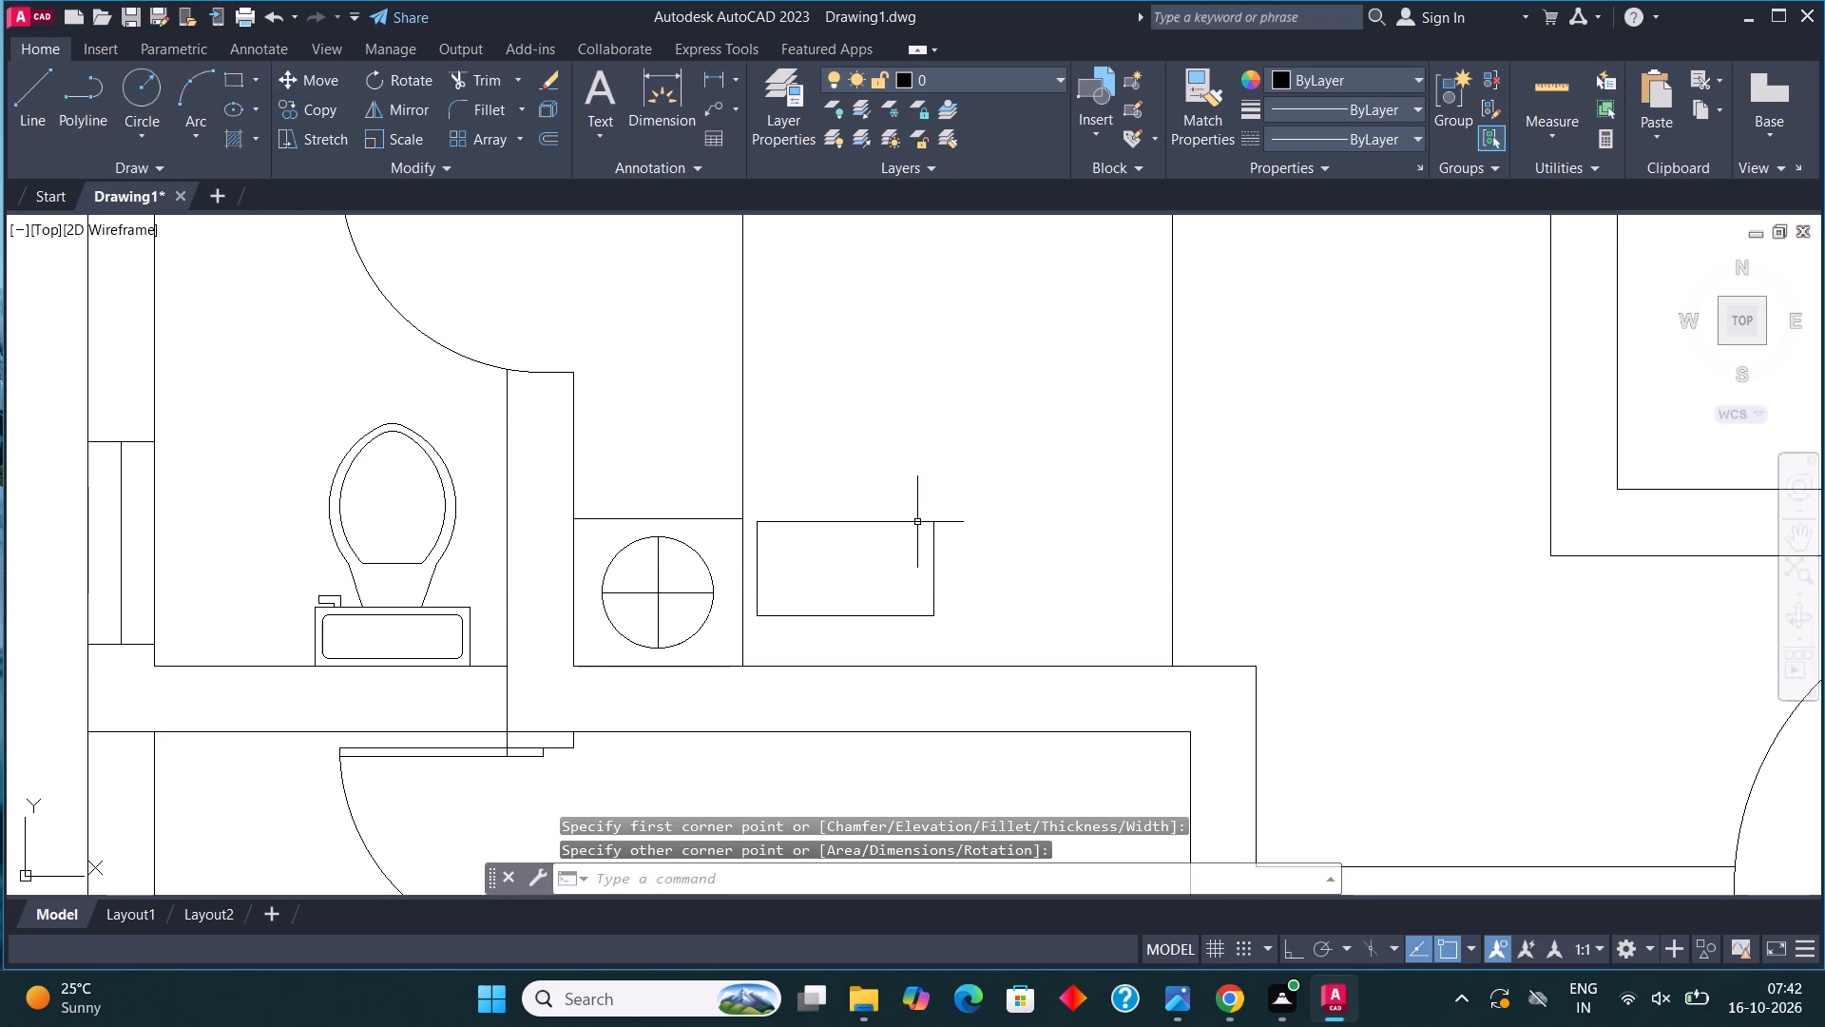
# Copy the pillow rectangle horizontally, with ortho on, to the east half of the bed's head.
pyautogui.click(911, 522)
pyautogui.click(325, 112)
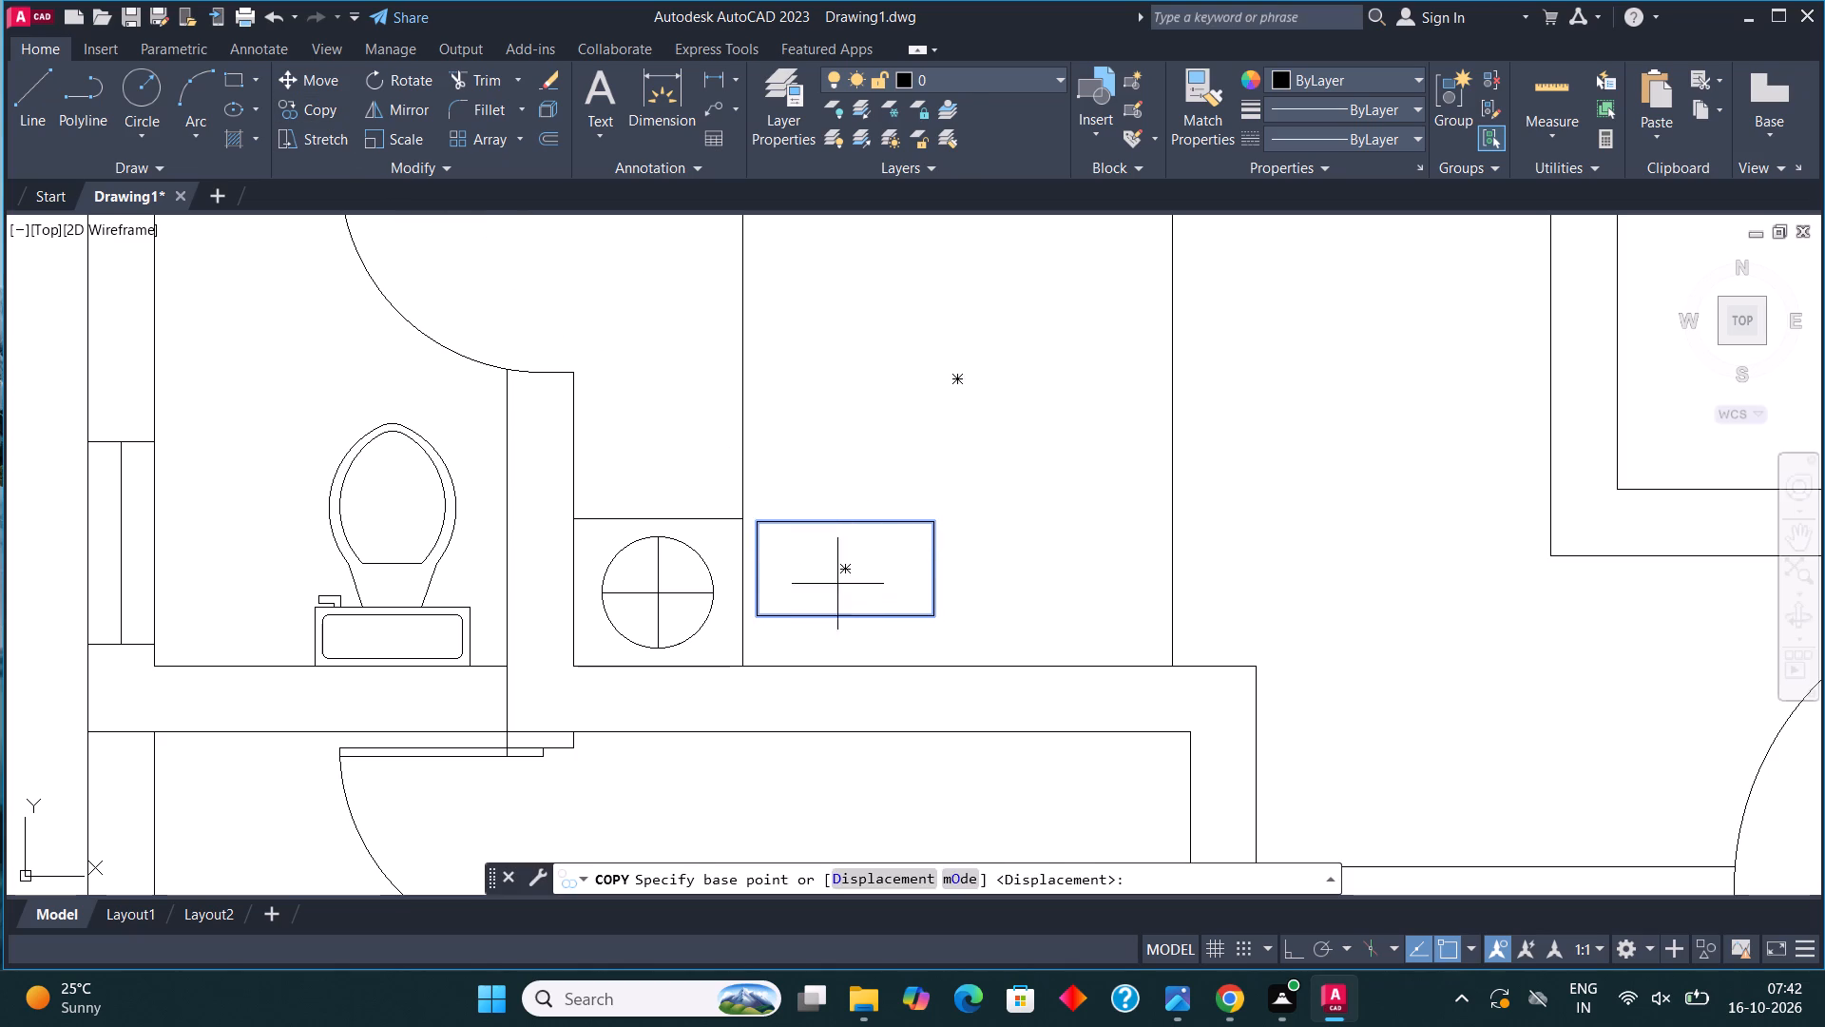
pyautogui.click(828, 567)
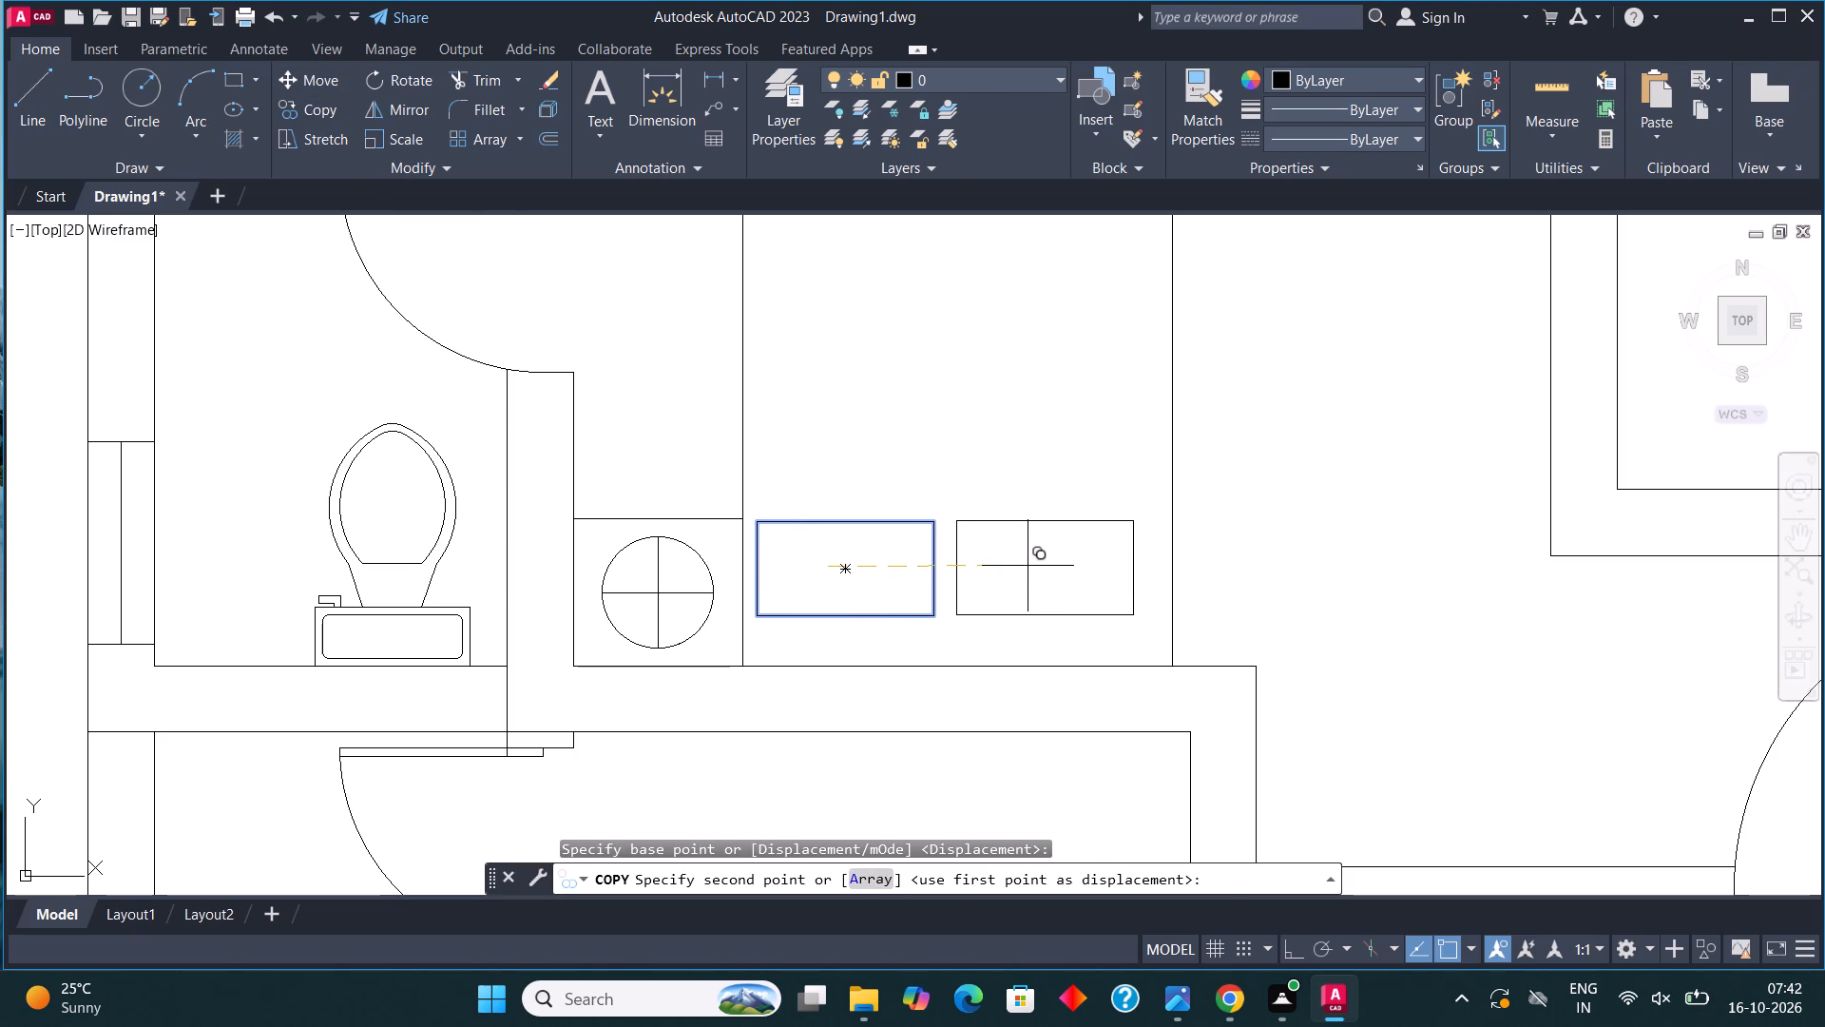
pyautogui.press('F8')
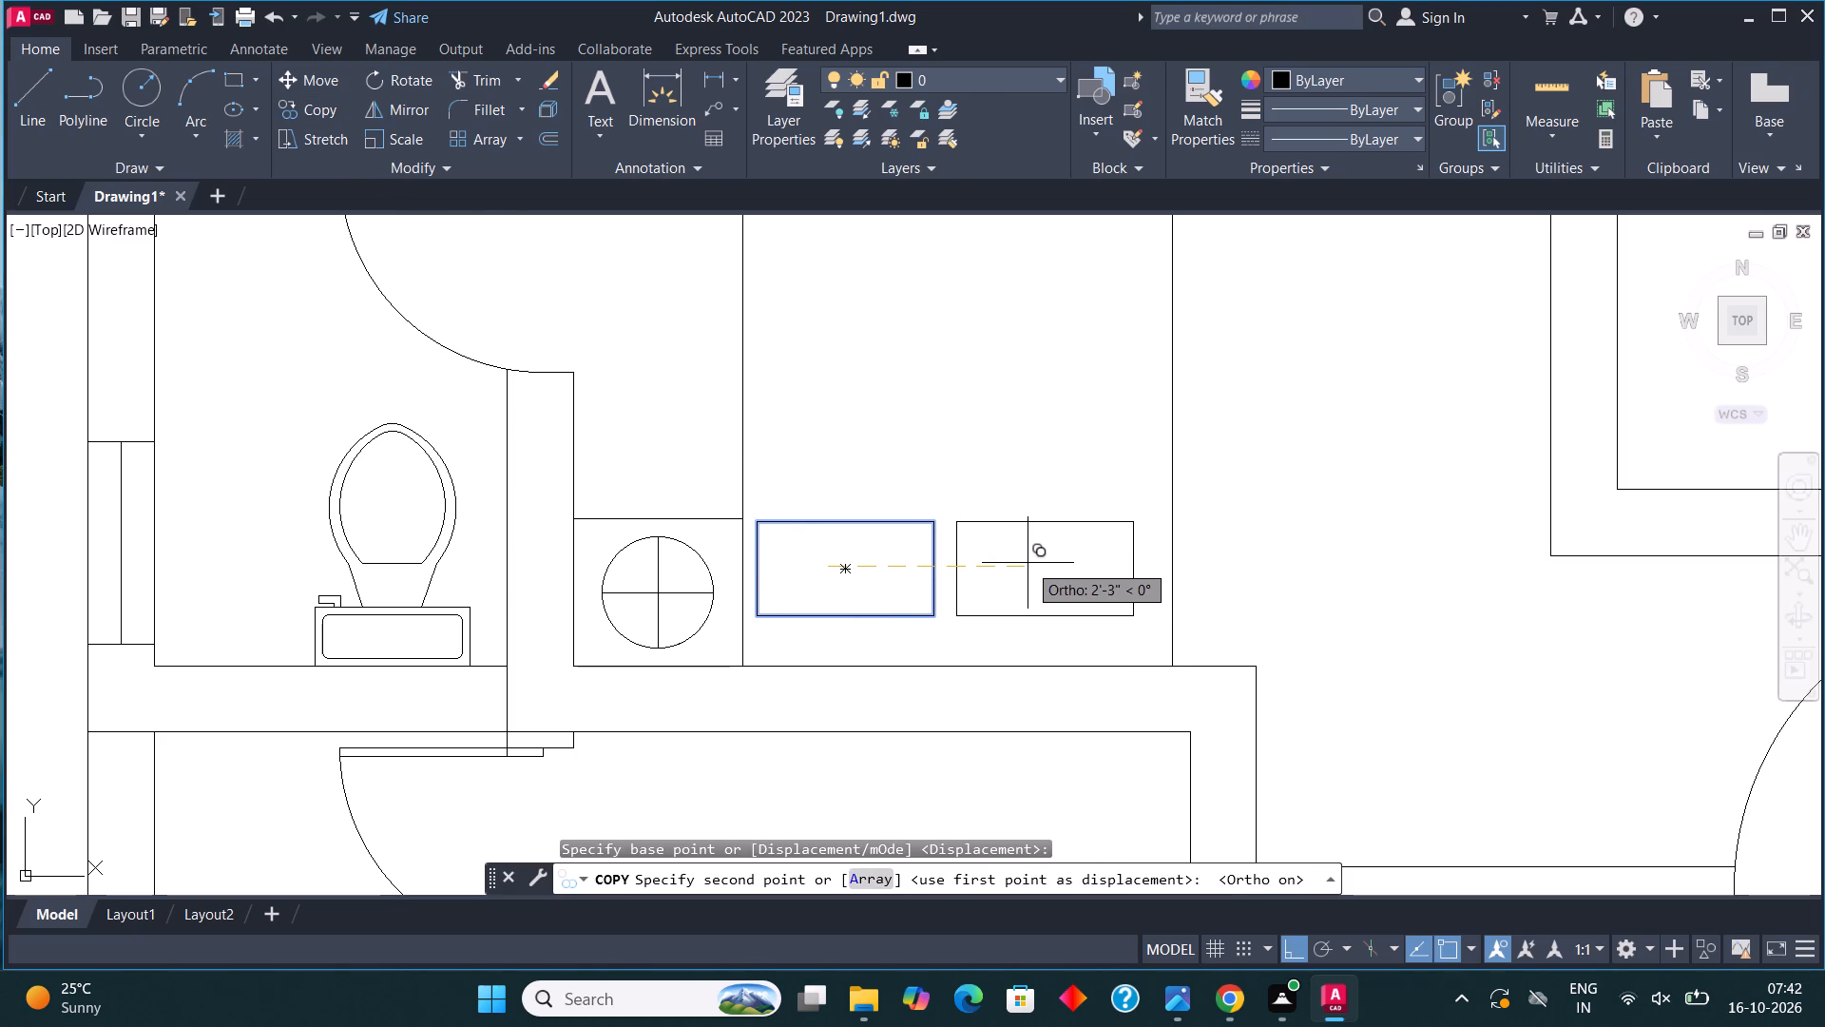
pyautogui.click(1044, 570)
pyautogui.press('Escape')
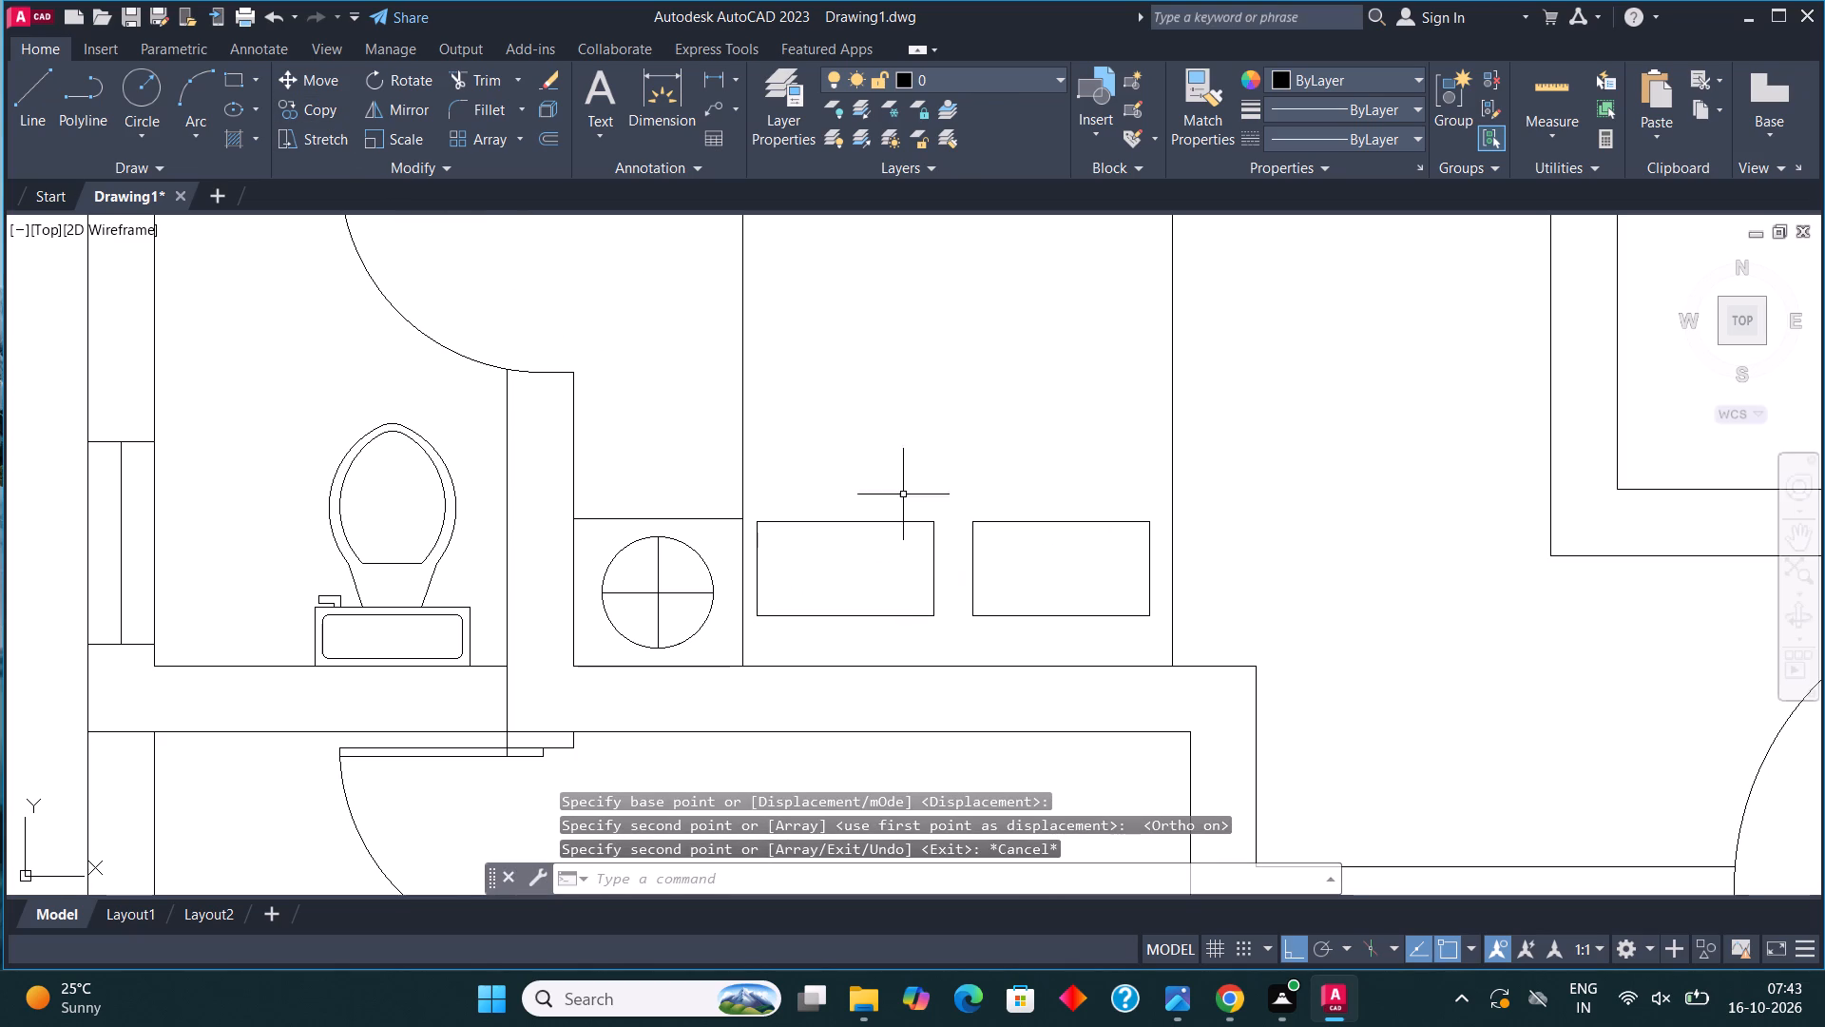
# Draw the blanket edge across the bed above the pillows, with a triangular folded corner at the bed's east side.
pyautogui.click(49, 92)
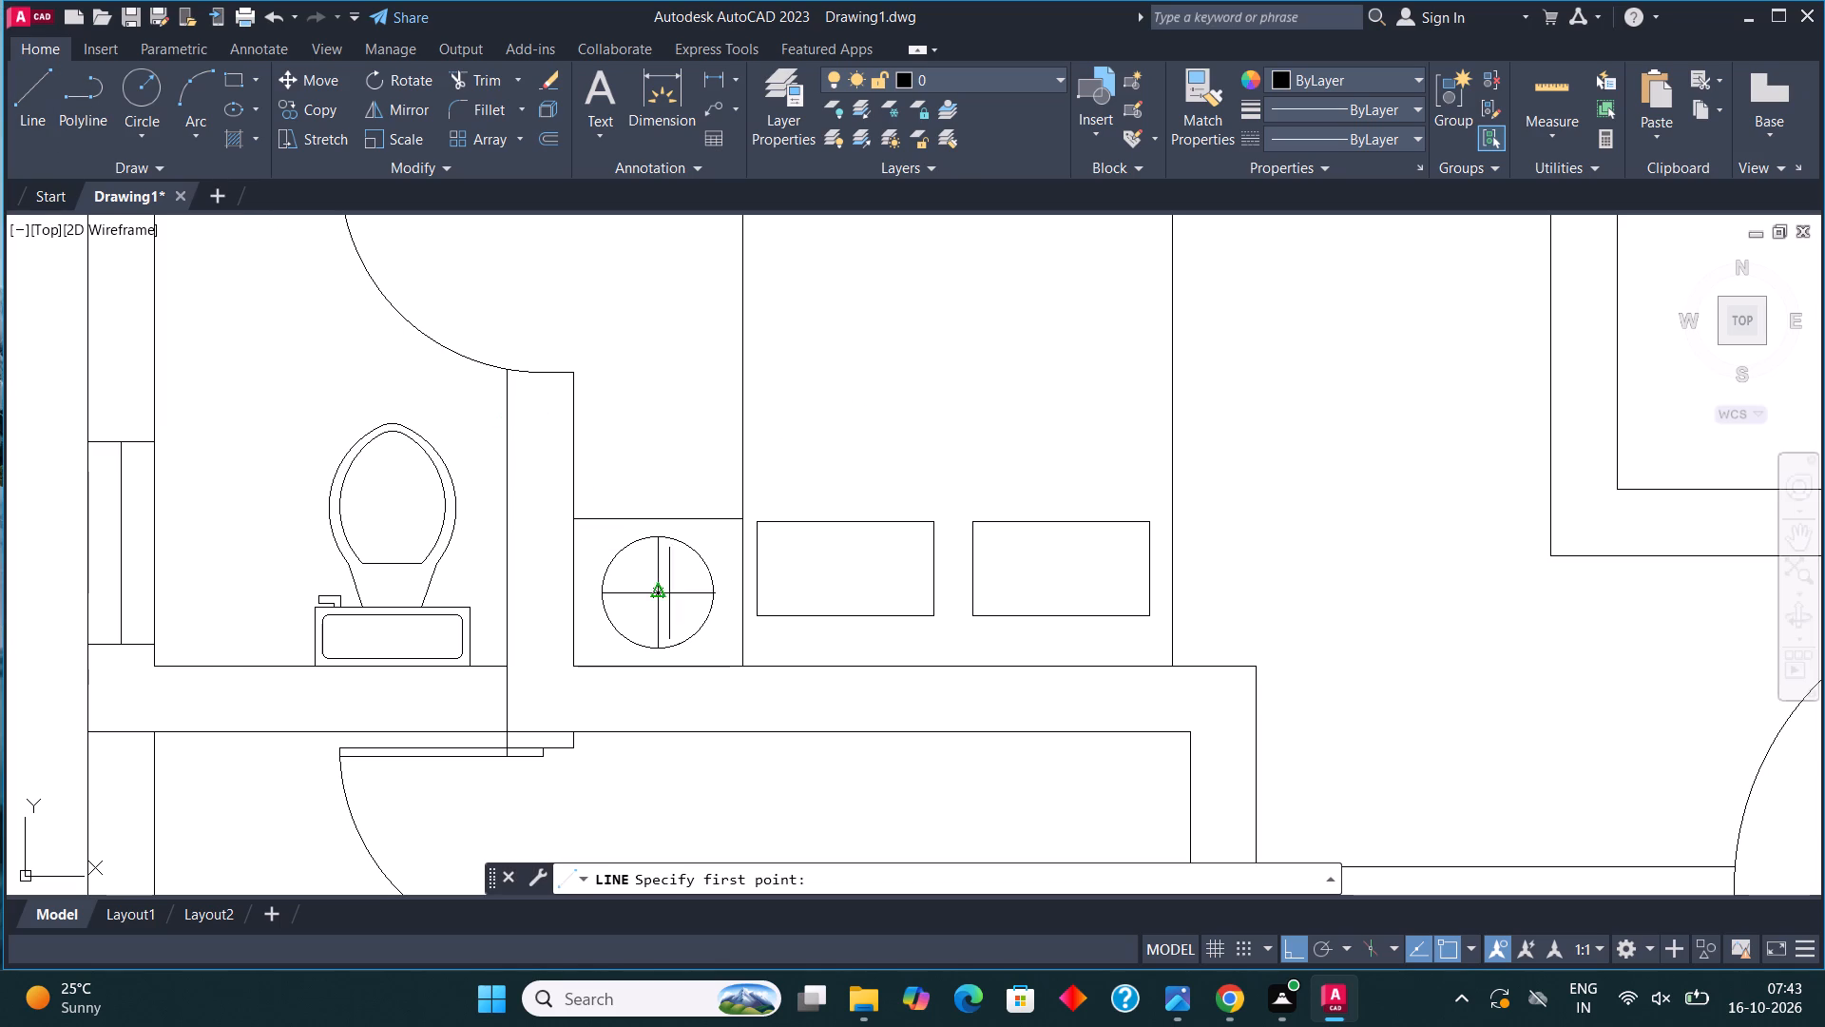
pyautogui.scroll(-2, 758, 665)
pyautogui.scroll(3, 772, 602)
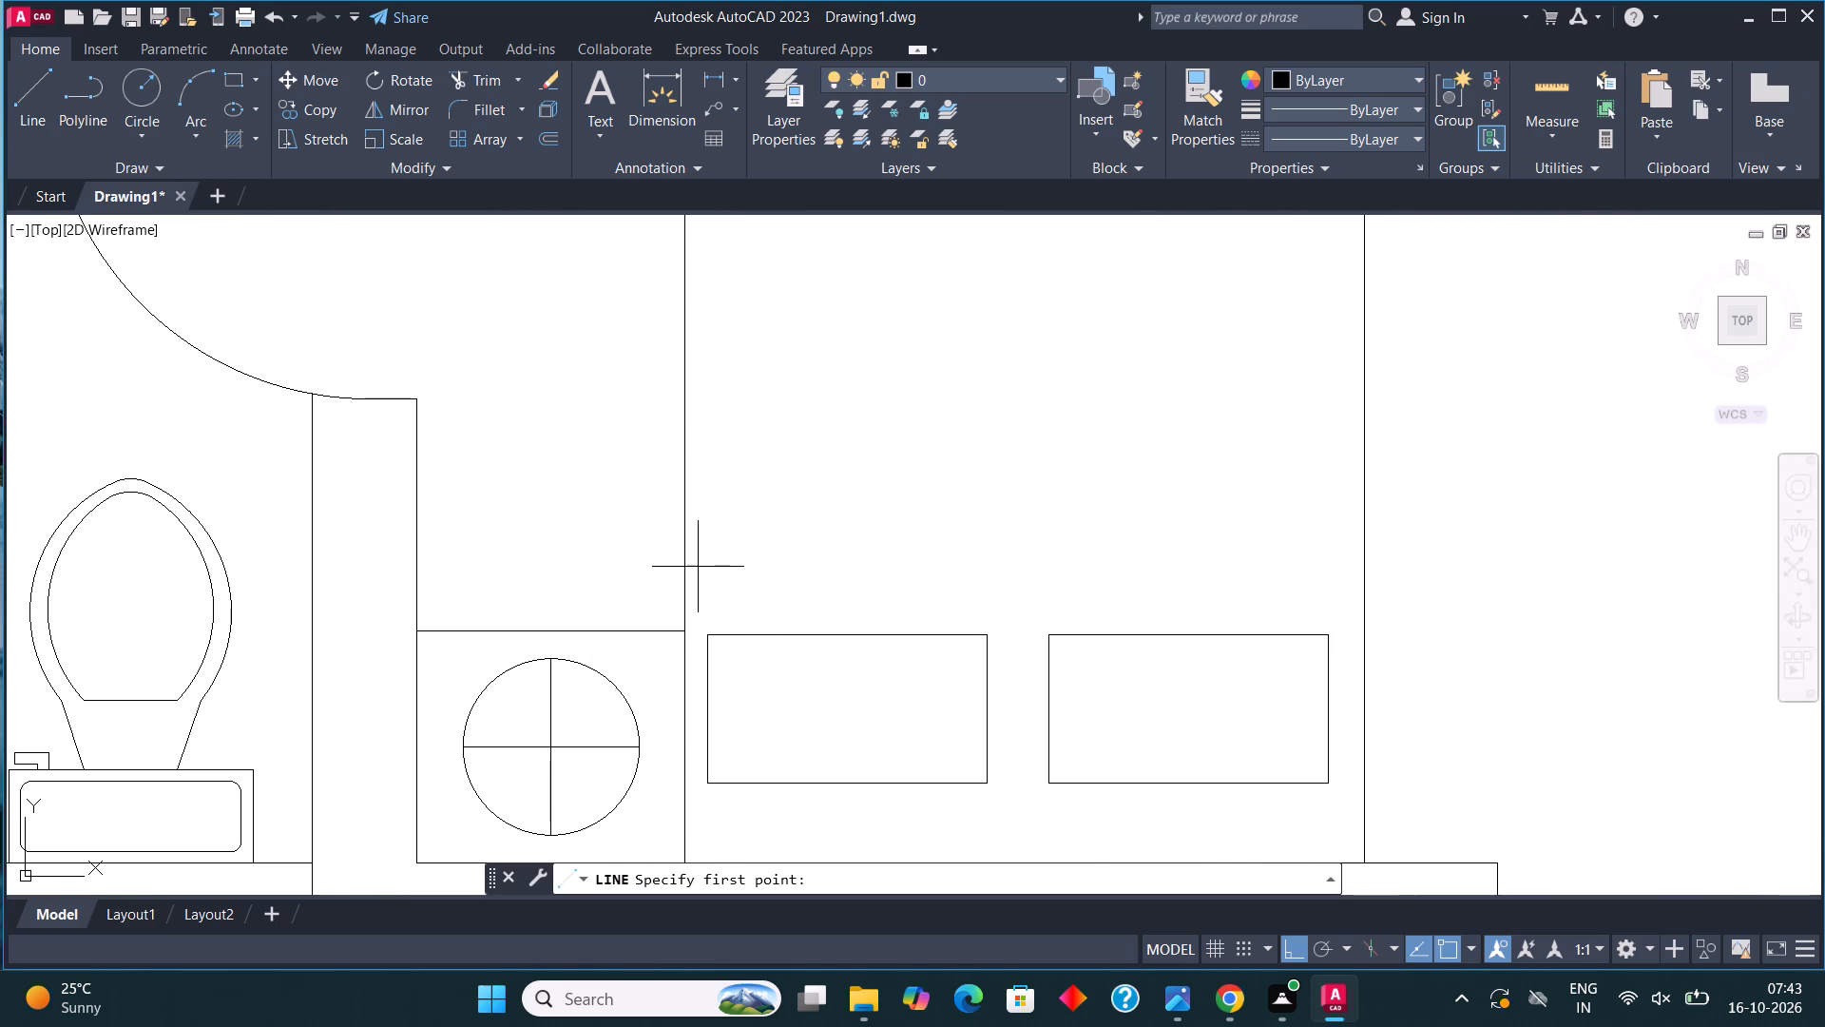
pyautogui.click(691, 567)
pyautogui.click(1239, 562)
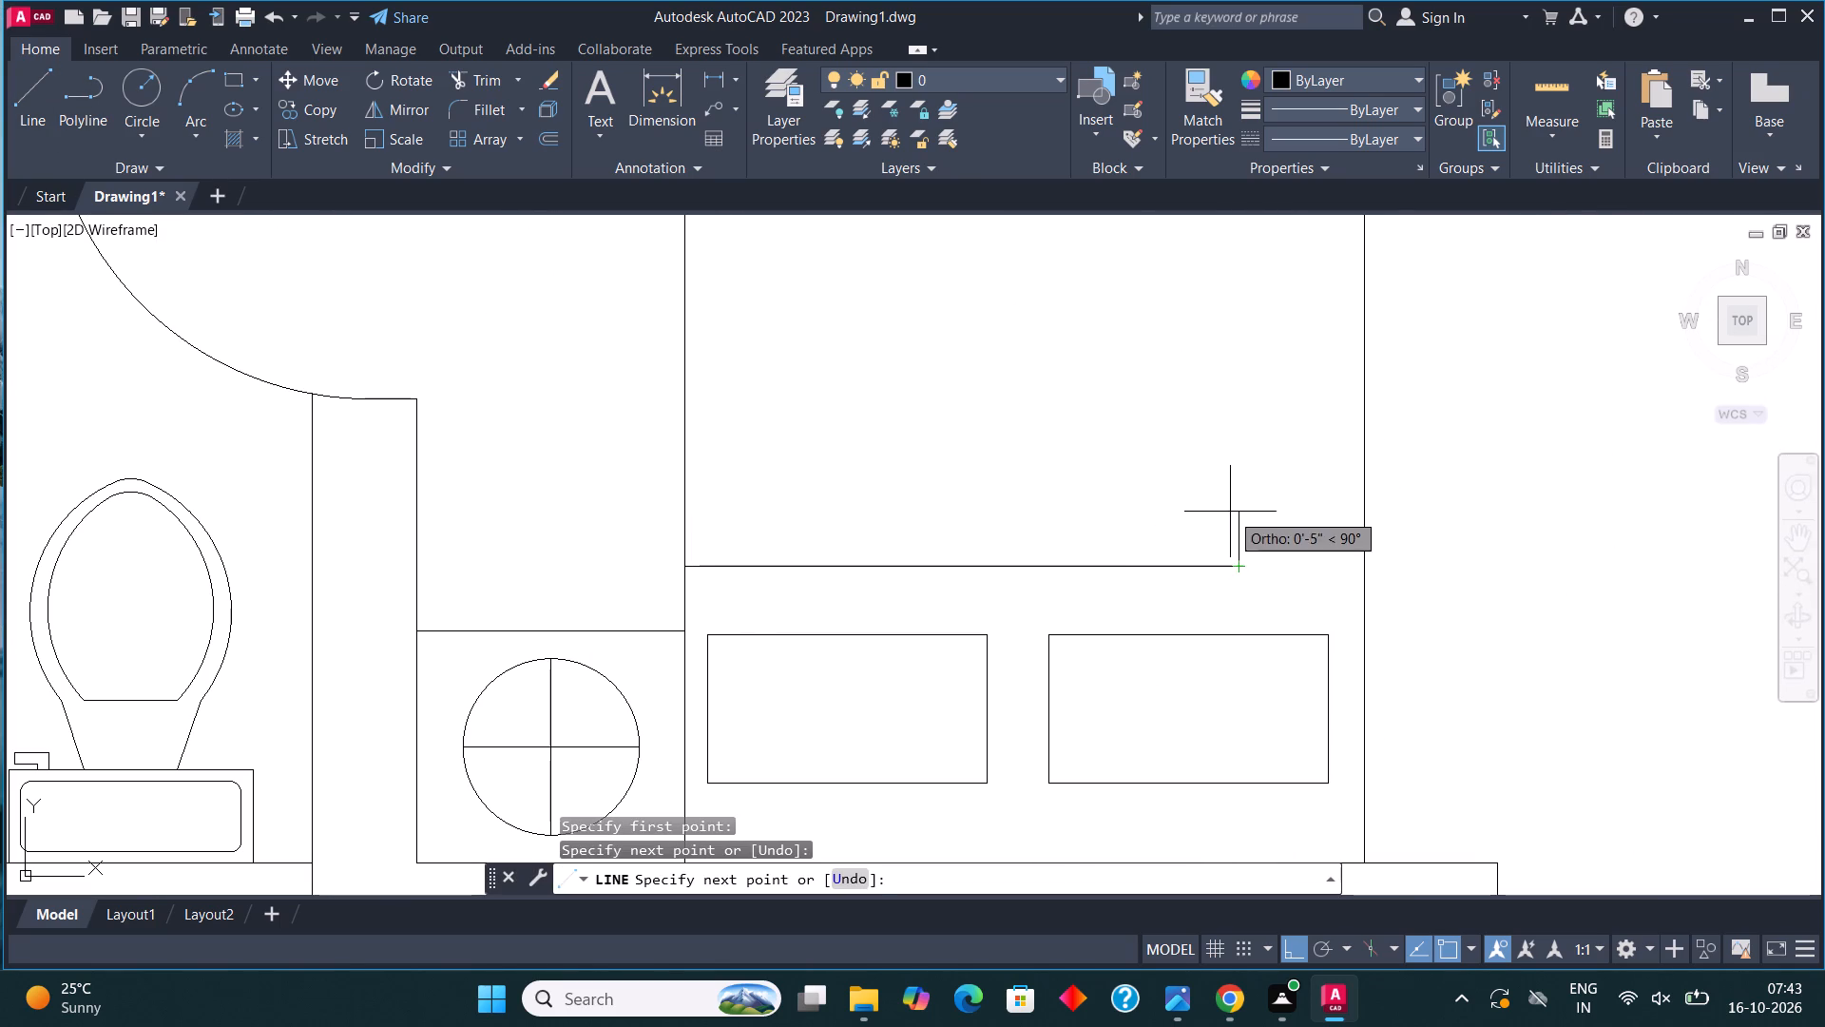
pyautogui.click(1230, 466)
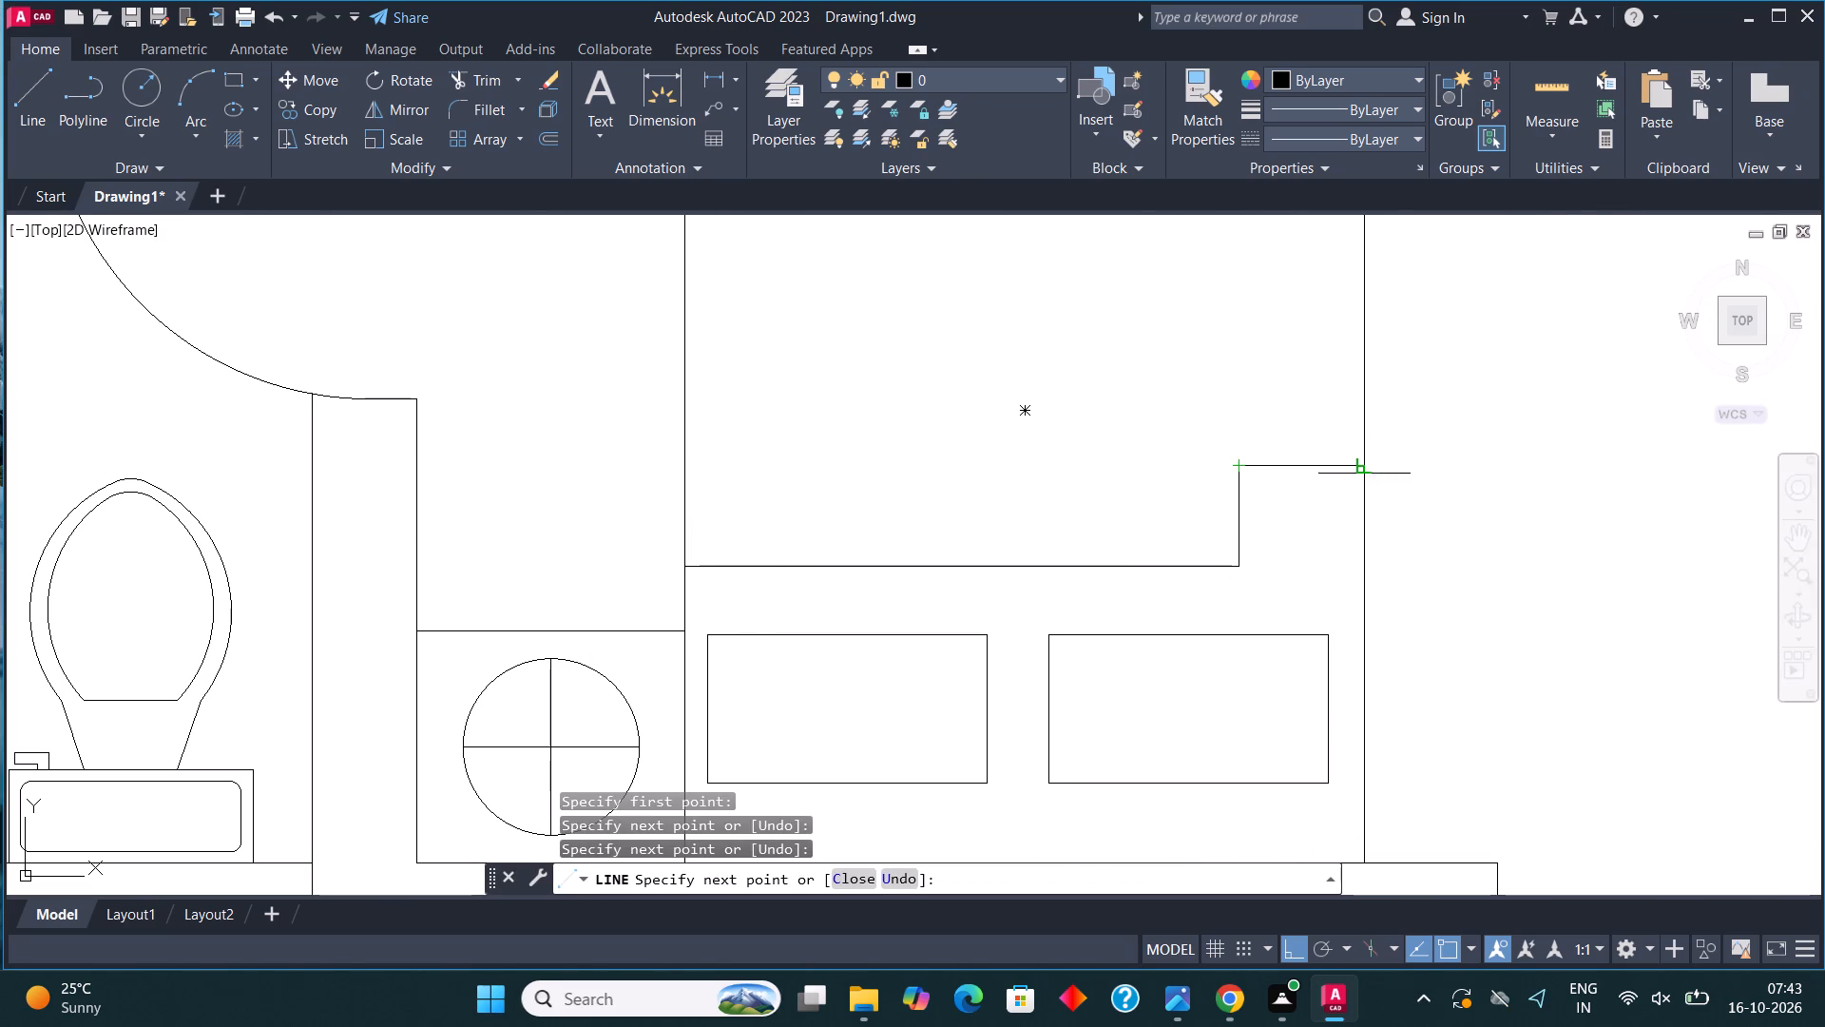
pyautogui.click(1365, 464)
pyautogui.click(1230, 566)
pyautogui.press('Escape')
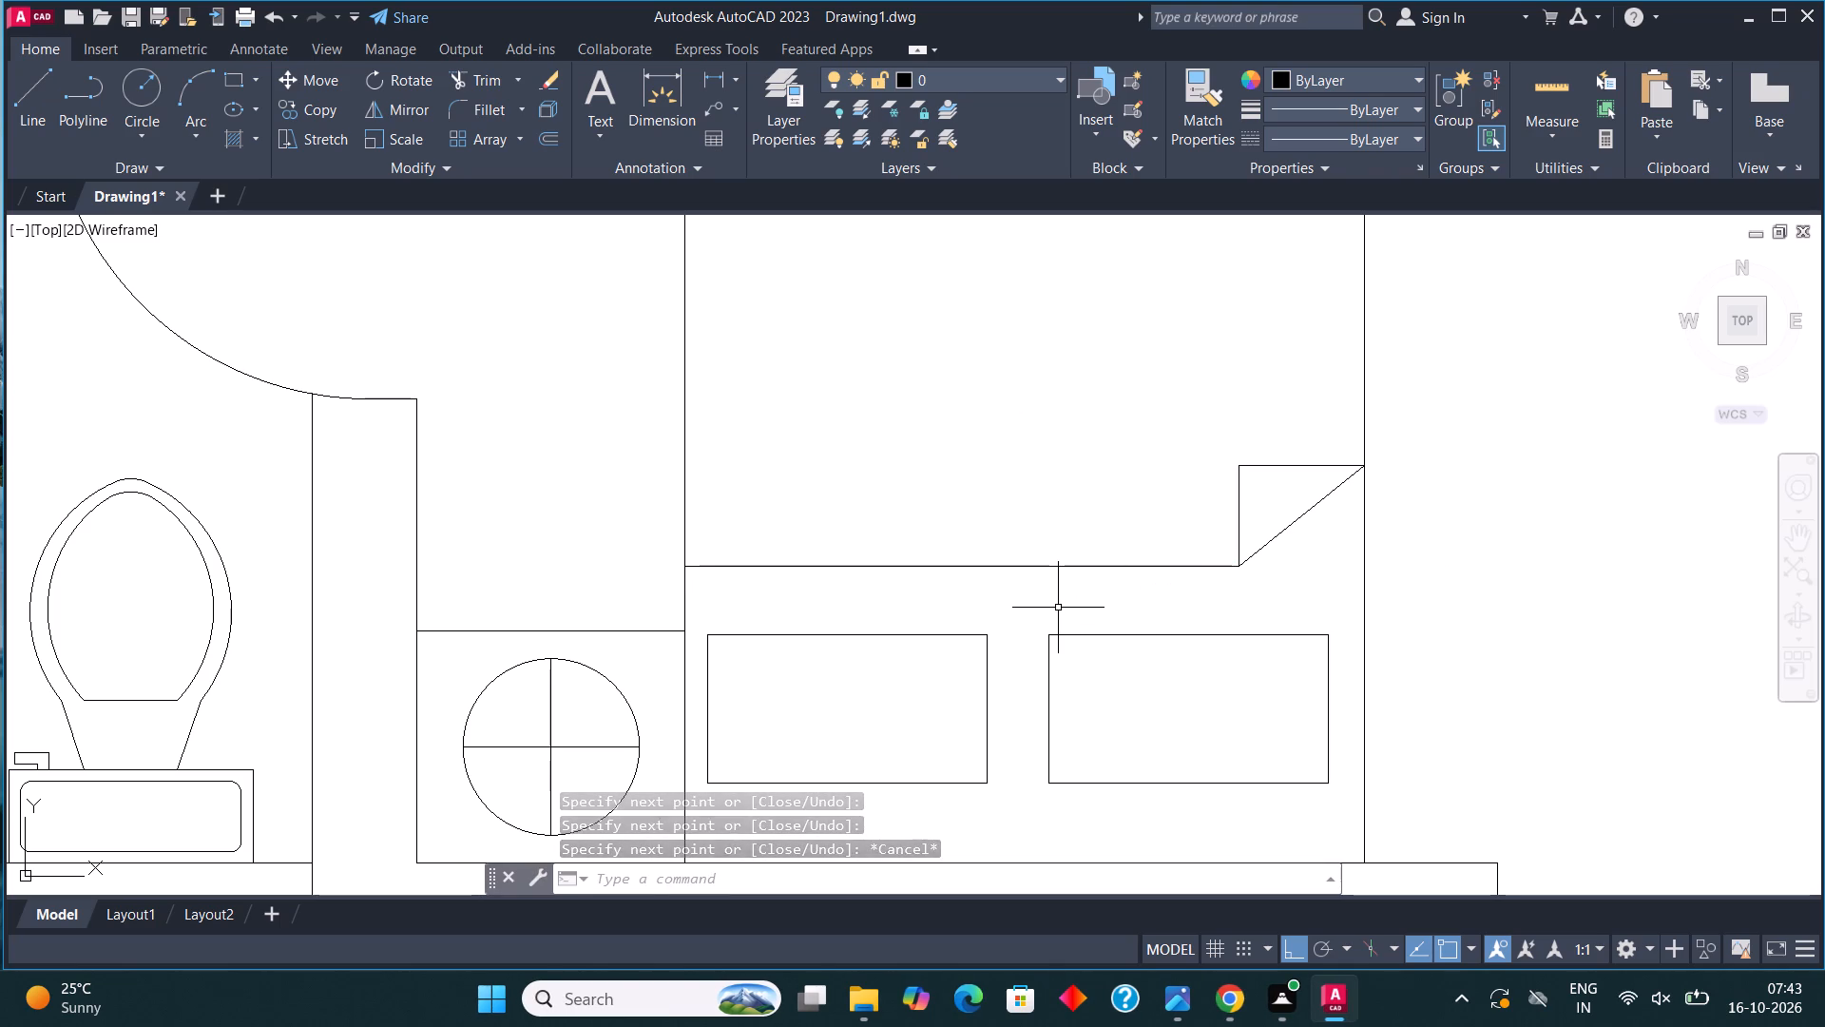
# Draw a vertical stripe line near the bed's west side, from the blanket edge to the foot of the bed.
pyautogui.scroll(-3, 877, 649)
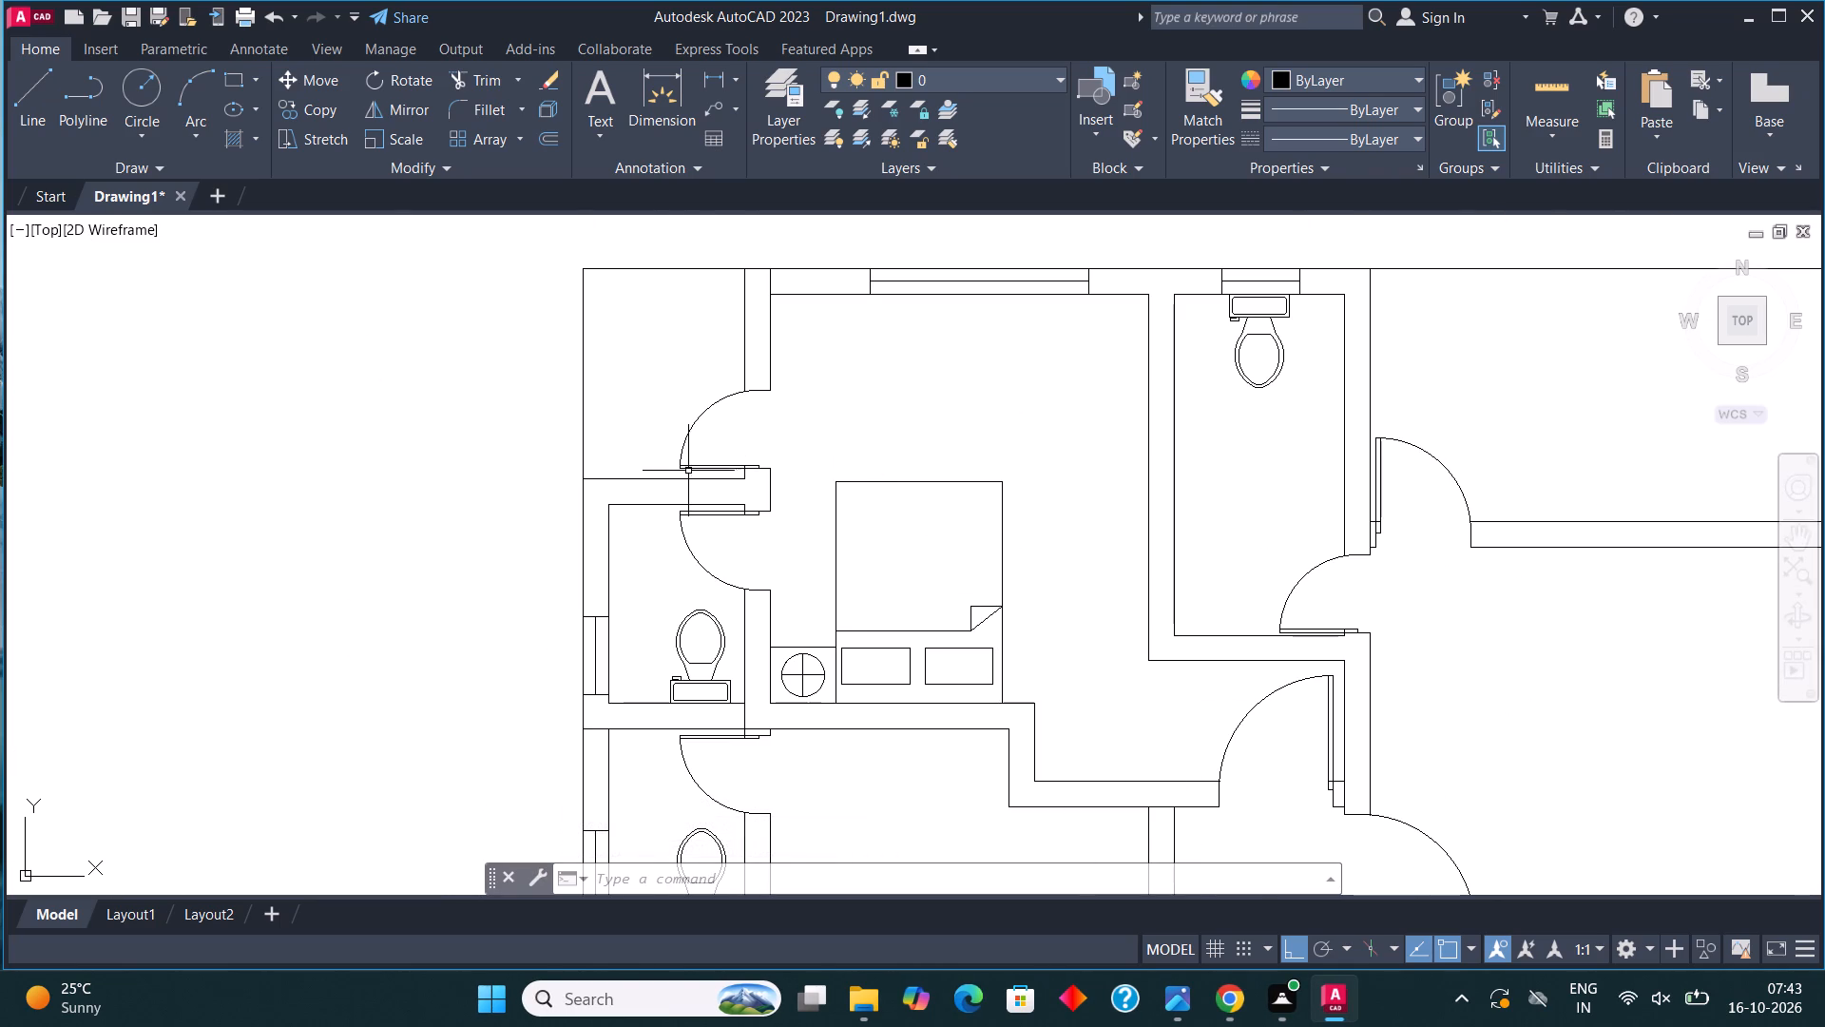
pyautogui.scroll(2, 989, 571)
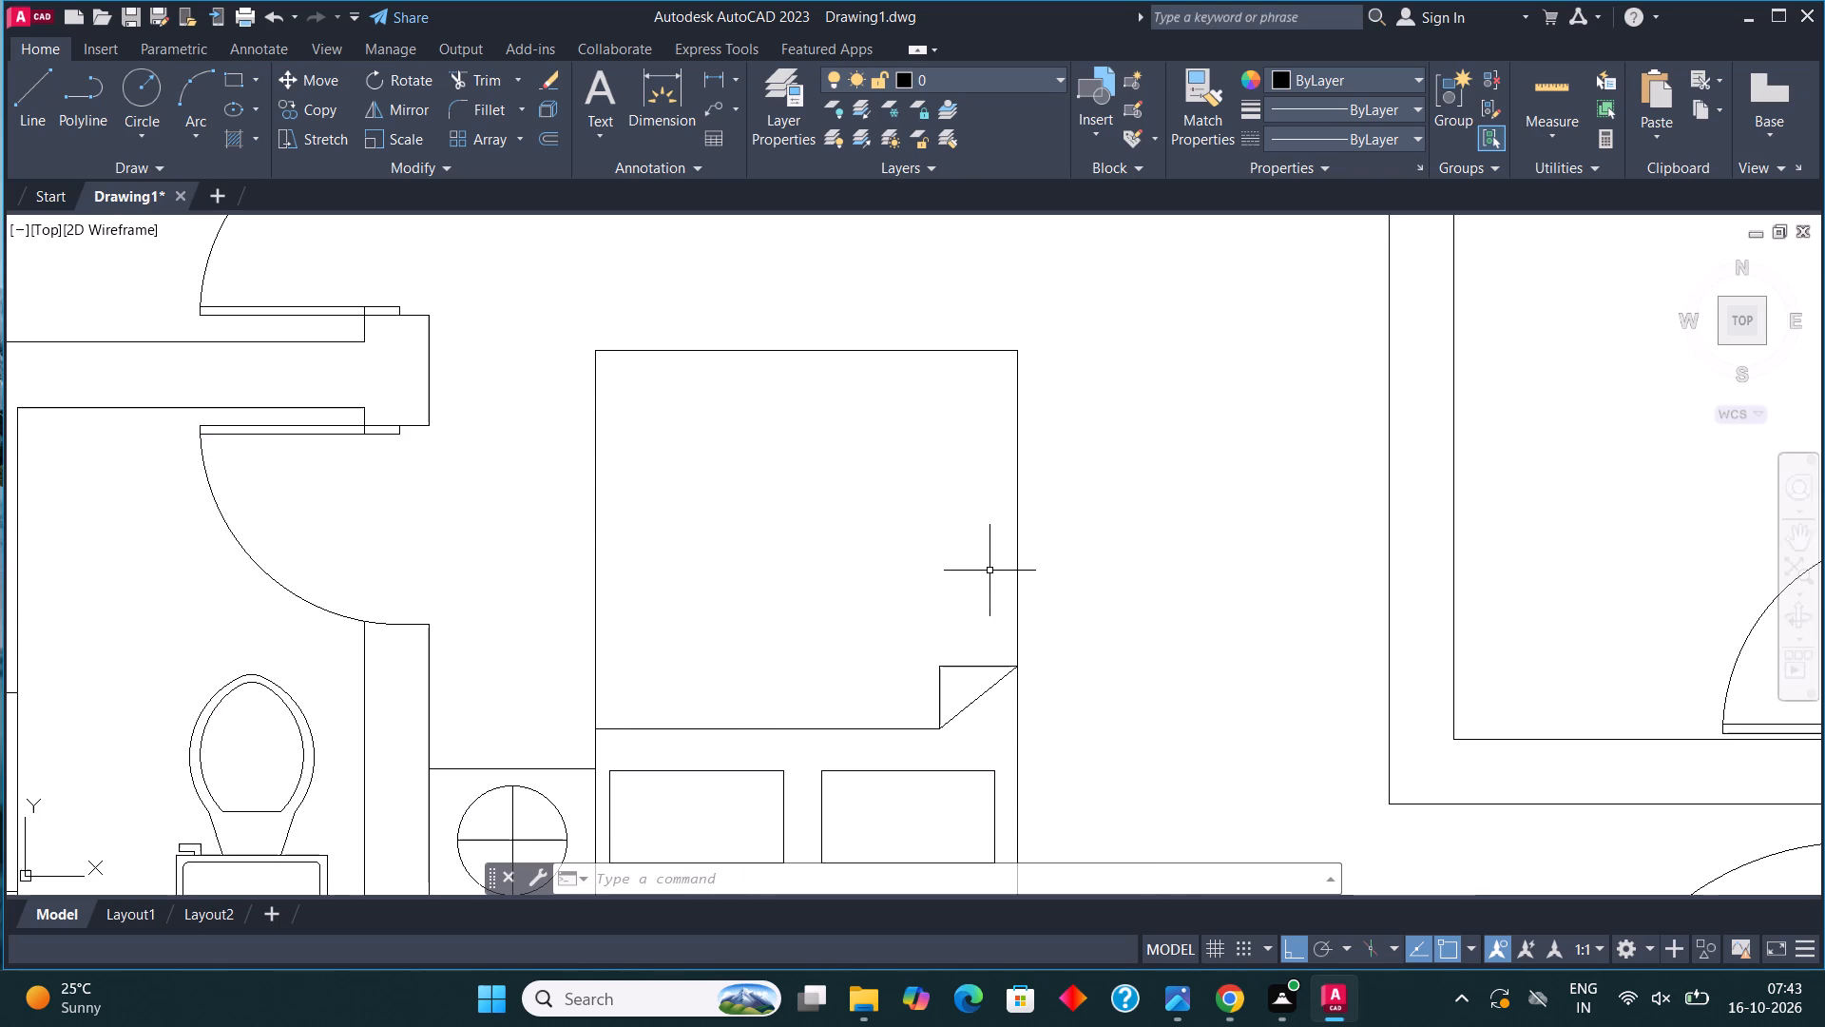
pyautogui.click(23, 100)
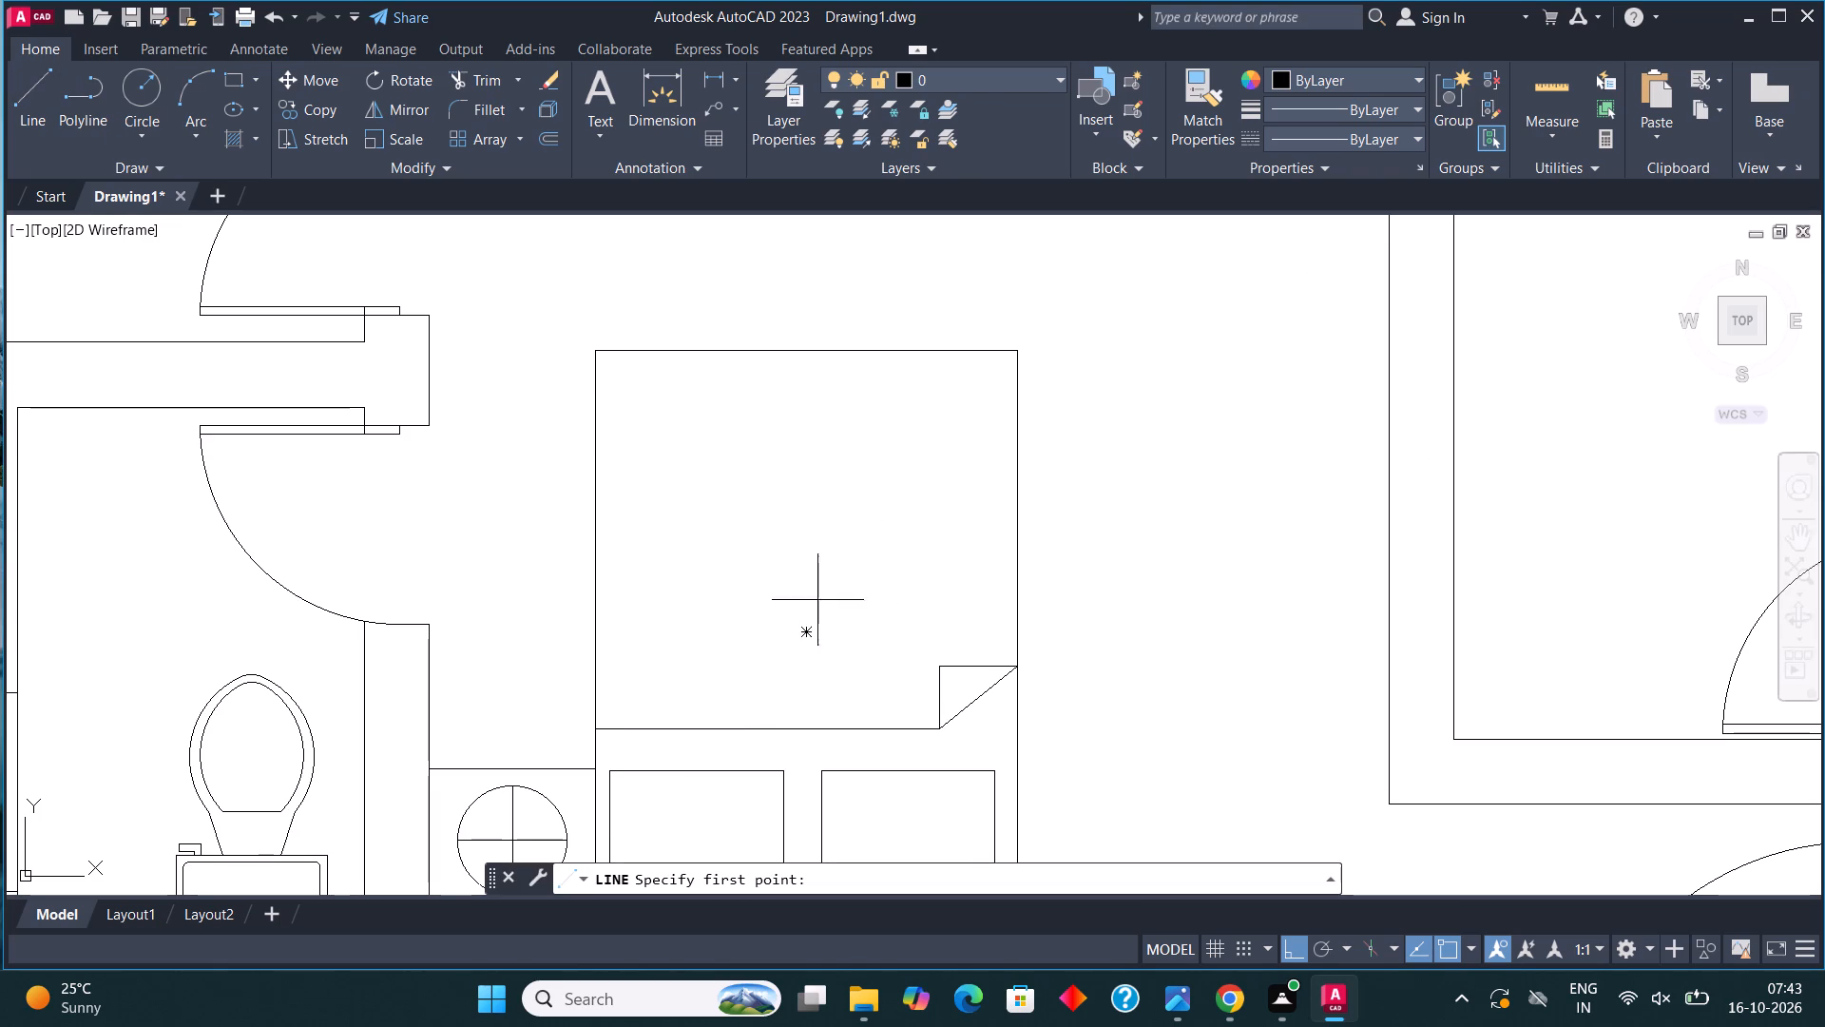
pyautogui.click(647, 726)
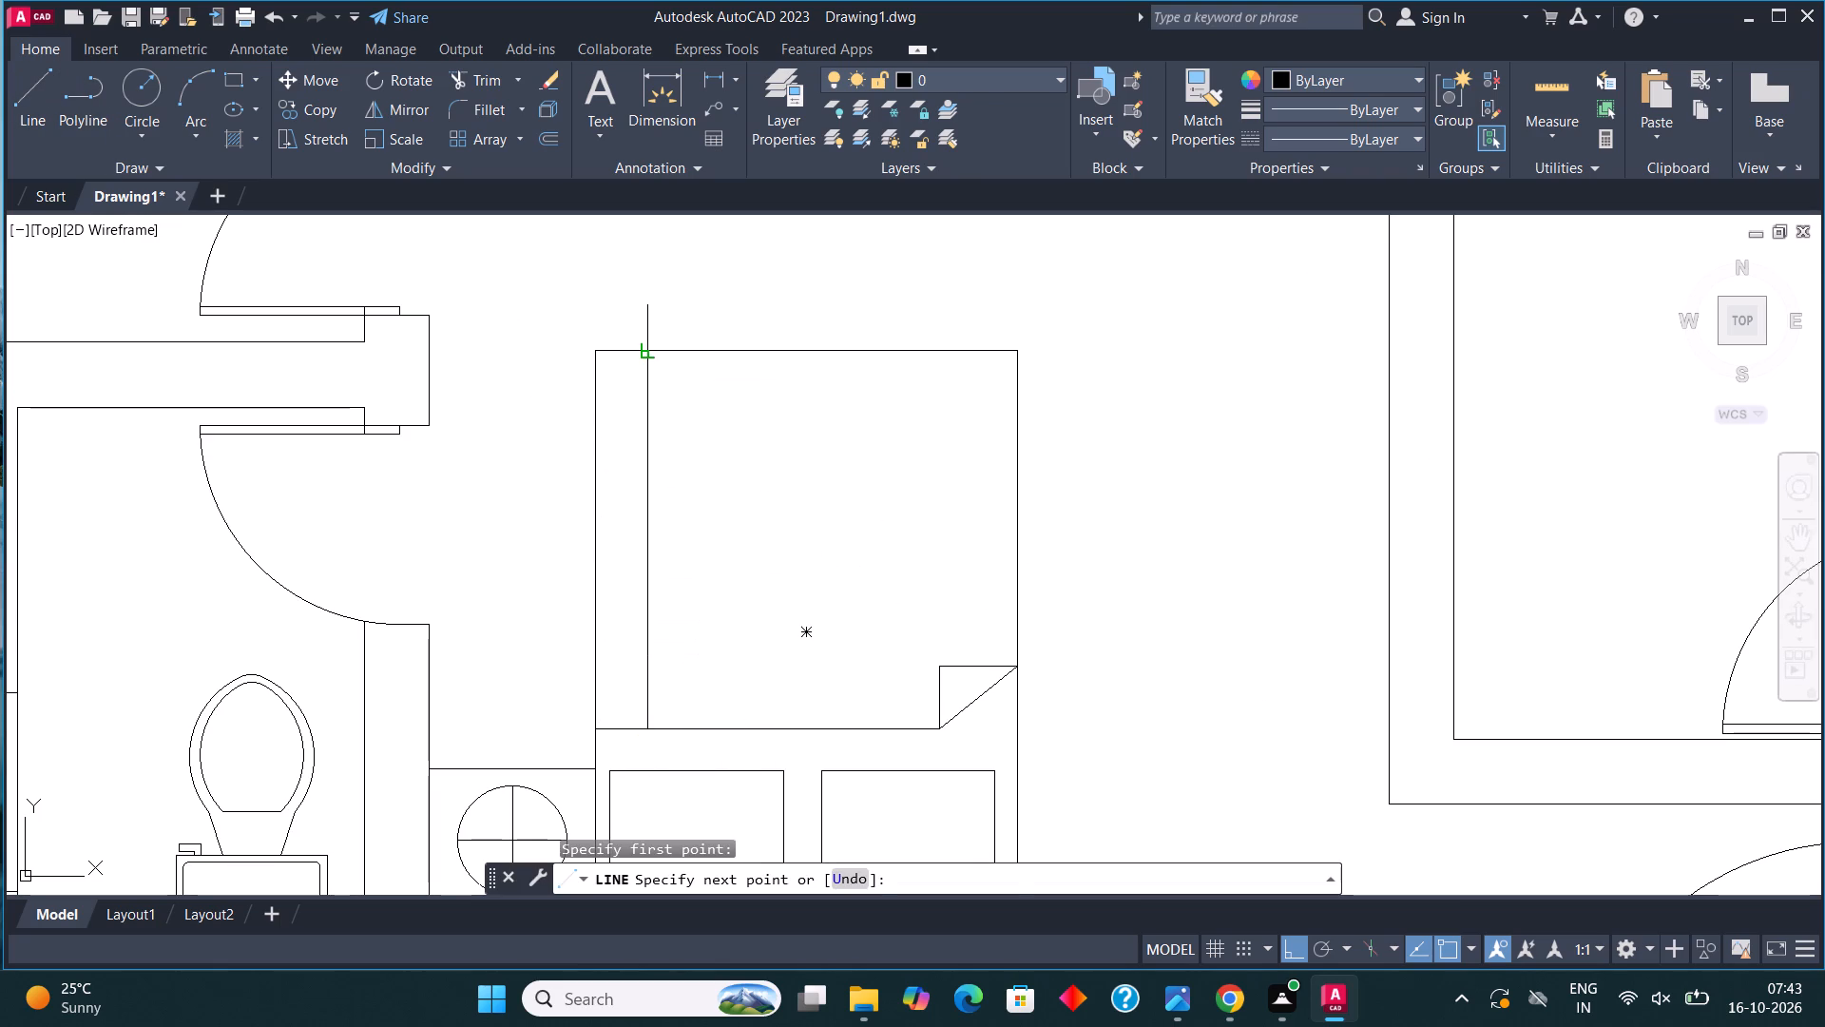
pyautogui.click(650, 349)
pyautogui.press('Escape')
# Offset the vertical stripe line 1" eastward twice to make a triple stripe on the blanket.
pyautogui.click(651, 462)
pyautogui.click(643, 457)
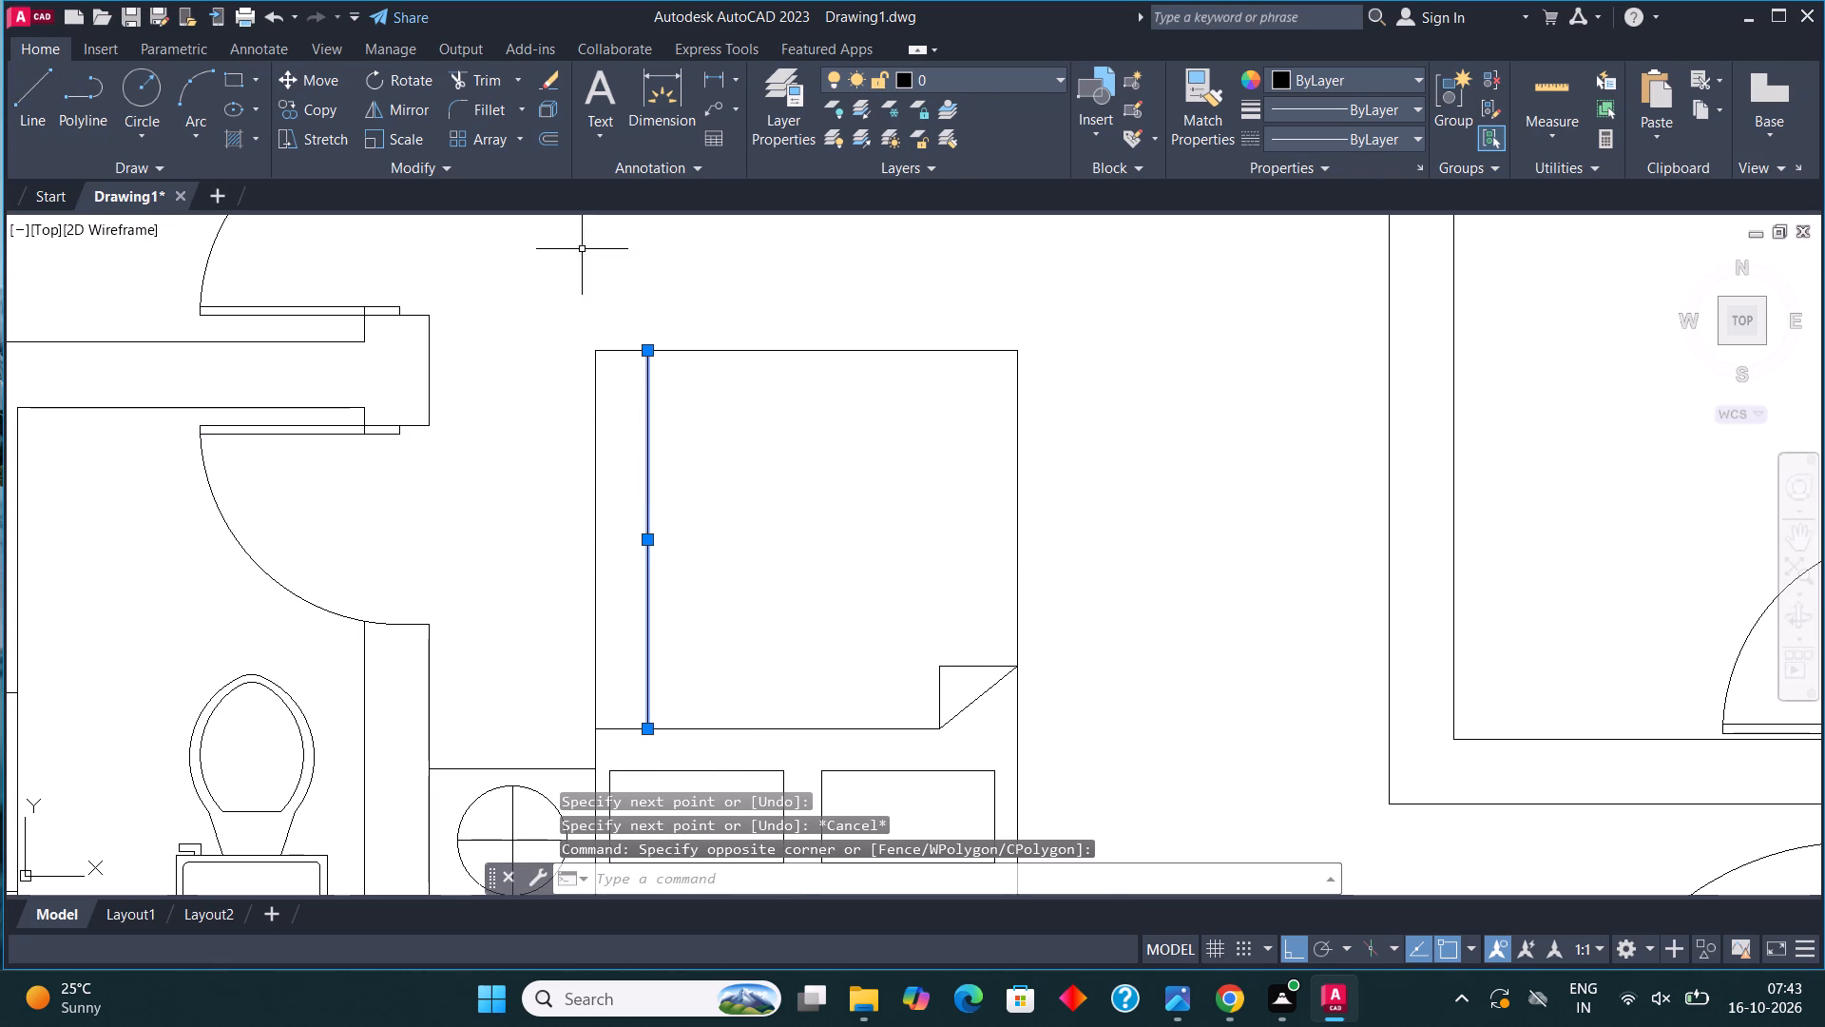
pyautogui.click(556, 135)
pyautogui.click(648, 495)
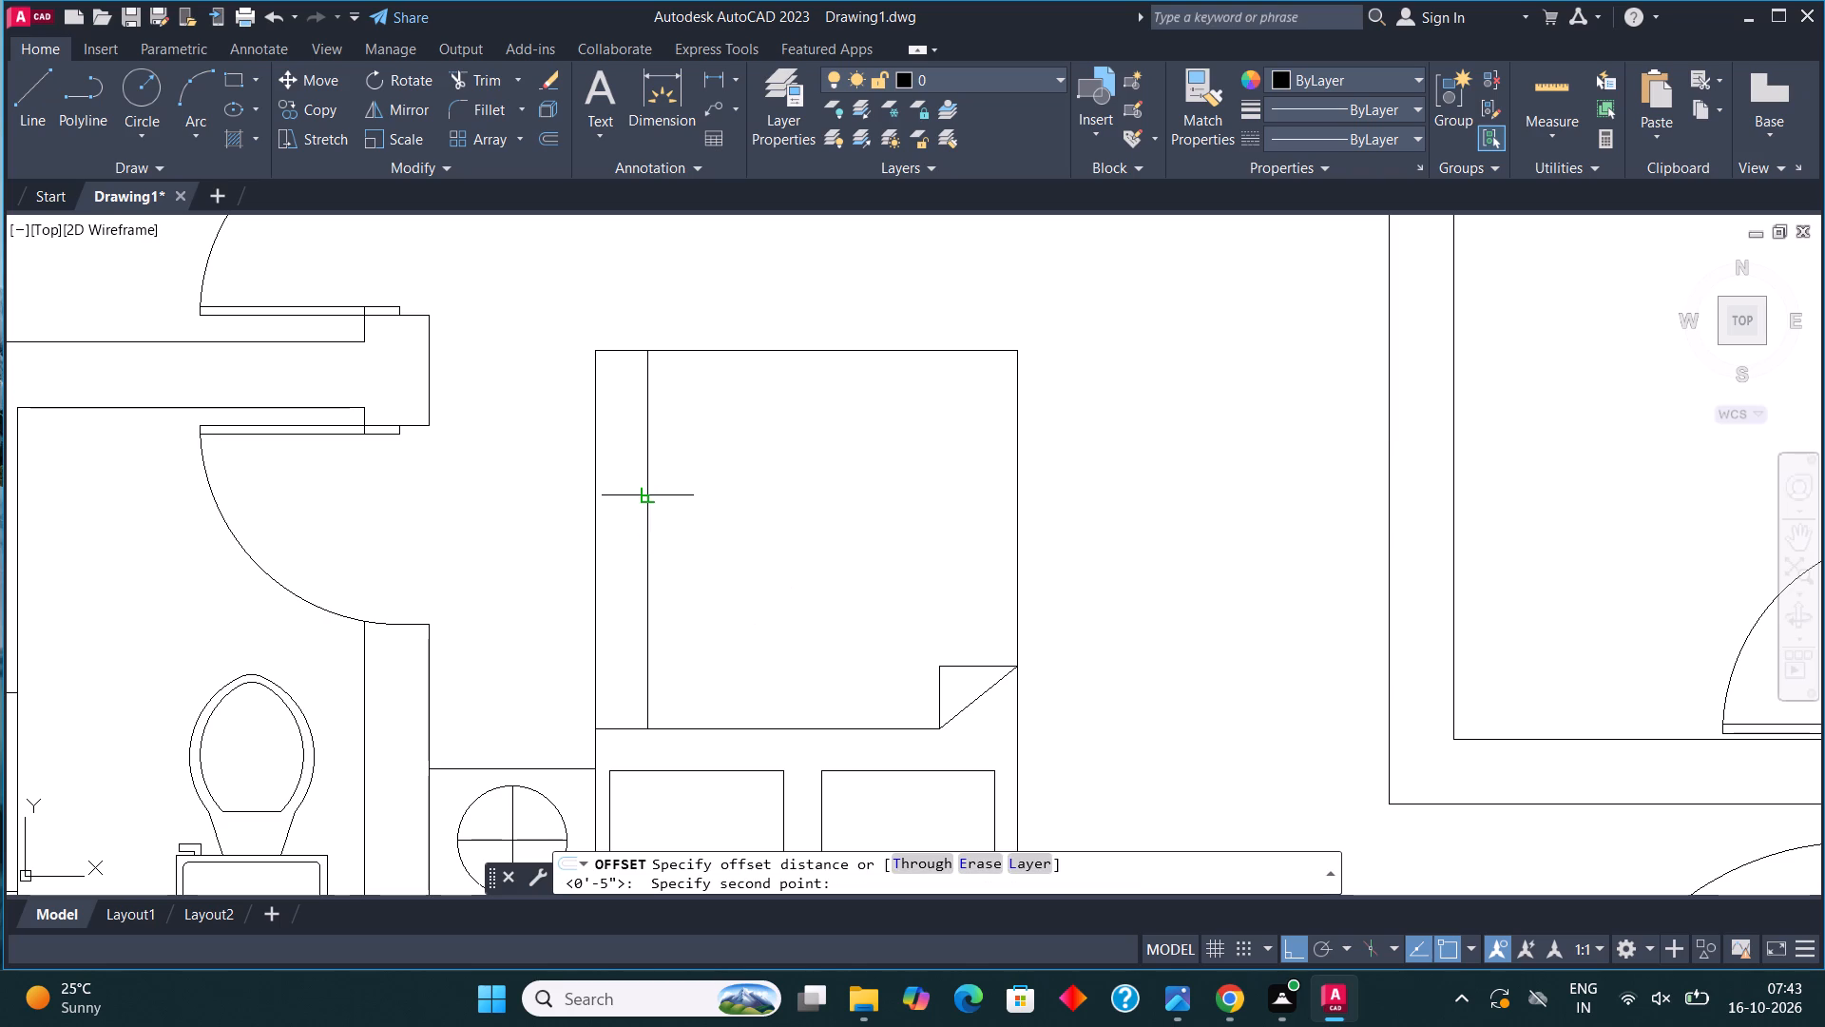
pyautogui.write('1"')
pyautogui.press('Return')
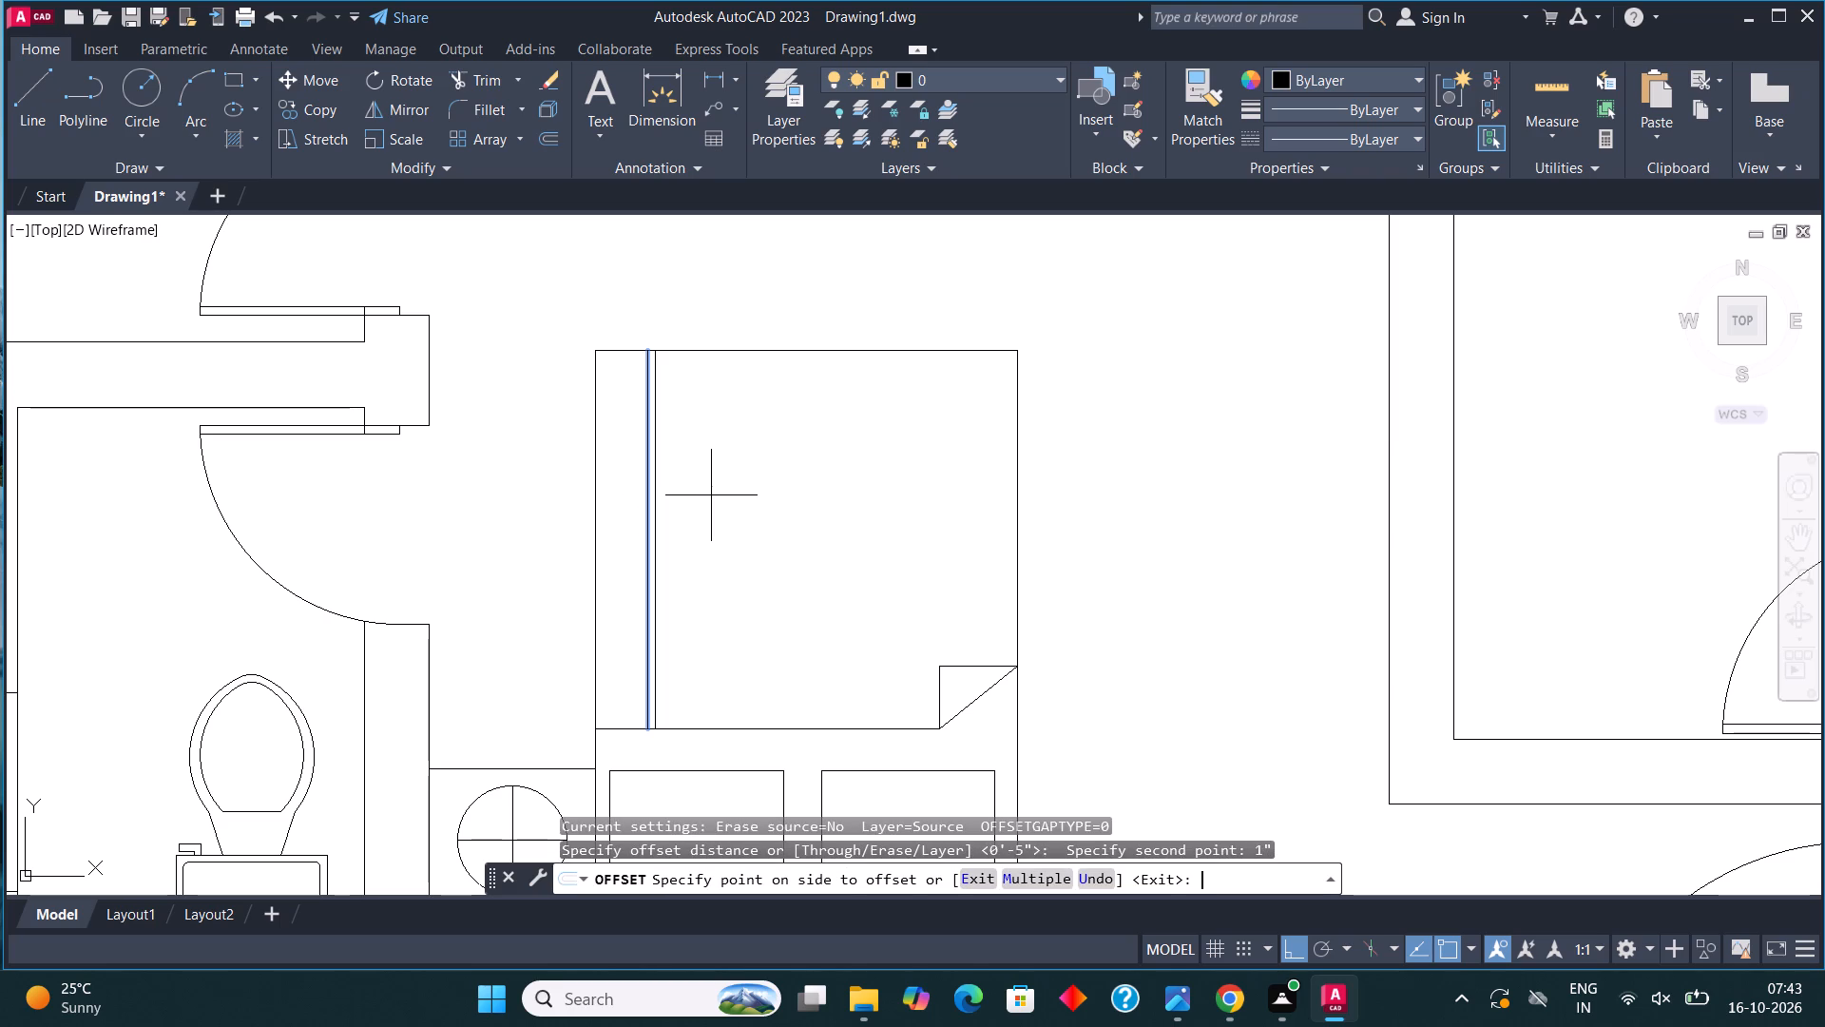
pyautogui.click(725, 552)
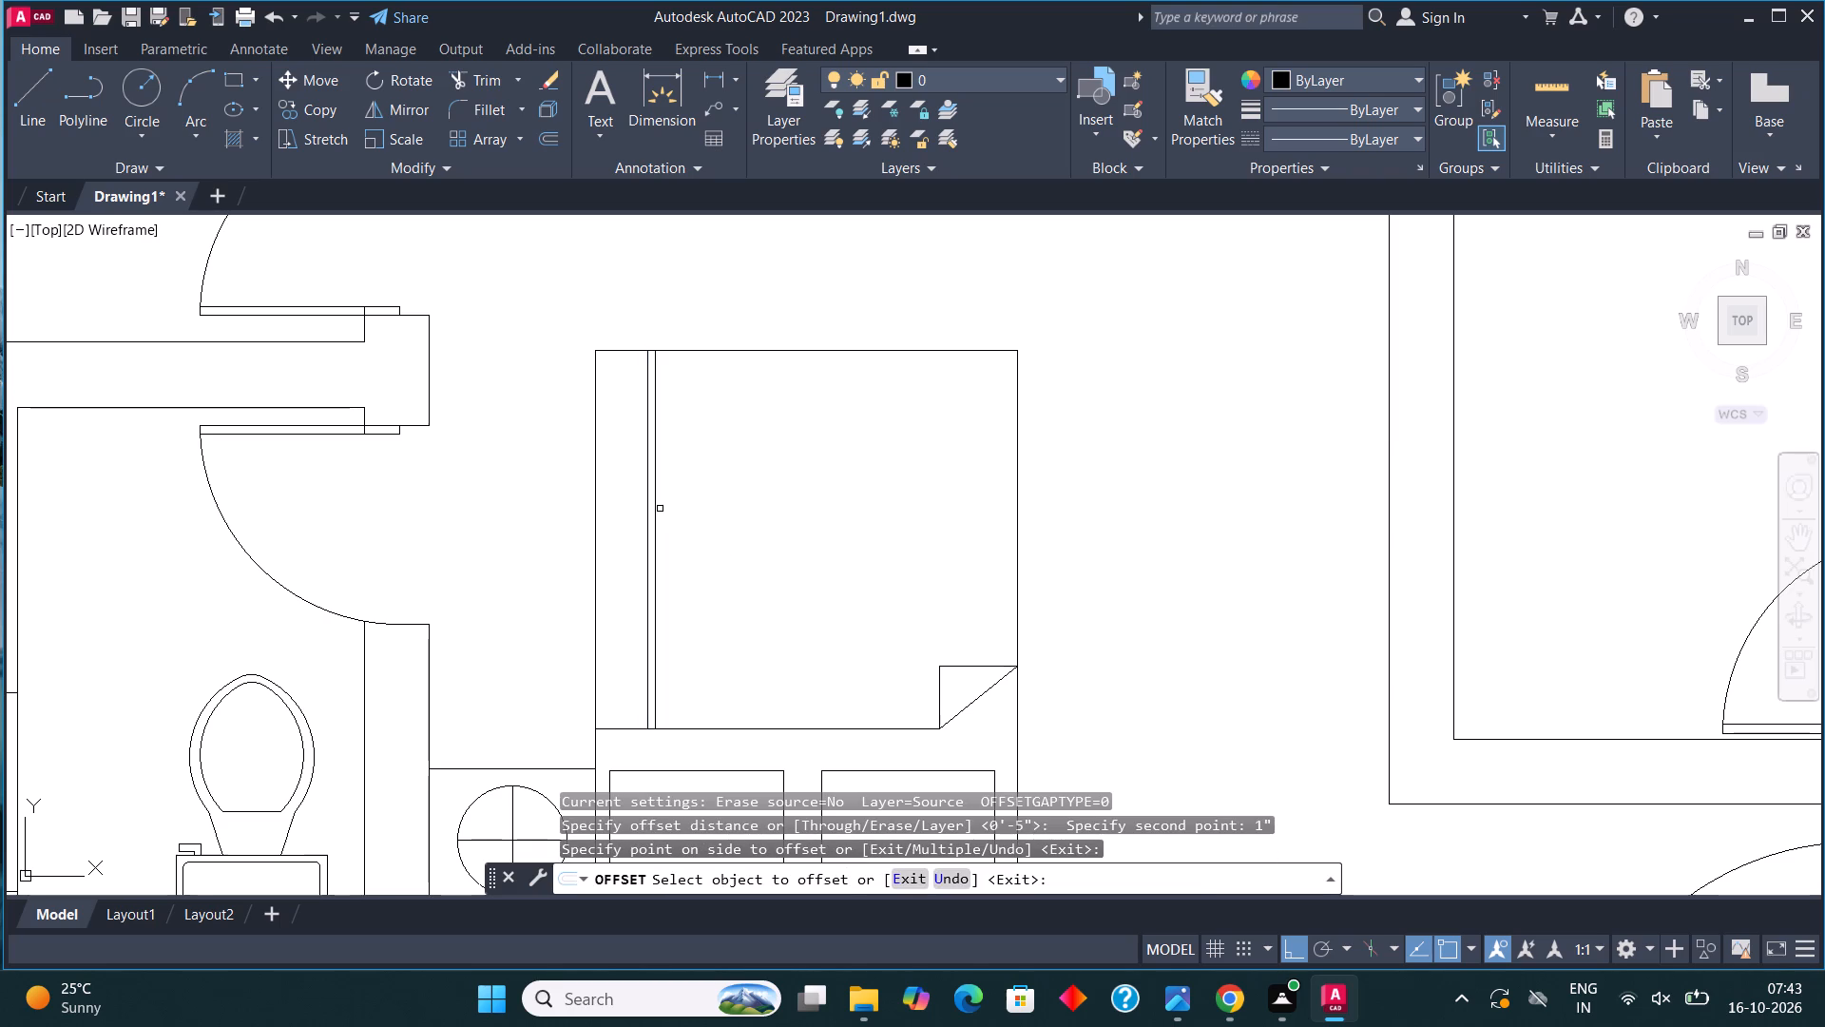
pyautogui.click(653, 502)
pyautogui.click(736, 488)
pyautogui.press('Escape')
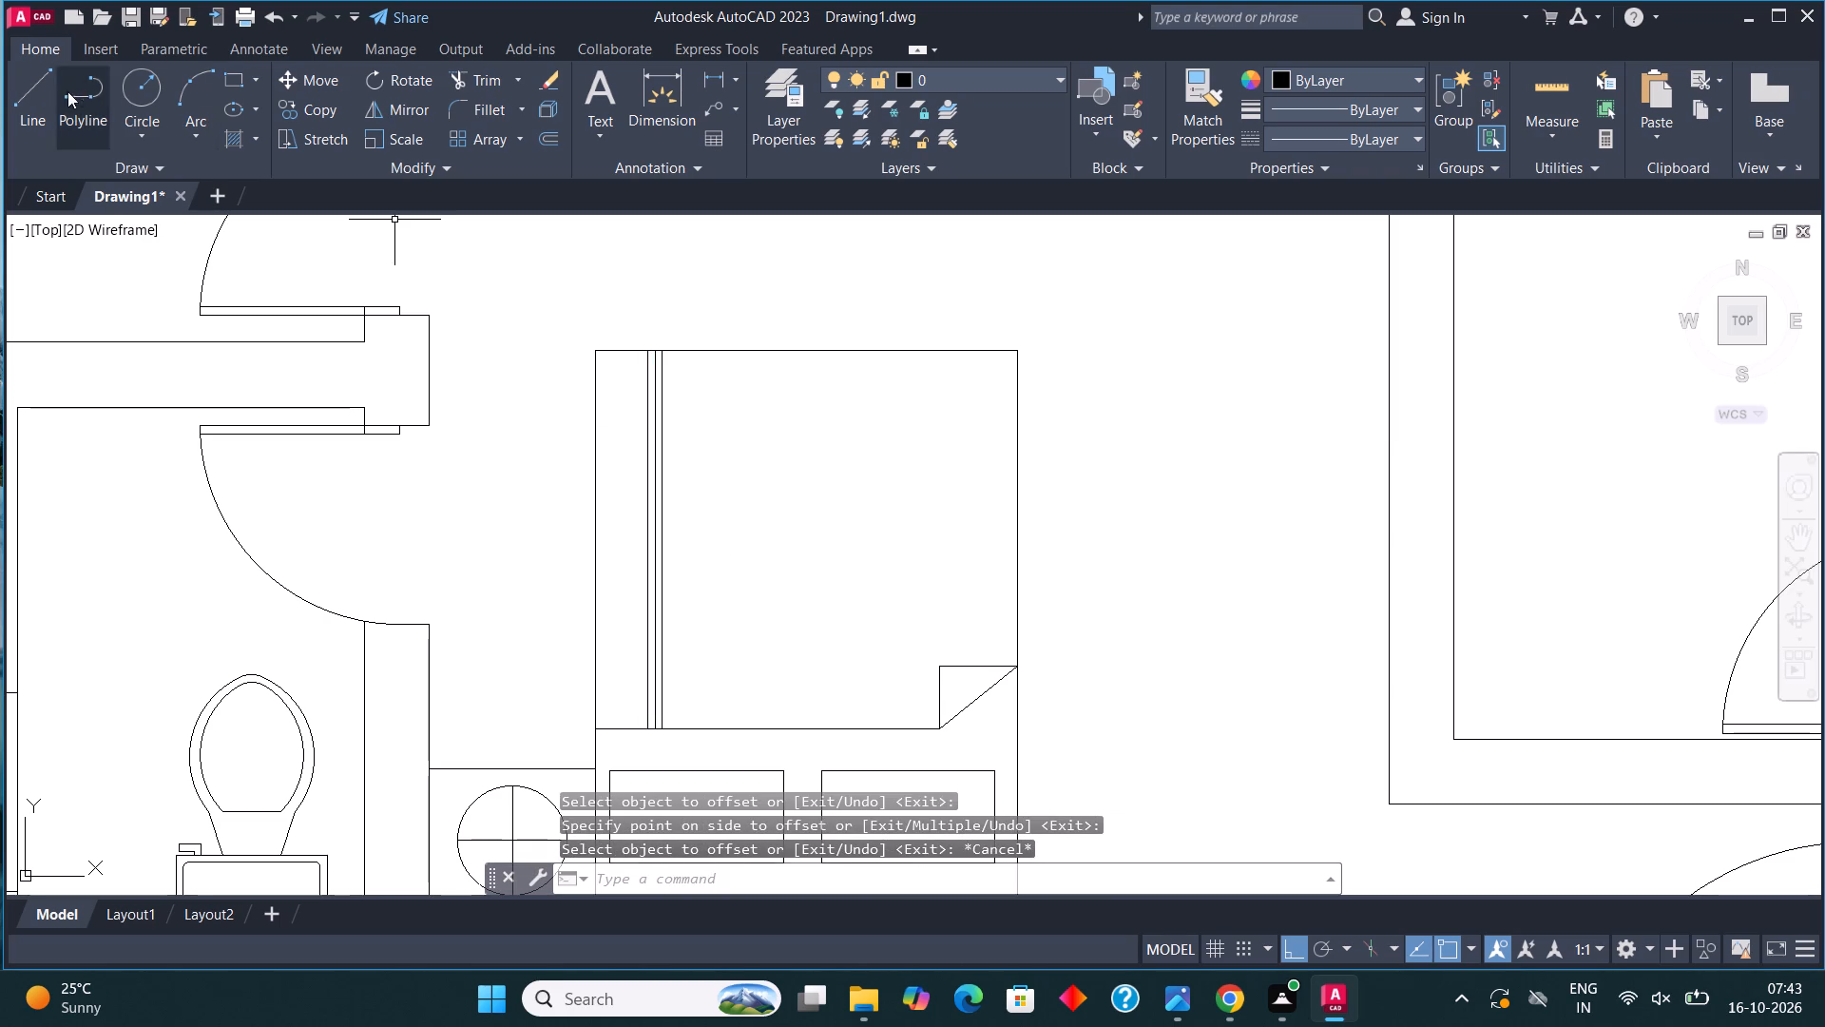
# Draw a horizontal stripe line across the full bed width near its foot.
pyautogui.click(29, 84)
pyautogui.click(598, 415)
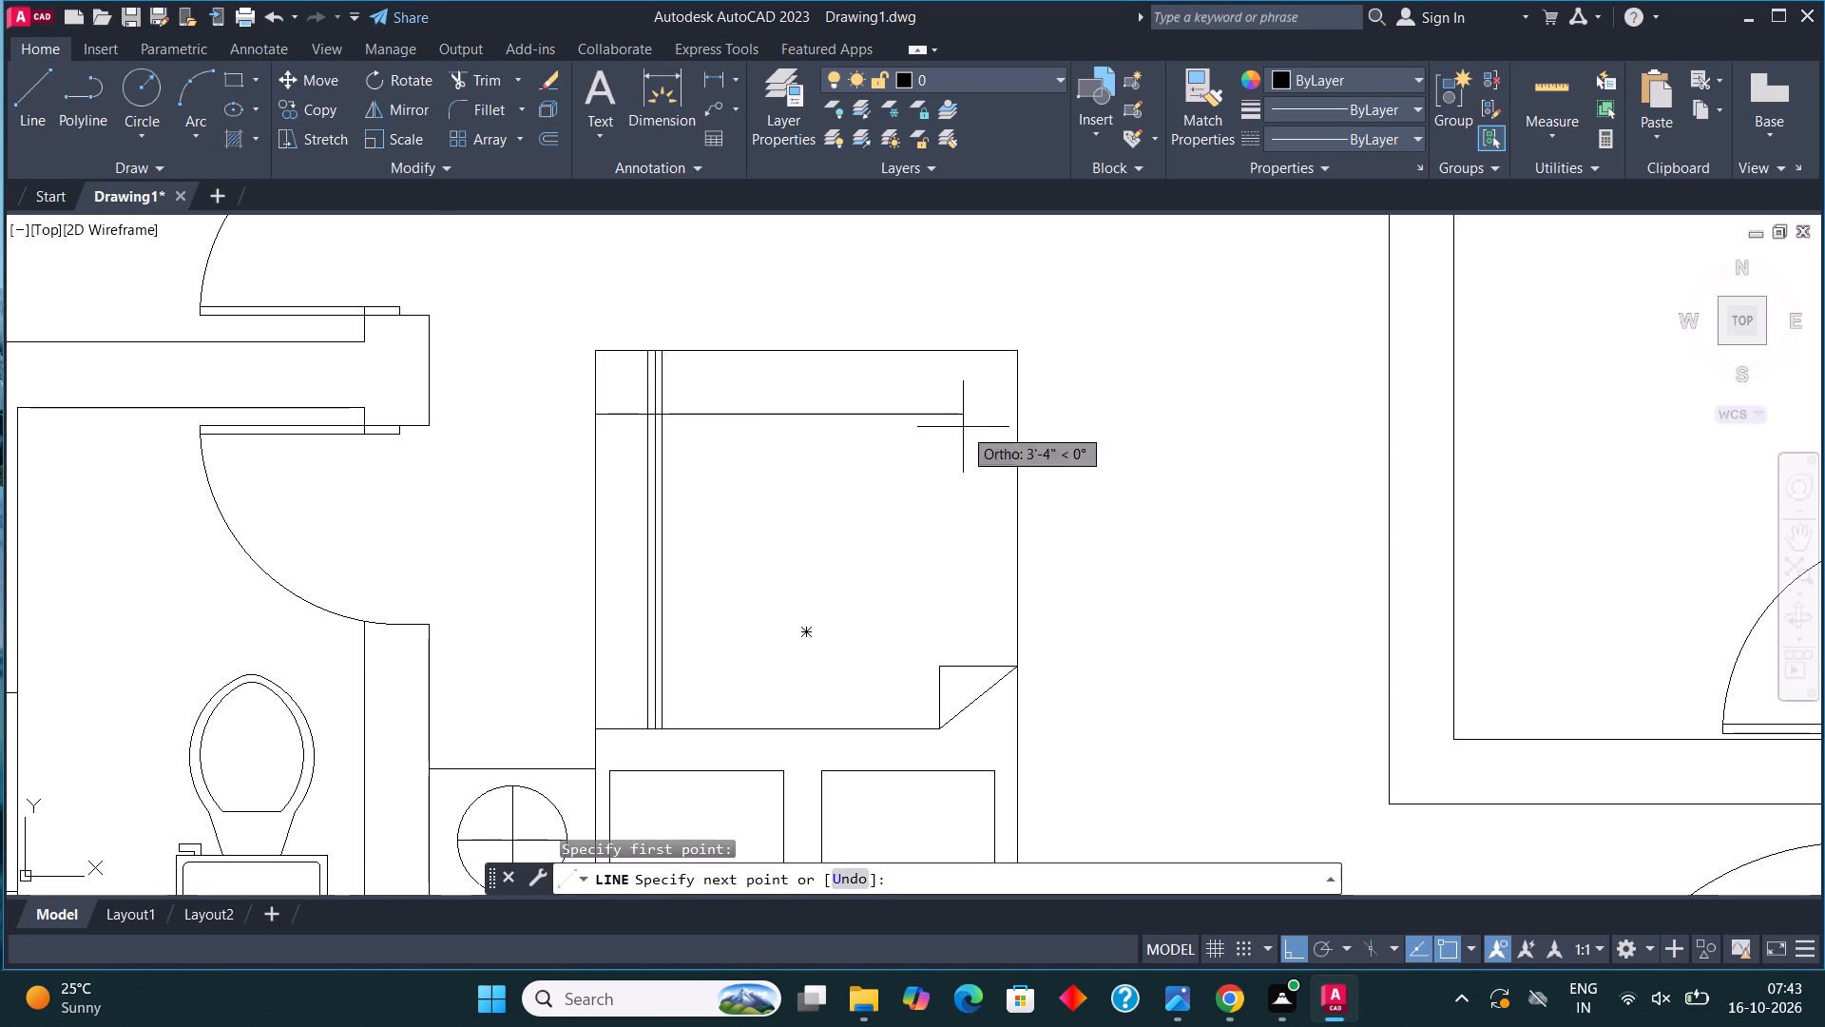
pyautogui.click(1024, 412)
pyautogui.press('Escape')
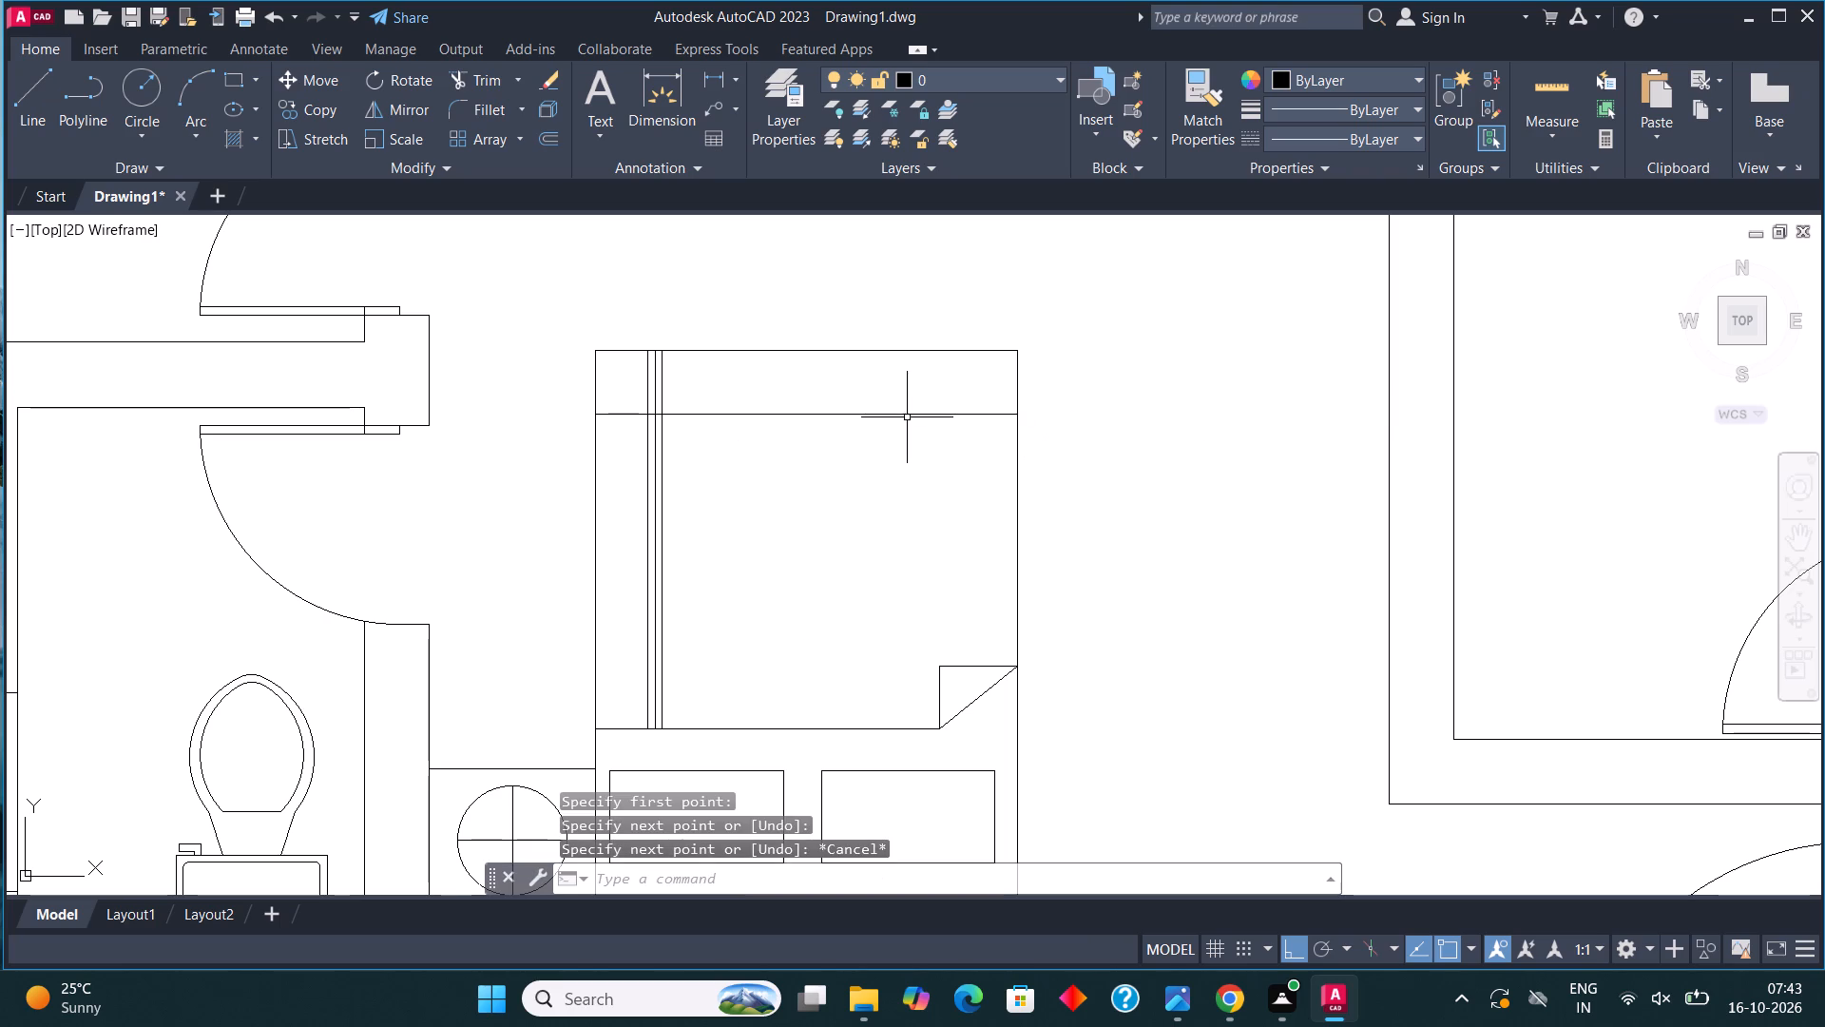
# Offset the horizontal stripe line 1" toward the pillows twice to make a triple stripe on the blanket.
pyautogui.click(906, 417)
pyautogui.click(544, 130)
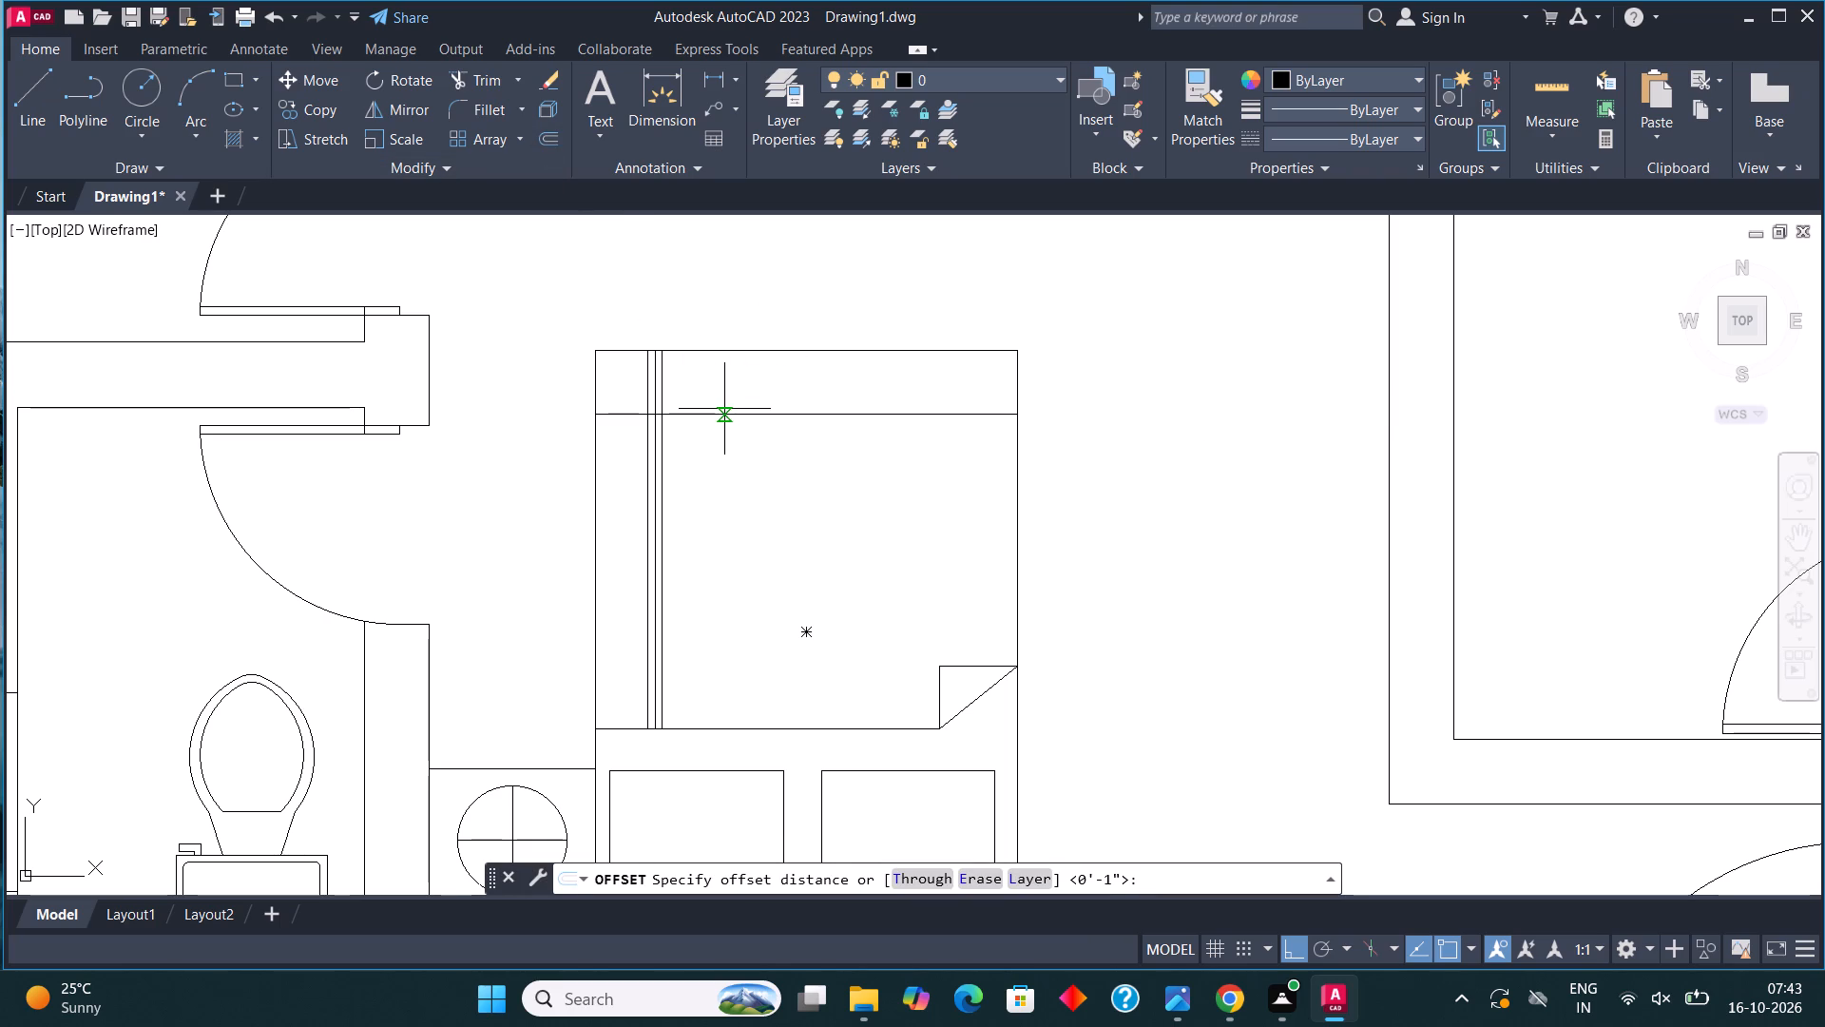
pyautogui.click(724, 409)
pyautogui.write('1"')
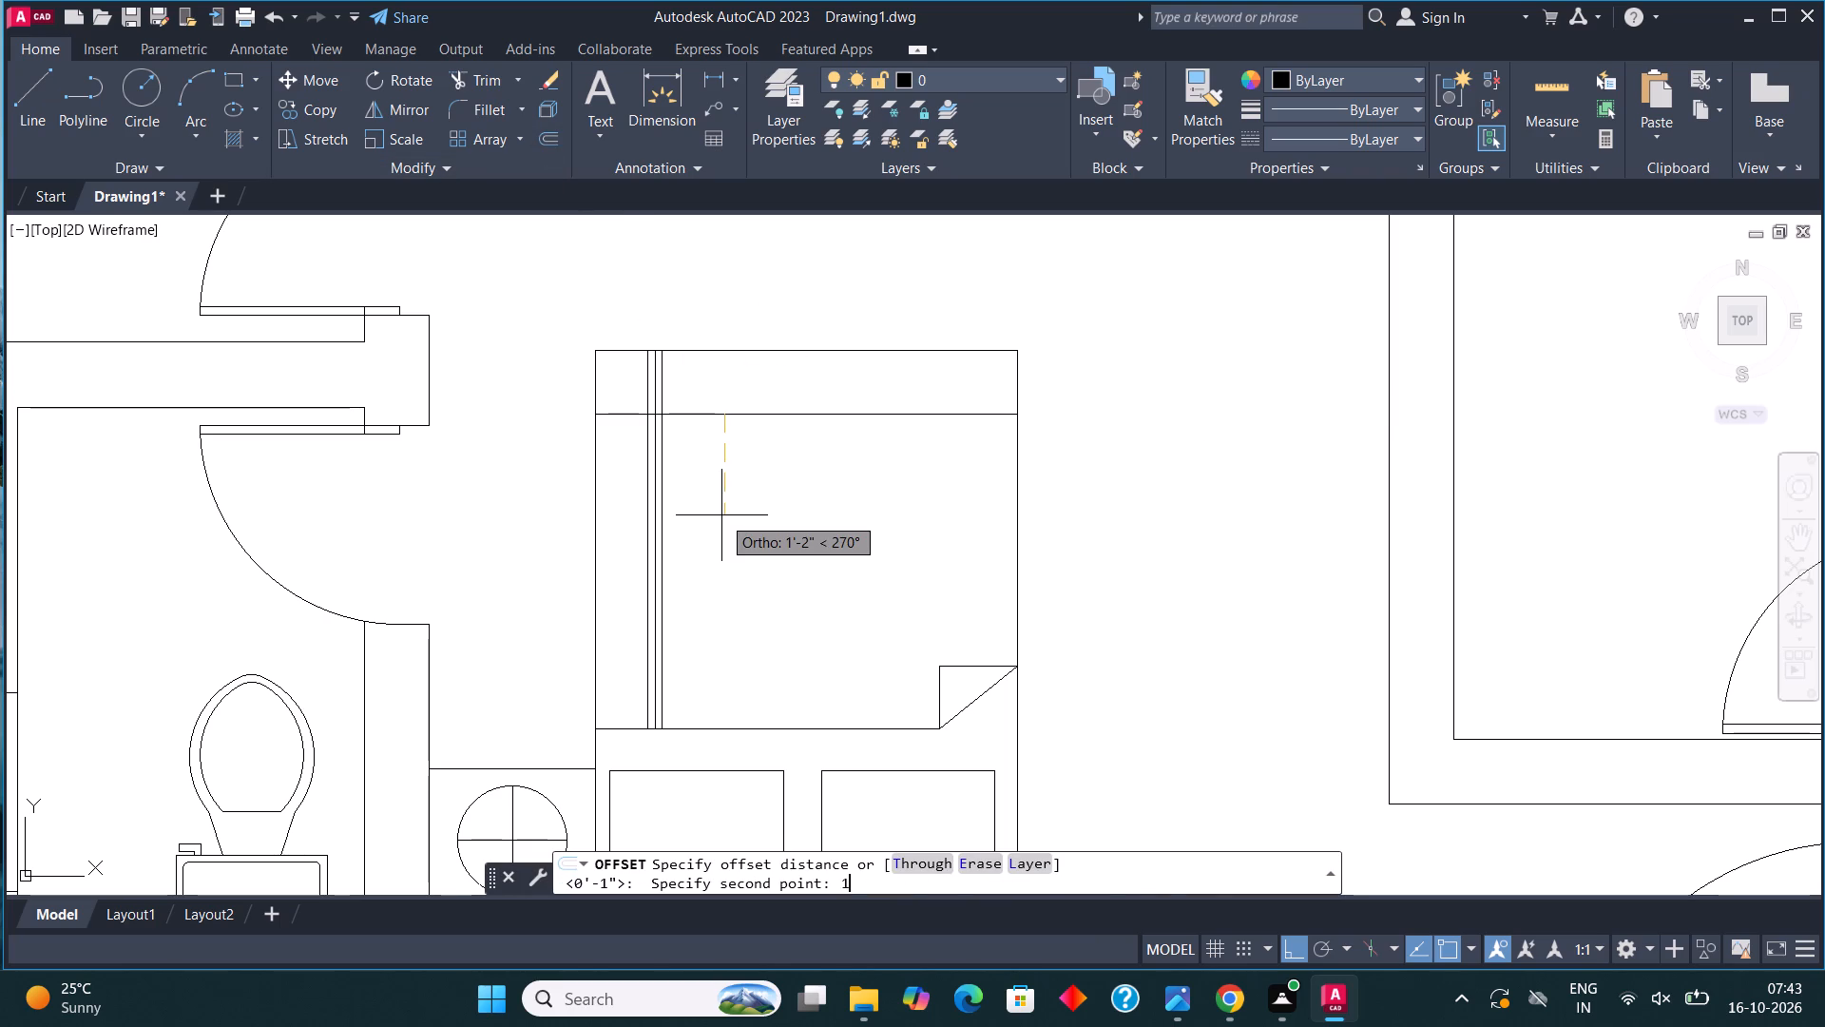
pyautogui.press('Return')
pyautogui.click(737, 570)
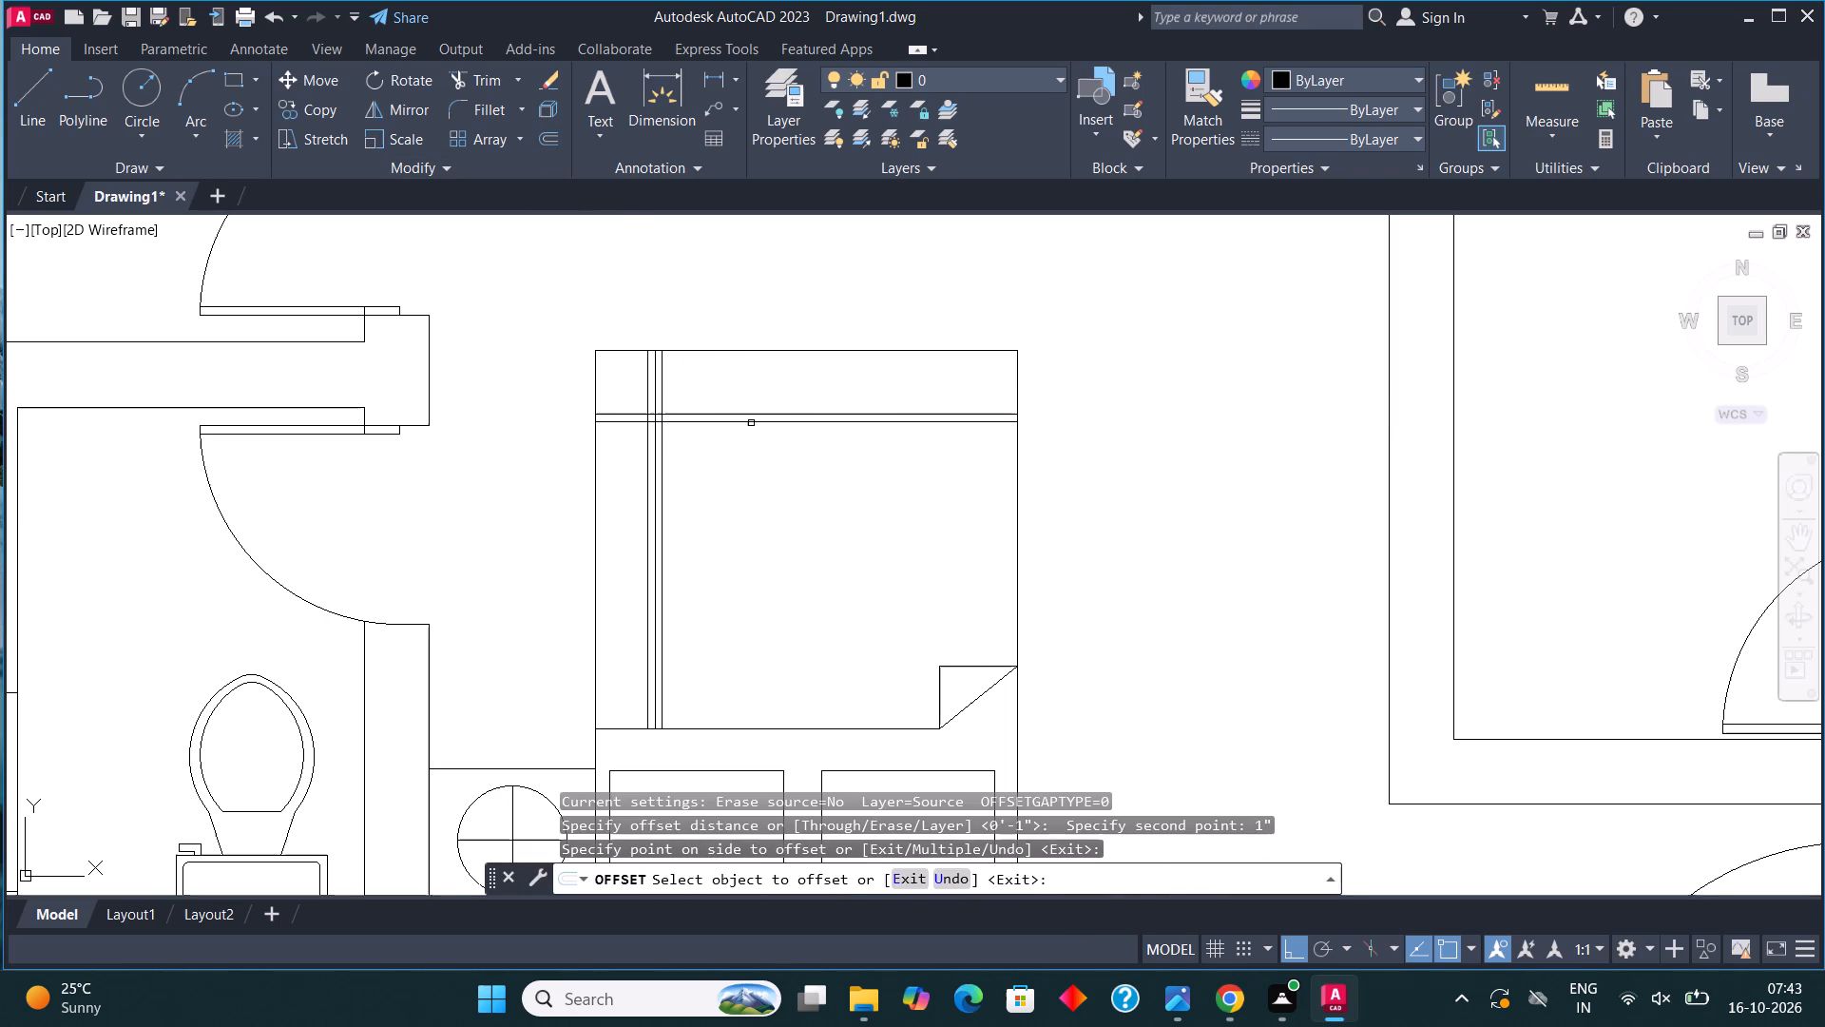
pyautogui.click(751, 424)
pyautogui.click(750, 461)
pyautogui.scroll(-2, 783, 475)
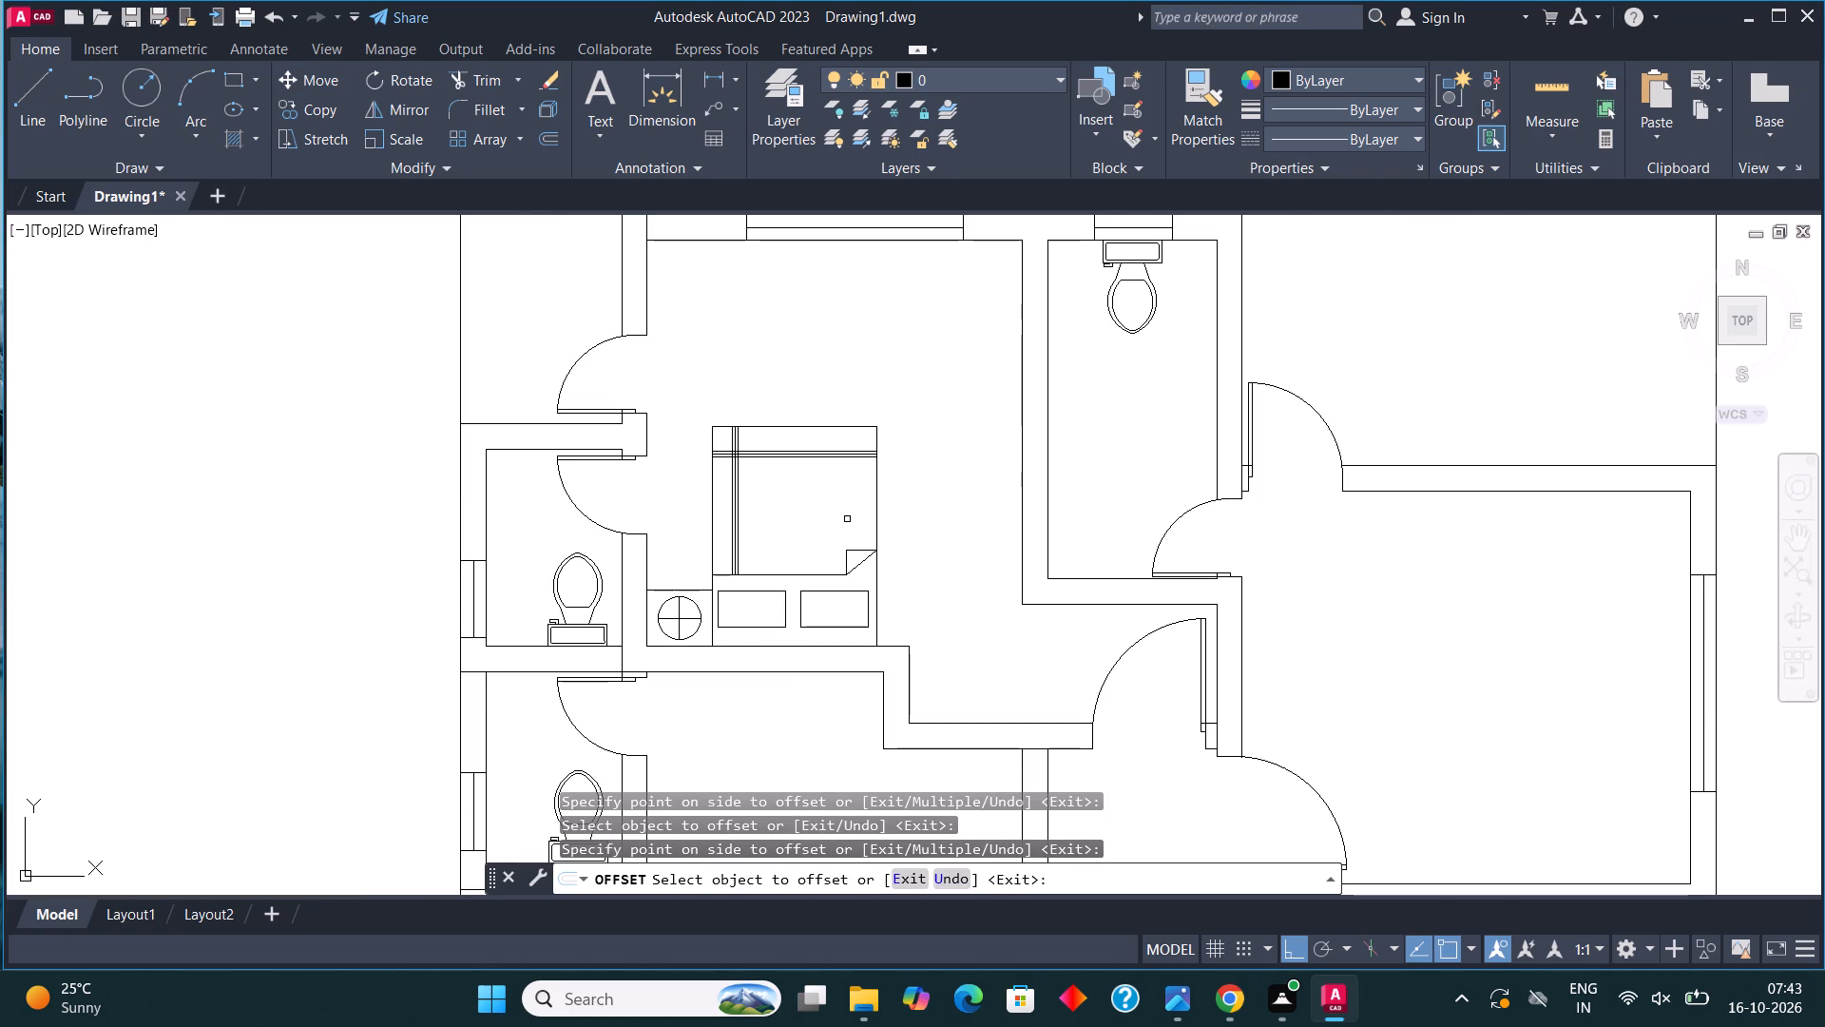
pyautogui.press('Escape')
# Draw a rectangular washbasin counter in the southwest corner of the toilet room east of the northwest bedroom.
pyautogui.scroll(-2, 778, 537)
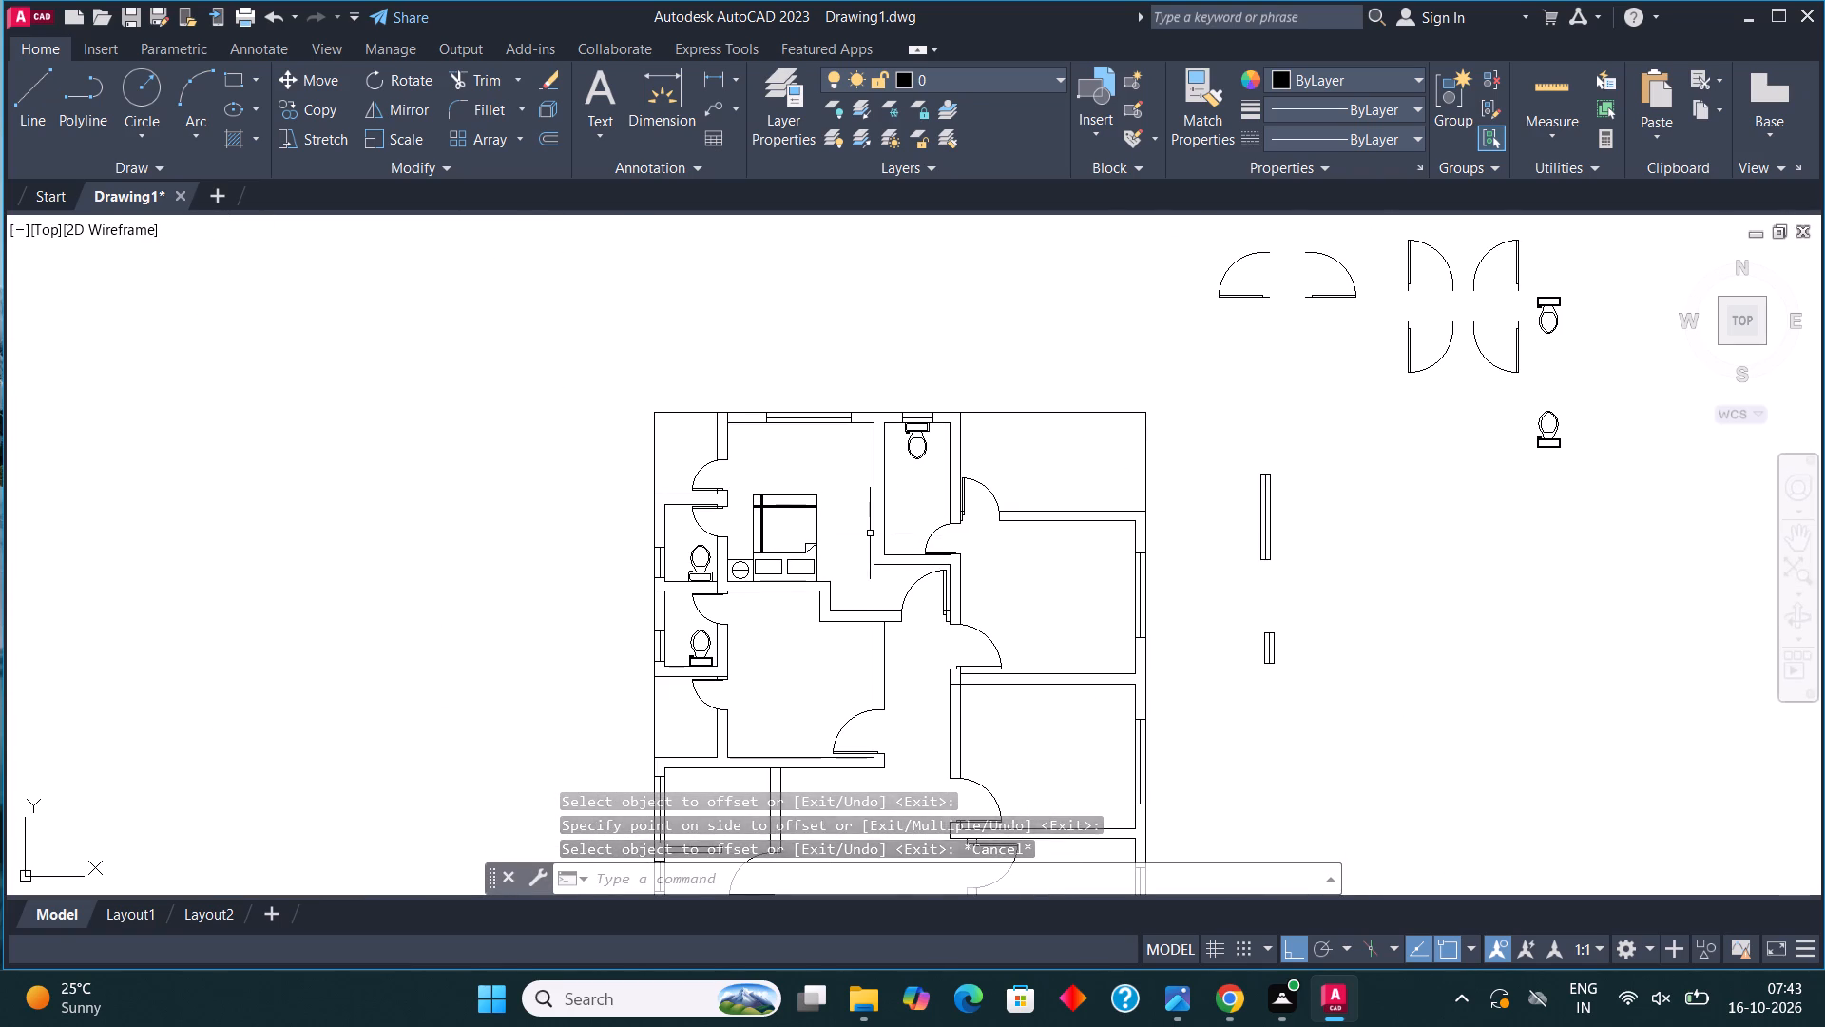
pyautogui.scroll(4, 870, 533)
pyautogui.moveTo(1056, 526); pyautogui.dragTo(844, 504, button='middle')
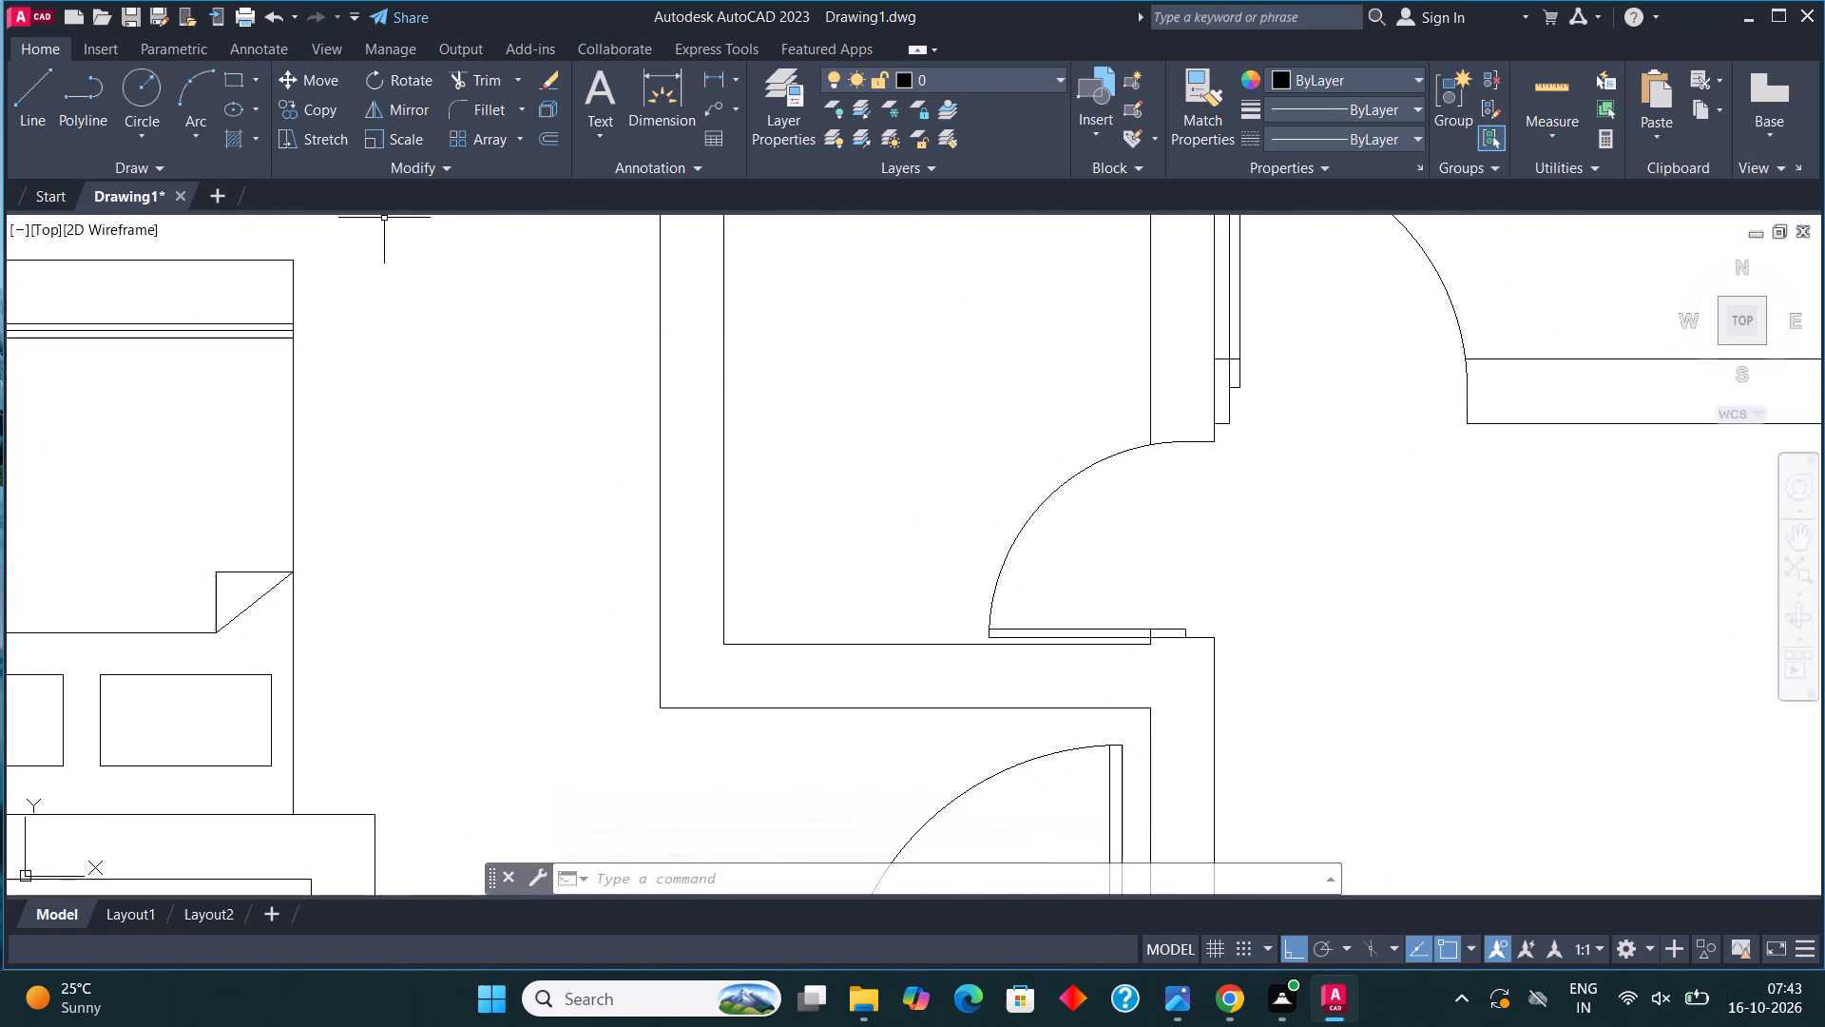
pyautogui.click(227, 68)
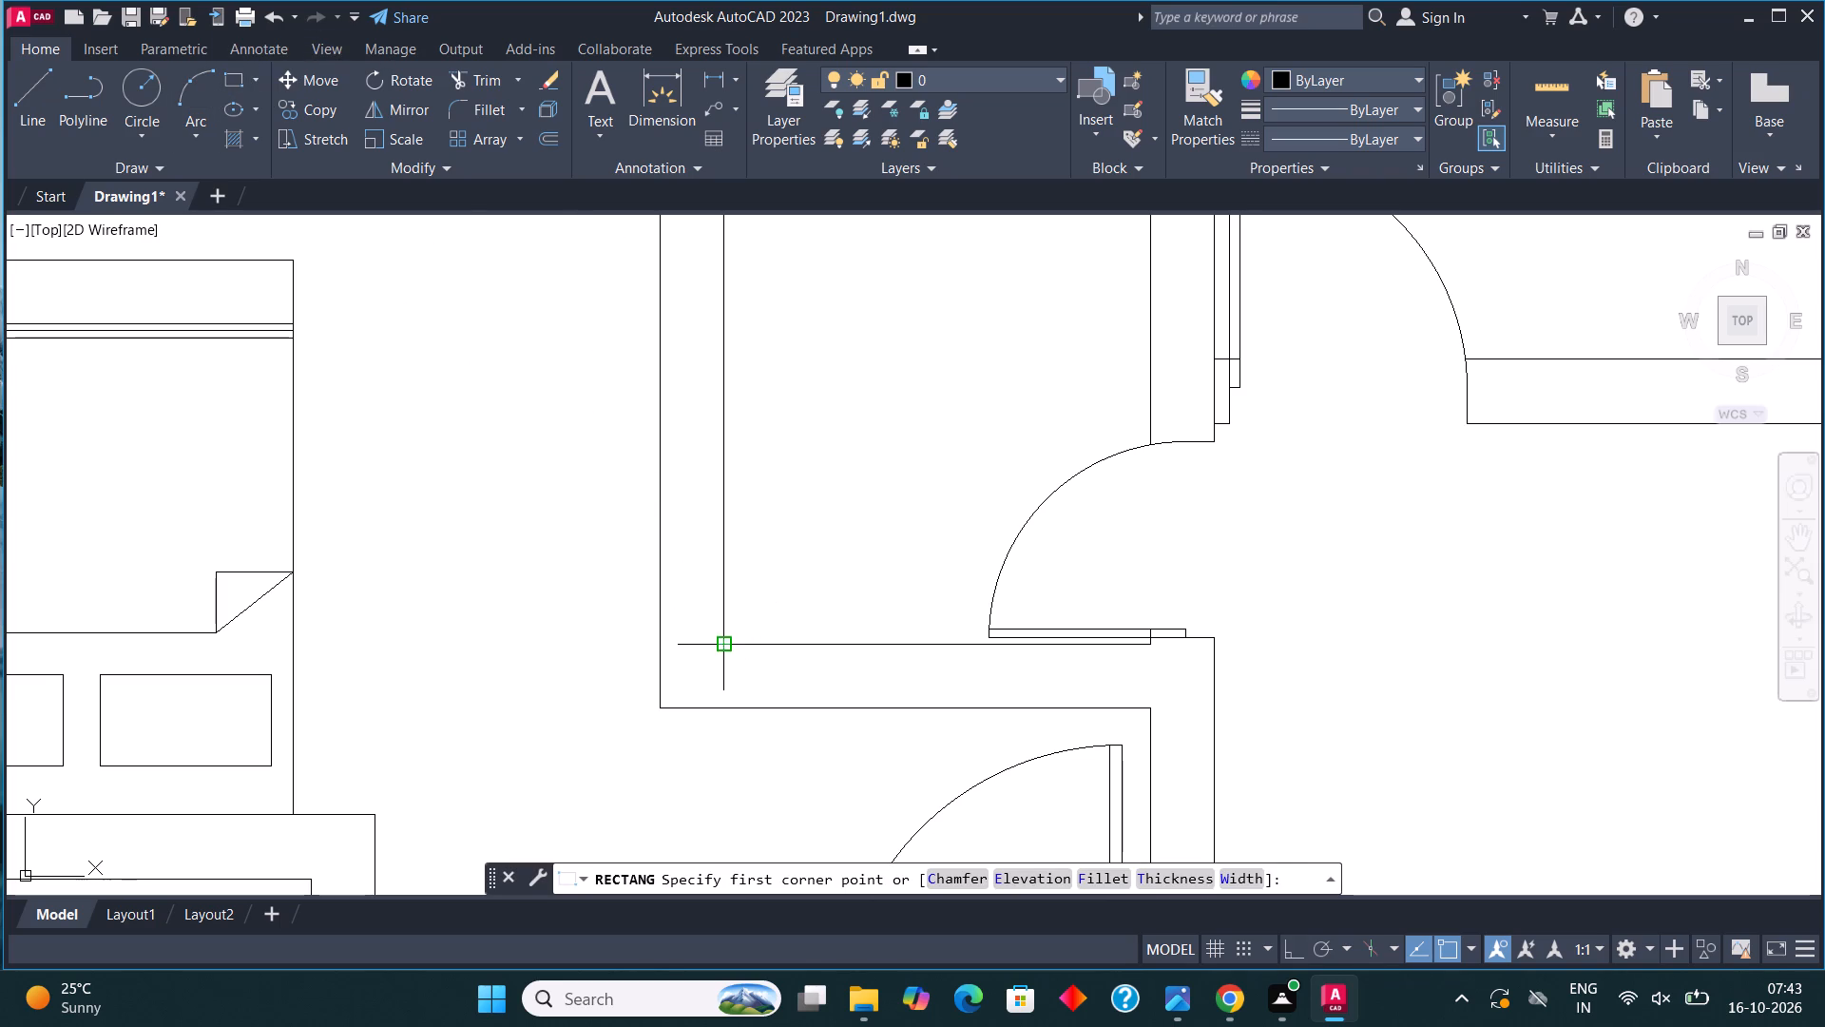
pyautogui.click(720, 644)
pyautogui.moveTo(792, 376); pyautogui.dragTo(802, 509, button='middle')
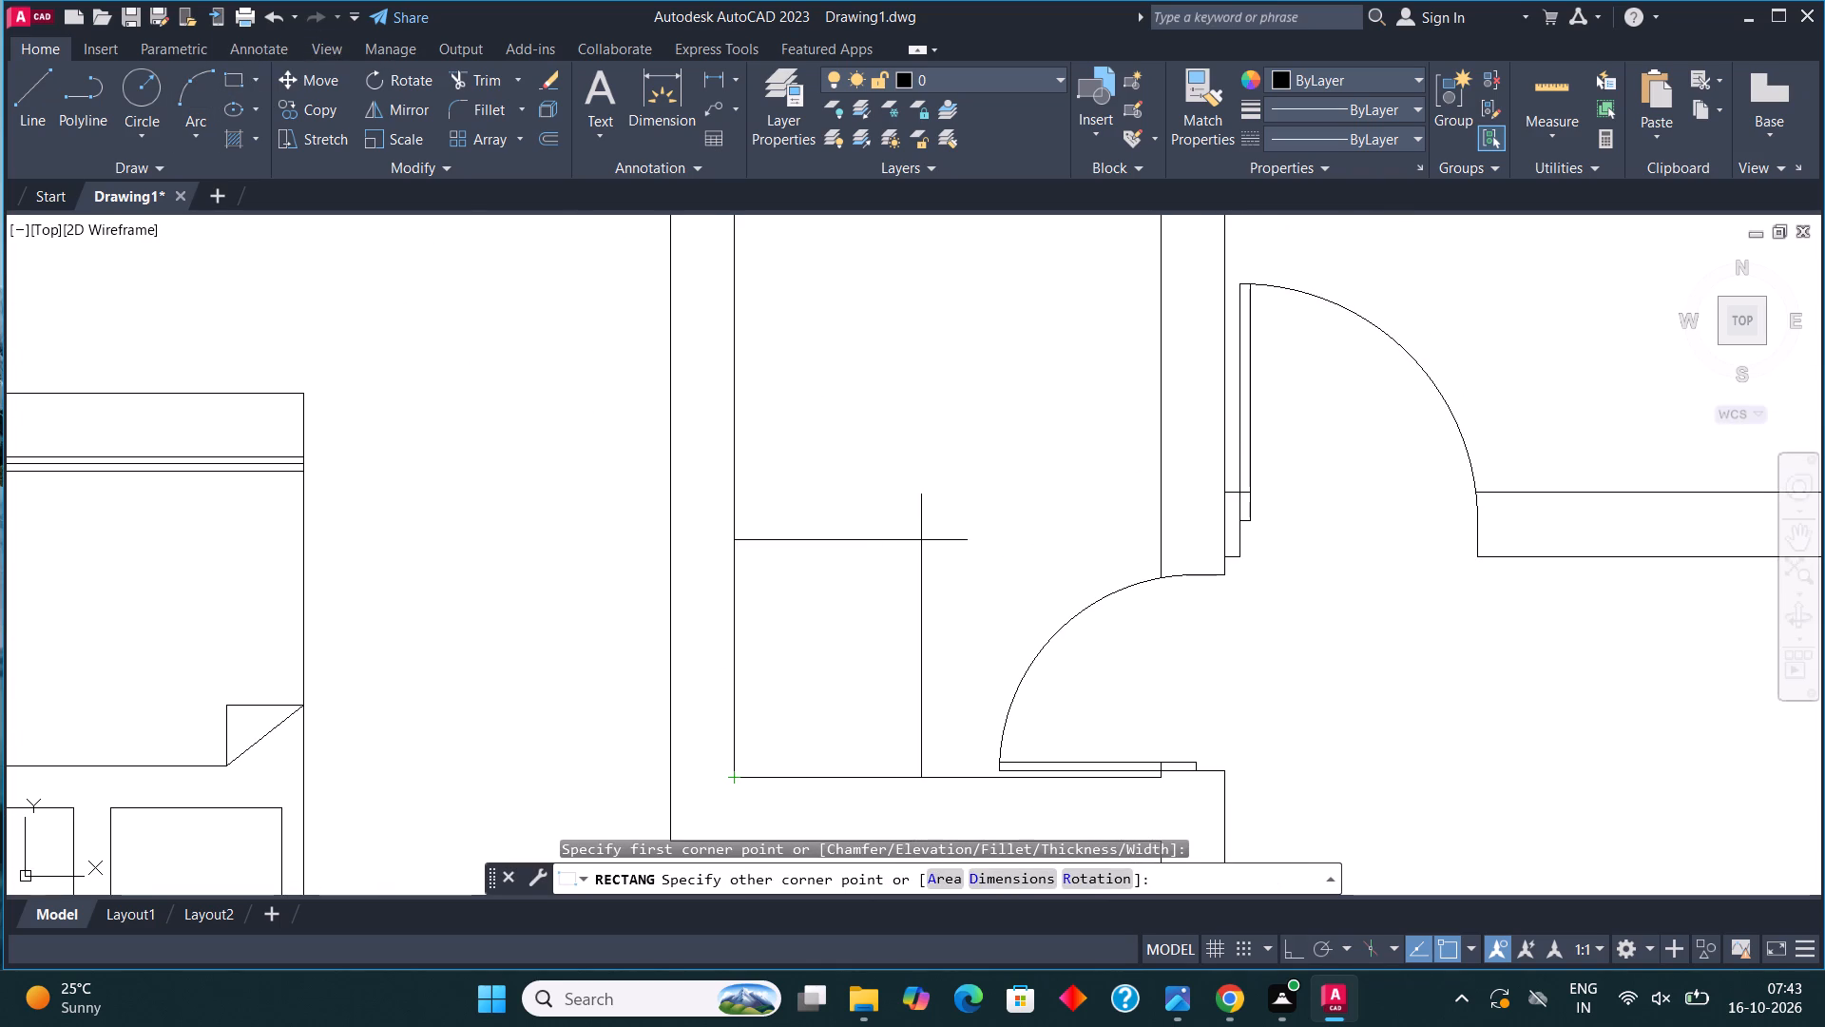
pyautogui.click(922, 513)
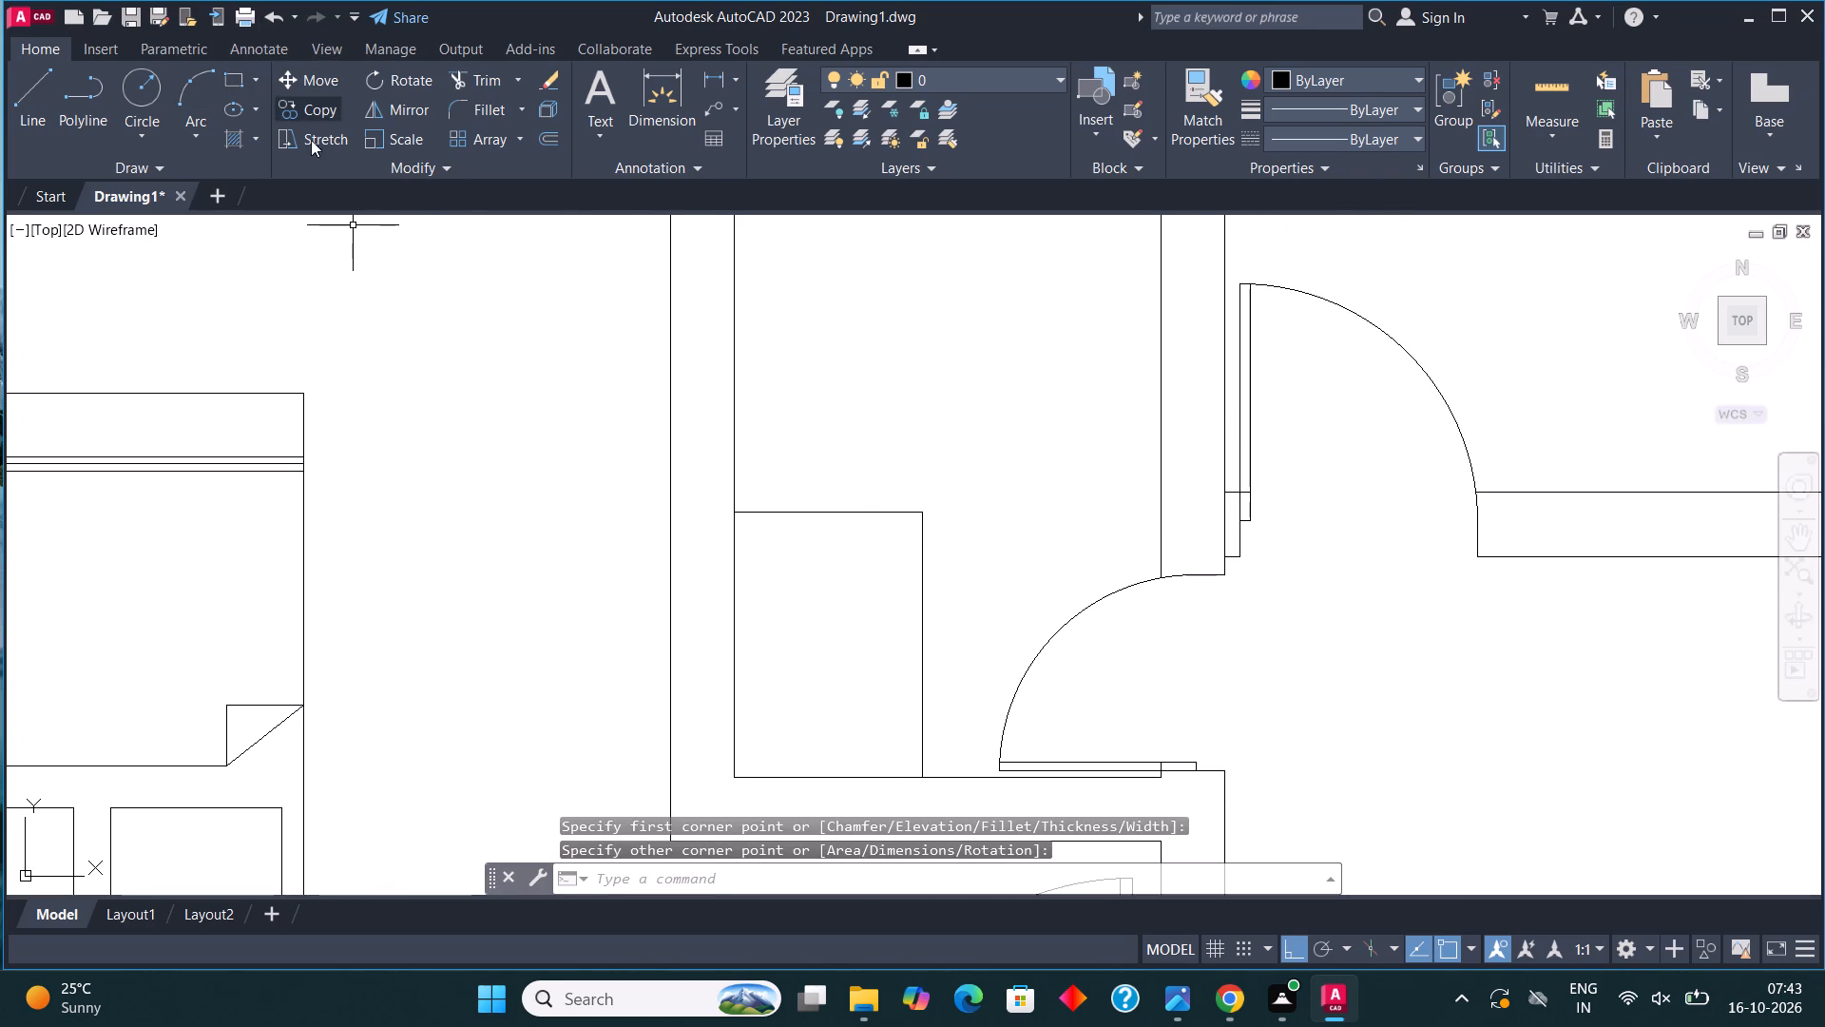
# Draw a basin ellipse, longer north to south, centred in the southern part of the counter rectangle.
pyautogui.click(226, 95)
pyautogui.click(225, 107)
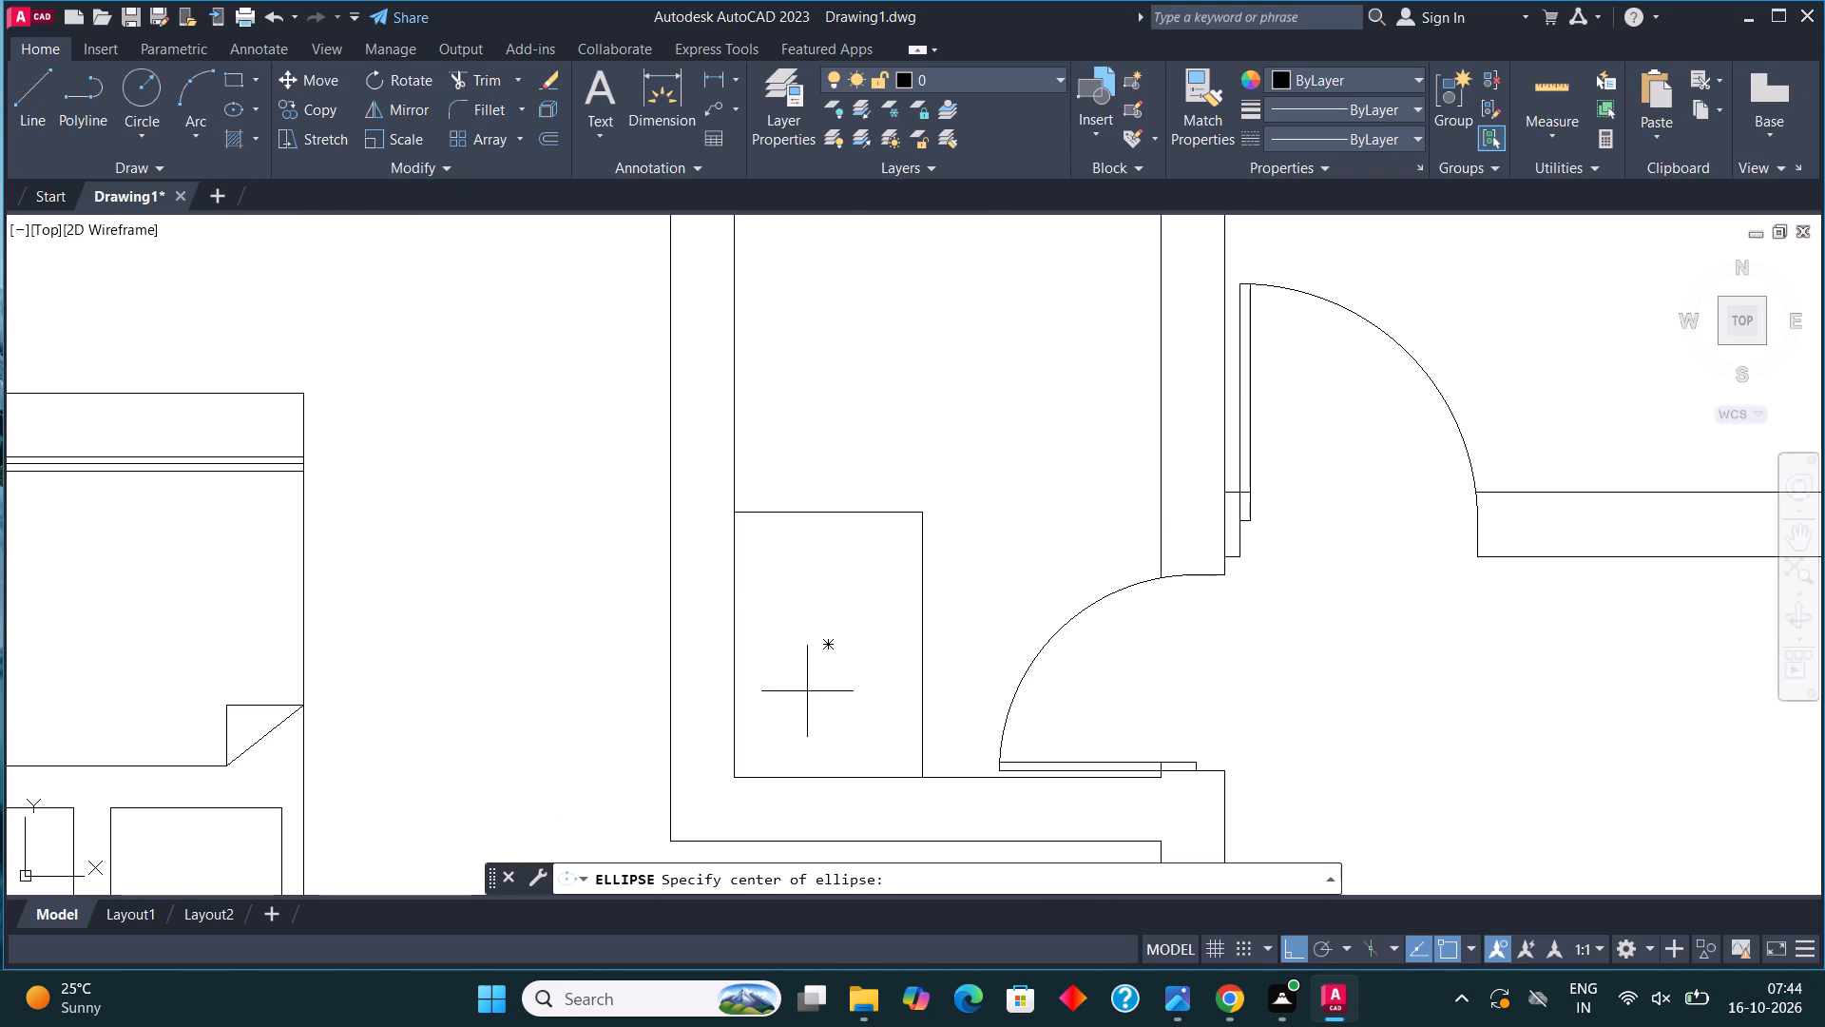
pyautogui.click(822, 713)
pyautogui.click(828, 597)
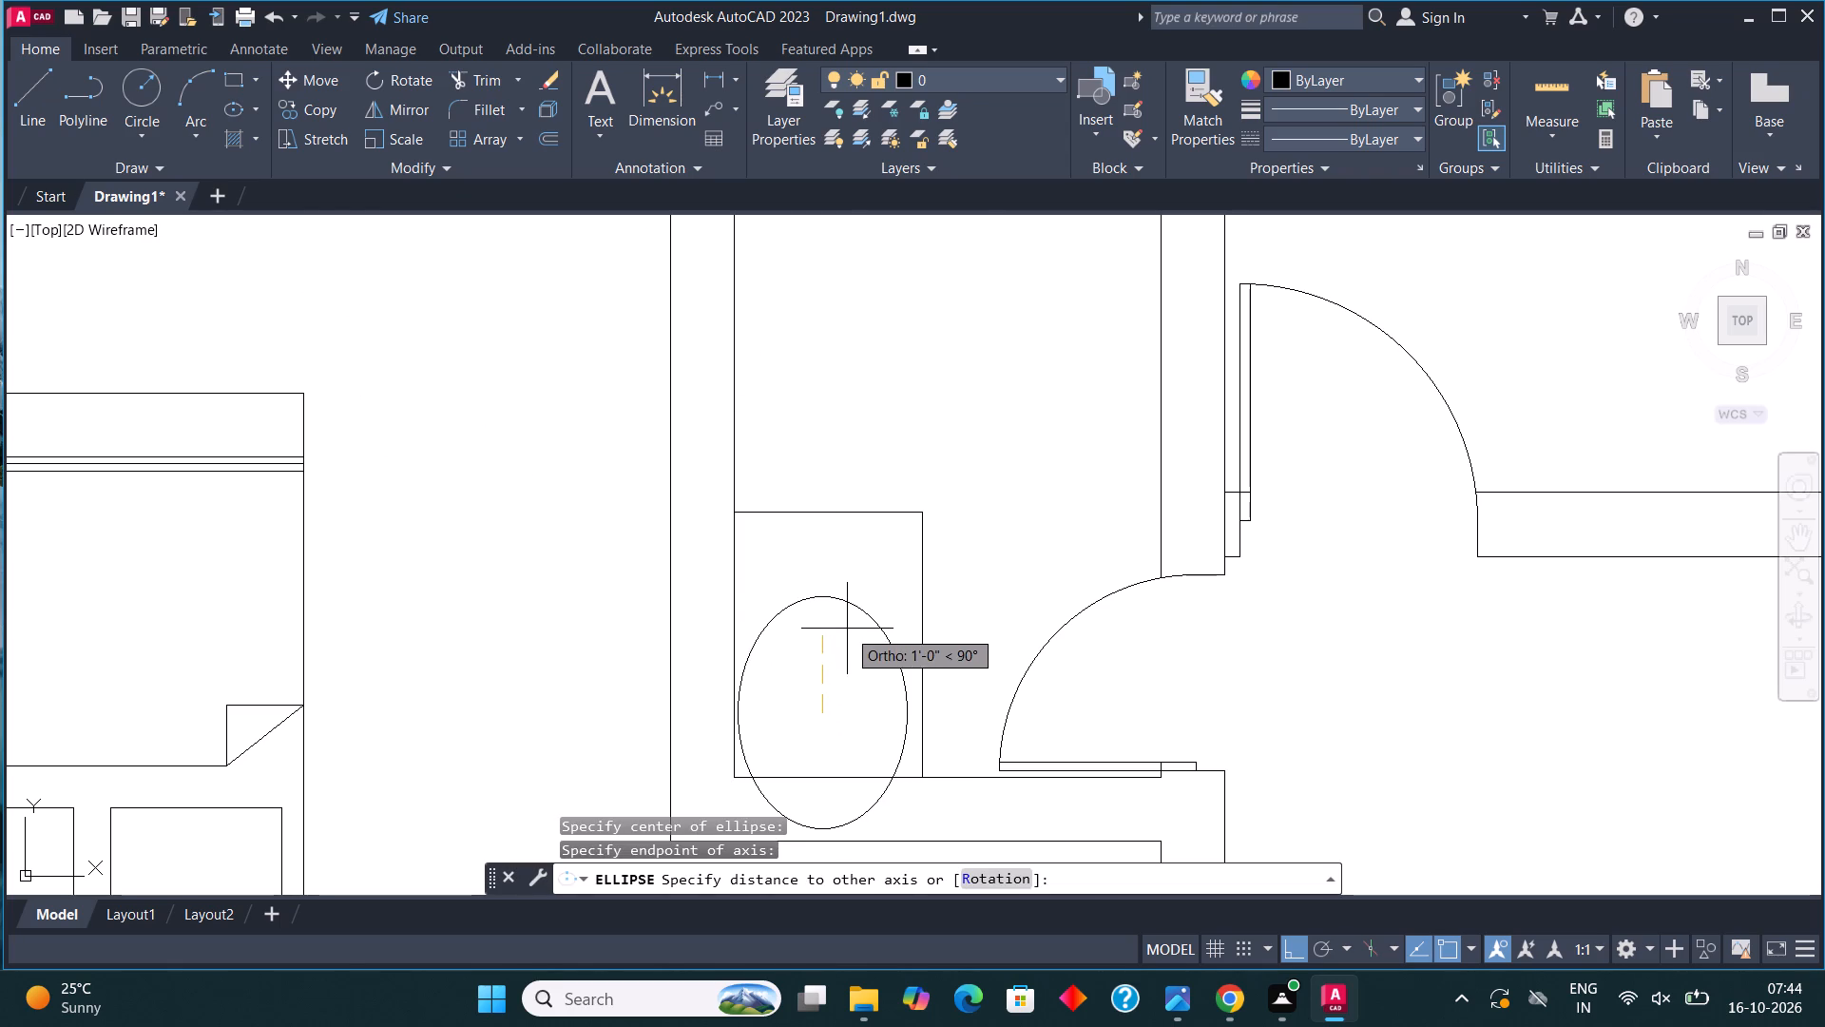
pyautogui.click(852, 631)
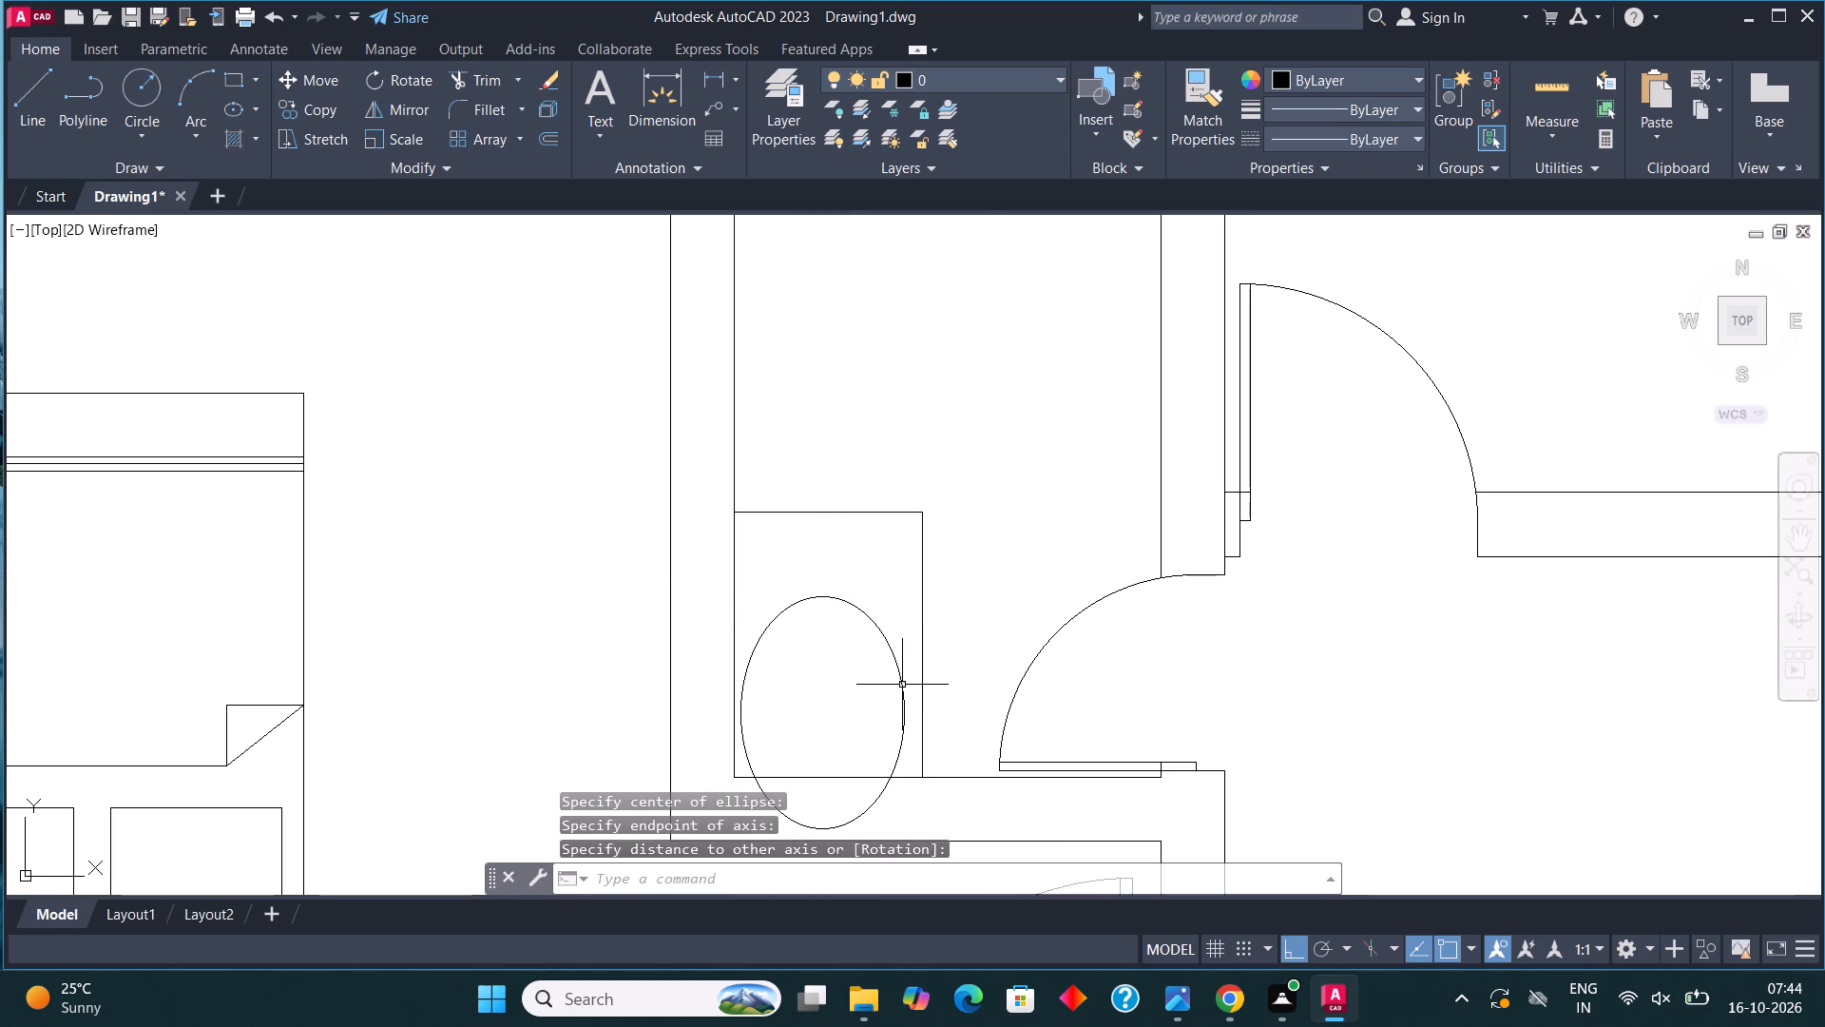
# Shorten the washbasin ellipse north to south and narrow it to a half-width of about 9".
pyautogui.click(902, 683)
pyautogui.scroll(-2, 905, 733)
pyautogui.scroll(2, 883, 774)
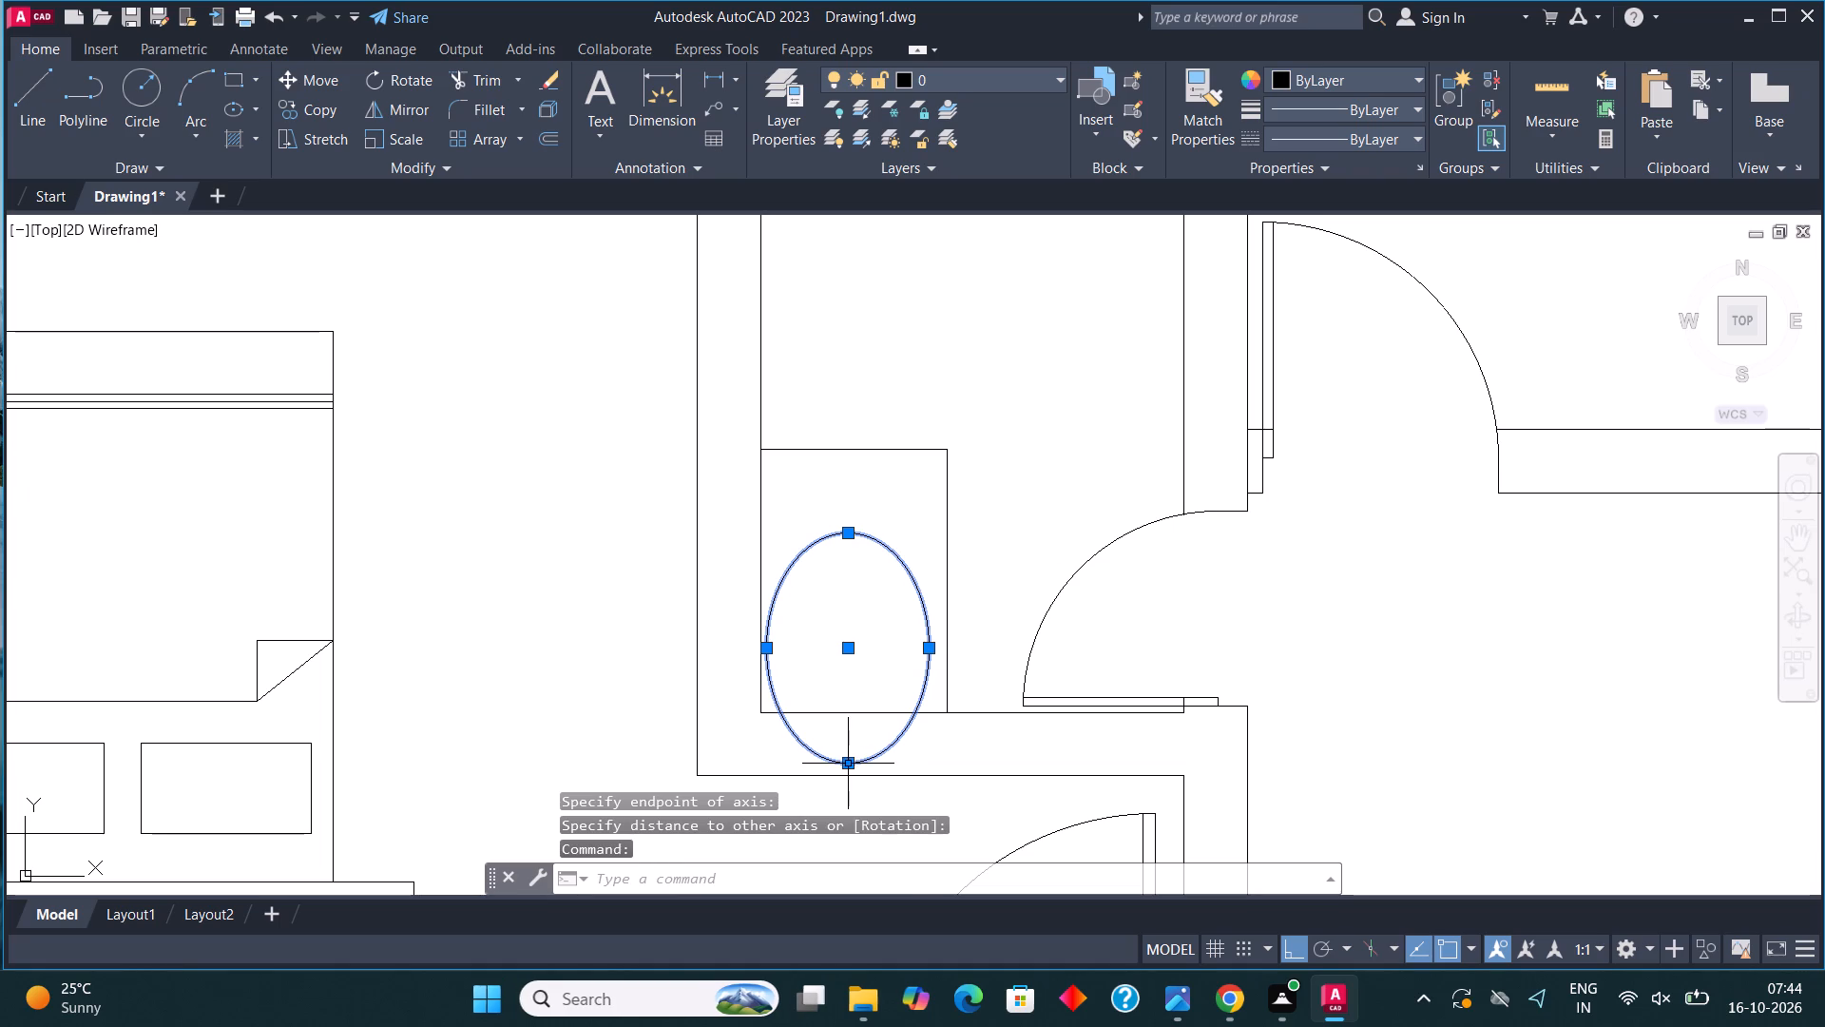
pyautogui.click(848, 764)
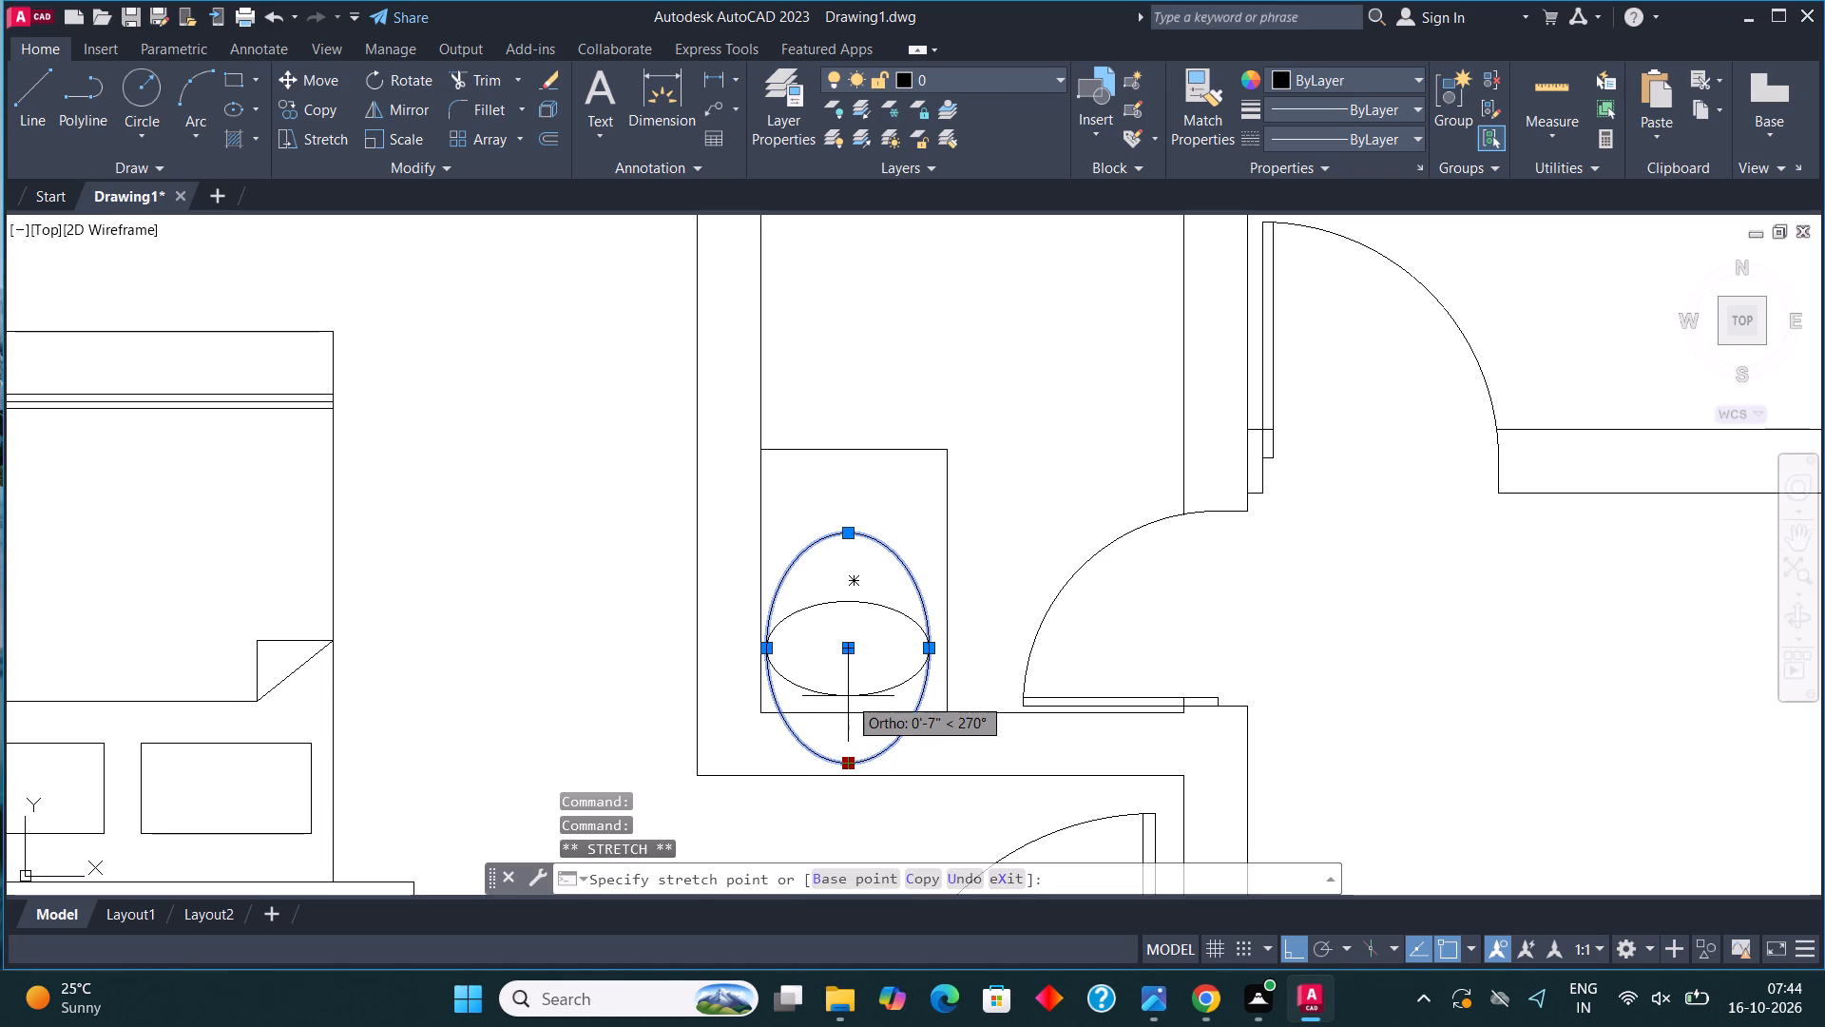
pyautogui.click(853, 742)
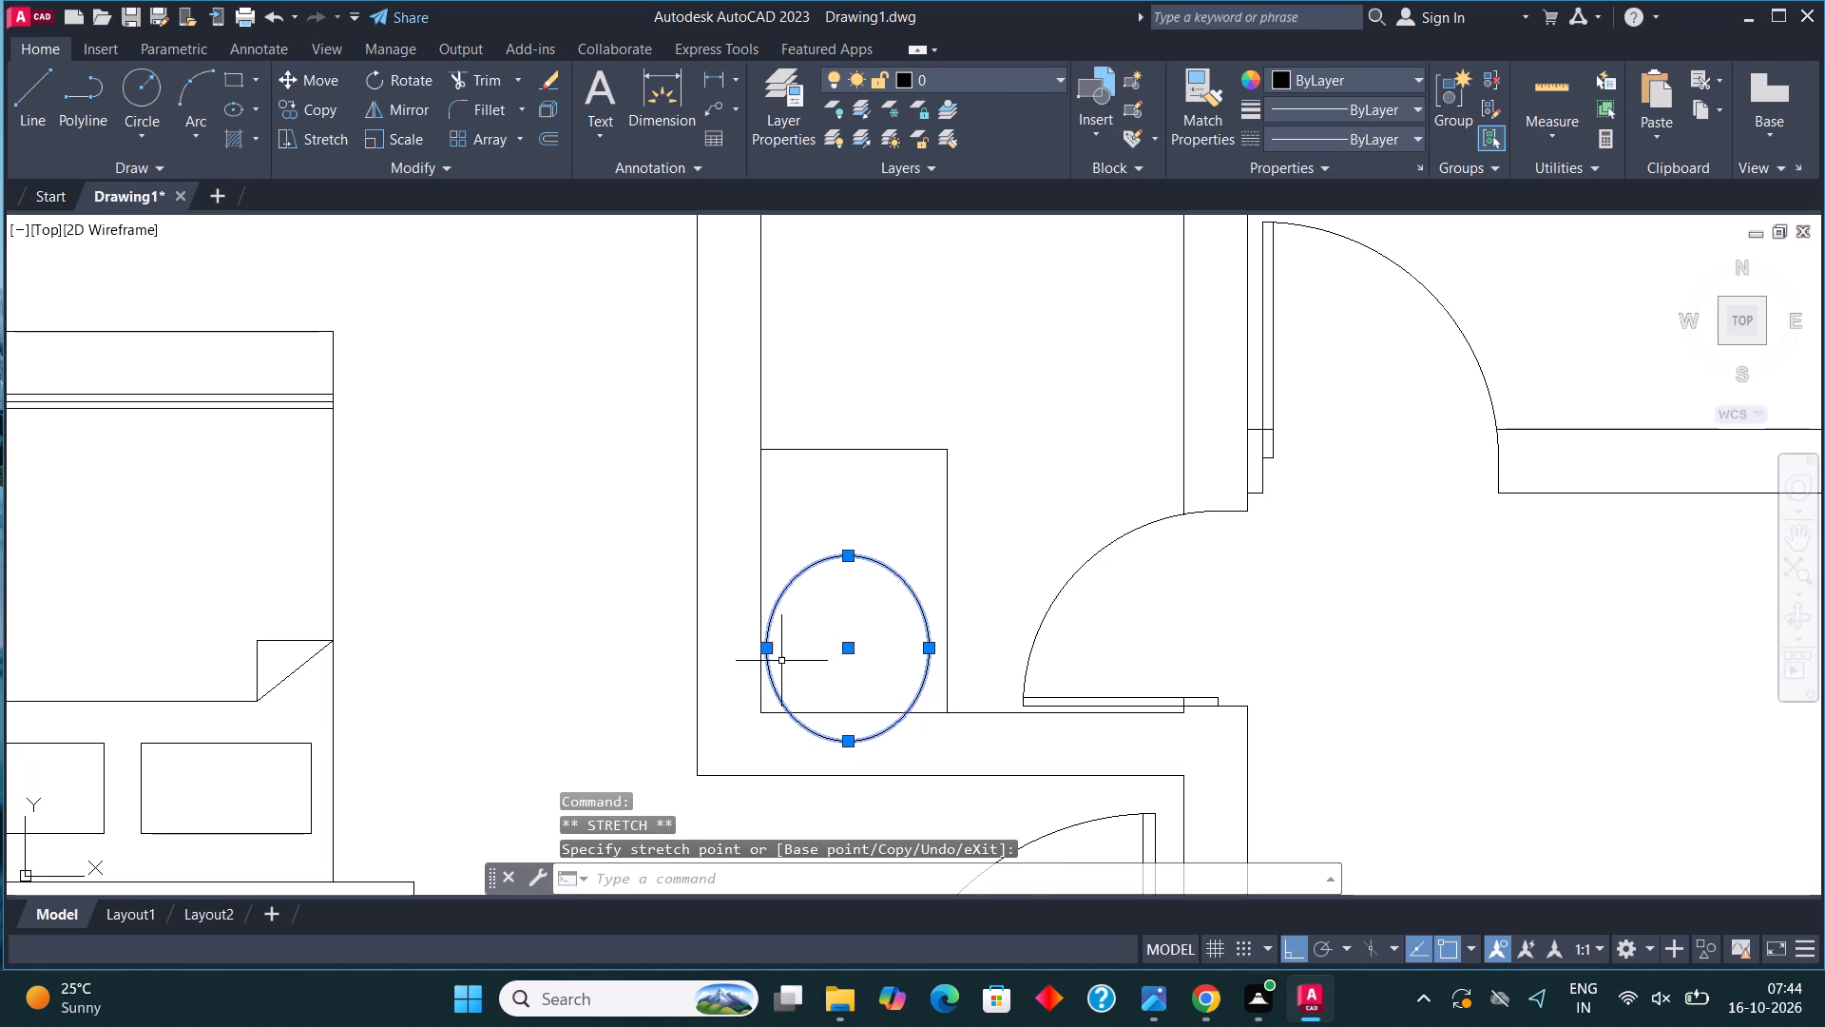
pyautogui.click(766, 651)
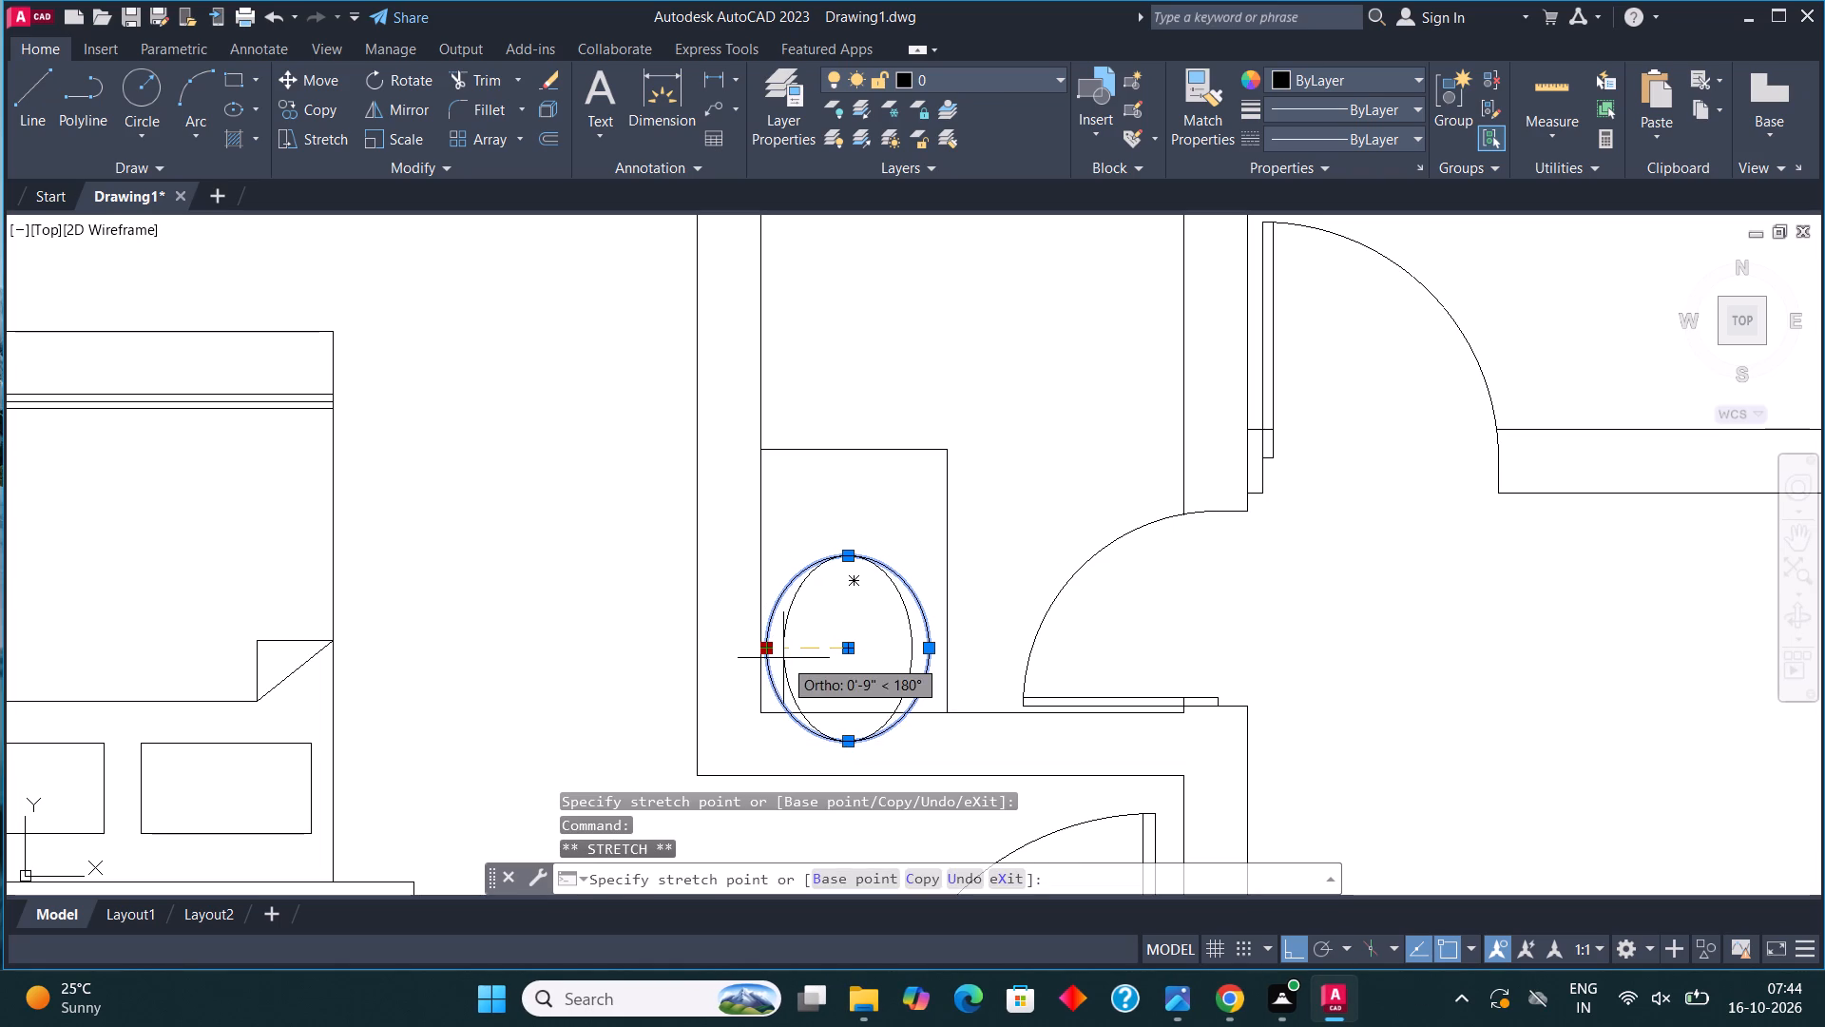
pyautogui.click(783, 658)
# Move the basin ellipse about 10" north so it sits inside the counter rectangle.
pyautogui.click(311, 73)
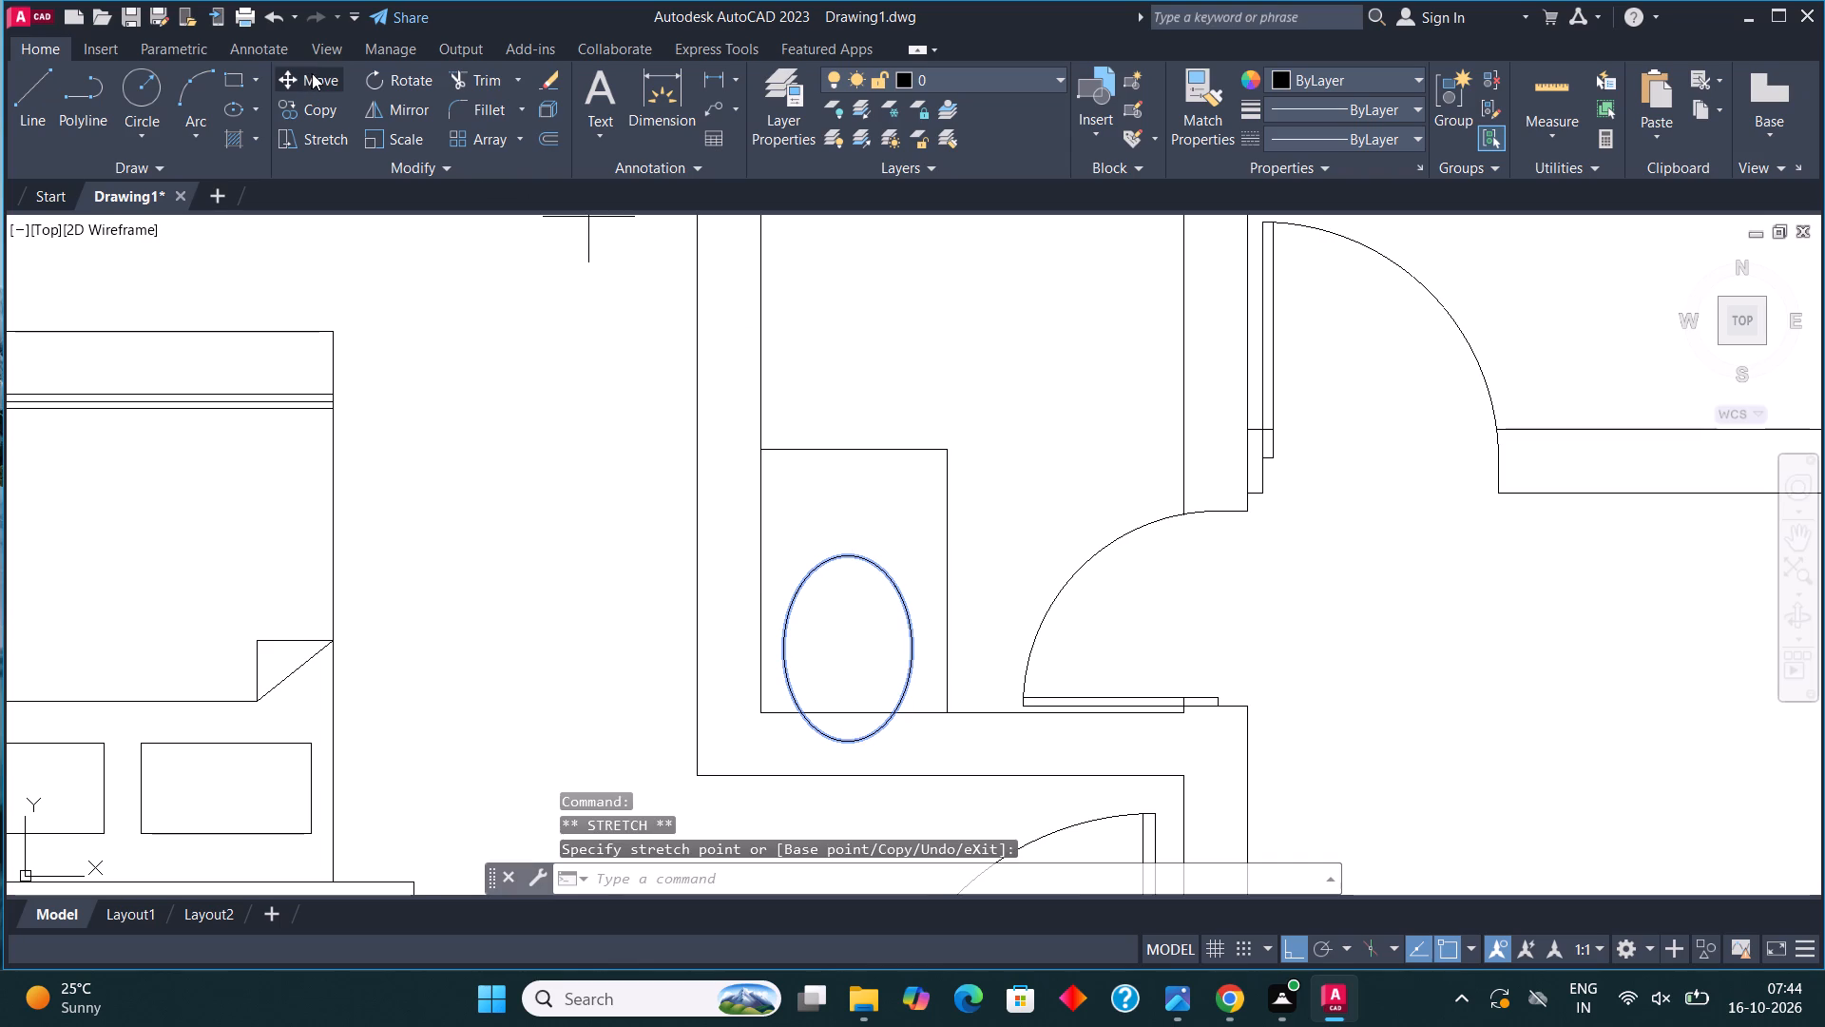
pyautogui.click(850, 648)
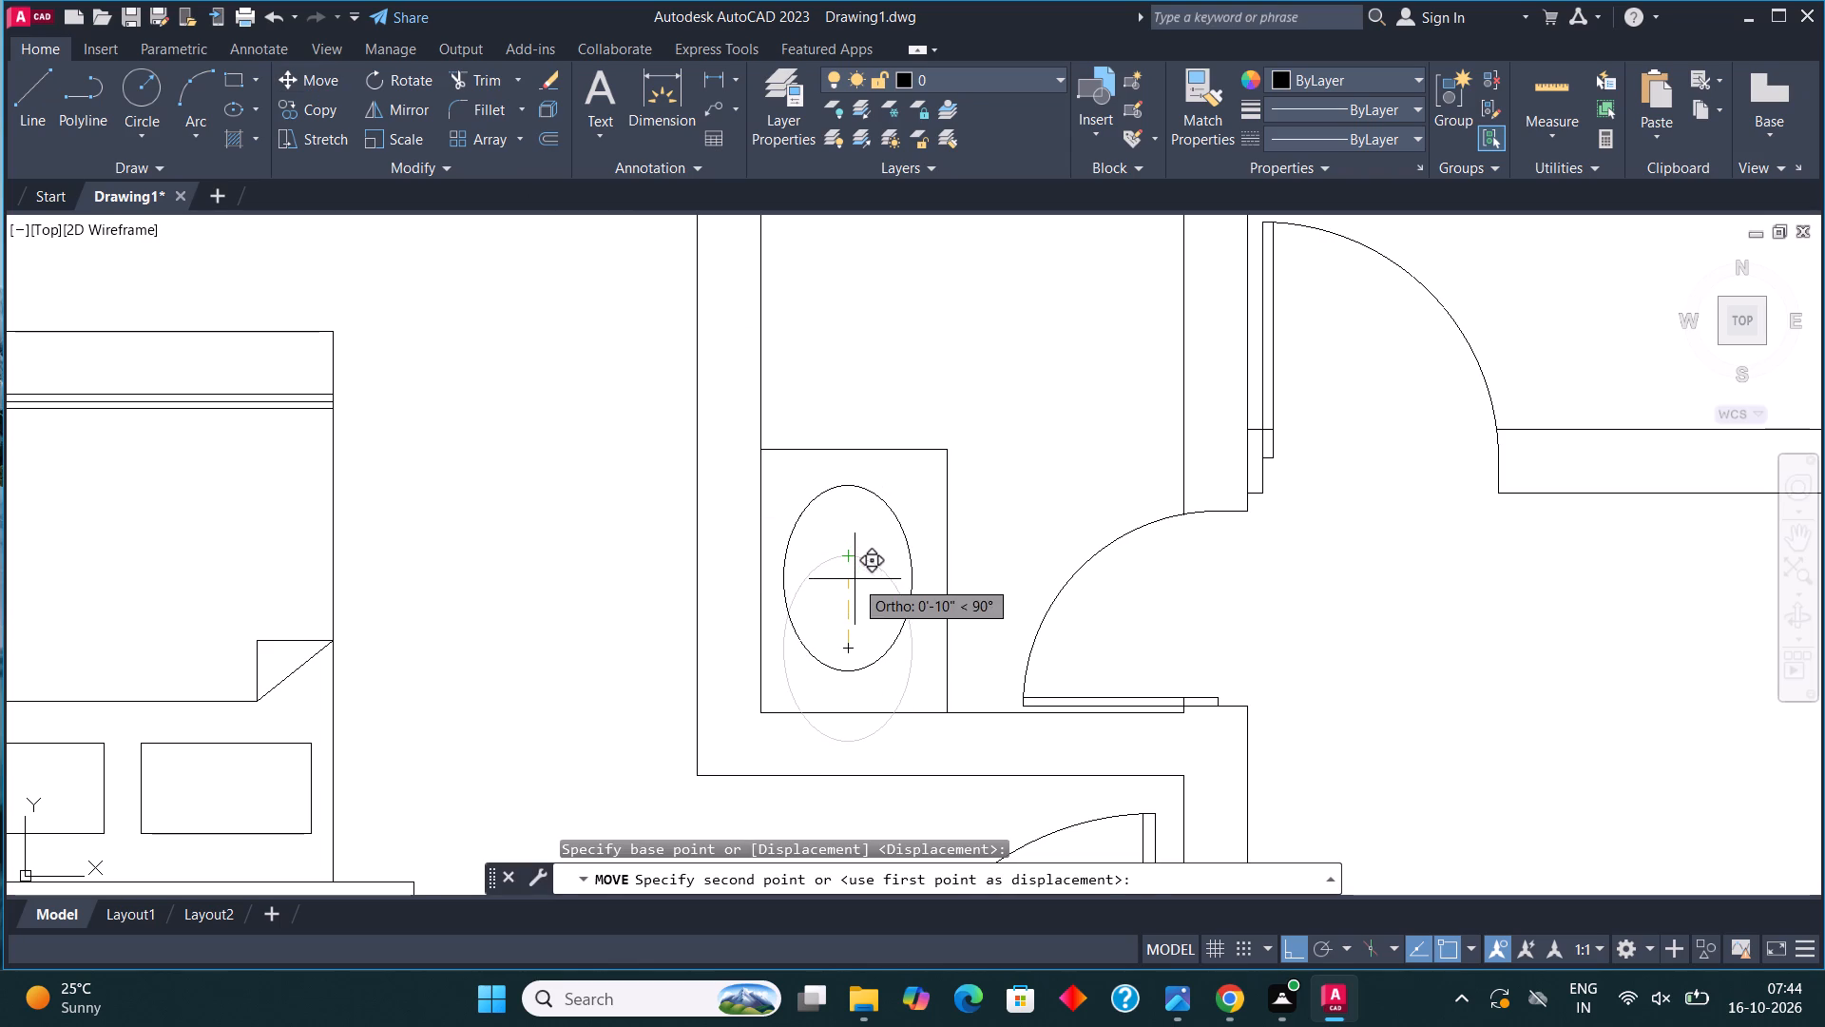
pyautogui.click(855, 579)
# Draw a small drain circle at the centre of the basin ellipse.
pyautogui.click(132, 73)
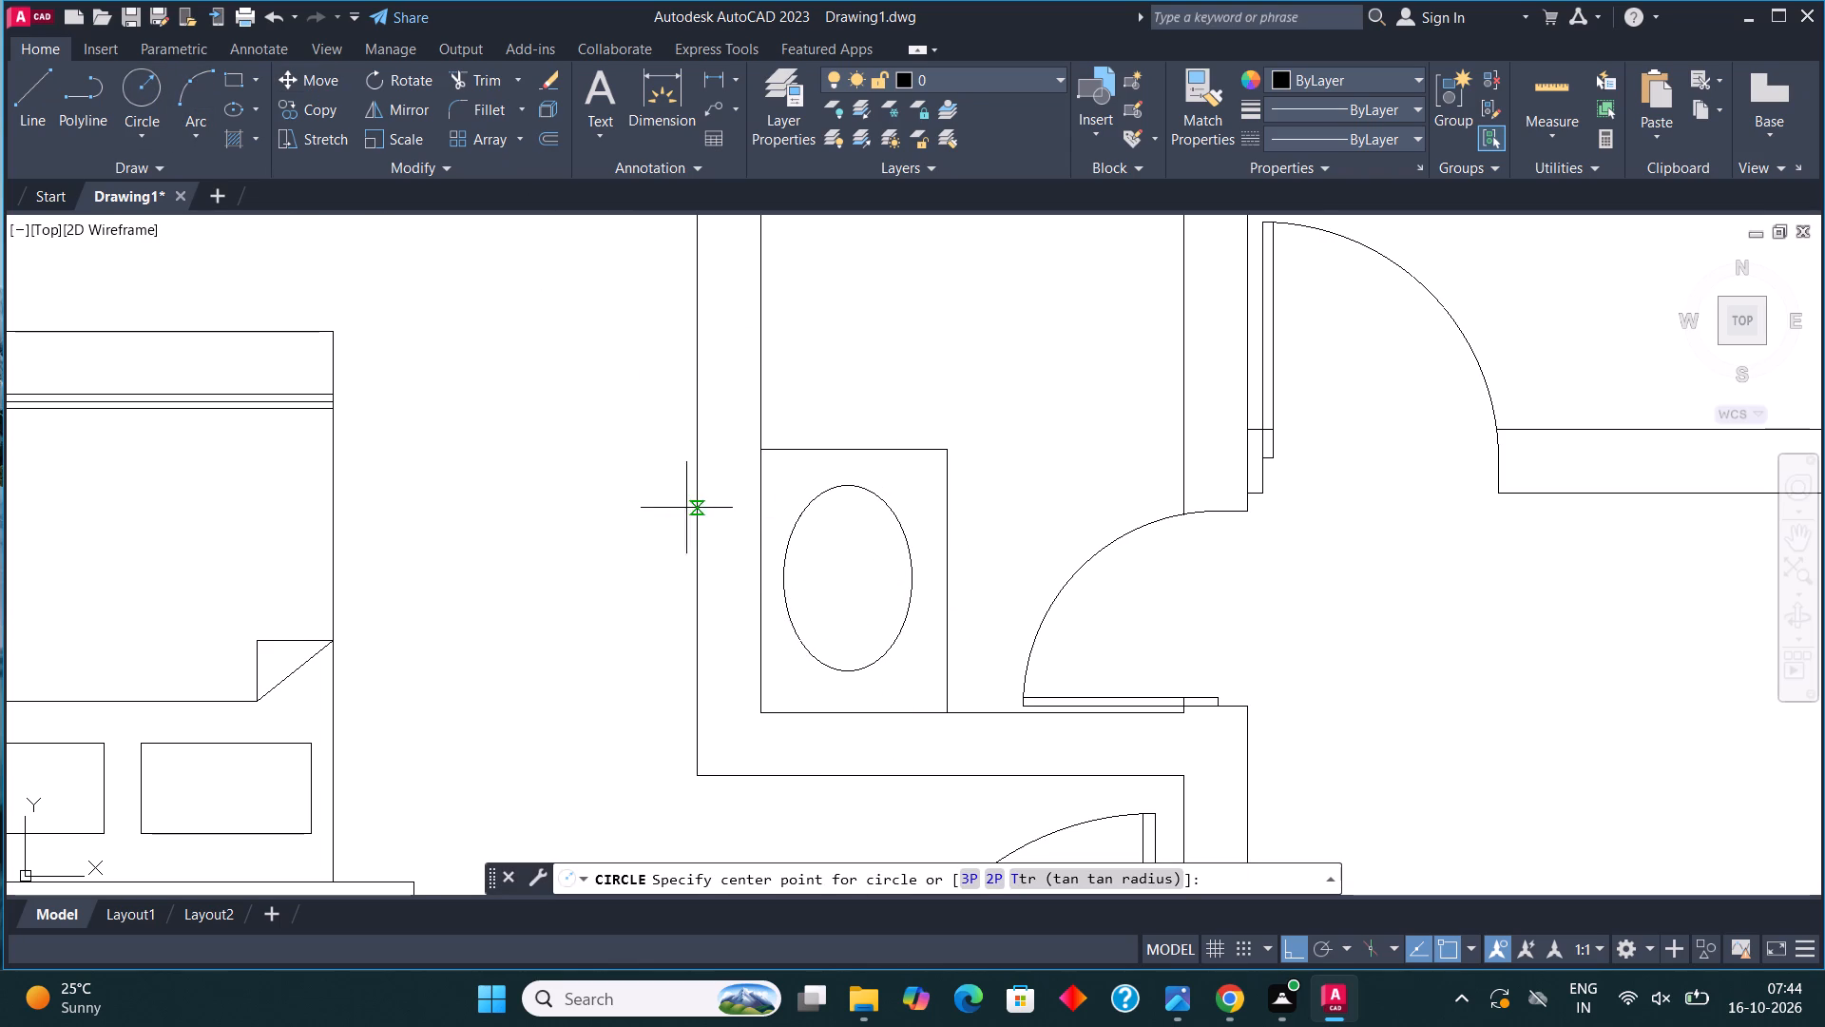
pyautogui.scroll(1, 840, 583)
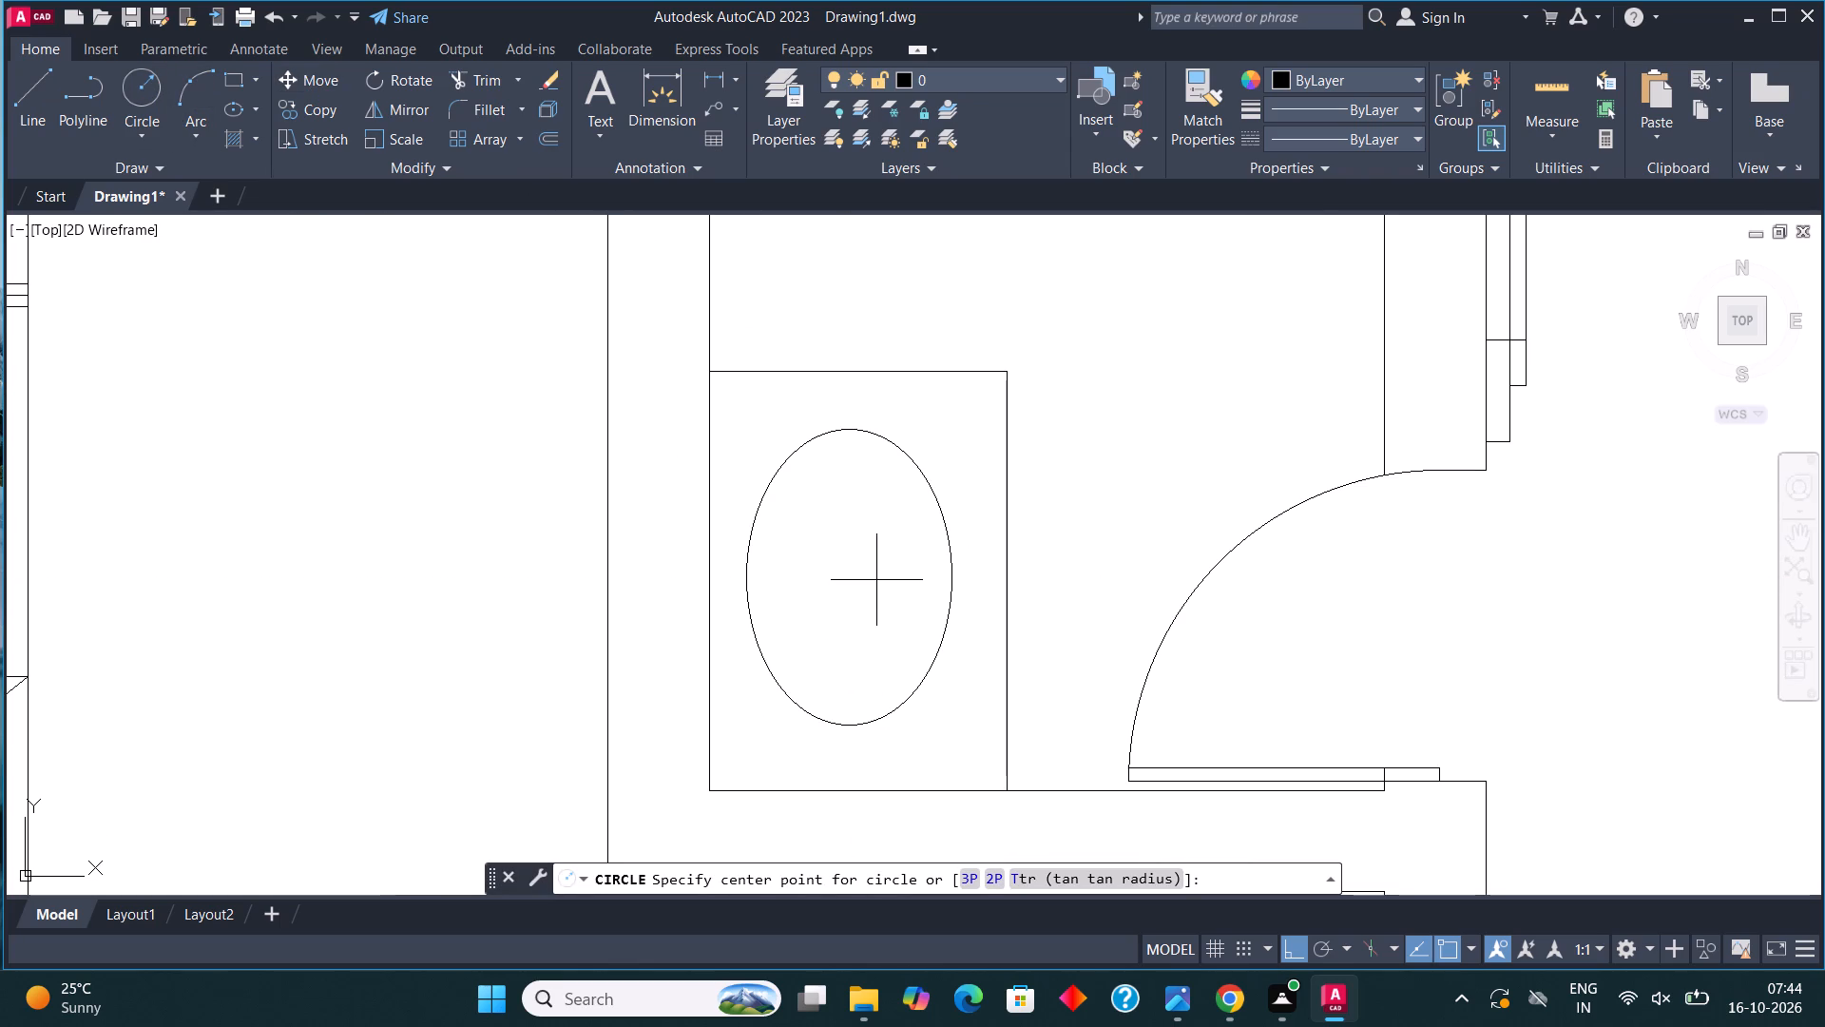
pyautogui.click(860, 583)
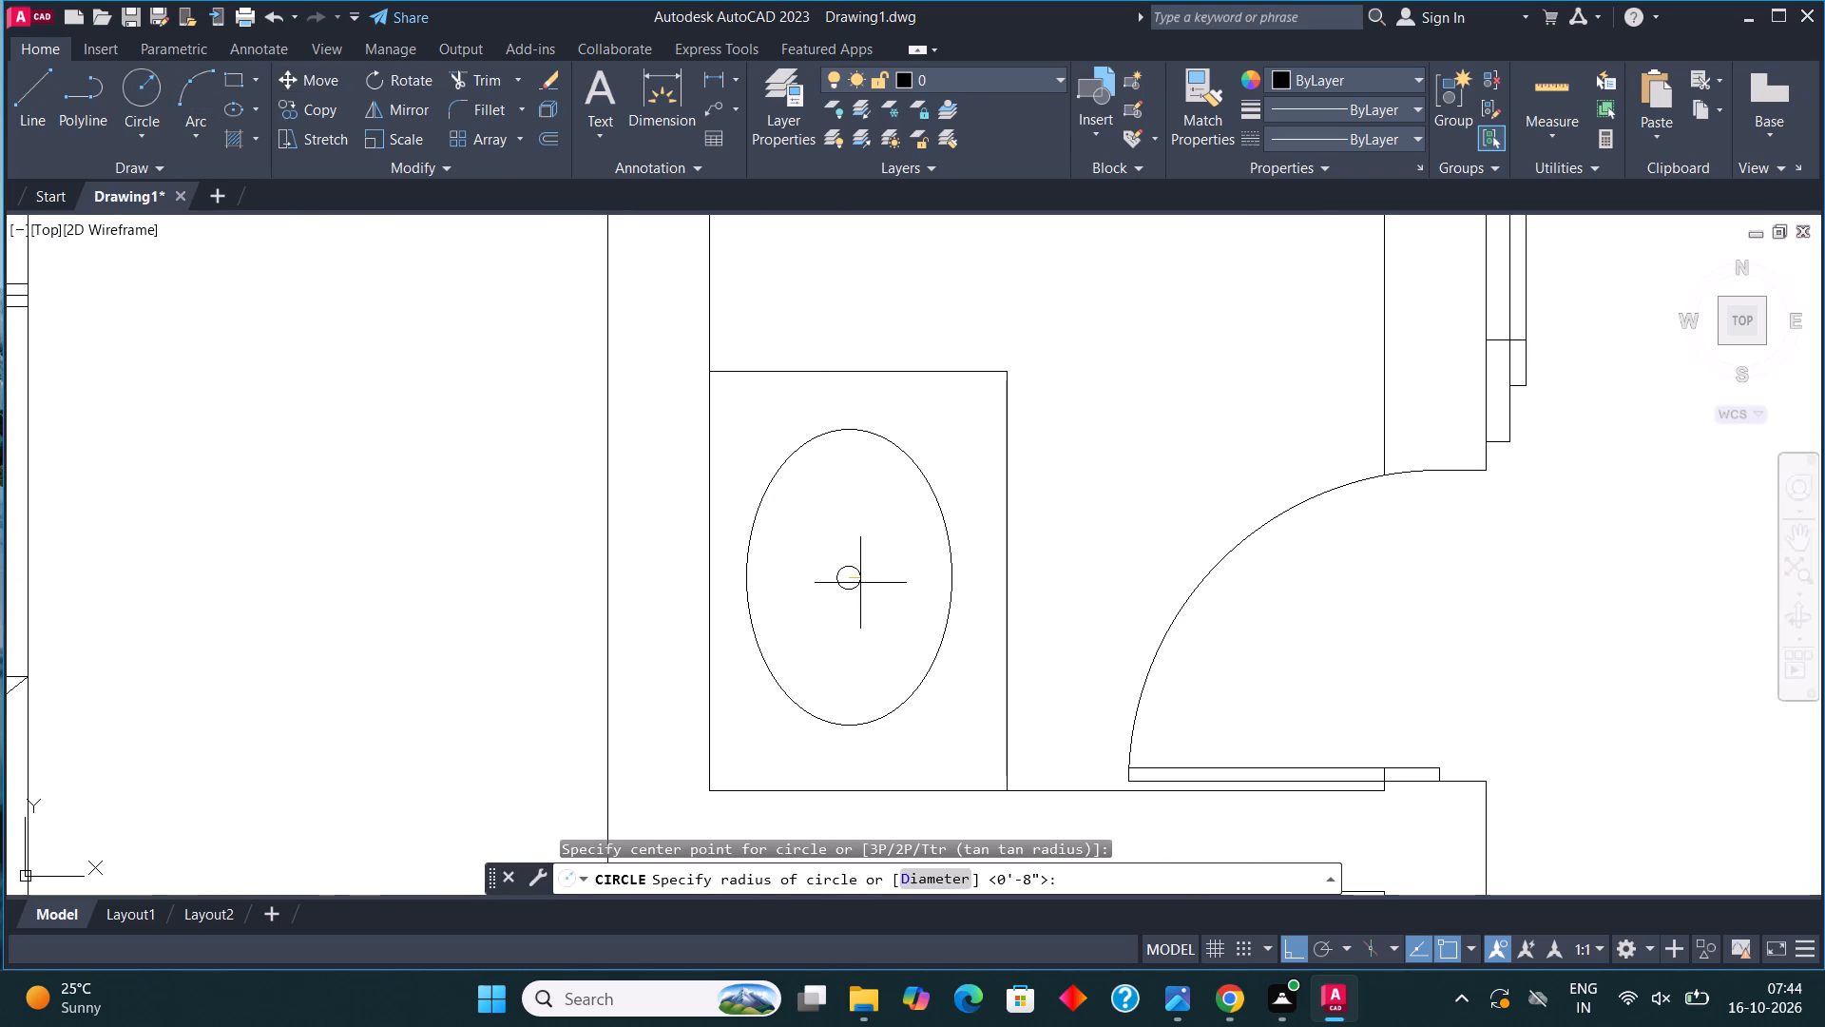
pyautogui.click(860, 583)
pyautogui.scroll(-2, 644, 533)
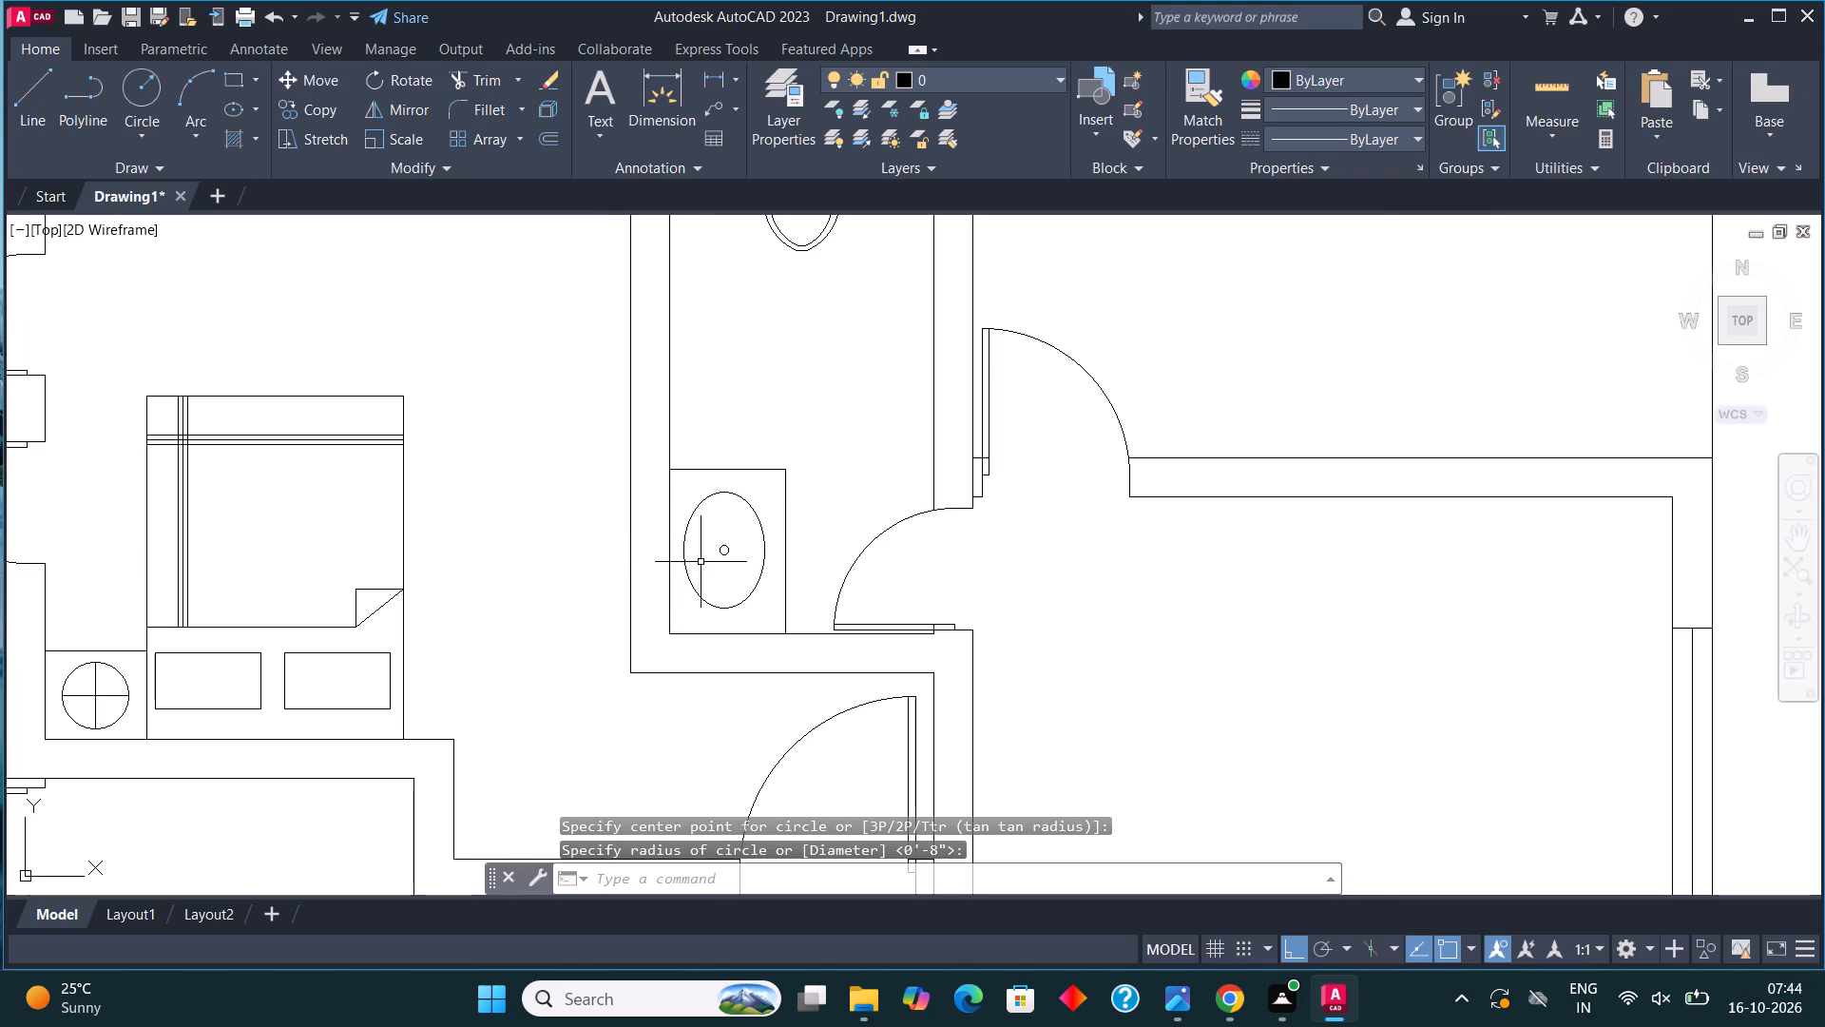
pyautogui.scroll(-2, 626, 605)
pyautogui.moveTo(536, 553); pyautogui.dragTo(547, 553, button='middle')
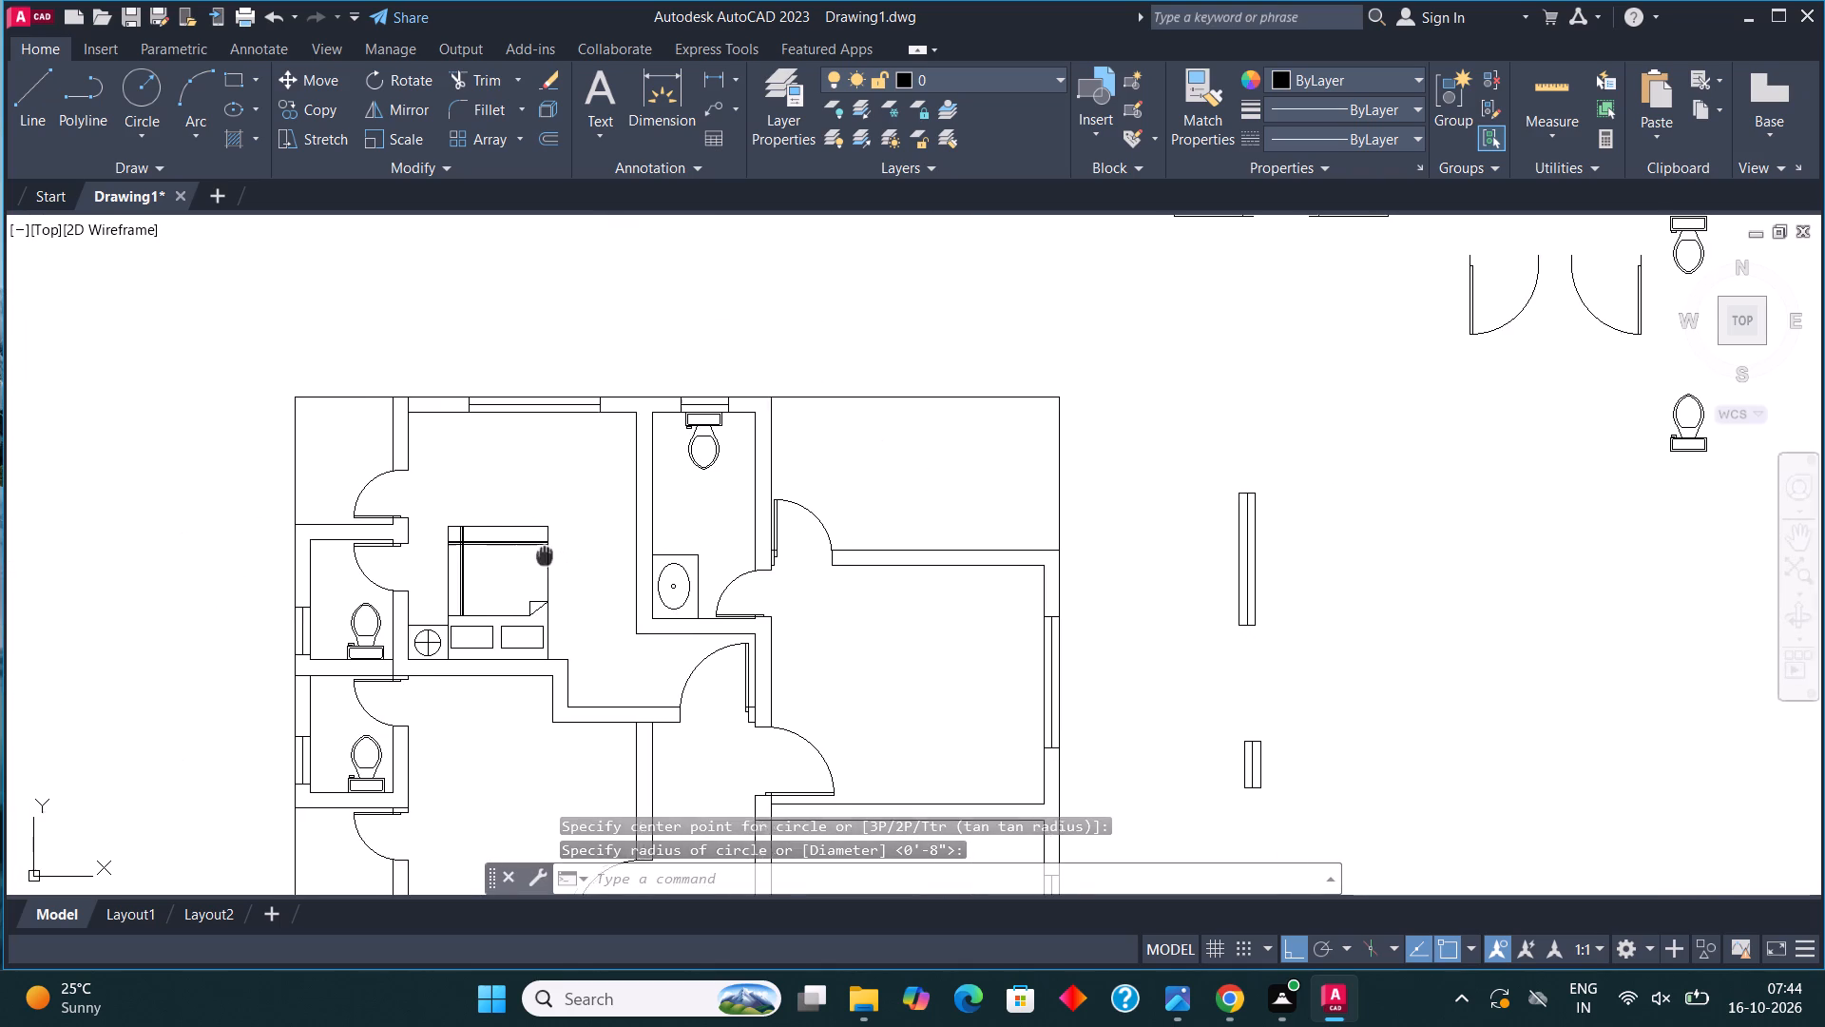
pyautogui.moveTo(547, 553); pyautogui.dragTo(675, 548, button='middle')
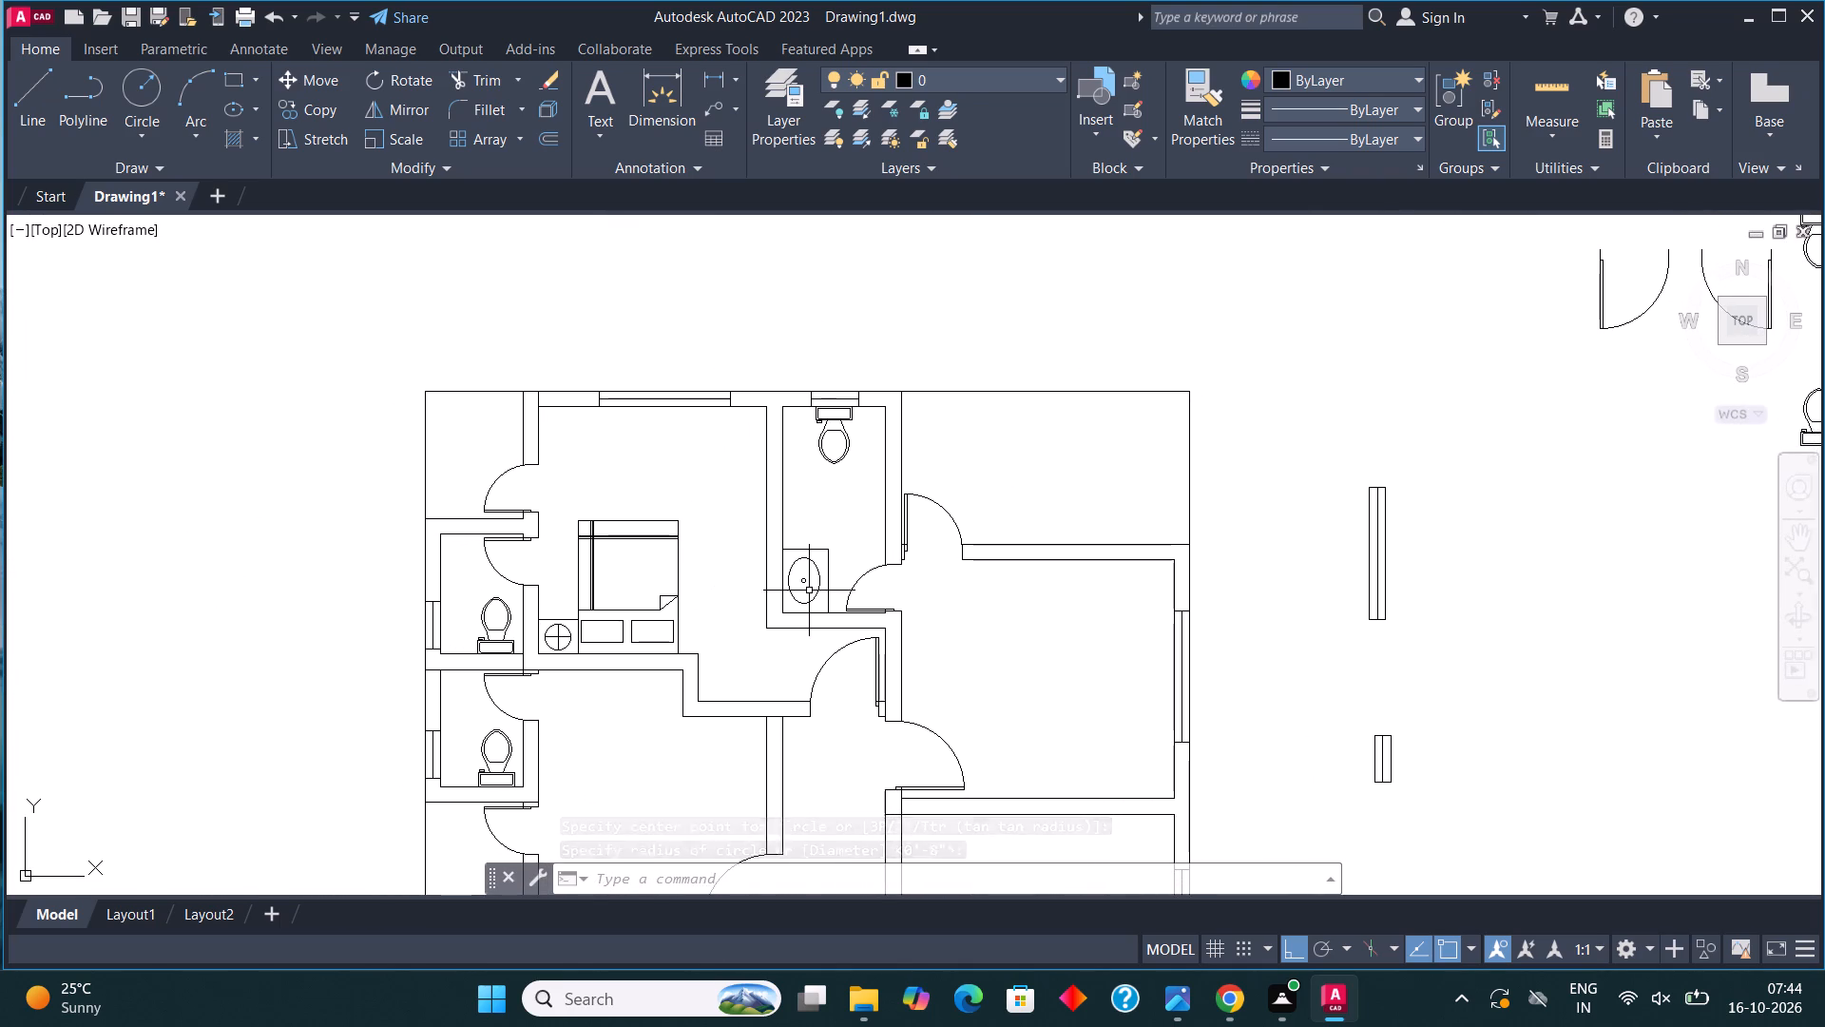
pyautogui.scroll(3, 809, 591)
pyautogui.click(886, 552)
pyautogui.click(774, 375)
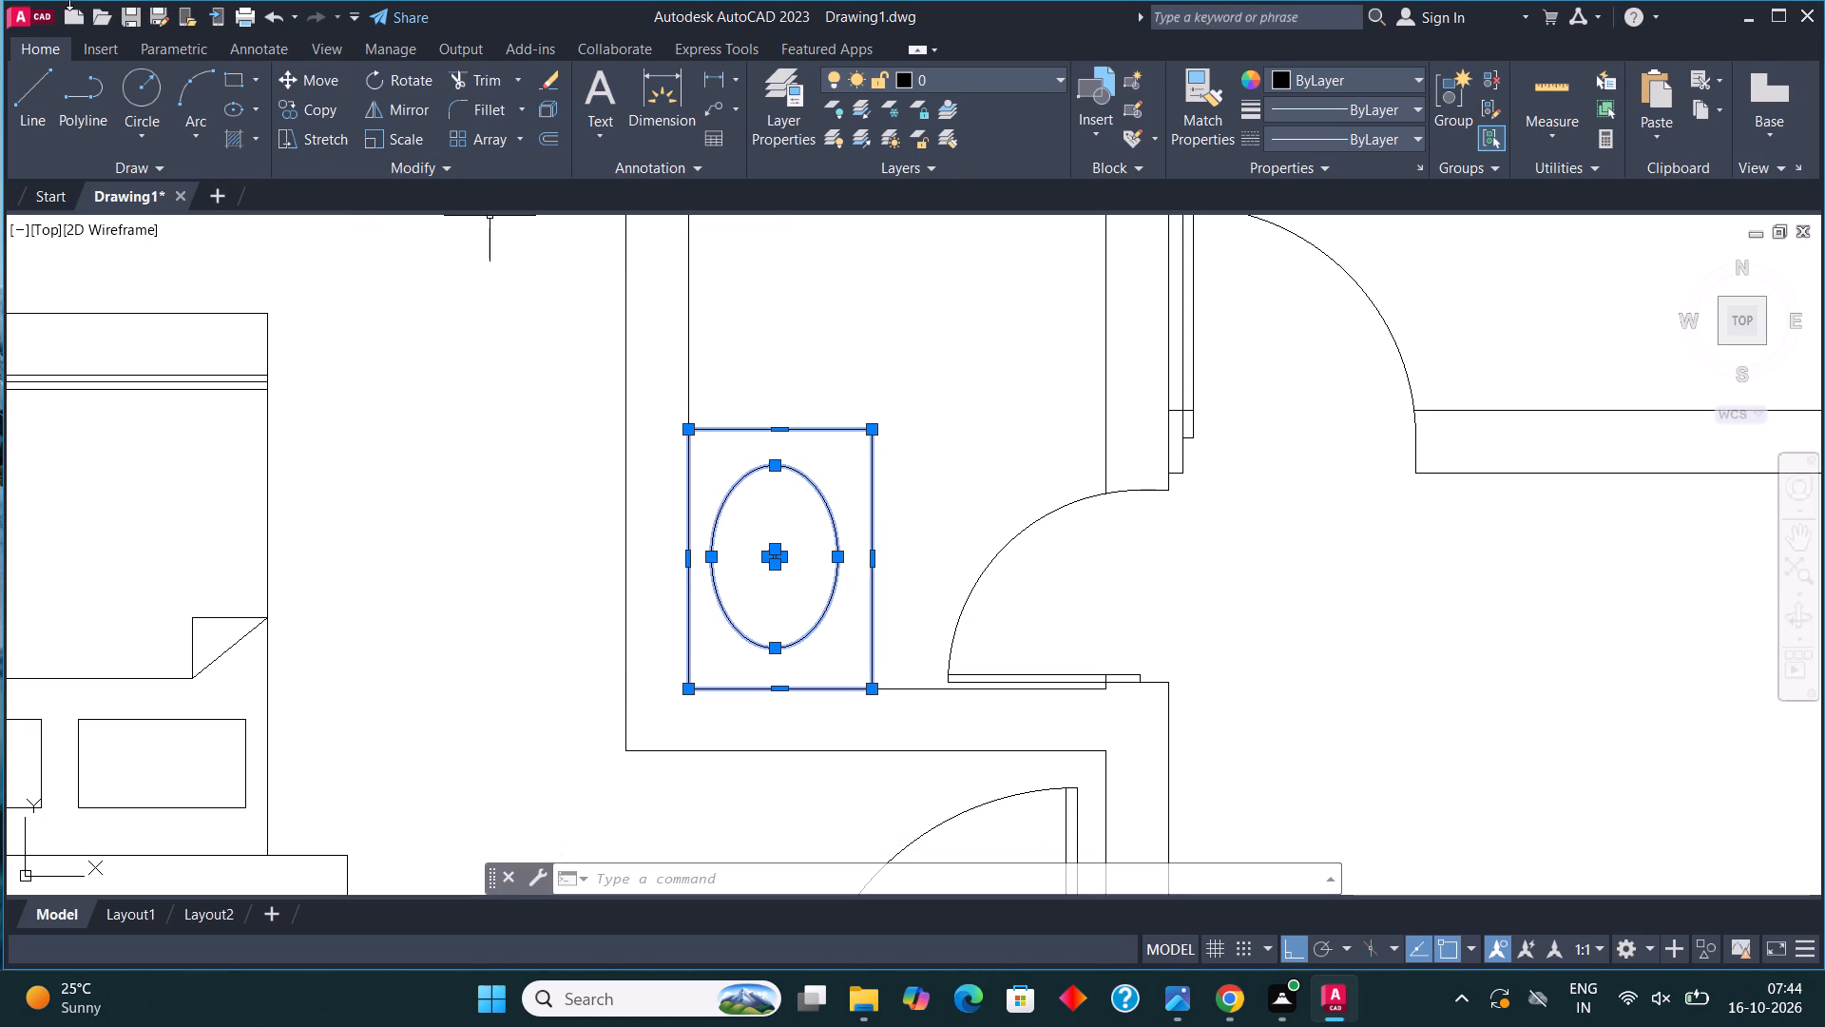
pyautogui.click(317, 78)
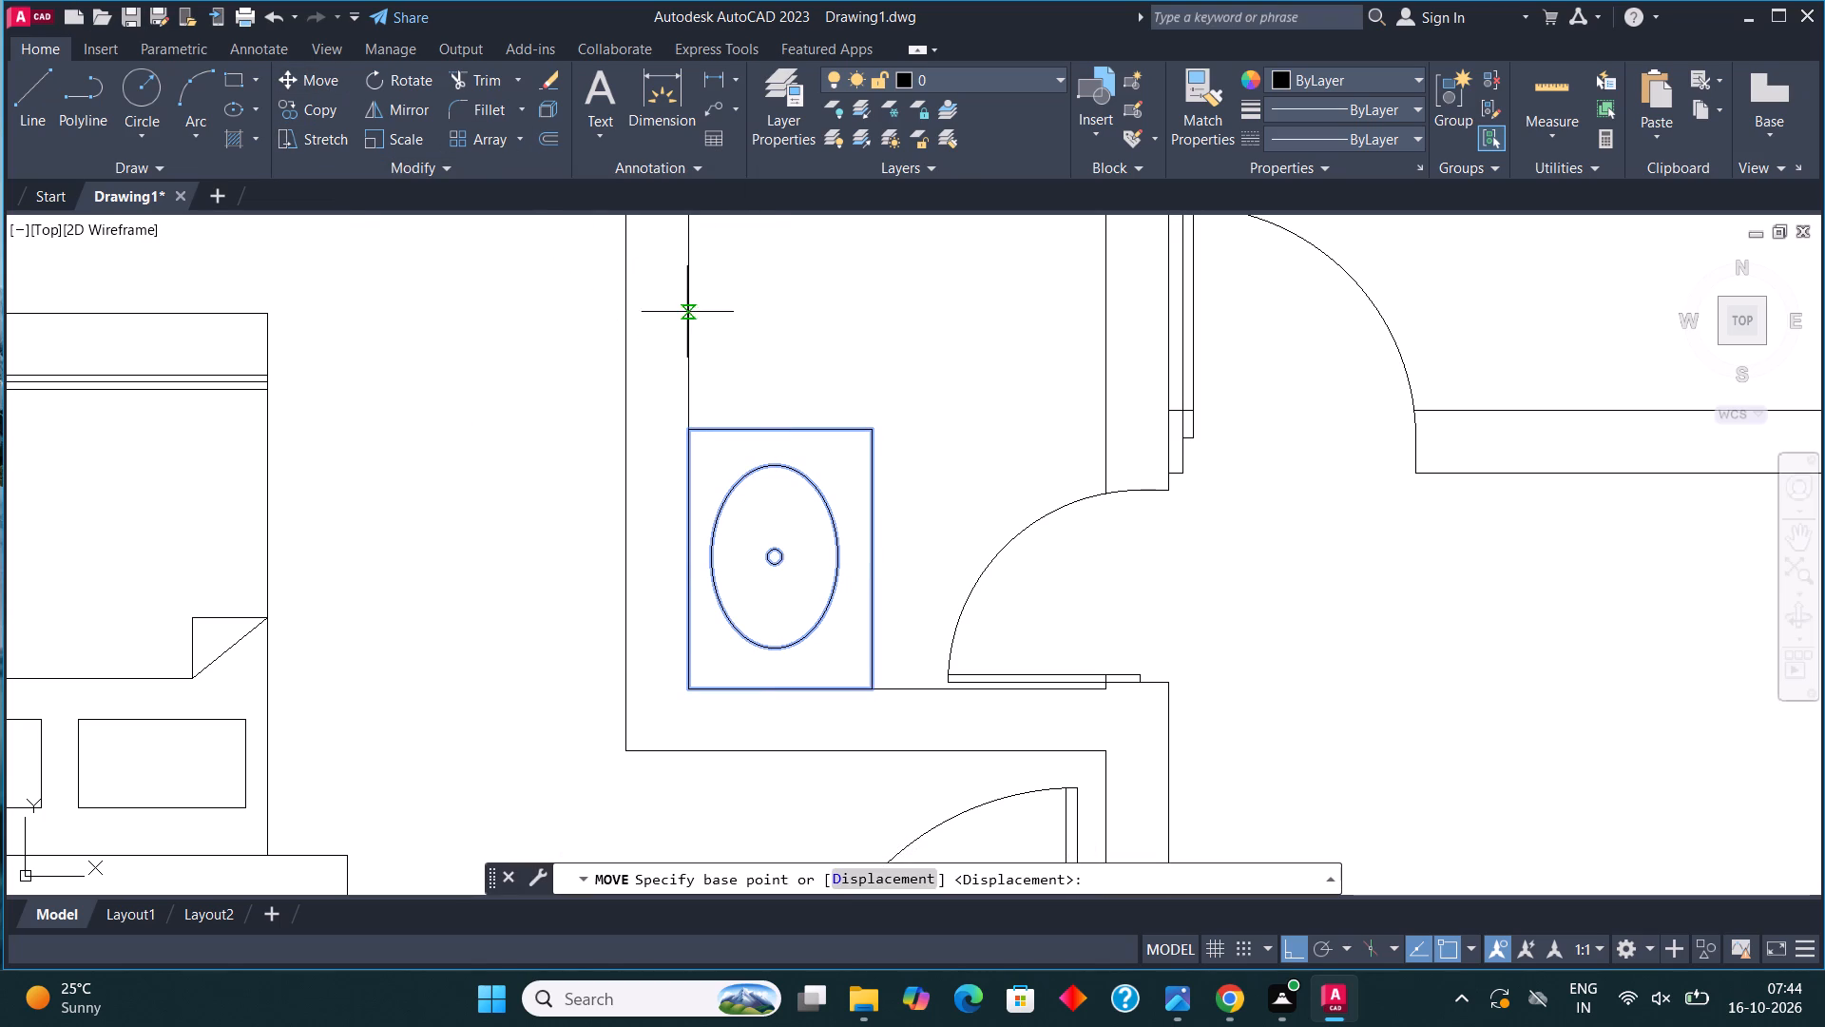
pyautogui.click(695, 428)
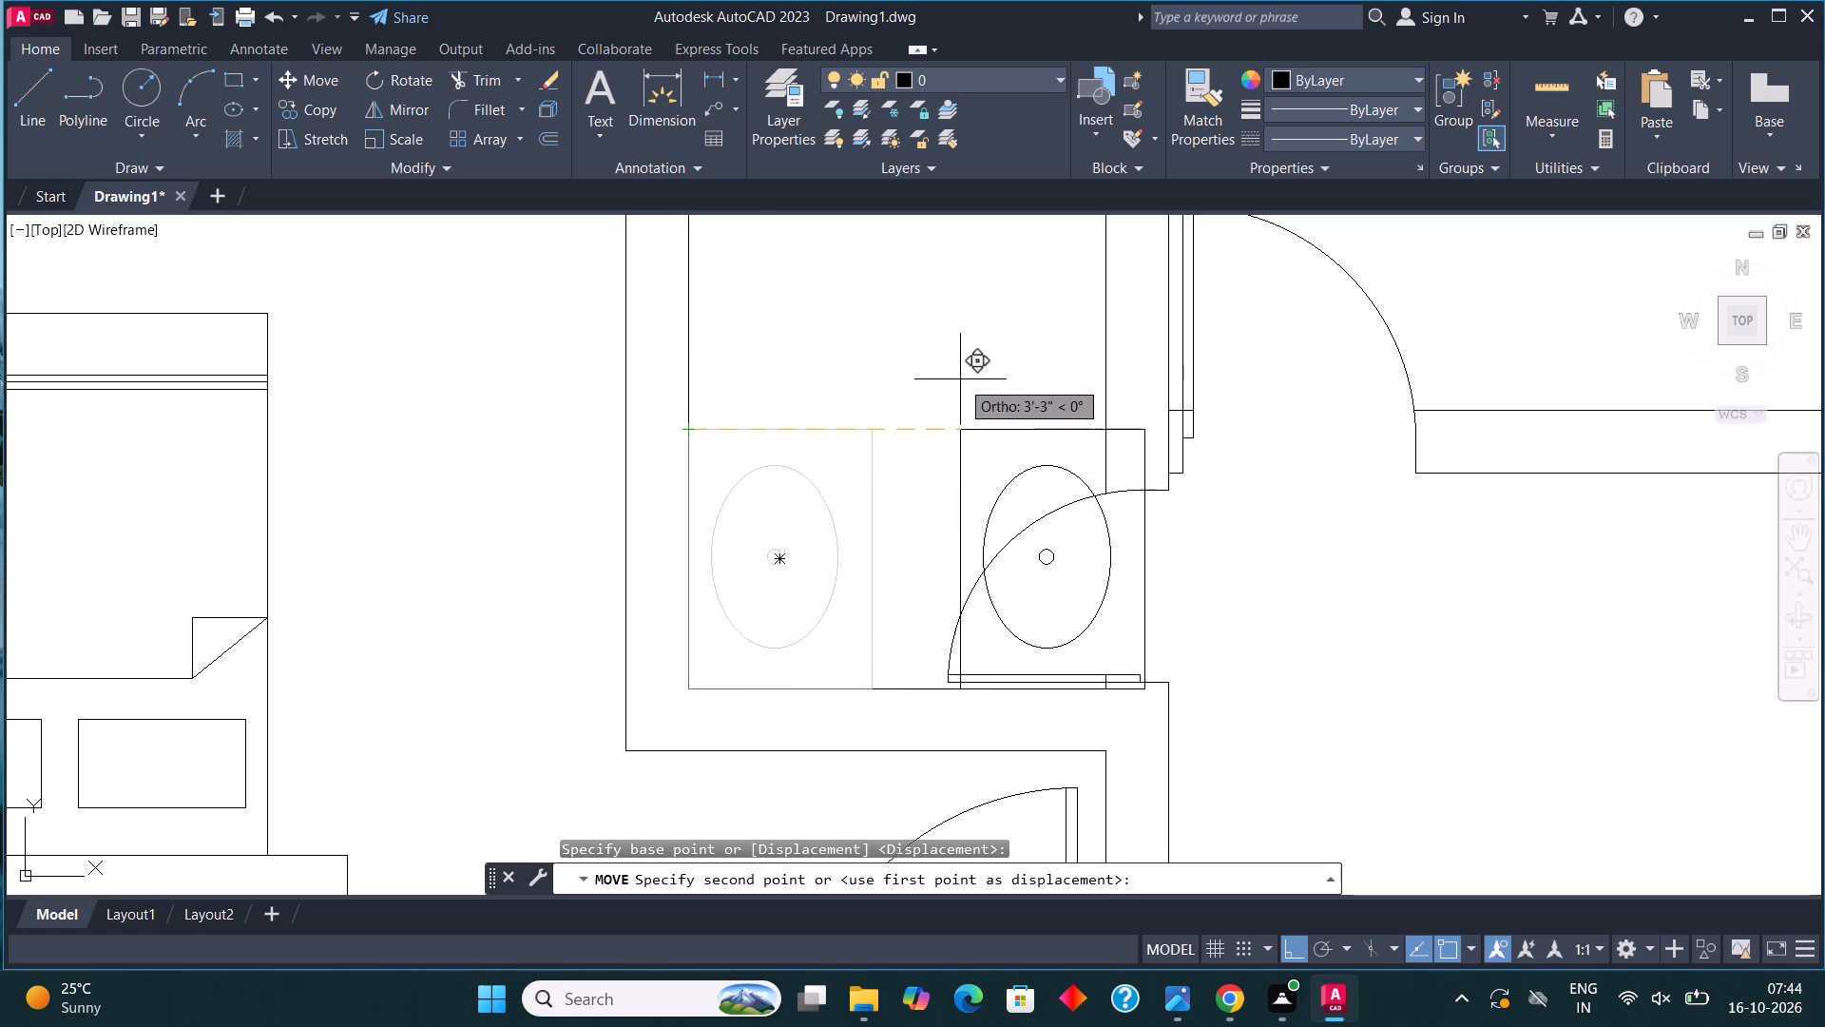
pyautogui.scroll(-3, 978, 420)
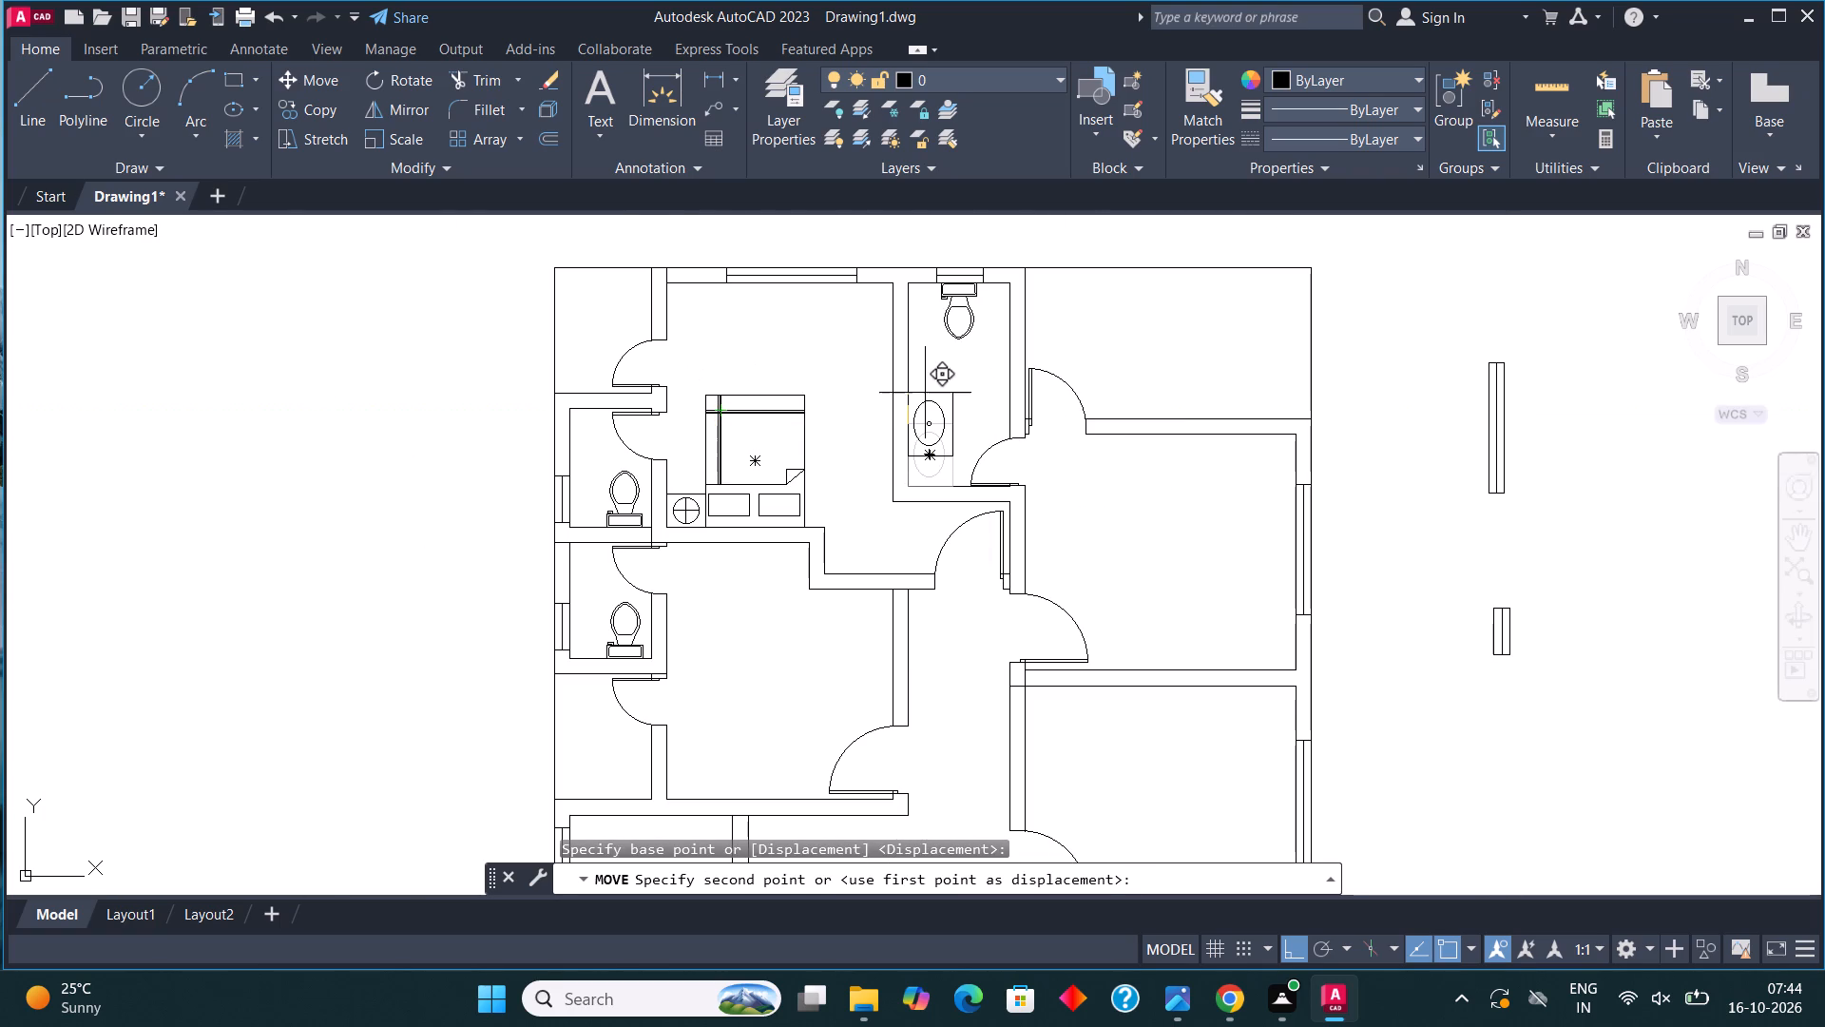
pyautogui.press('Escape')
# Copy the complete washbasin, with Ortho off, into the northwest corner of the toilet room west of the furnished bedroom.
pyautogui.scroll(3, 944, 446)
pyautogui.click(989, 517)
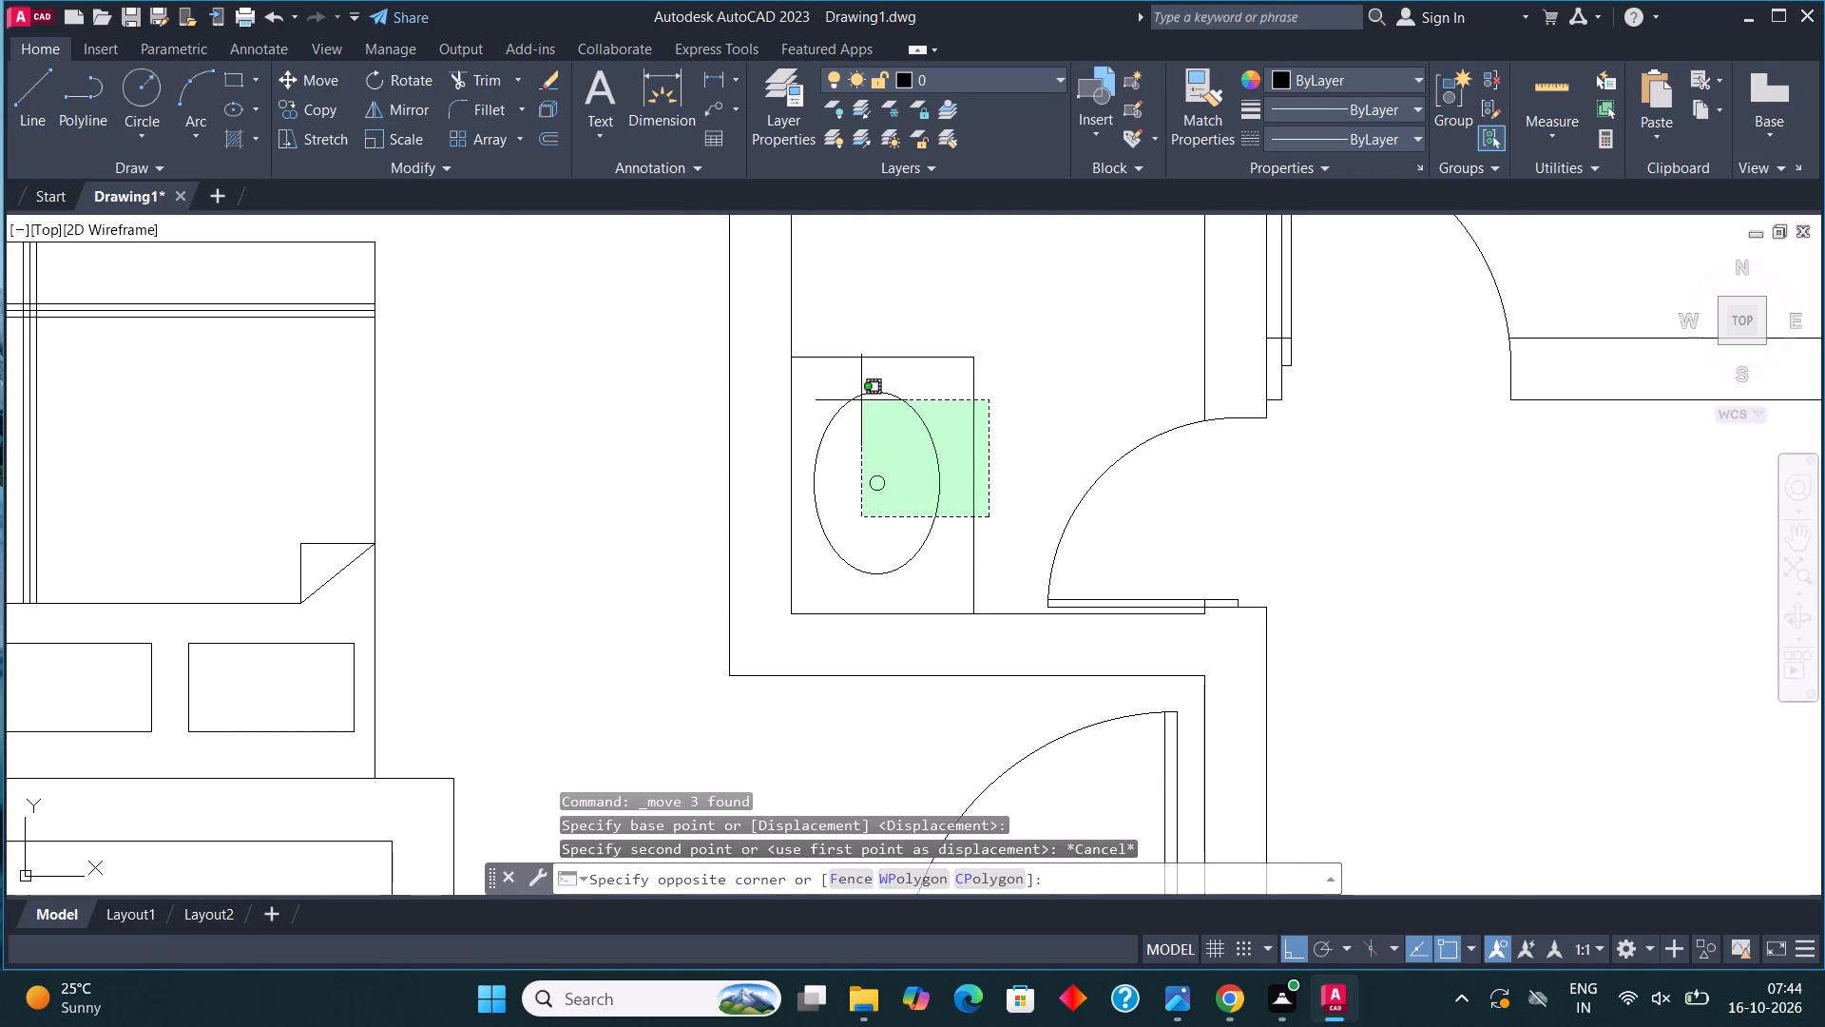
pyautogui.click(855, 391)
pyautogui.click(298, 102)
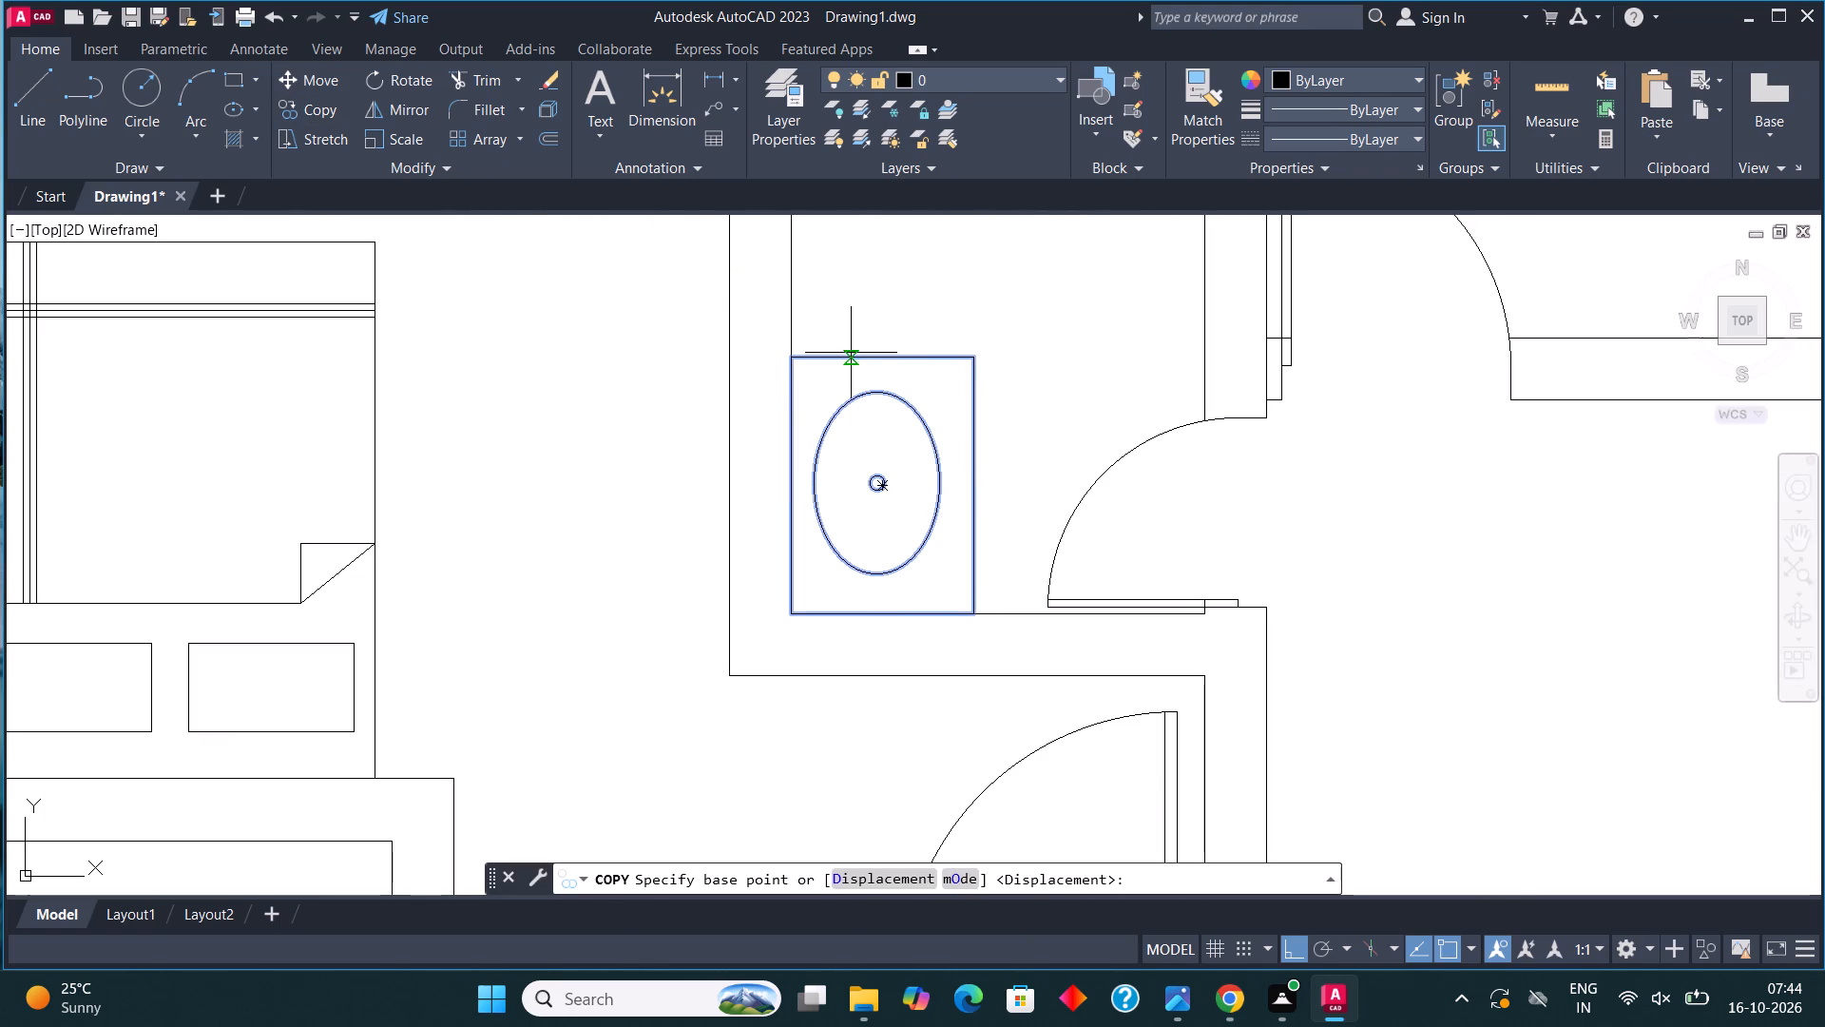
pyautogui.click(787, 354)
pyautogui.scroll(-4, 855, 594)
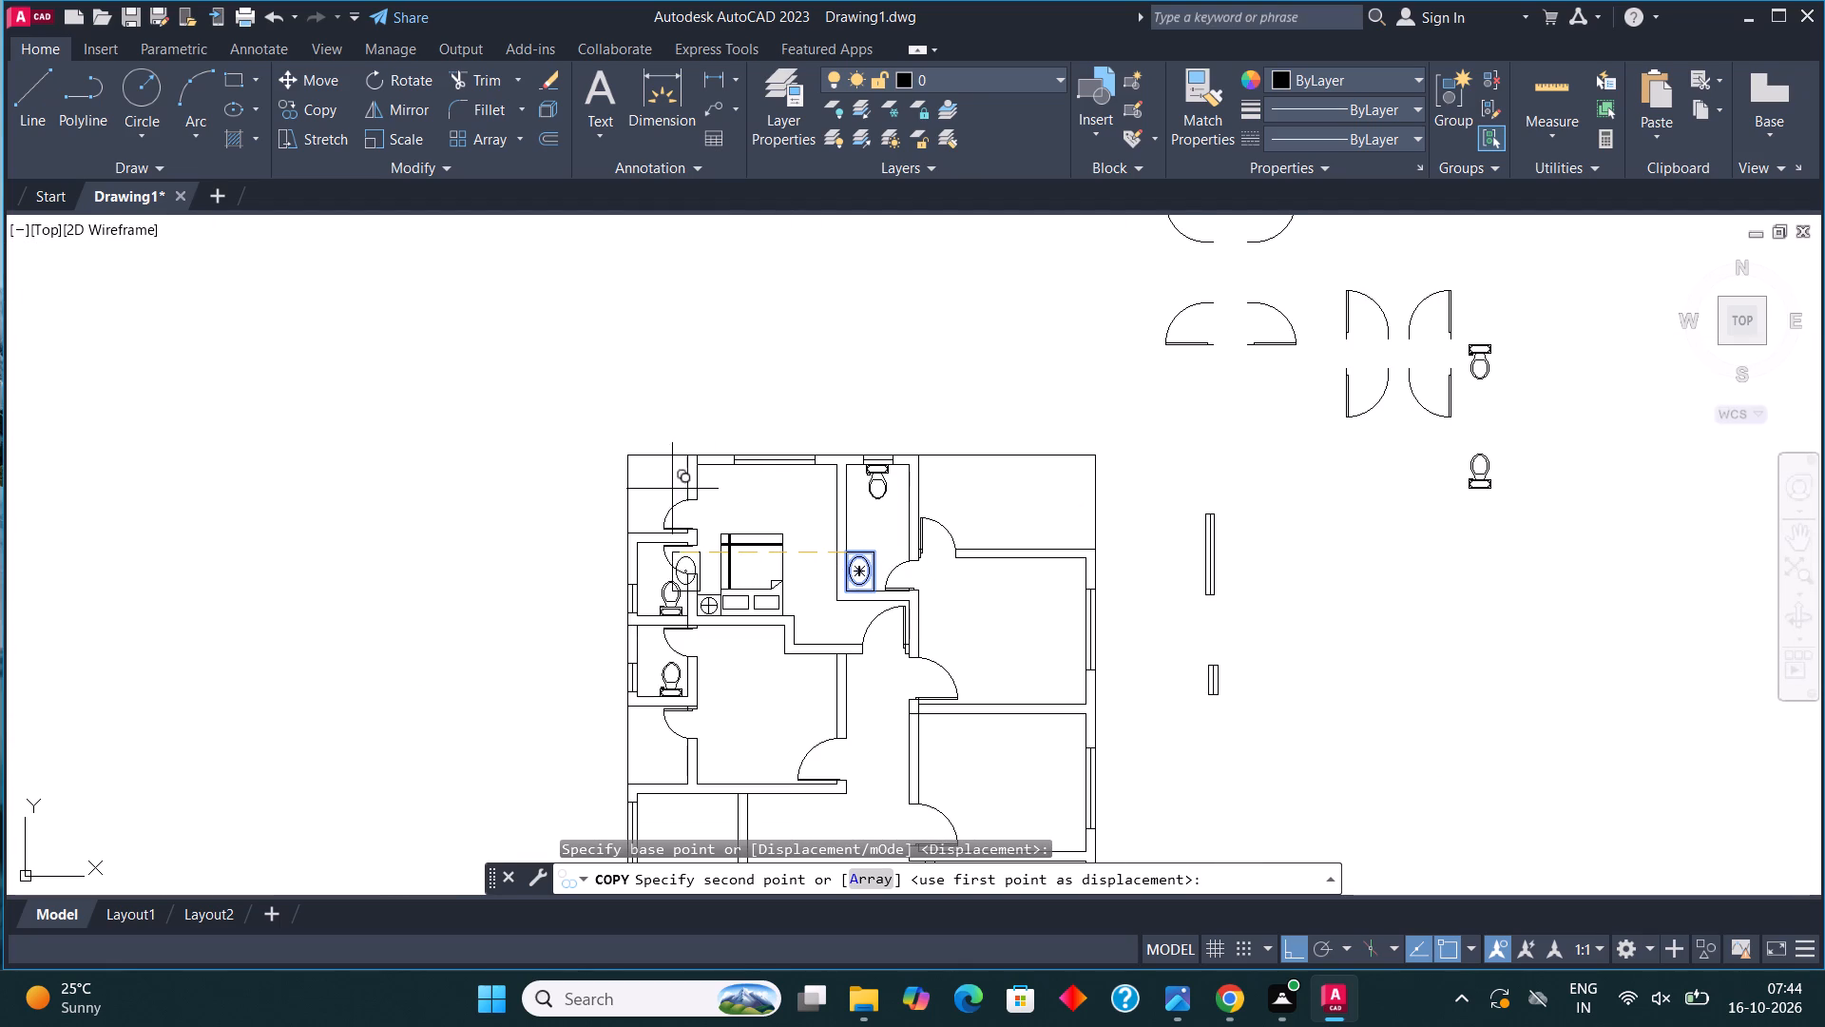
pyautogui.press('F8')
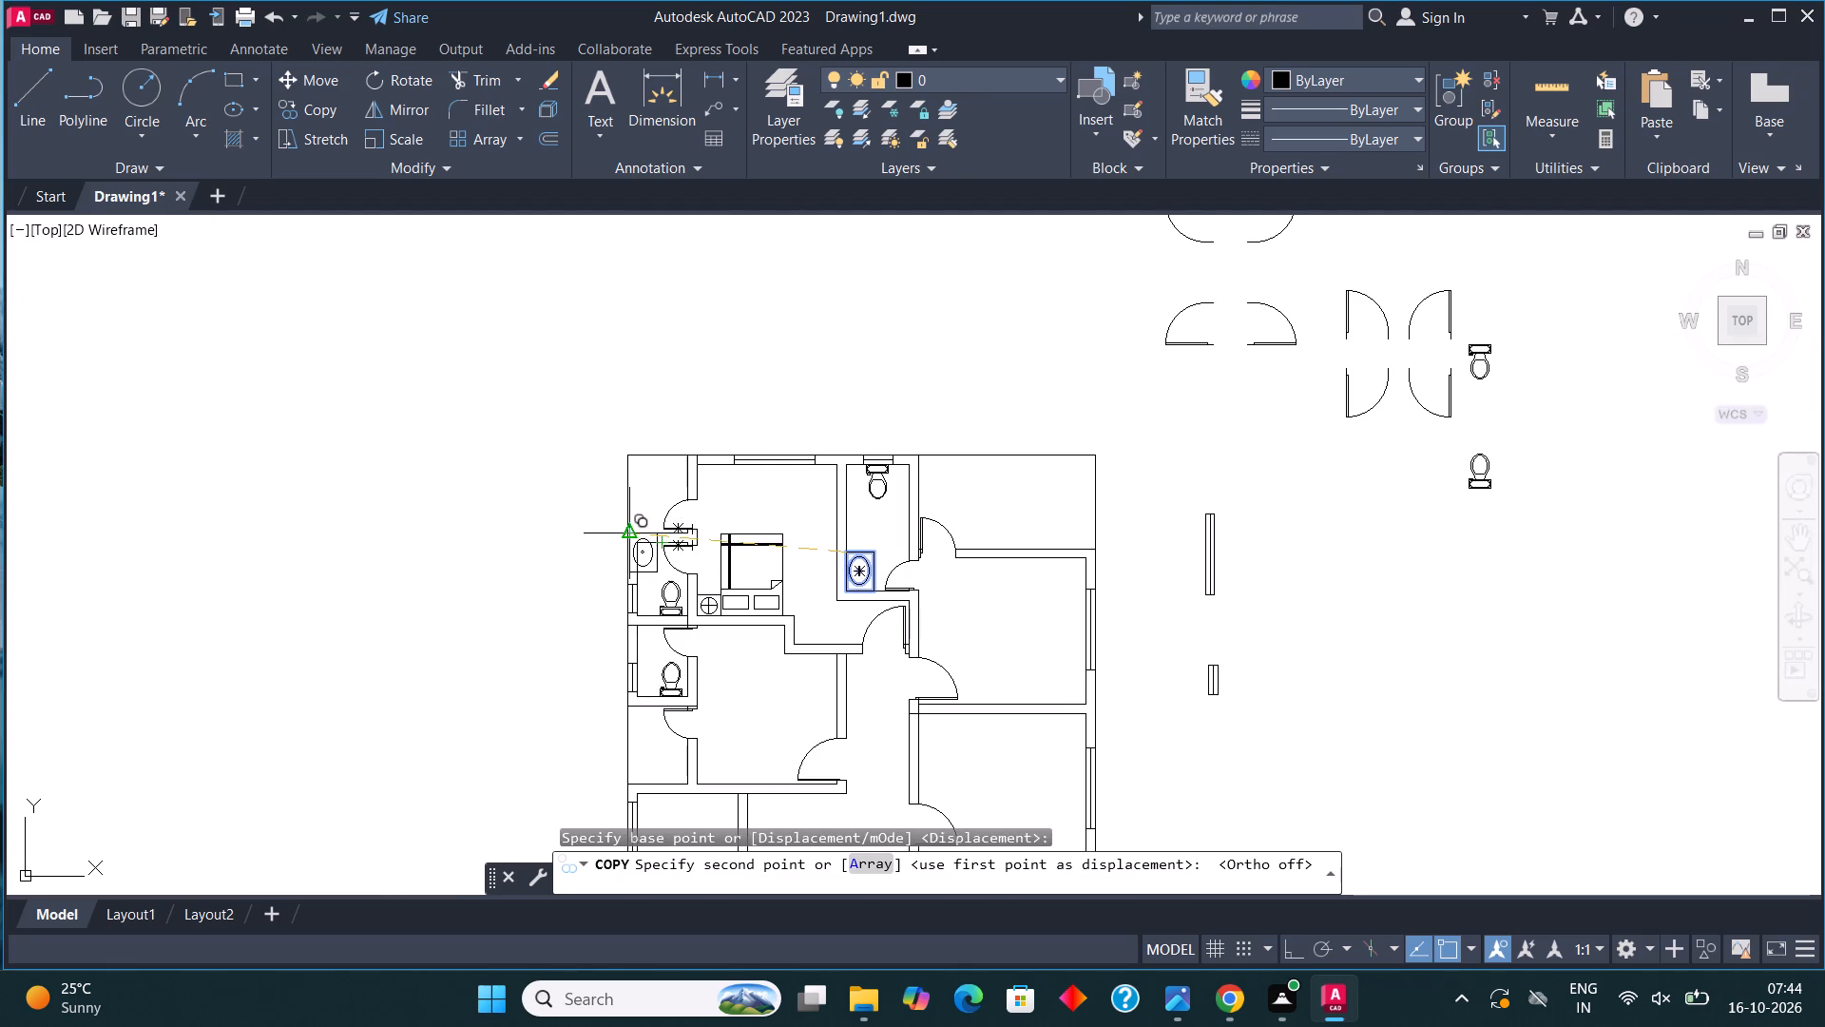
pyautogui.scroll(3, 634, 539)
pyautogui.click(634, 560)
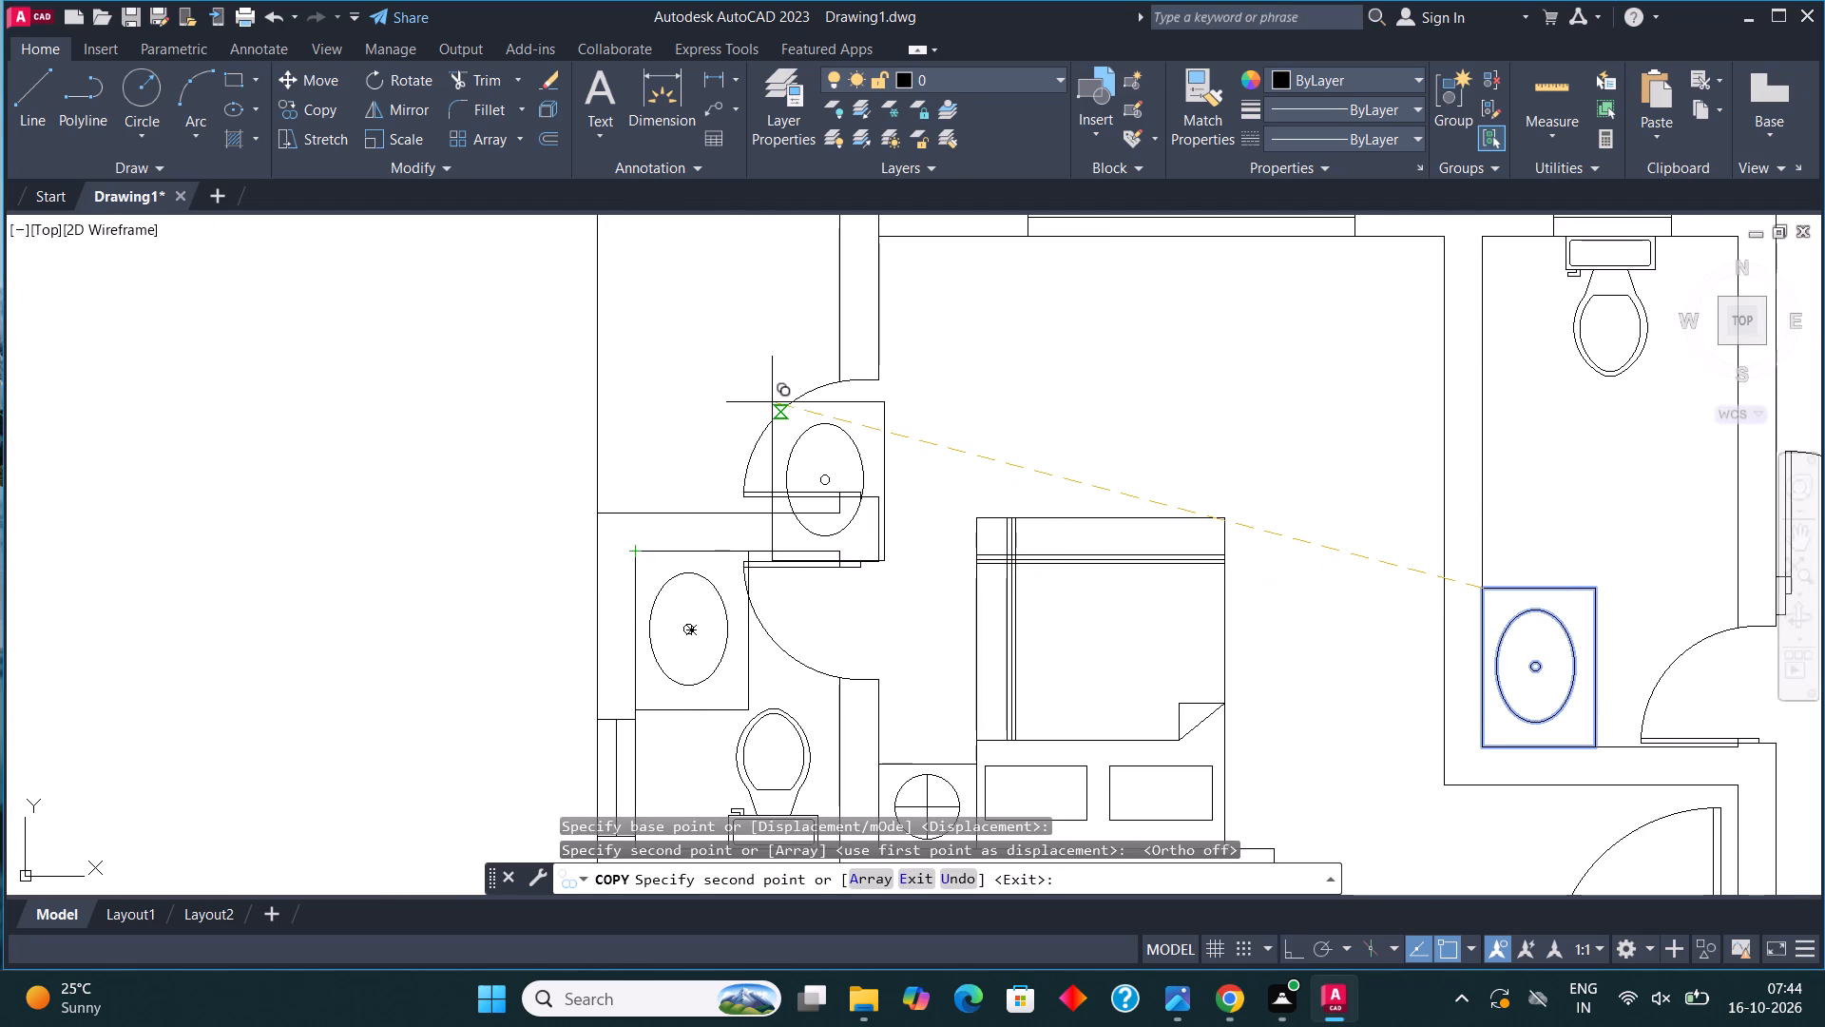
pyautogui.press('Escape')
# Pull the copied counter's east edge slightly west to clear the toilet room door swing.
pyautogui.moveTo(693, 381); pyautogui.dragTo(661, 317, button='middle')
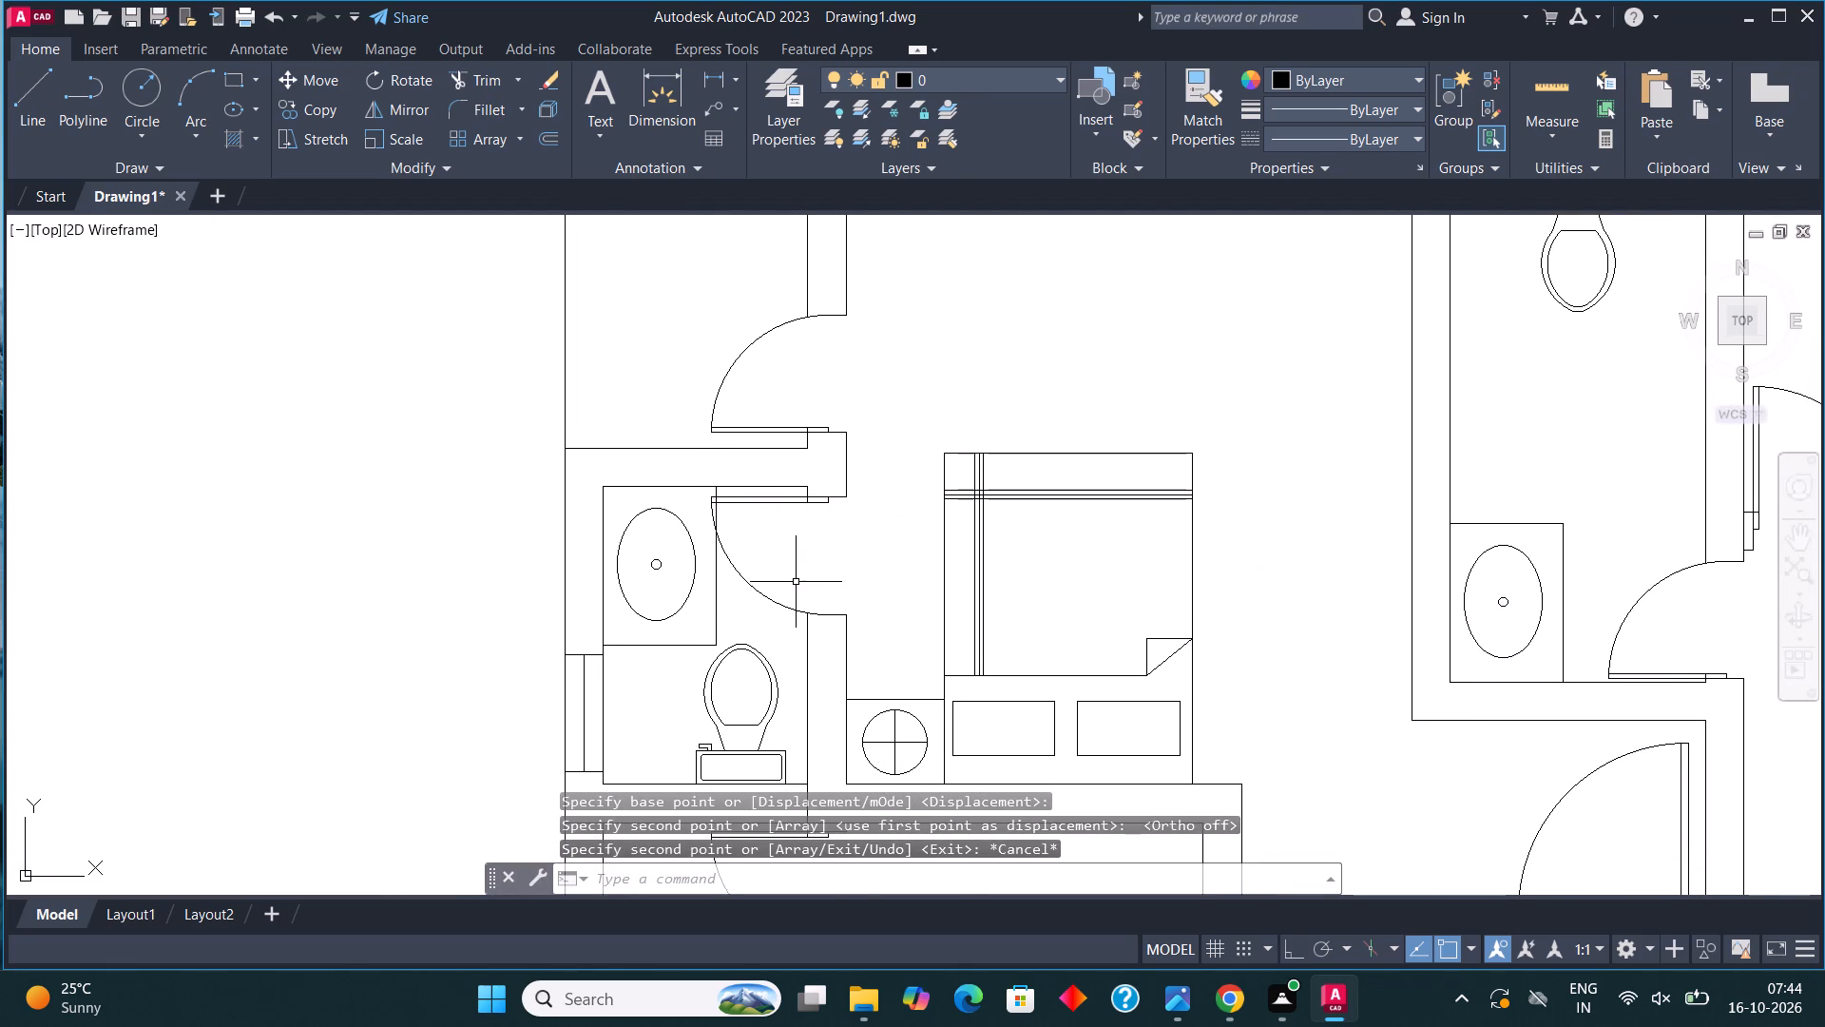
pyautogui.scroll(1, 797, 585)
pyautogui.click(663, 538)
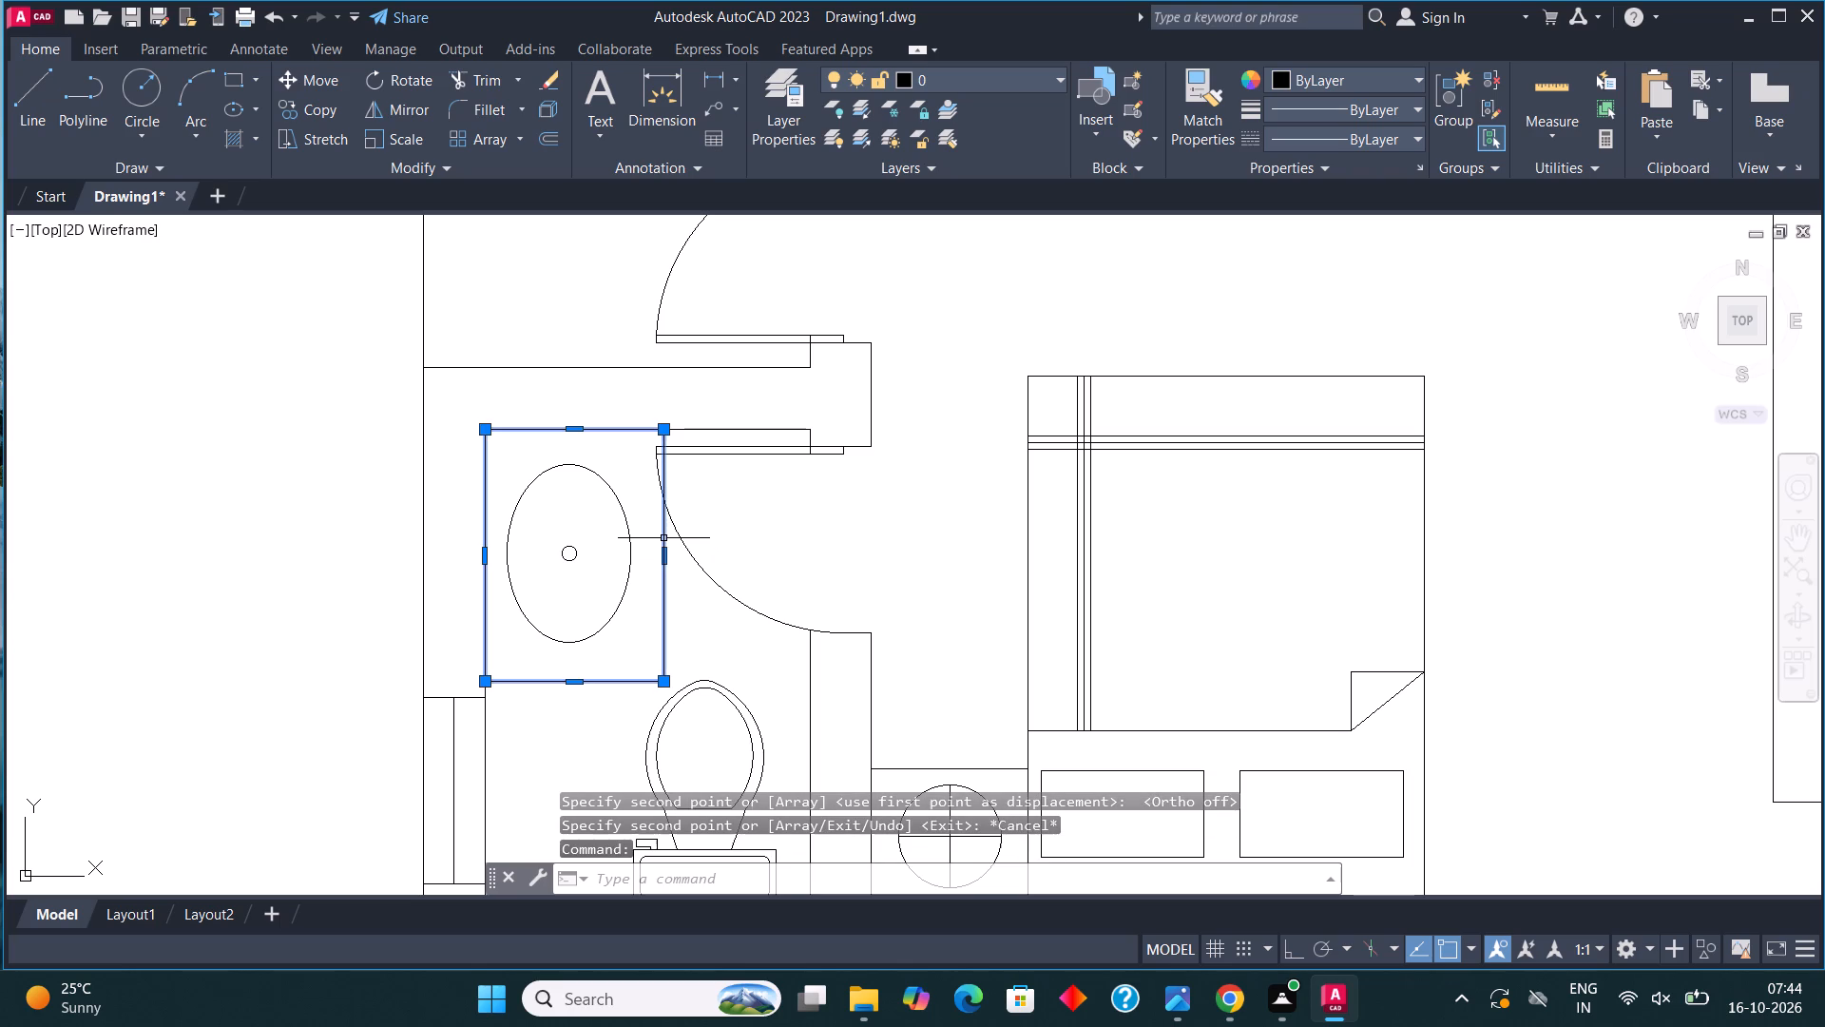
pyautogui.press('Escape')
pyautogui.click(663, 538)
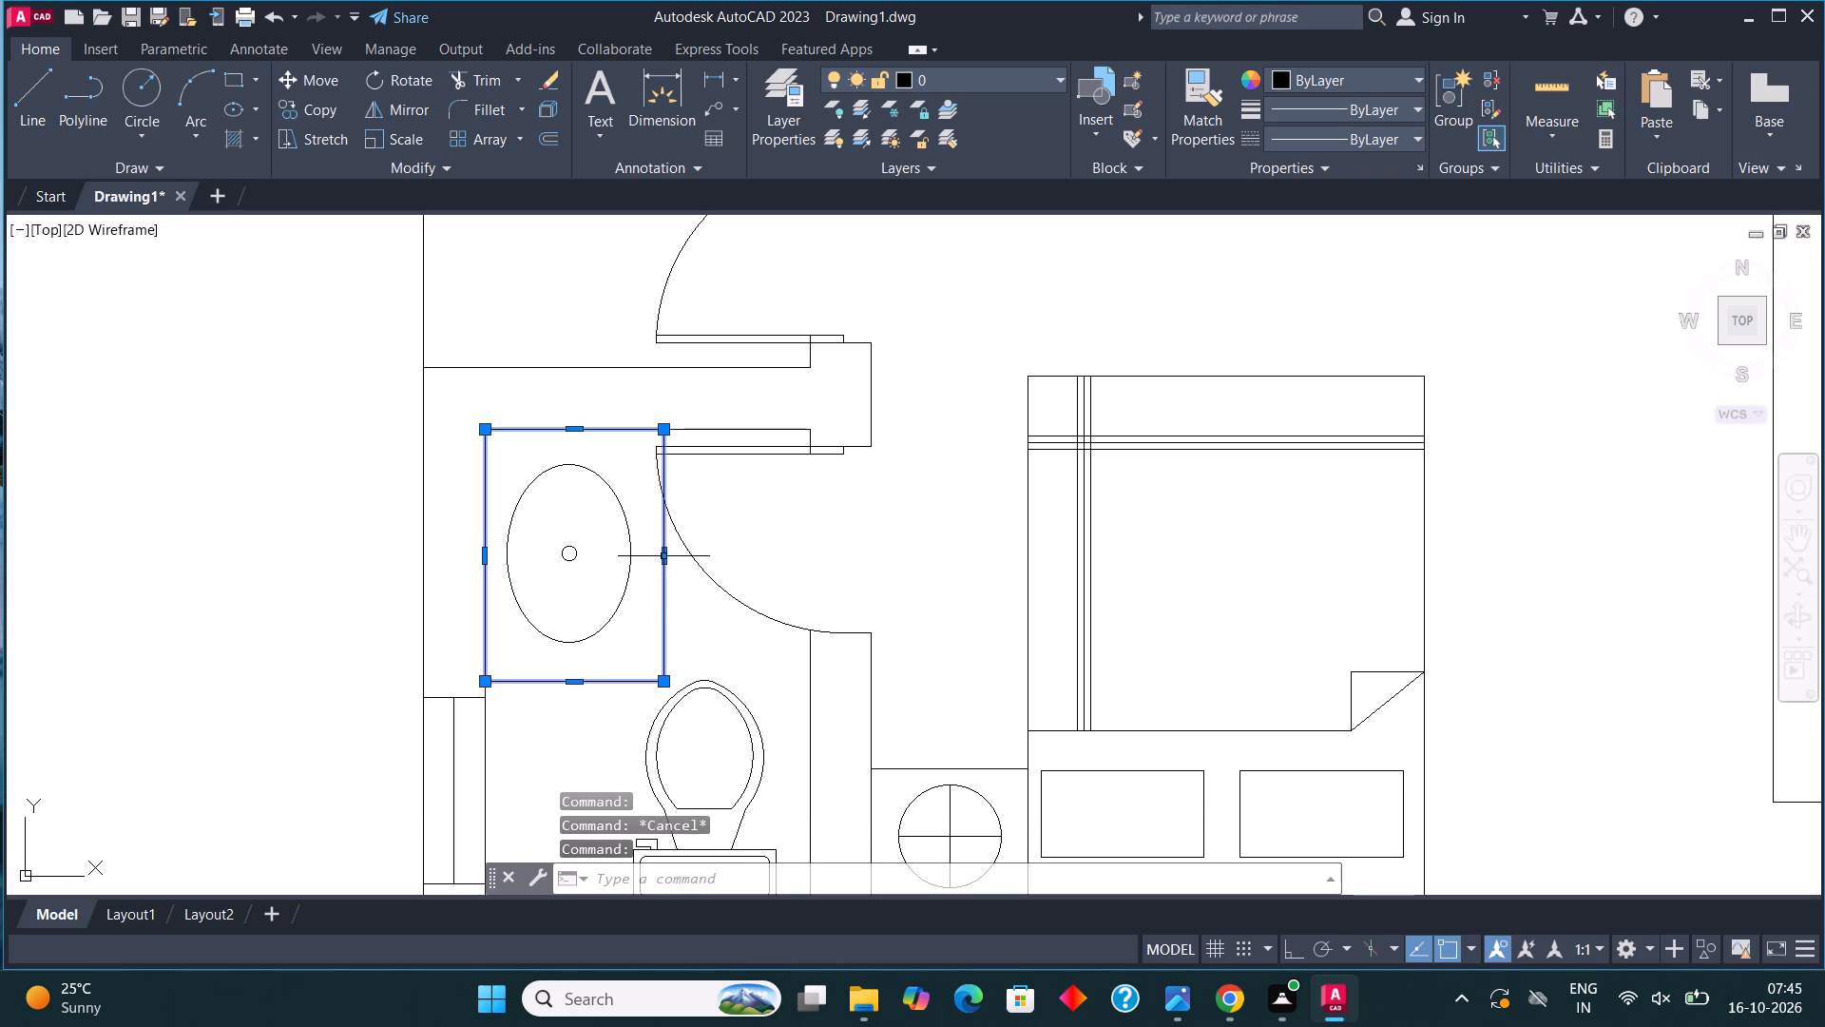
pyautogui.click(662, 562)
pyautogui.click(647, 560)
pyautogui.press('Escape')
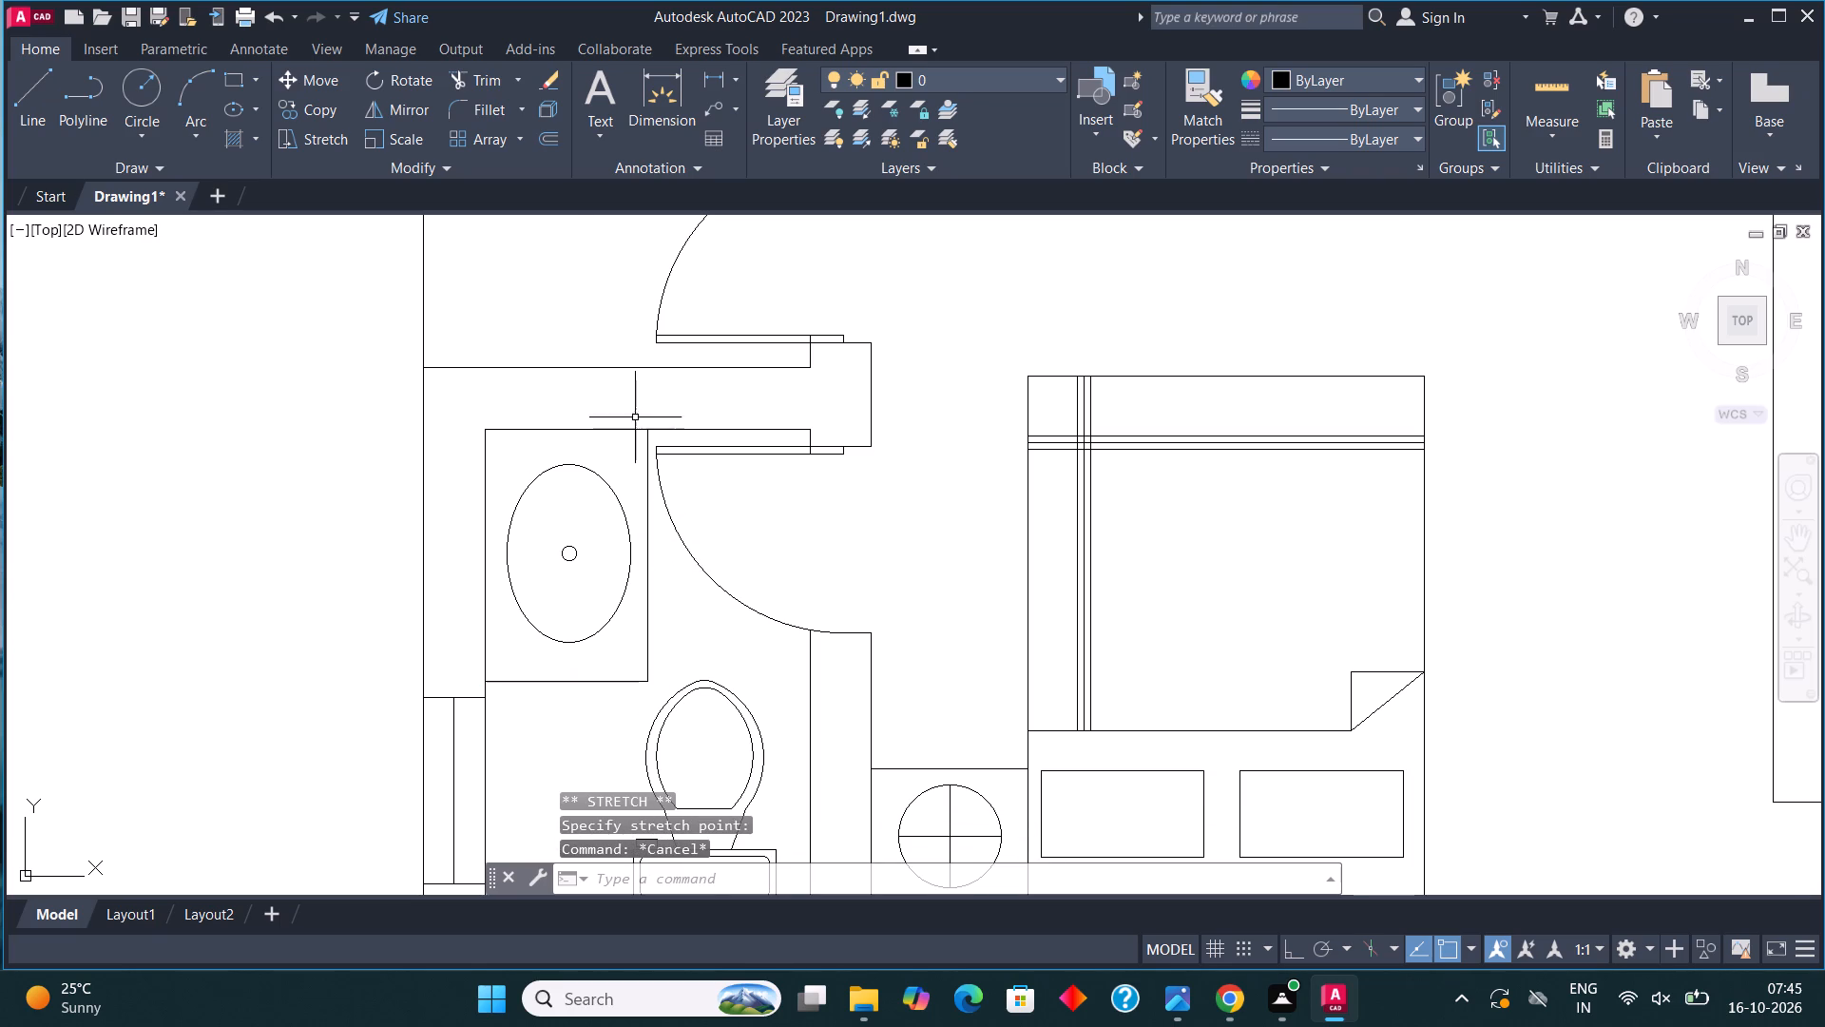
# Copy the narrowed washbasin to the northwest corners of the adjoining toilet room to the south and the plan's southwest toilet room.
pyautogui.scroll(-4, 671, 445)
pyautogui.scroll(3, 686, 507)
pyautogui.click(679, 495)
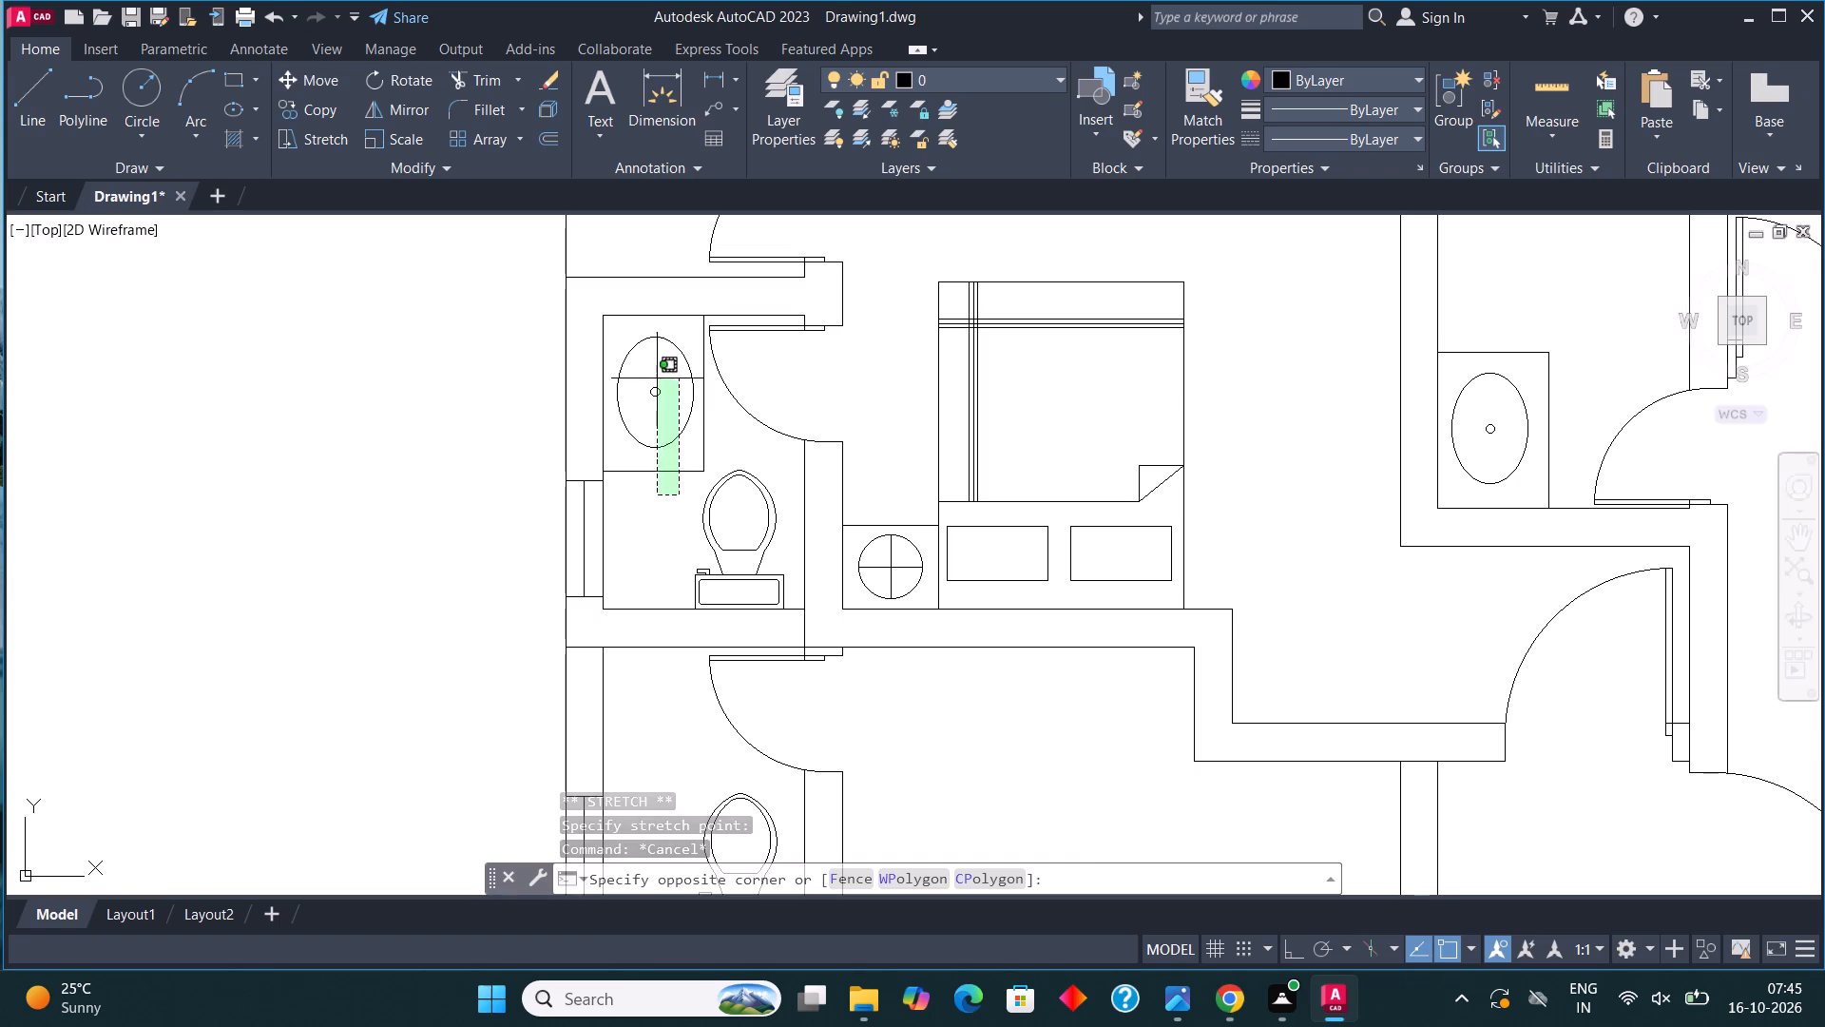
pyautogui.click(656, 367)
pyautogui.click(322, 107)
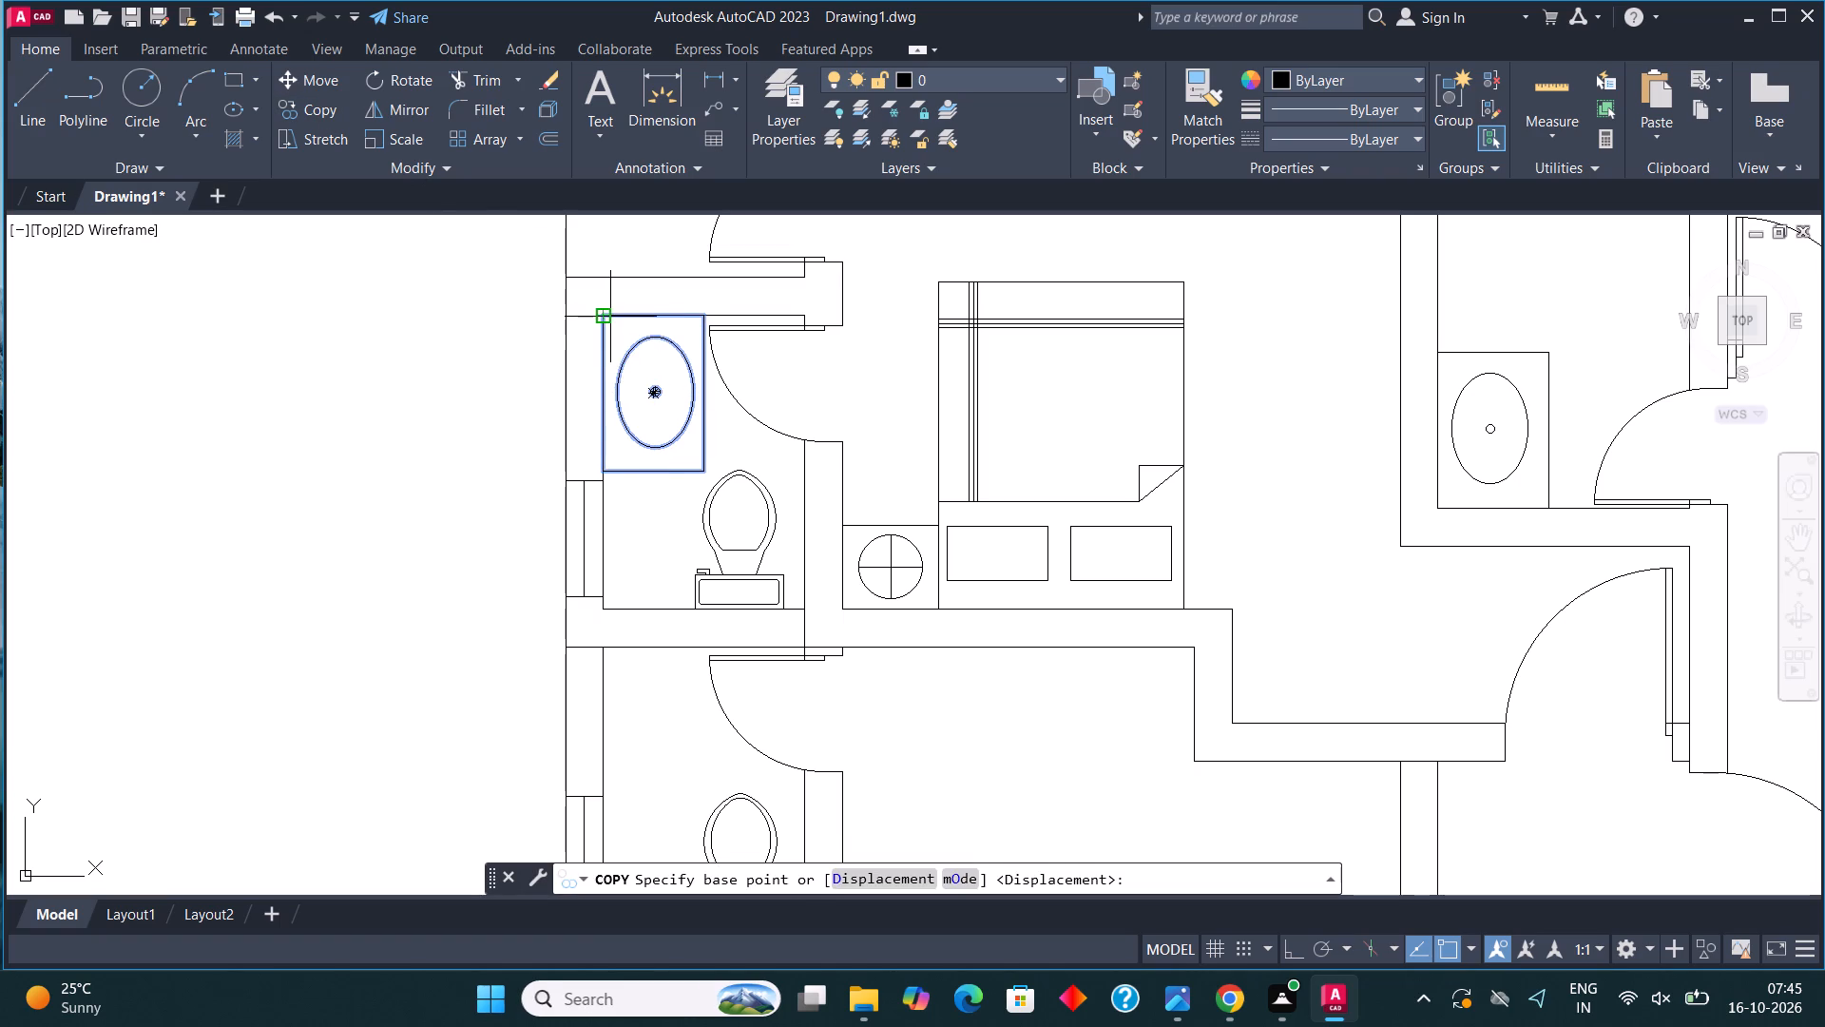
pyautogui.click(610, 317)
pyautogui.click(596, 652)
pyautogui.scroll(-1, 691, 426)
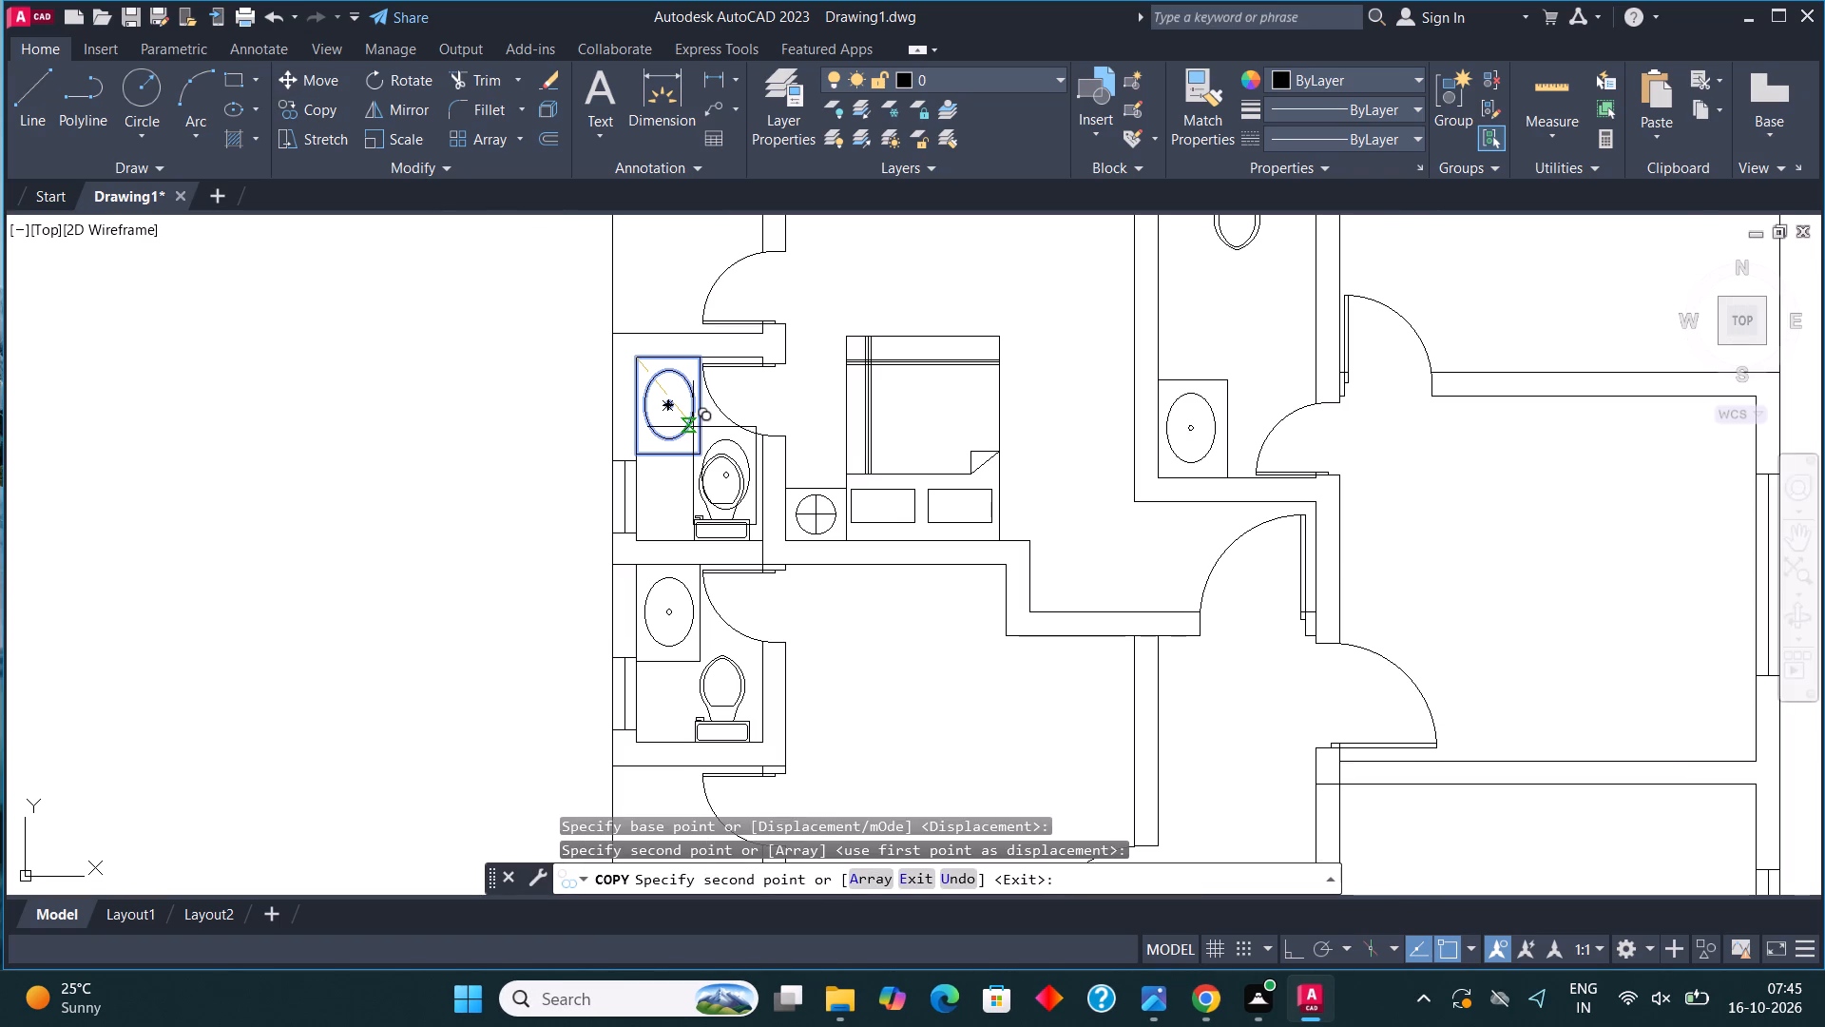
pyautogui.scroll(-4, 693, 429)
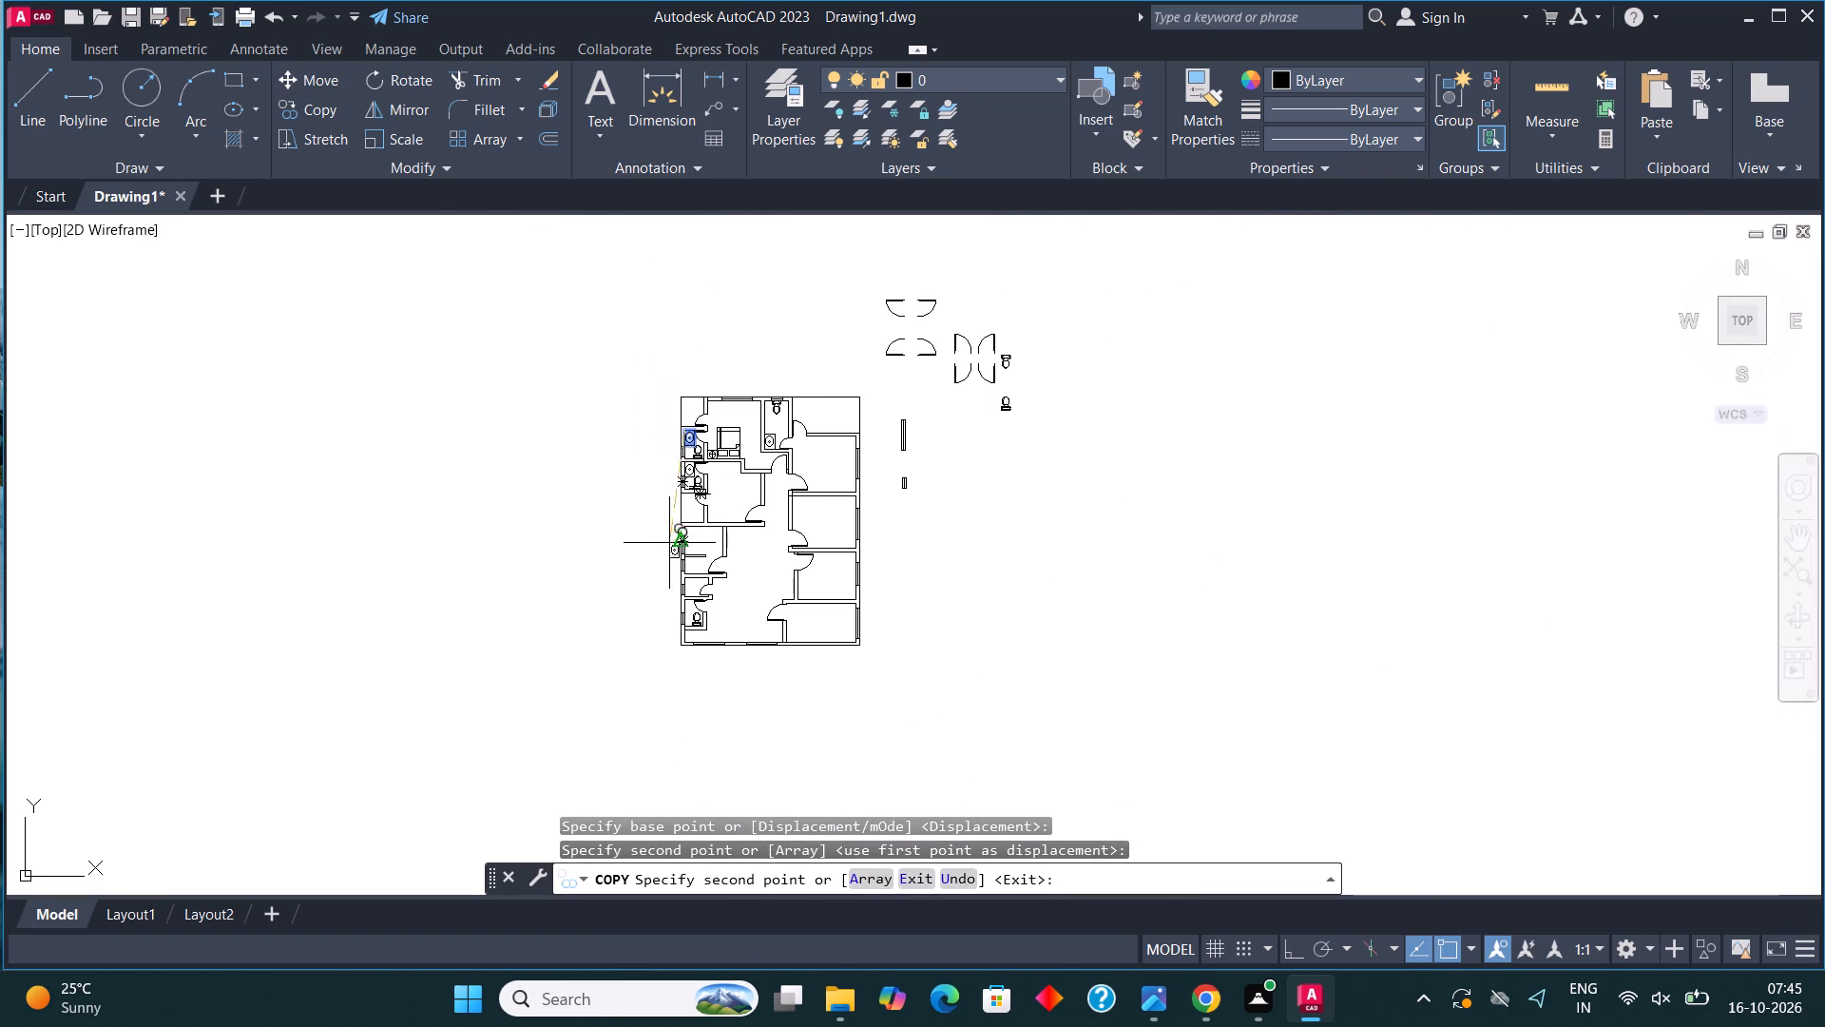
pyautogui.scroll(4, 684, 605)
pyautogui.click(660, 583)
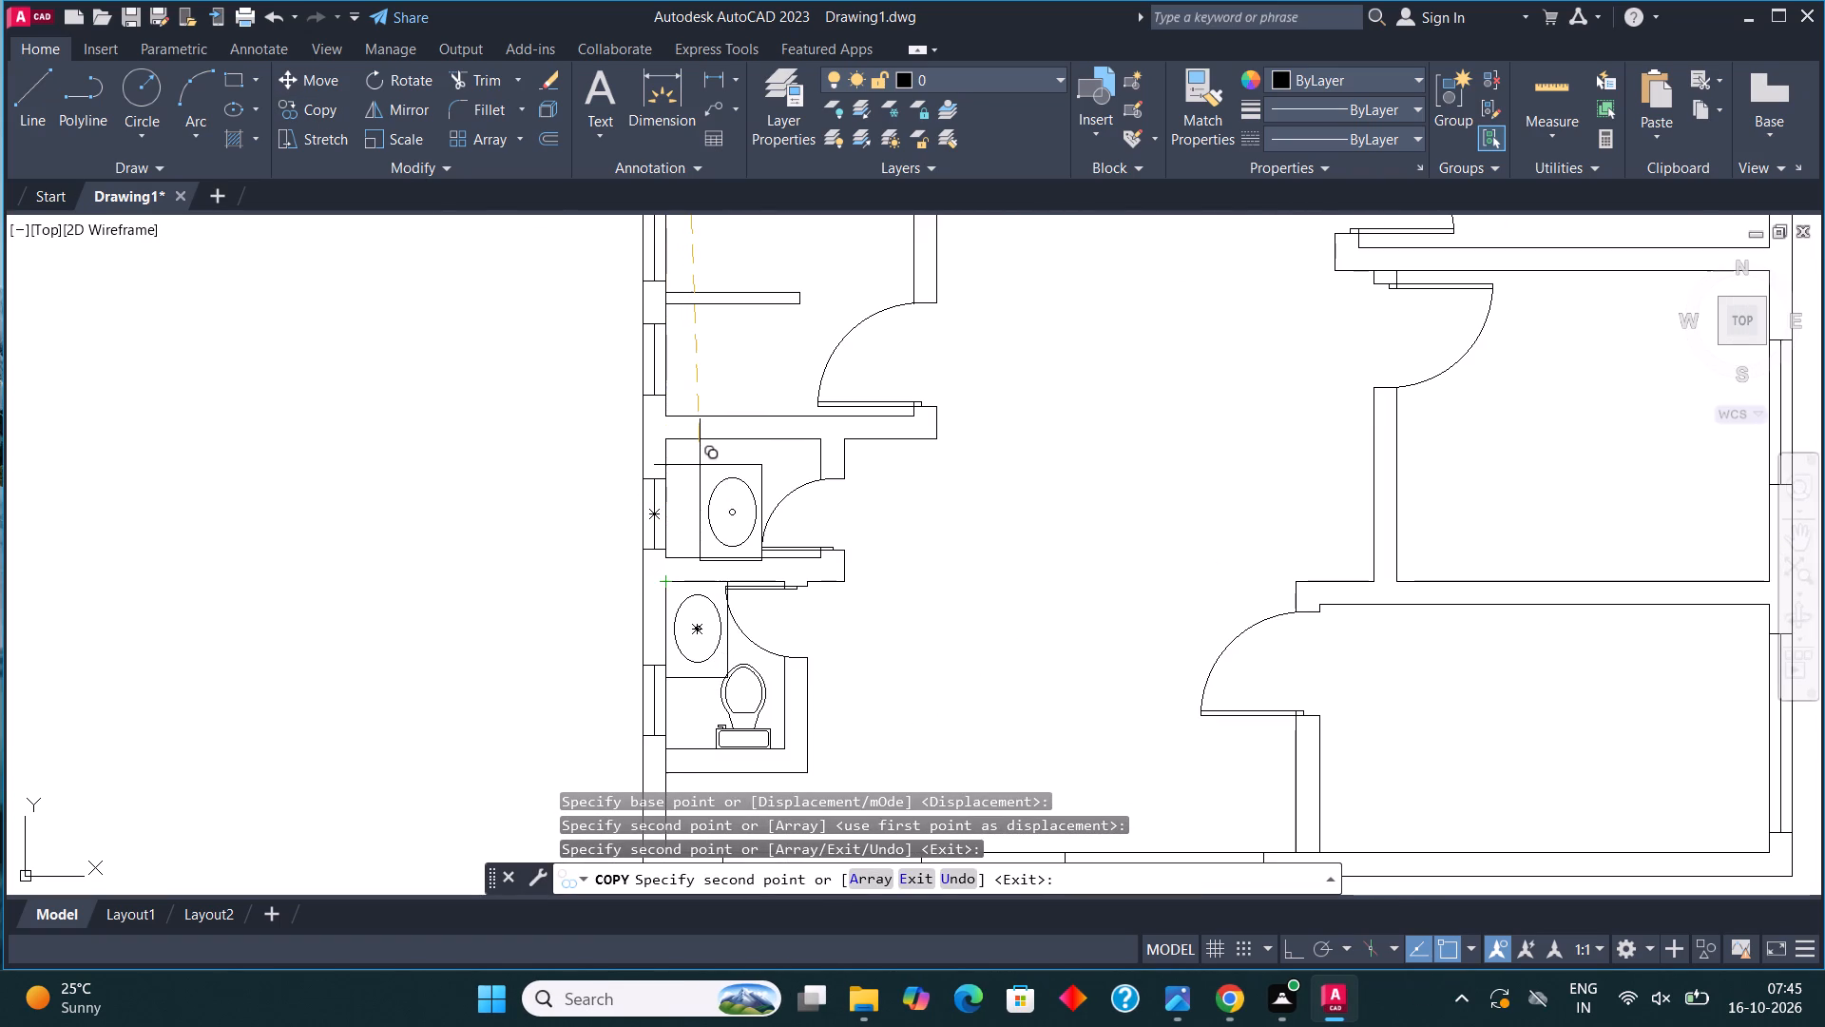
pyautogui.press('Escape')
# Shrink the southwest toilet room's counter by pulling its east edge west of the door swing and its south edge north toward the basin.
pyautogui.scroll(3, 723, 631)
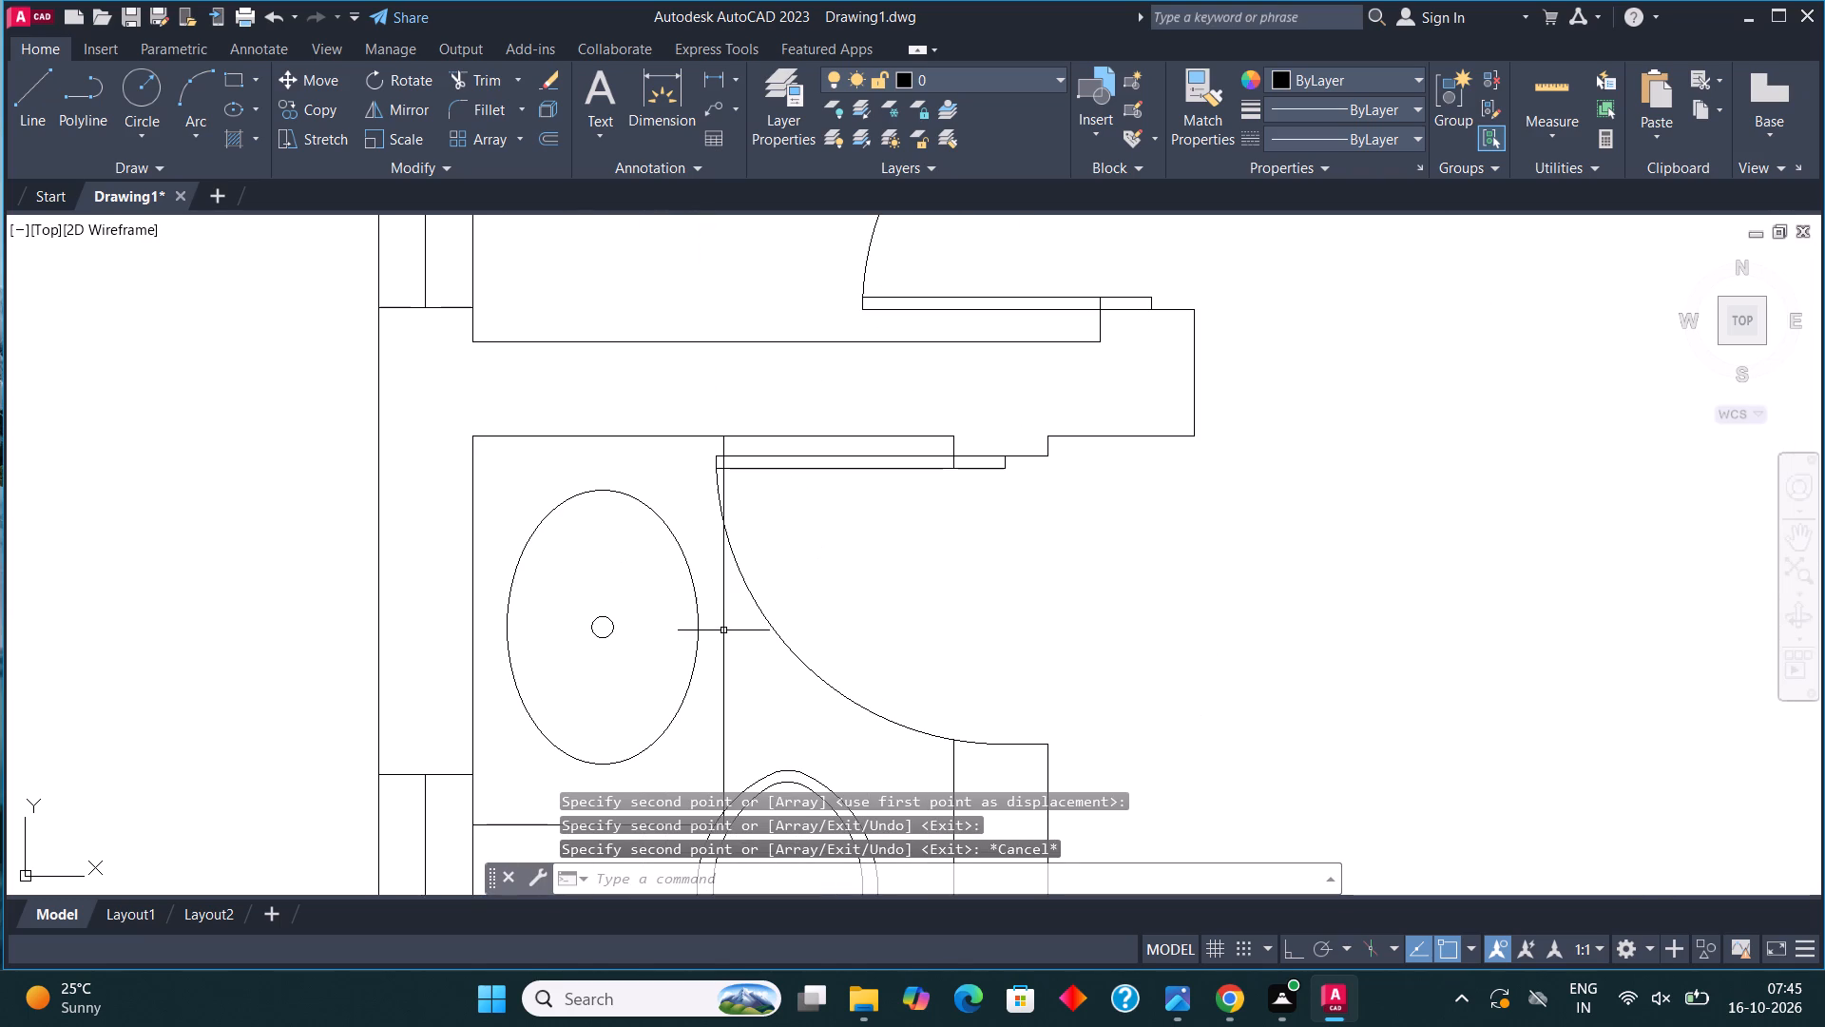
pyautogui.click(727, 618)
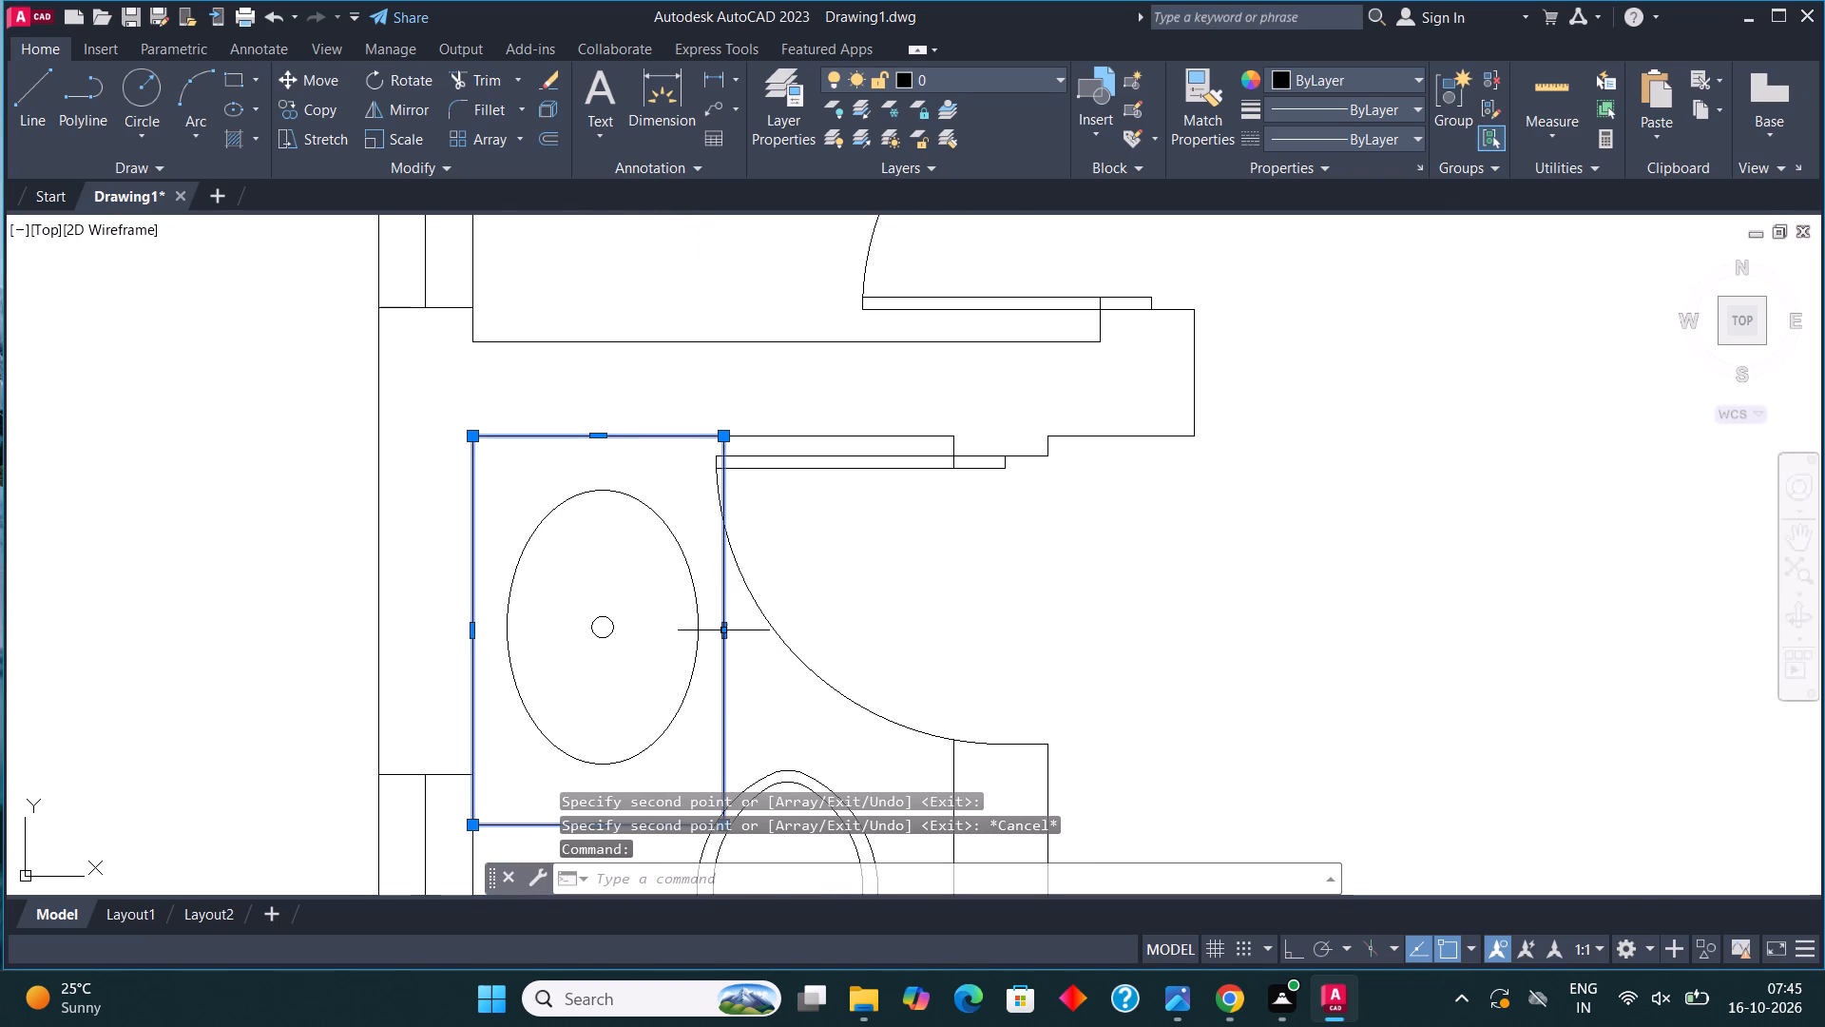
pyautogui.click(726, 630)
pyautogui.click(711, 622)
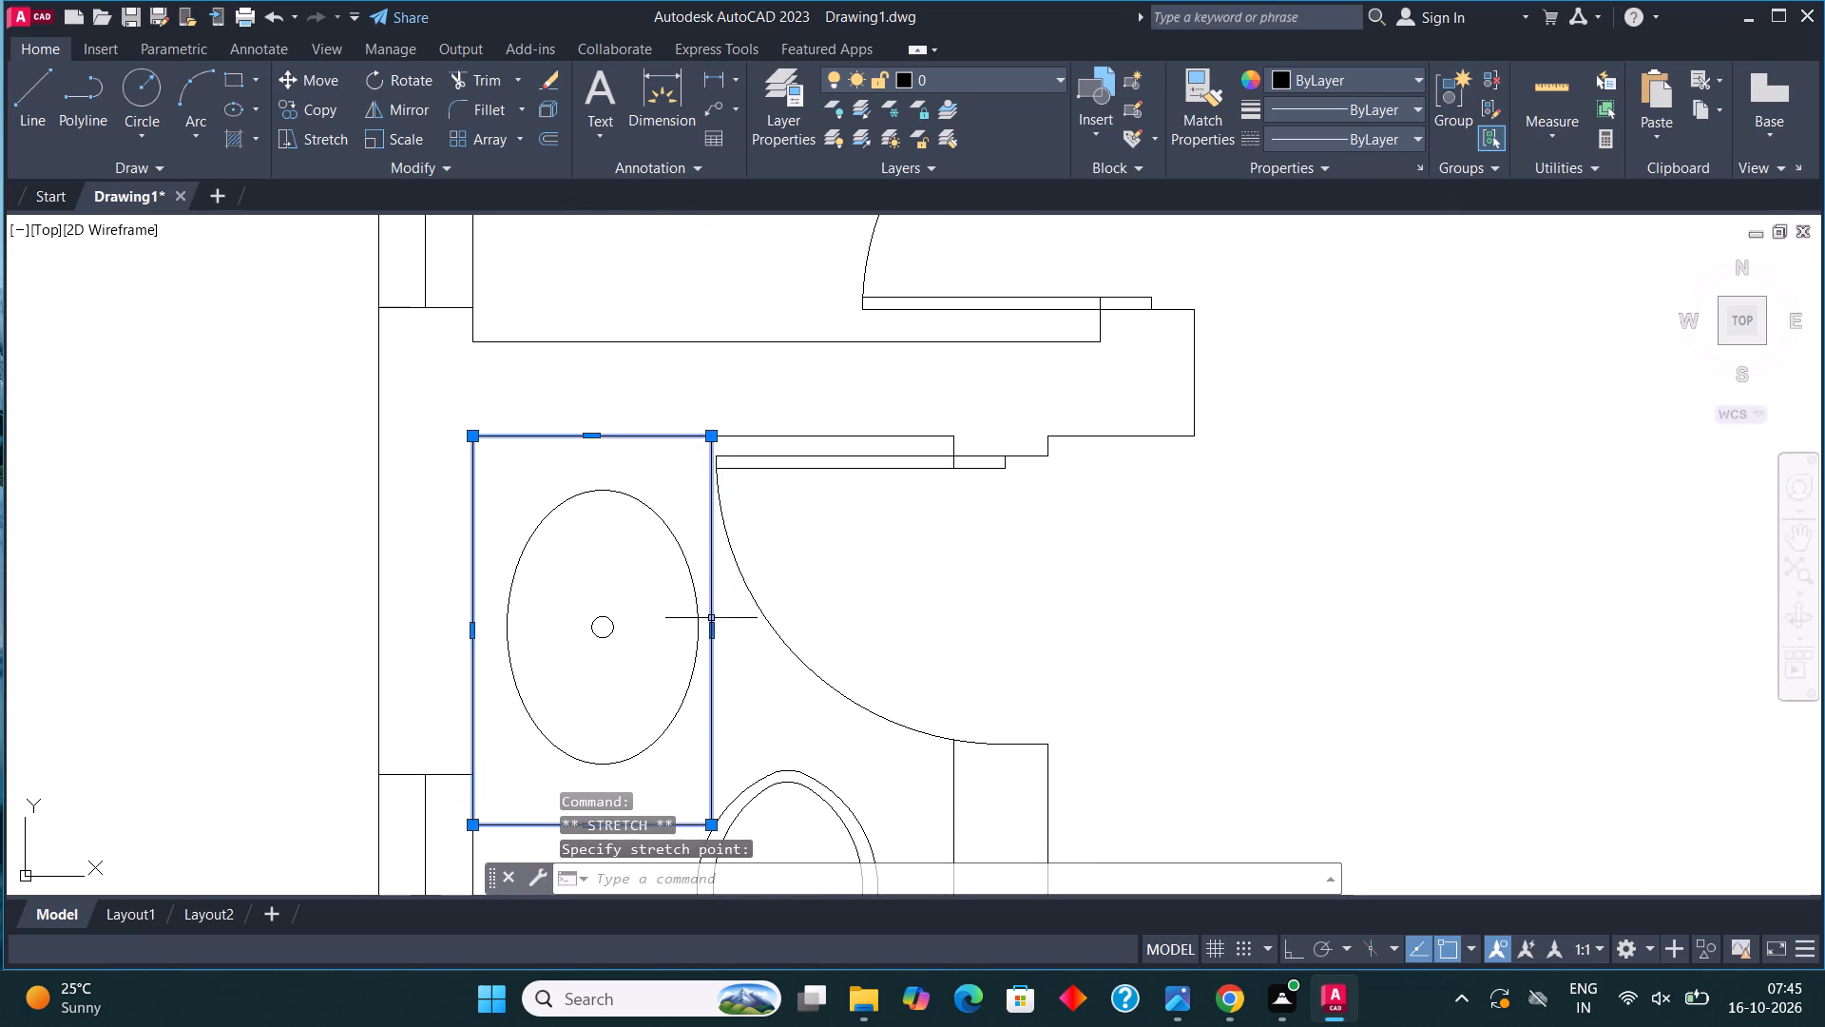
pyautogui.scroll(-1, 770, 475)
pyautogui.scroll(1, 674, 658)
pyautogui.click(653, 721)
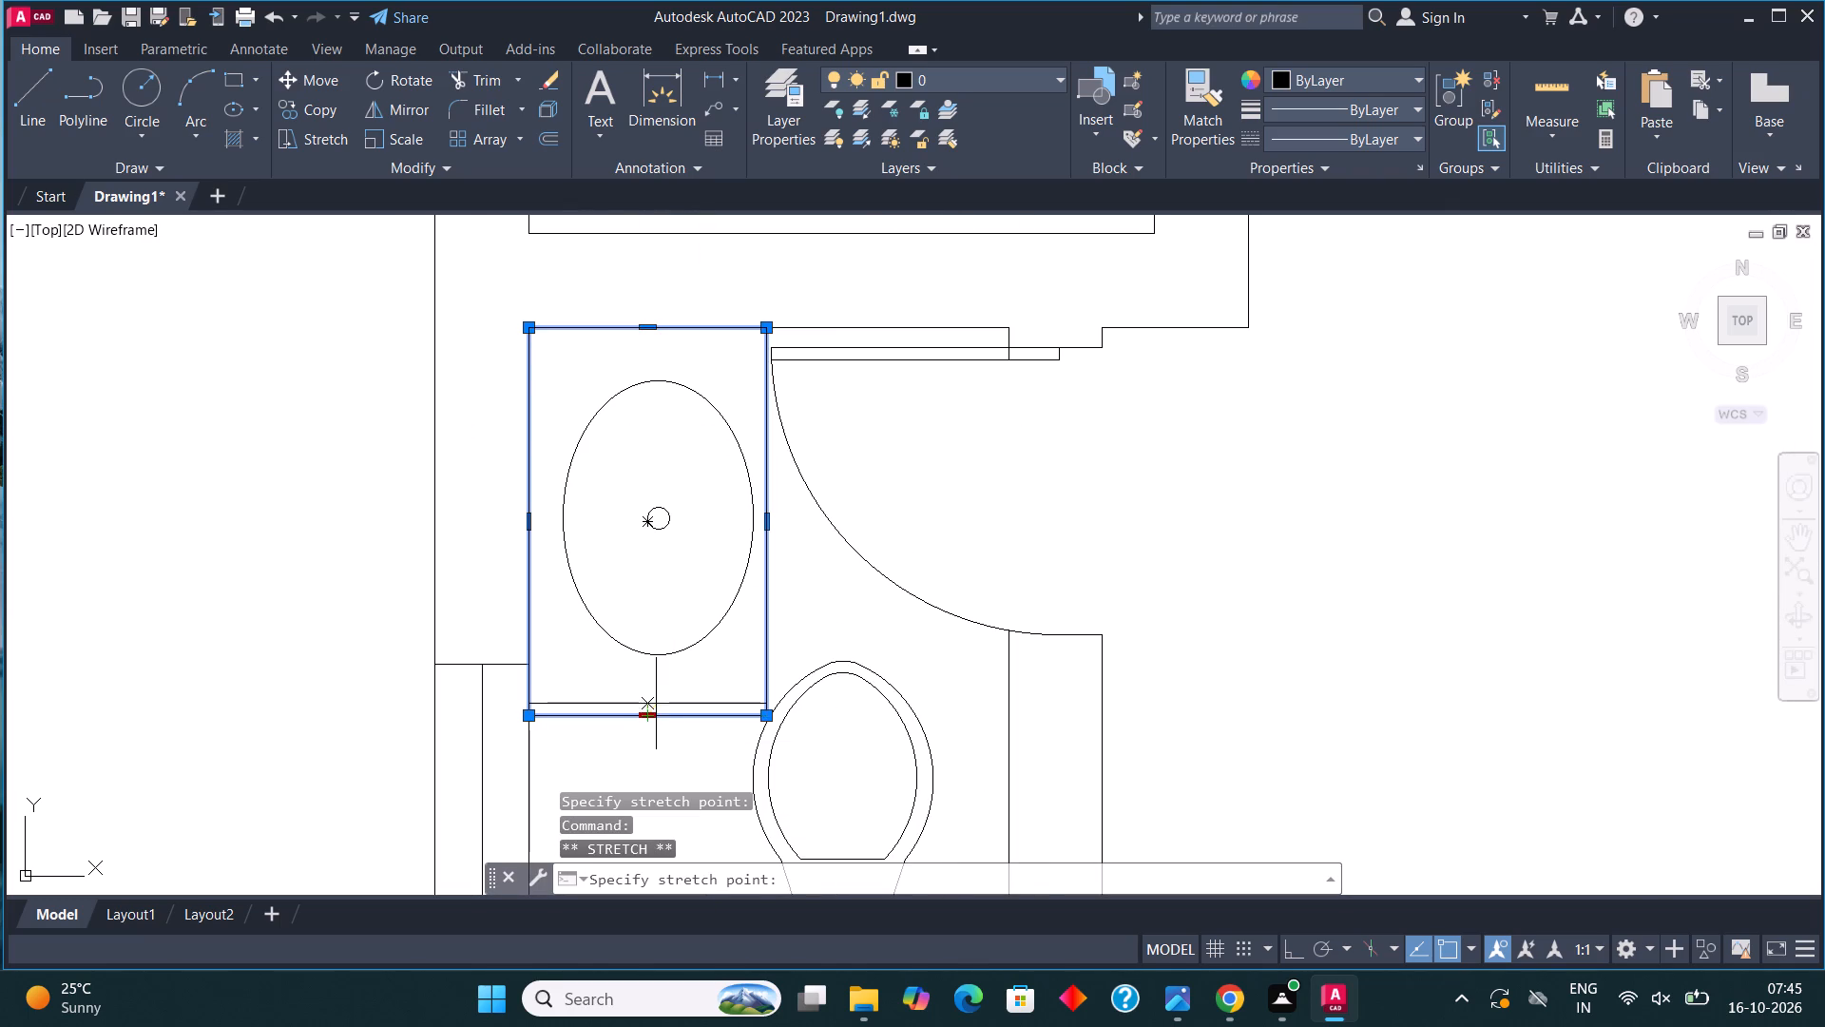
pyautogui.click(648, 678)
pyautogui.press('Escape')
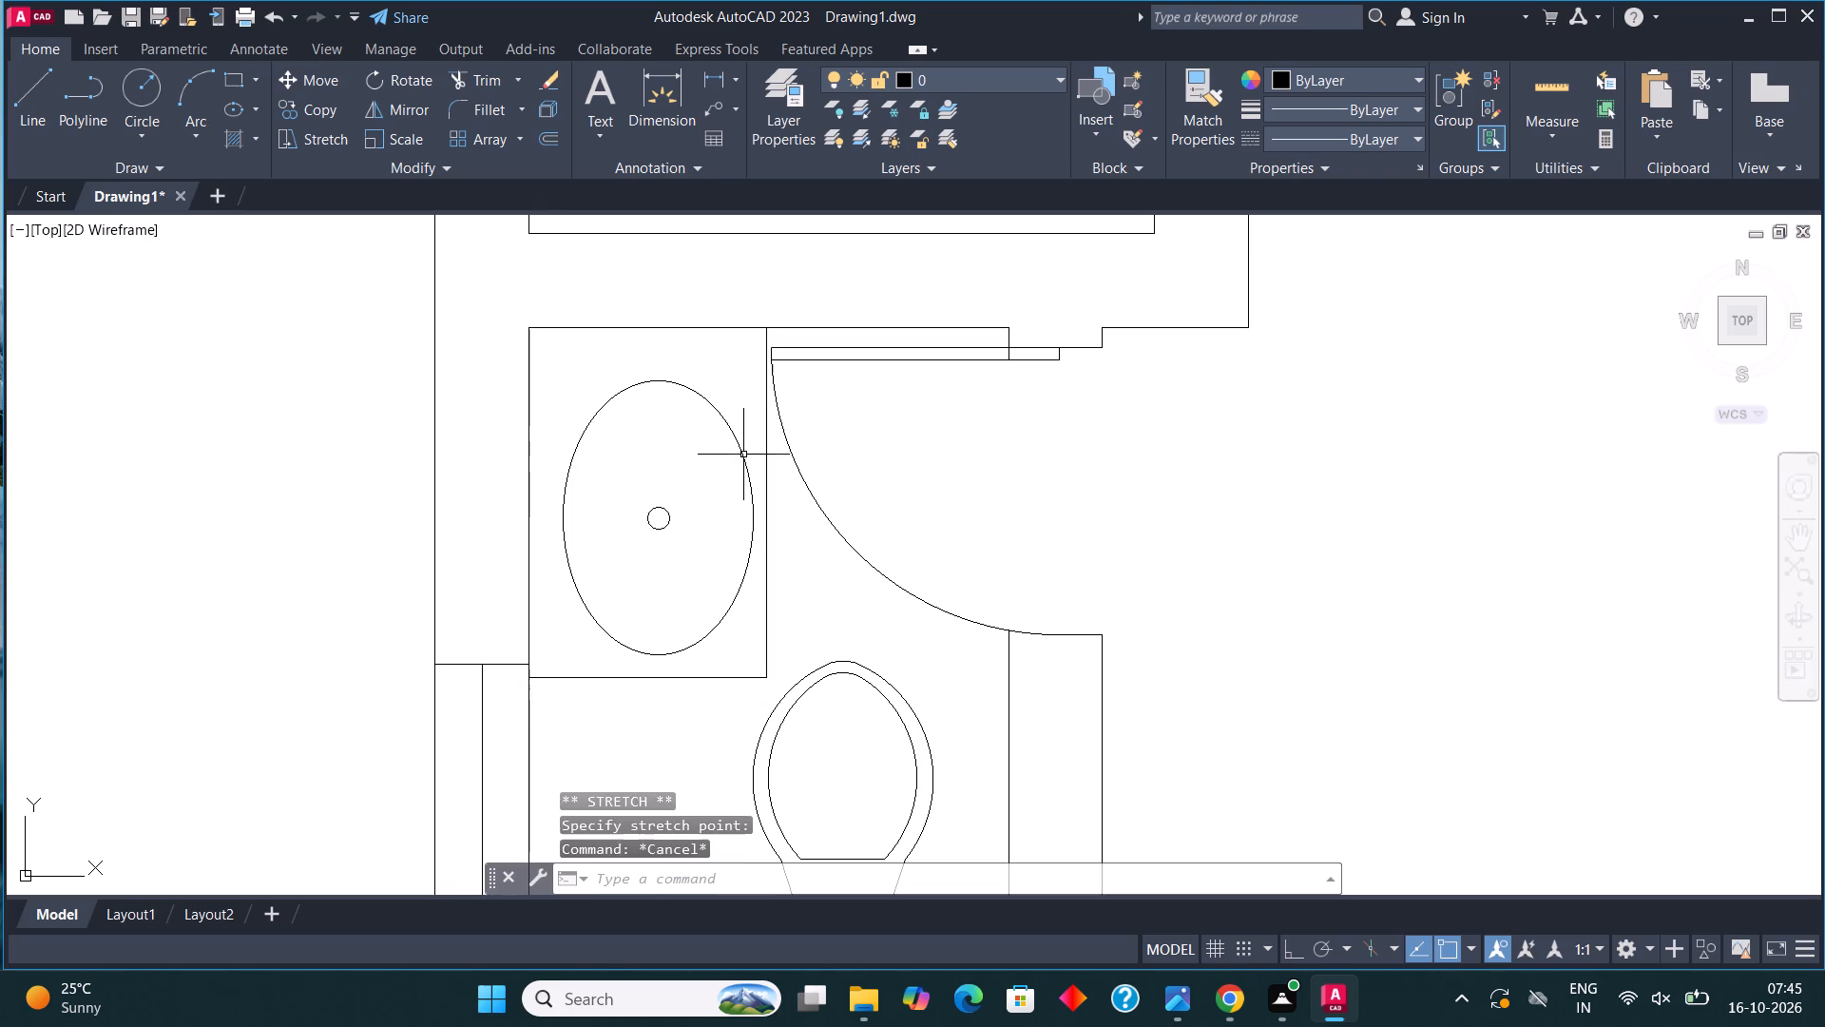
# Draw a narrow wardrobe rectangle in the northeast corner of the northwest bedroom, with its long side along the east wall.
pyautogui.scroll(-2, 742, 458)
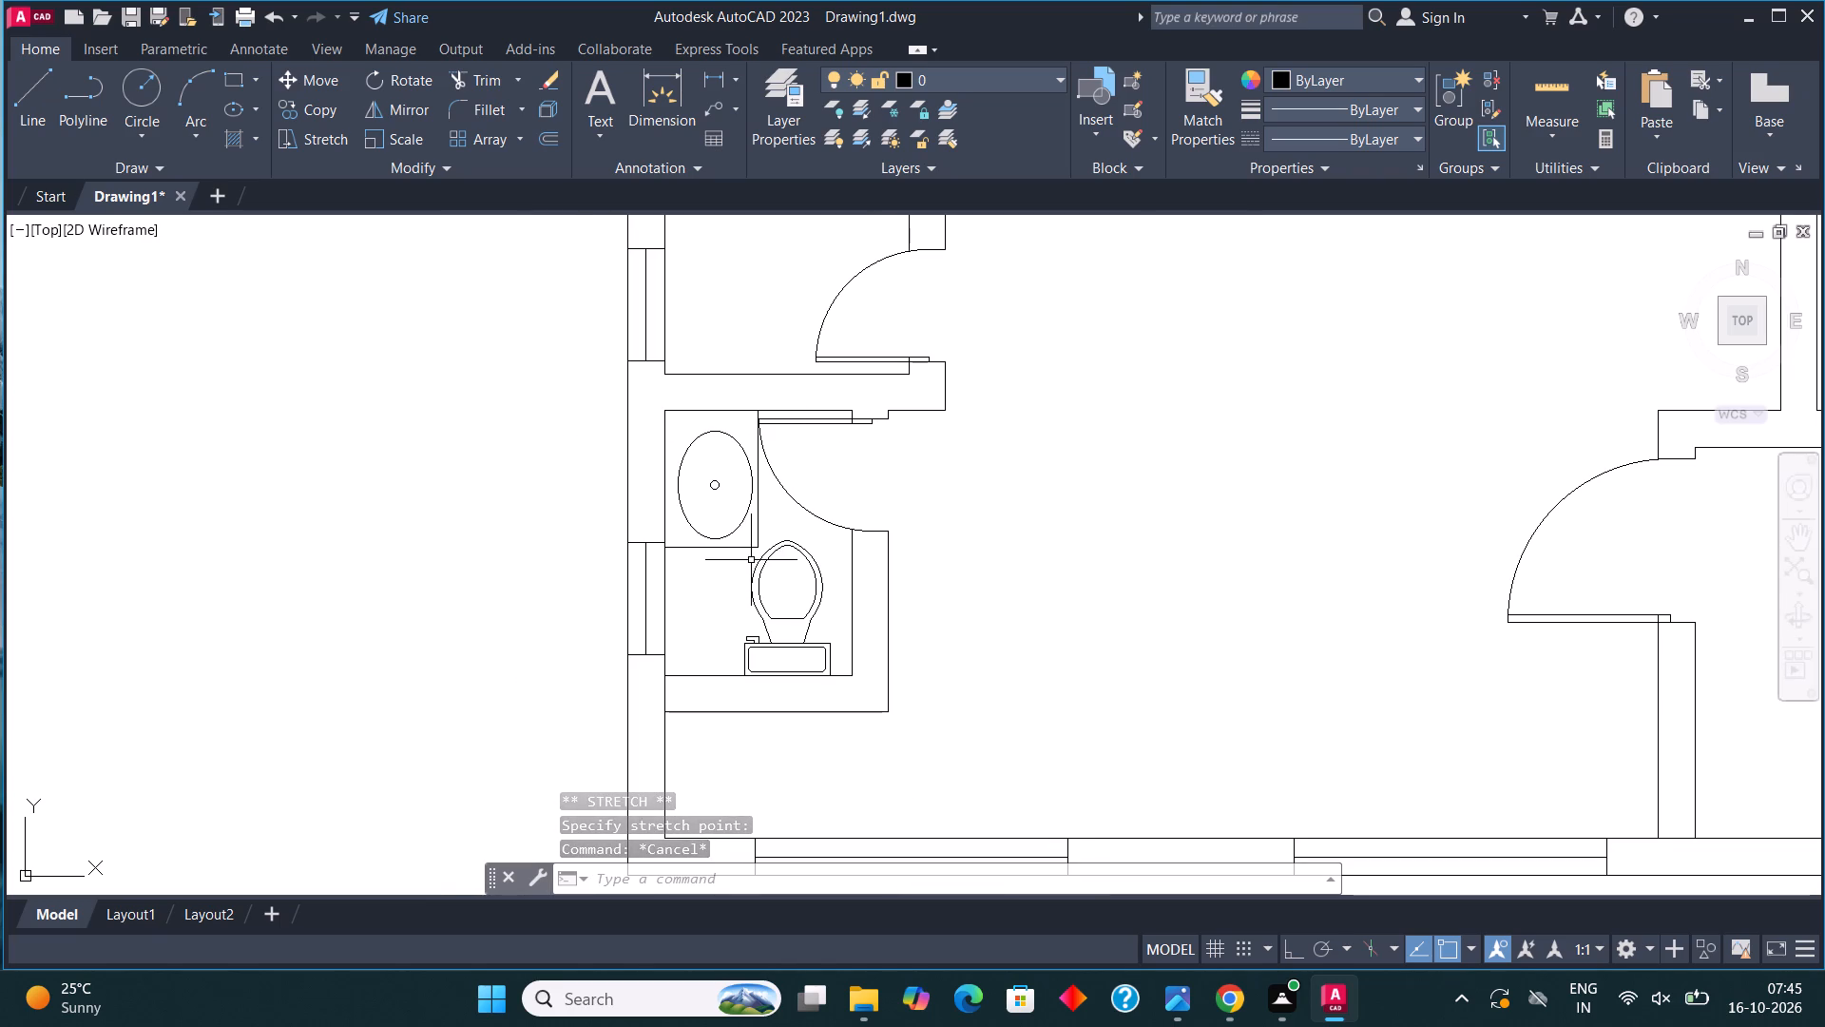
pyautogui.scroll(-3, 751, 560)
pyautogui.moveTo(884, 408); pyautogui.dragTo(914, 780, button='middle')
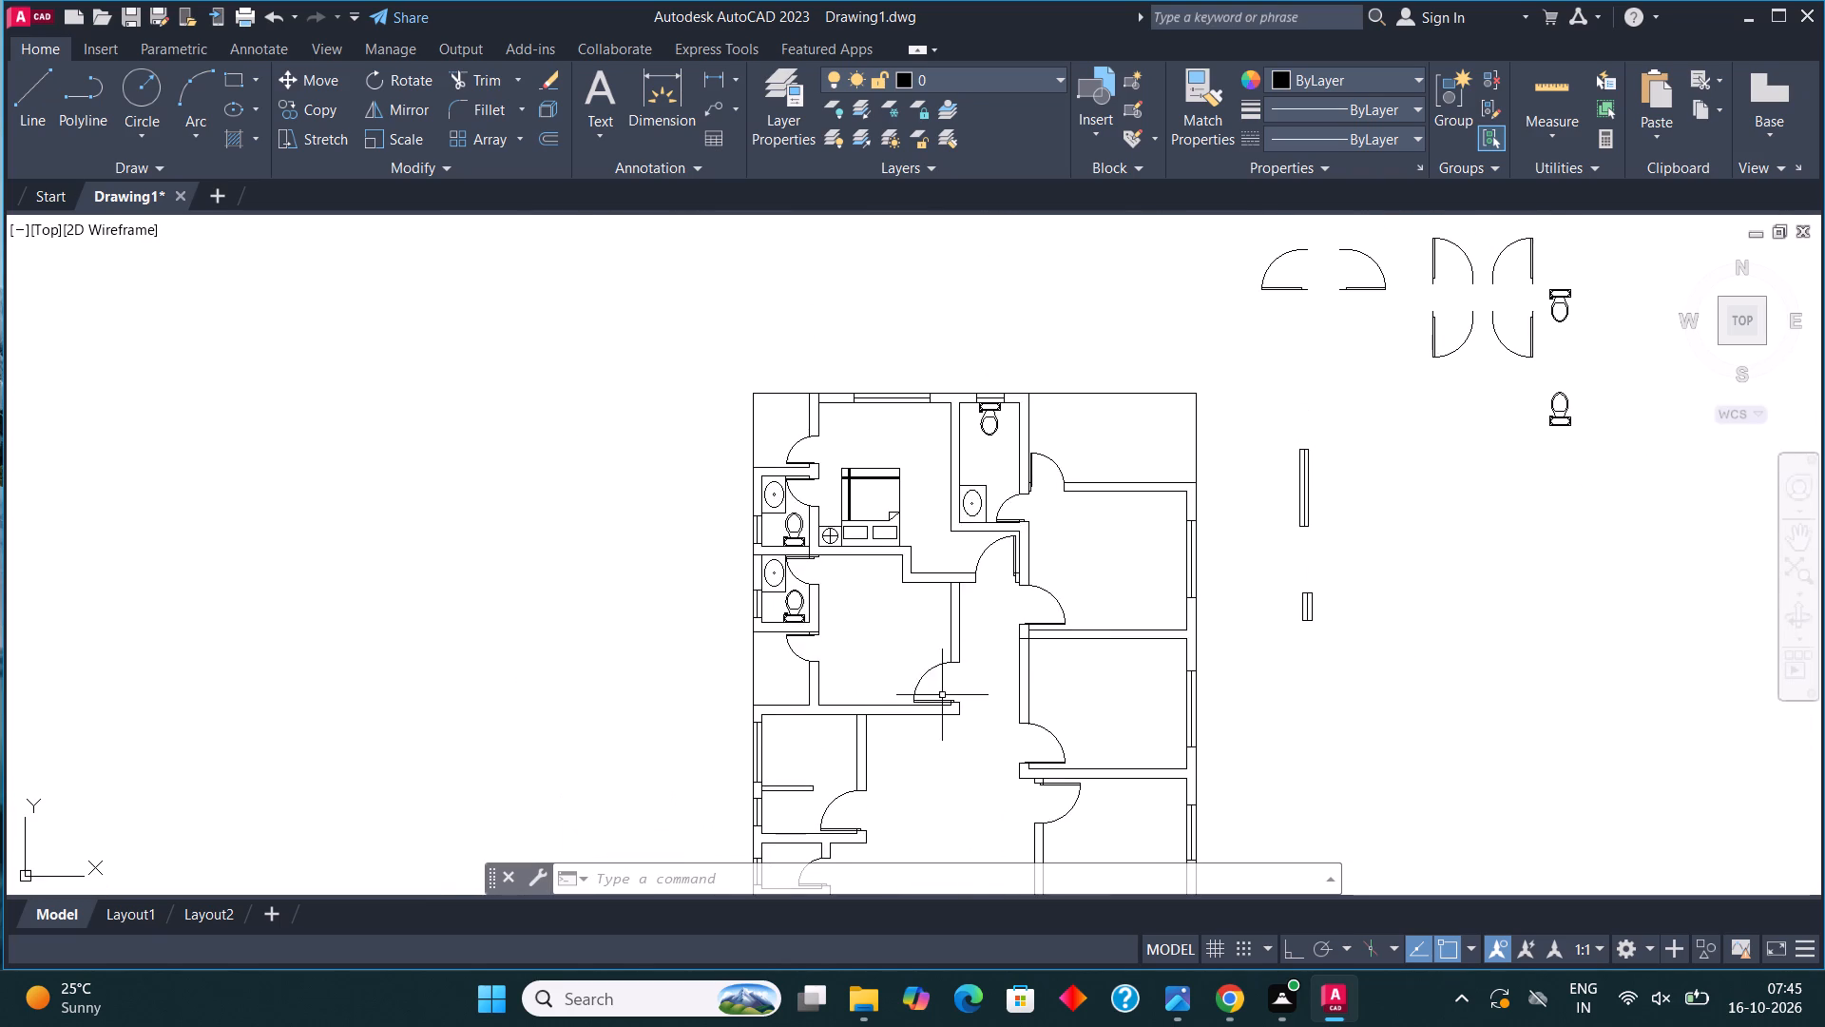
pyautogui.scroll(3, 948, 446)
pyautogui.scroll(-1, 950, 448)
pyautogui.moveTo(853, 610); pyautogui.dragTo(517, 810, button='middle')
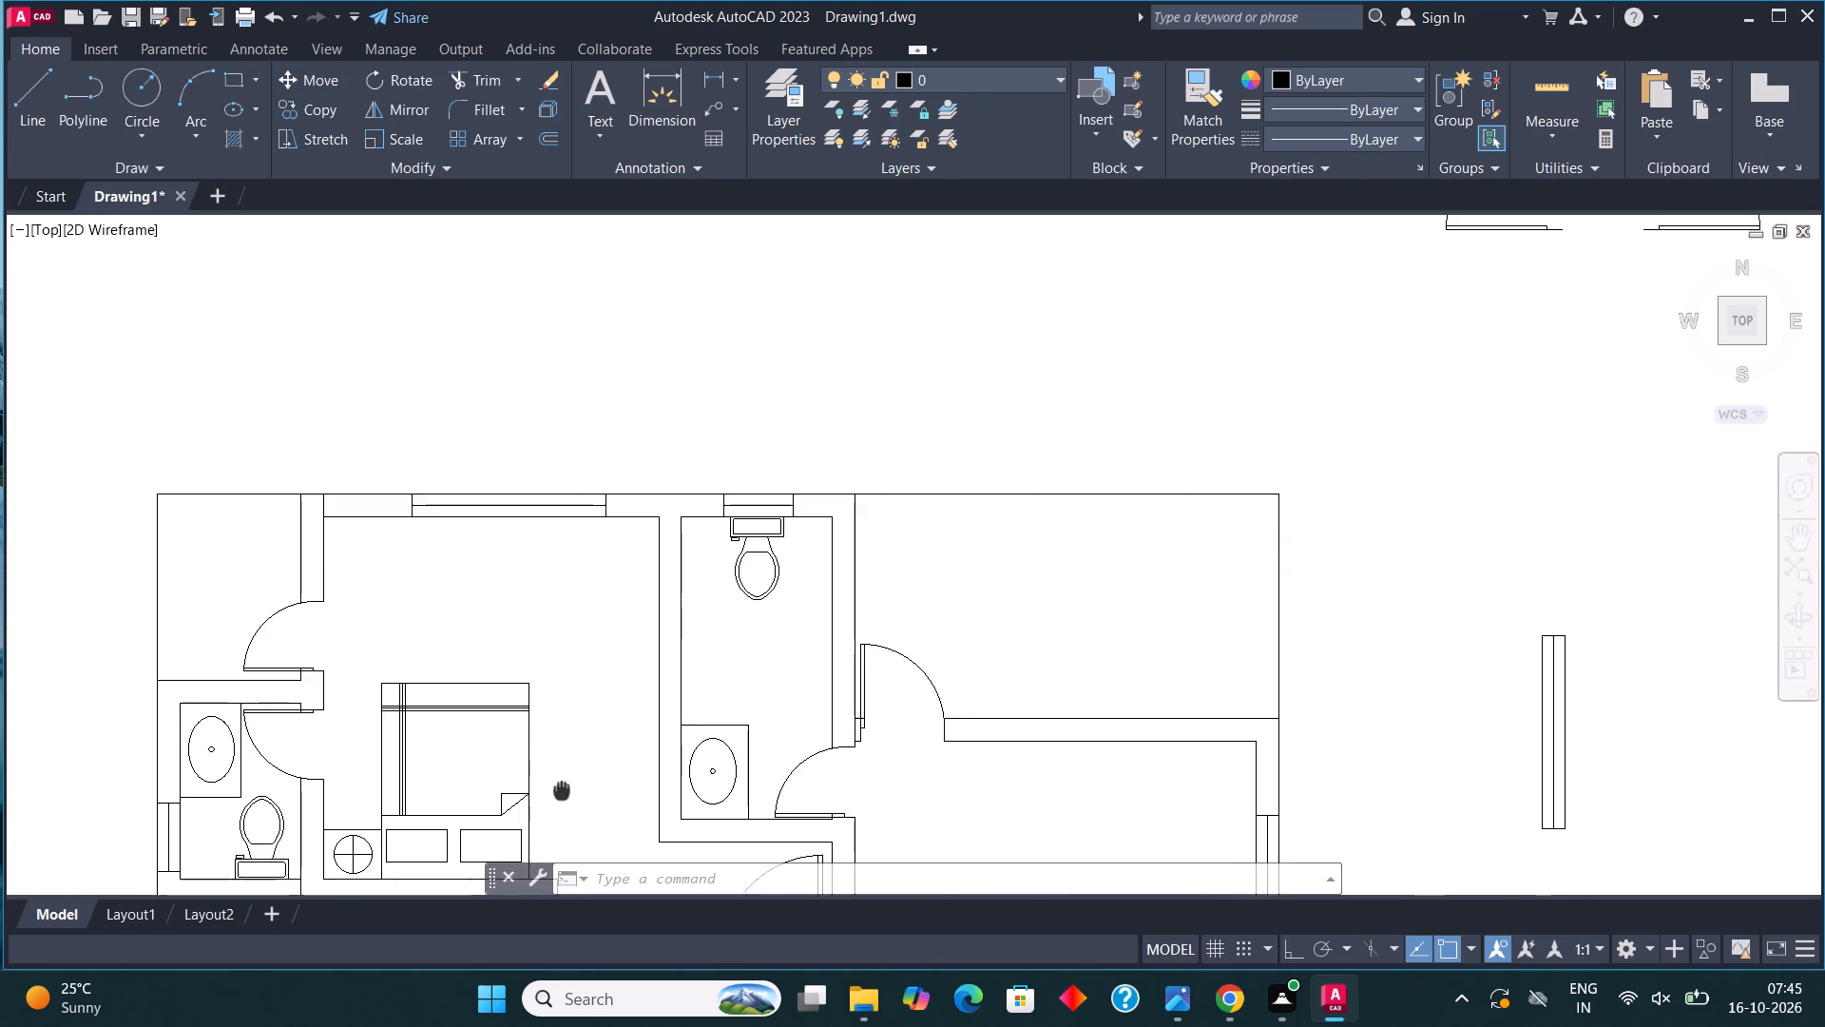
pyautogui.moveTo(517, 810); pyautogui.dragTo(596, 673, button='middle')
pyautogui.click(239, 92)
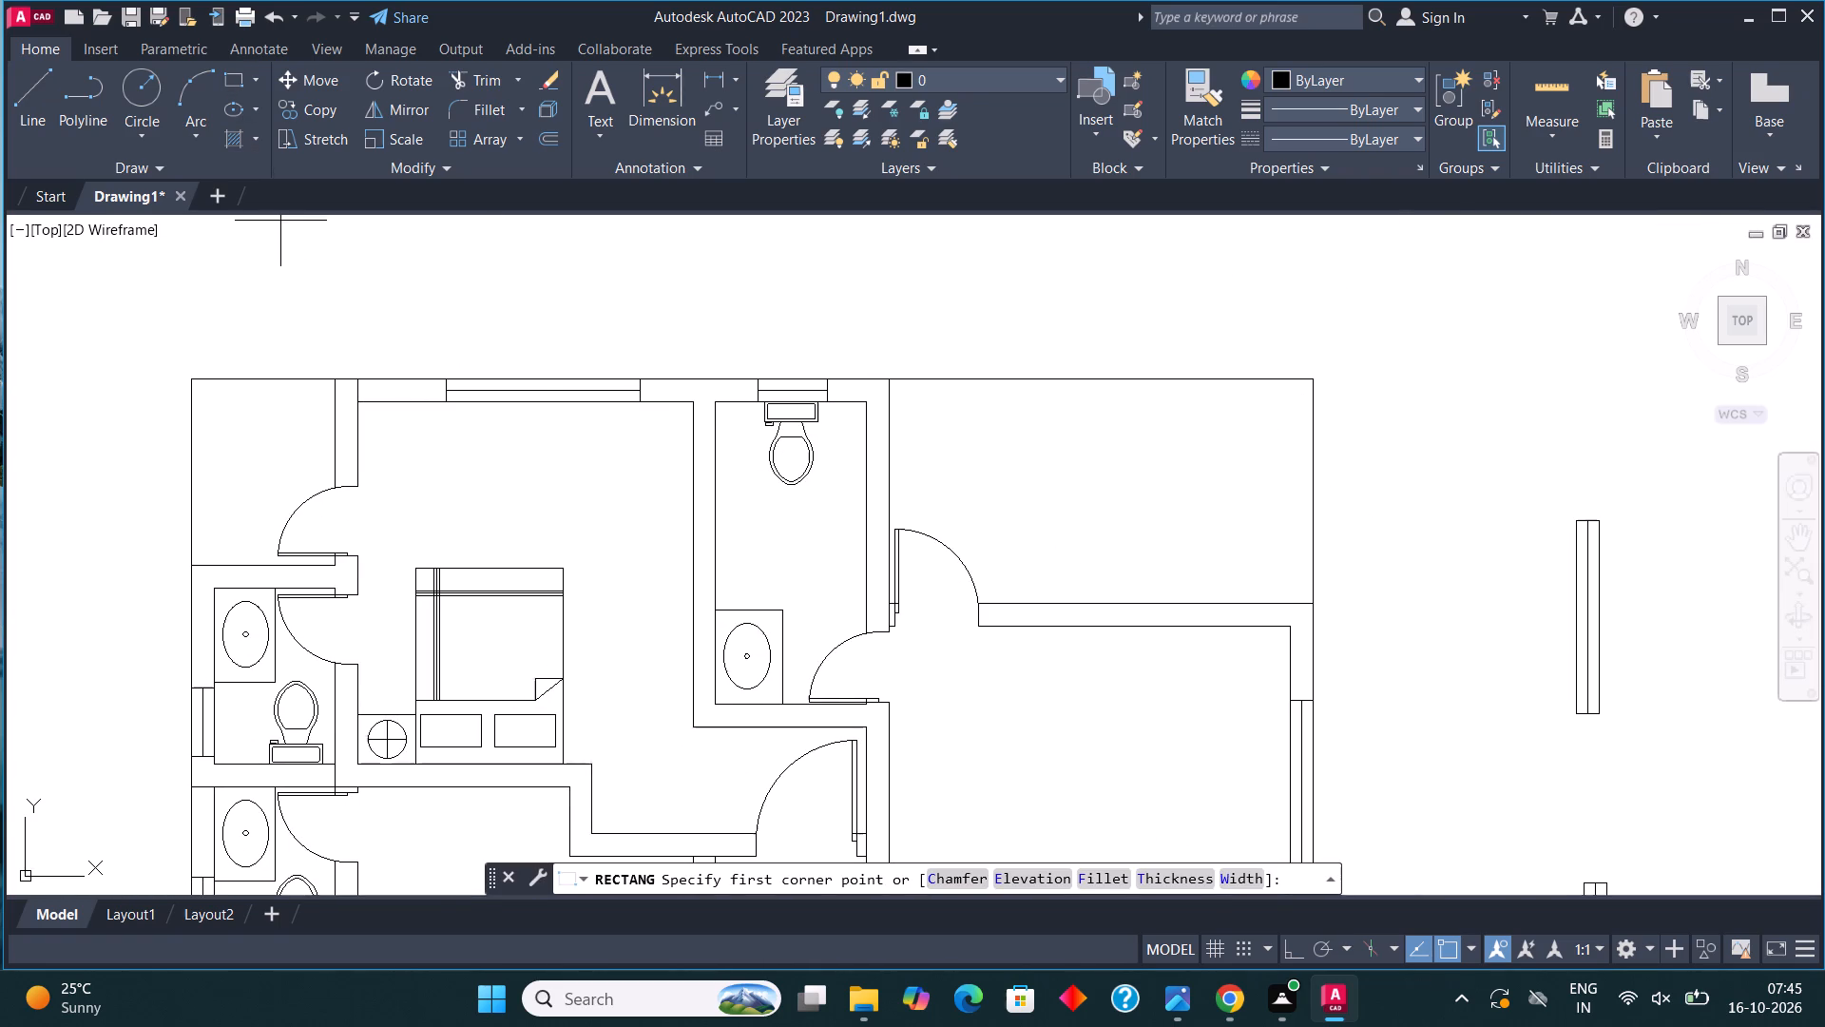
pyautogui.click(693, 401)
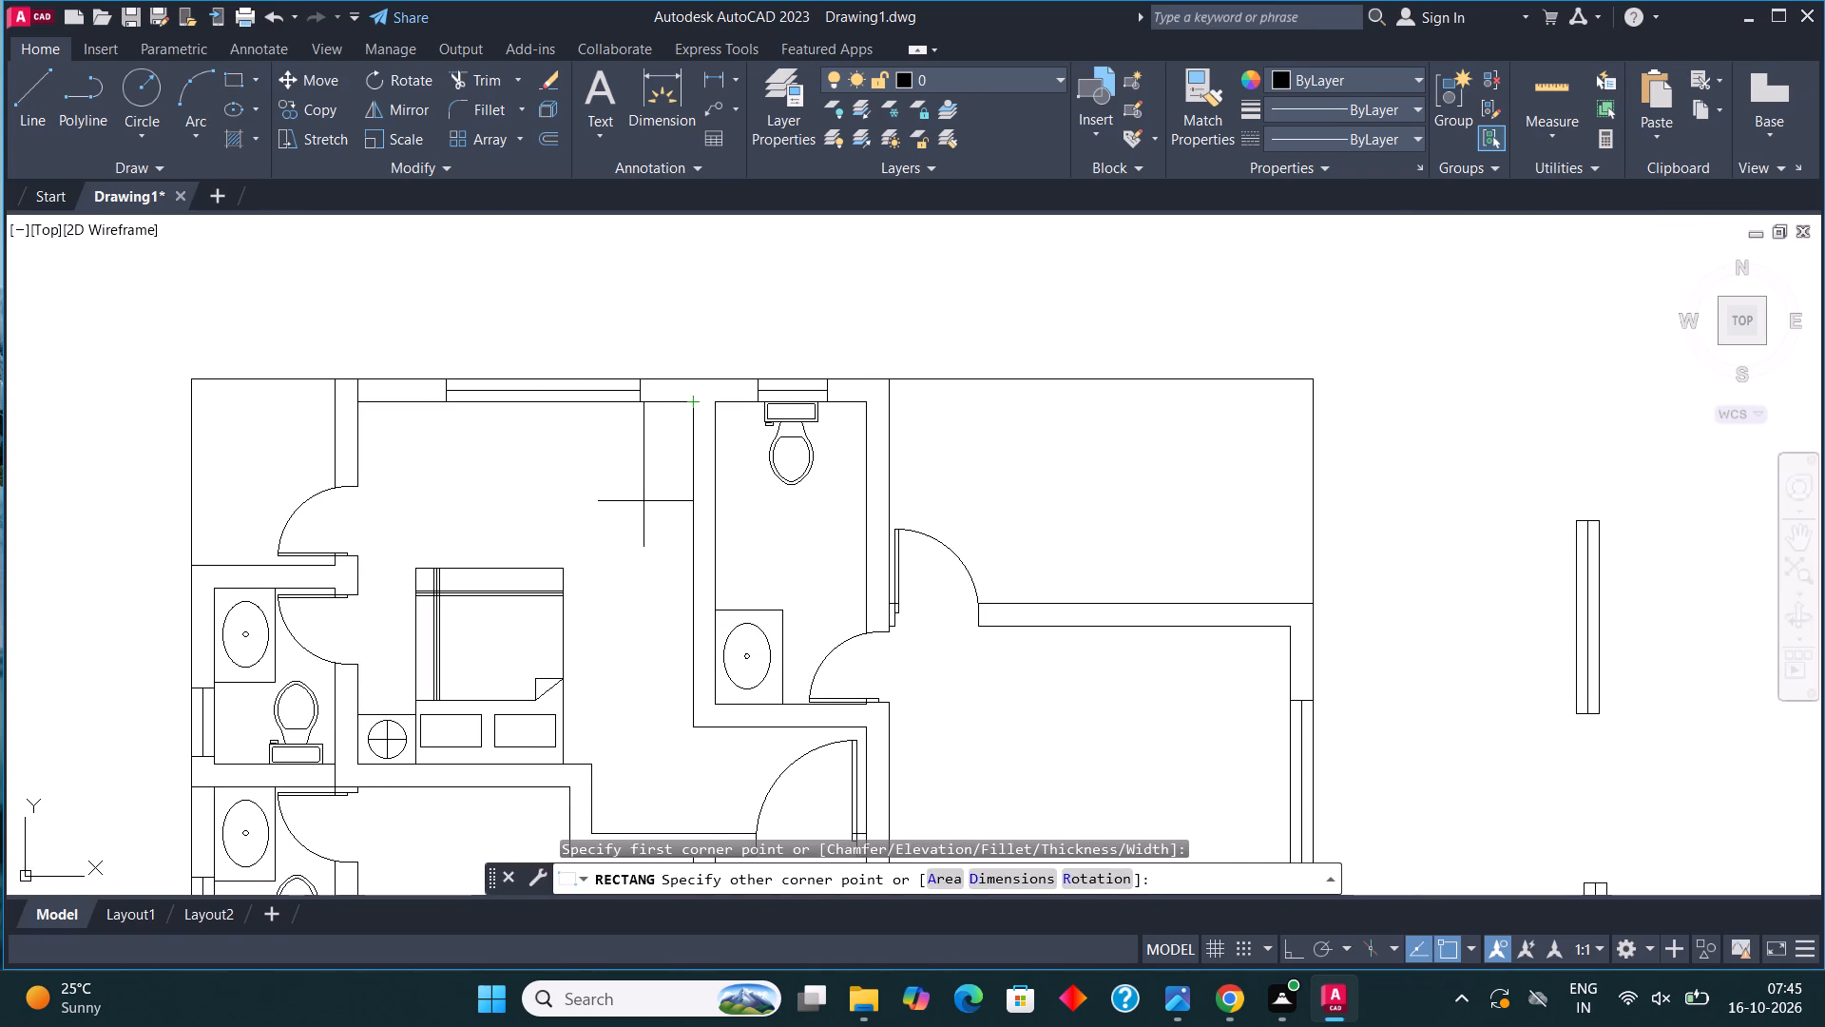
pyautogui.click(647, 515)
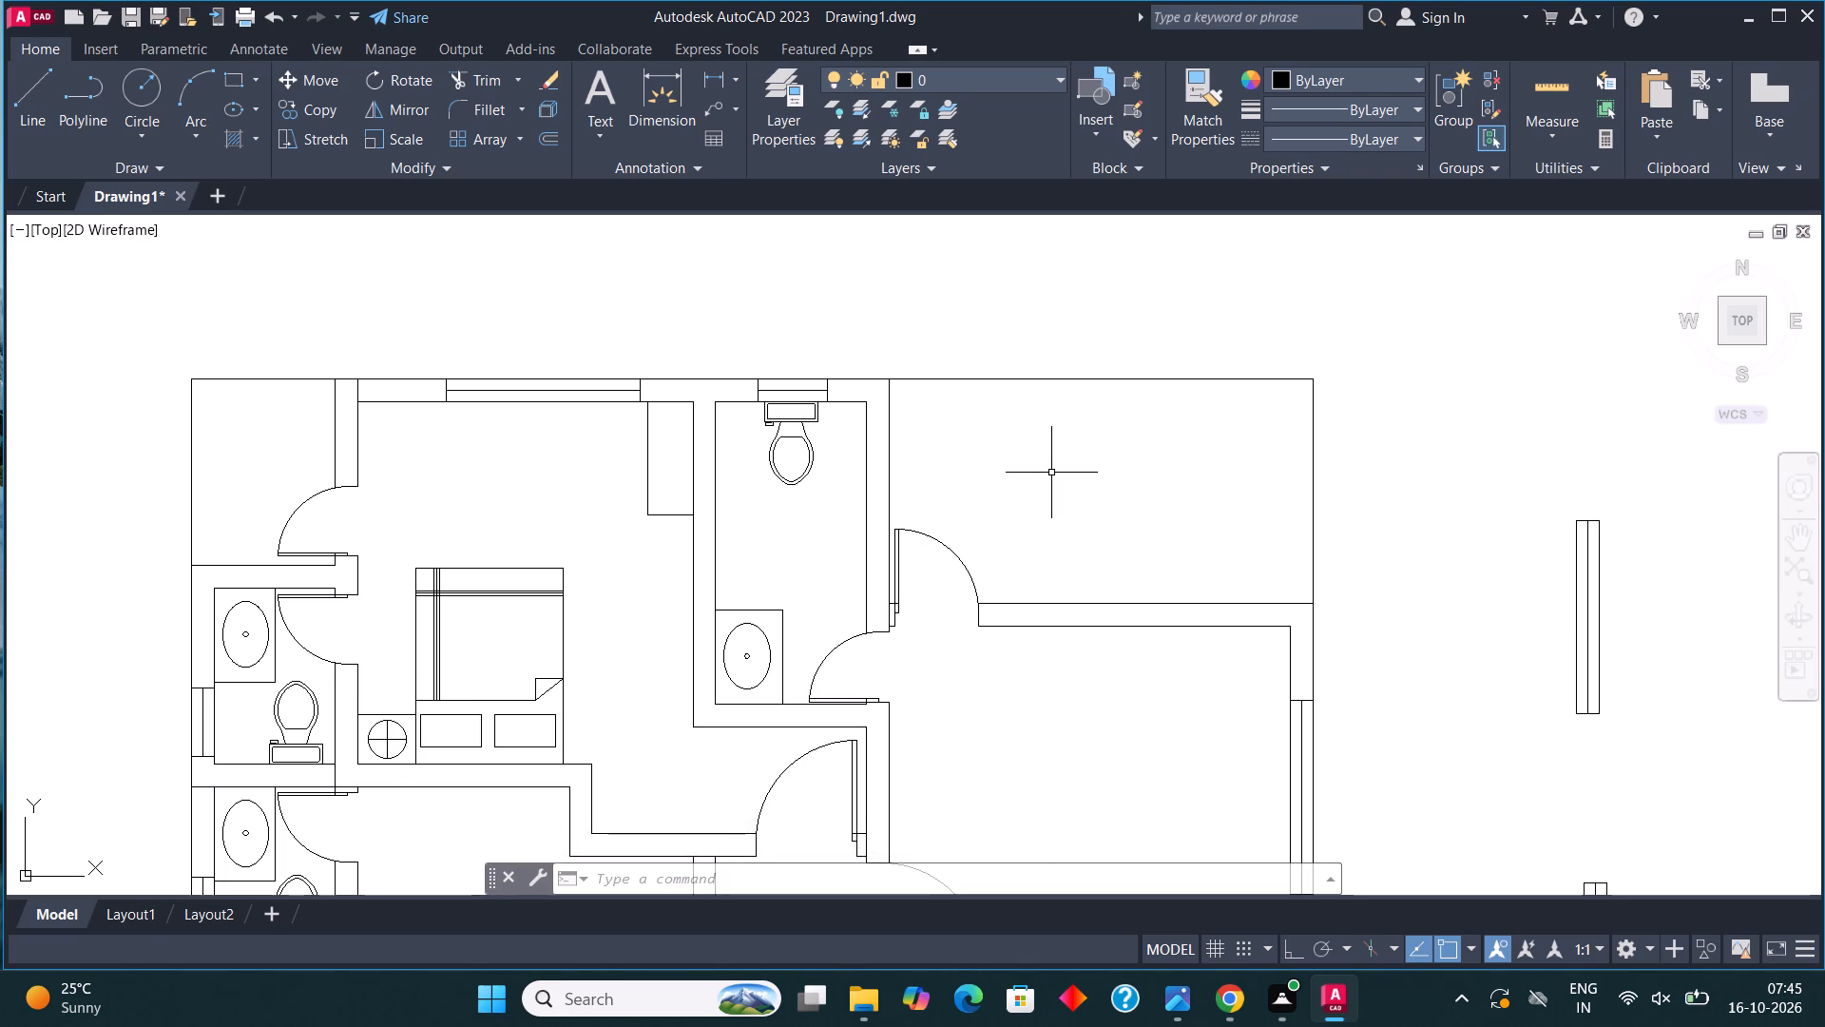
# Copy the detailed bed with its bedside table against the south walls of the two east bedrooms and the bedroom directly south.
pyautogui.moveTo(929, 469); pyautogui.dragTo(916, 385, button='middle')
pyautogui.scroll(1, 559, 652)
pyautogui.click(576, 677)
pyautogui.click(249, 382)
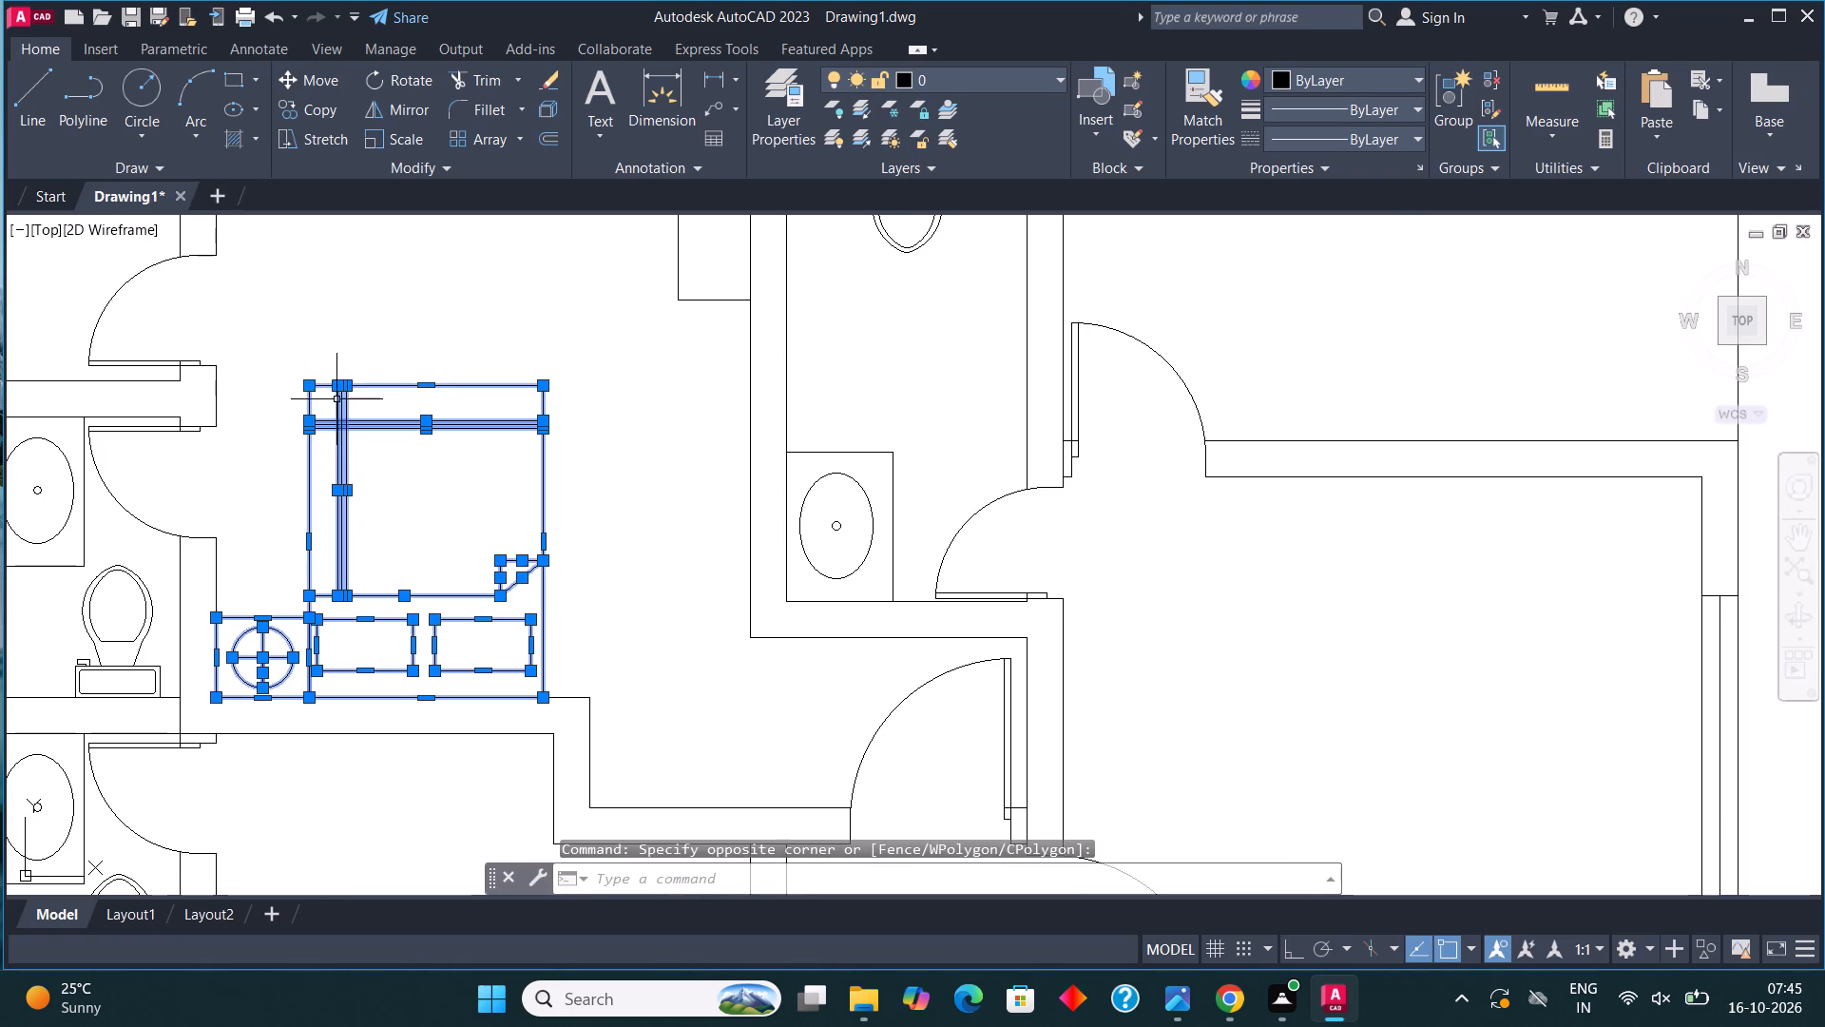
pyautogui.click(319, 115)
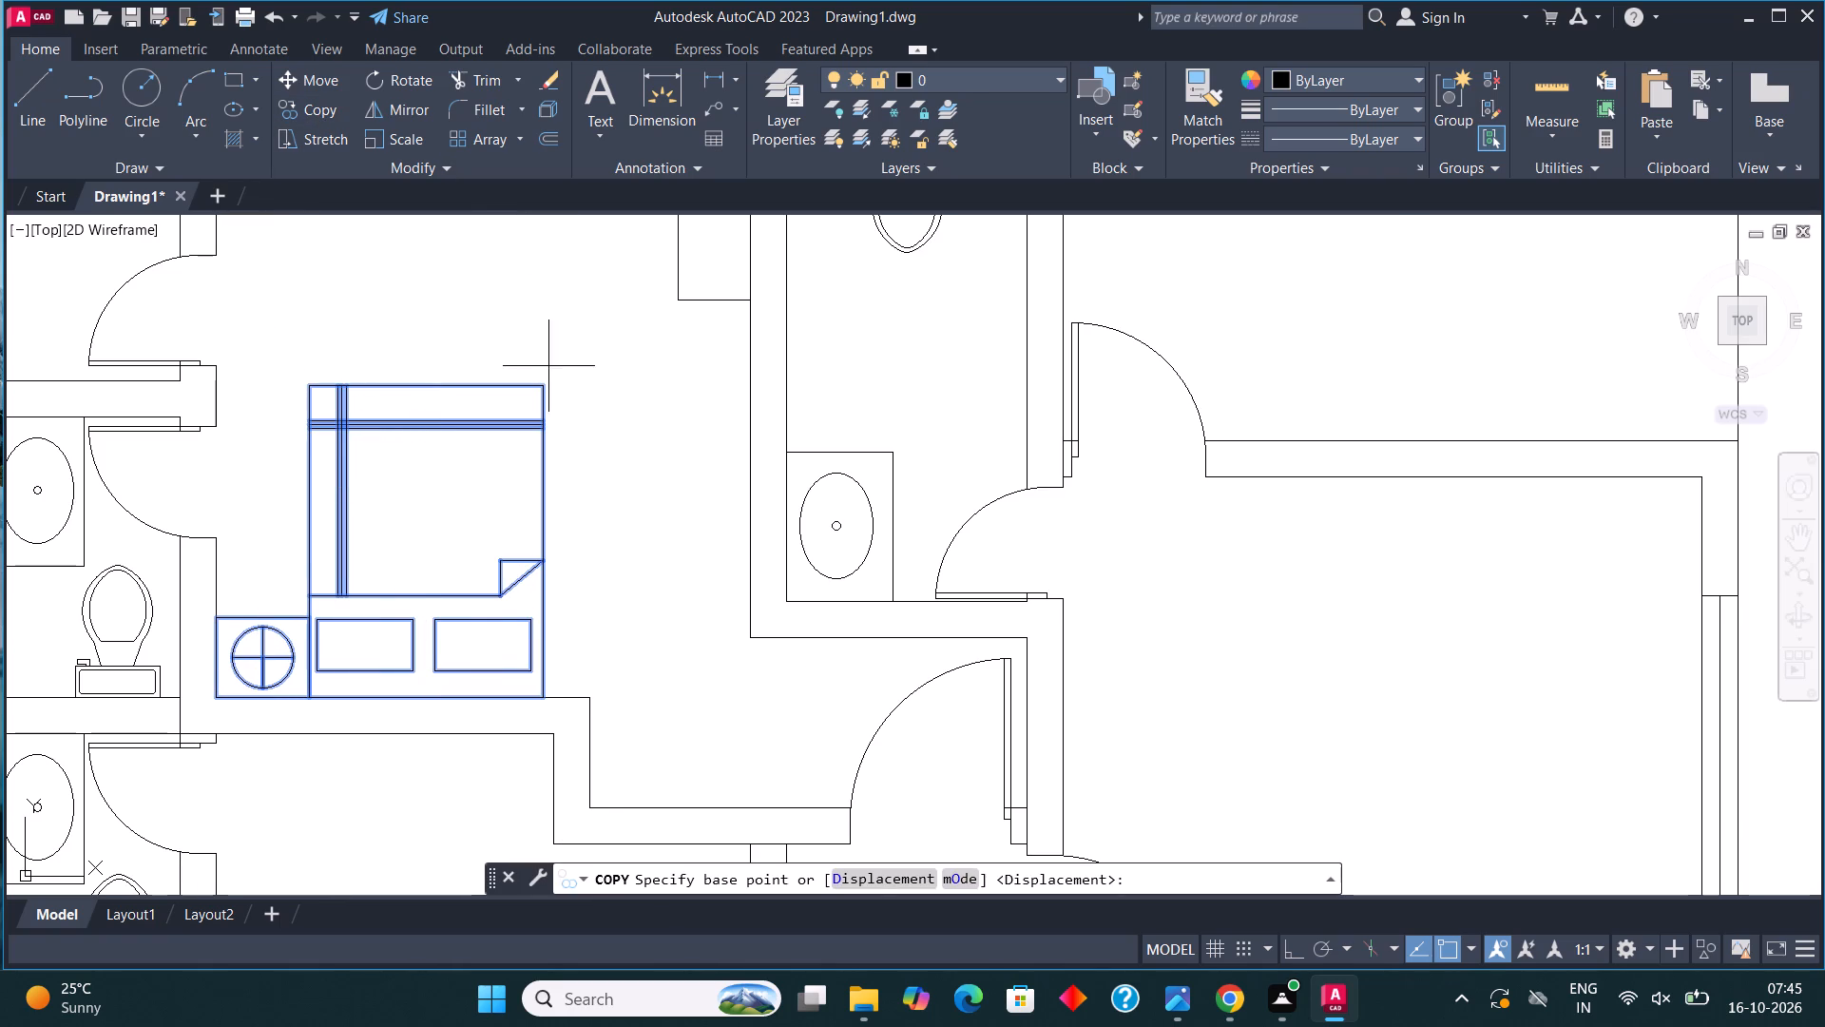
pyautogui.click(541, 698)
pyautogui.scroll(-3, 759, 595)
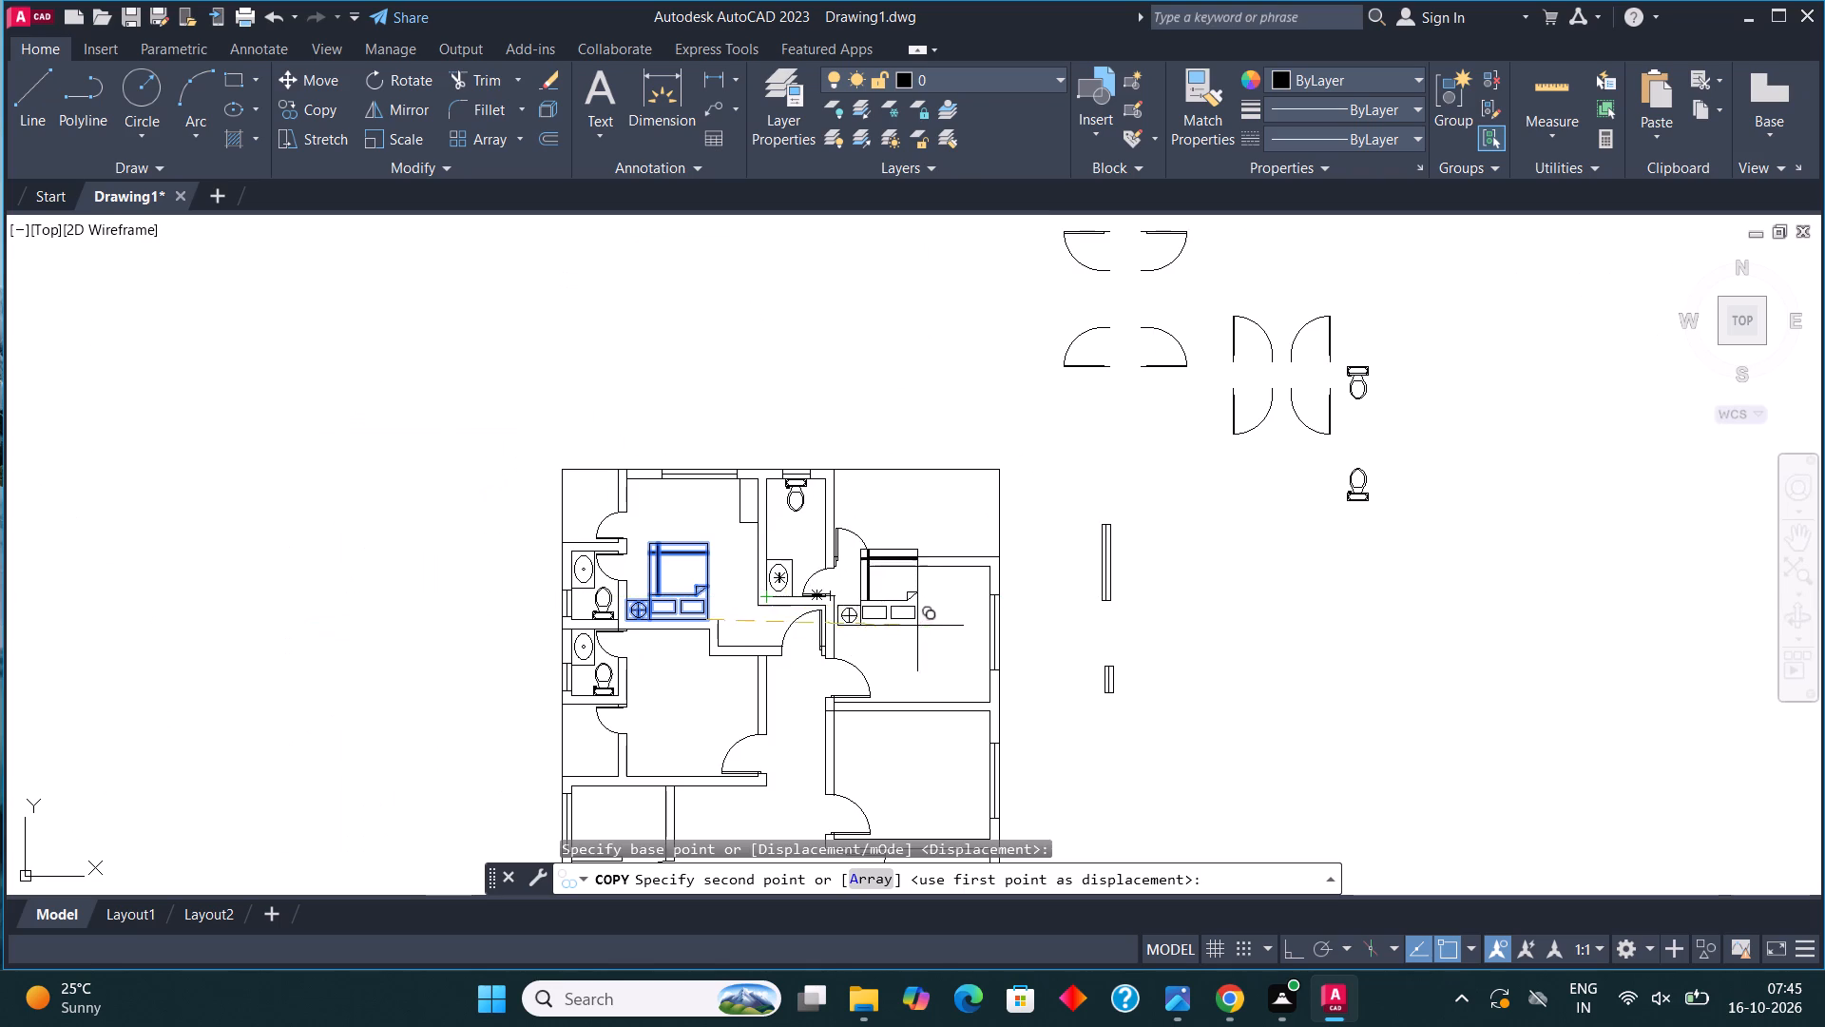
pyautogui.scroll(4, 962, 700)
pyautogui.click(1080, 728)
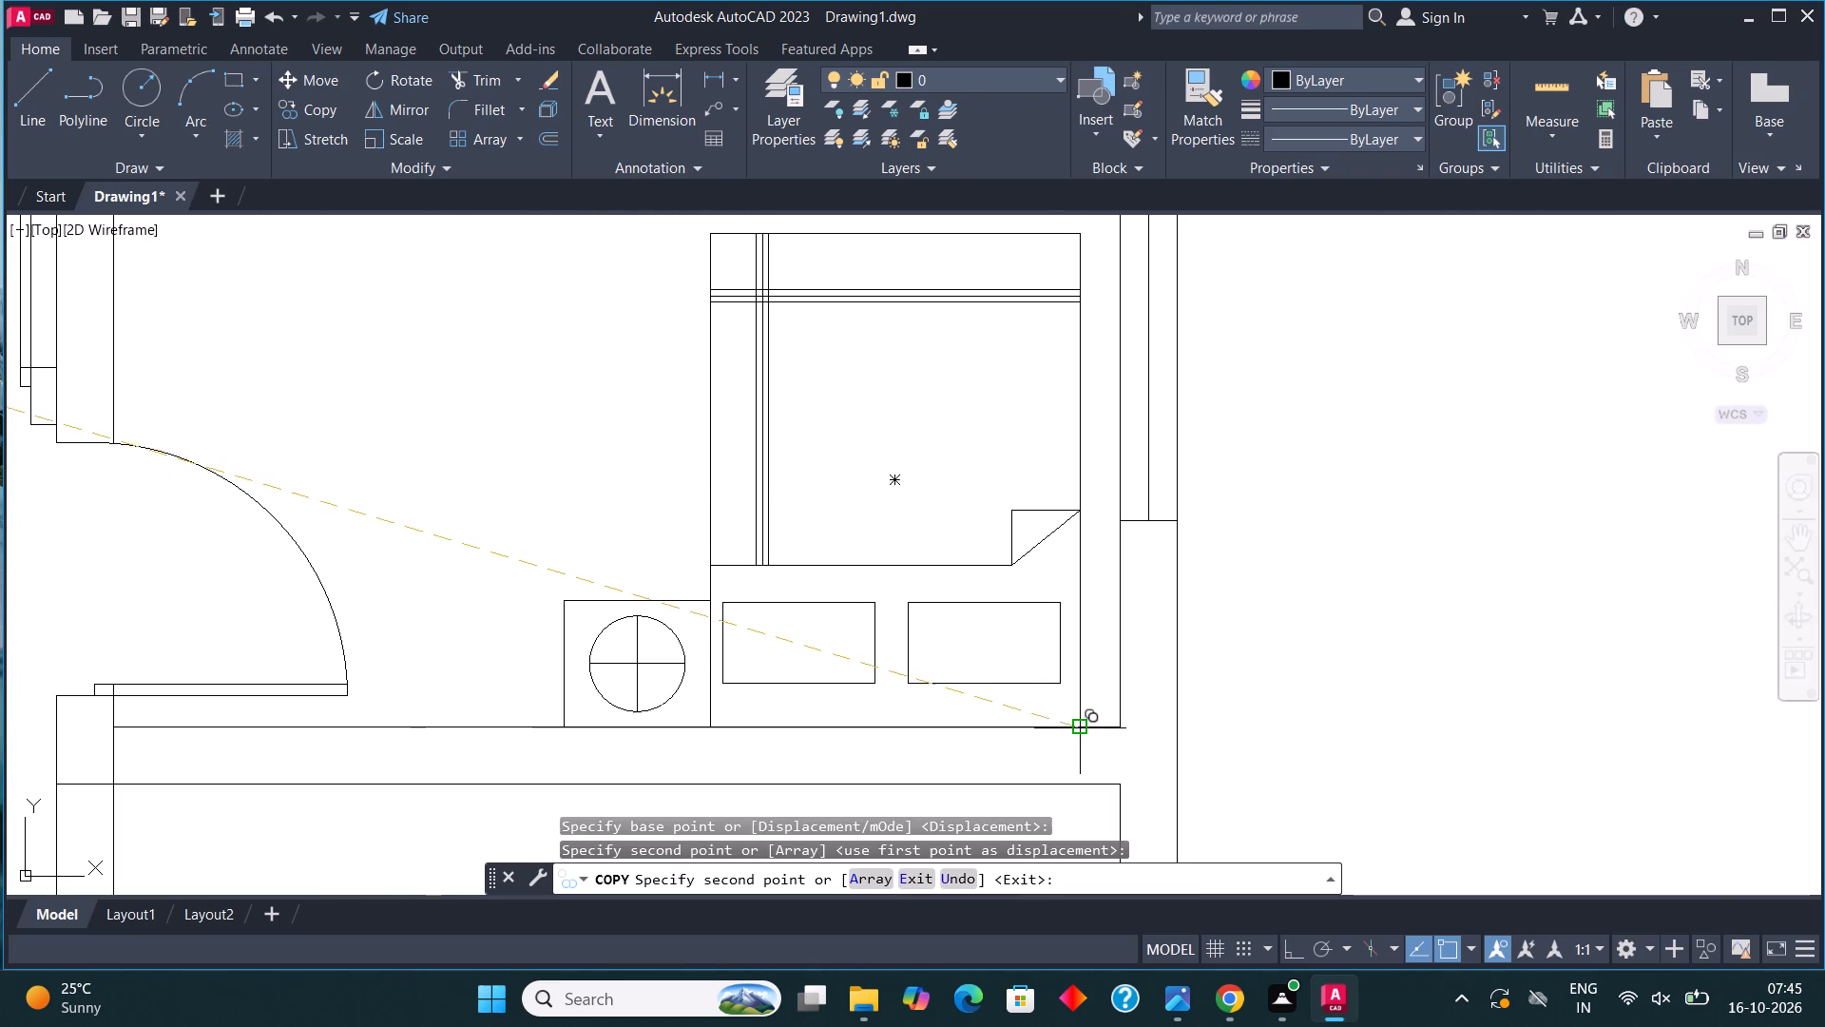
pyautogui.scroll(-4, 944, 629)
pyautogui.scroll(2, 963, 794)
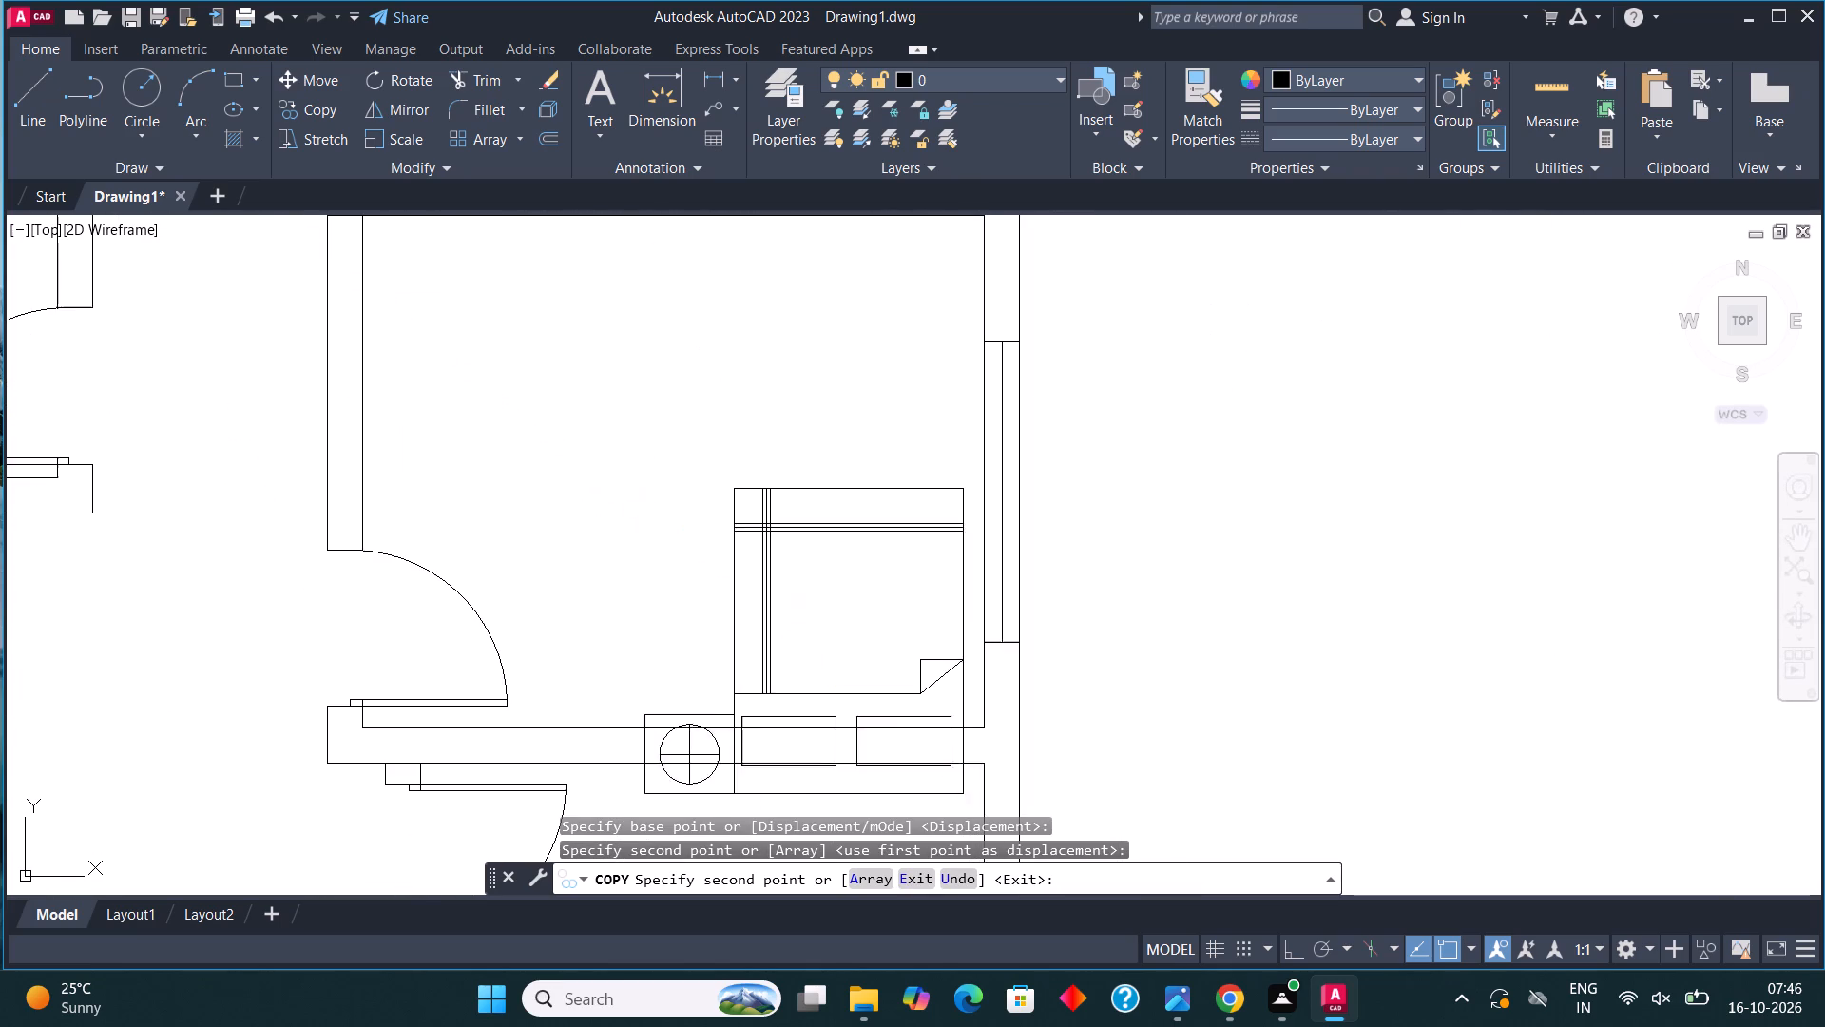
pyautogui.scroll(1, 963, 794)
pyautogui.click(946, 730)
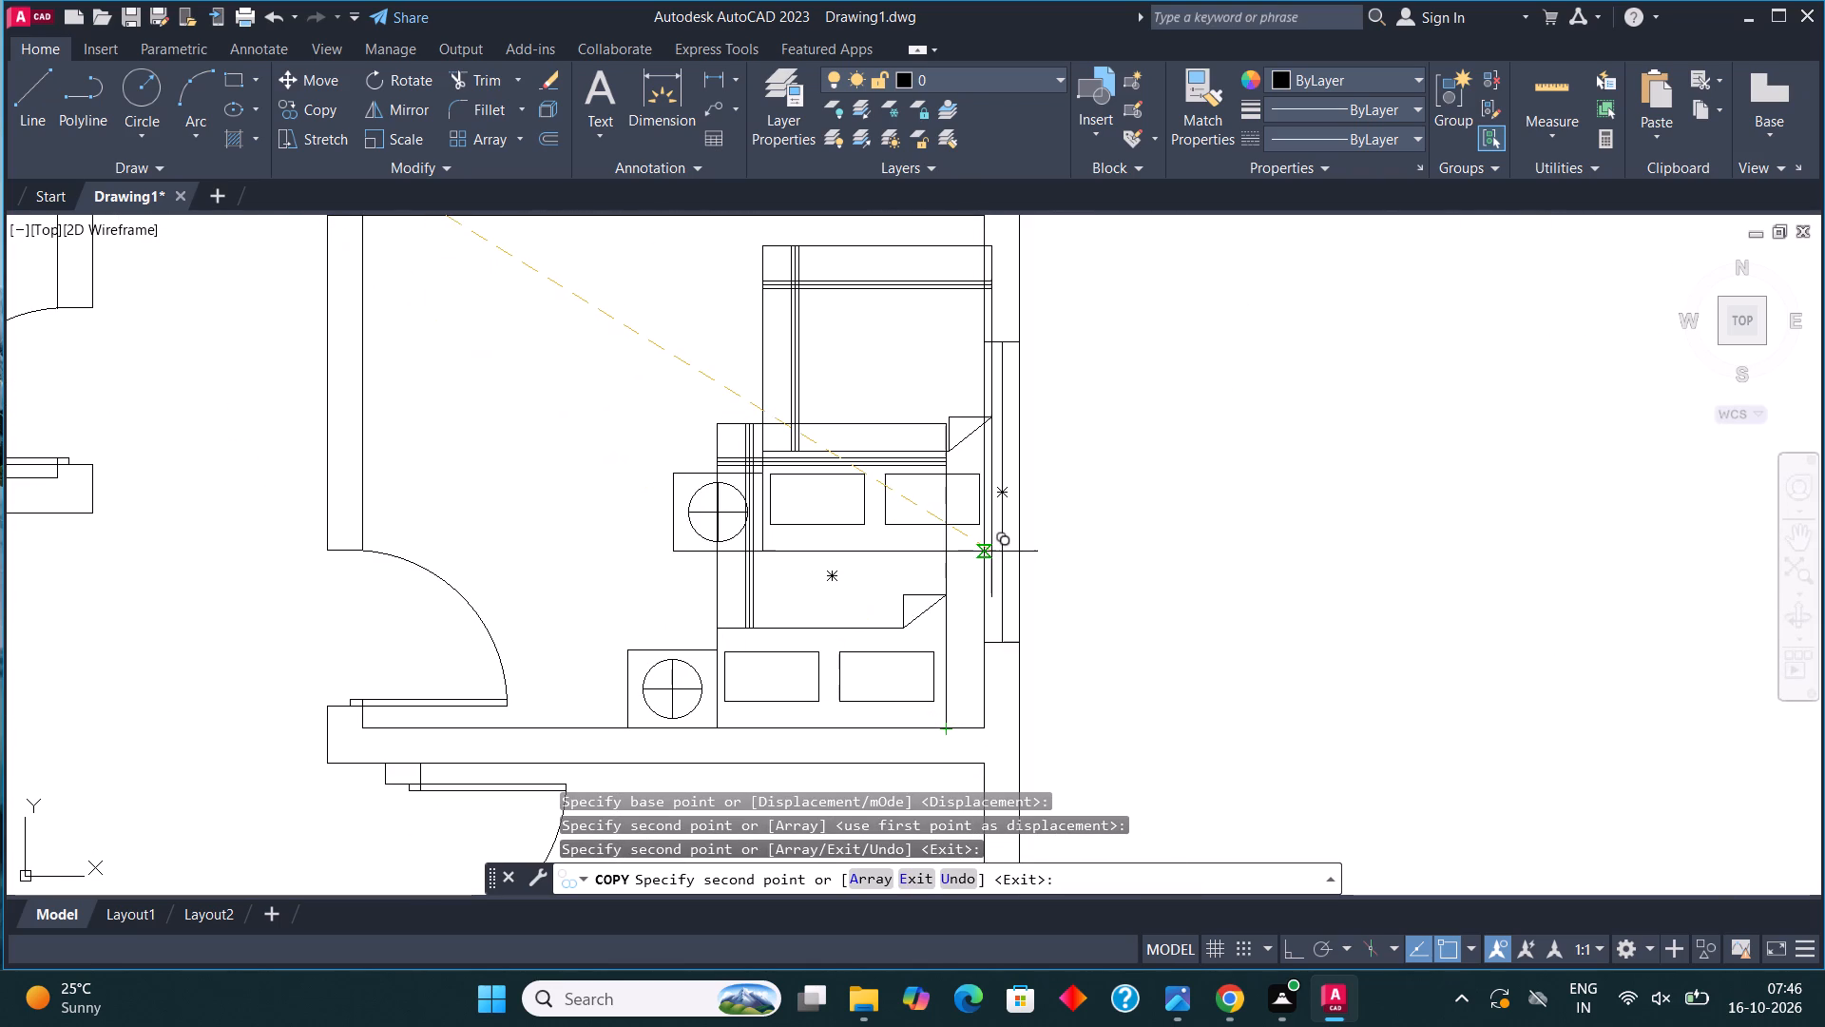
pyautogui.scroll(-3, 999, 605)
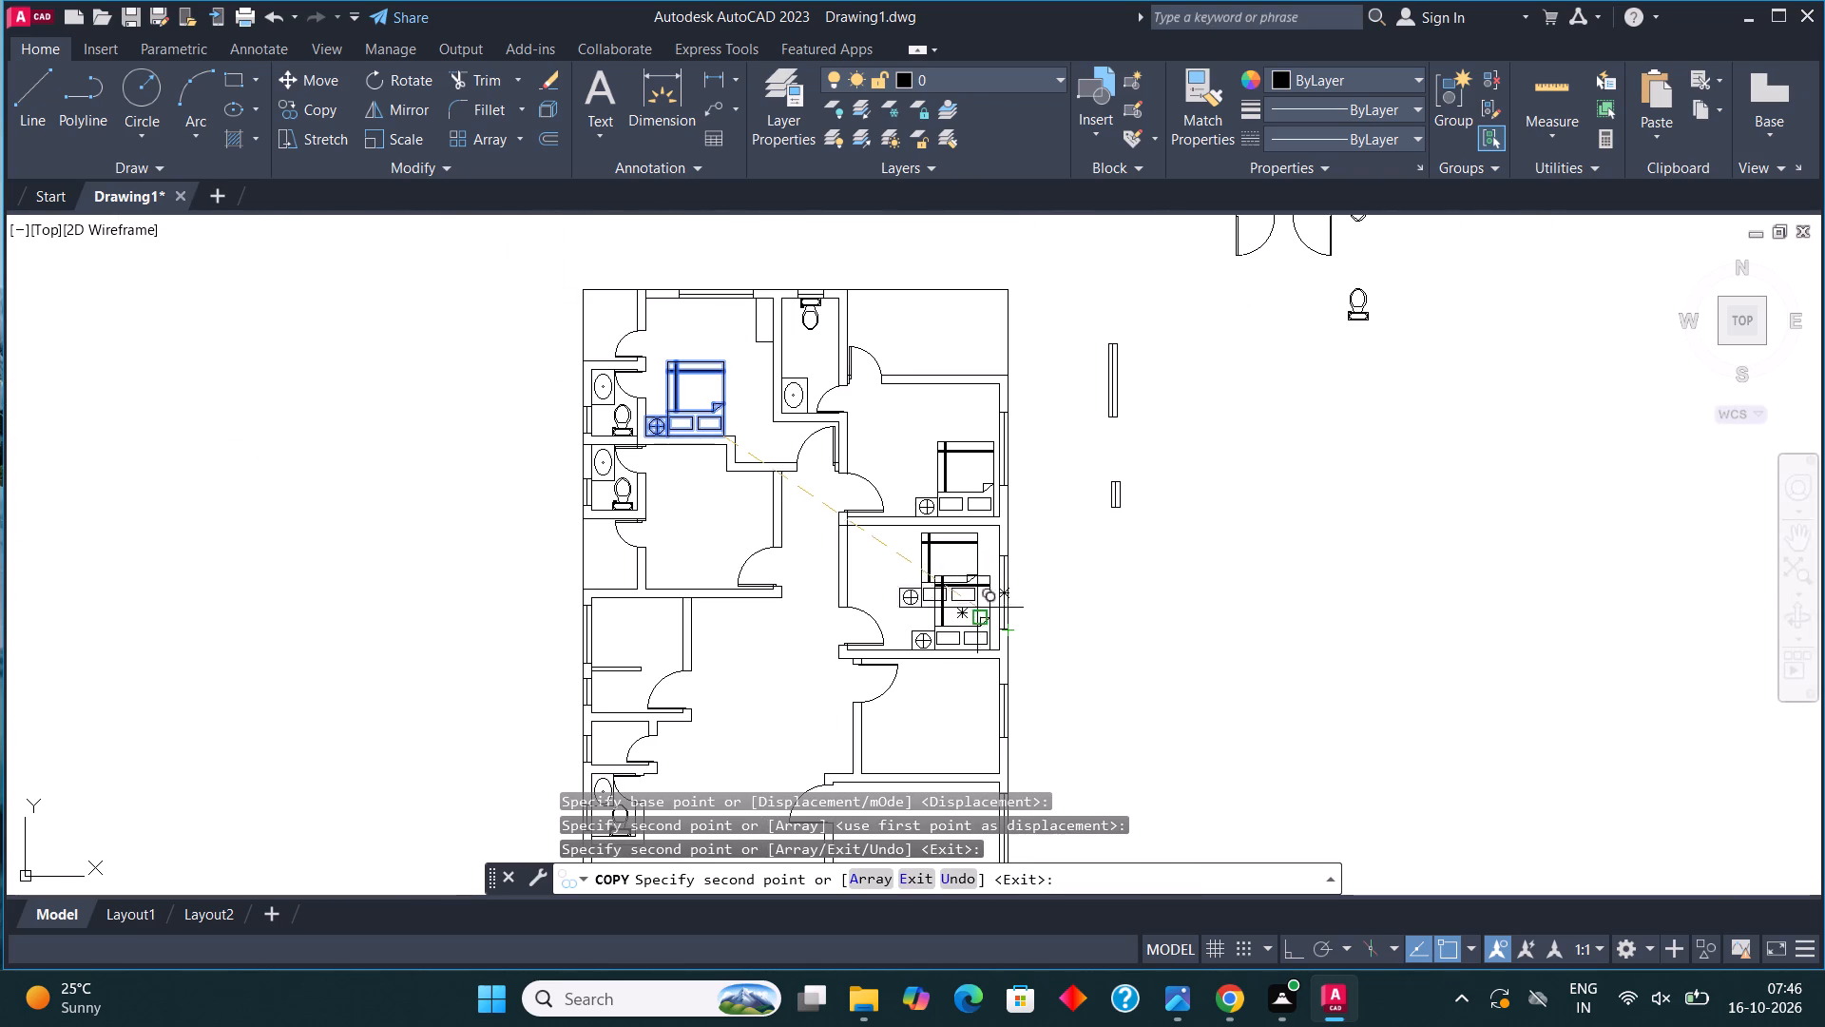
pyautogui.scroll(4, 711, 588)
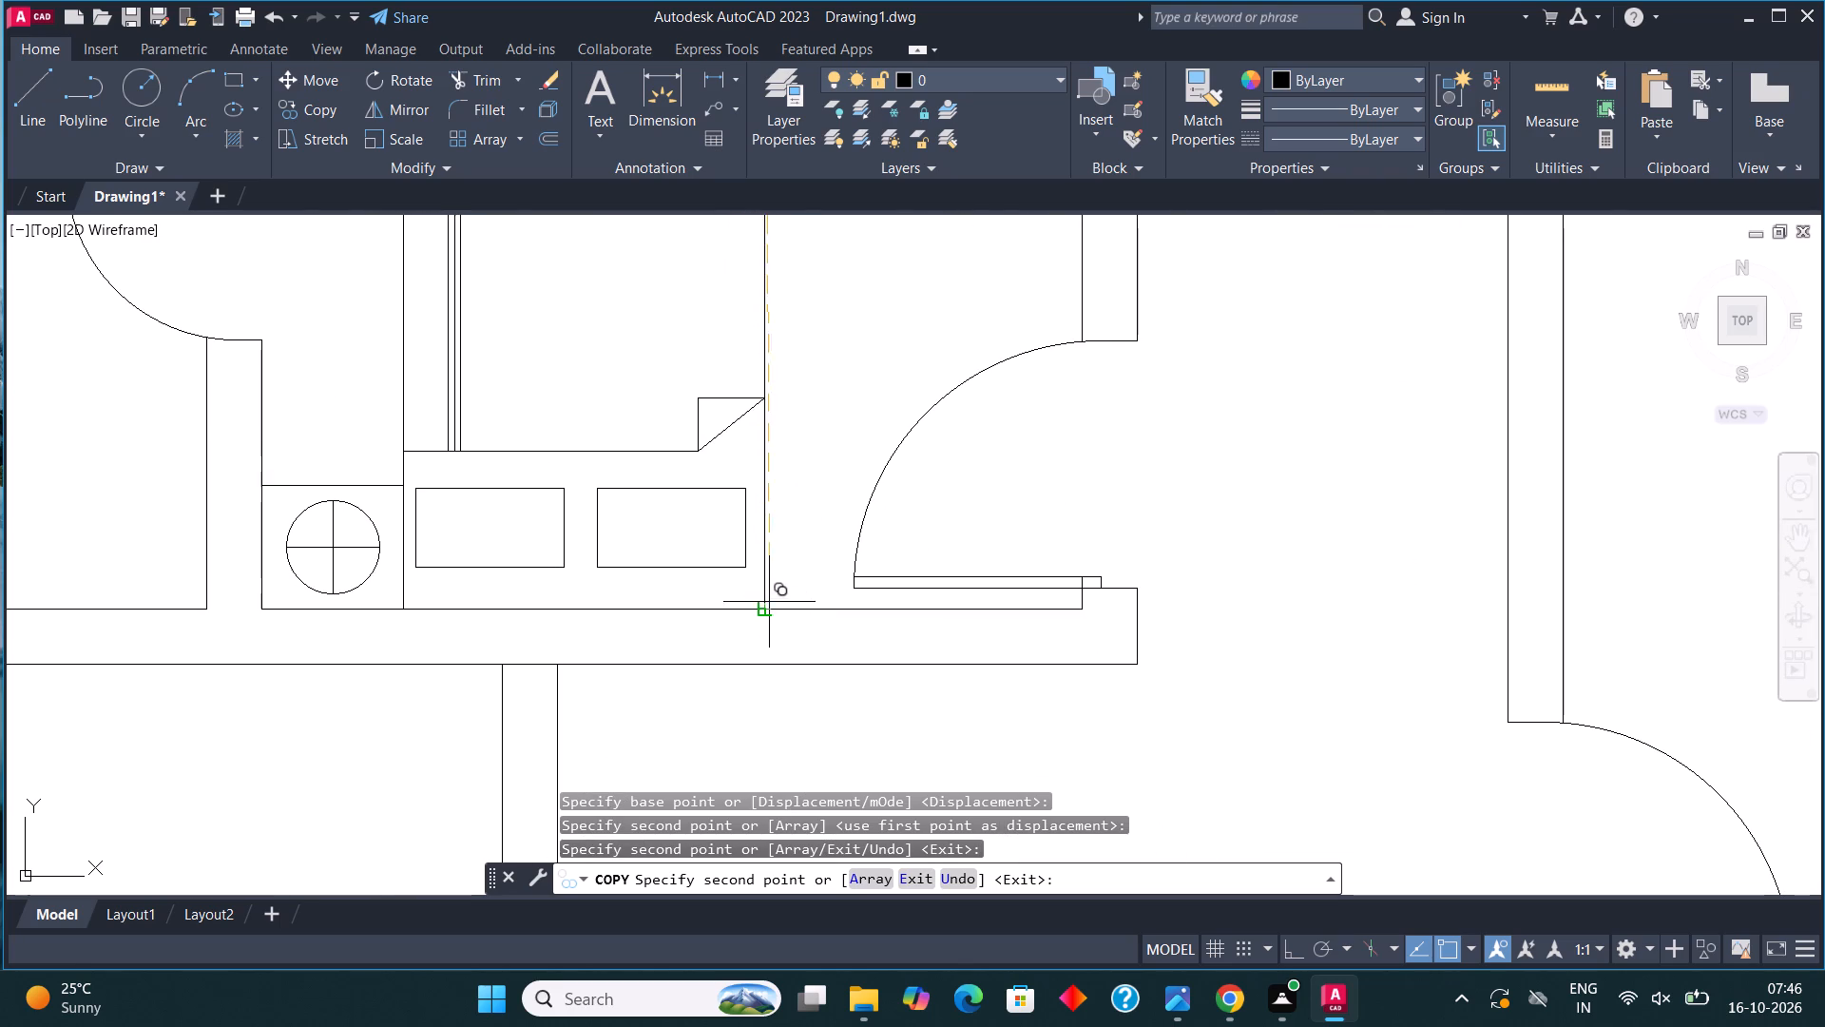
pyautogui.click(775, 607)
pyautogui.scroll(-3, 565, 514)
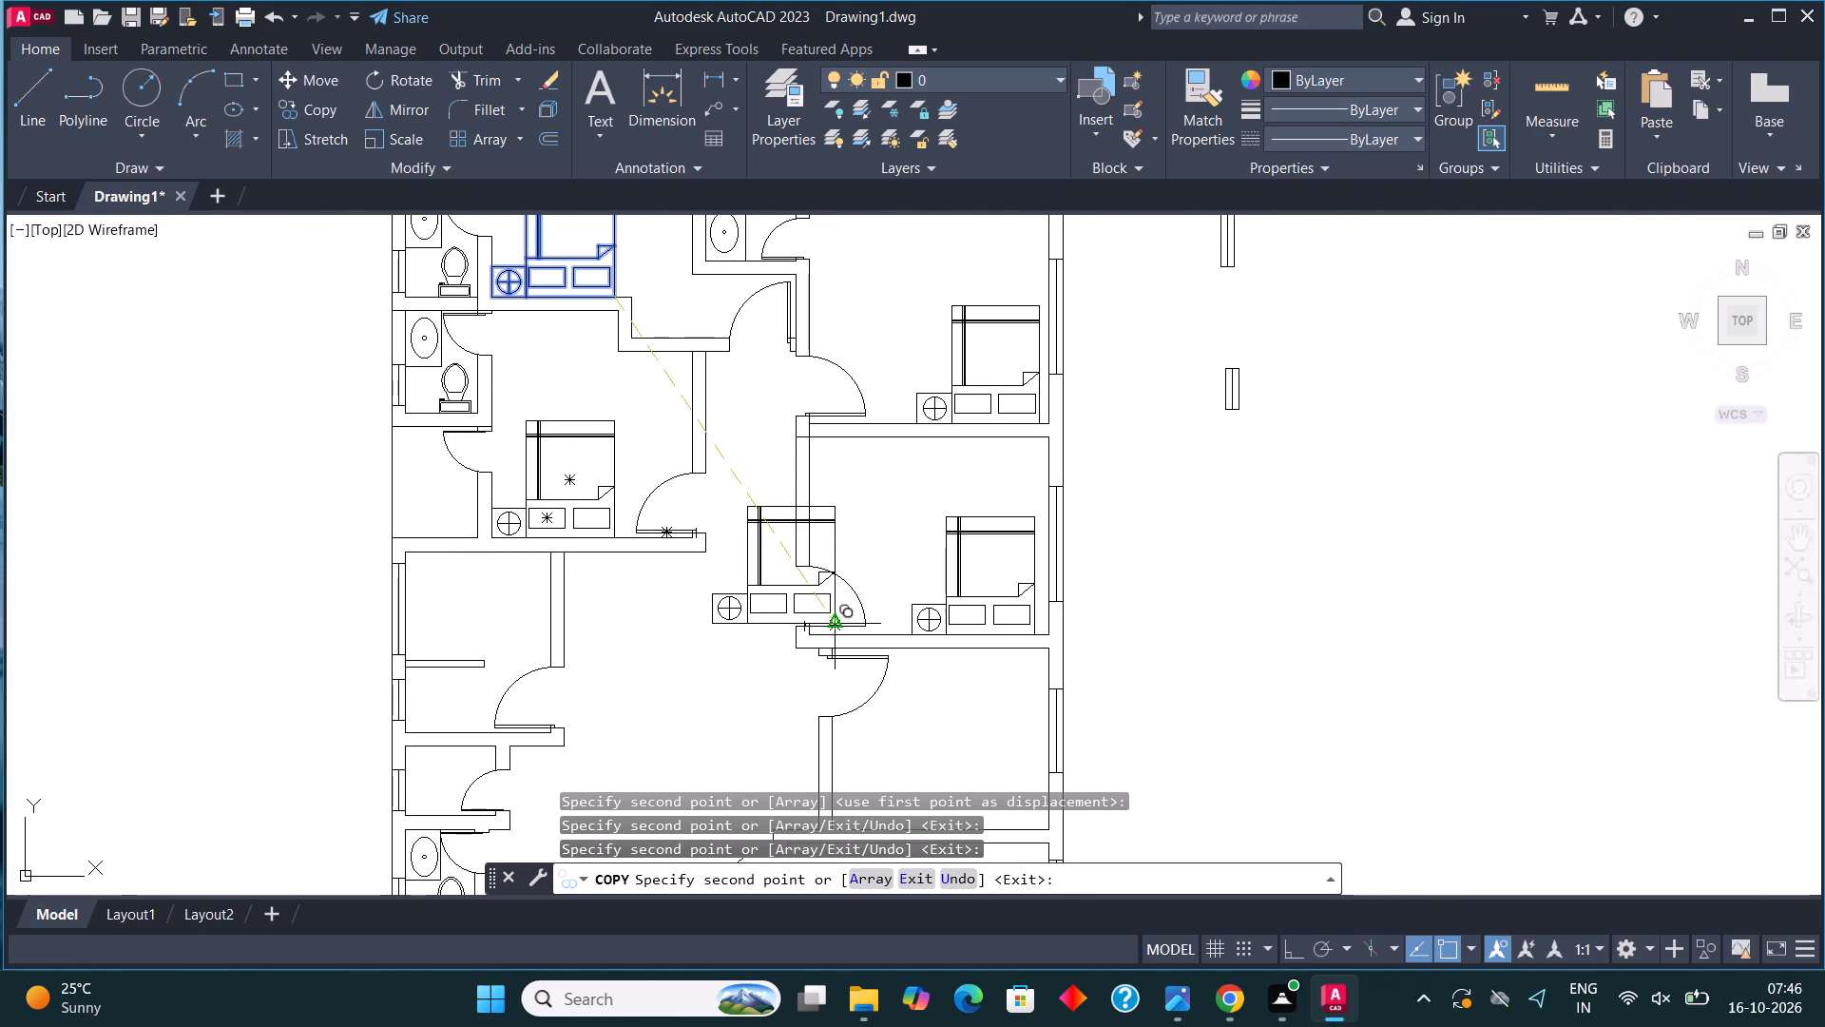
pyautogui.press('Escape')
# Copy the narrow wardrobe rectangle into the northeast corner of the bedroom directly south.
pyautogui.moveTo(596, 354); pyautogui.dragTo(747, 557, button='middle')
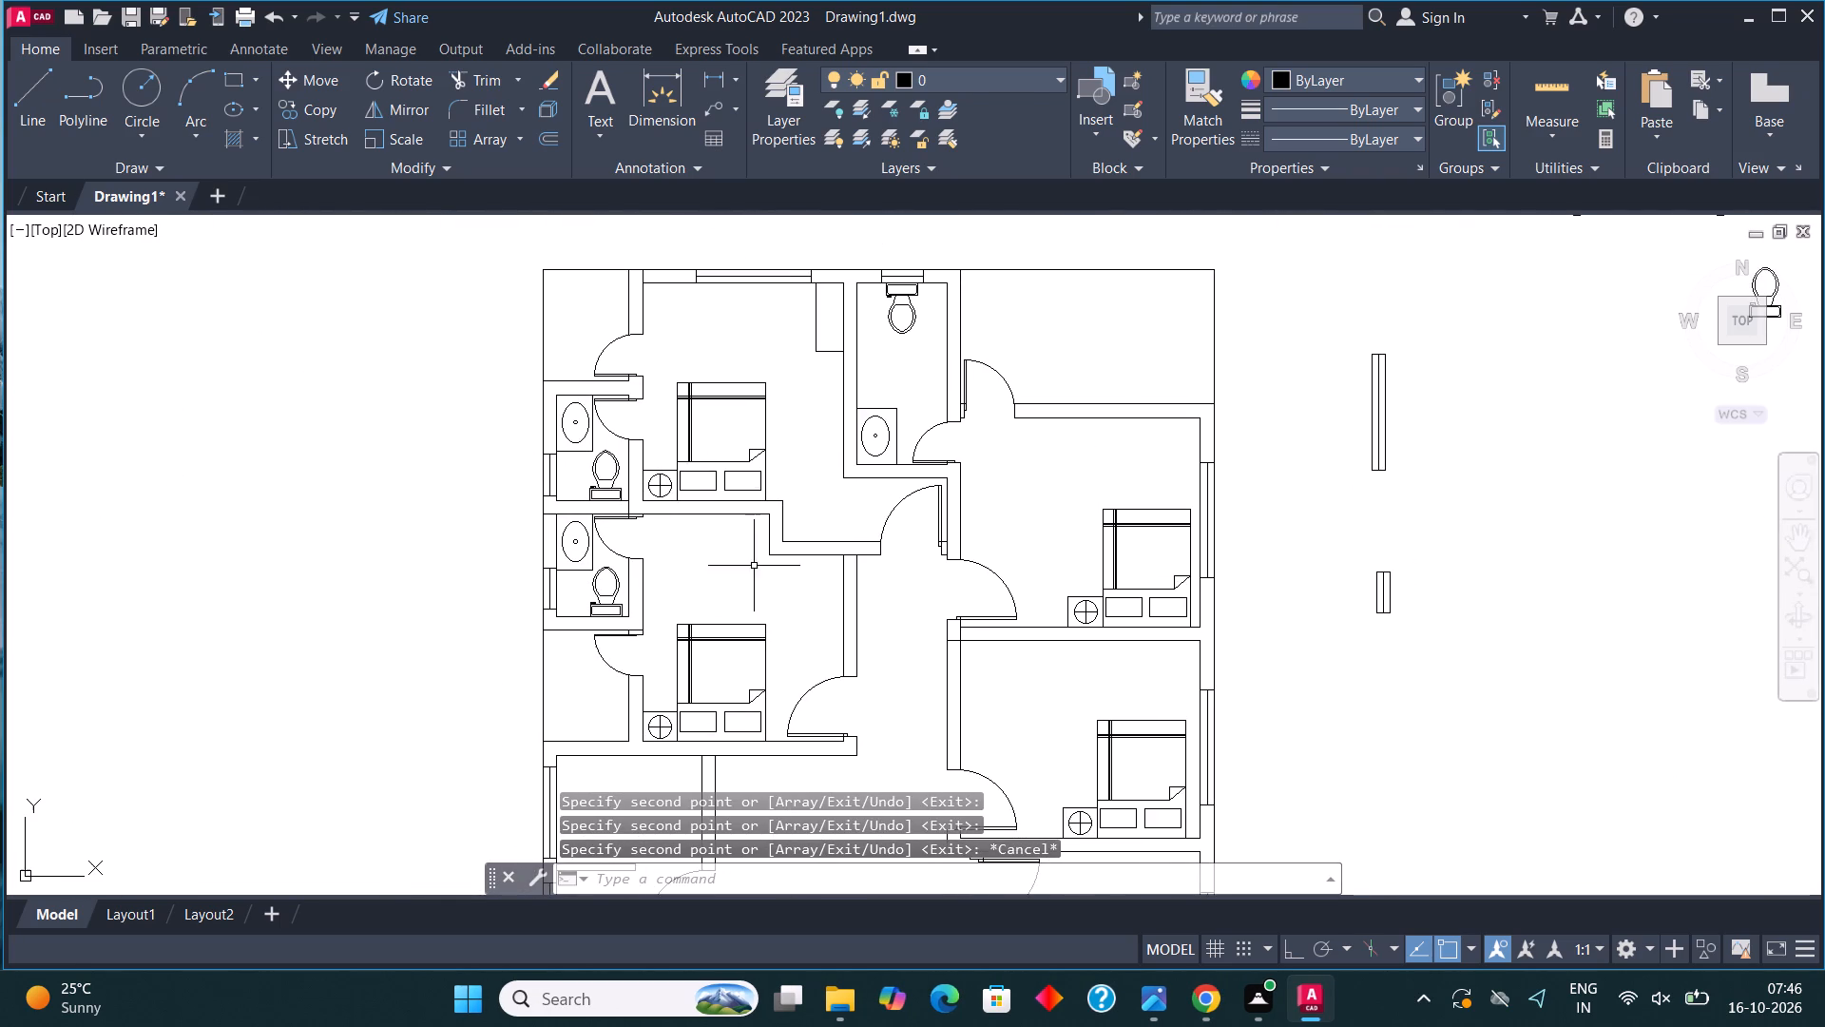
pyautogui.click(834, 358)
pyautogui.click(809, 329)
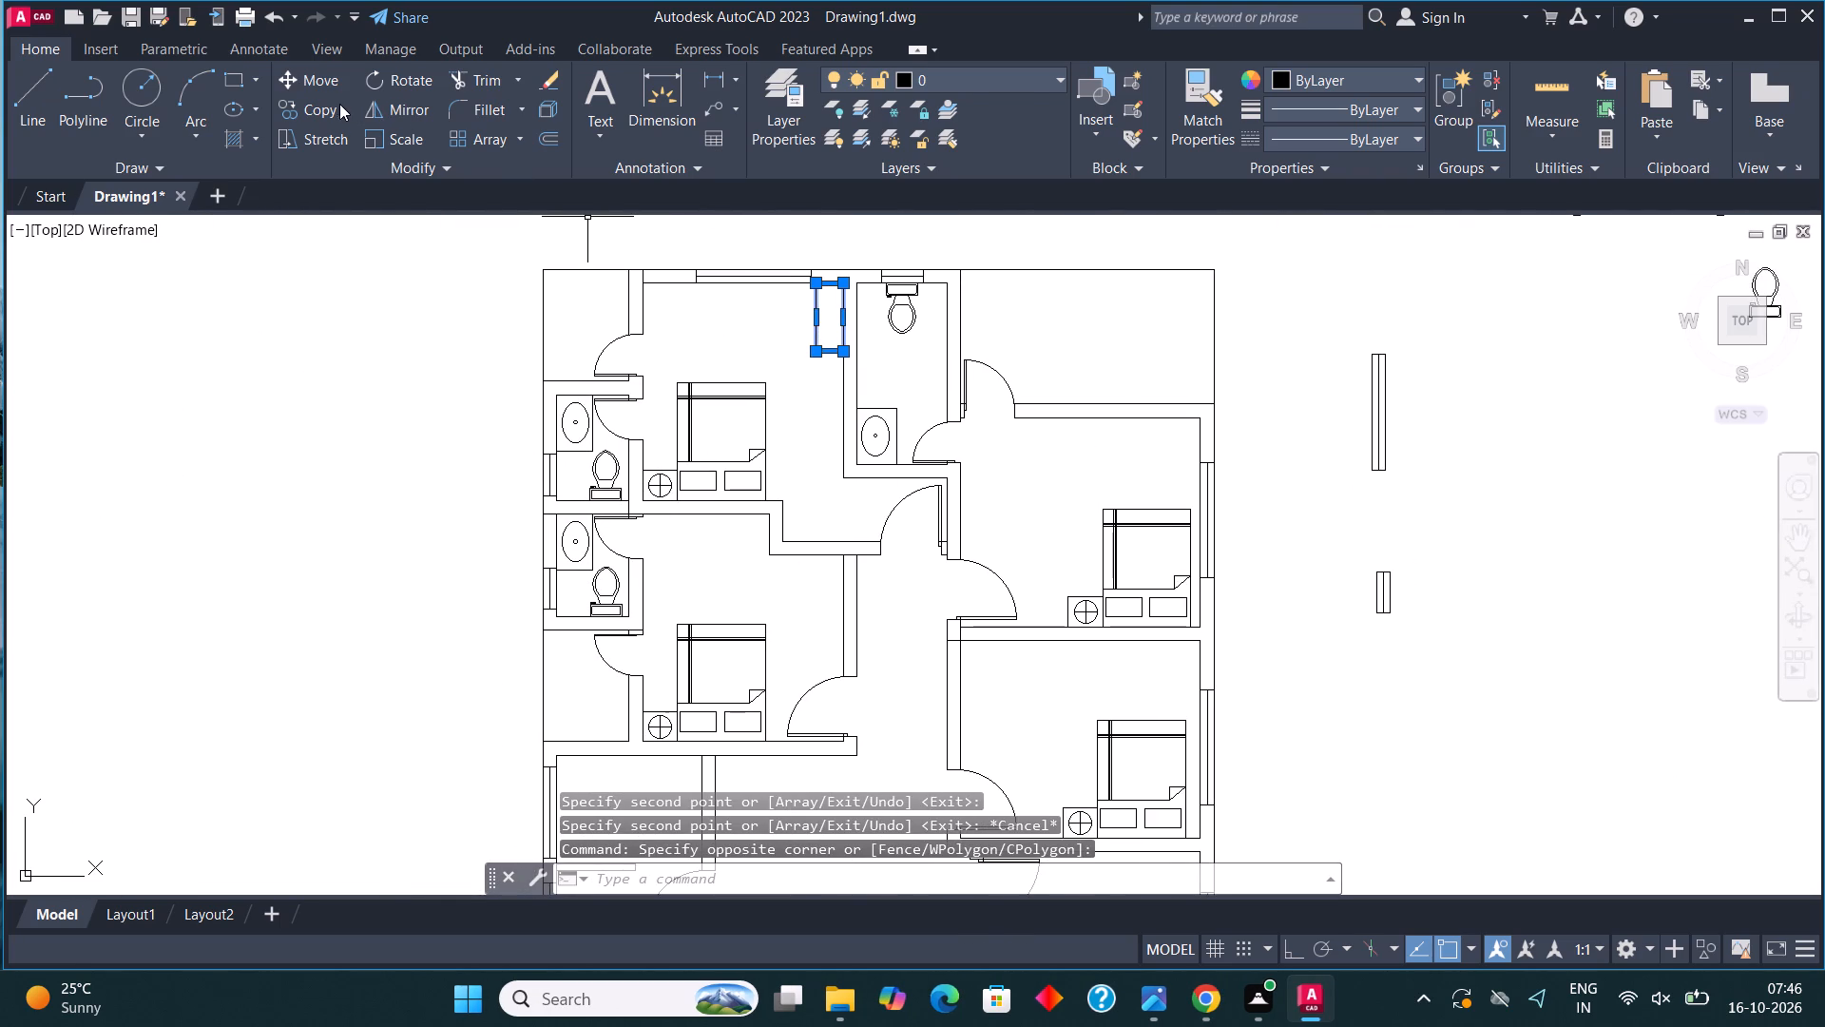
pyautogui.click(330, 104)
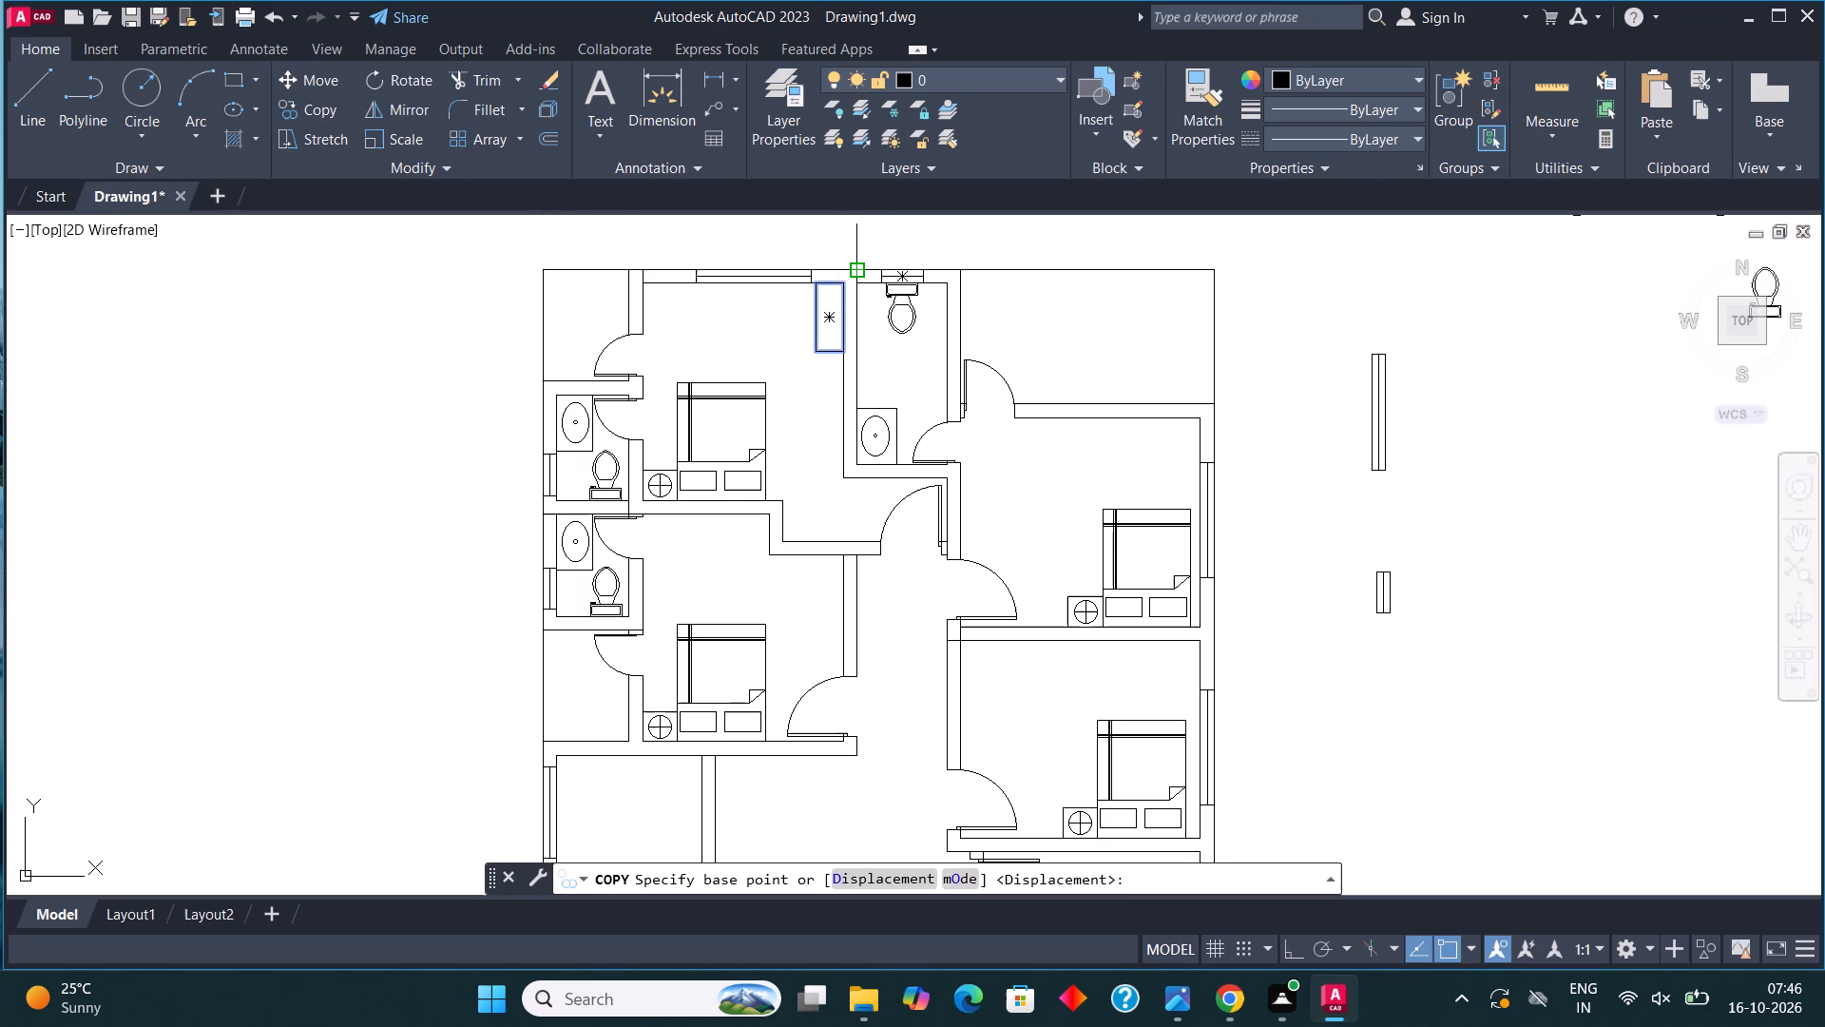
pyautogui.click(836, 286)
pyautogui.click(840, 562)
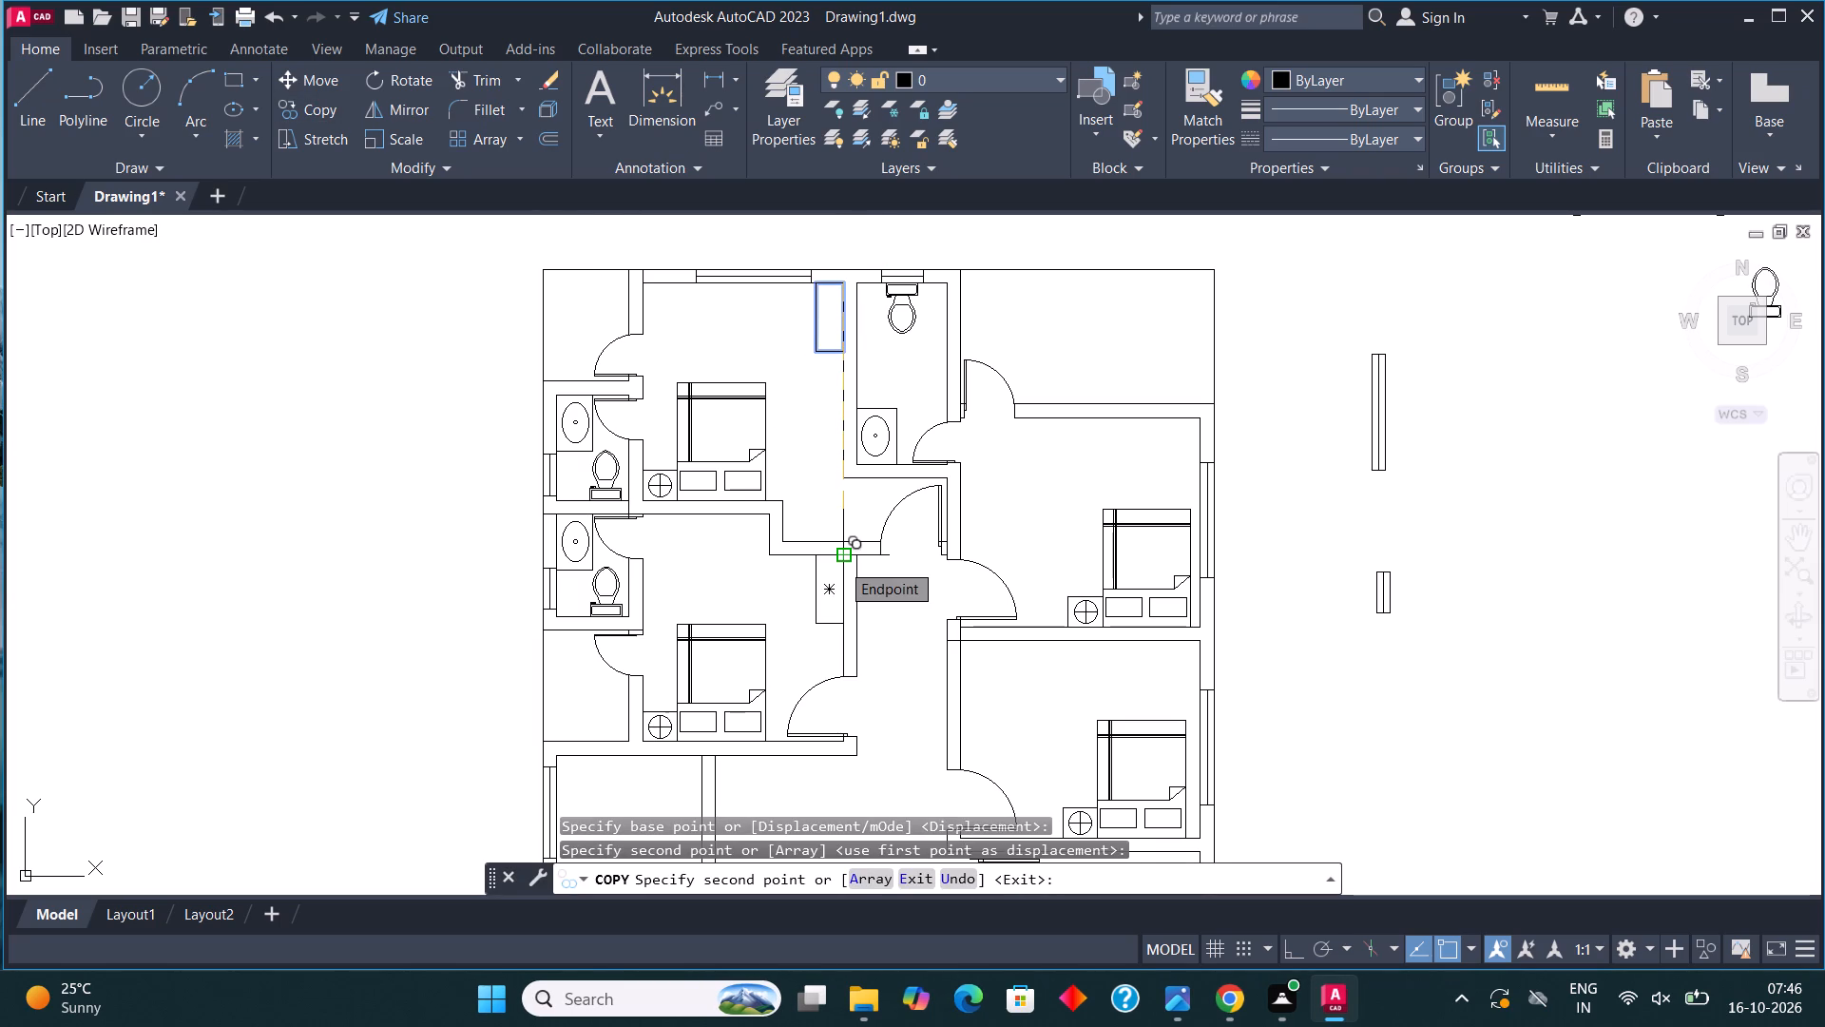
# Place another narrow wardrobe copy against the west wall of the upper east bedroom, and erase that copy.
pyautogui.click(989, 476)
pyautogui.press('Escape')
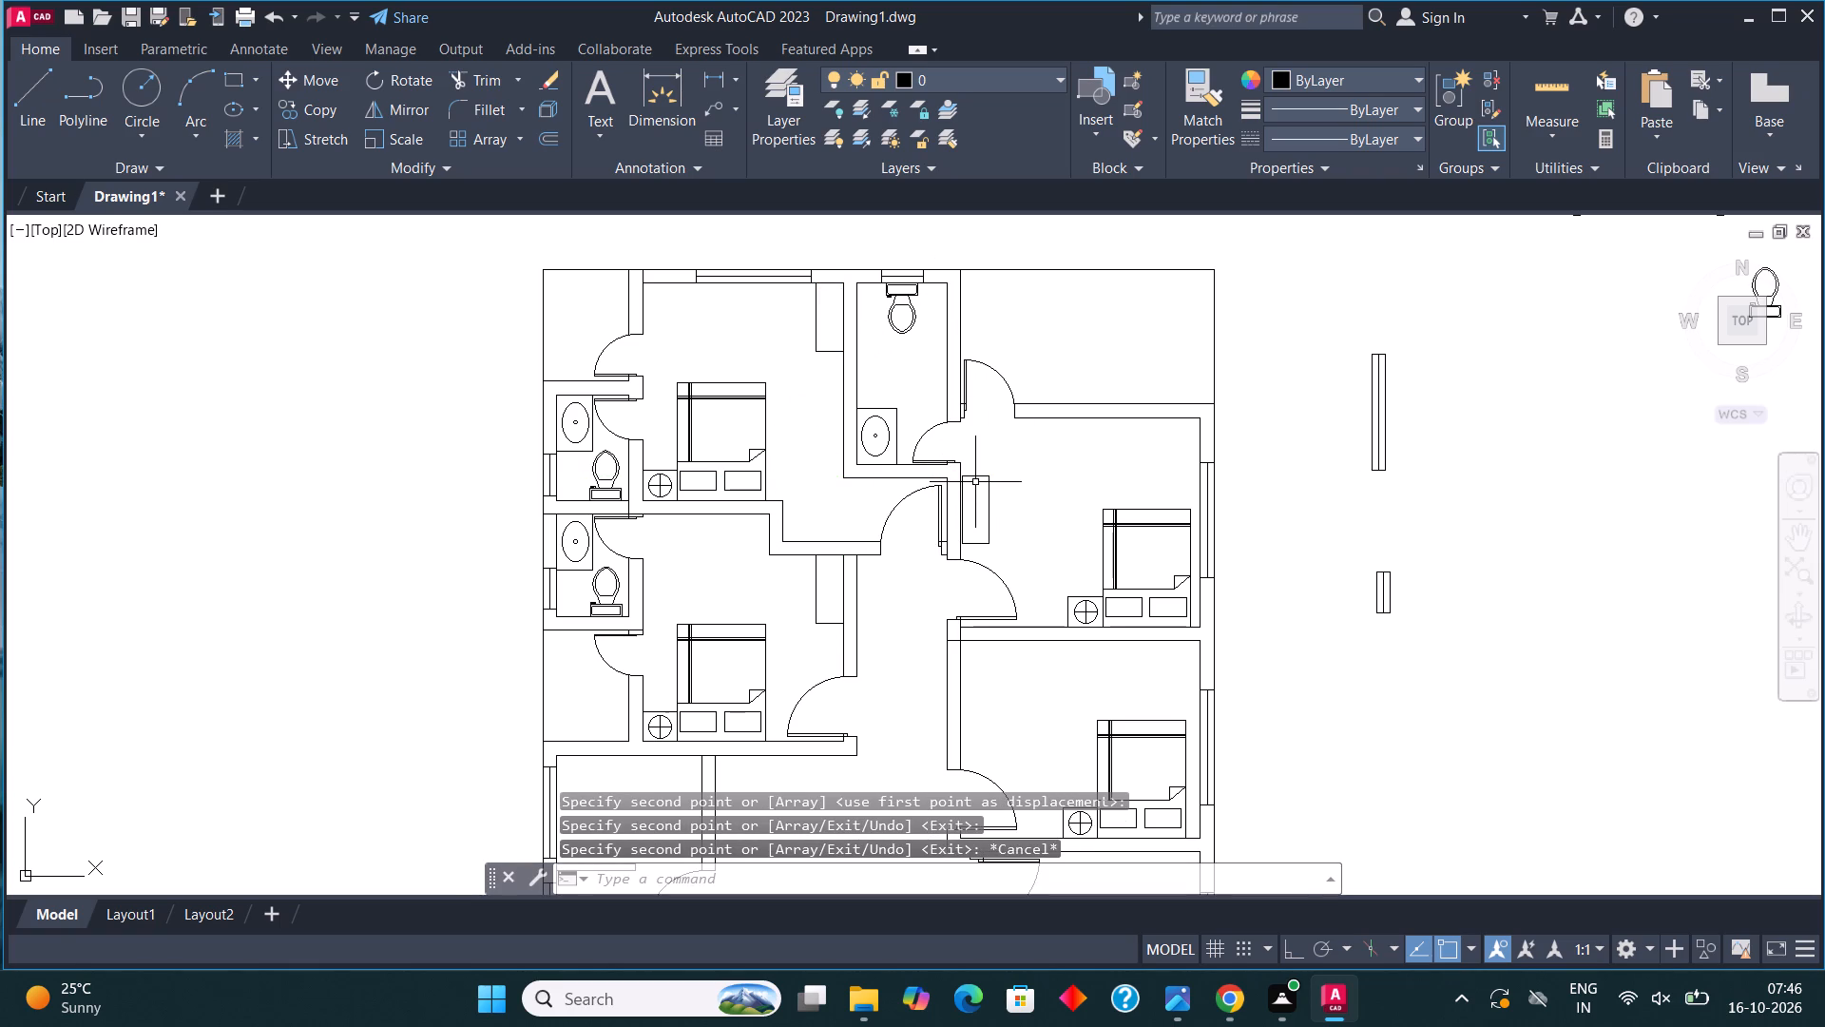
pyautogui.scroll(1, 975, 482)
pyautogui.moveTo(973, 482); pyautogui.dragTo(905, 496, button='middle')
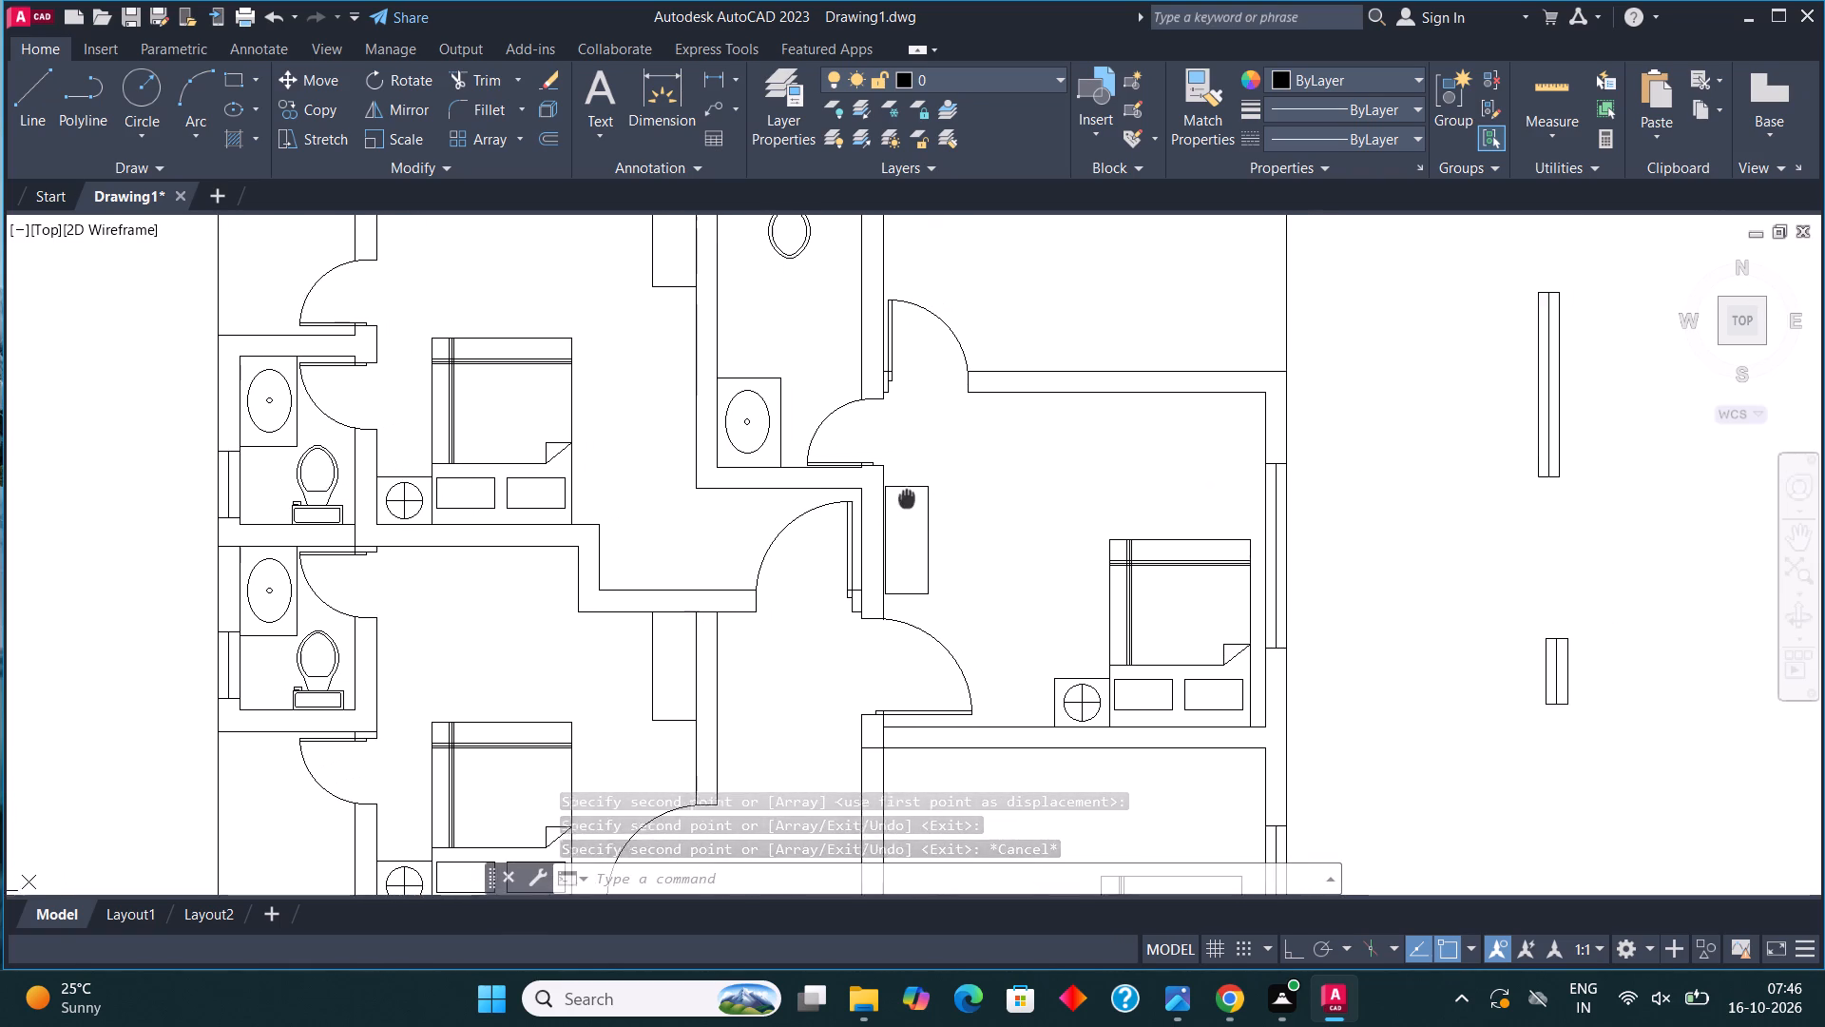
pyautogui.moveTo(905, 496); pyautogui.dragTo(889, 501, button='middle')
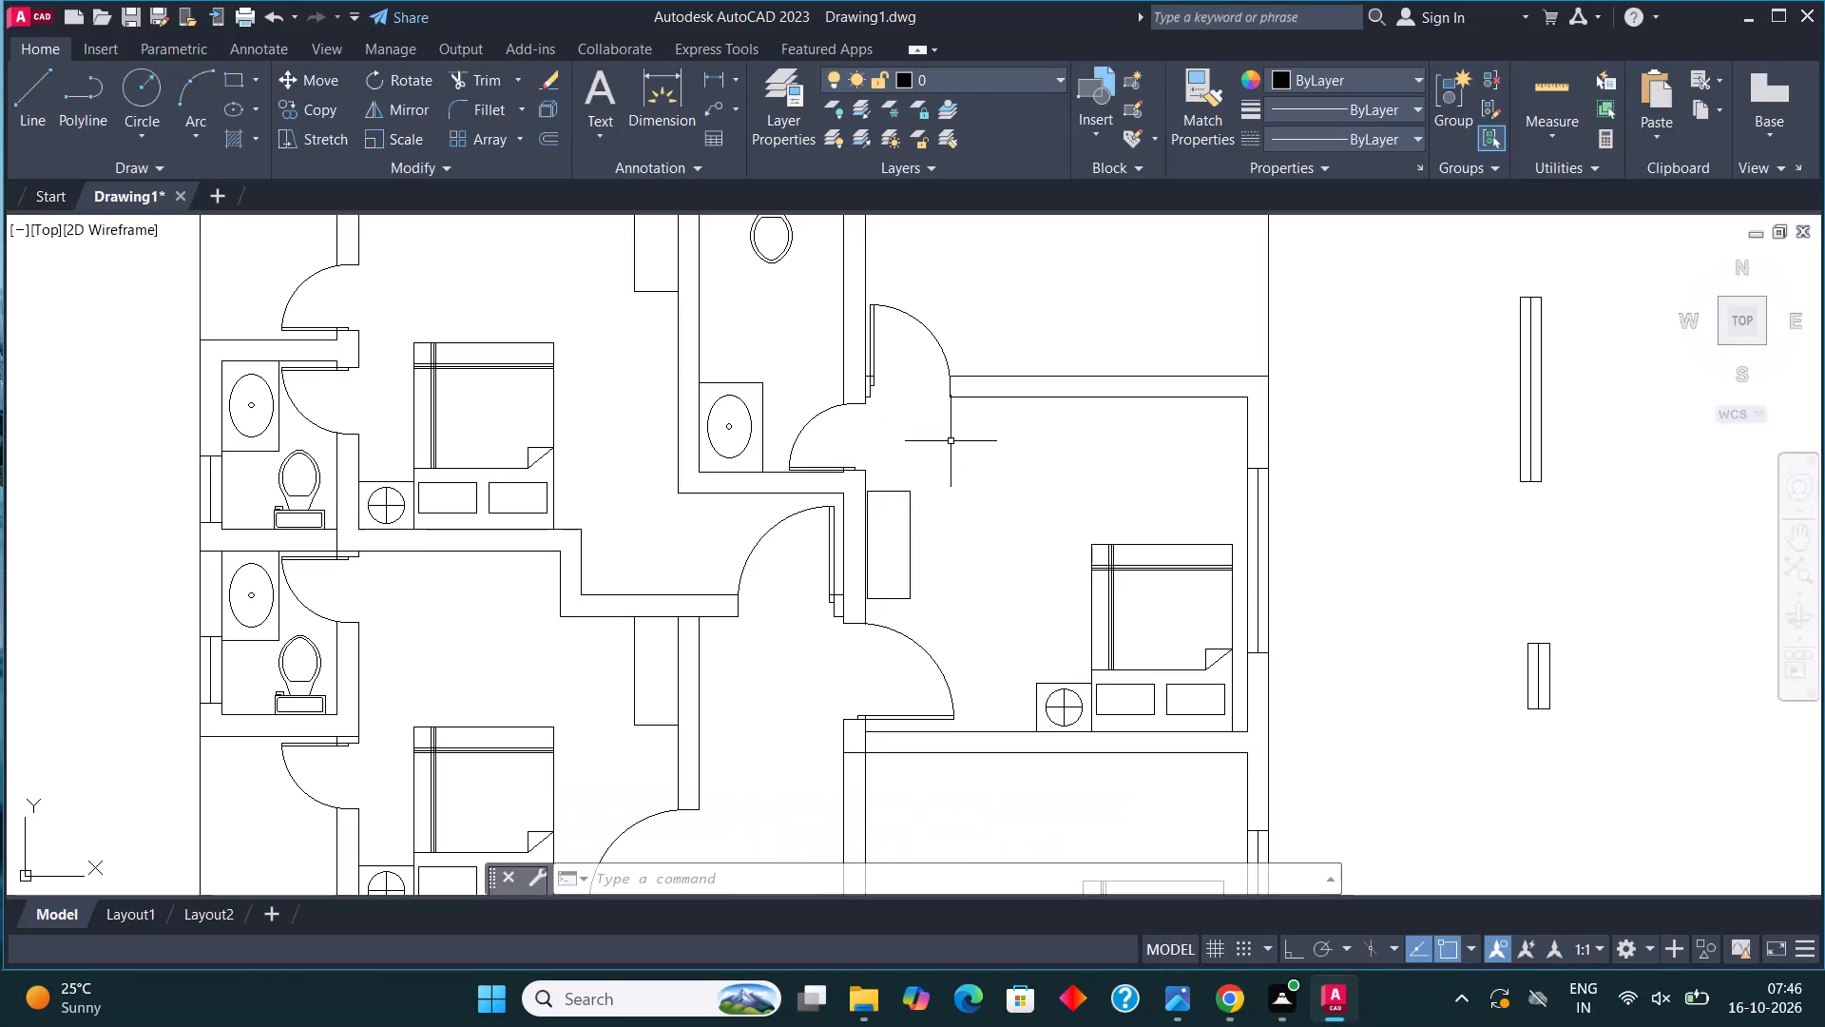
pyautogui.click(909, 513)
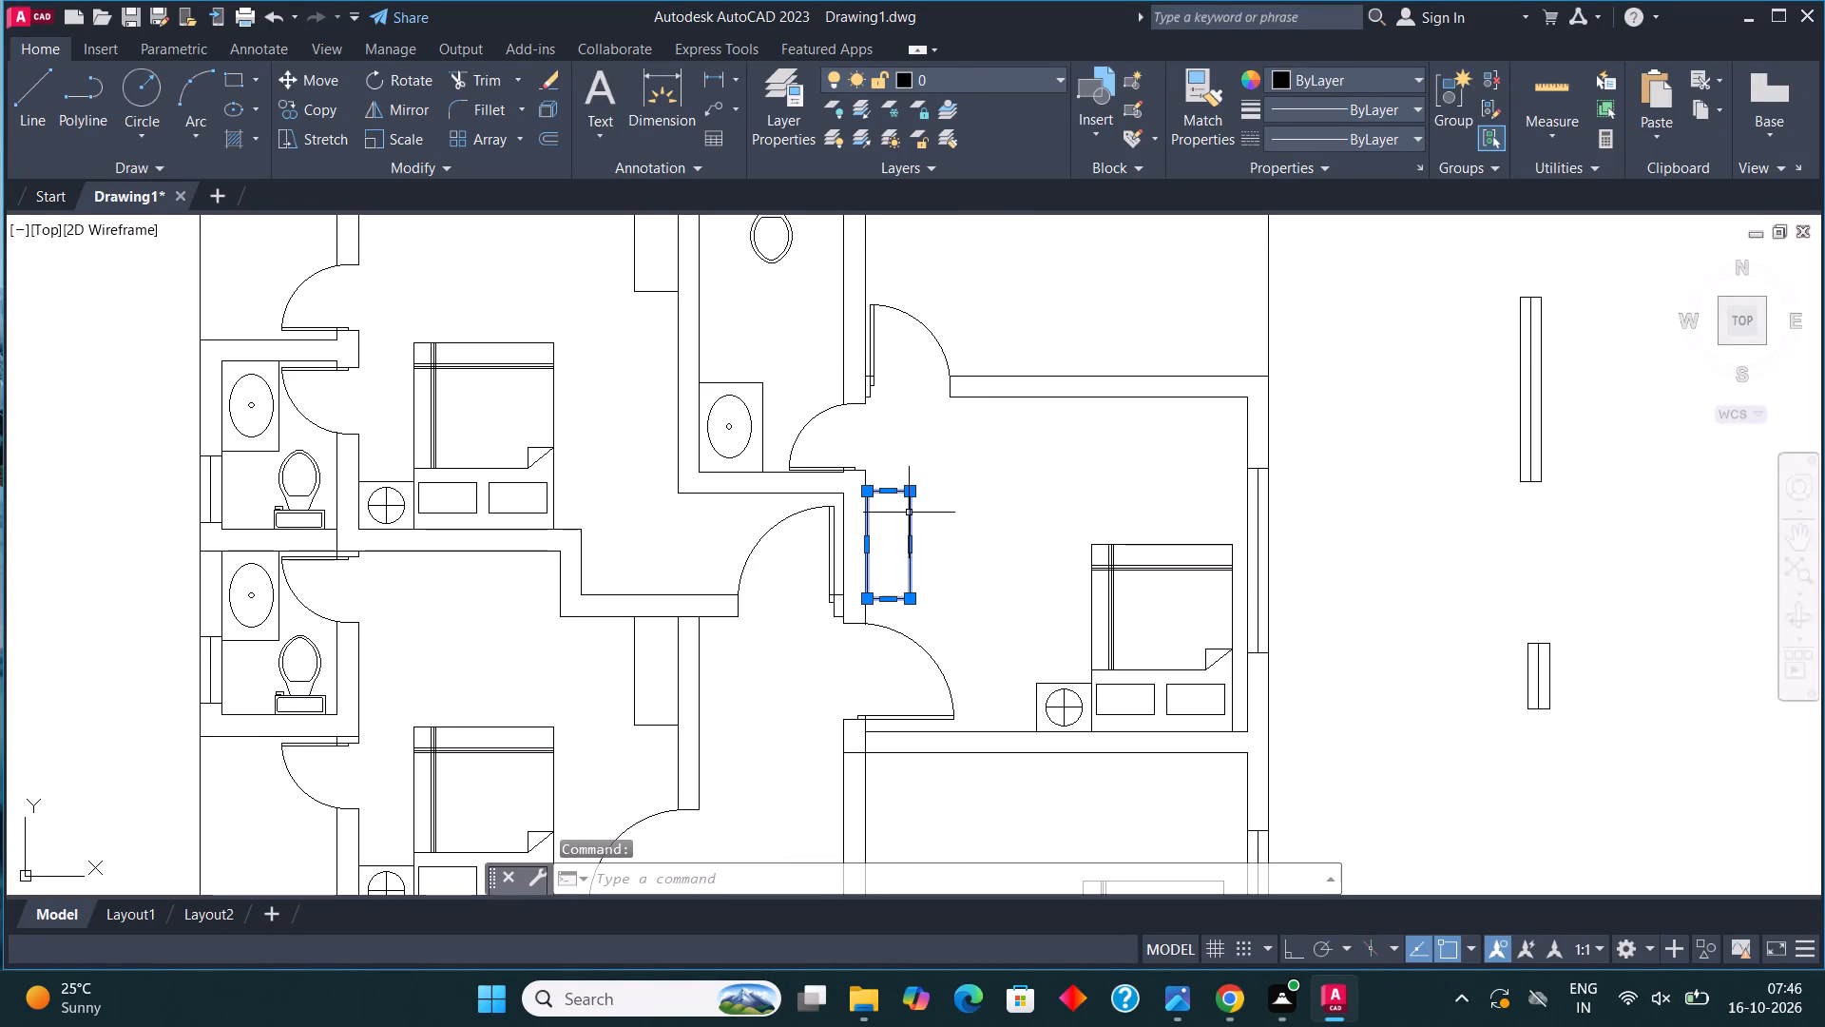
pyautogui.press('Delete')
# Draw a wider wardrobe rectangle in the northeast corner of the upper east bedroom, along its north wall.
pyautogui.scroll(-2, 911, 514)
pyautogui.scroll(2, 1073, 427)
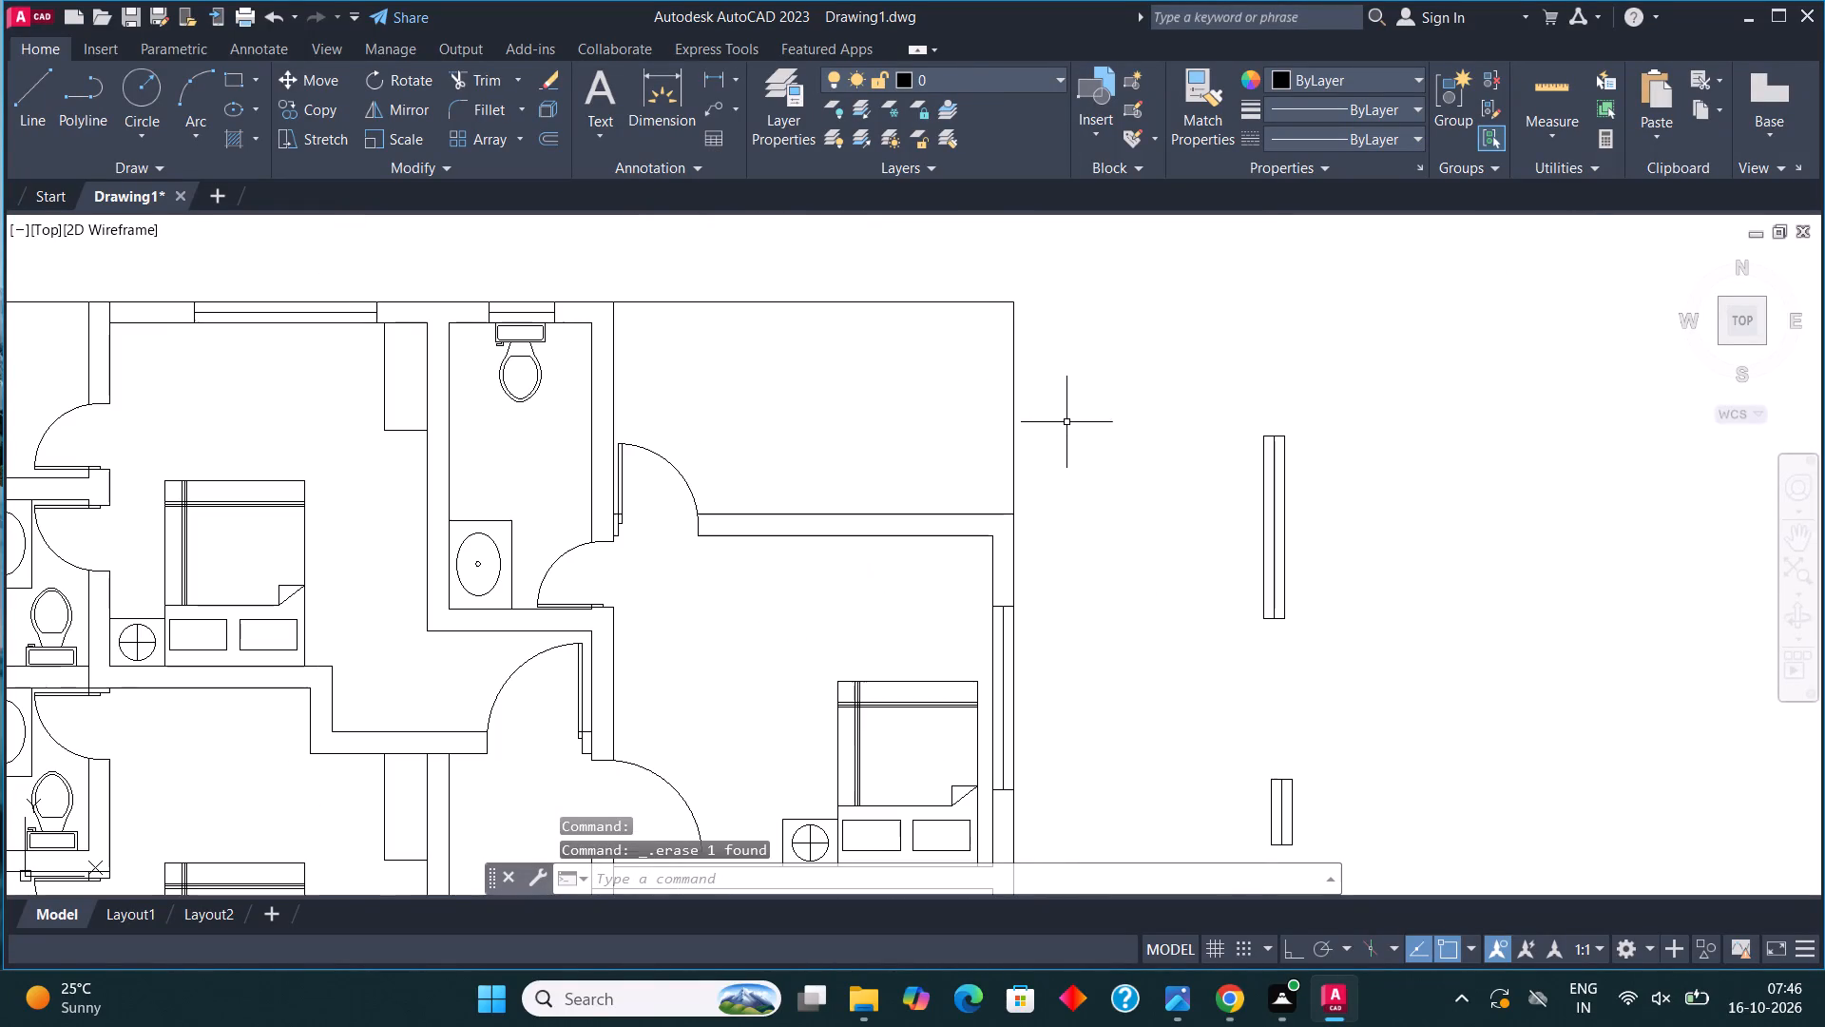
pyautogui.click(234, 74)
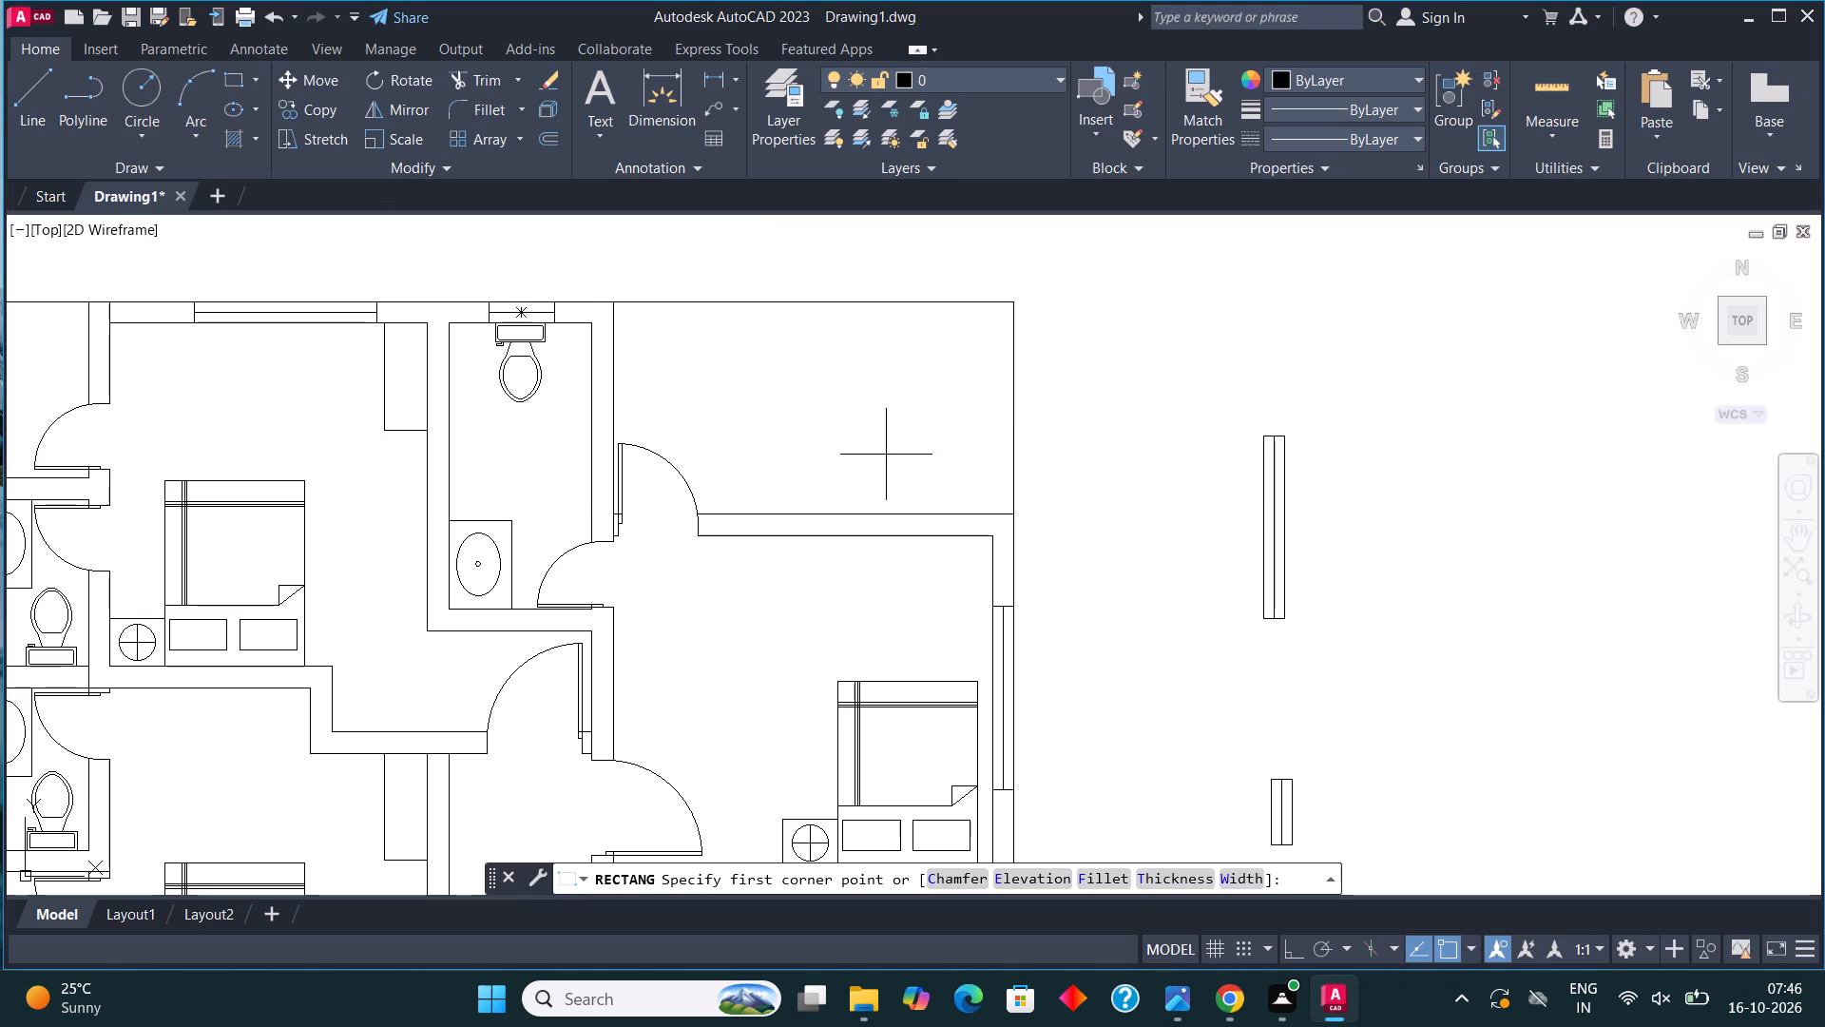
pyautogui.scroll(-1, 870, 445)
pyautogui.scroll(1, 869, 503)
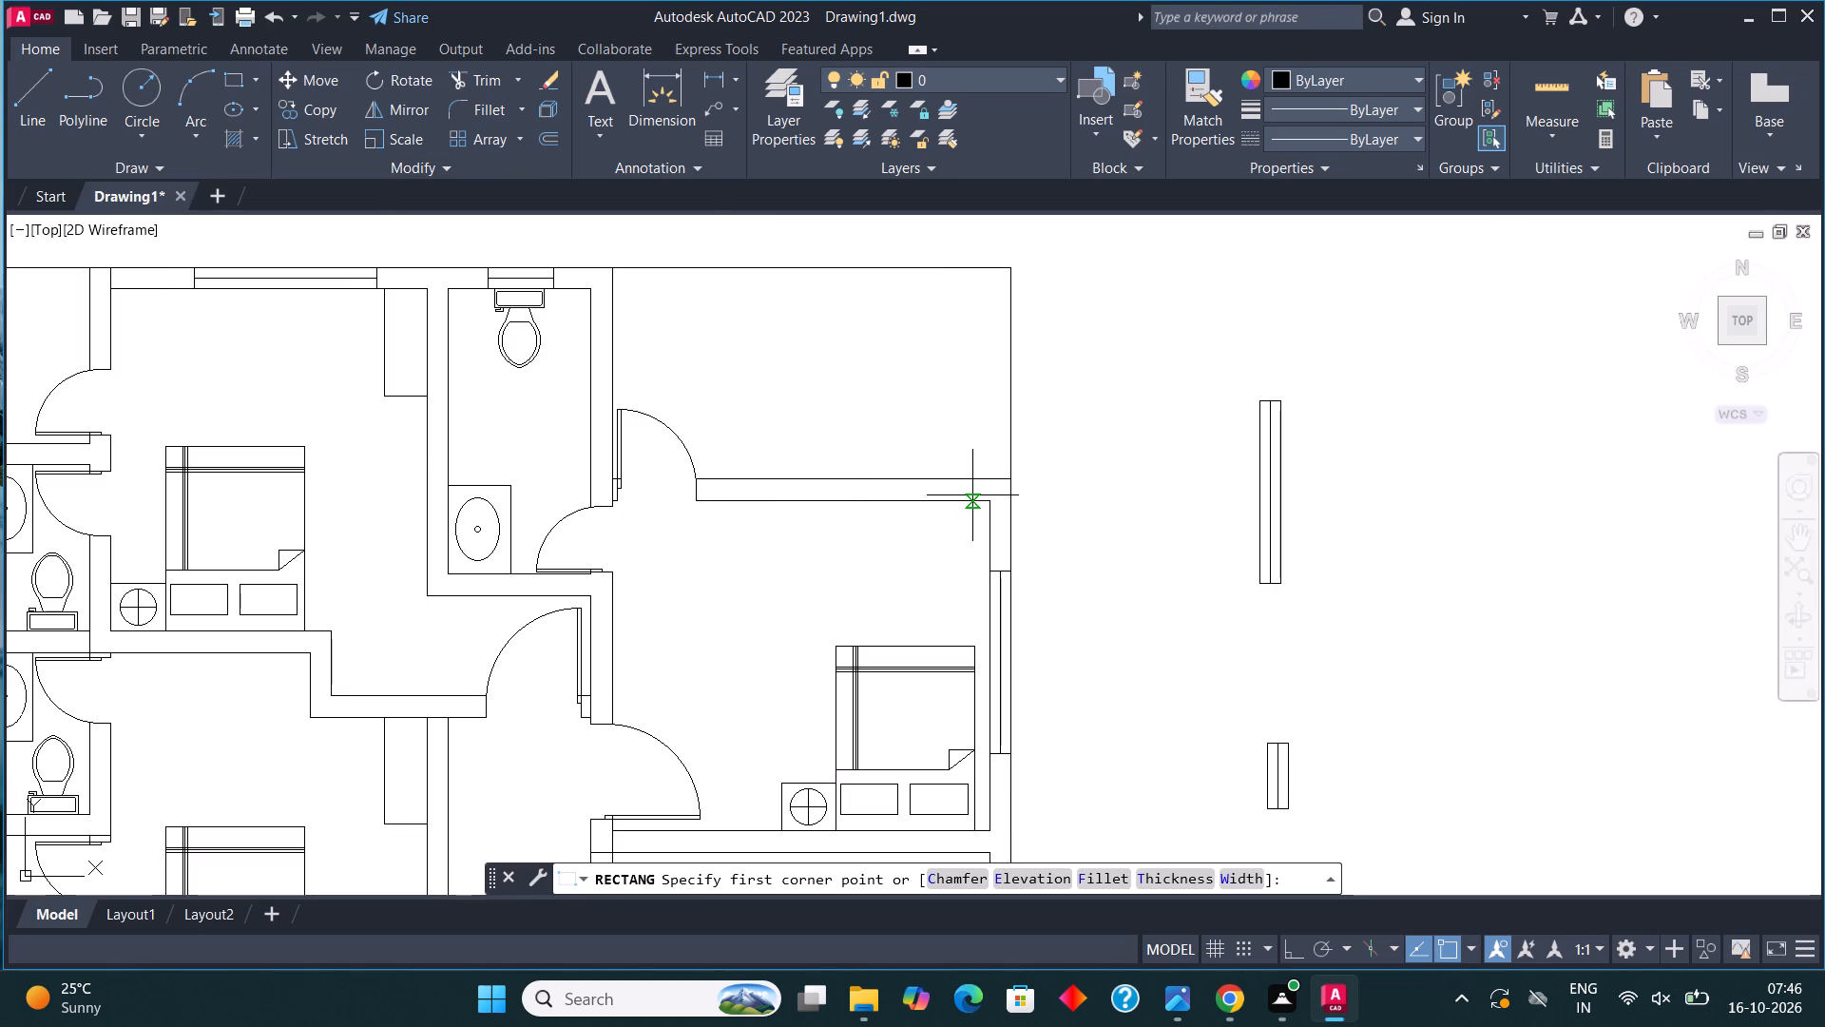
pyautogui.click(983, 506)
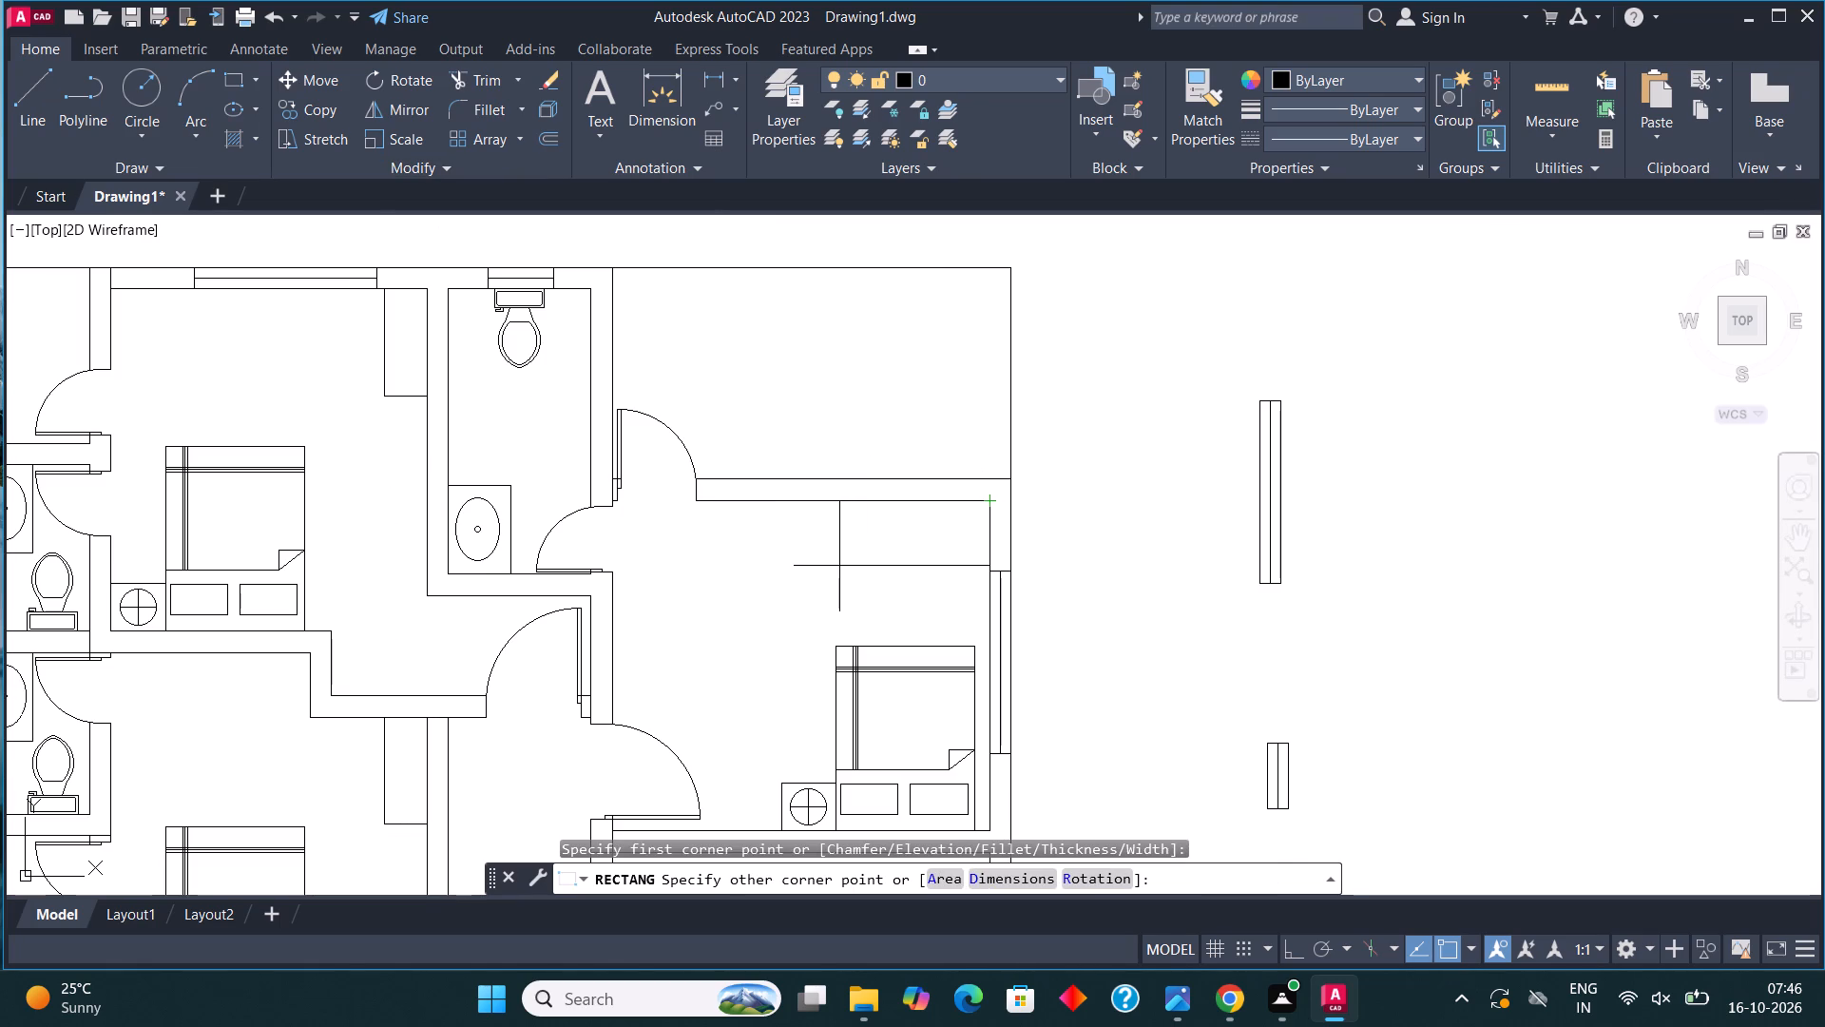
pyautogui.click(839, 566)
# Copy the wide wardrobe rectangle into the northwest corner of the lower furnished east bedroom.
pyautogui.click(841, 533)
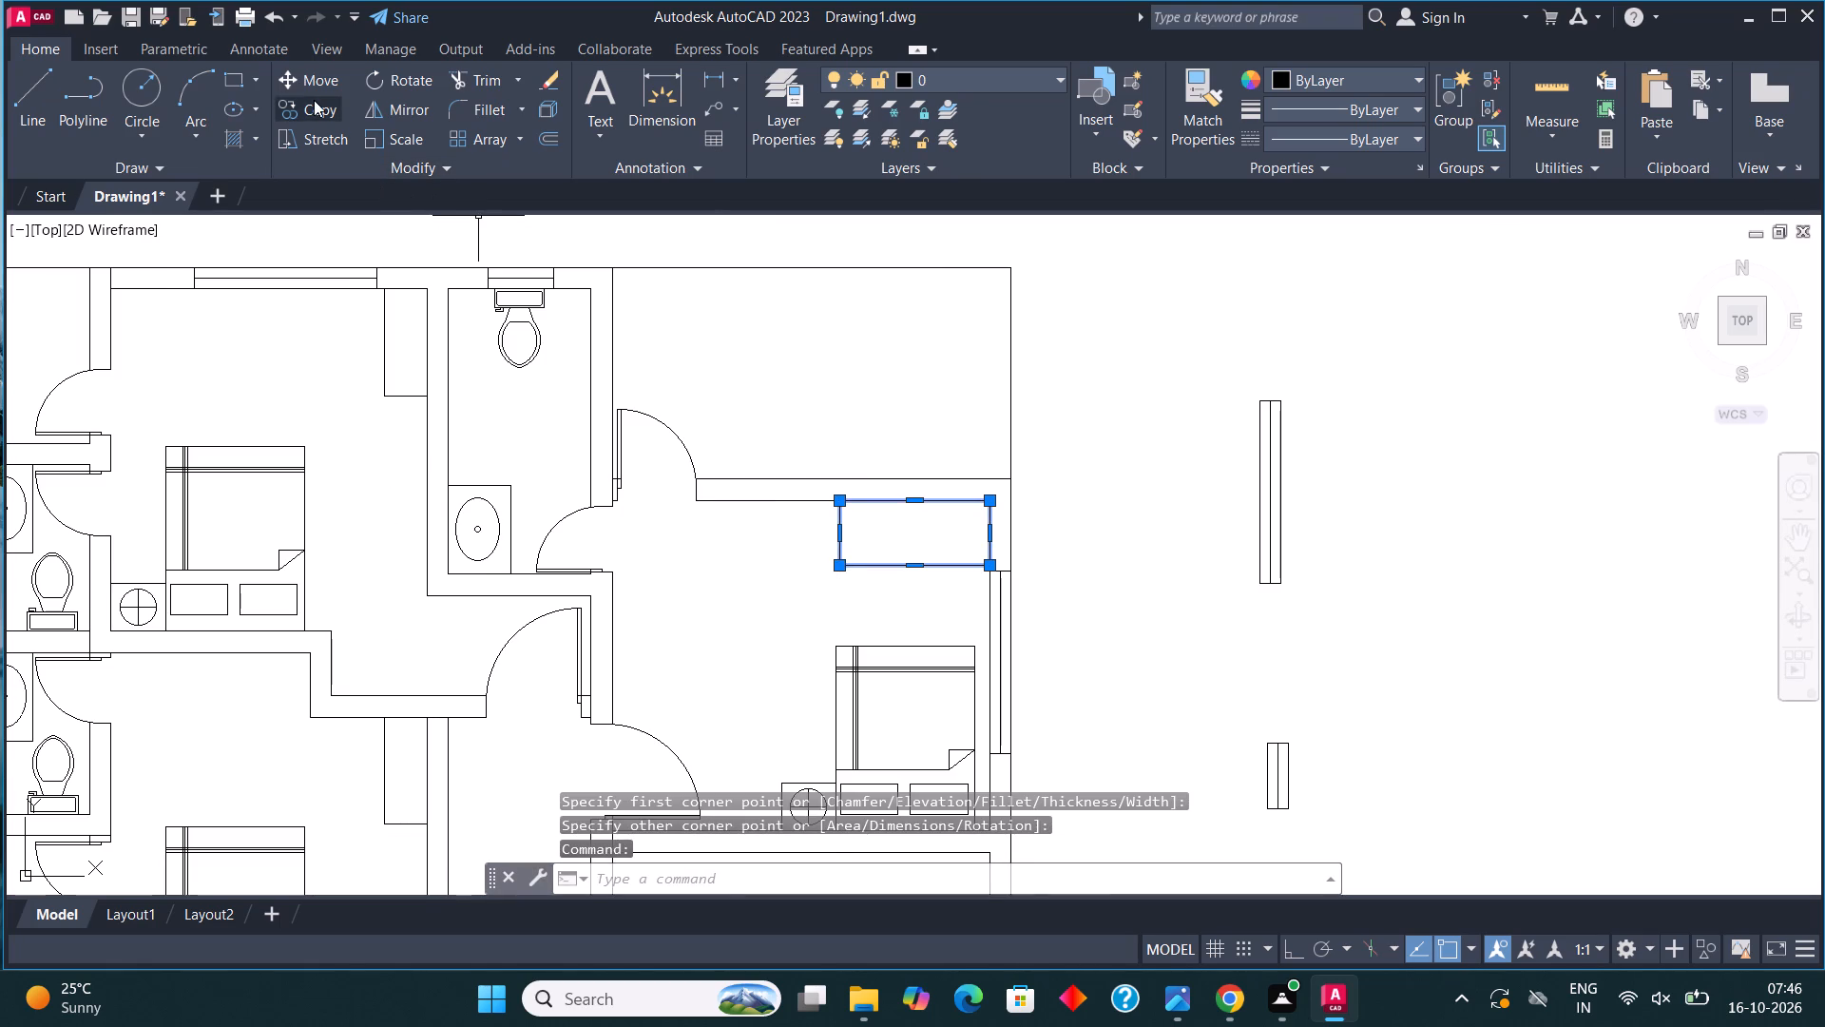
pyautogui.click(317, 101)
pyautogui.click(835, 500)
pyautogui.scroll(-1, 916, 381)
pyautogui.scroll(1, 728, 664)
pyautogui.click(722, 684)
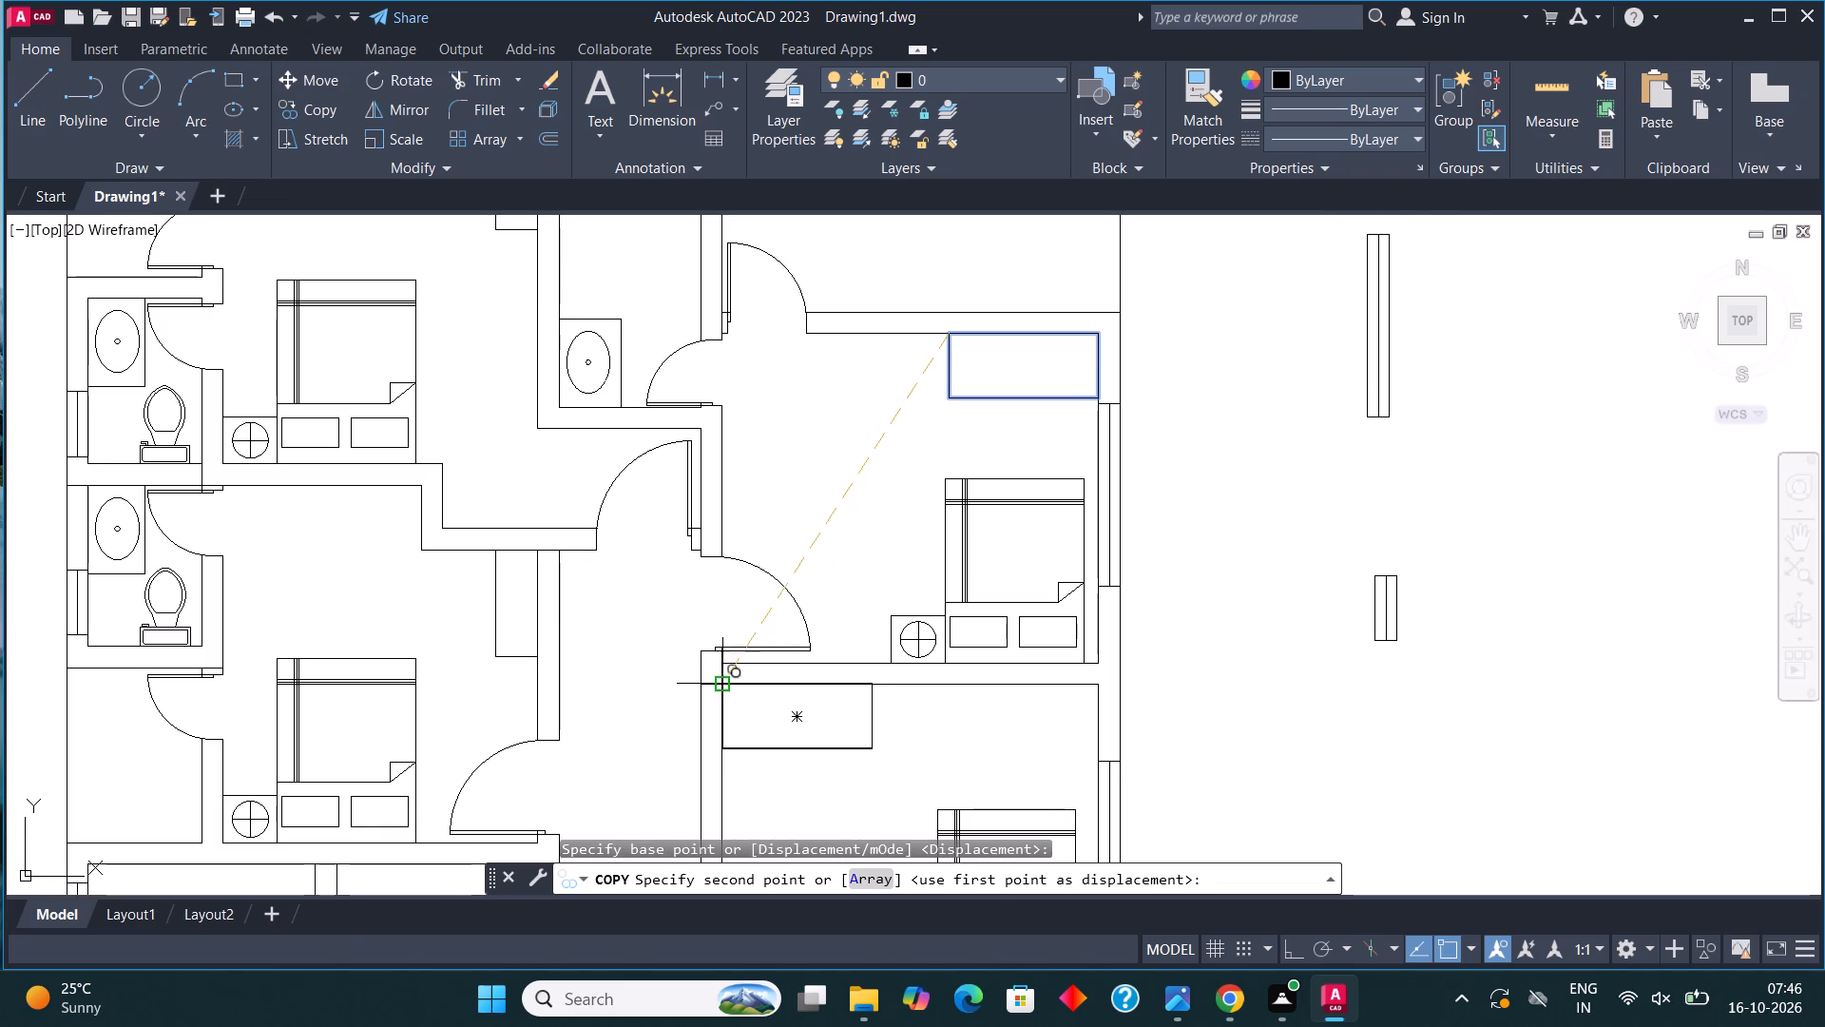
pyautogui.press('Escape')
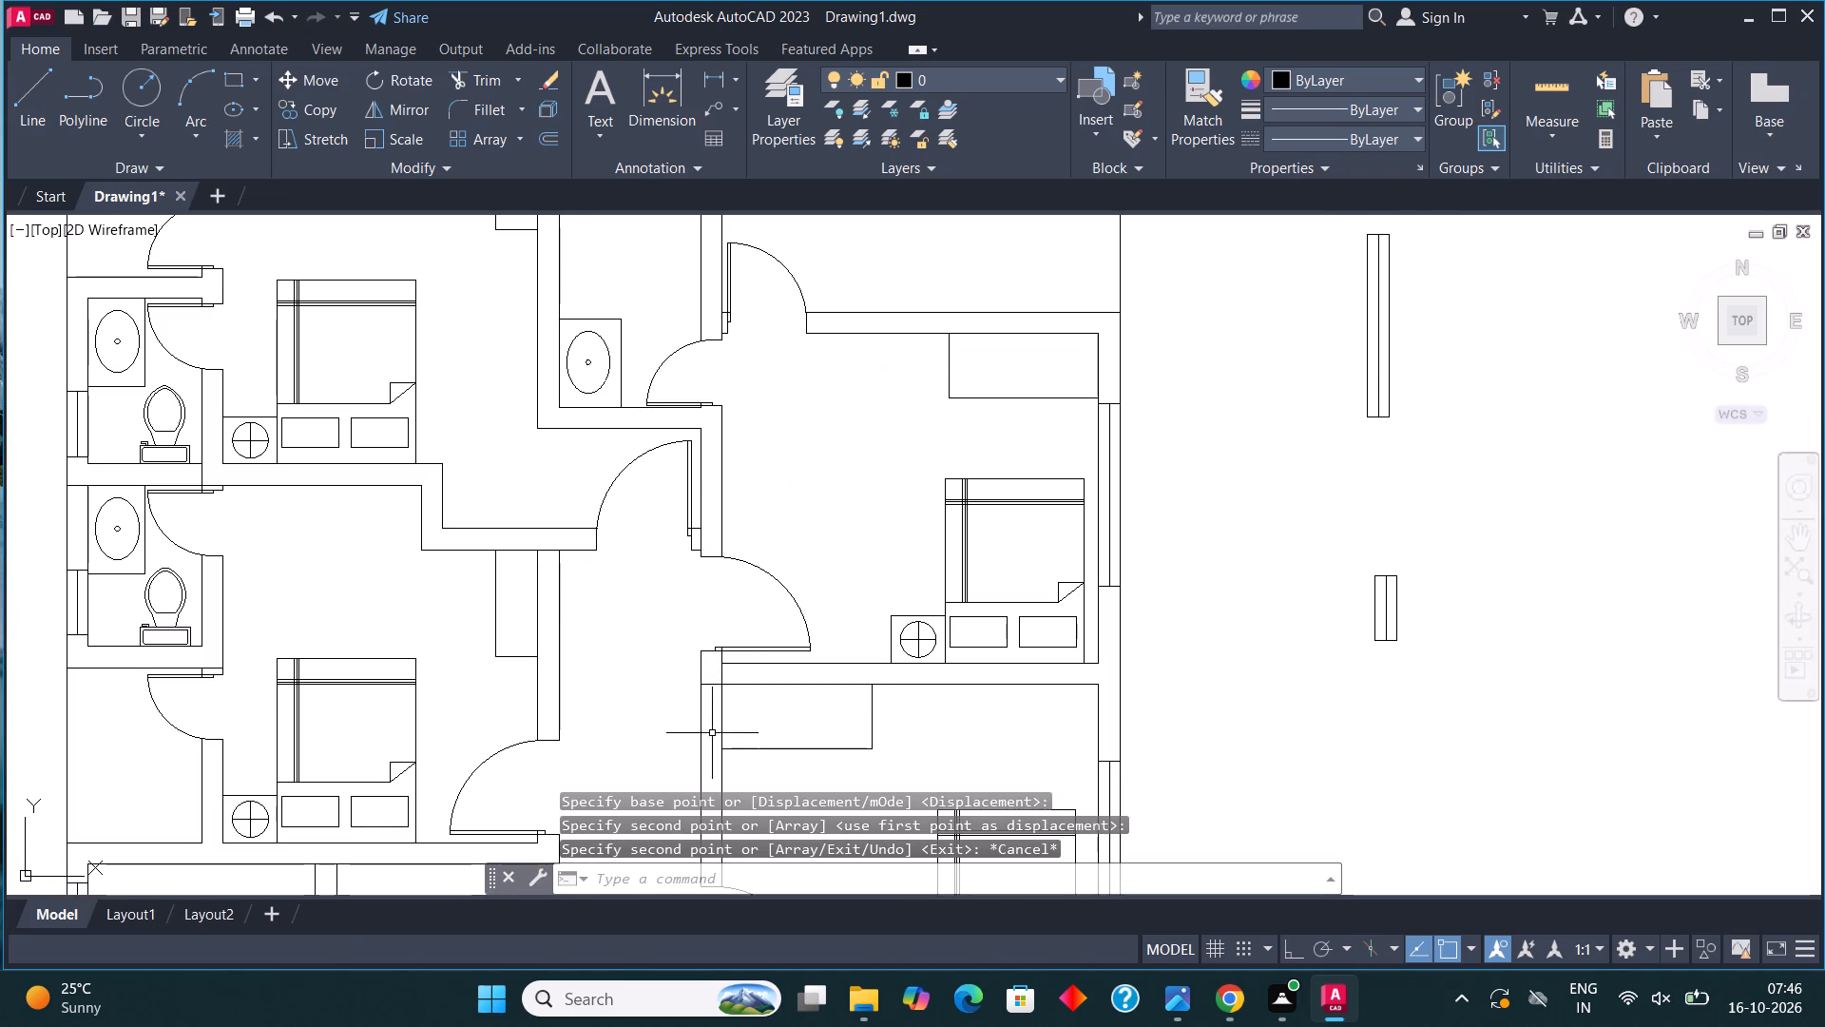
# Trim the stray lines crossing the wall junction at the northwest corner of the lower furnished east bedroom.
pyautogui.scroll(2, 720, 715)
pyautogui.click(485, 79)
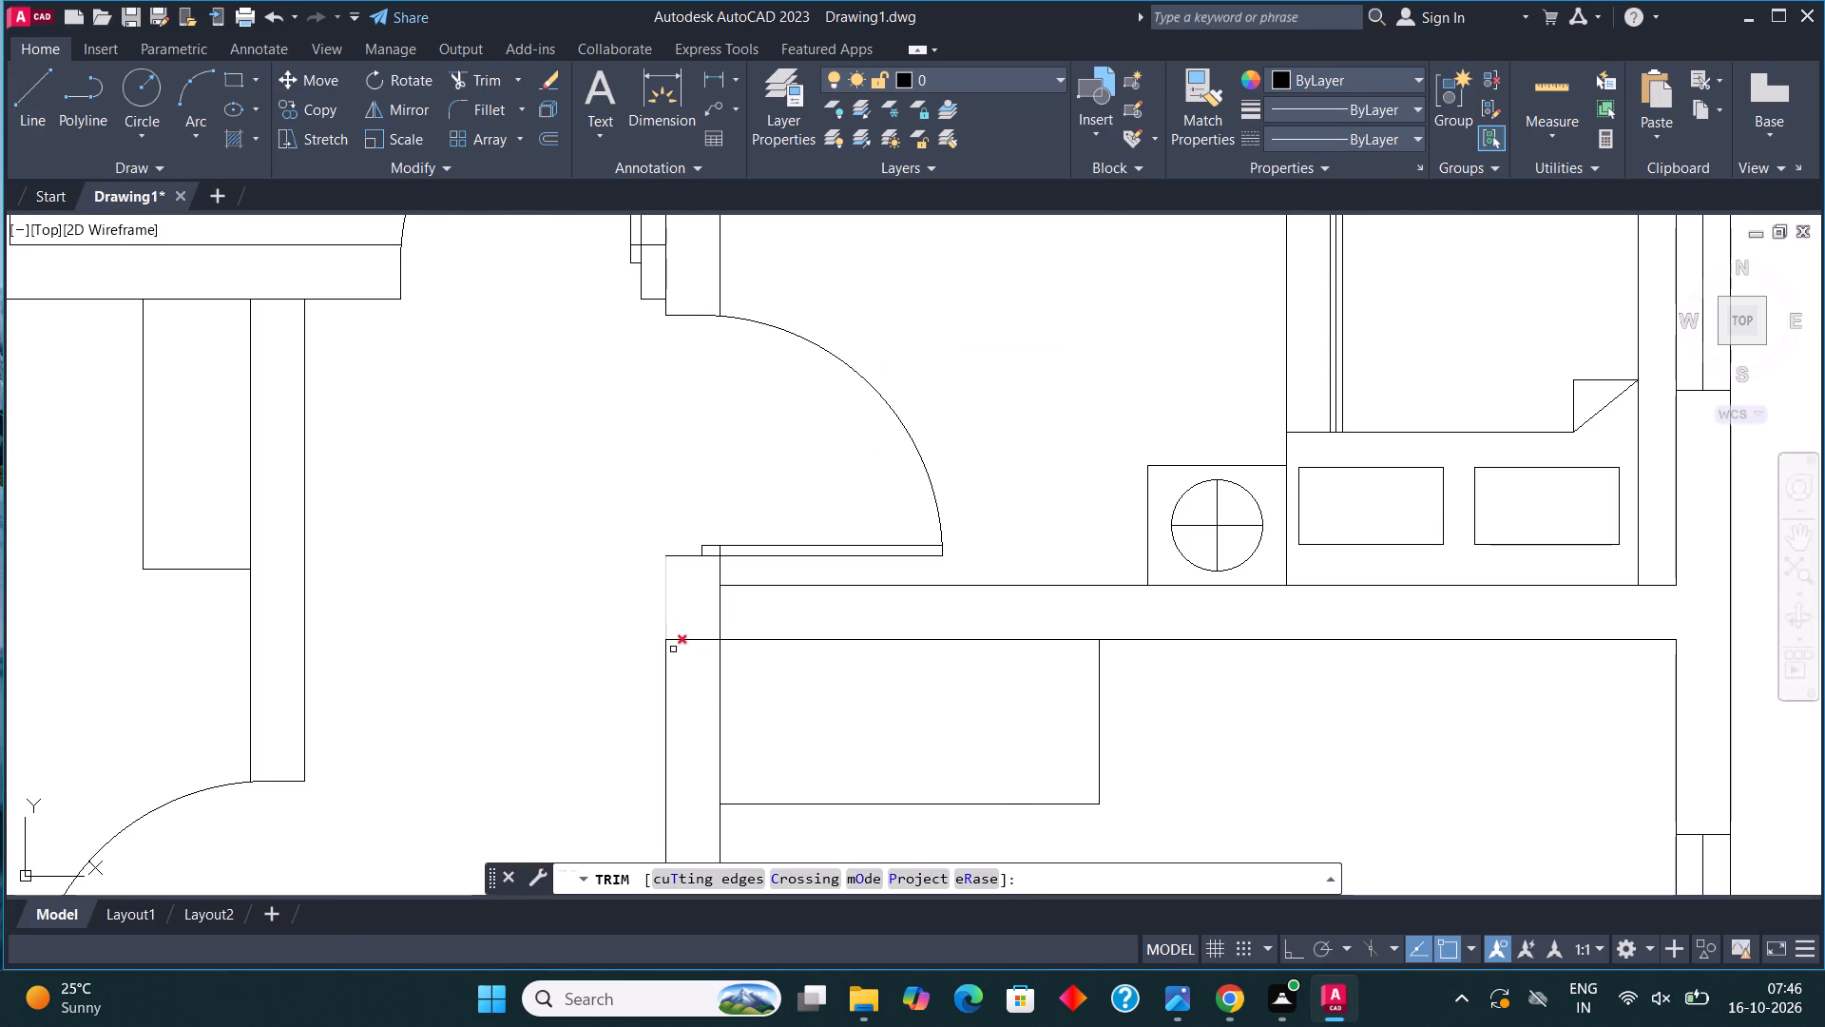
pyautogui.click(673, 649)
pyautogui.click(759, 616)
pyautogui.scroll(-3, 691, 516)
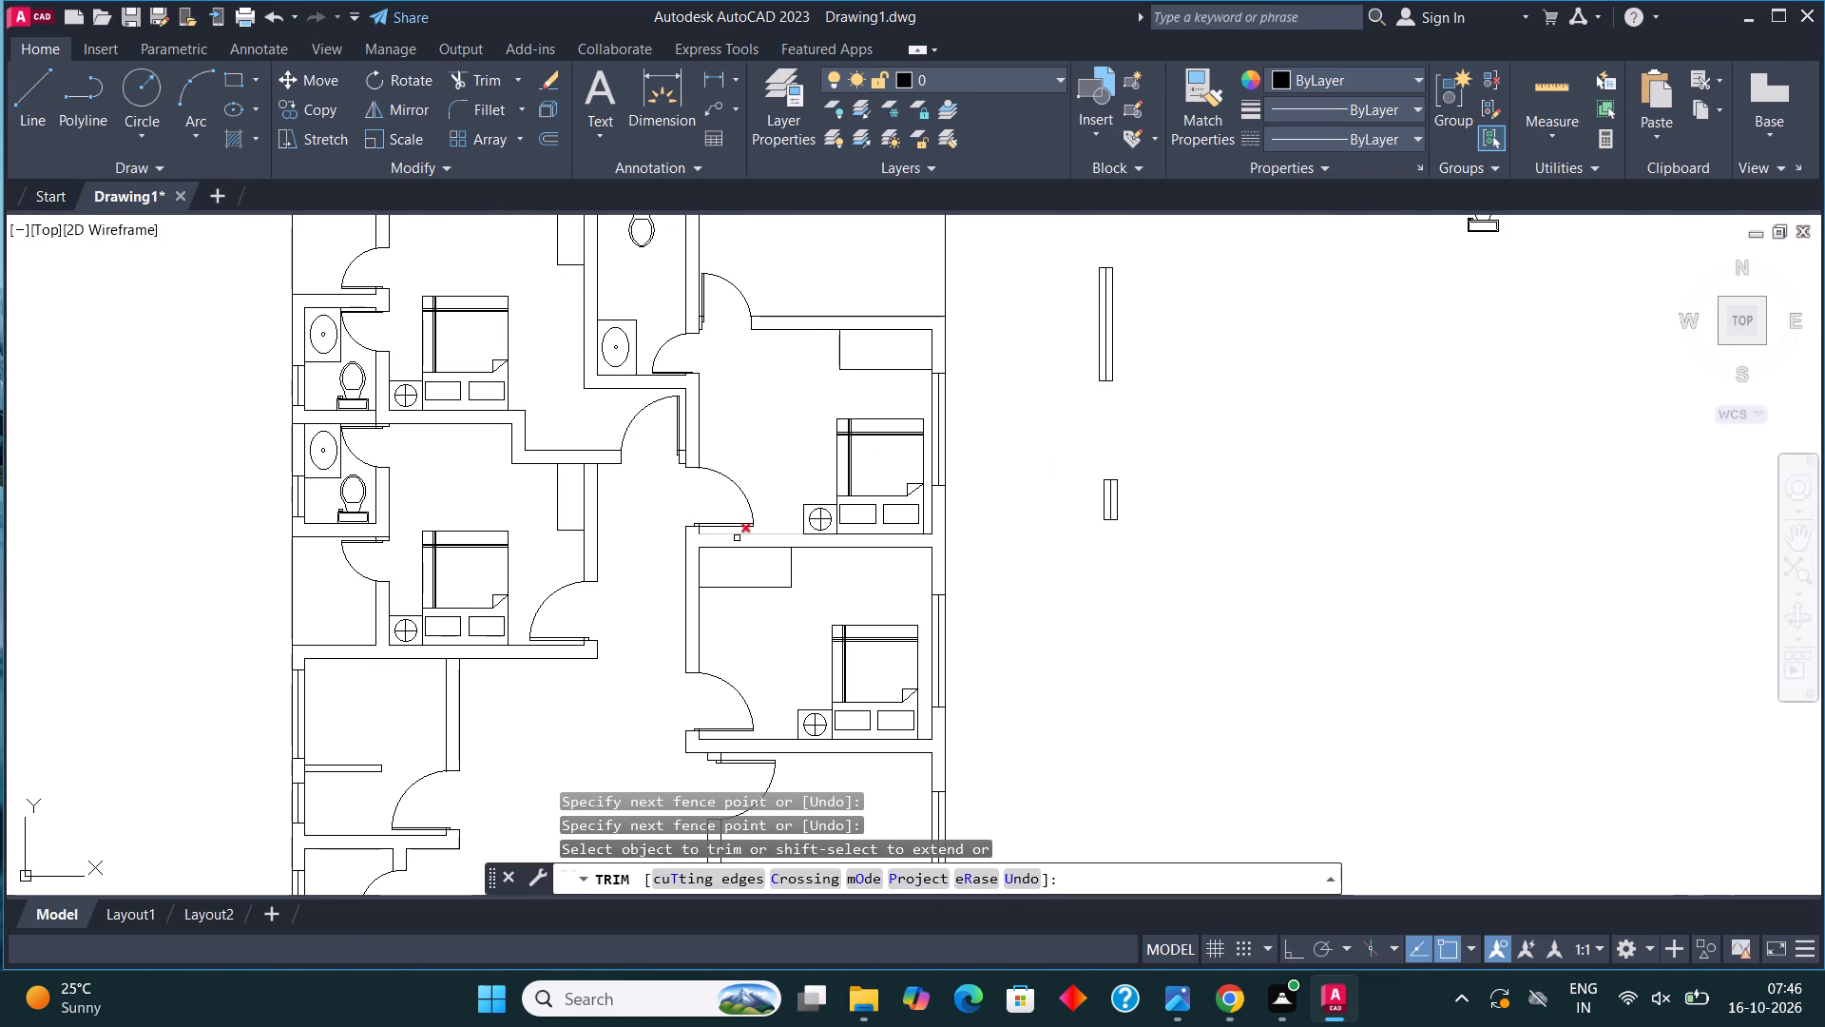
pyautogui.press('Escape')
# Draw a small circle beside the west wall window, just south of the short partition stub in the west room.
pyautogui.scroll(-2, 768, 462)
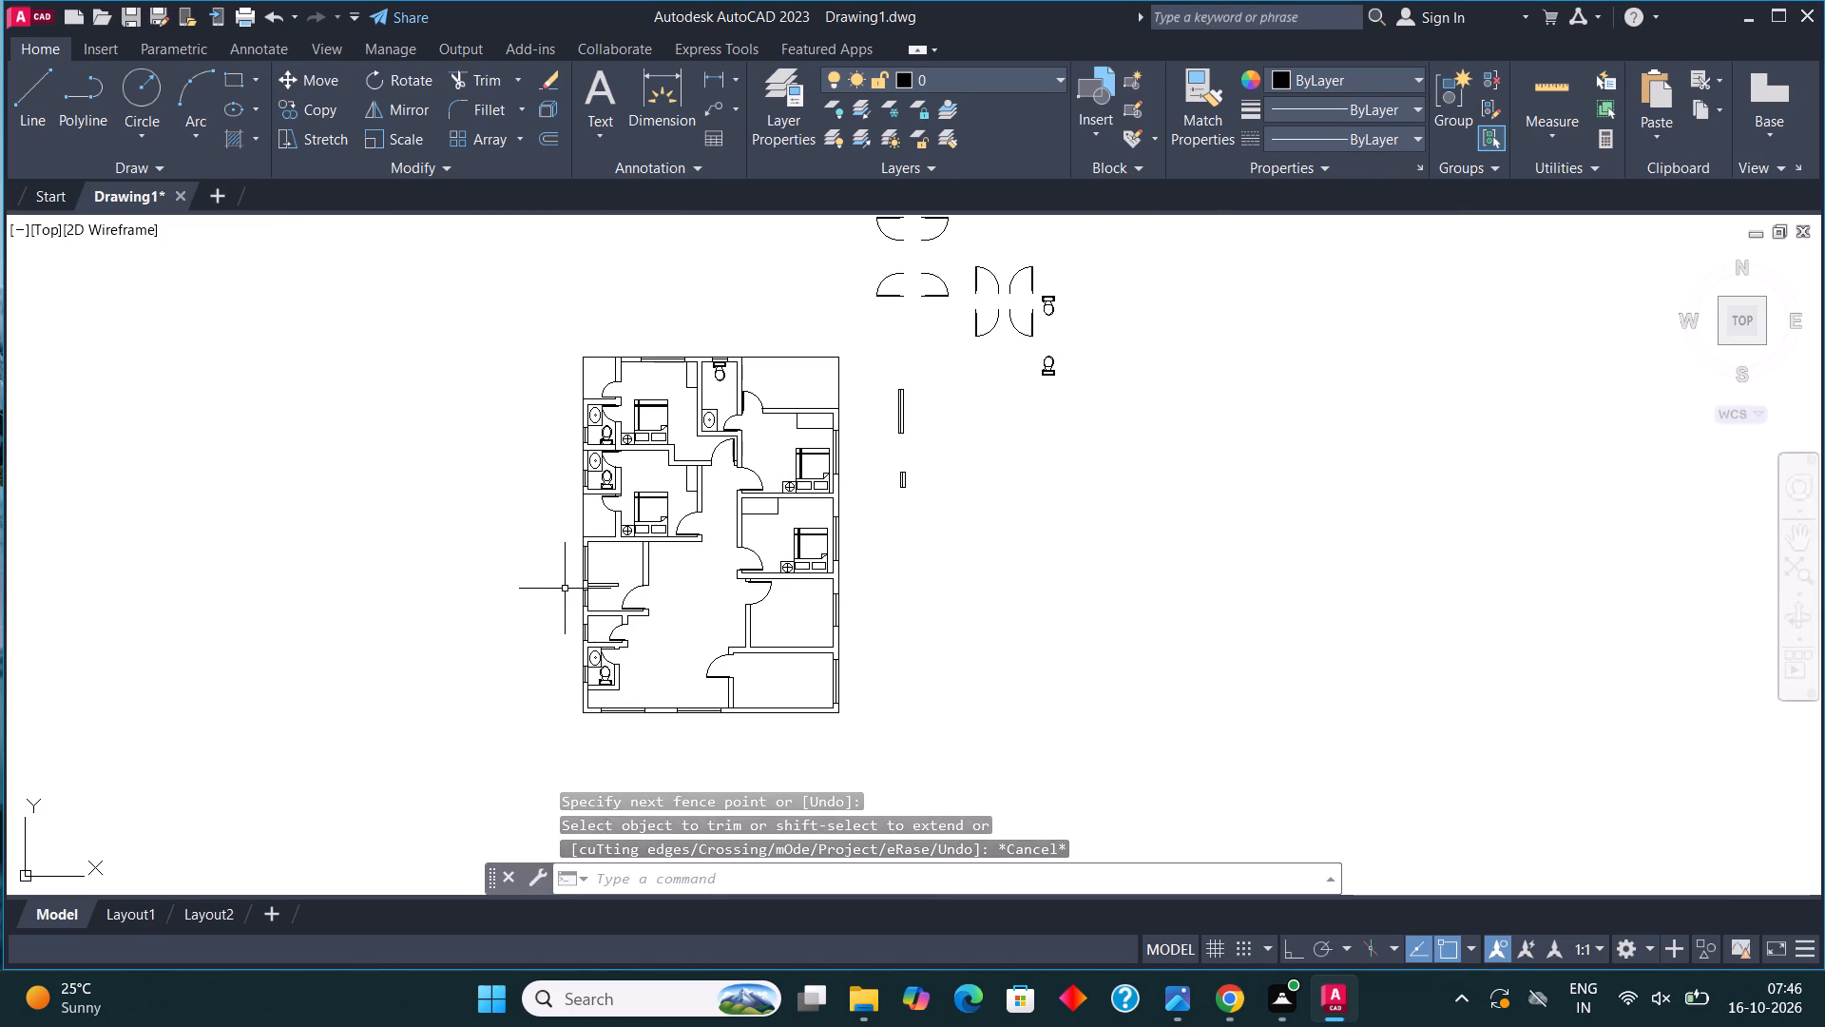
pyautogui.scroll(3, 565, 589)
pyautogui.moveTo(696, 614); pyautogui.dragTo(801, 573, button='middle')
pyautogui.scroll(1, 818, 642)
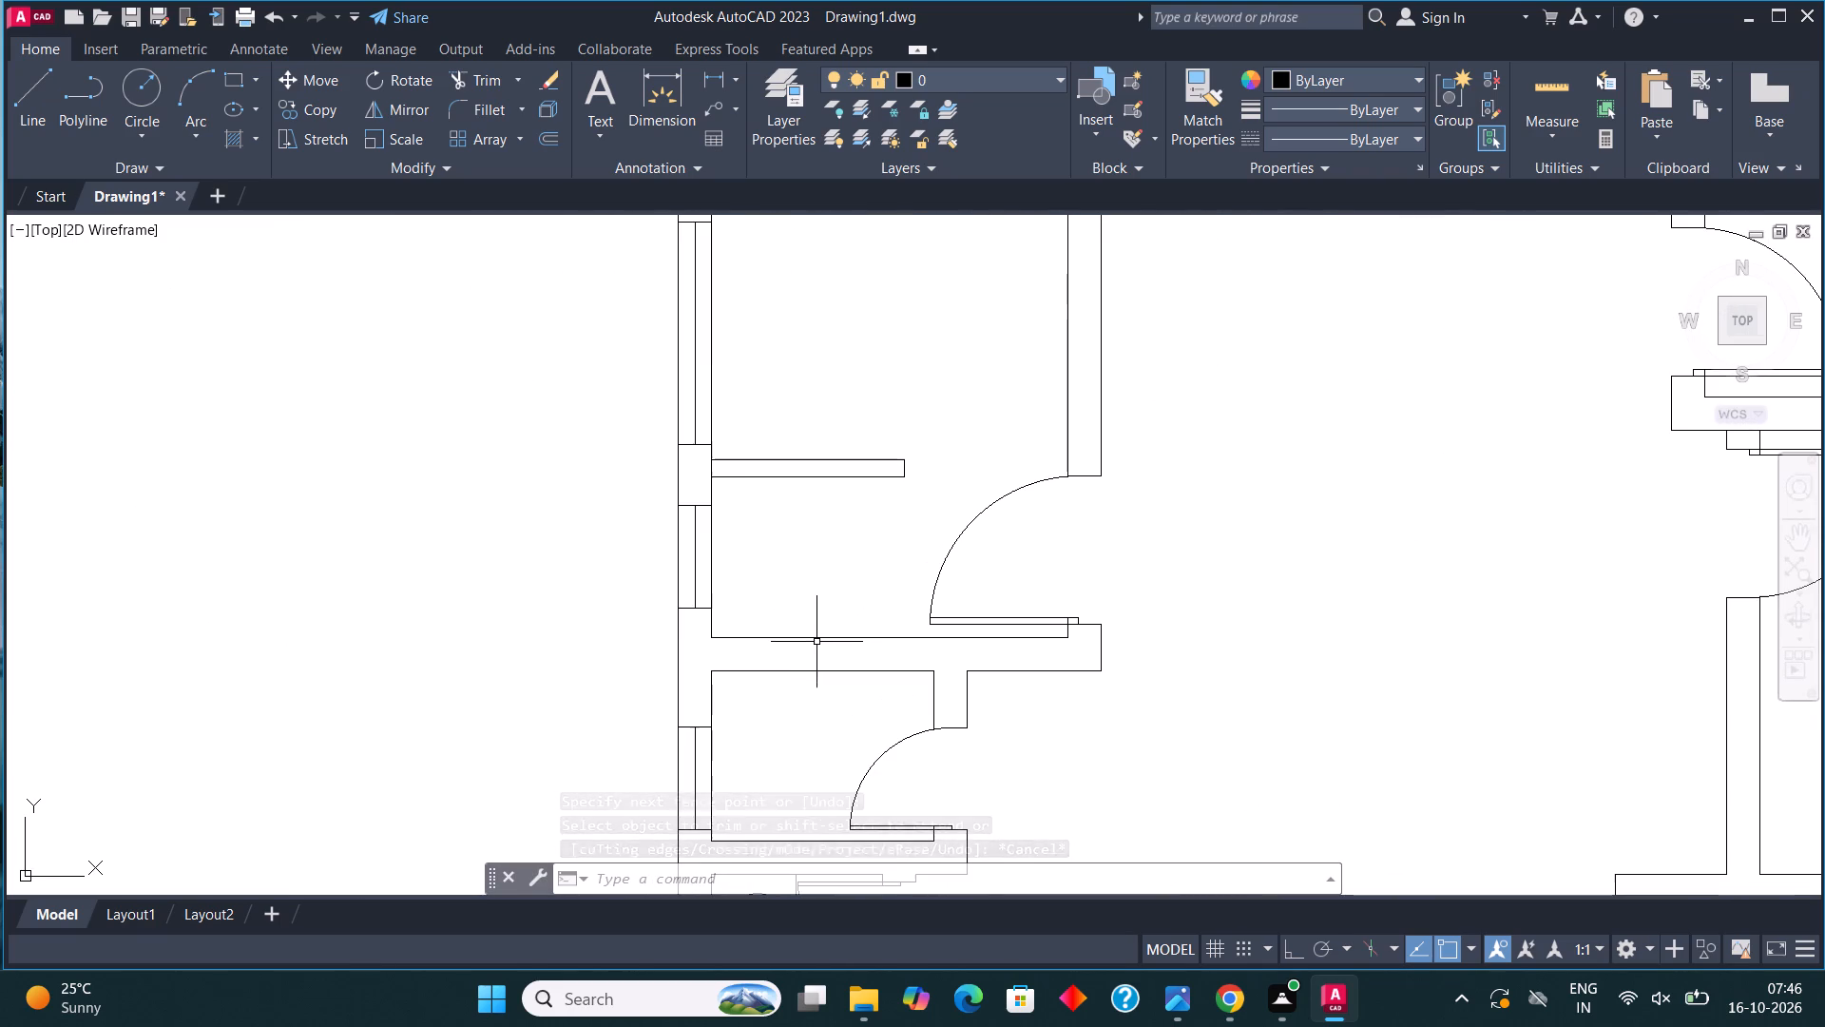
pyautogui.click(156, 90)
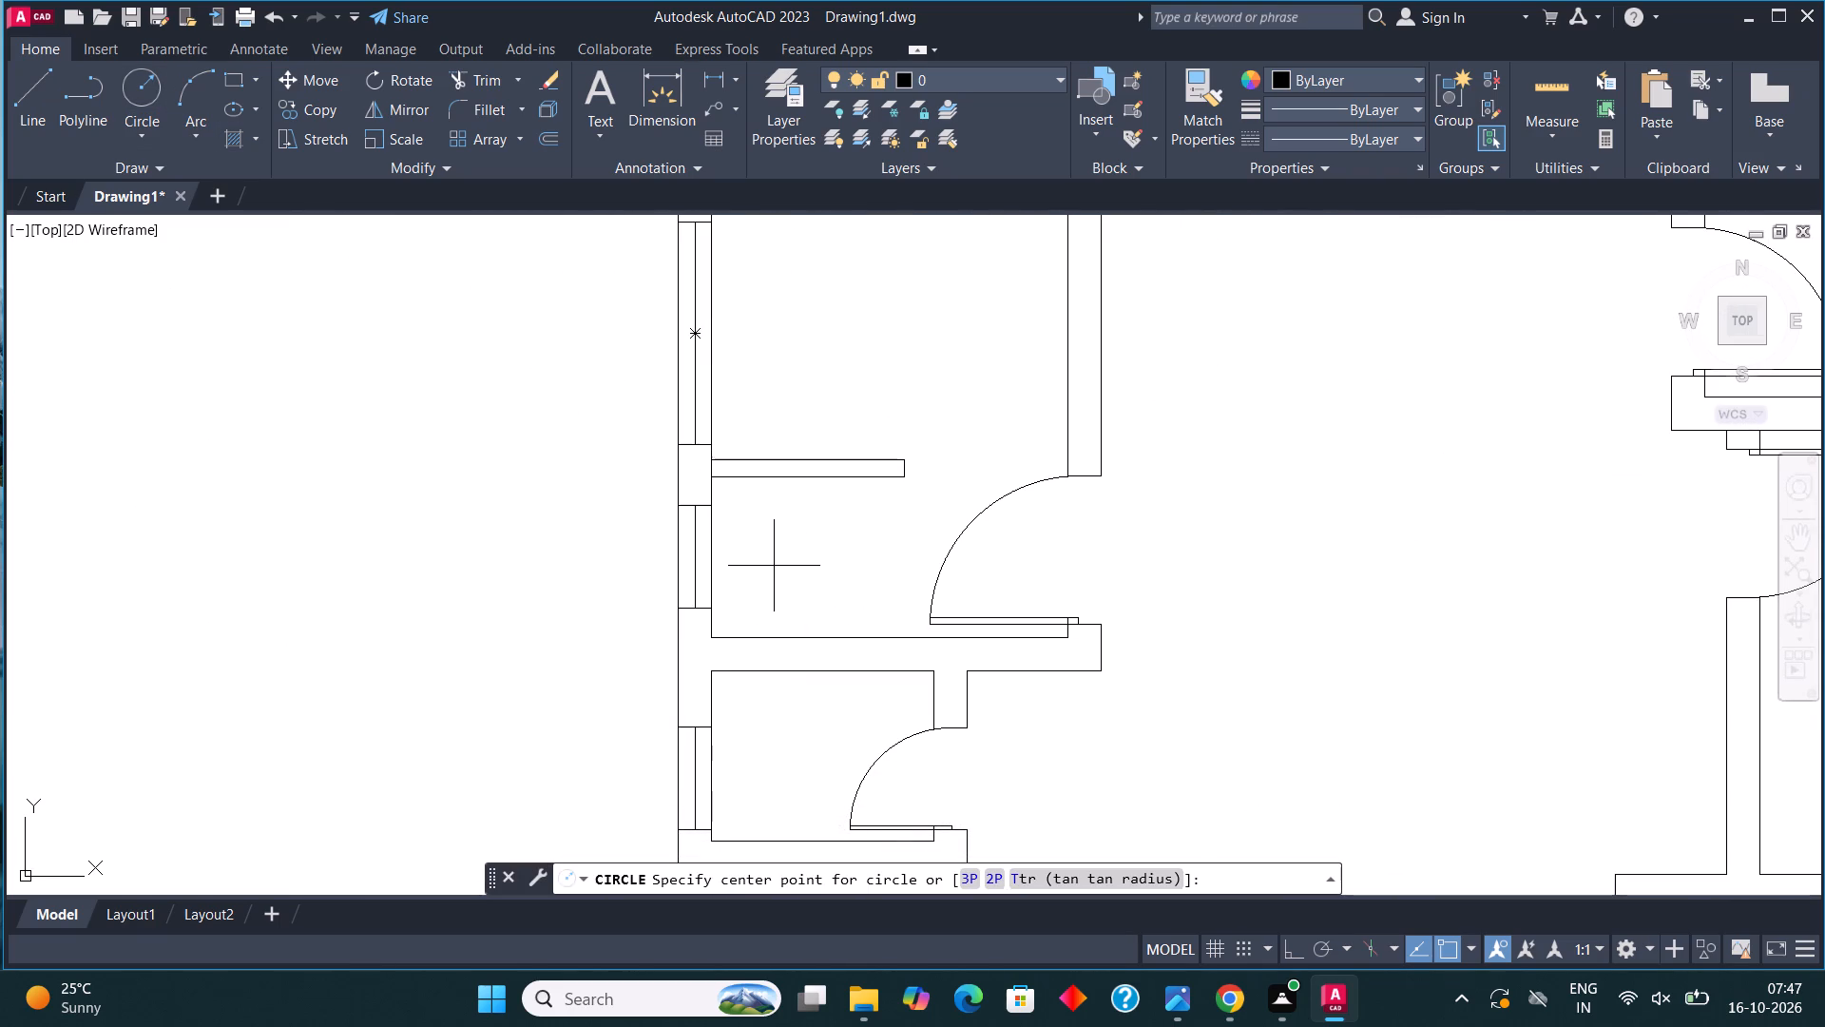
pyautogui.click(757, 563)
pyautogui.click(768, 598)
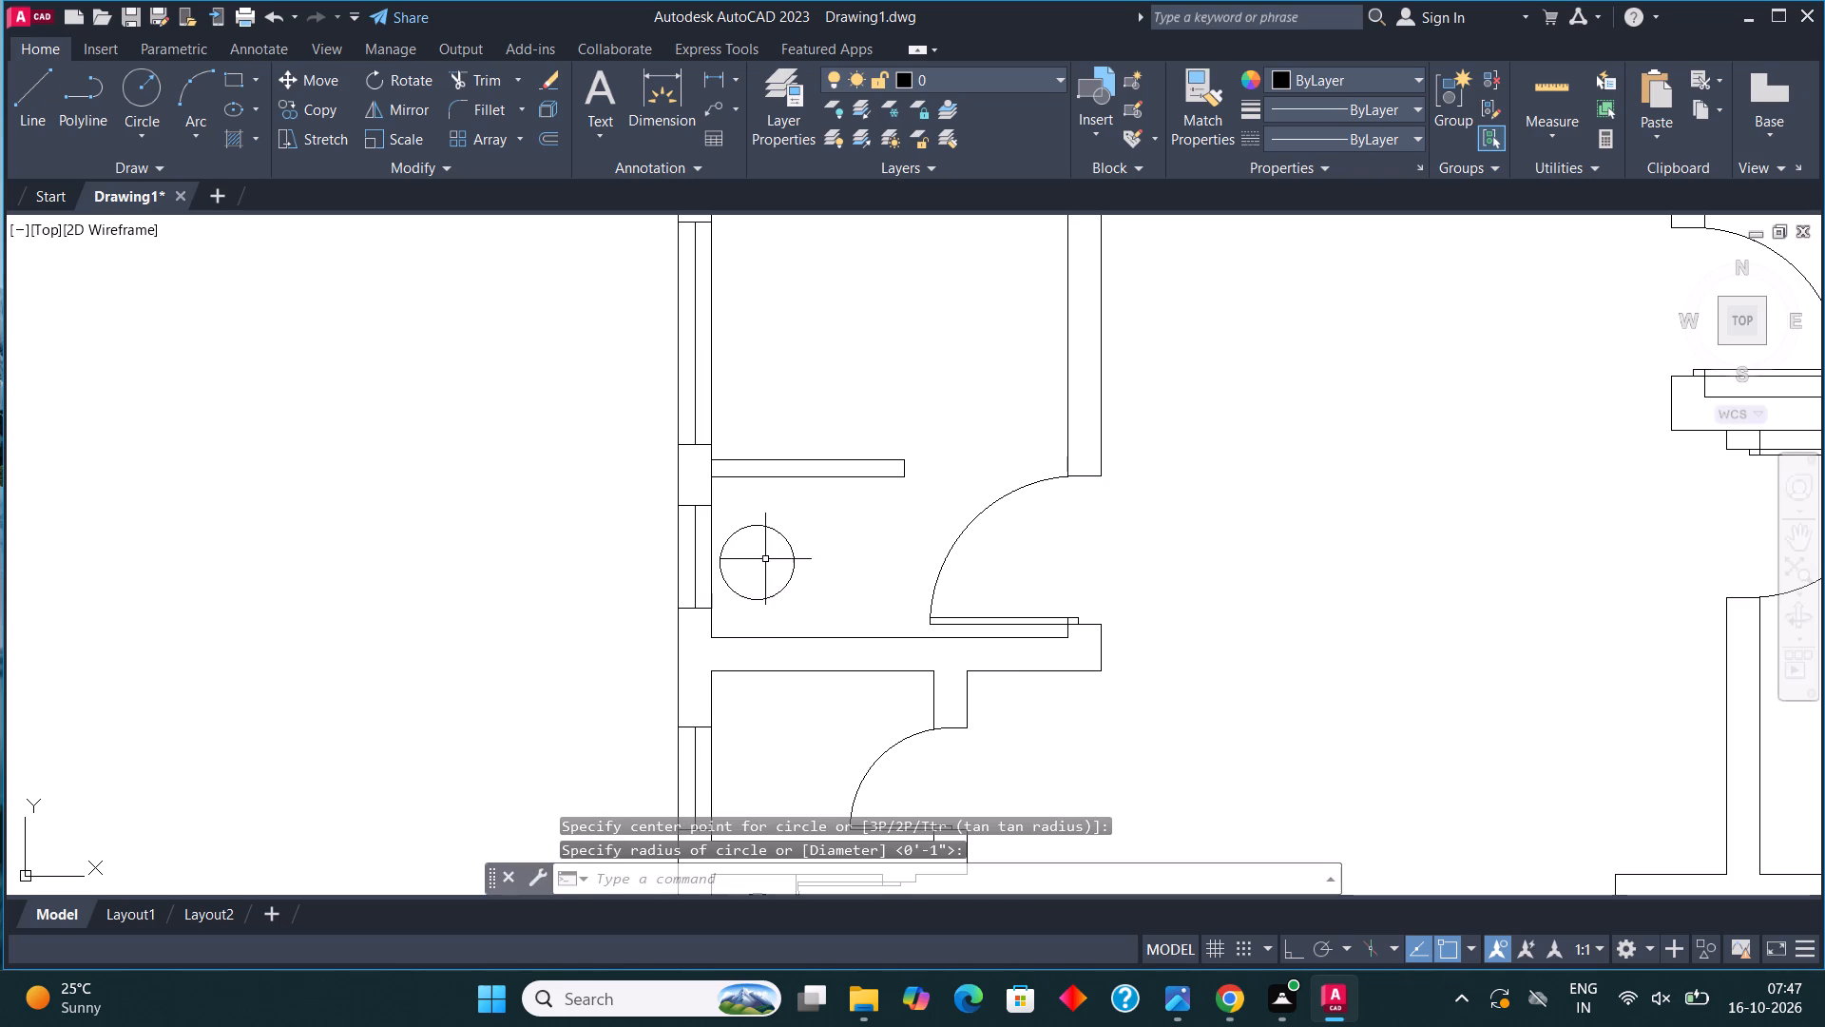
# Copy the small circle a short distance due east, below the free end of the partition stub.
pyautogui.click(756, 531)
pyautogui.click(716, 493)
pyautogui.click(316, 96)
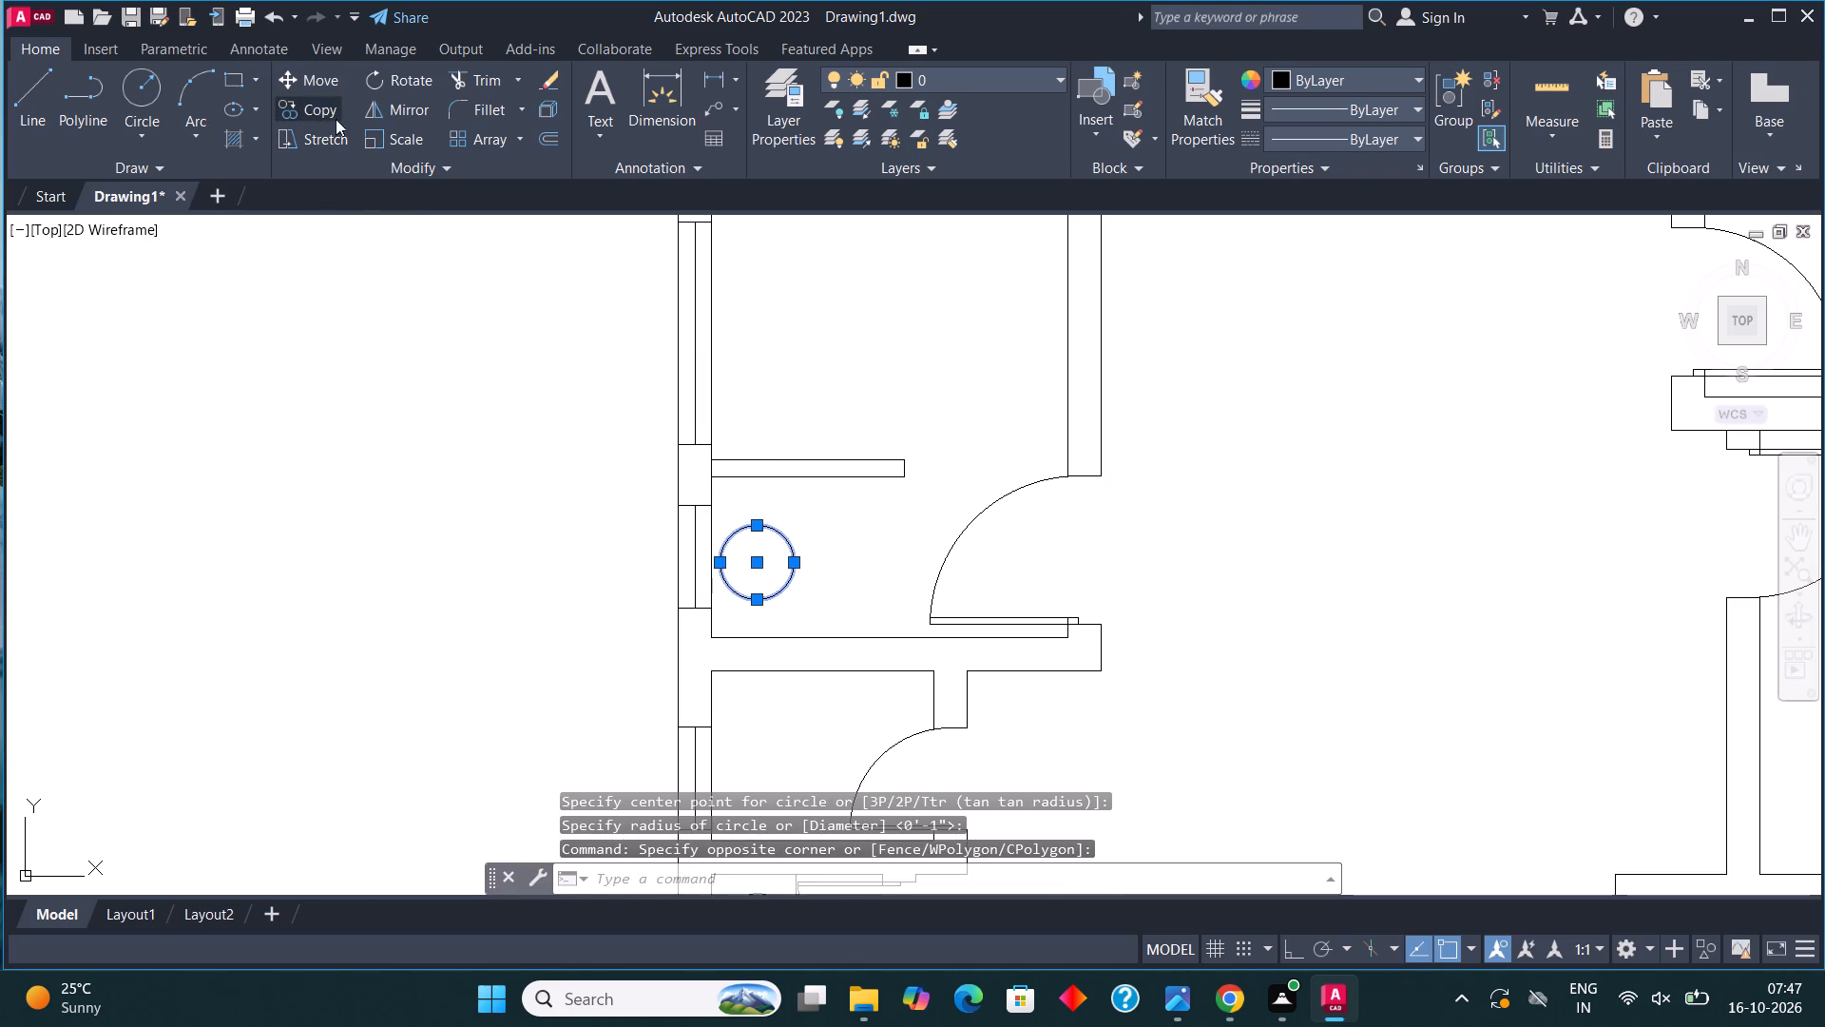
pyautogui.click(751, 561)
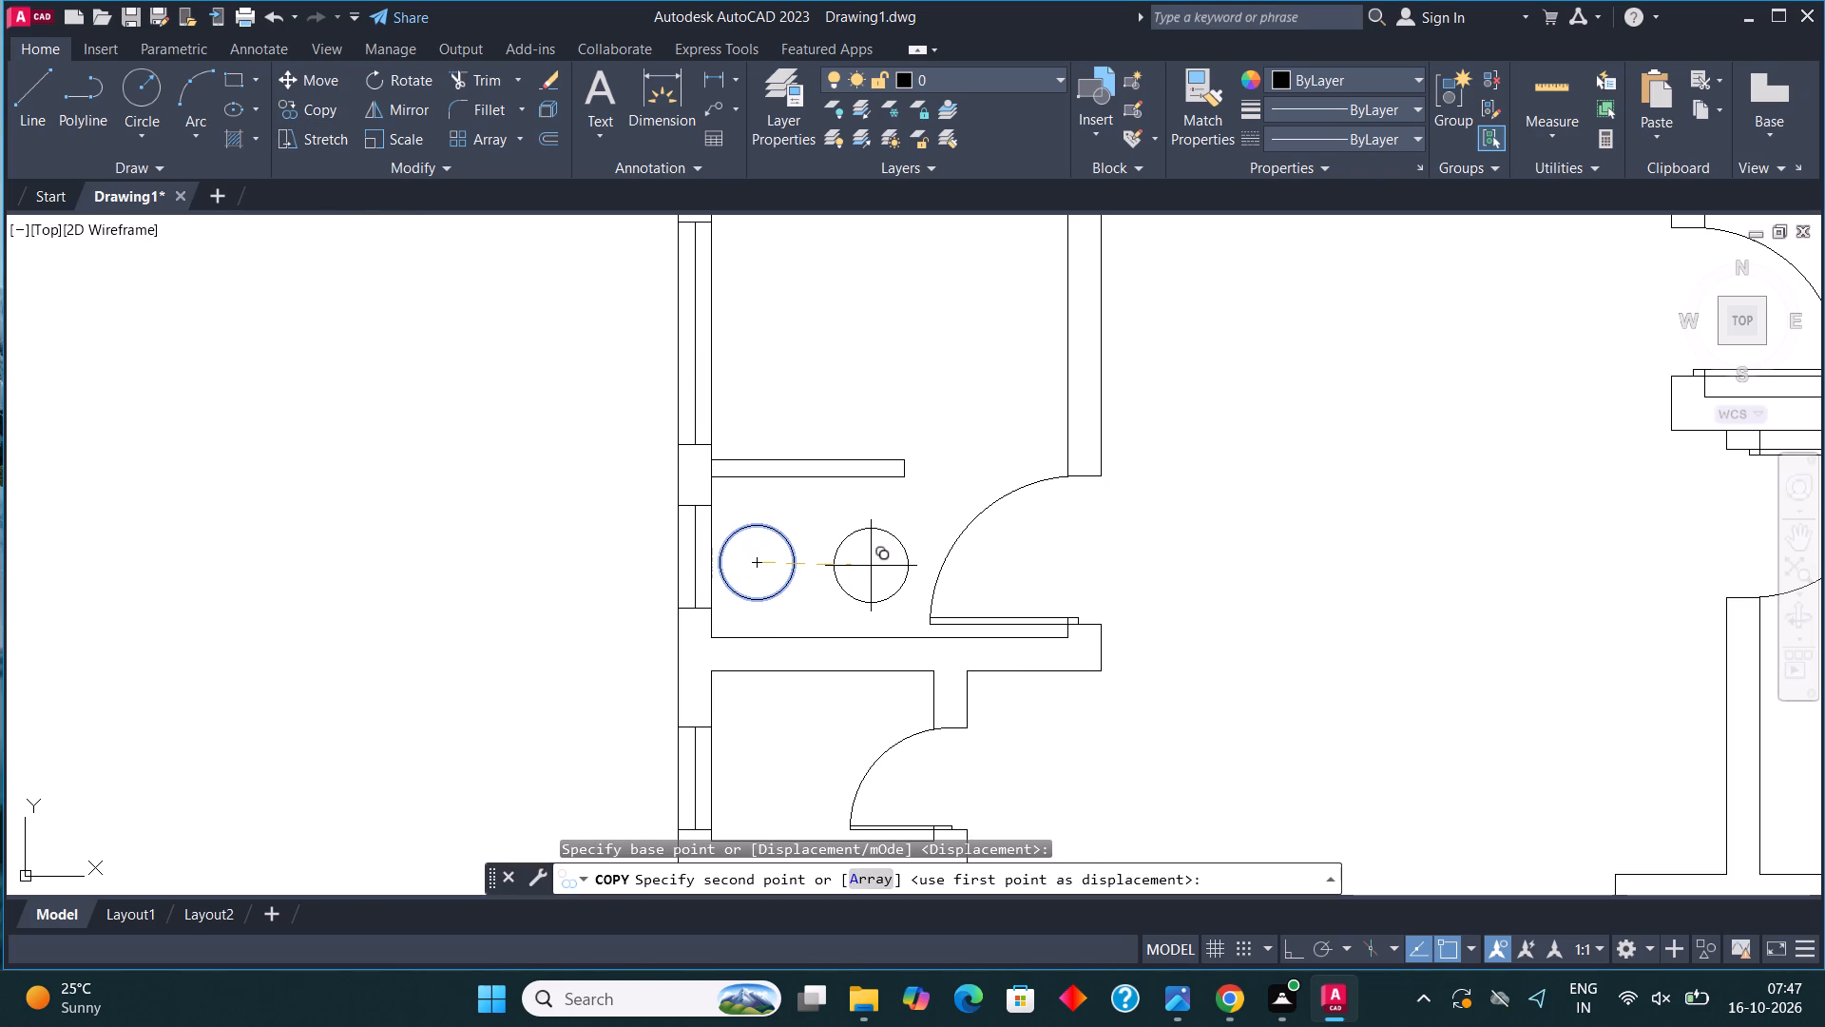
pyautogui.click(867, 563)
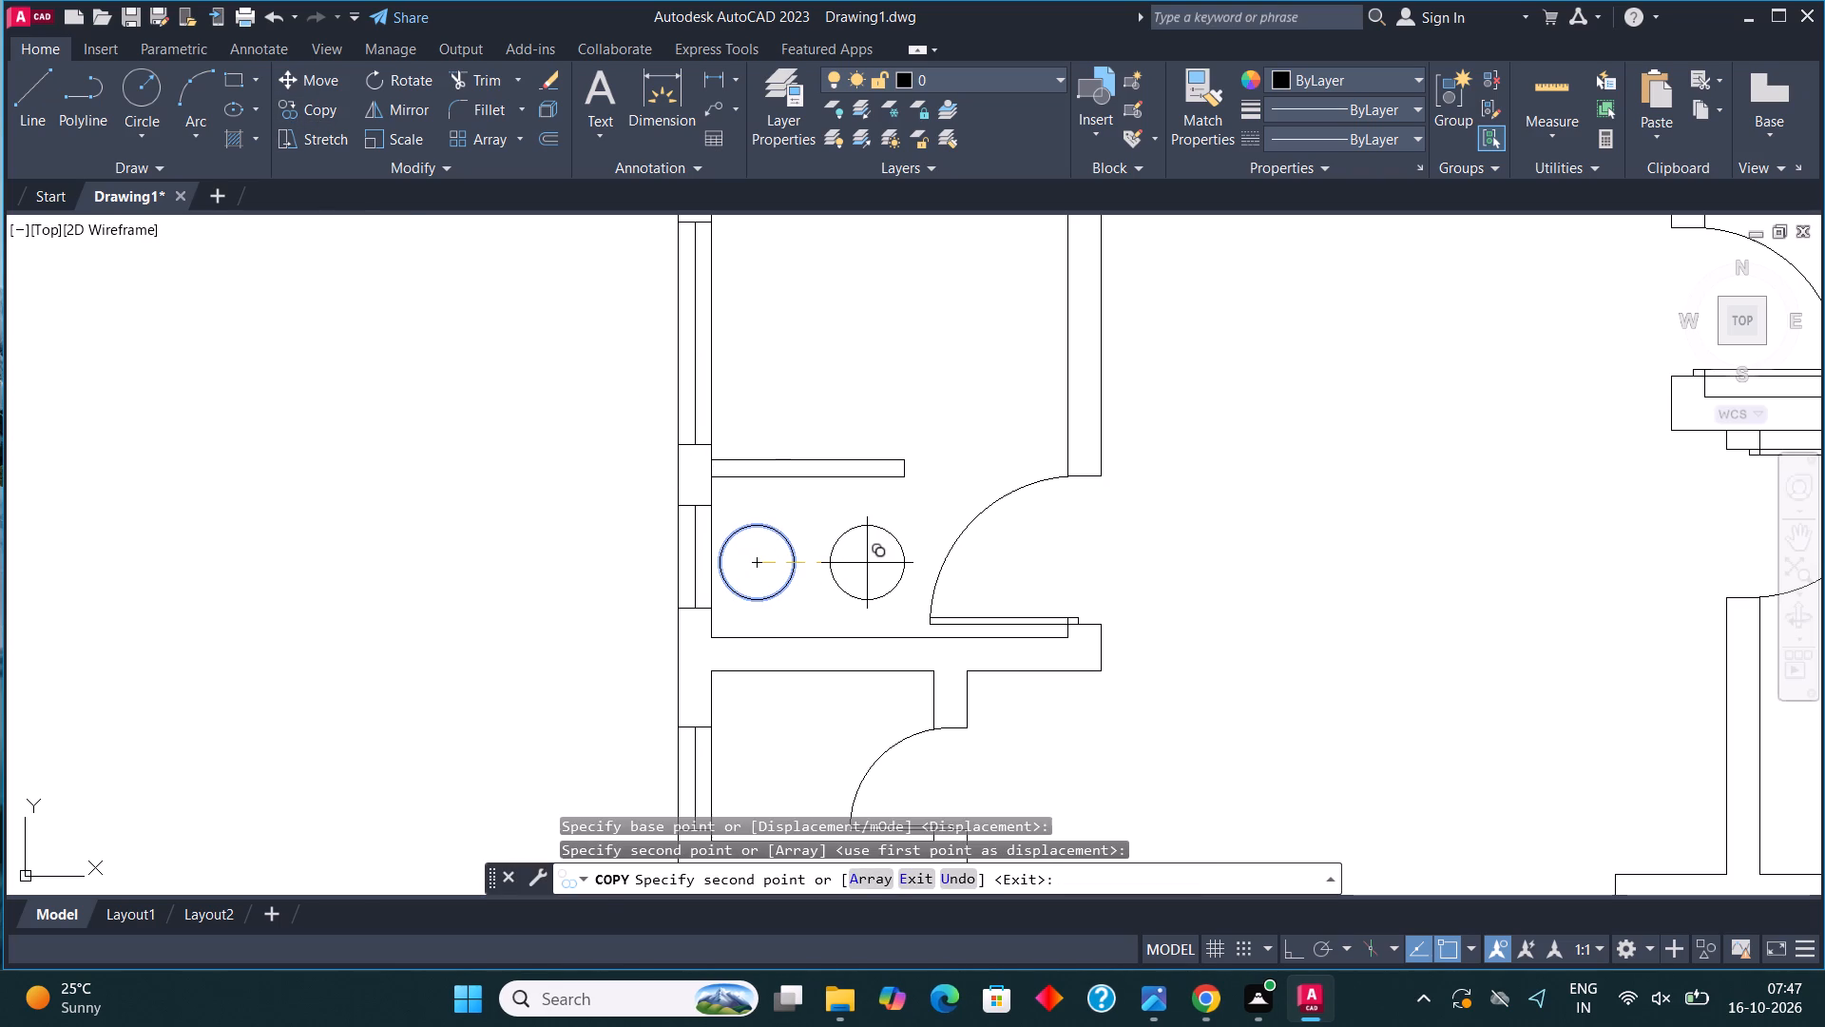
pyautogui.scroll(-2, 679, 600)
pyautogui.press('Escape')
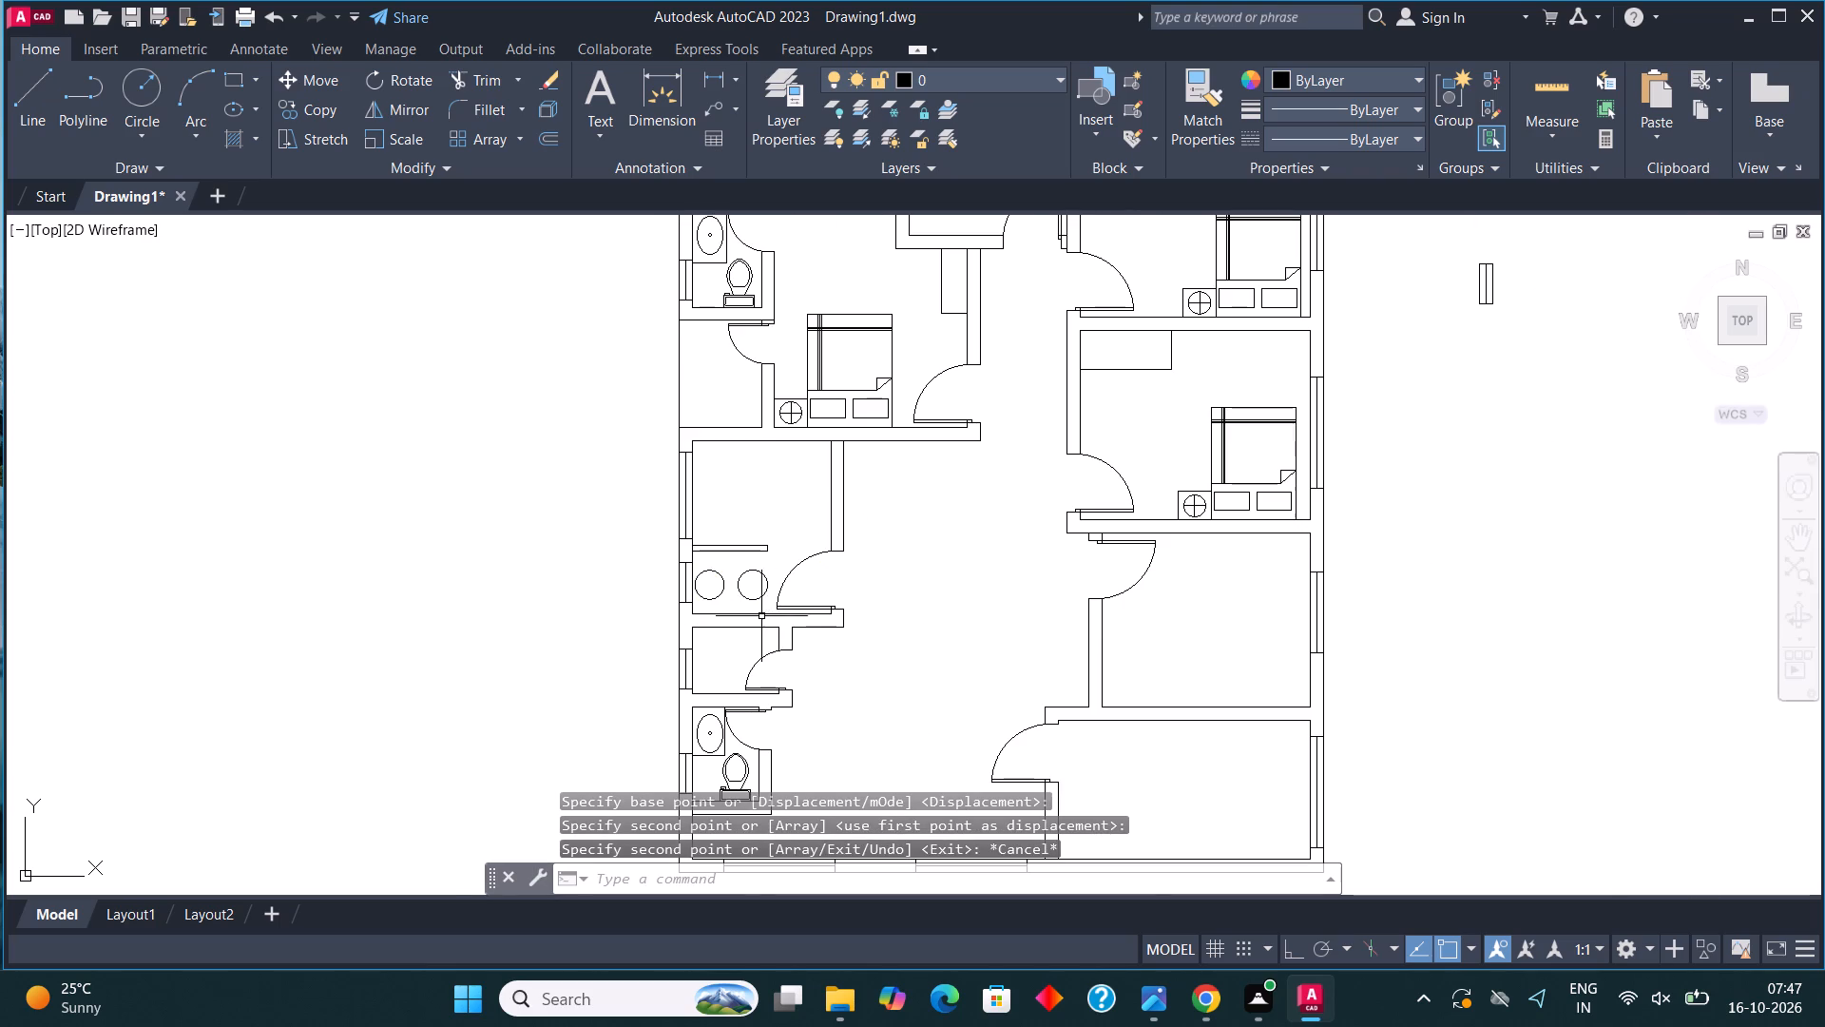
# Move the west circle slightly east, away from the window wall and closer to its copy.
pyautogui.scroll(3, 719, 568)
pyautogui.click(715, 562)
pyautogui.click(648, 680)
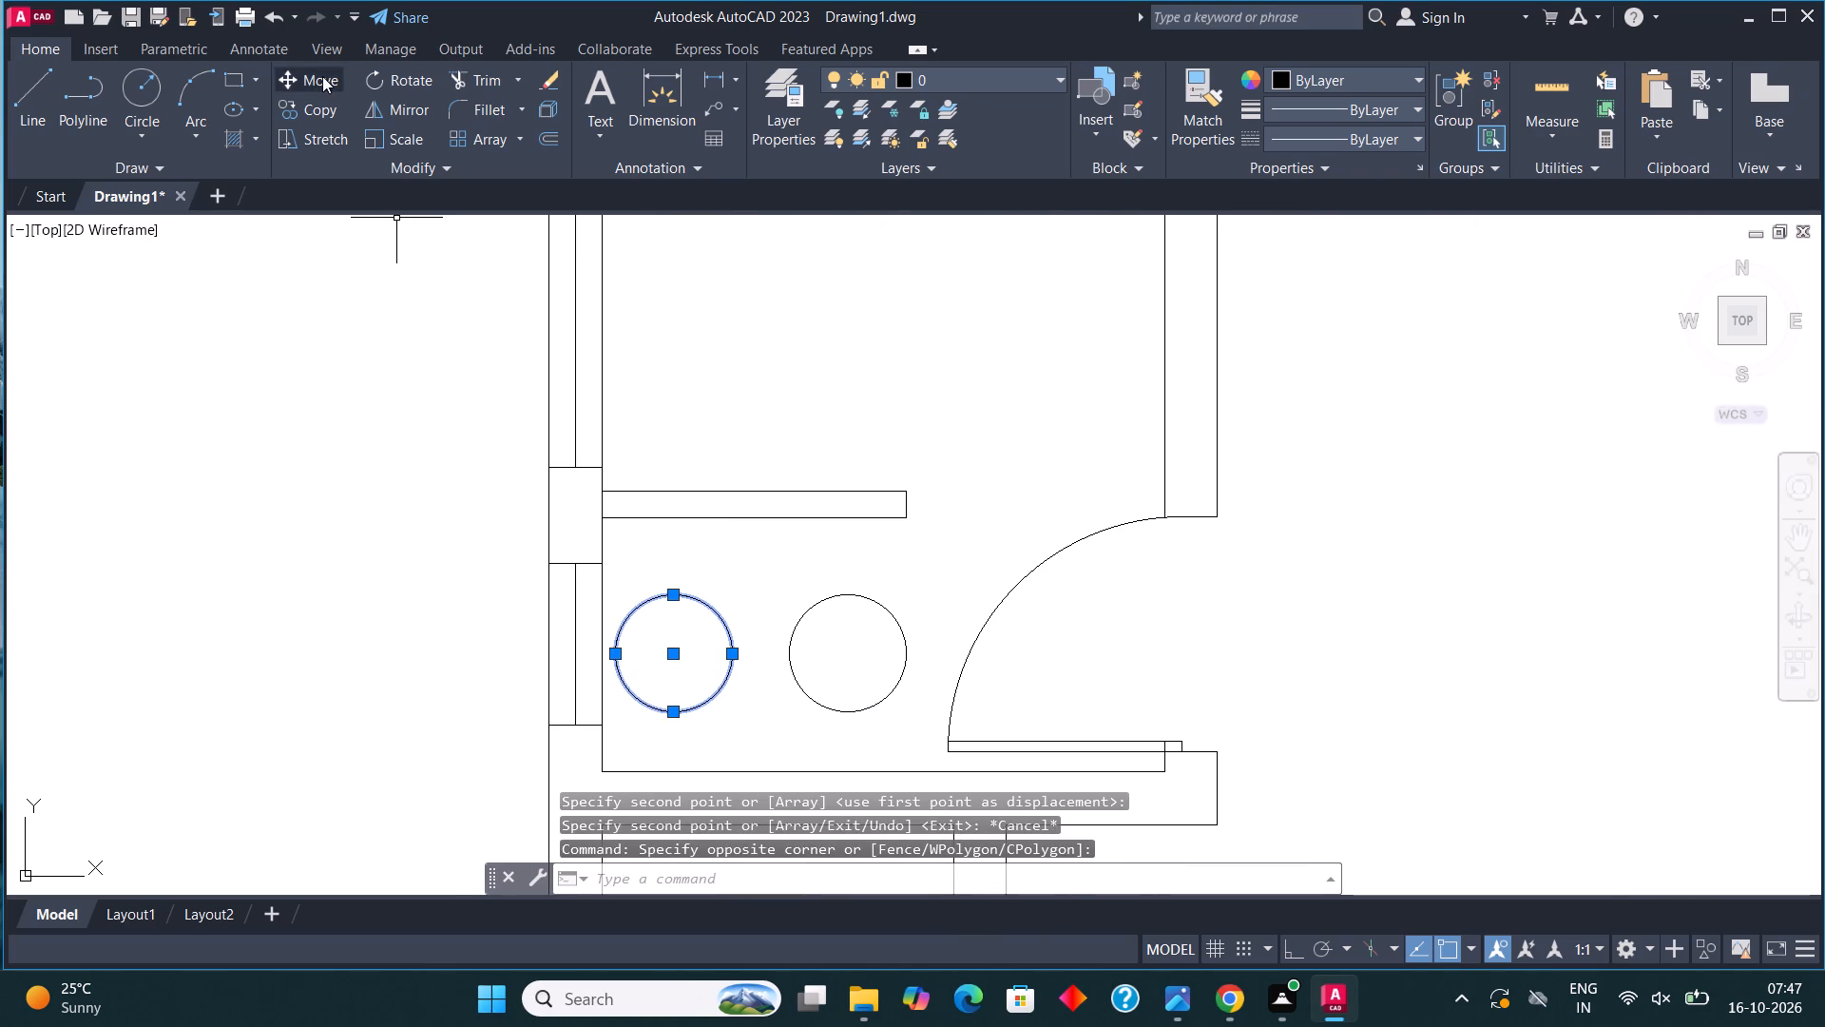
pyautogui.click(322, 76)
pyautogui.click(671, 648)
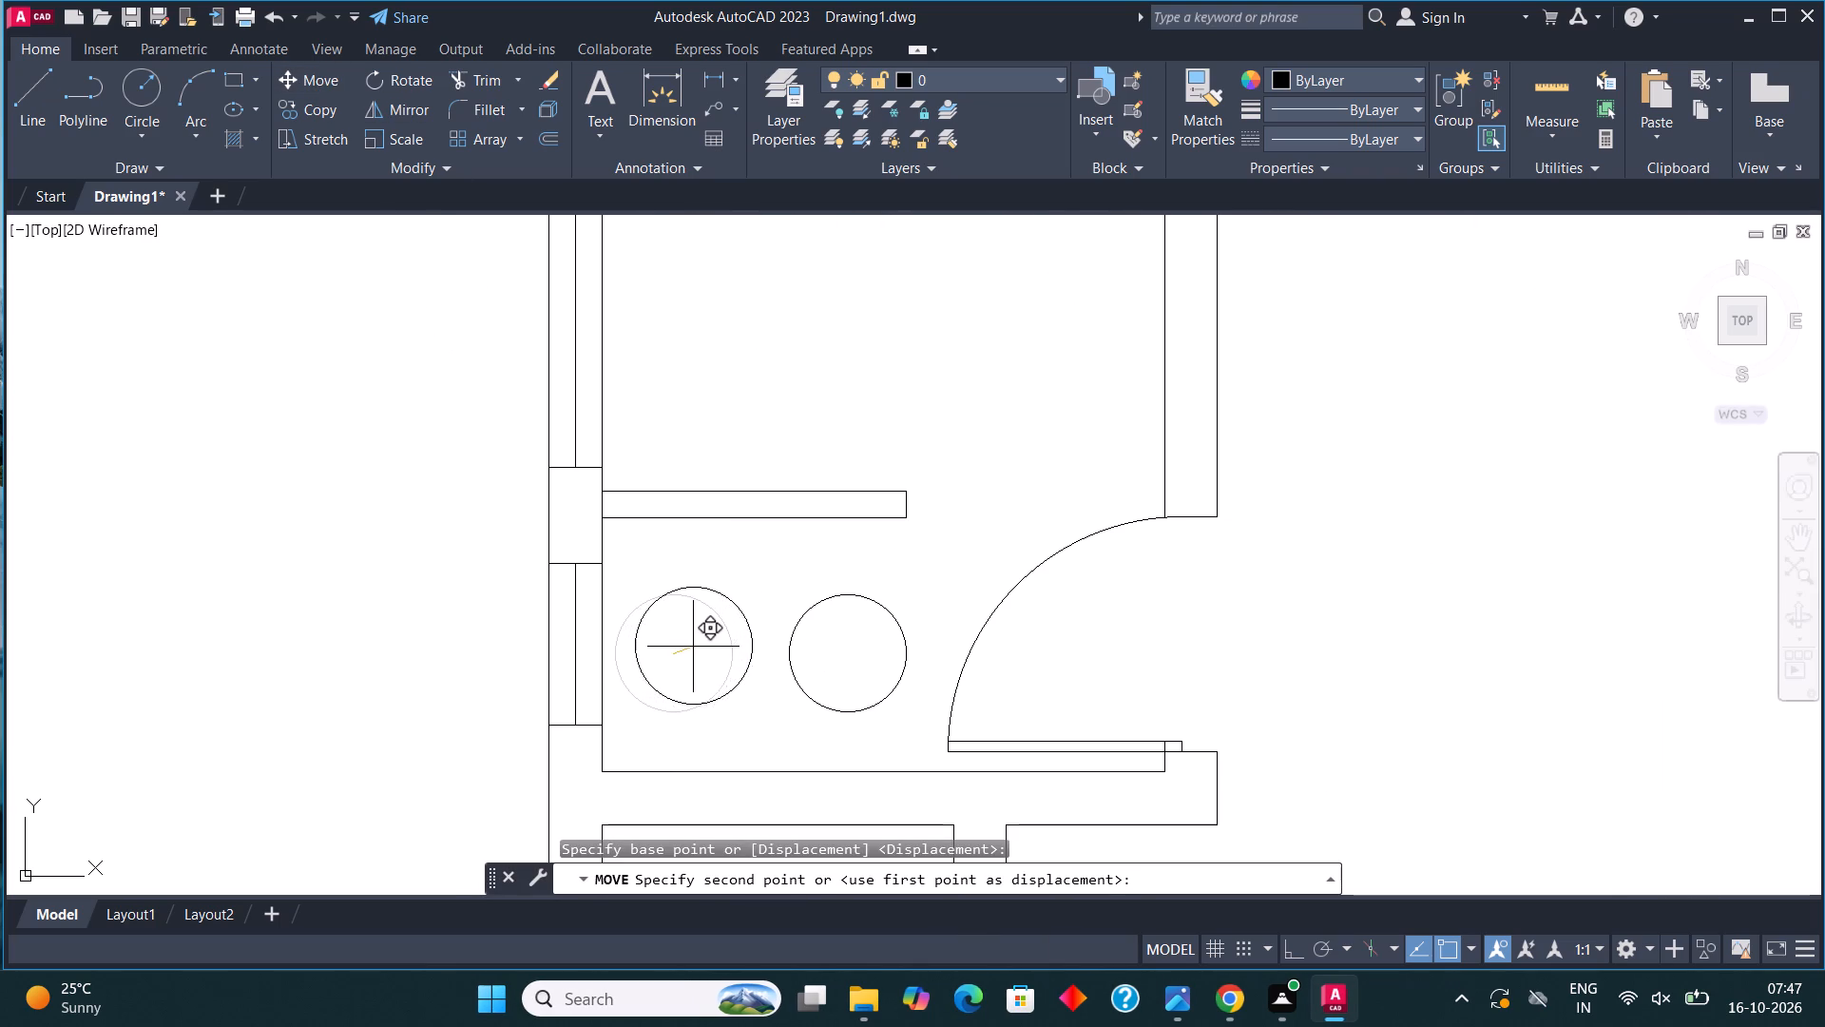
pyautogui.click(699, 651)
pyautogui.scroll(-2, 771, 473)
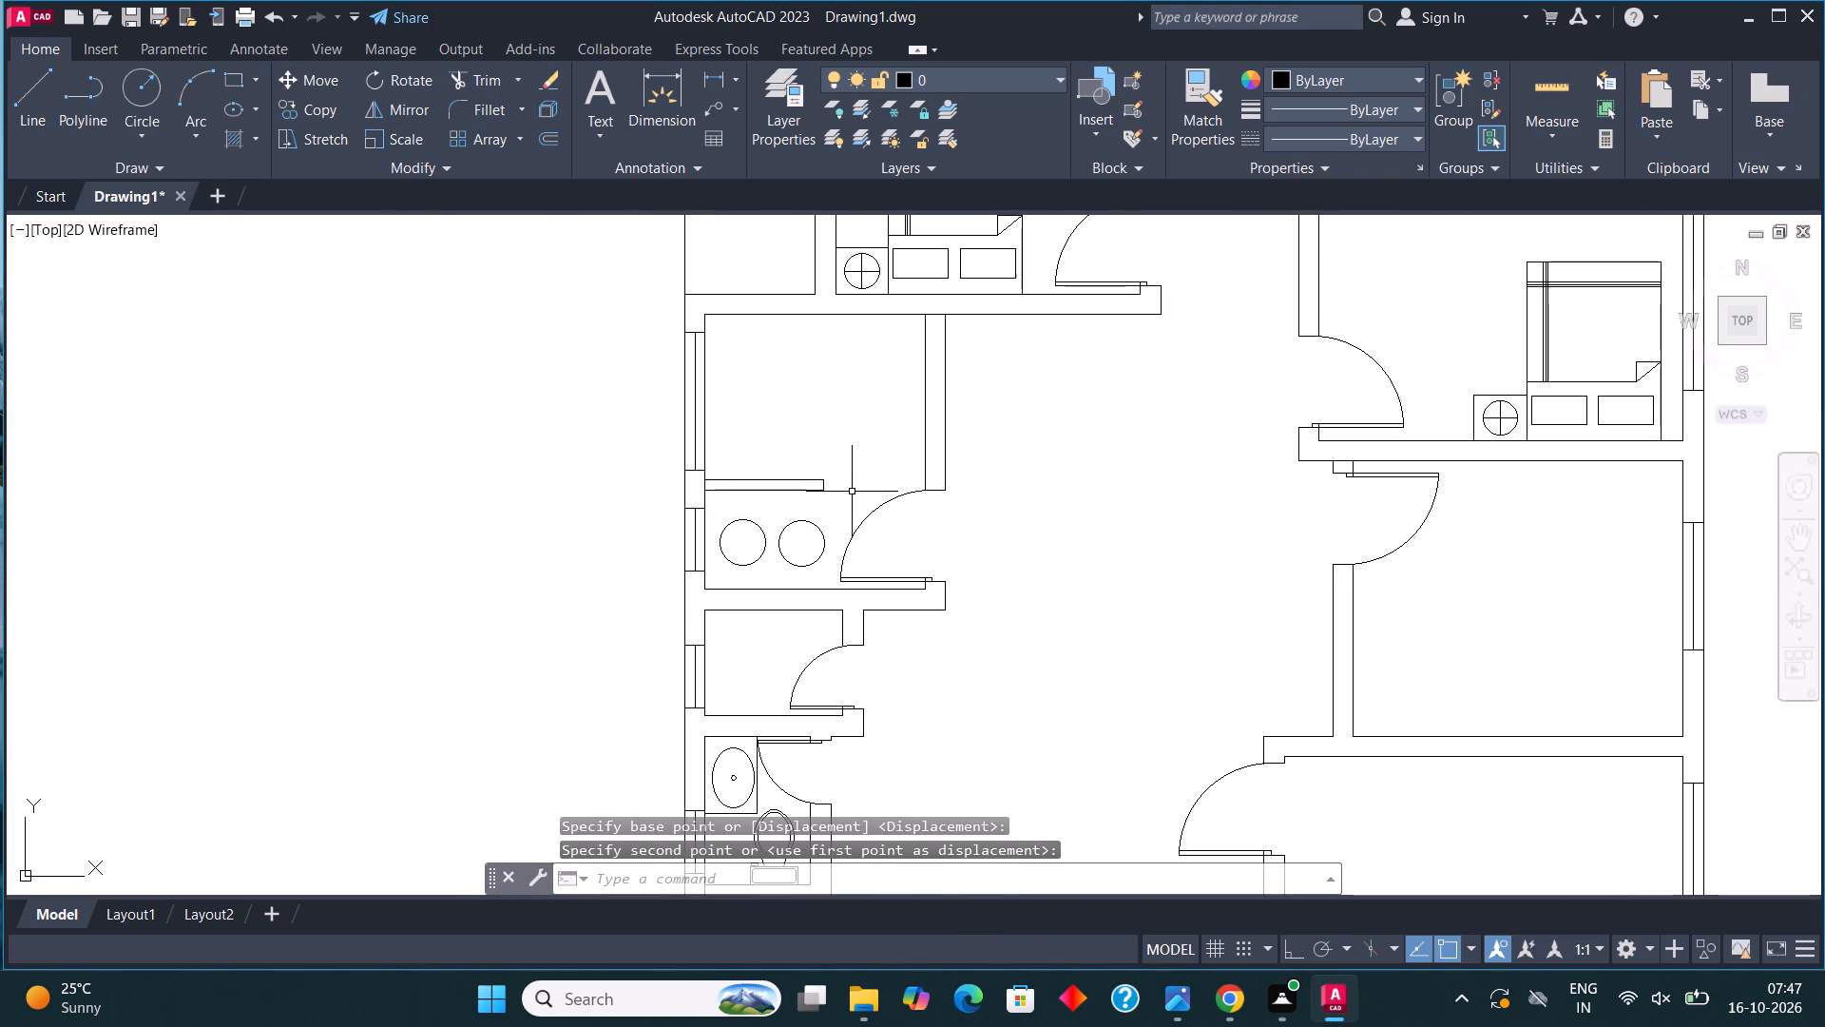
# Shorten the frame of the western window in the south wall by stretching its east edge westward.
pyautogui.moveTo(862, 671); pyautogui.dragTo(875, 507, button='middle')
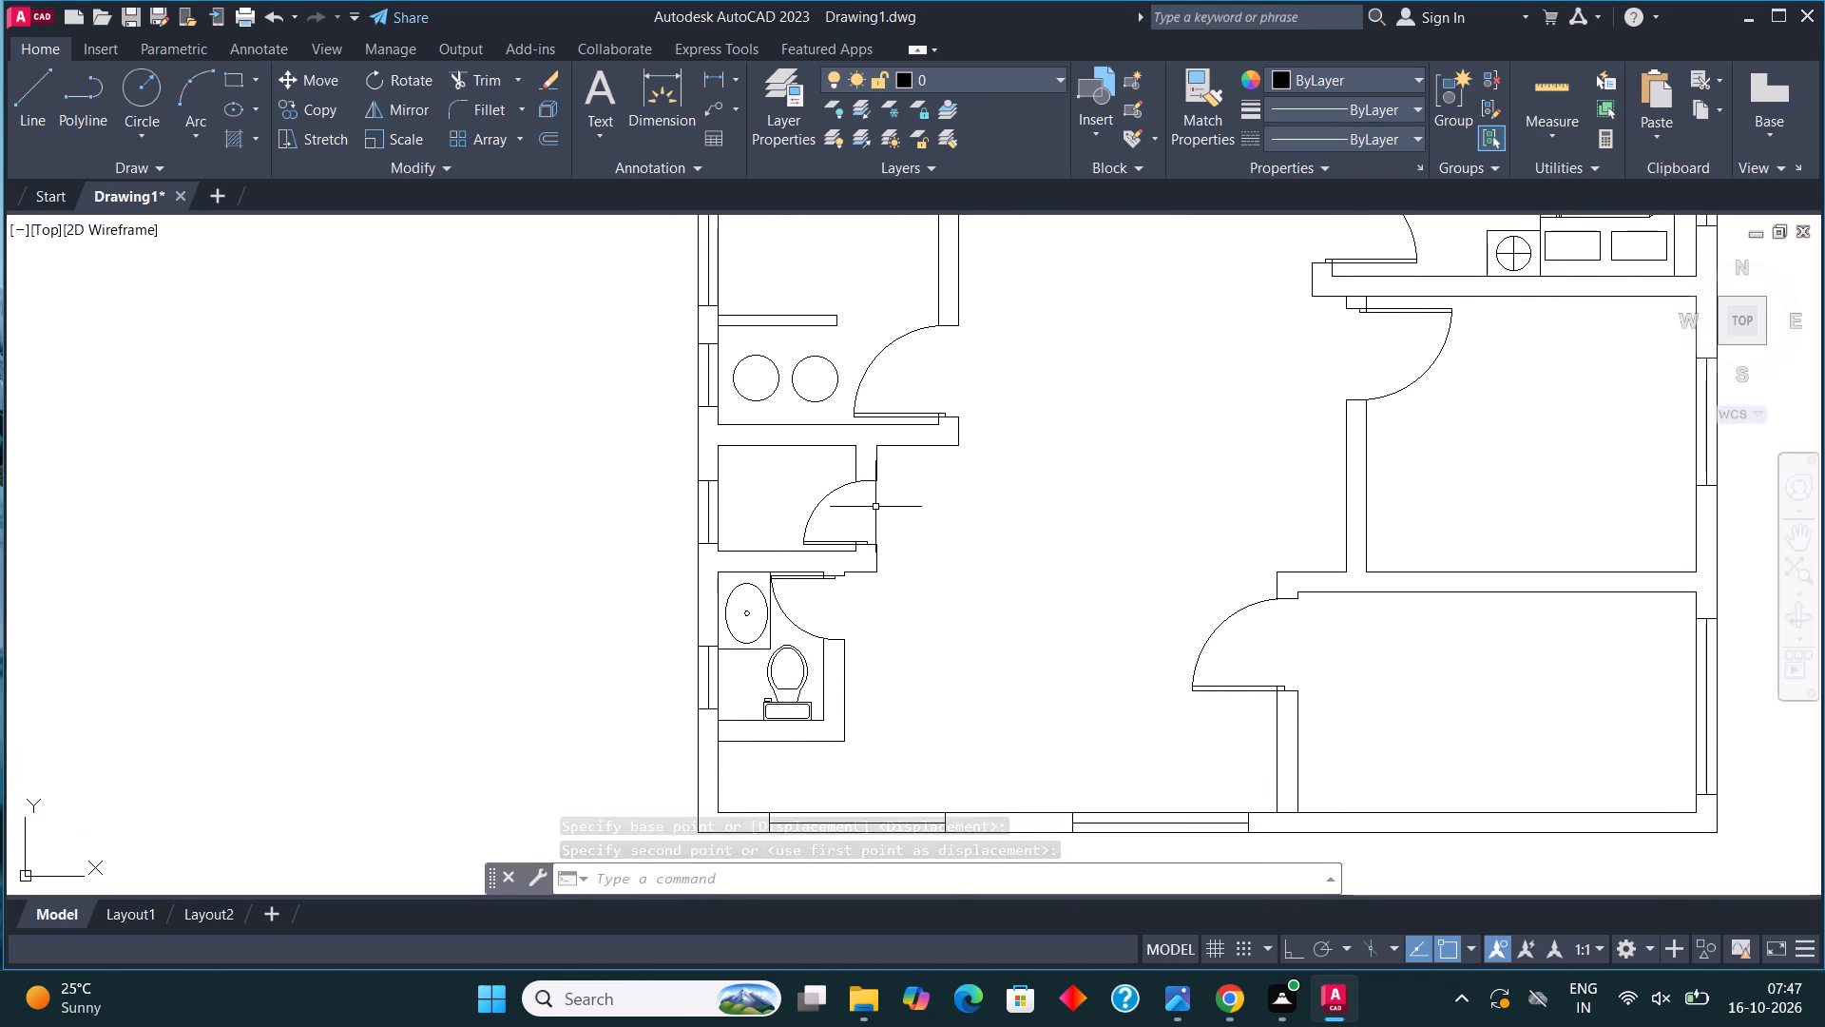
pyautogui.scroll(-1, 690, 632)
pyautogui.scroll(1, 874, 675)
pyautogui.moveTo(863, 668); pyautogui.dragTo(830, 615, button='middle')
pyautogui.scroll(1, 848, 660)
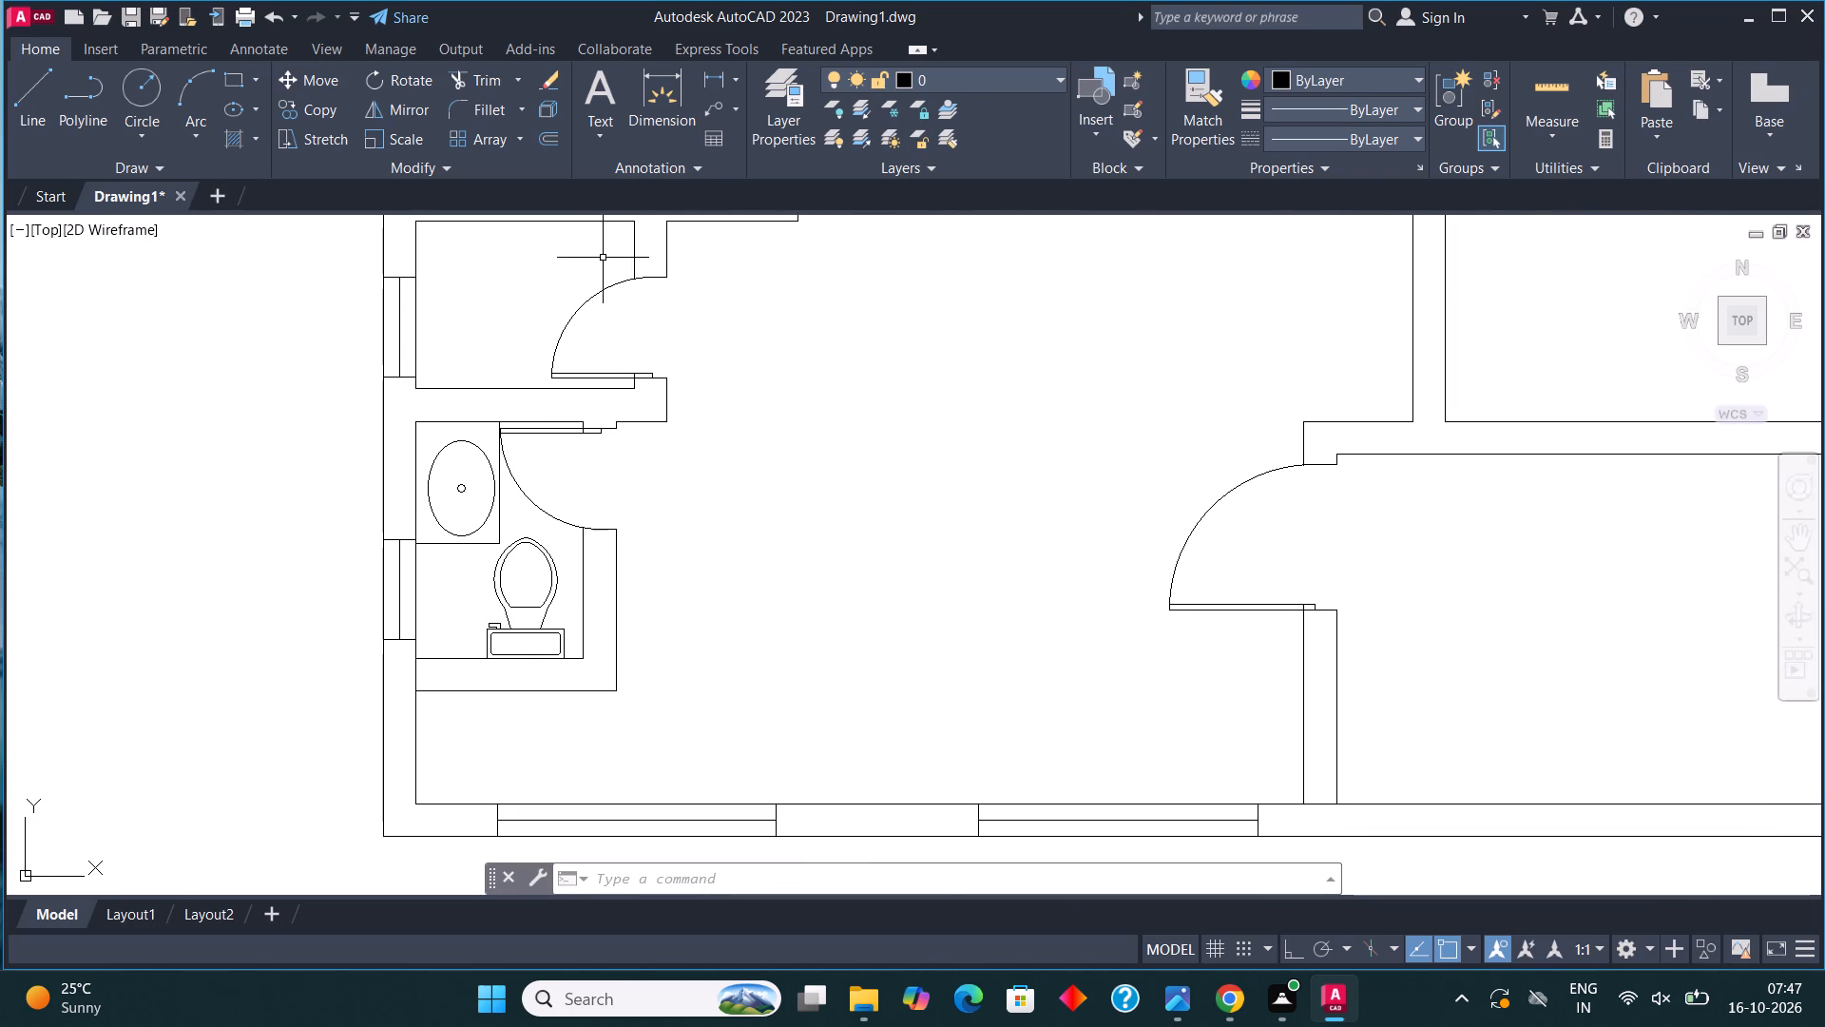
pyautogui.click(790, 828)
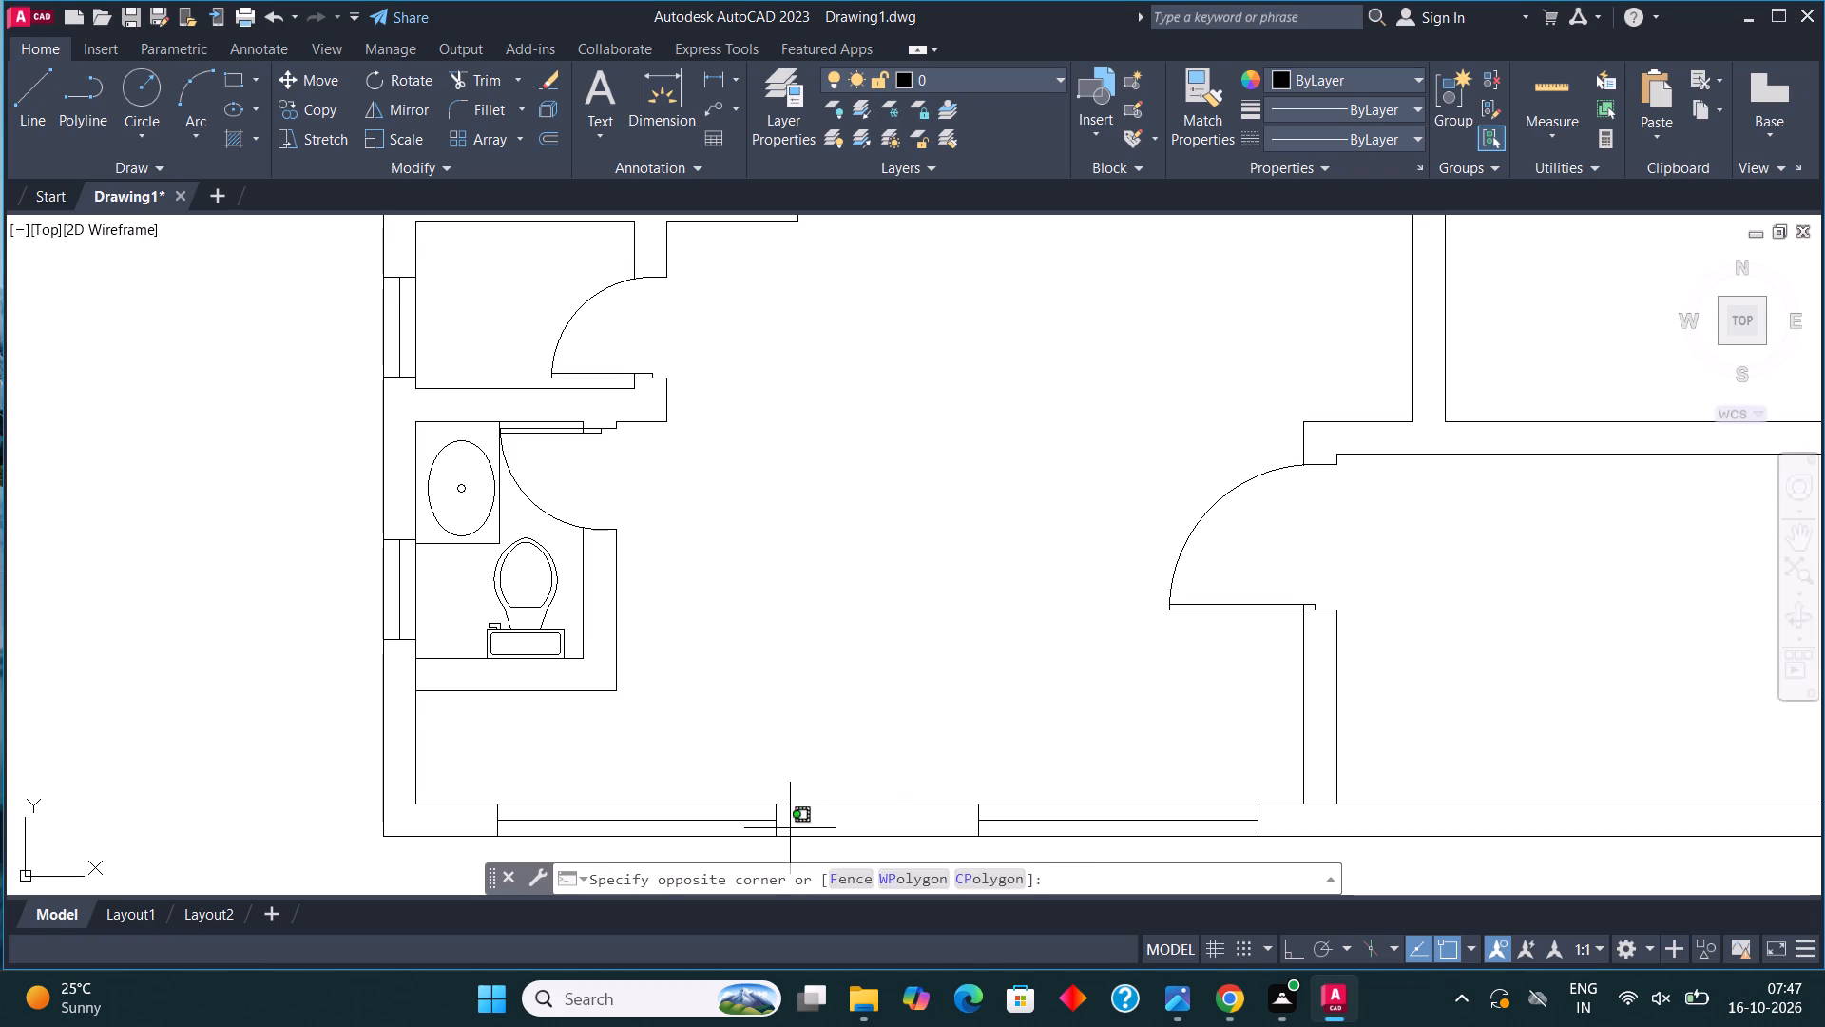
pyautogui.click(692, 828)
pyautogui.scroll(2, 750, 841)
pyautogui.scroll(-2, 822, 698)
pyautogui.scroll(2, 810, 801)
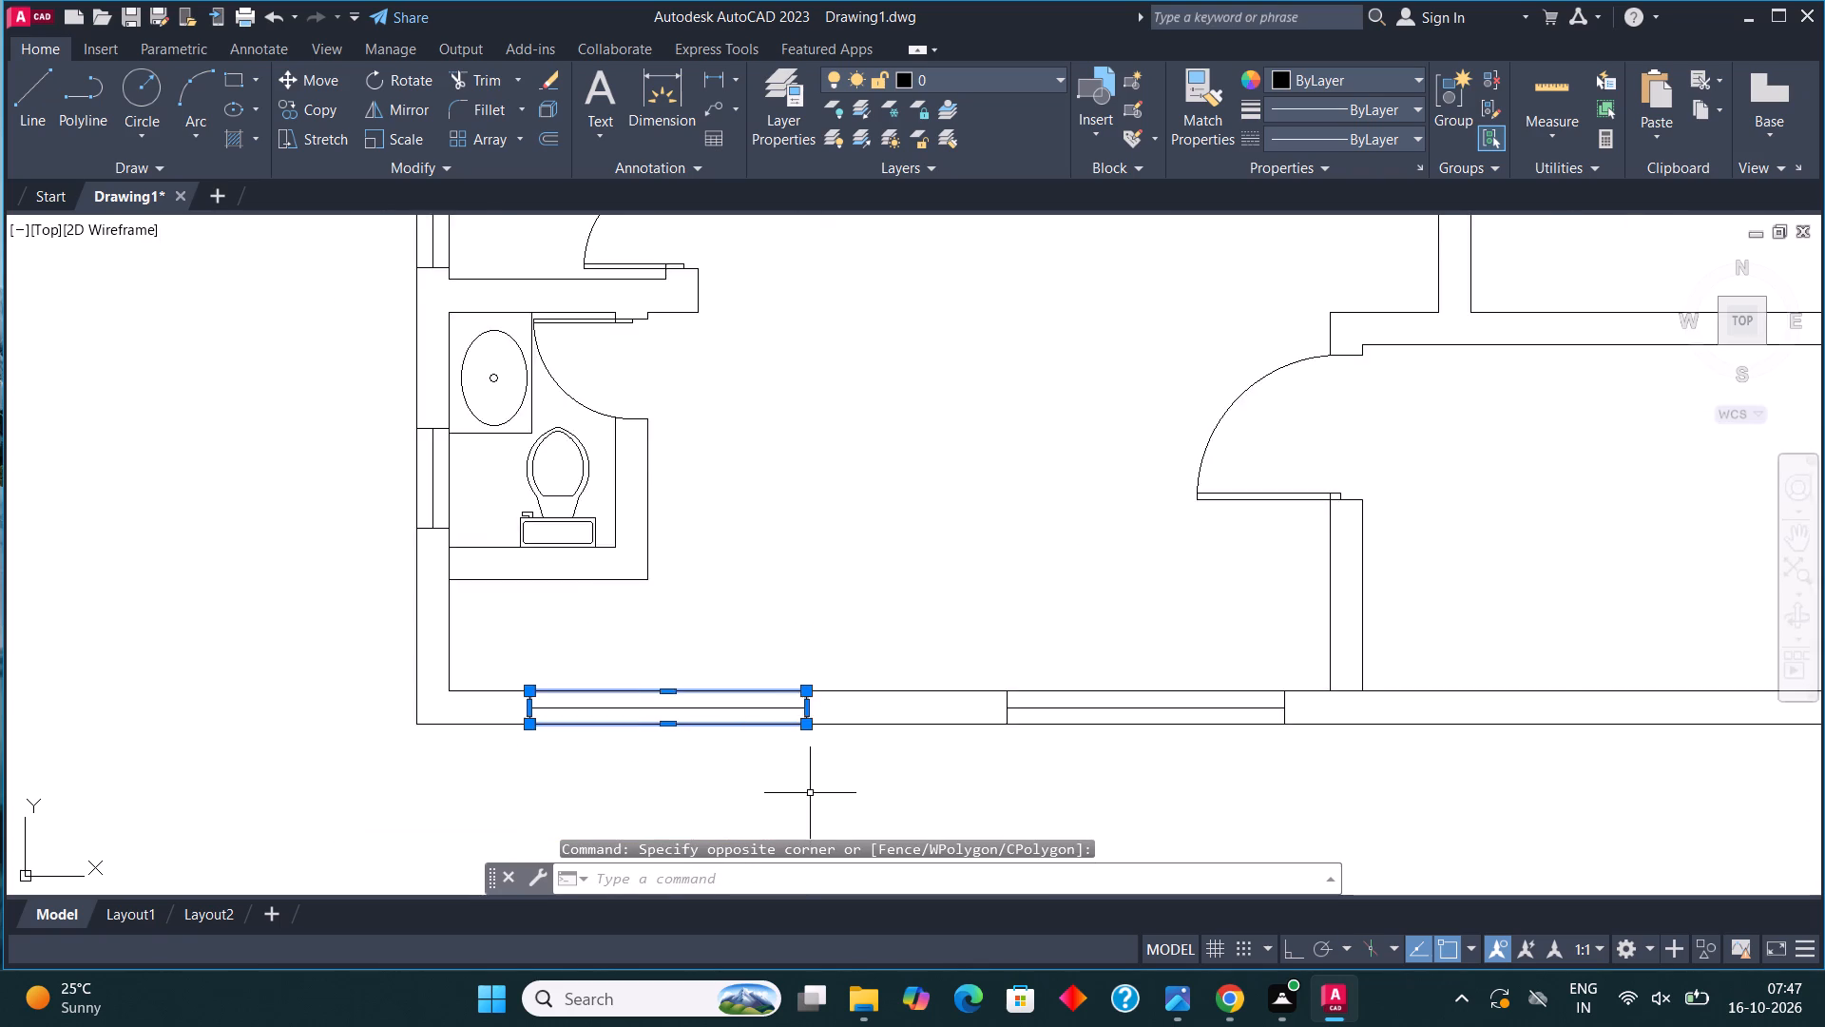
pyautogui.click(801, 665)
pyautogui.click(704, 657)
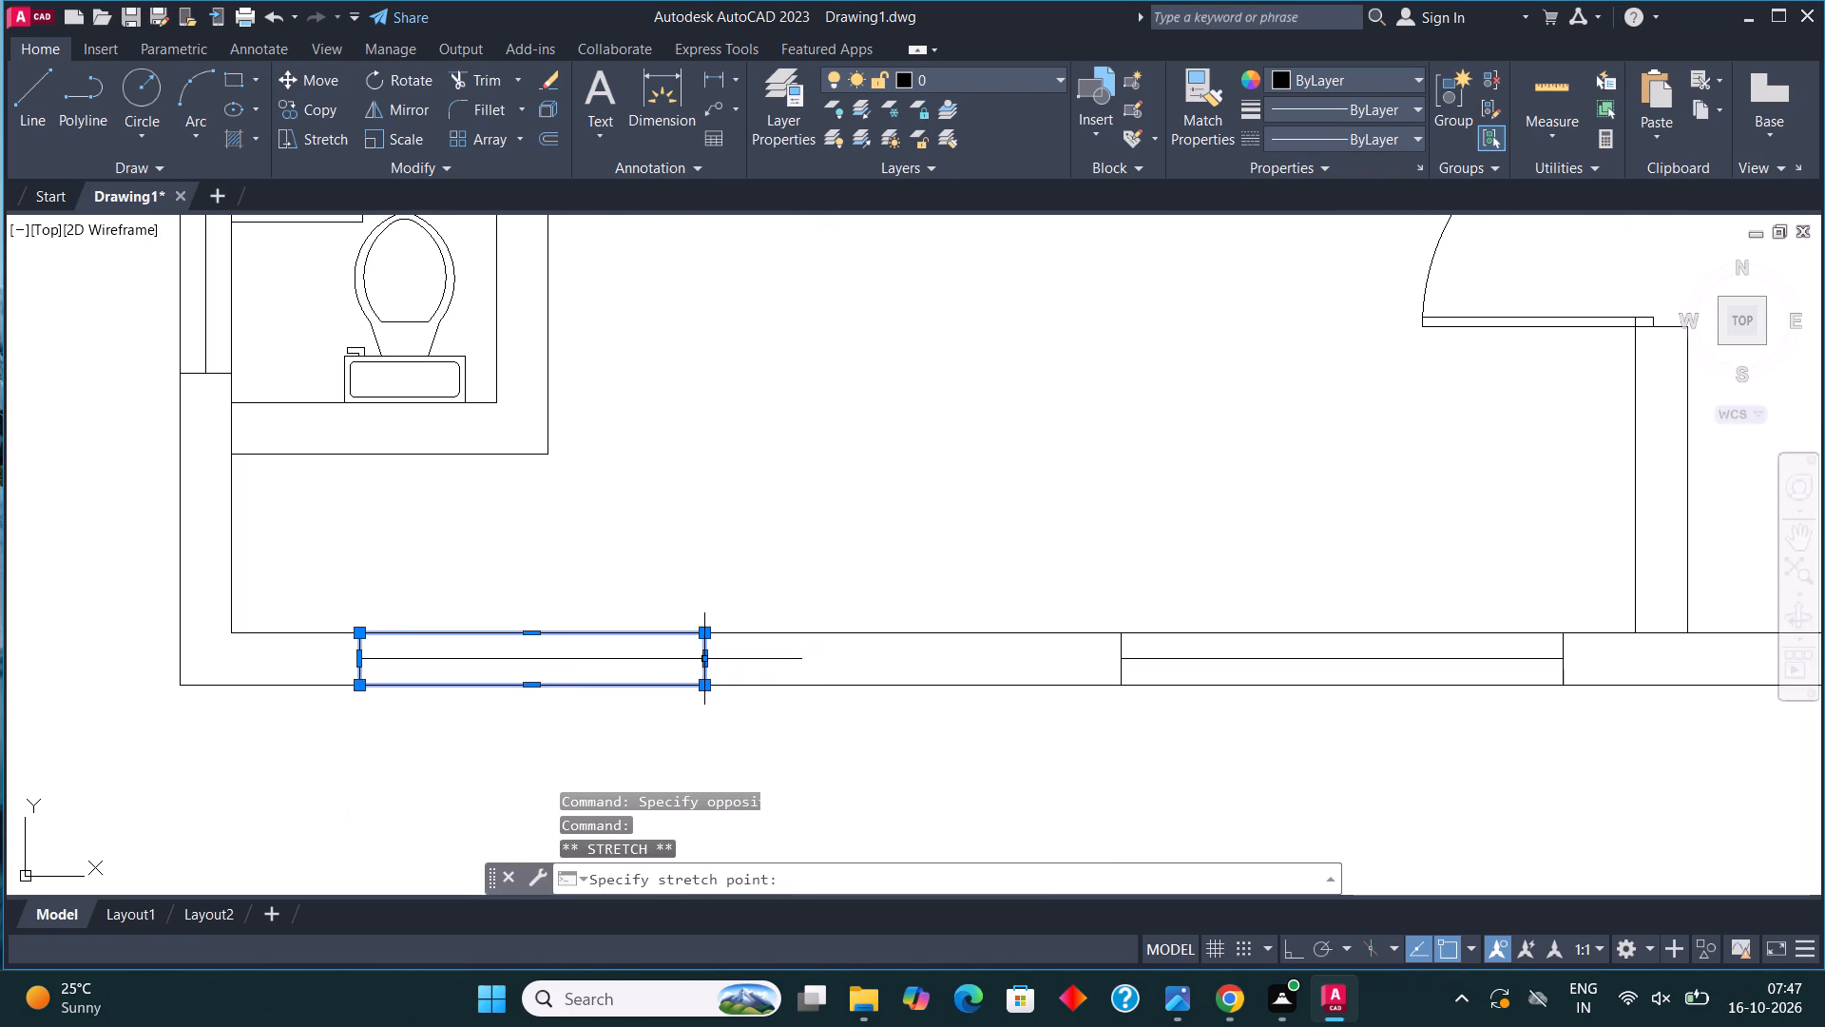
pyautogui.press('Escape')
# Shorten the frame of the other south wall window by stretching its west edge eastward.
pyautogui.click(1149, 657)
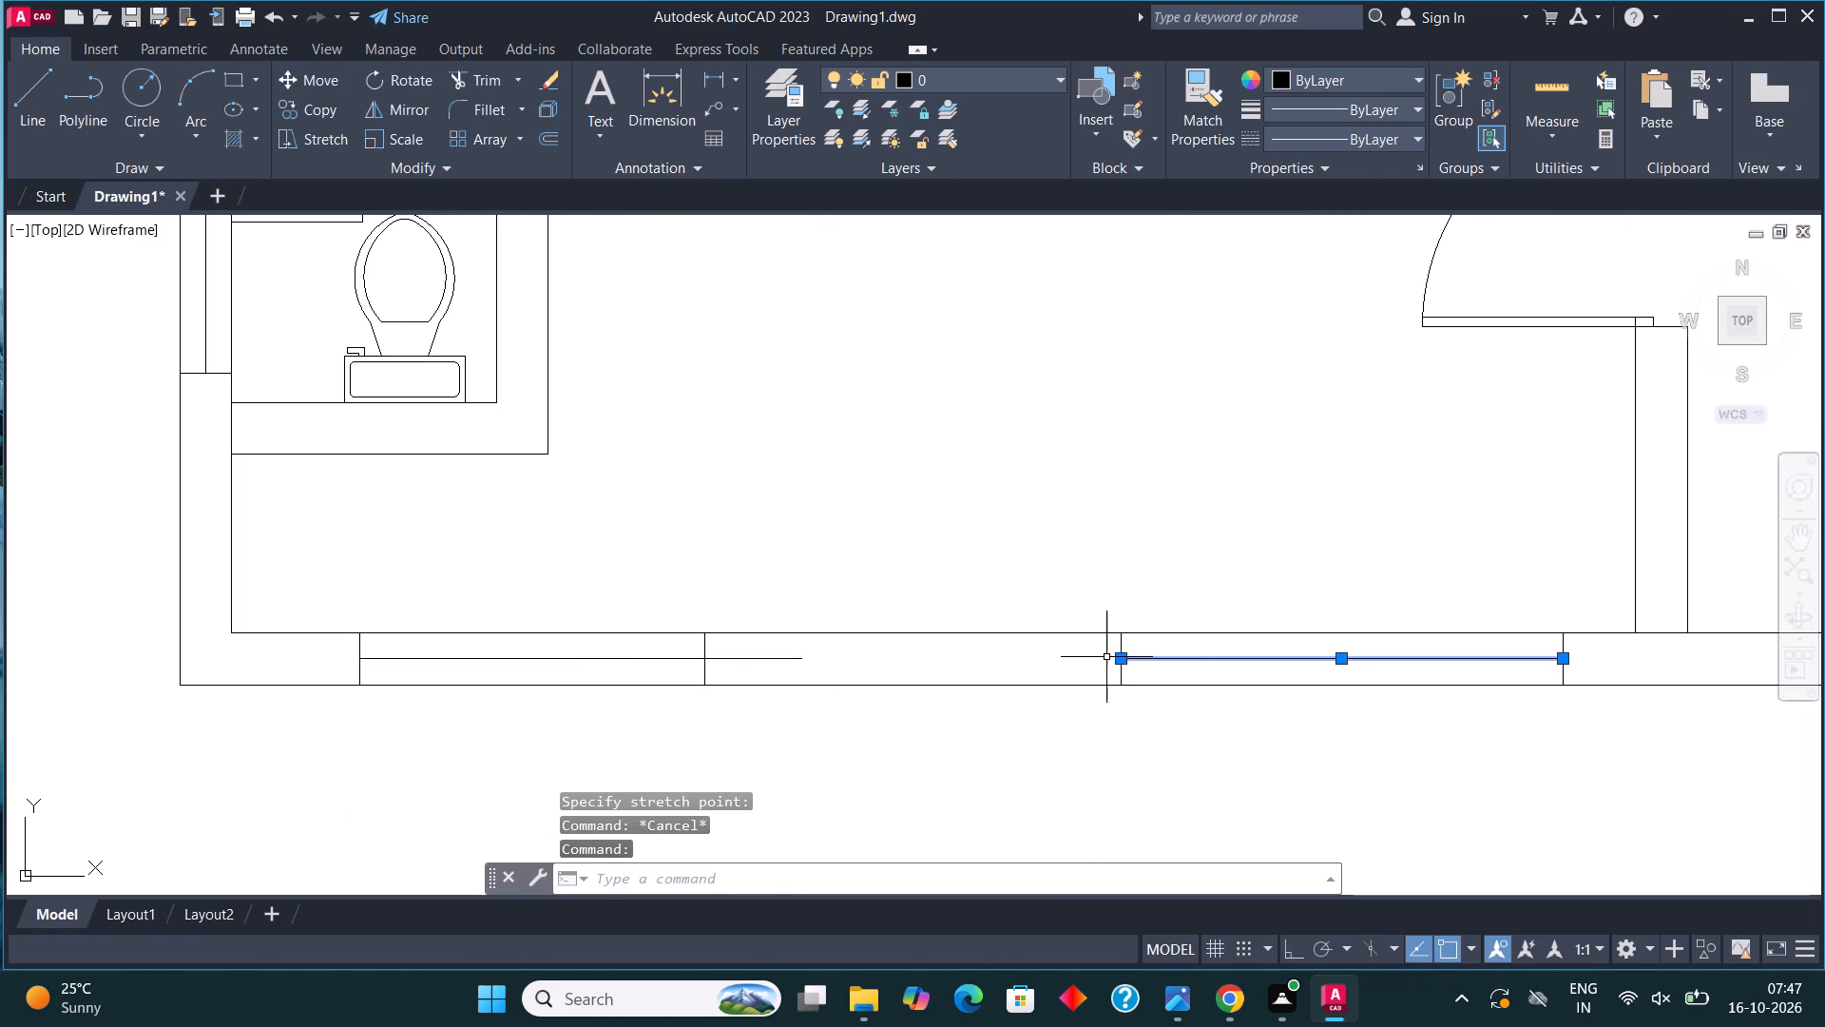
pyautogui.press('Escape')
pyautogui.click(1124, 672)
pyautogui.click(1124, 659)
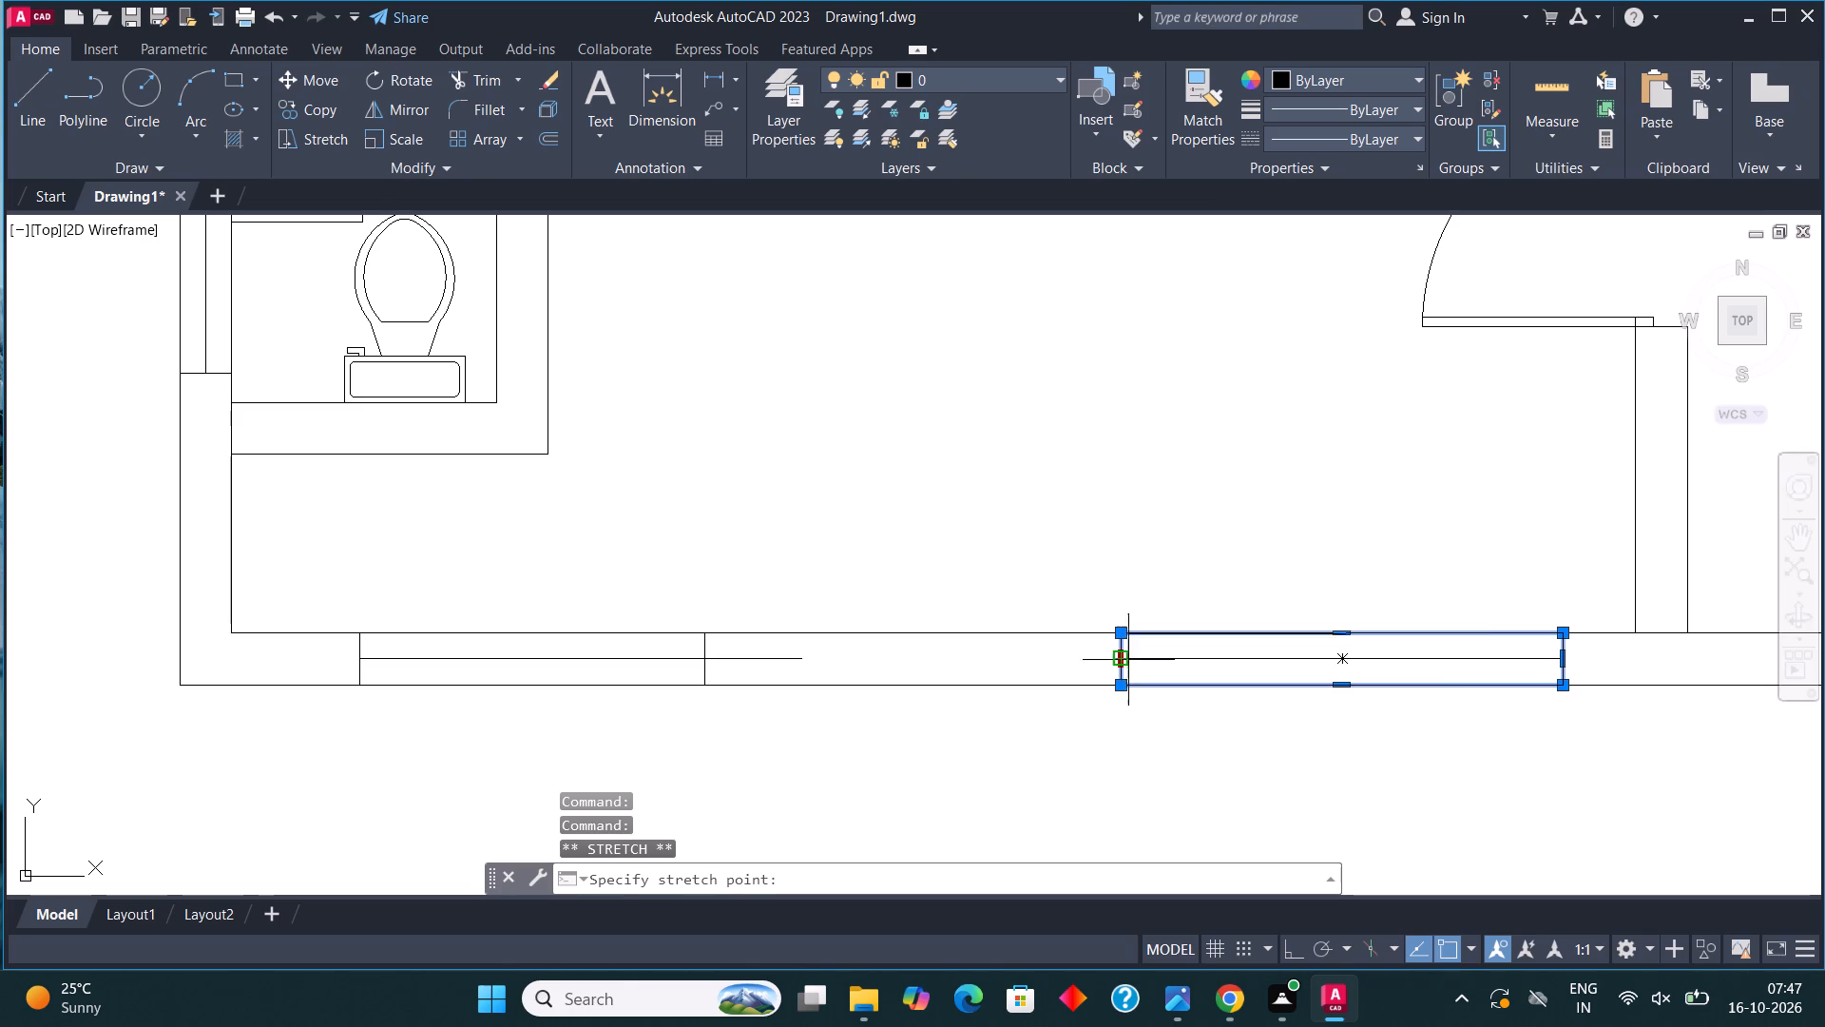
pyautogui.click(1208, 660)
pyautogui.press('Escape')
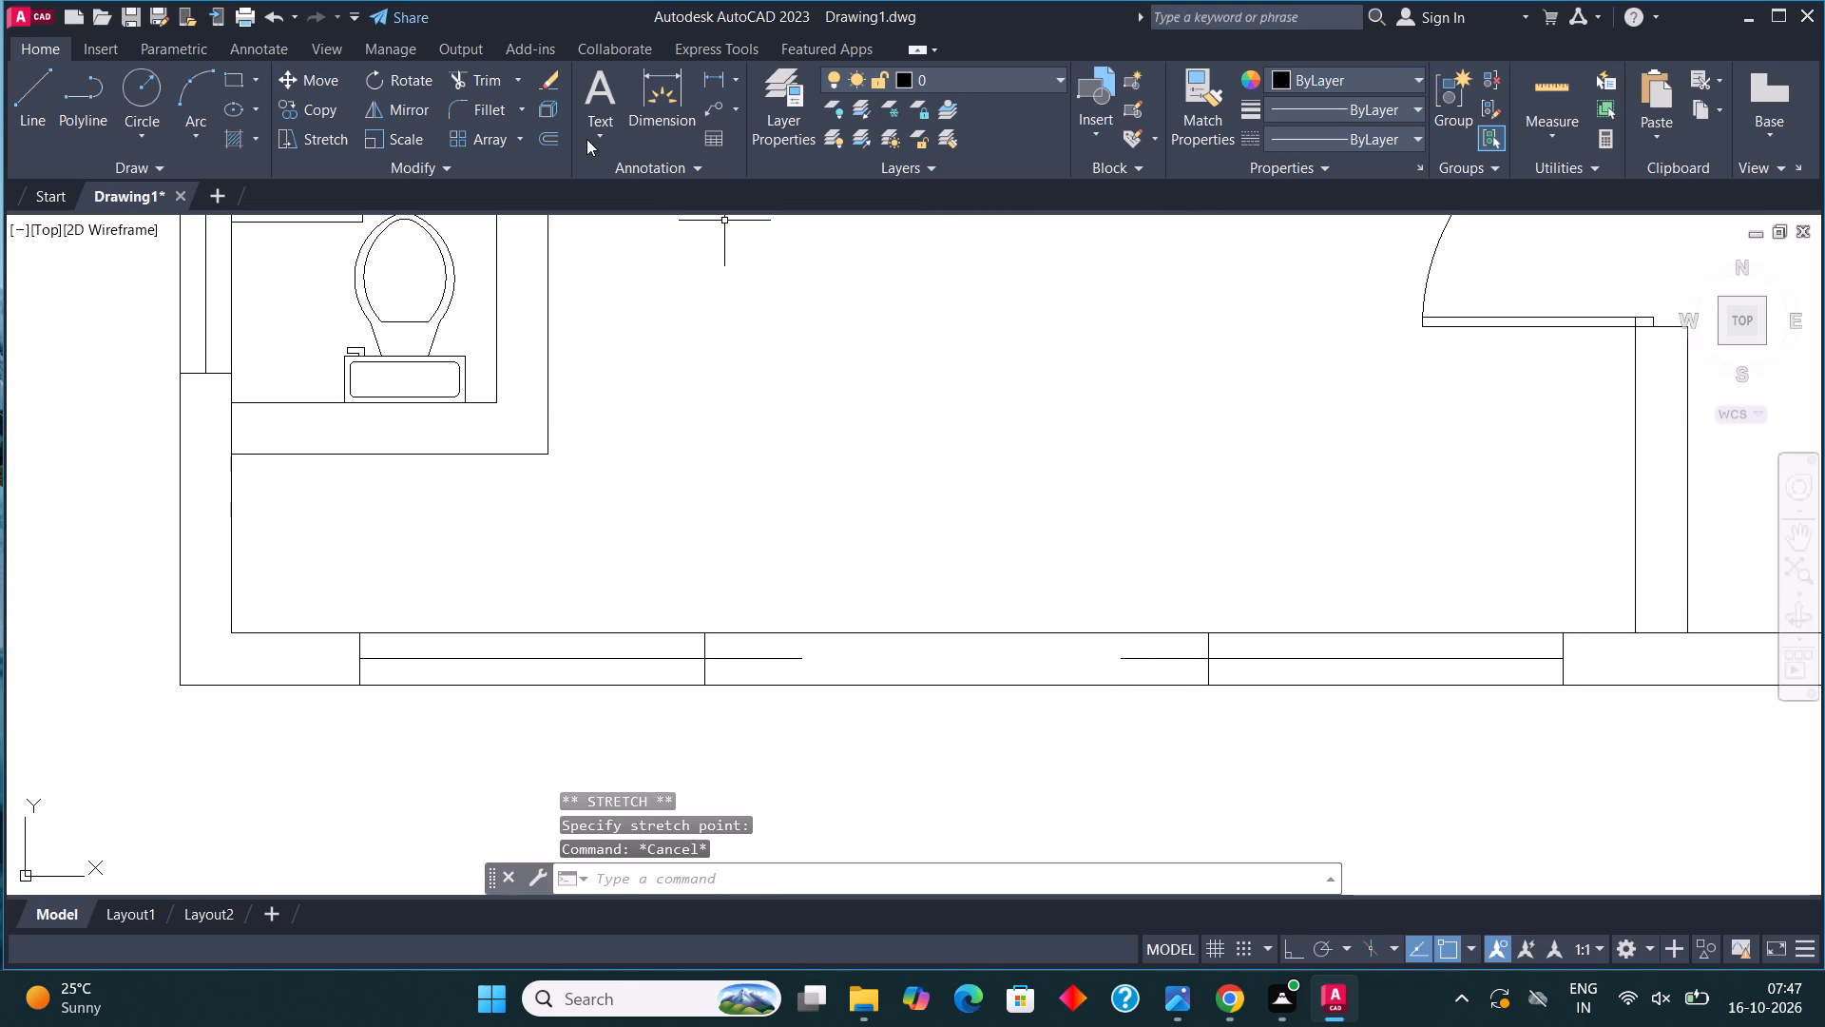
# Trim the centre lines that extend beyond the shortened ends of both south wall windows.
pyautogui.click(478, 70)
pyautogui.click(733, 671)
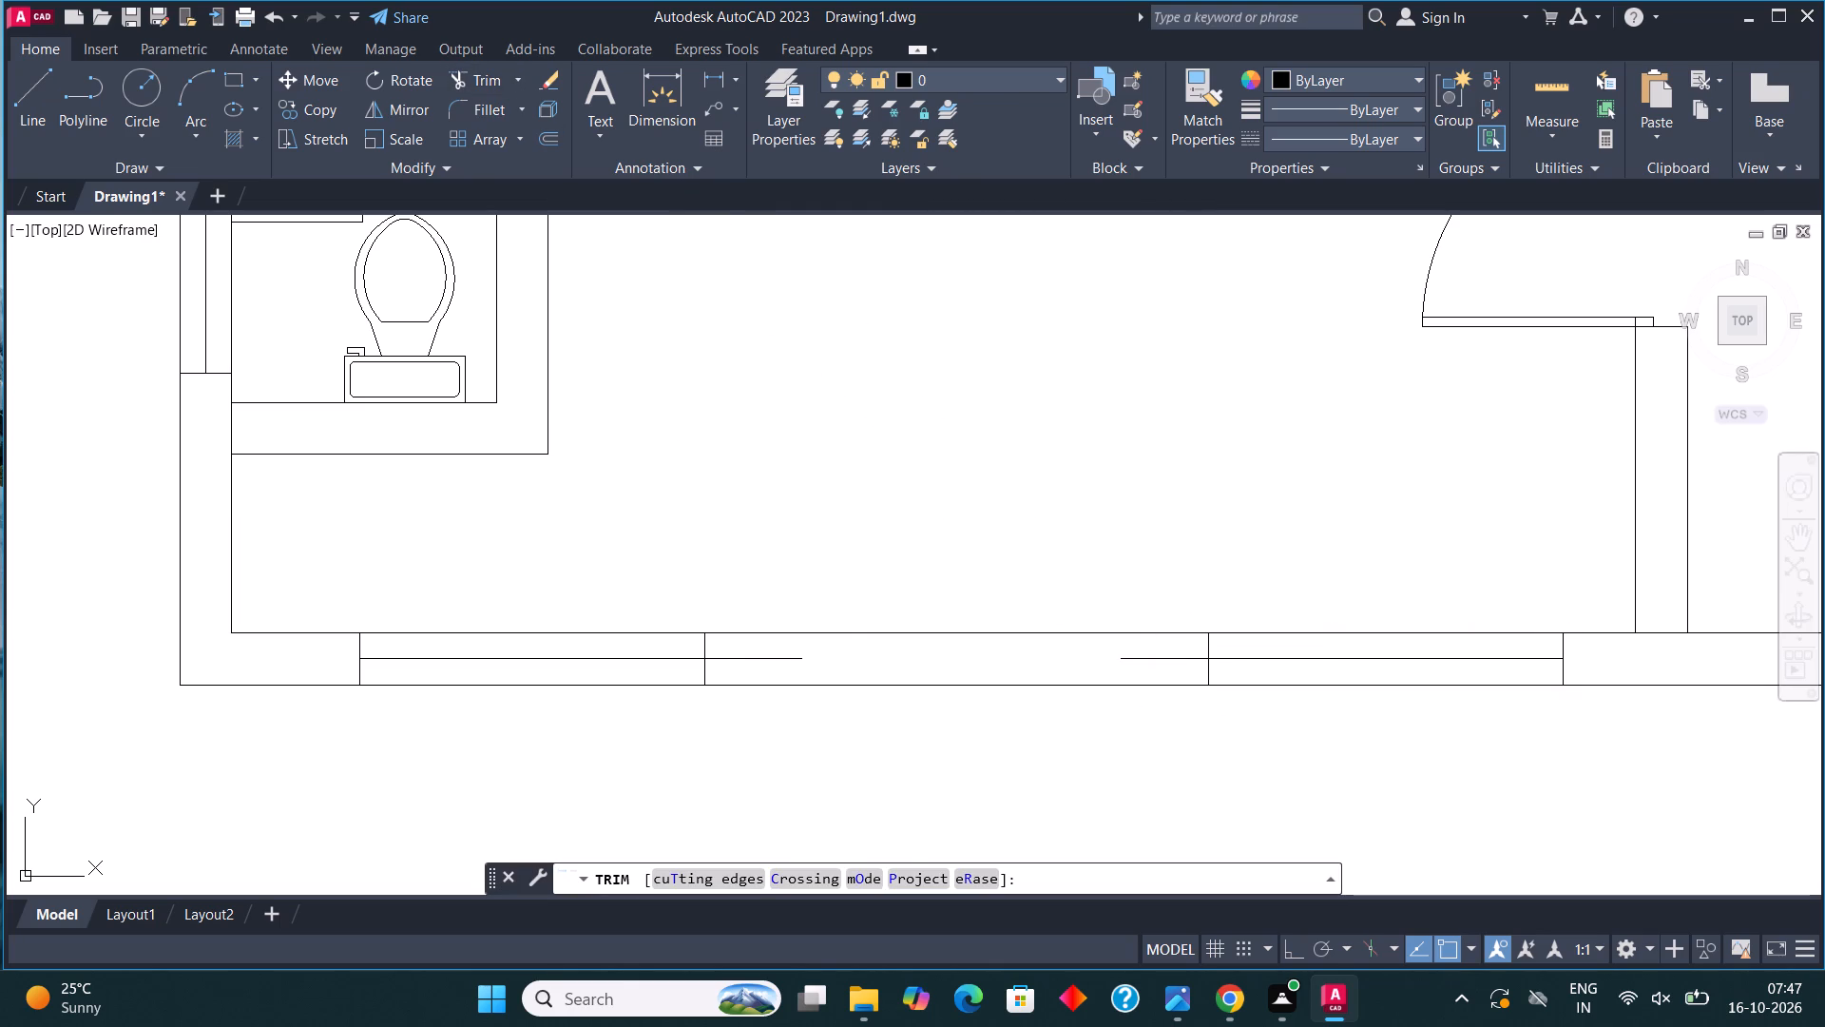
pyautogui.click(844, 652)
pyautogui.click(776, 659)
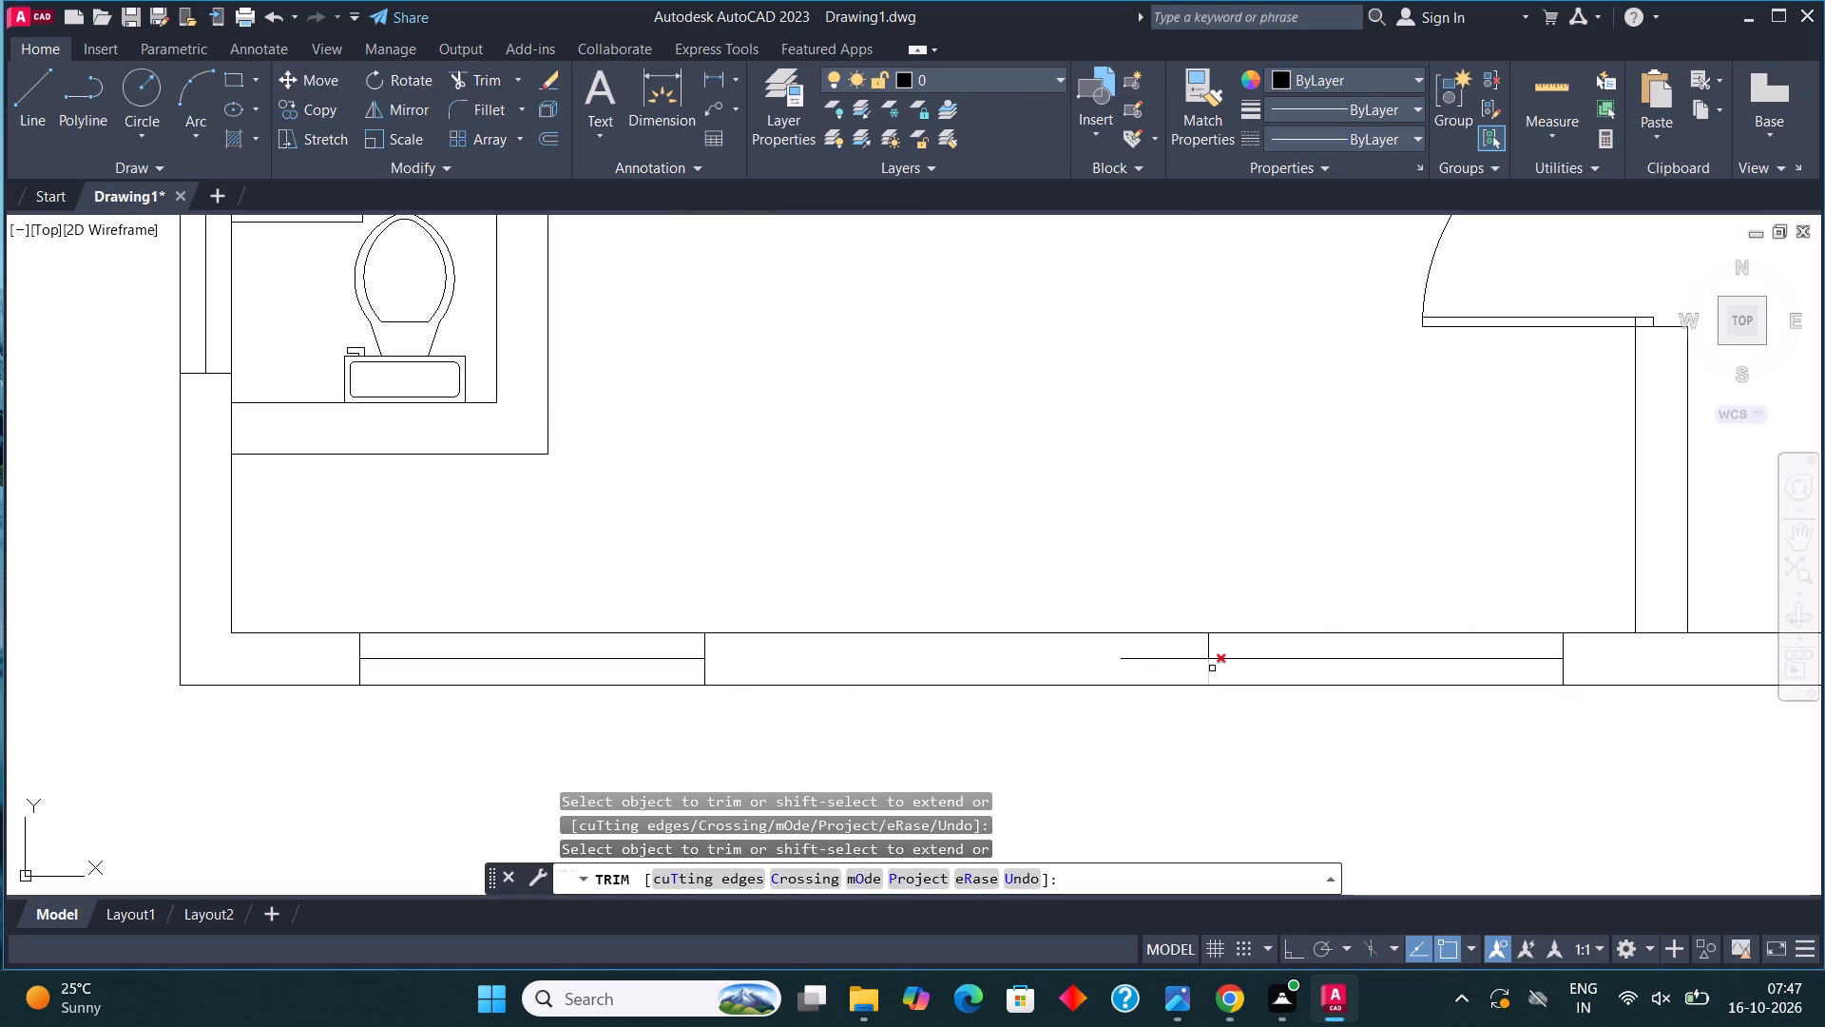
pyautogui.click(1128, 654)
pyautogui.click(1146, 666)
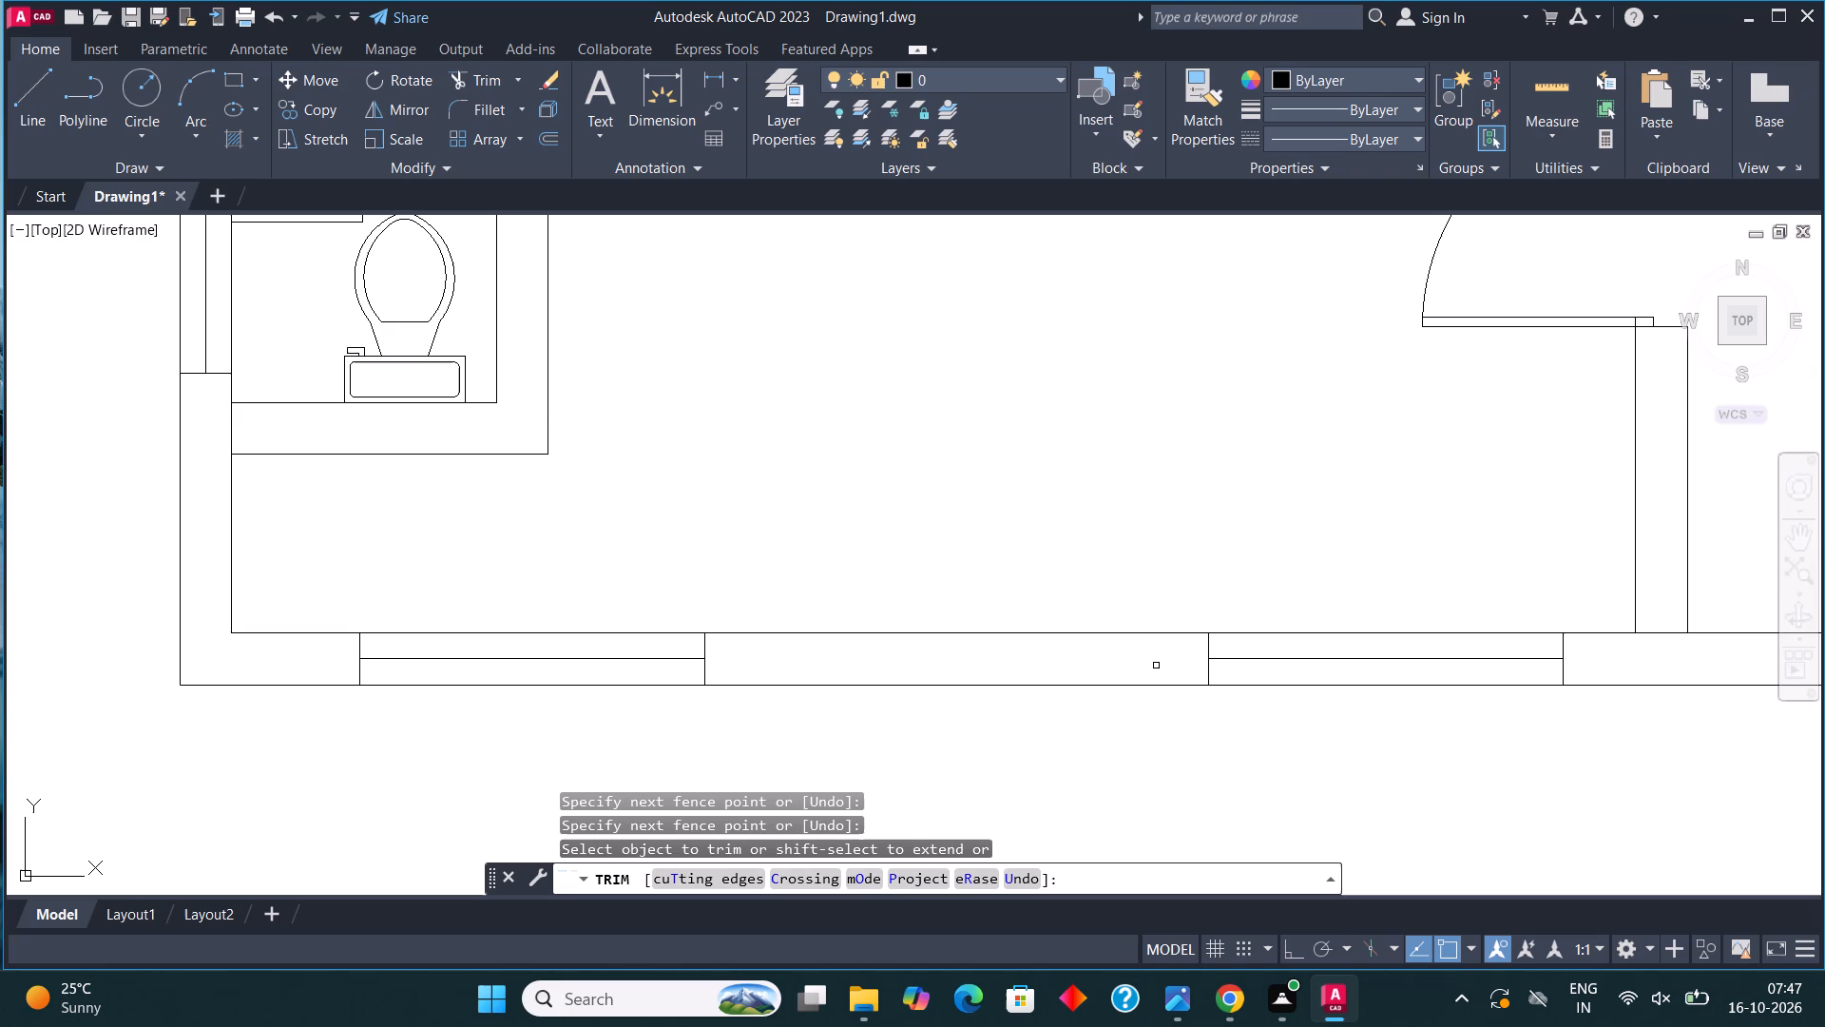
pyautogui.scroll(-1, 1119, 840)
pyautogui.press('Escape')
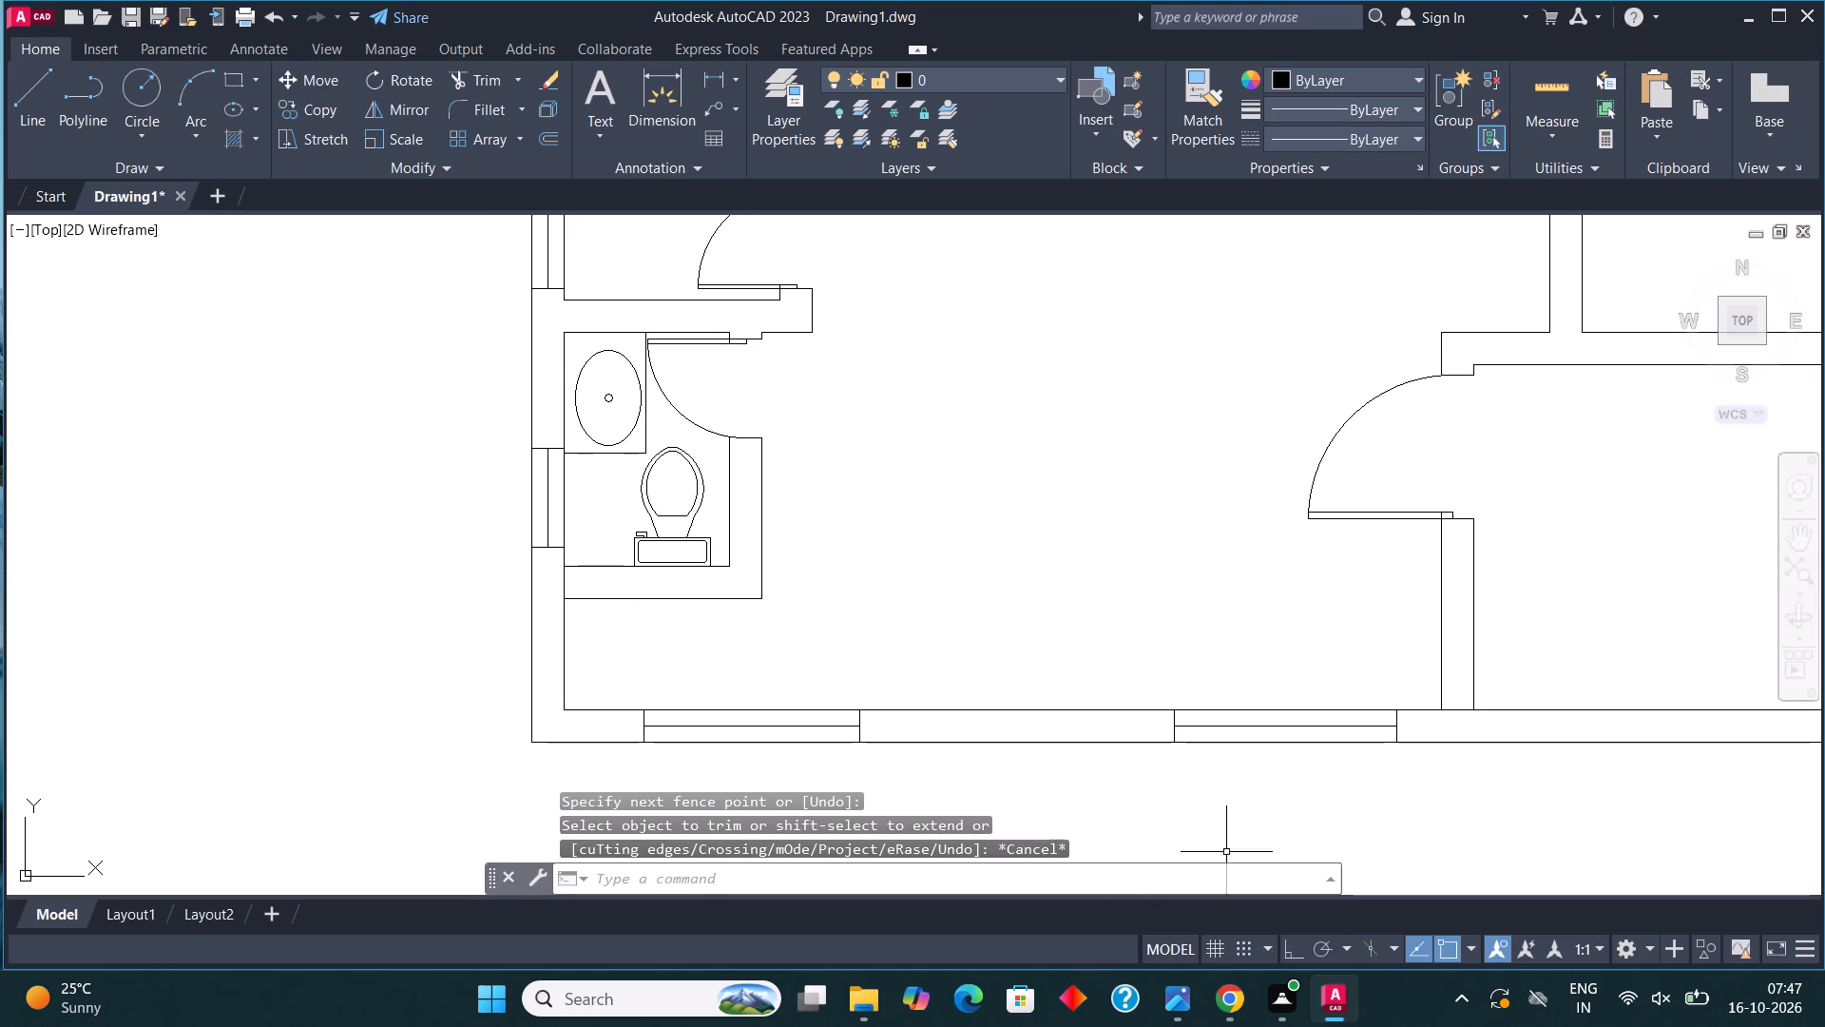
# Draw a long, shallow rectangle against the inner face of the south wall, between the two windows.
pyautogui.moveTo(1106, 495); pyautogui.dragTo(967, 469, button='middle')
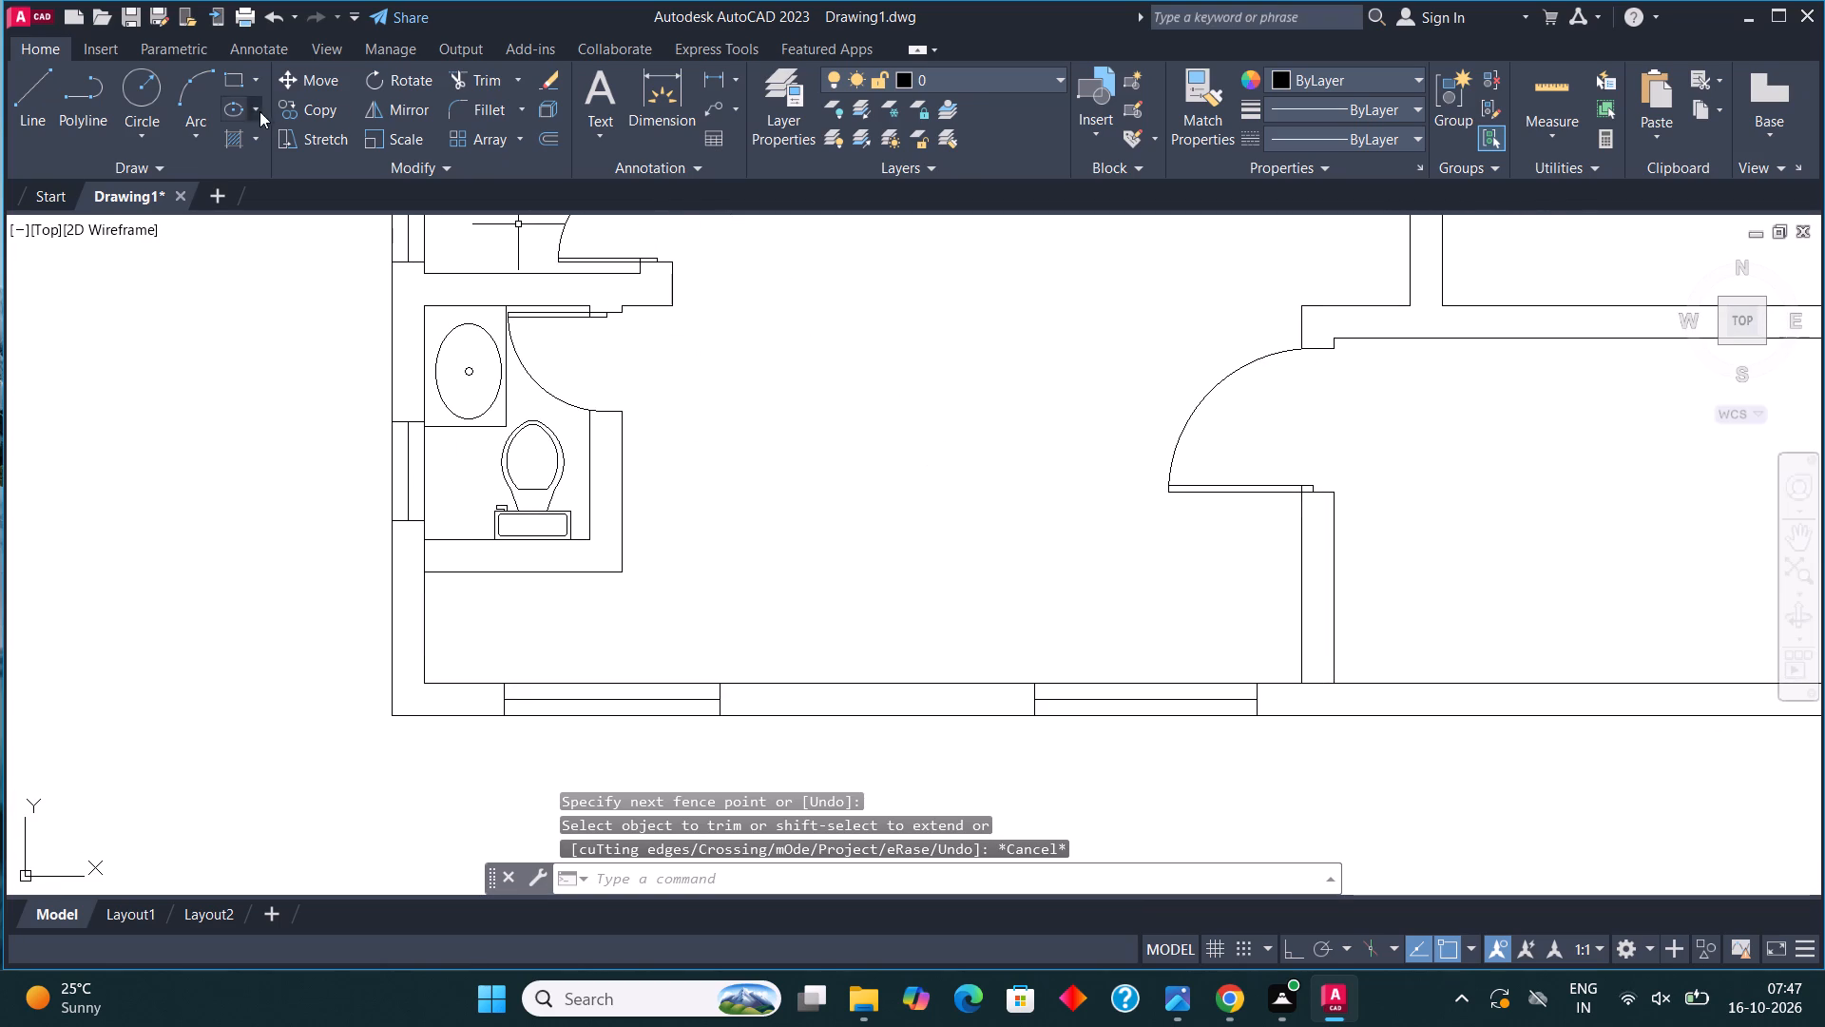
pyautogui.click(226, 79)
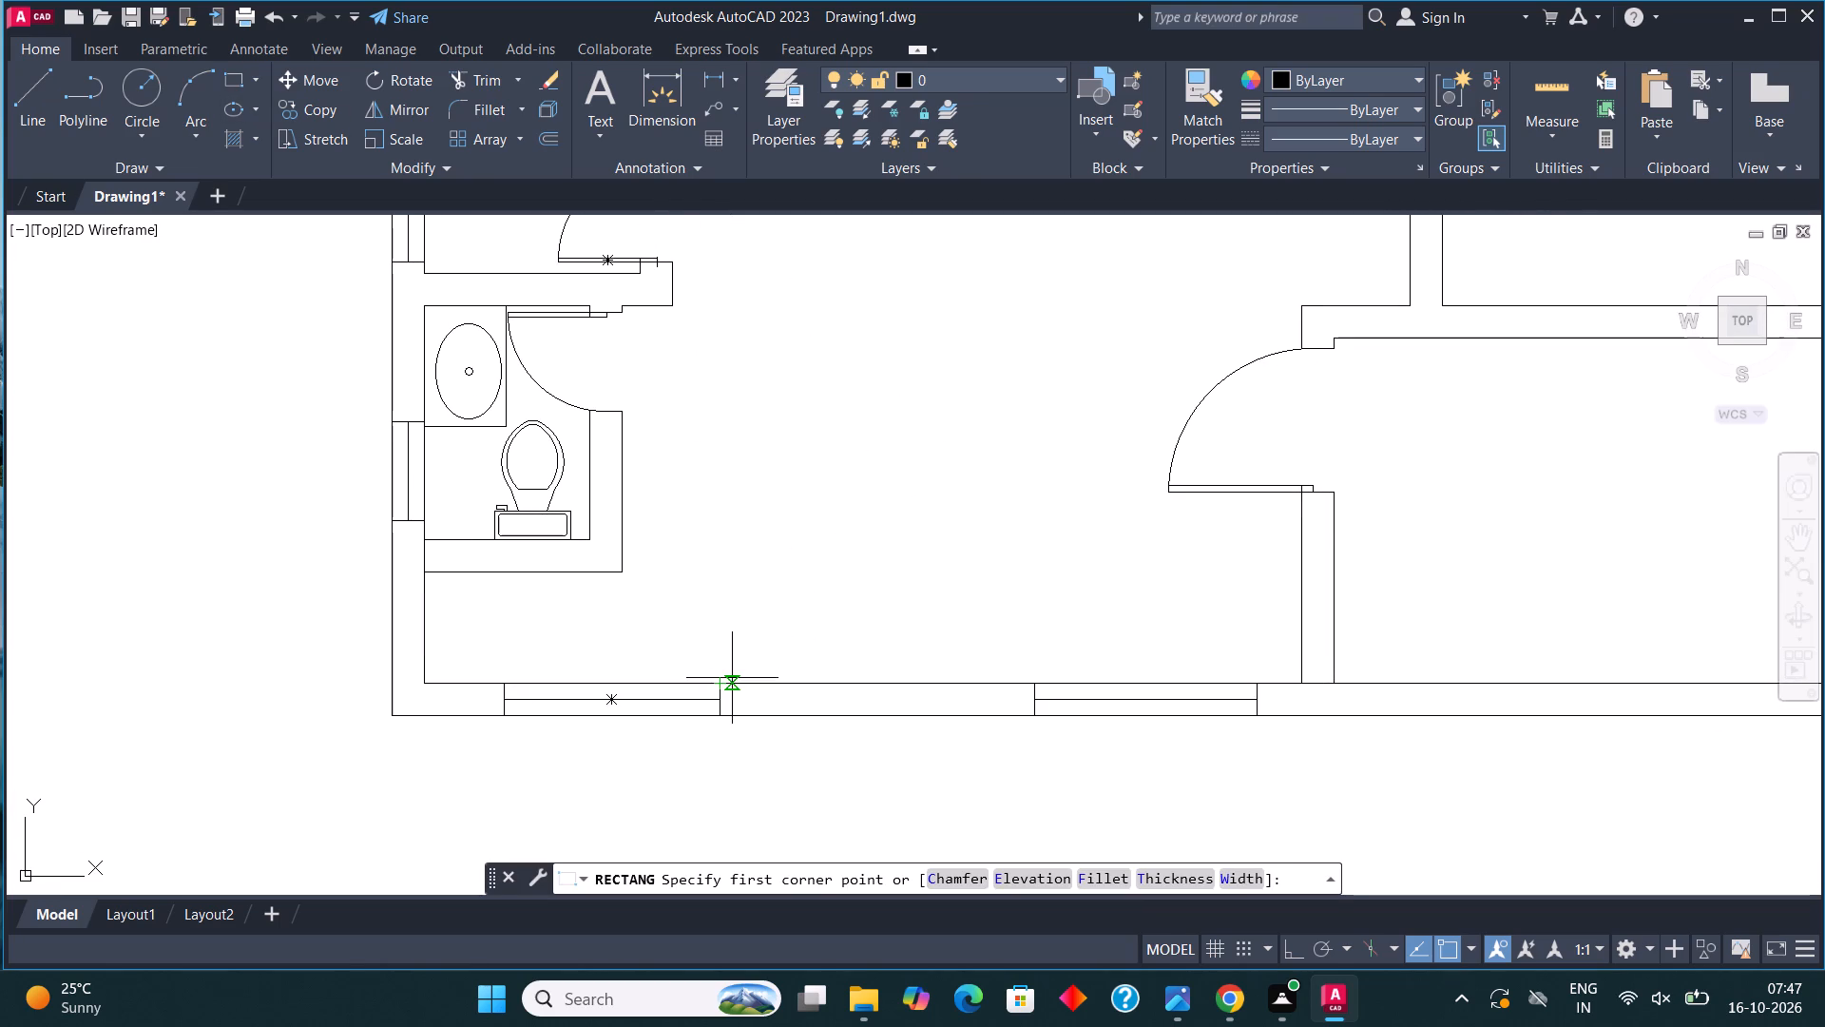
pyautogui.click(732, 678)
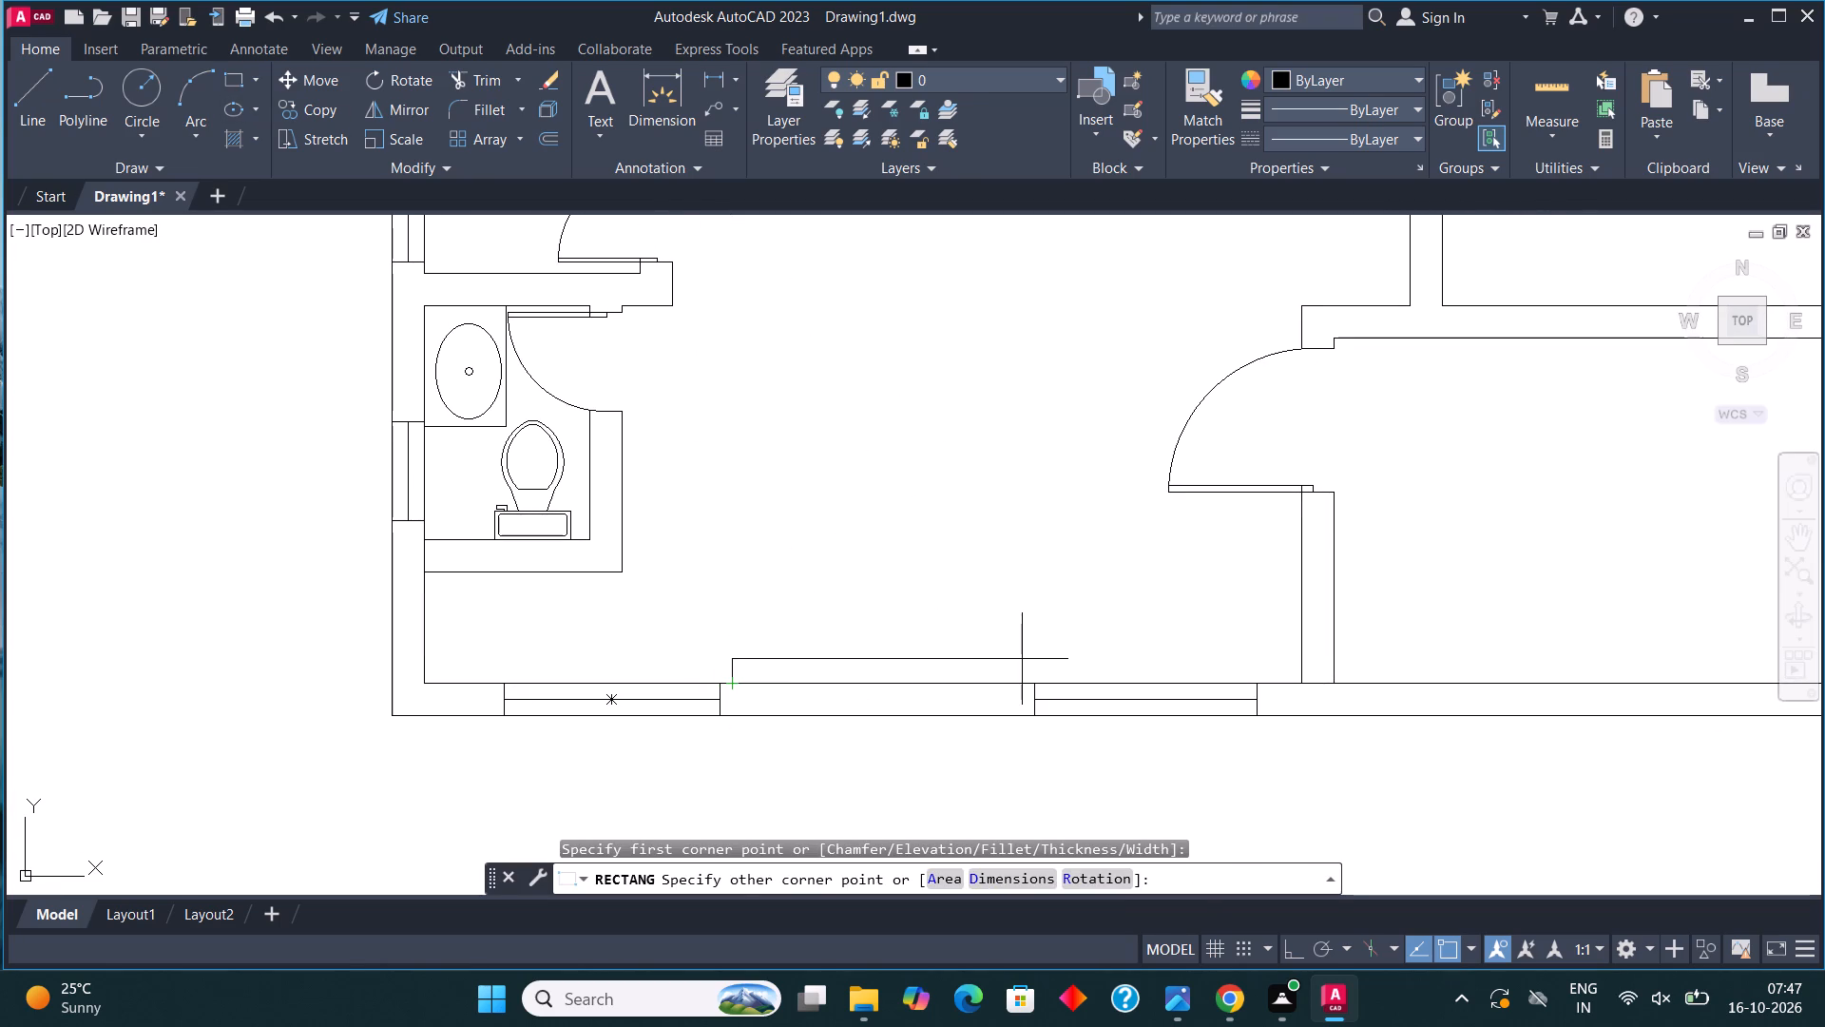
pyautogui.click(1022, 659)
pyautogui.moveTo(869, 552); pyautogui.dragTo(858, 594, button='middle')
pyautogui.scroll(-1, 858, 594)
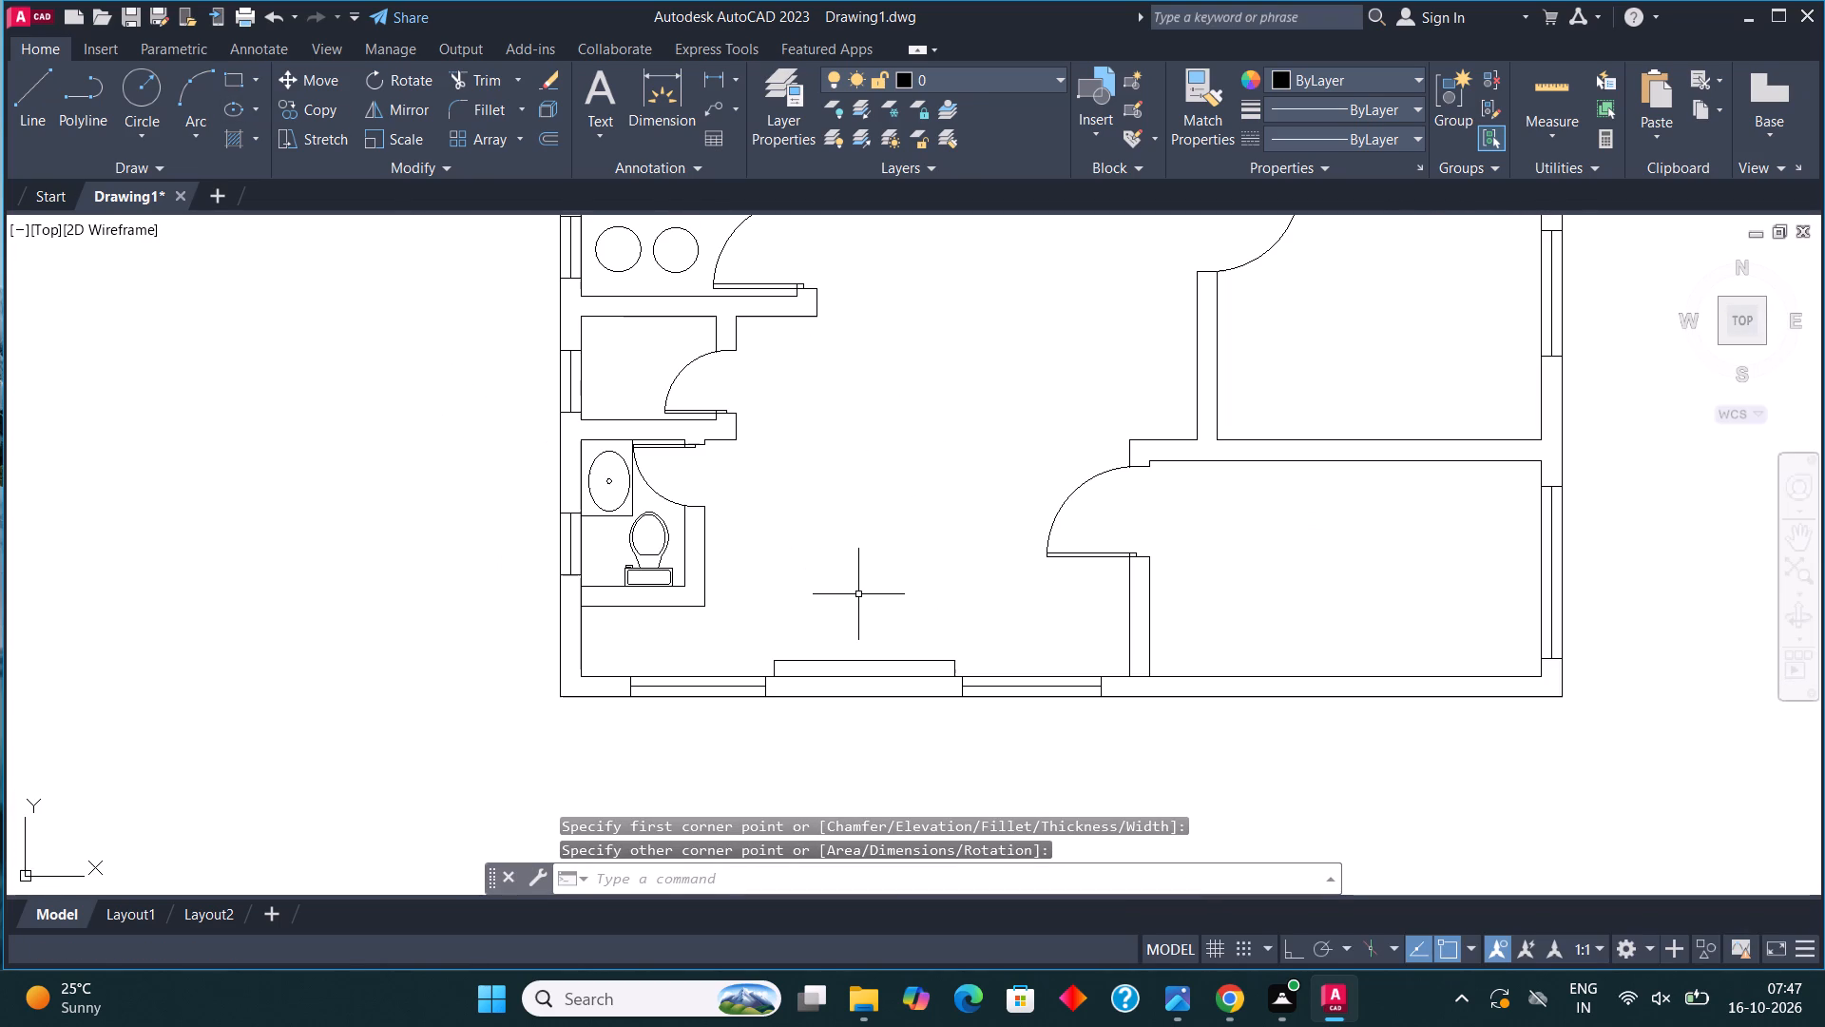
# Draw a wide rectangle for a sofa seat in the open hall, north of the shallow south wall rectangle.
pyautogui.click(227, 73)
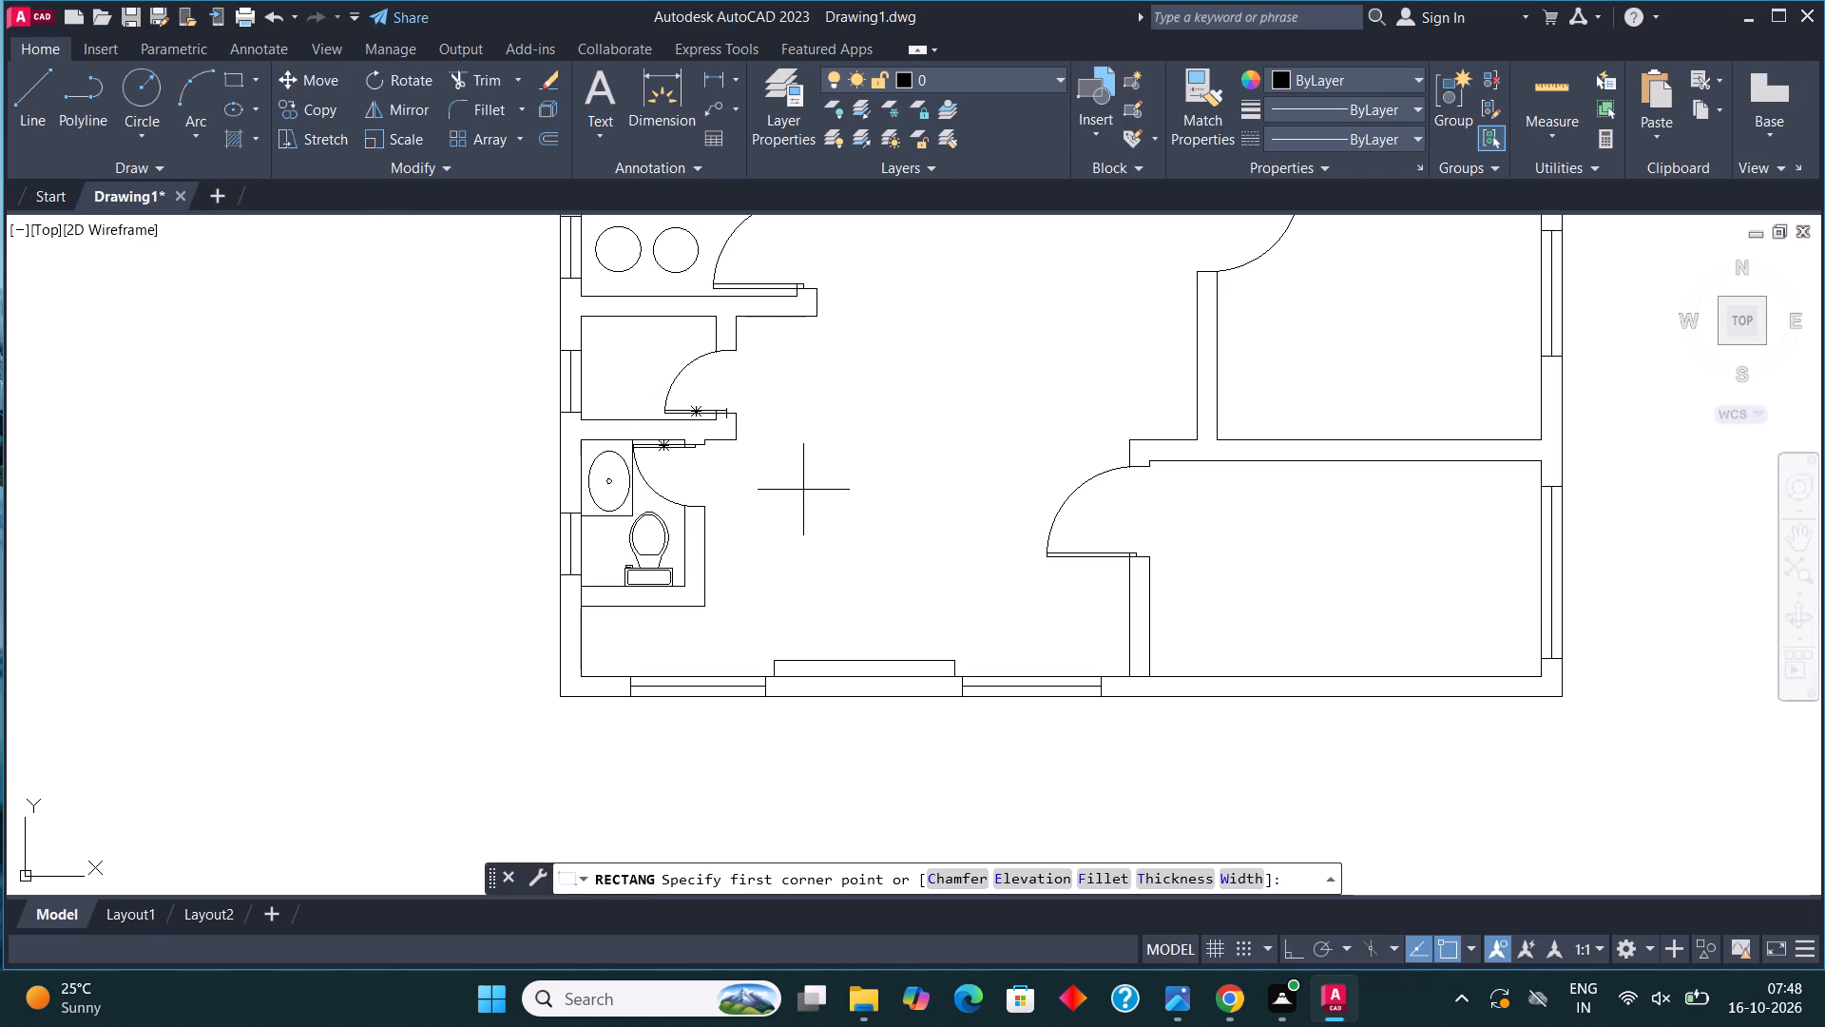
pyautogui.click(792, 468)
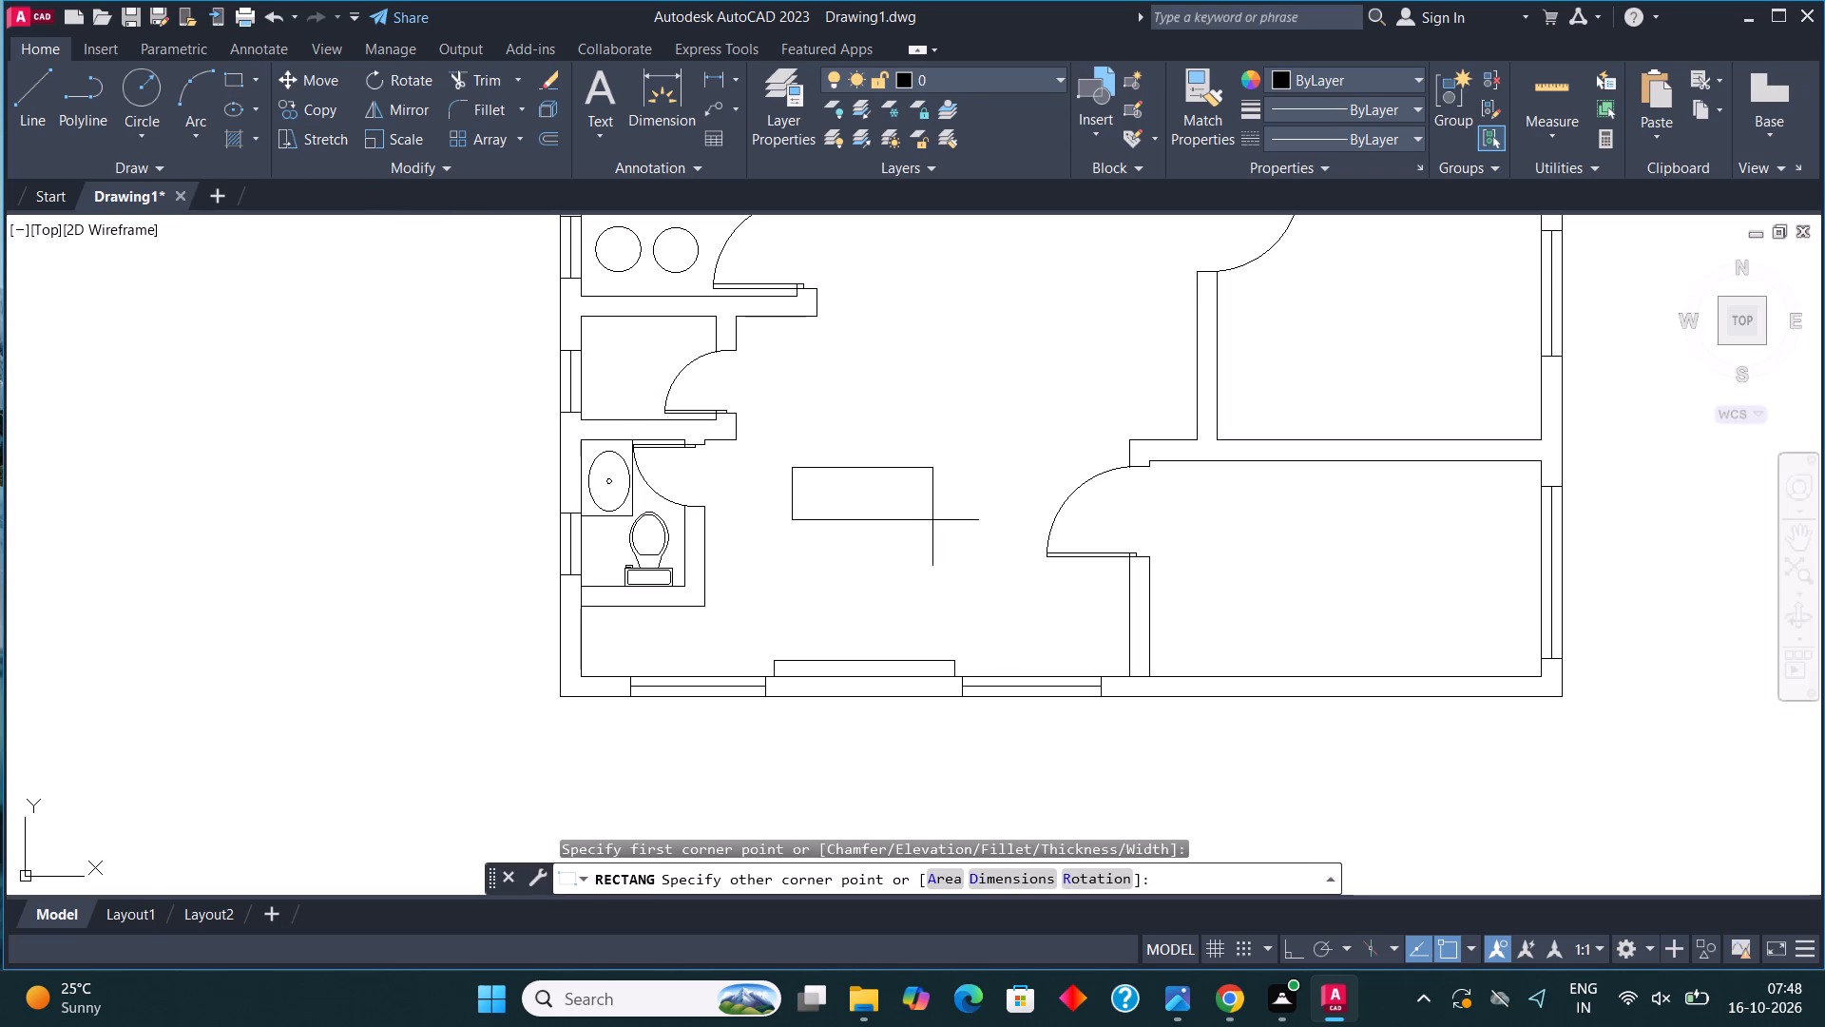
pyautogui.click(934, 520)
# Outline the sofa's backrest and arms with lines about 4 inches outside the seat rectangle's west, north and east sides.
pyautogui.scroll(2, 913, 490)
pyautogui.click(25, 111)
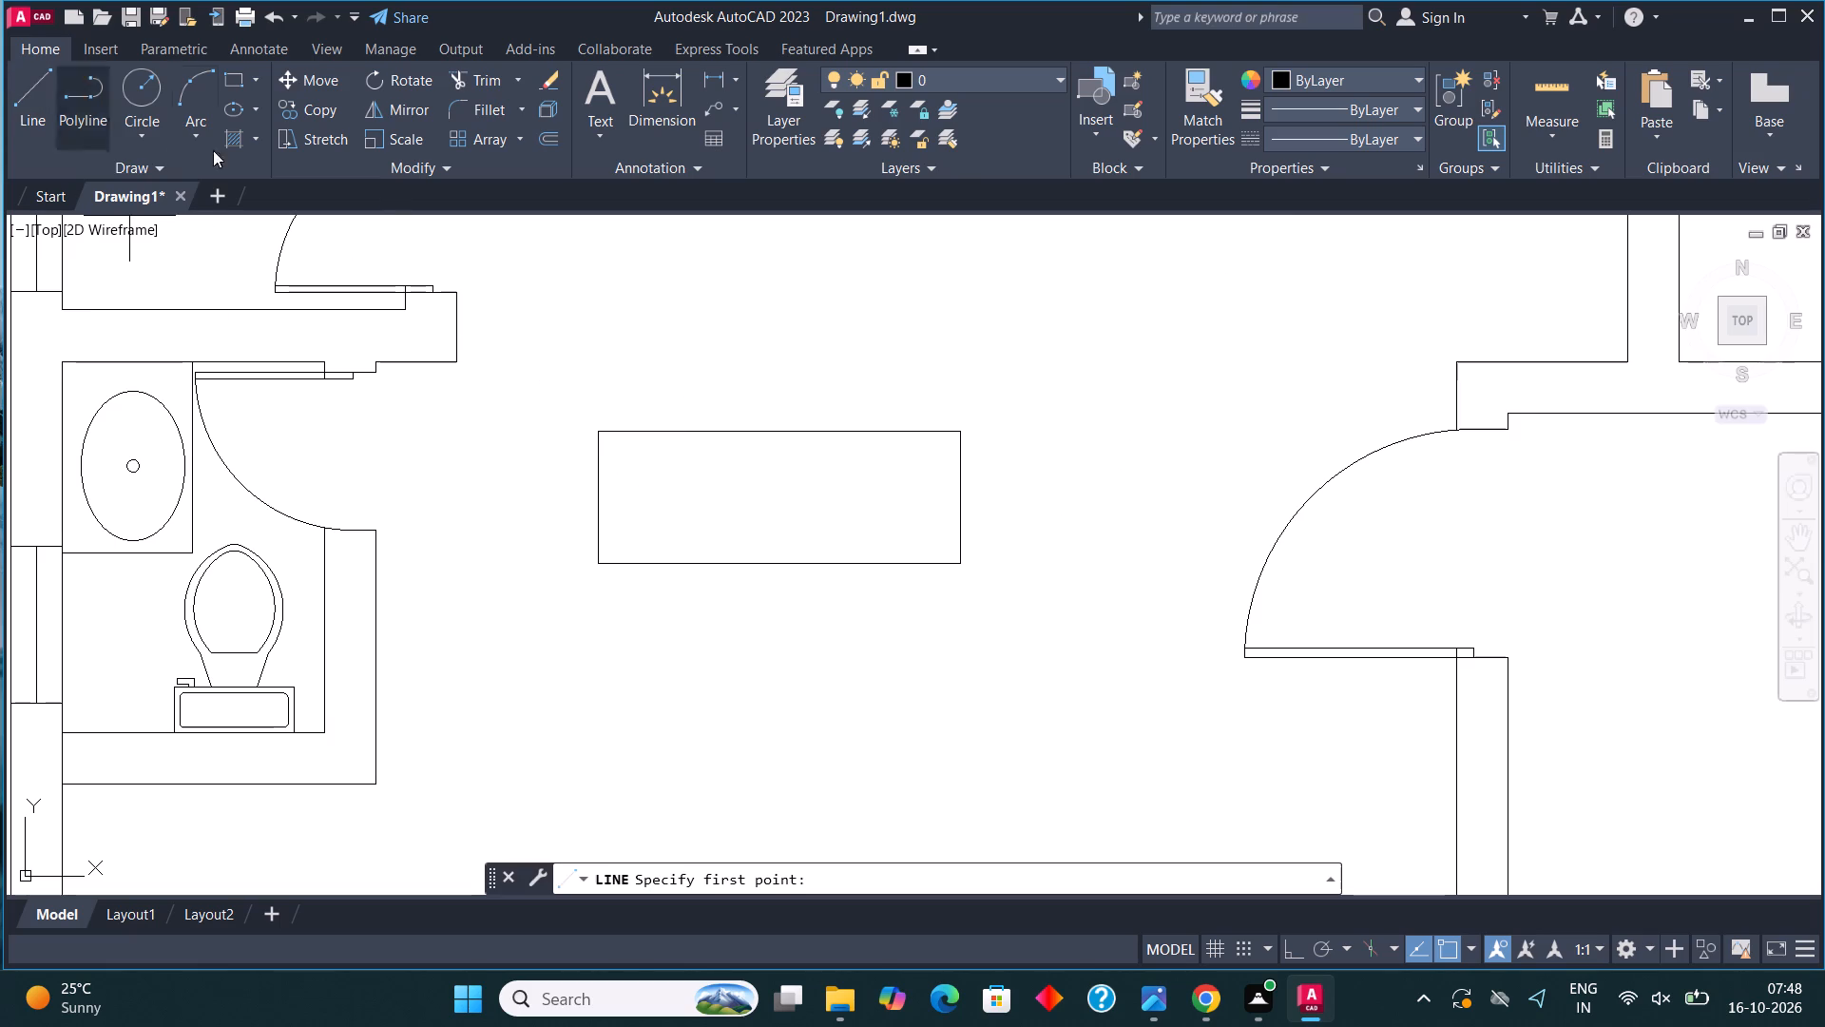
pyautogui.click(597, 565)
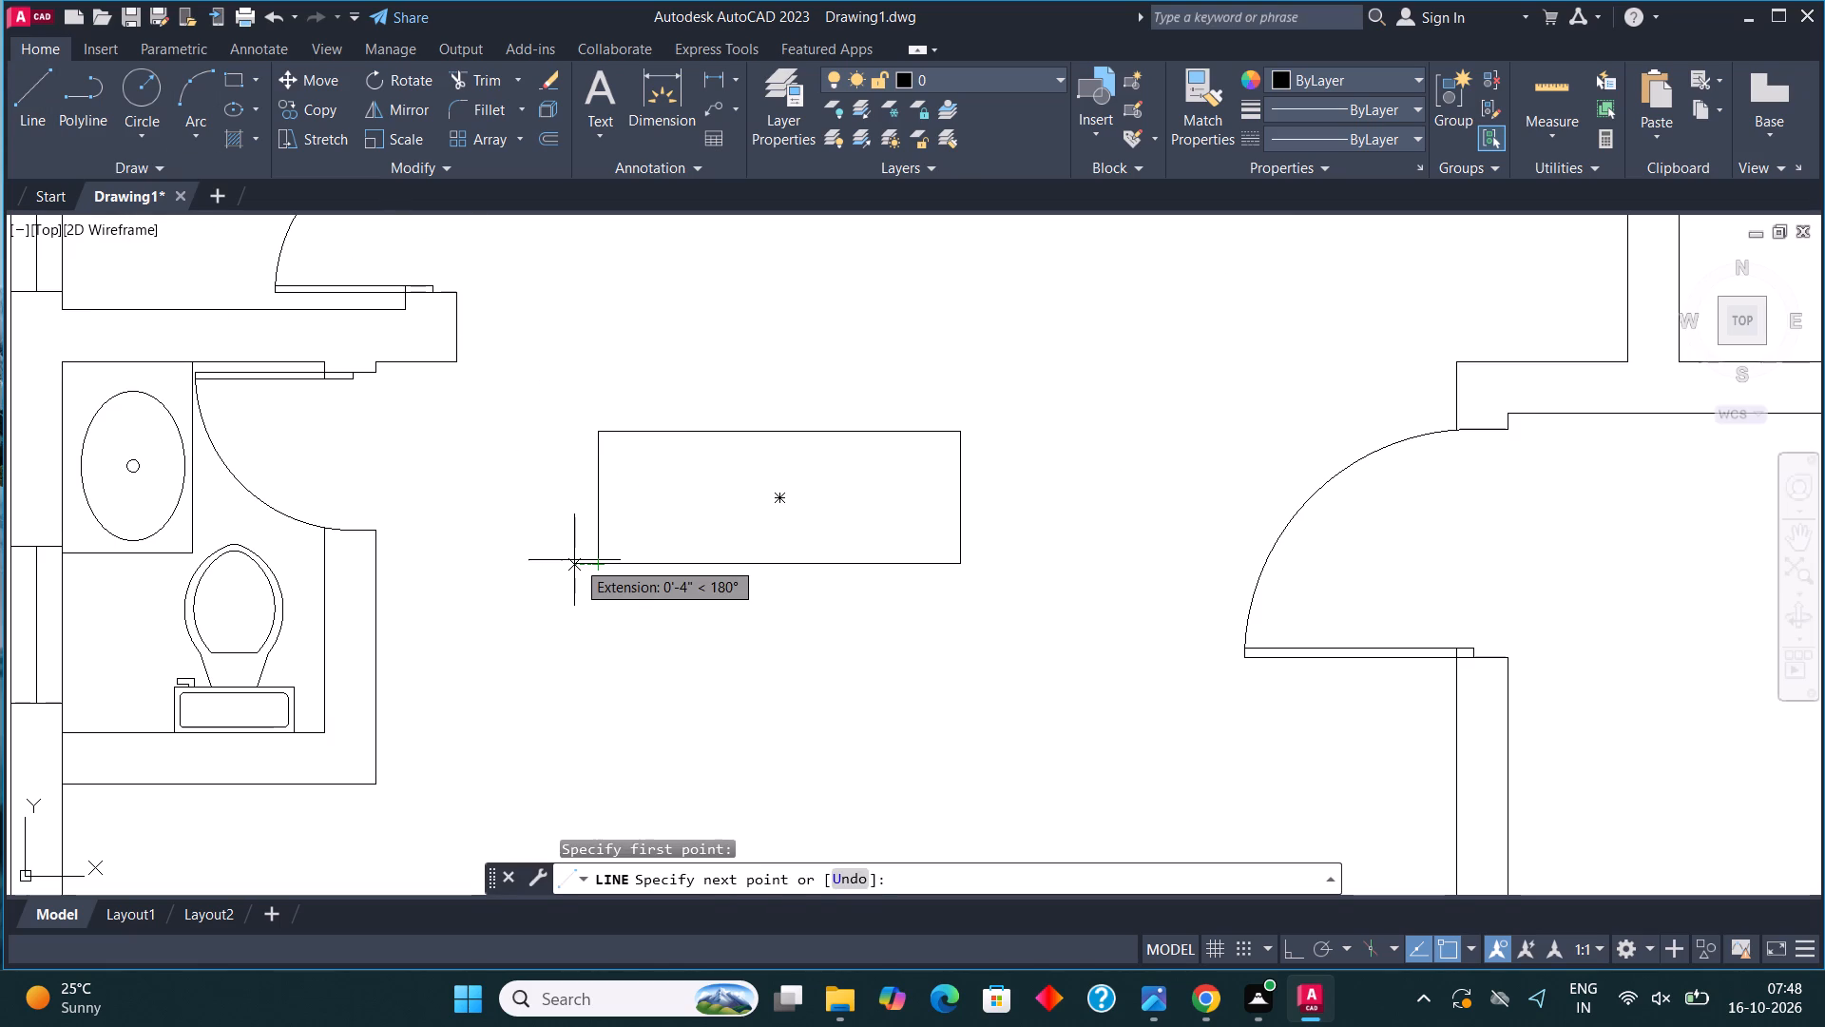
pyautogui.click(574, 560)
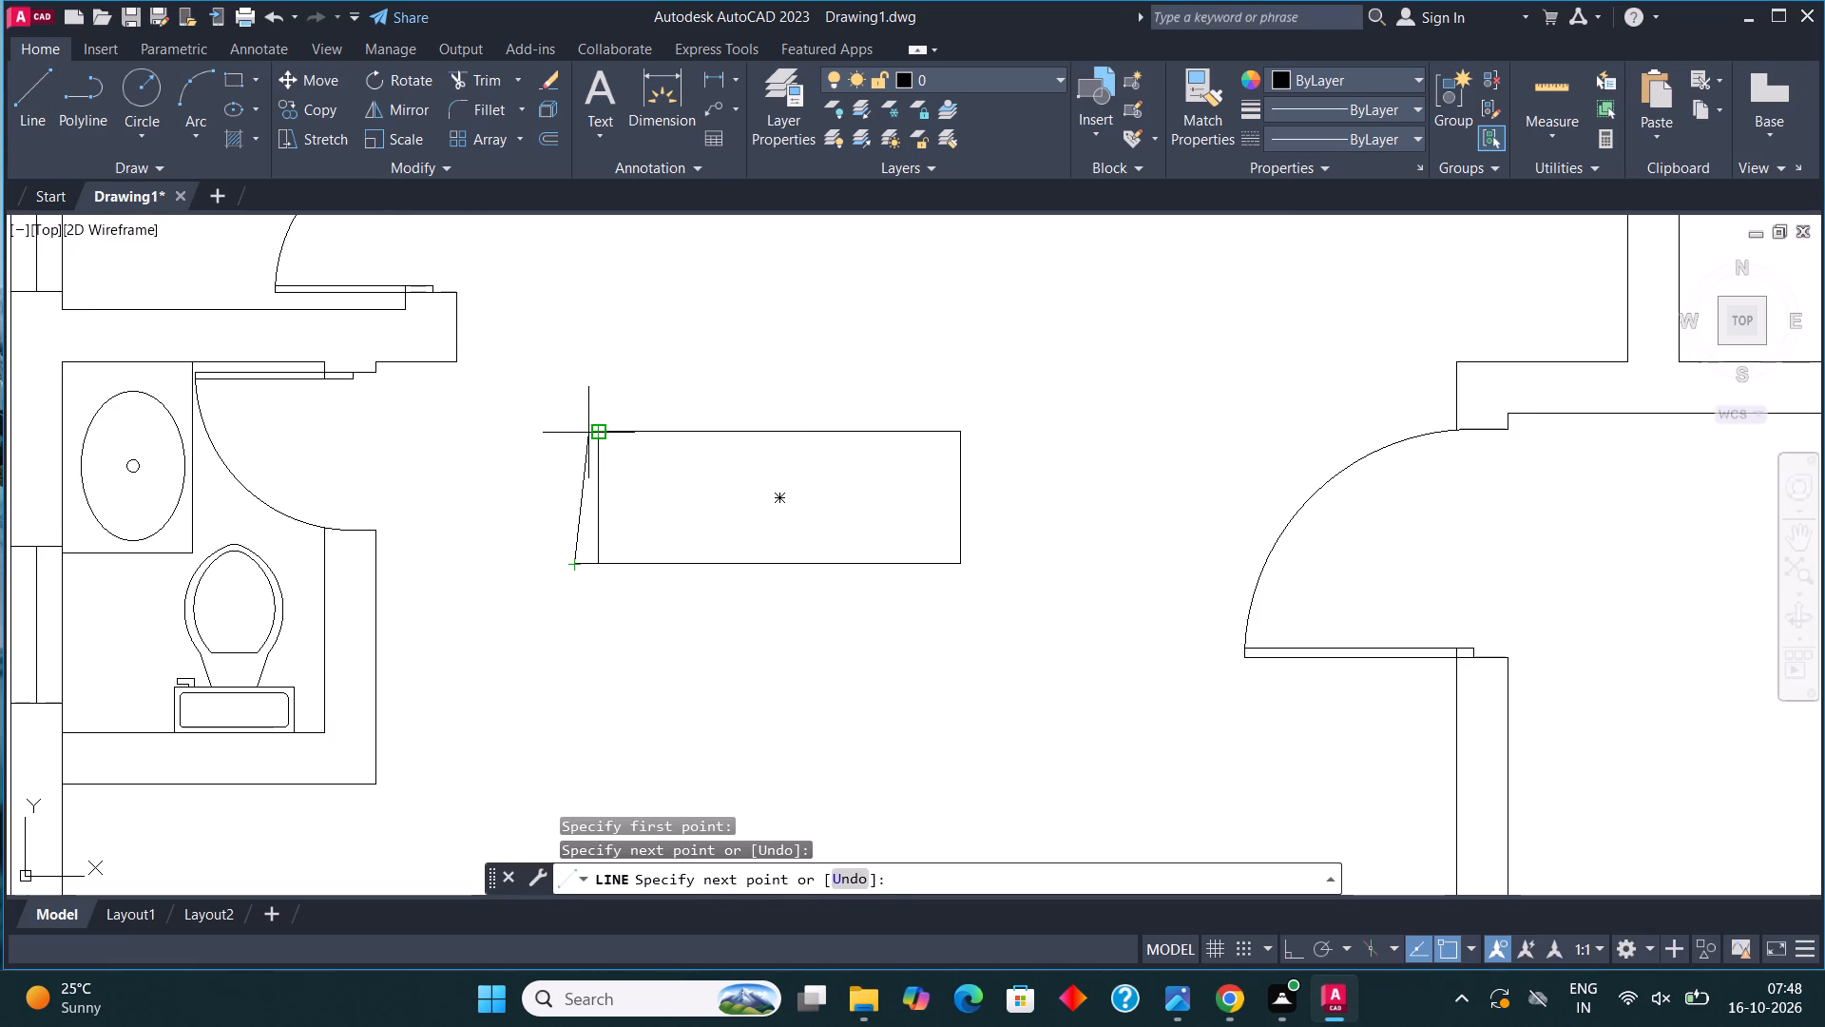
pyautogui.click(574, 433)
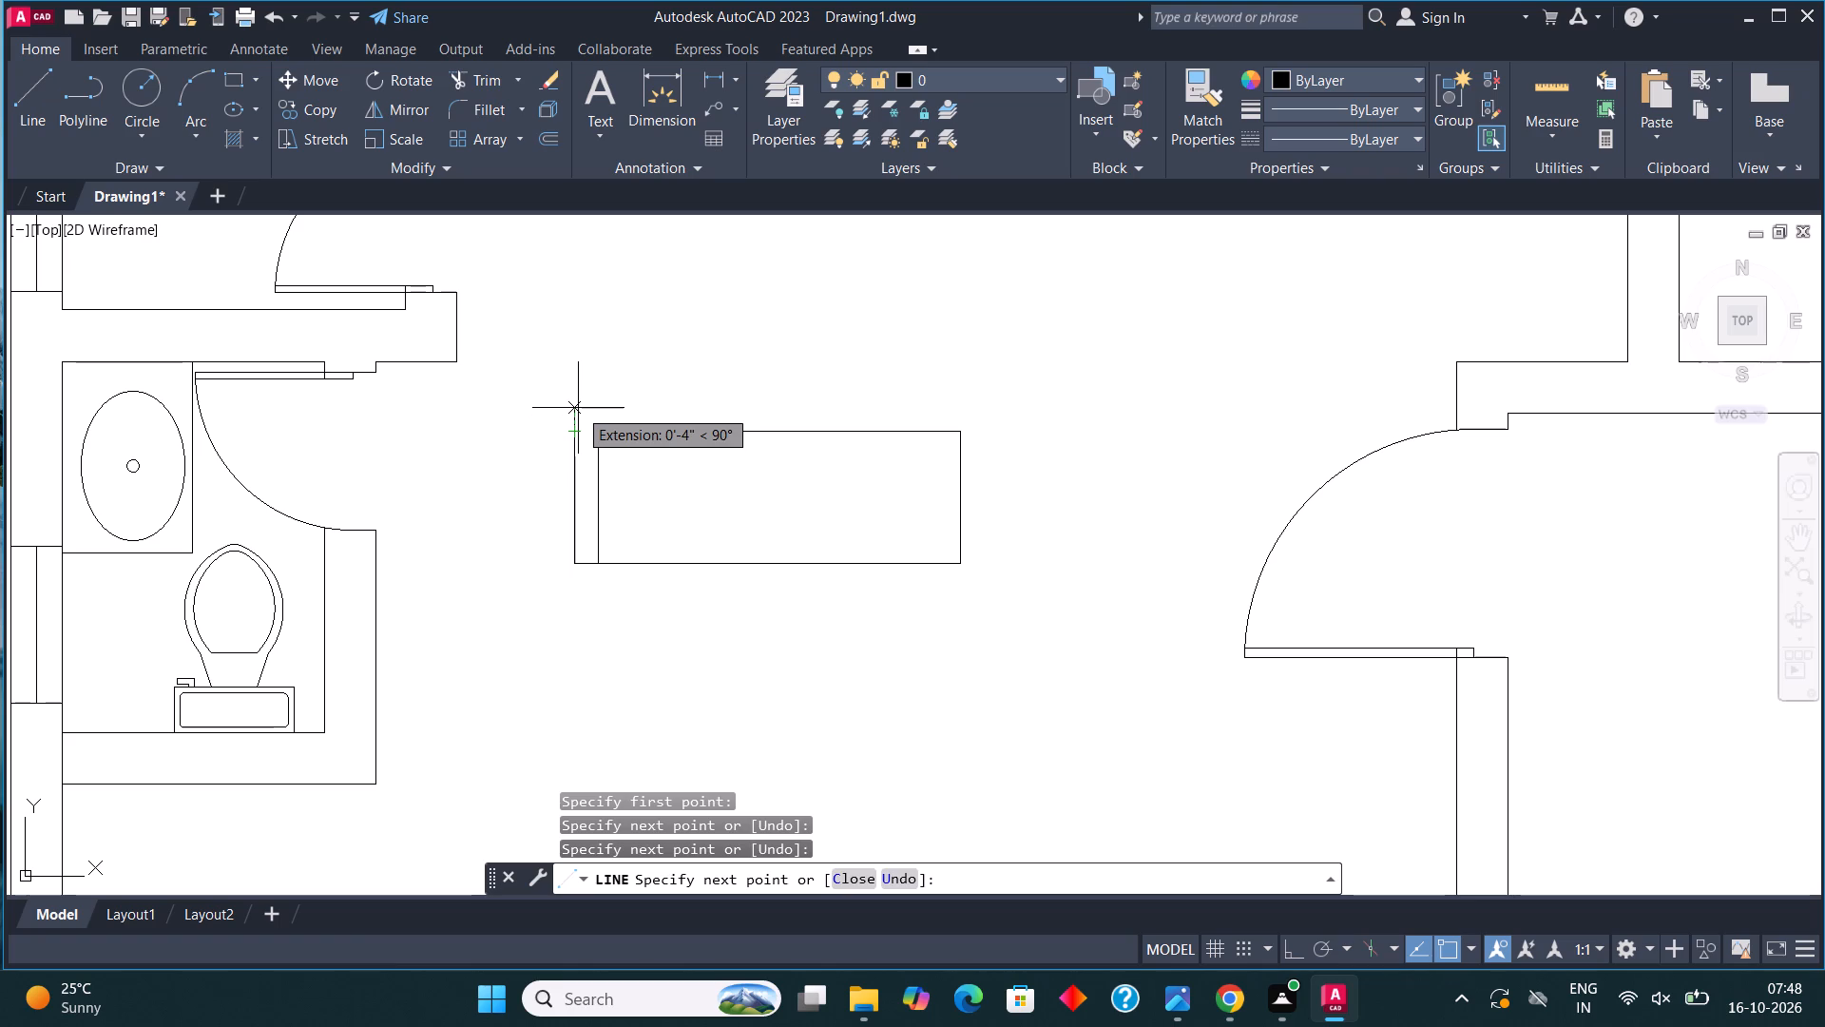
pyautogui.click(578, 408)
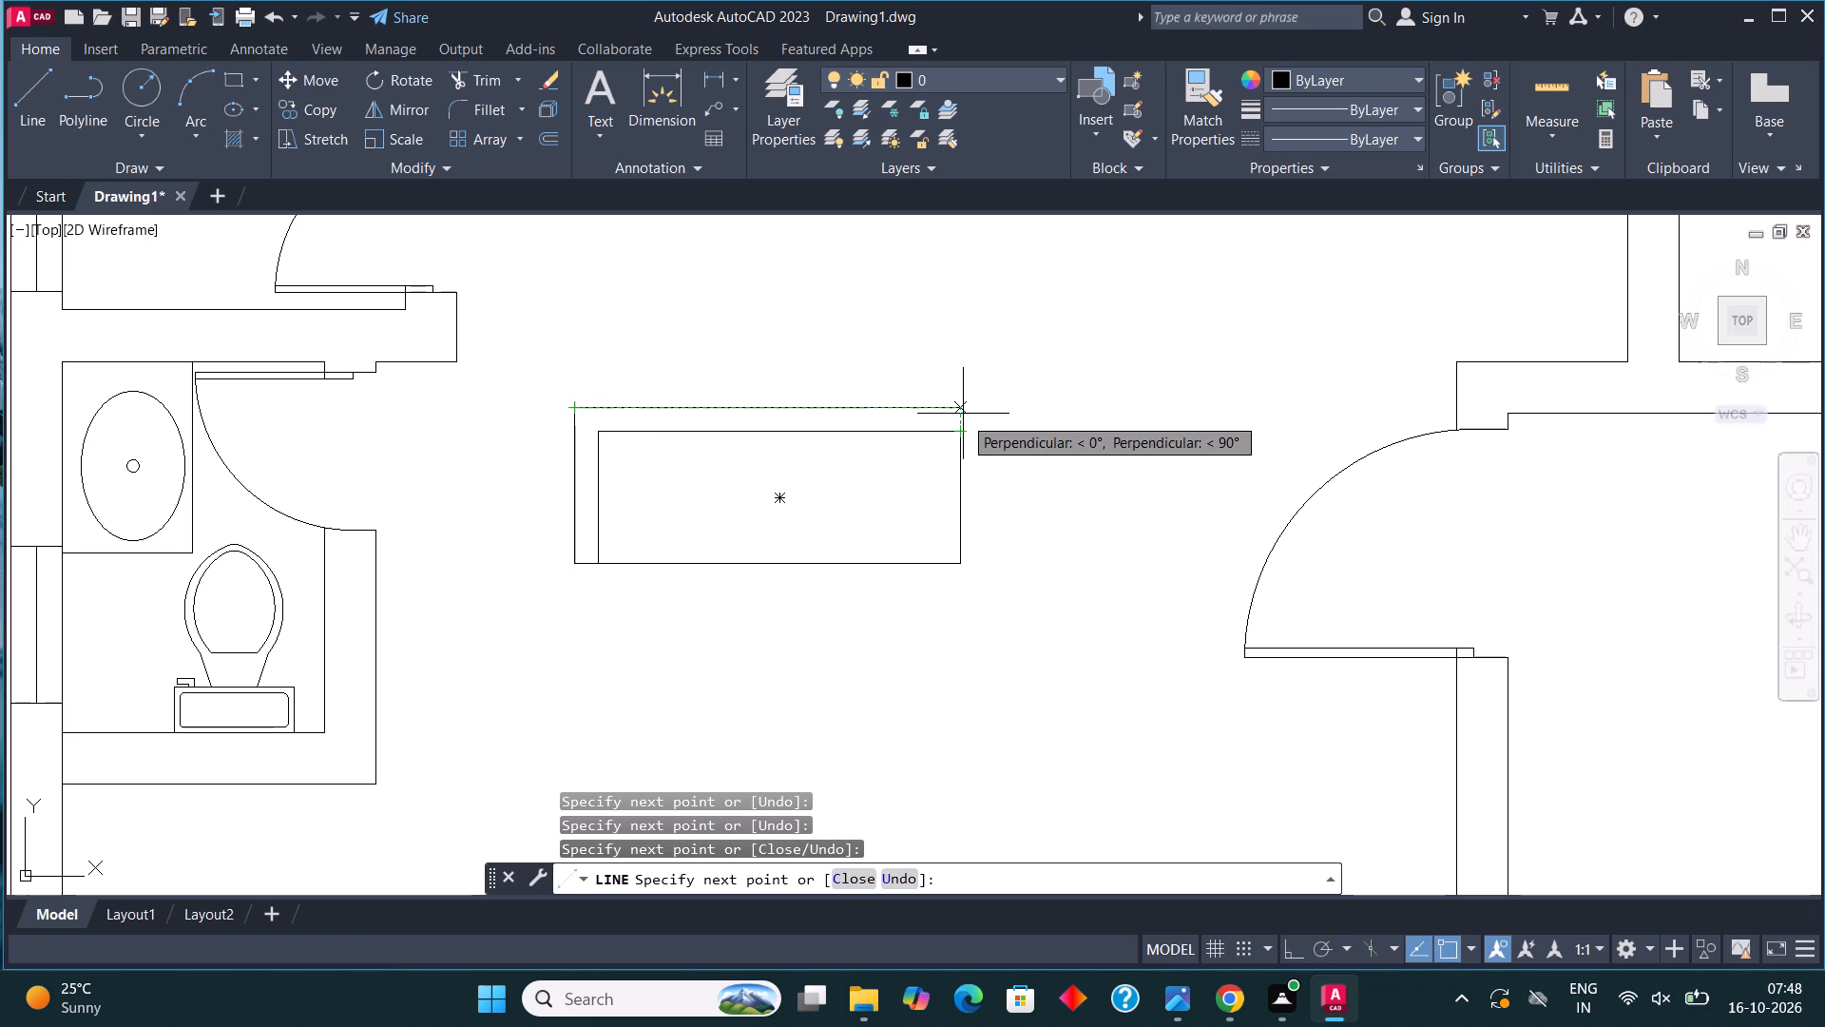
pyautogui.click(963, 411)
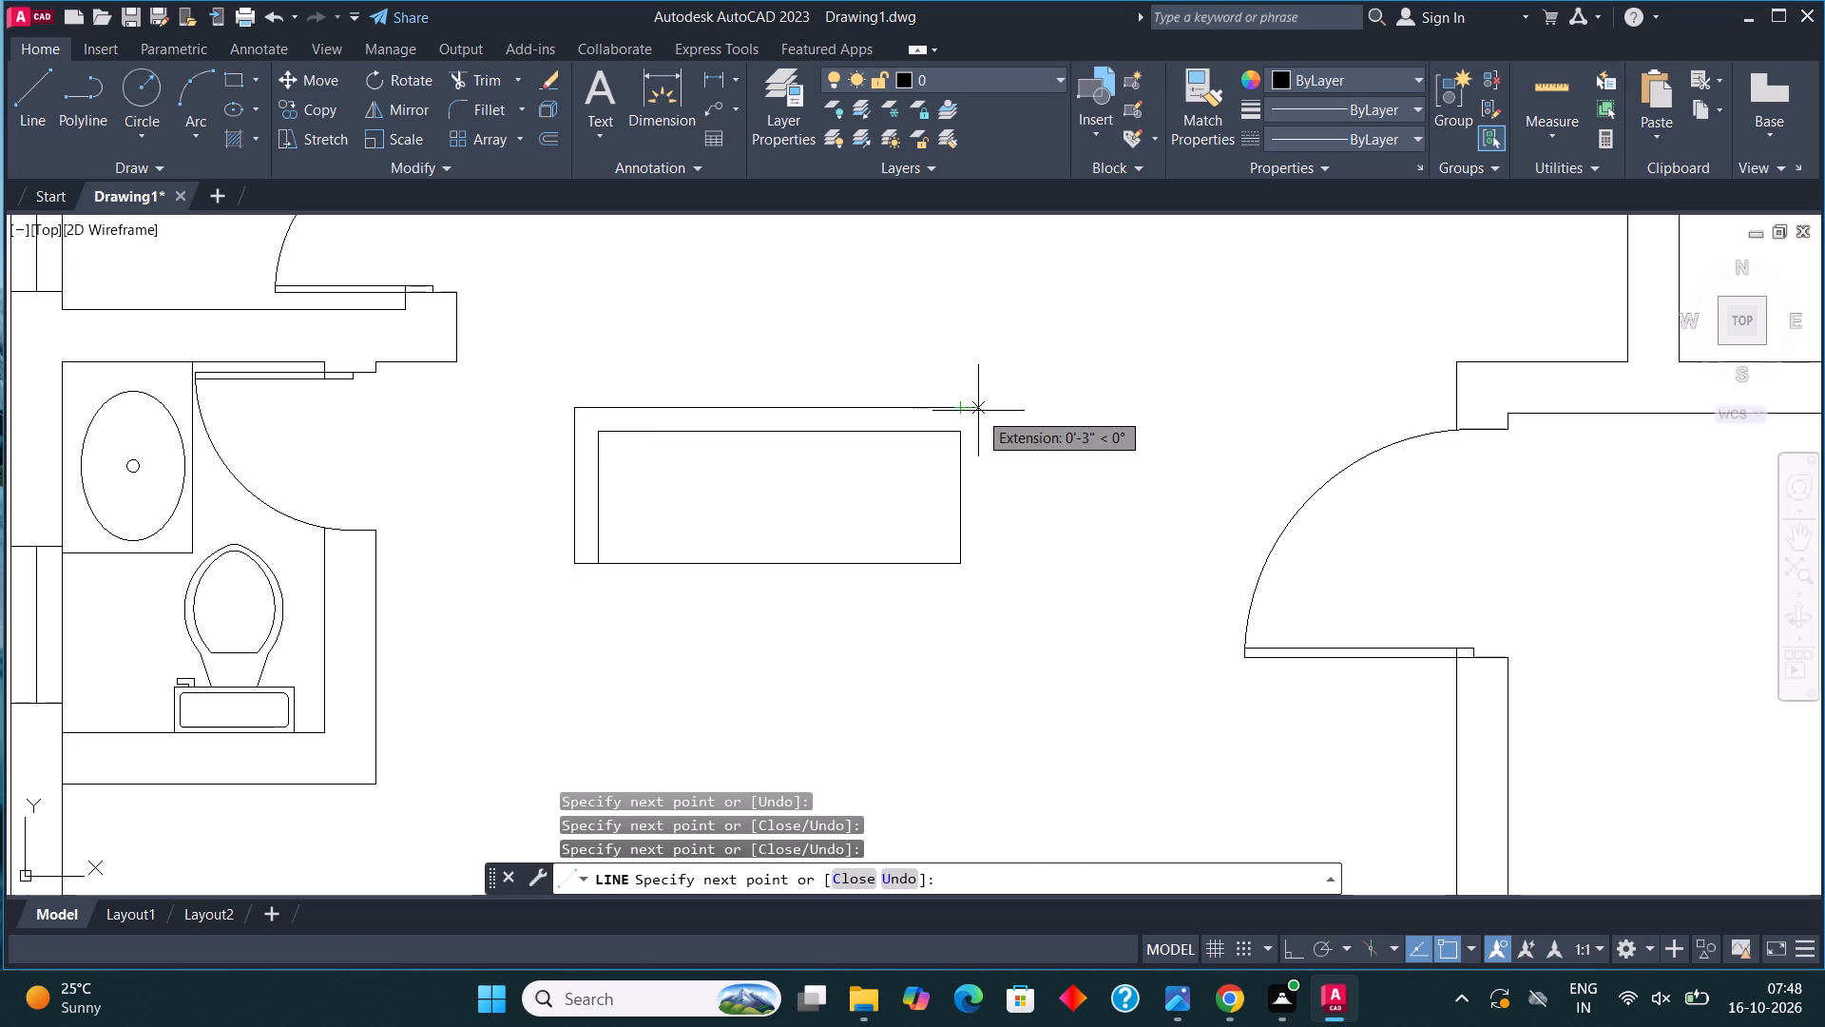
pyautogui.click(983, 411)
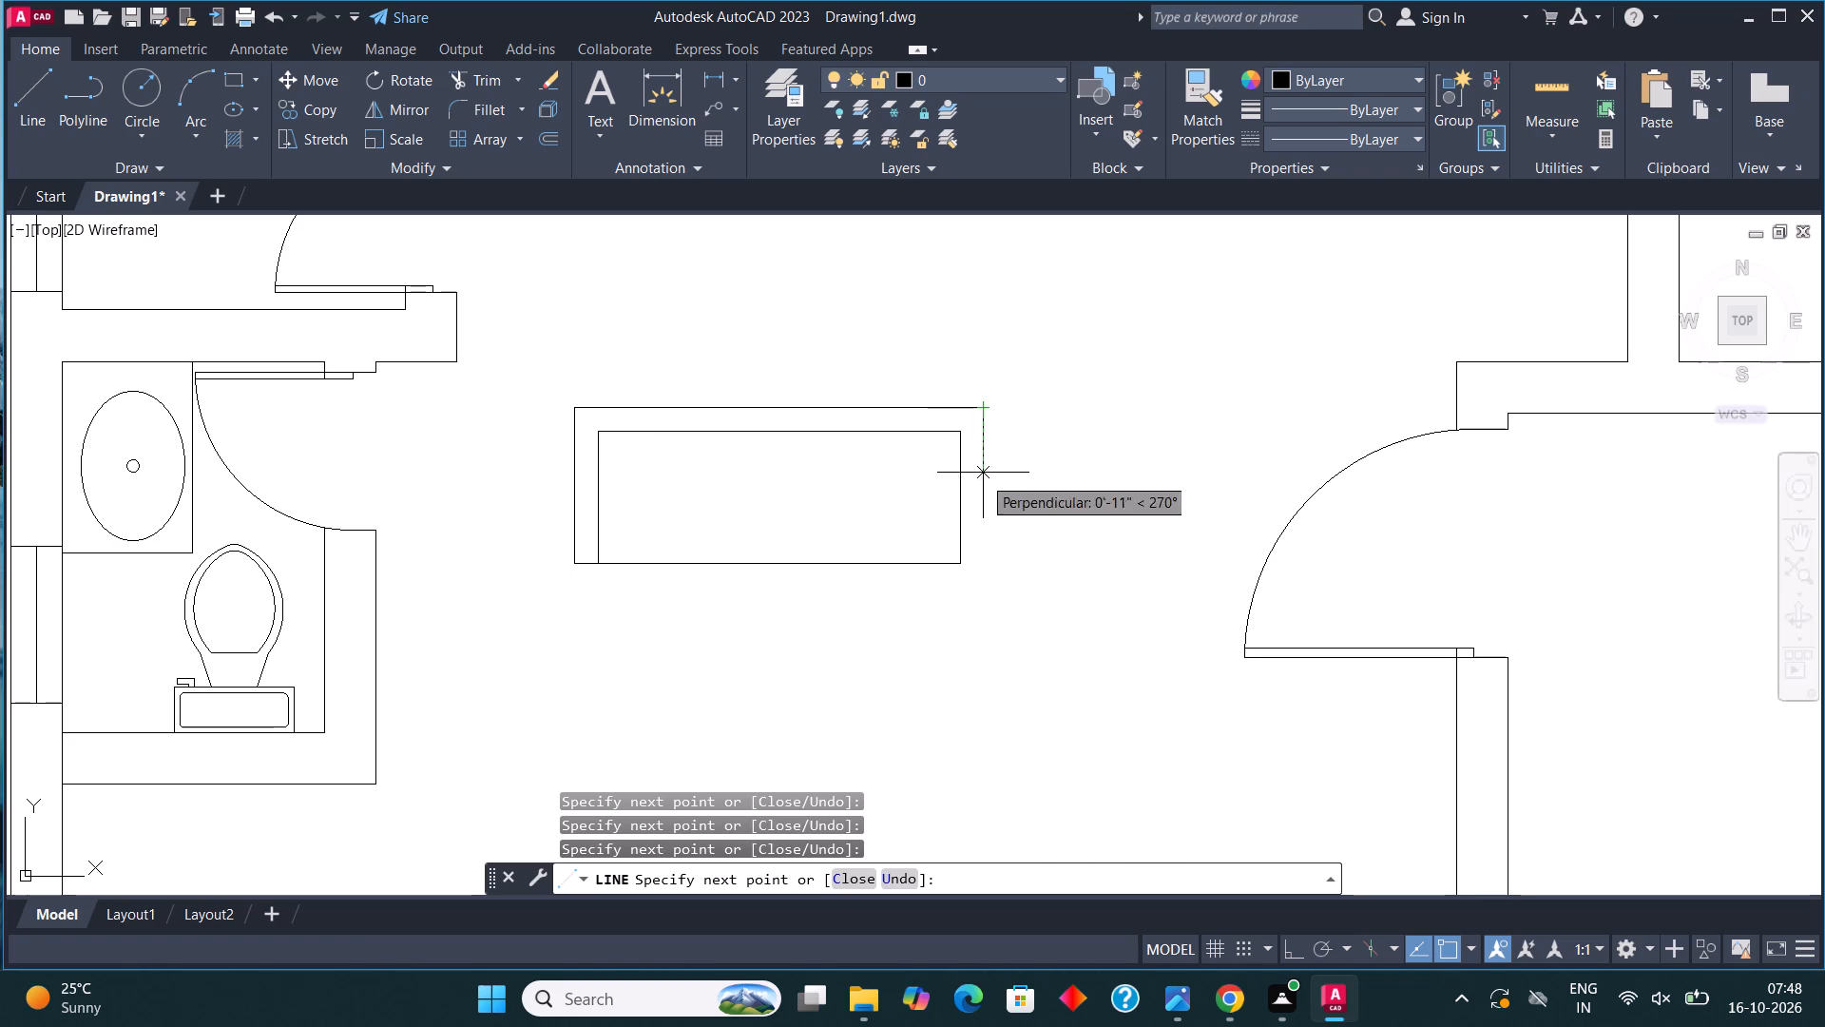
pyautogui.click(977, 564)
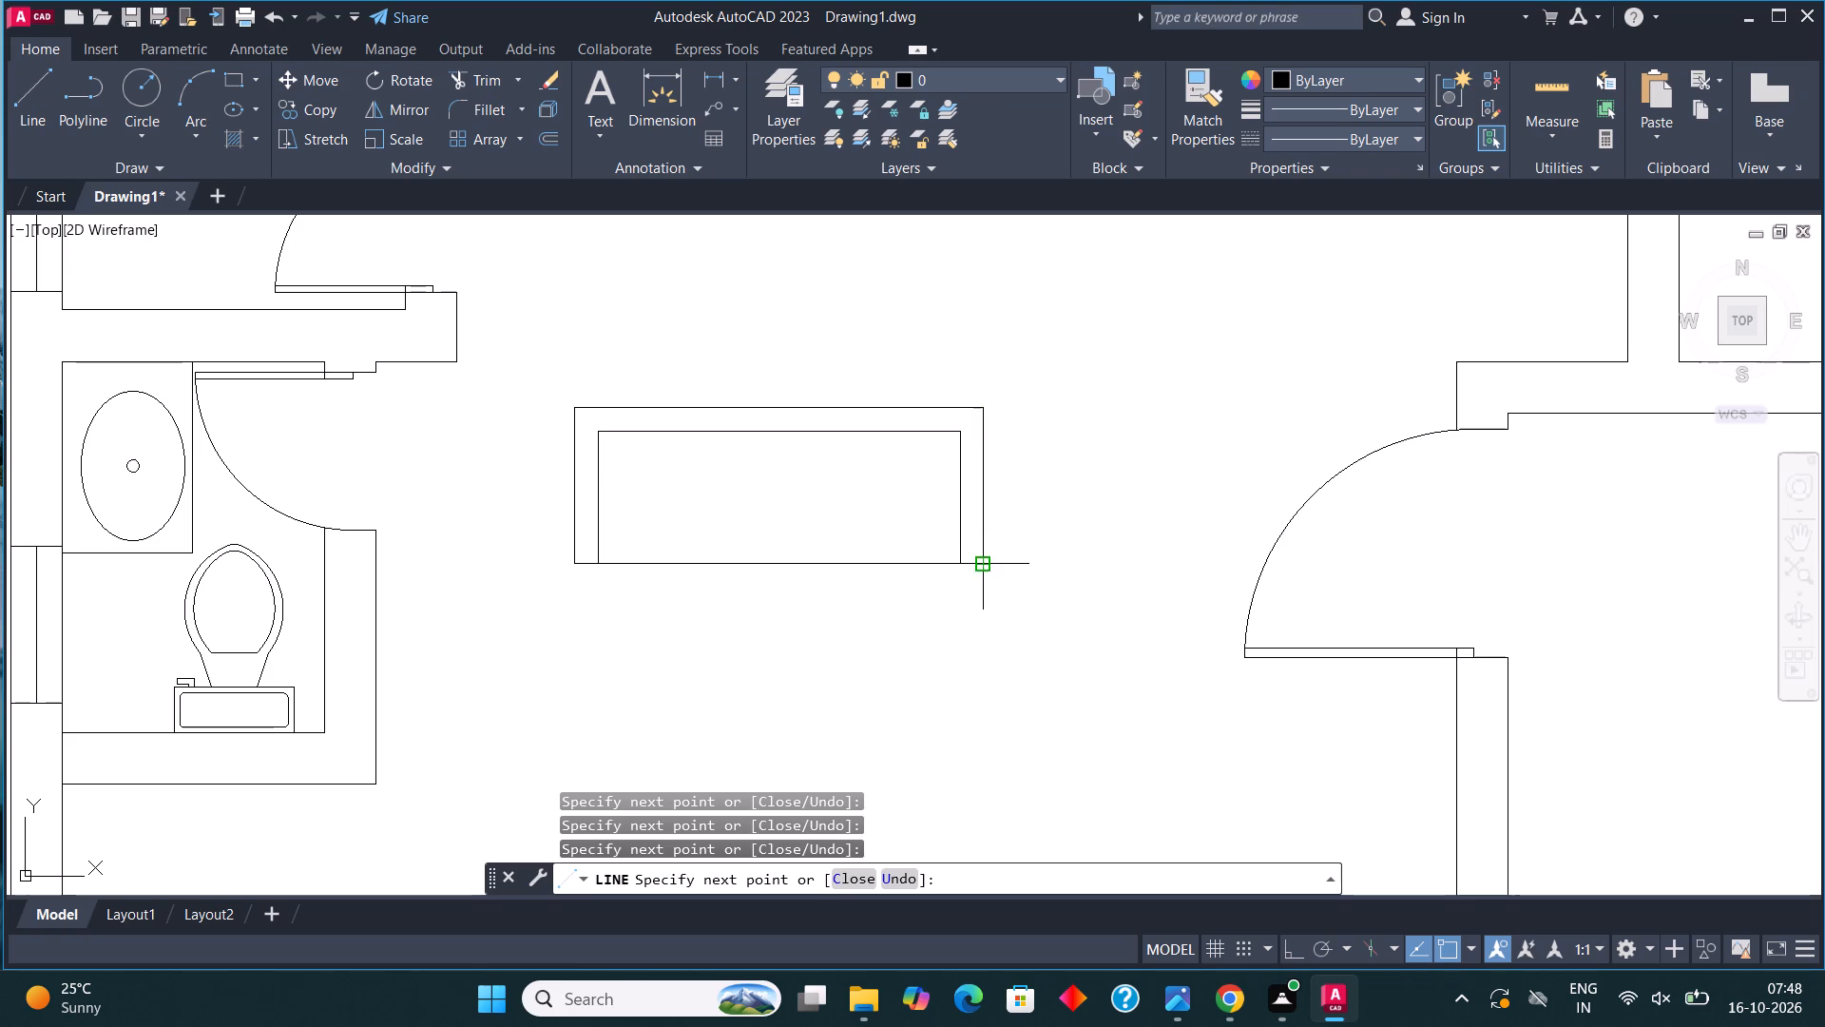
pyautogui.click(956, 562)
pyautogui.press('Escape')
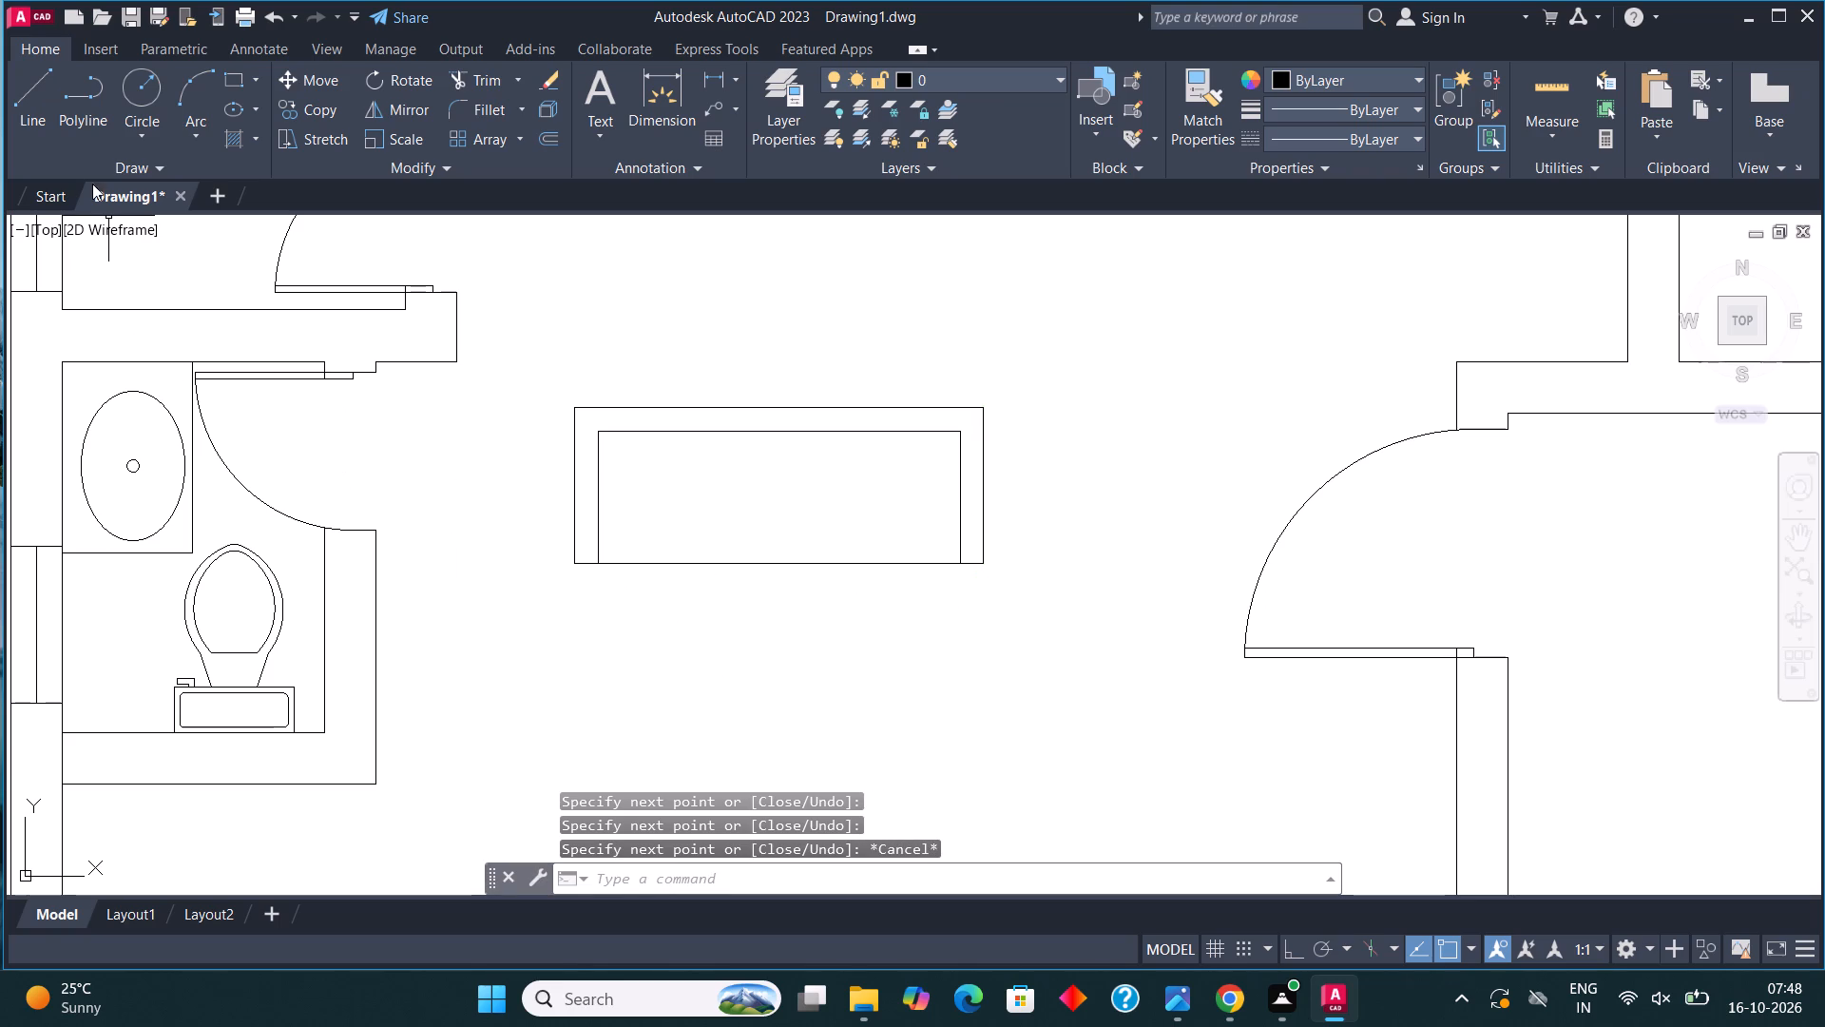
# Divide the sofa seat into three cushions with a north-south line and a copy of it farther east.
pyautogui.click(24, 97)
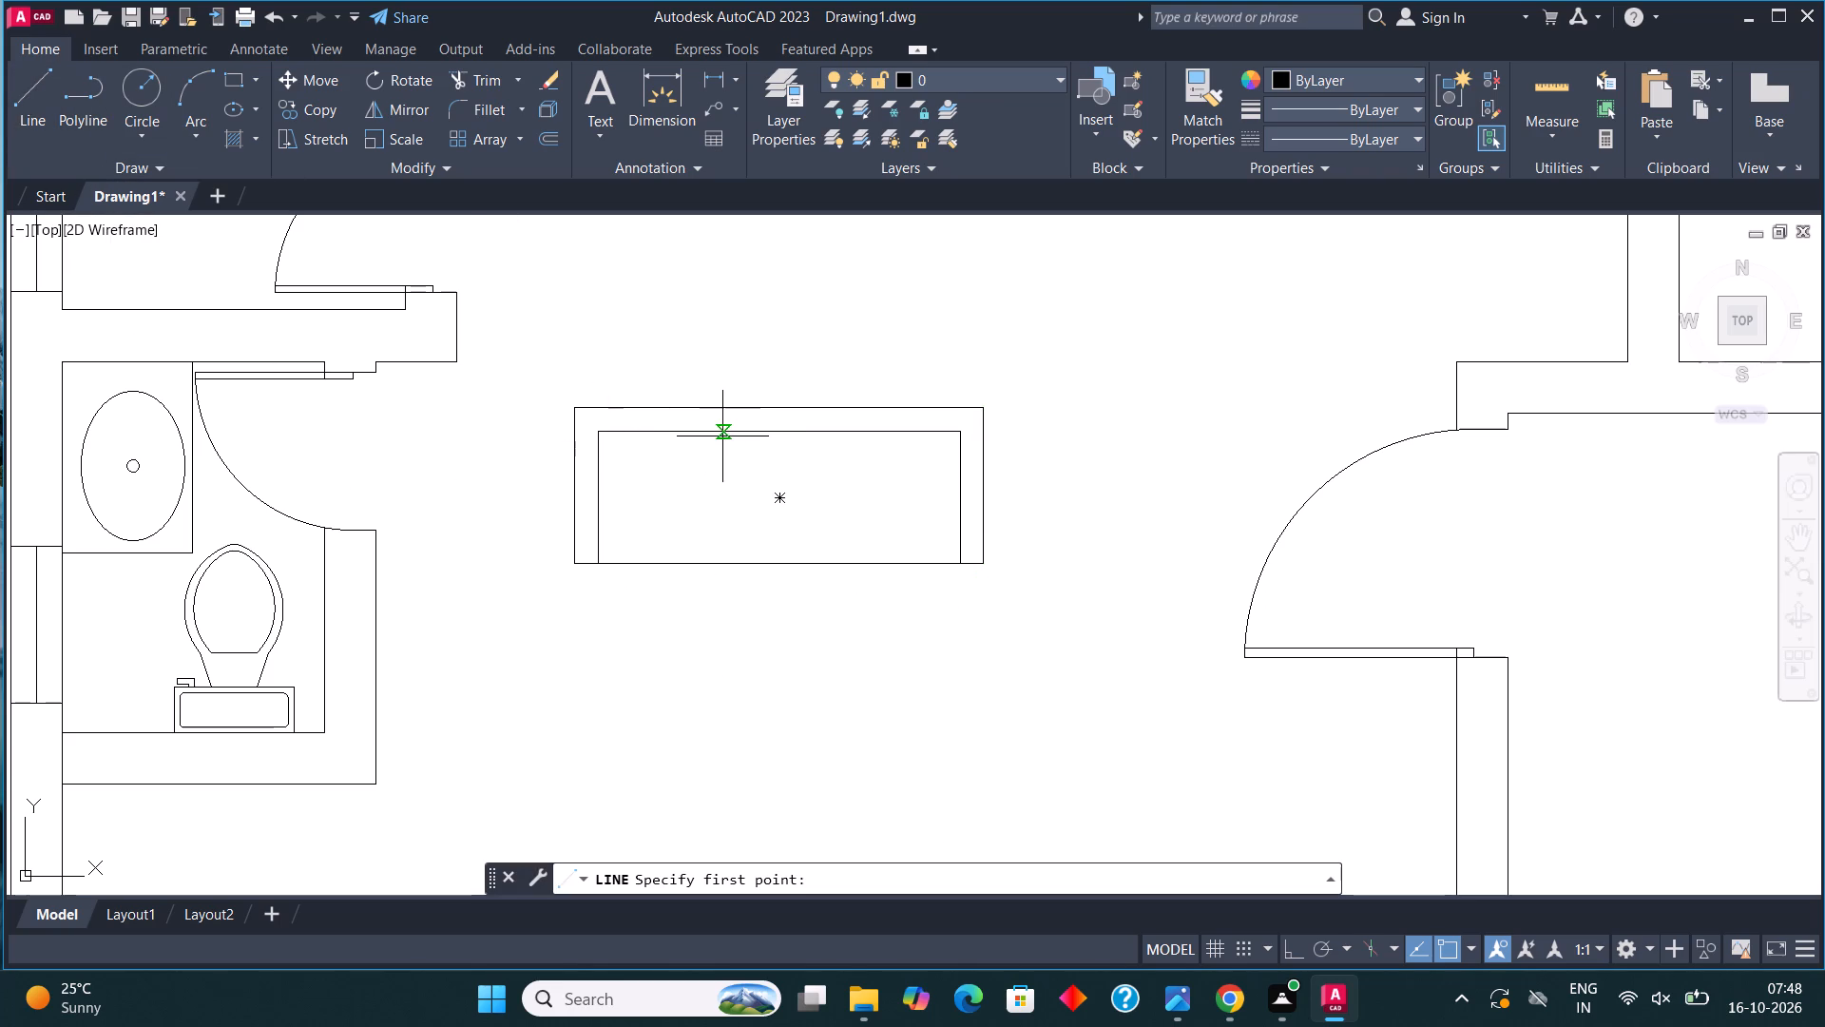
pyautogui.click(710, 436)
pyautogui.click(710, 558)
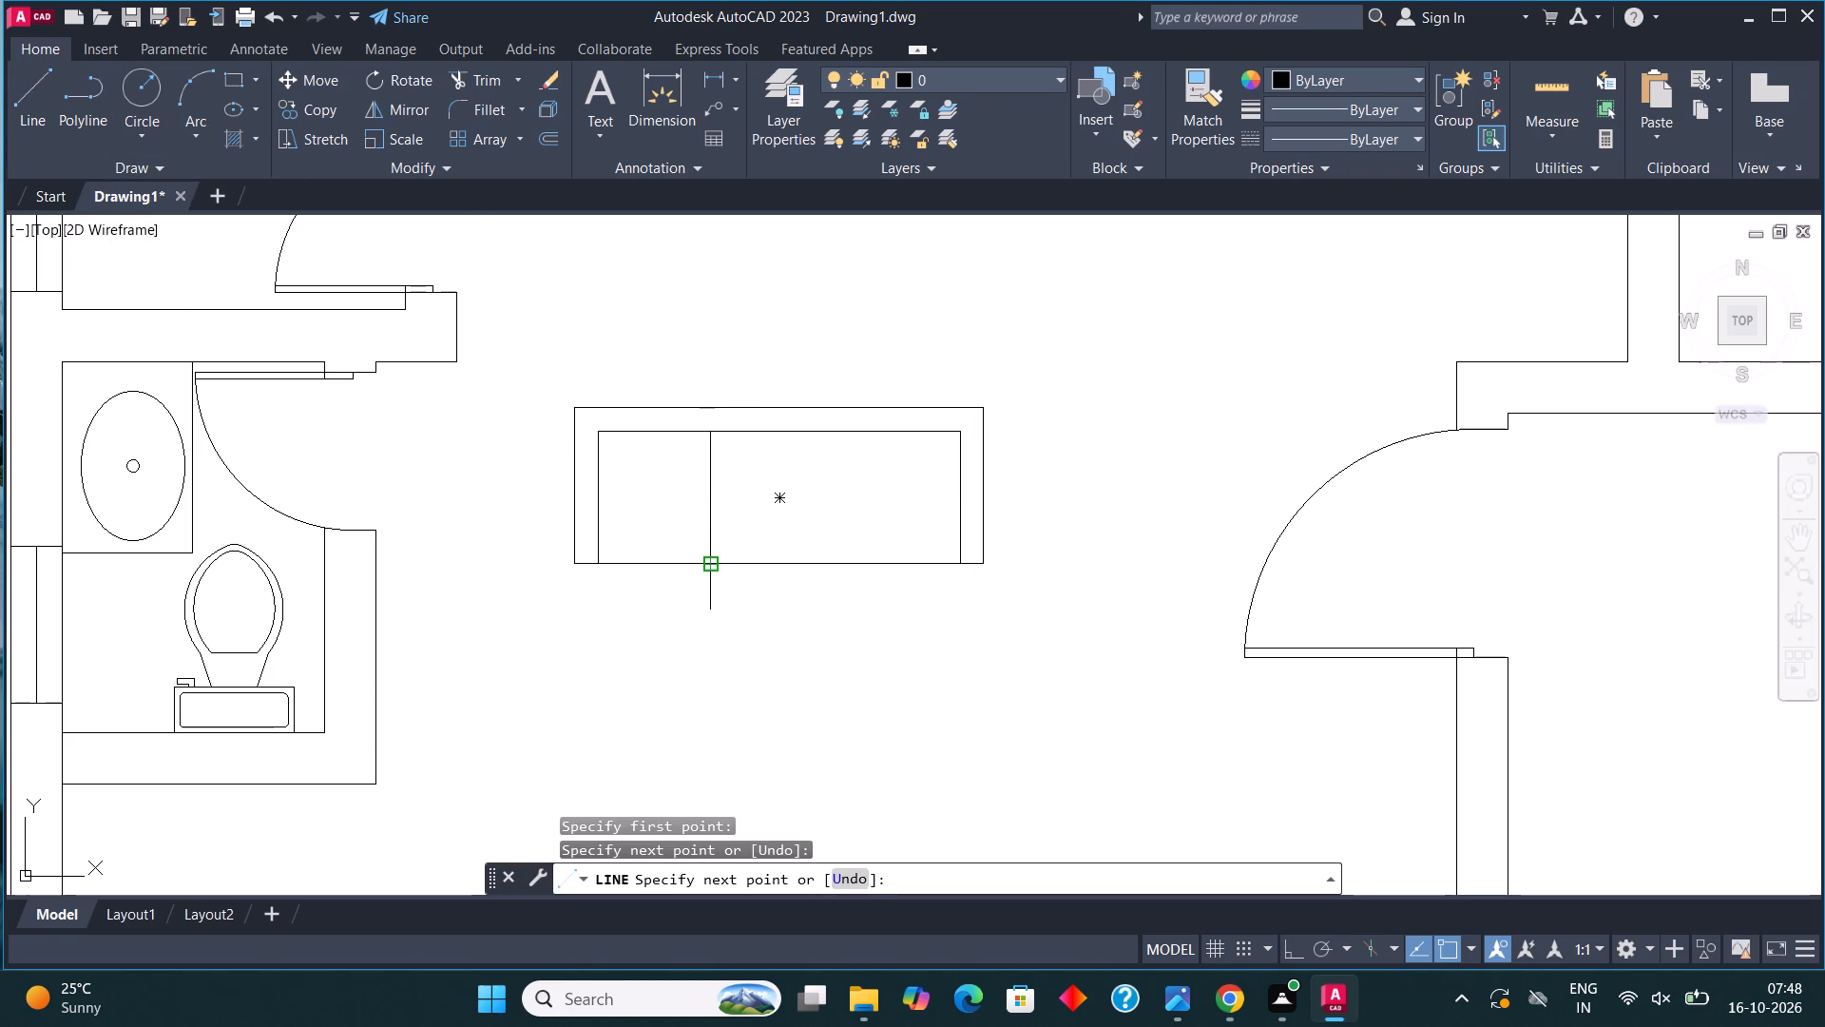
pyautogui.press('Escape')
pyautogui.click(710, 513)
pyautogui.click(279, 100)
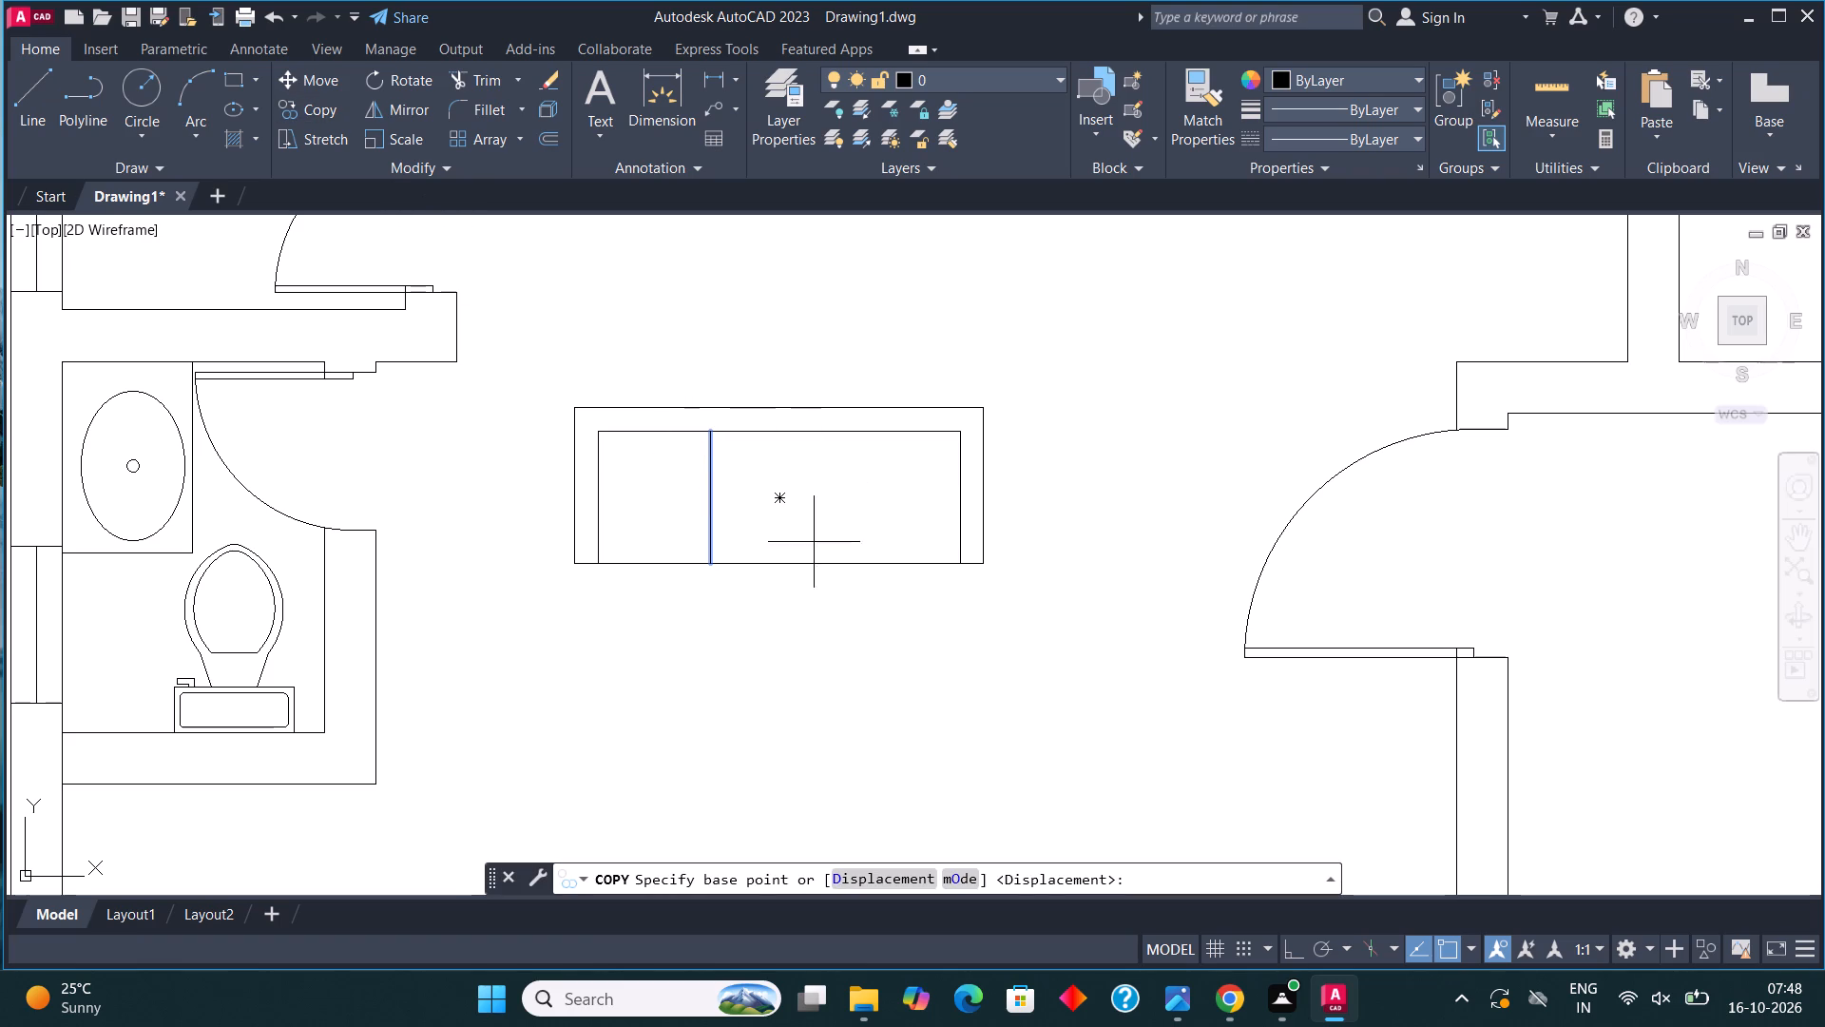
pyautogui.click(712, 560)
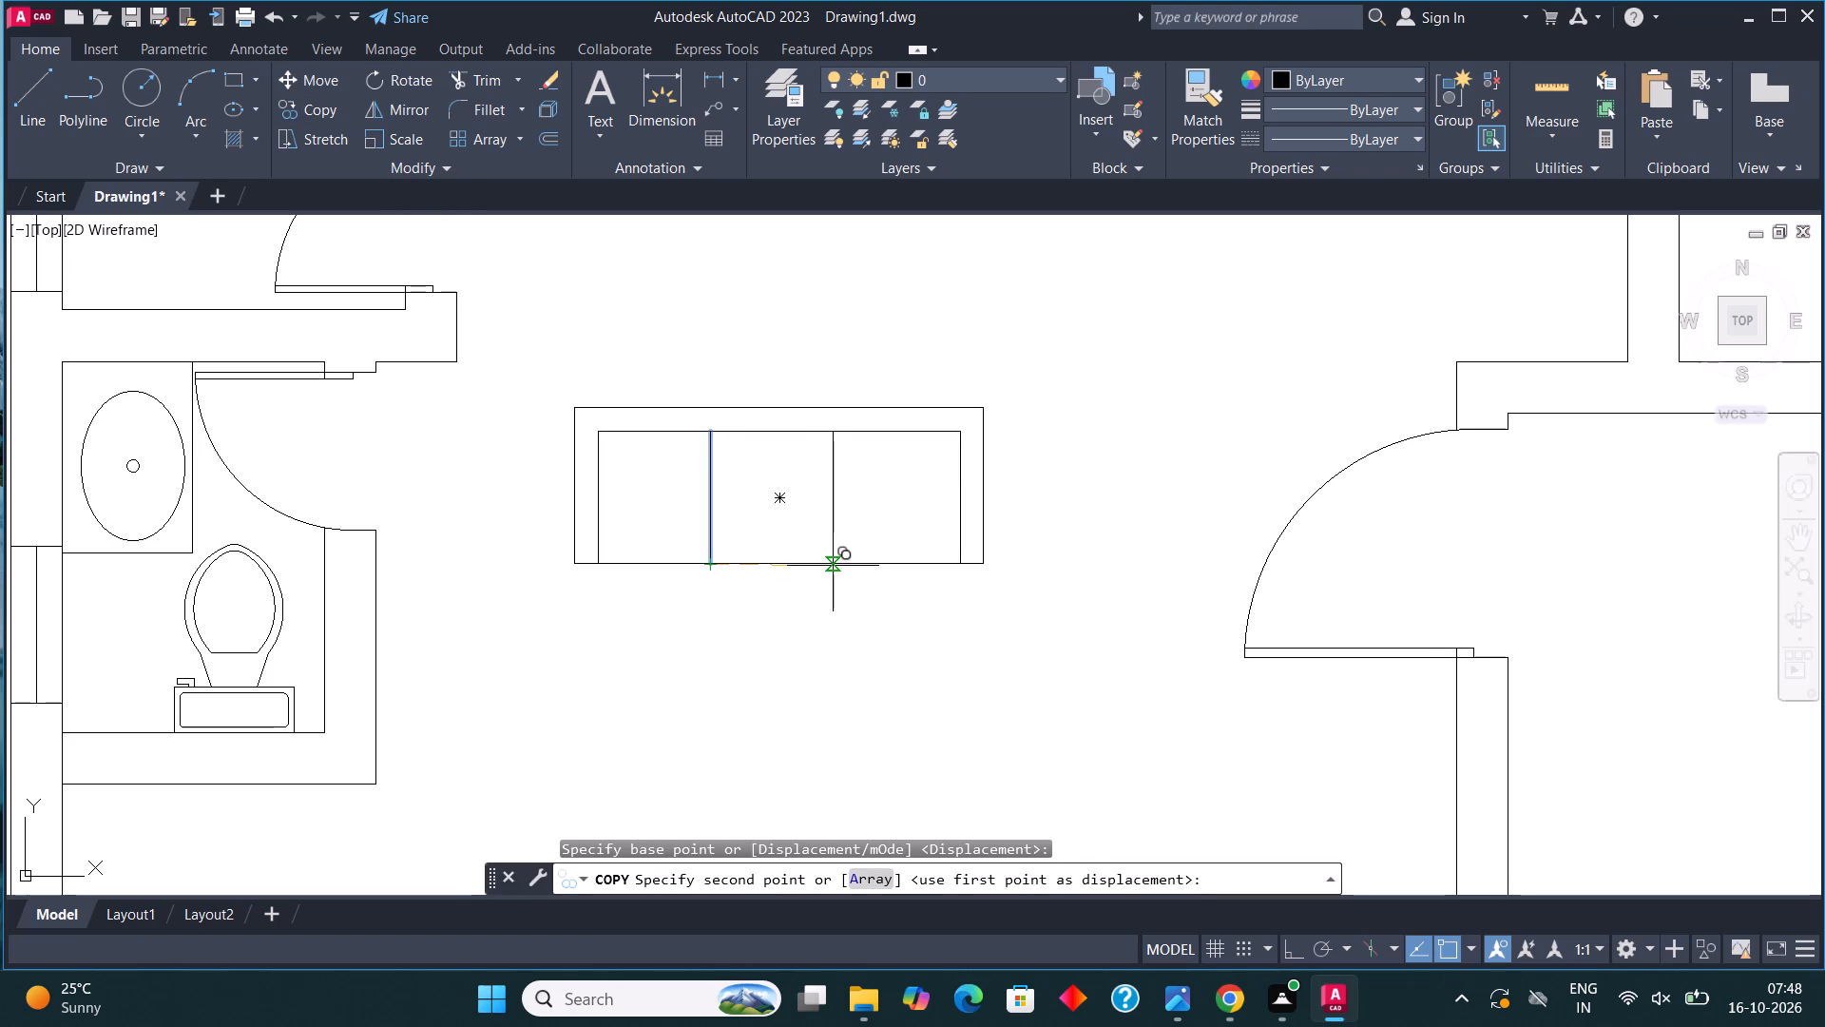
pyautogui.click(833, 566)
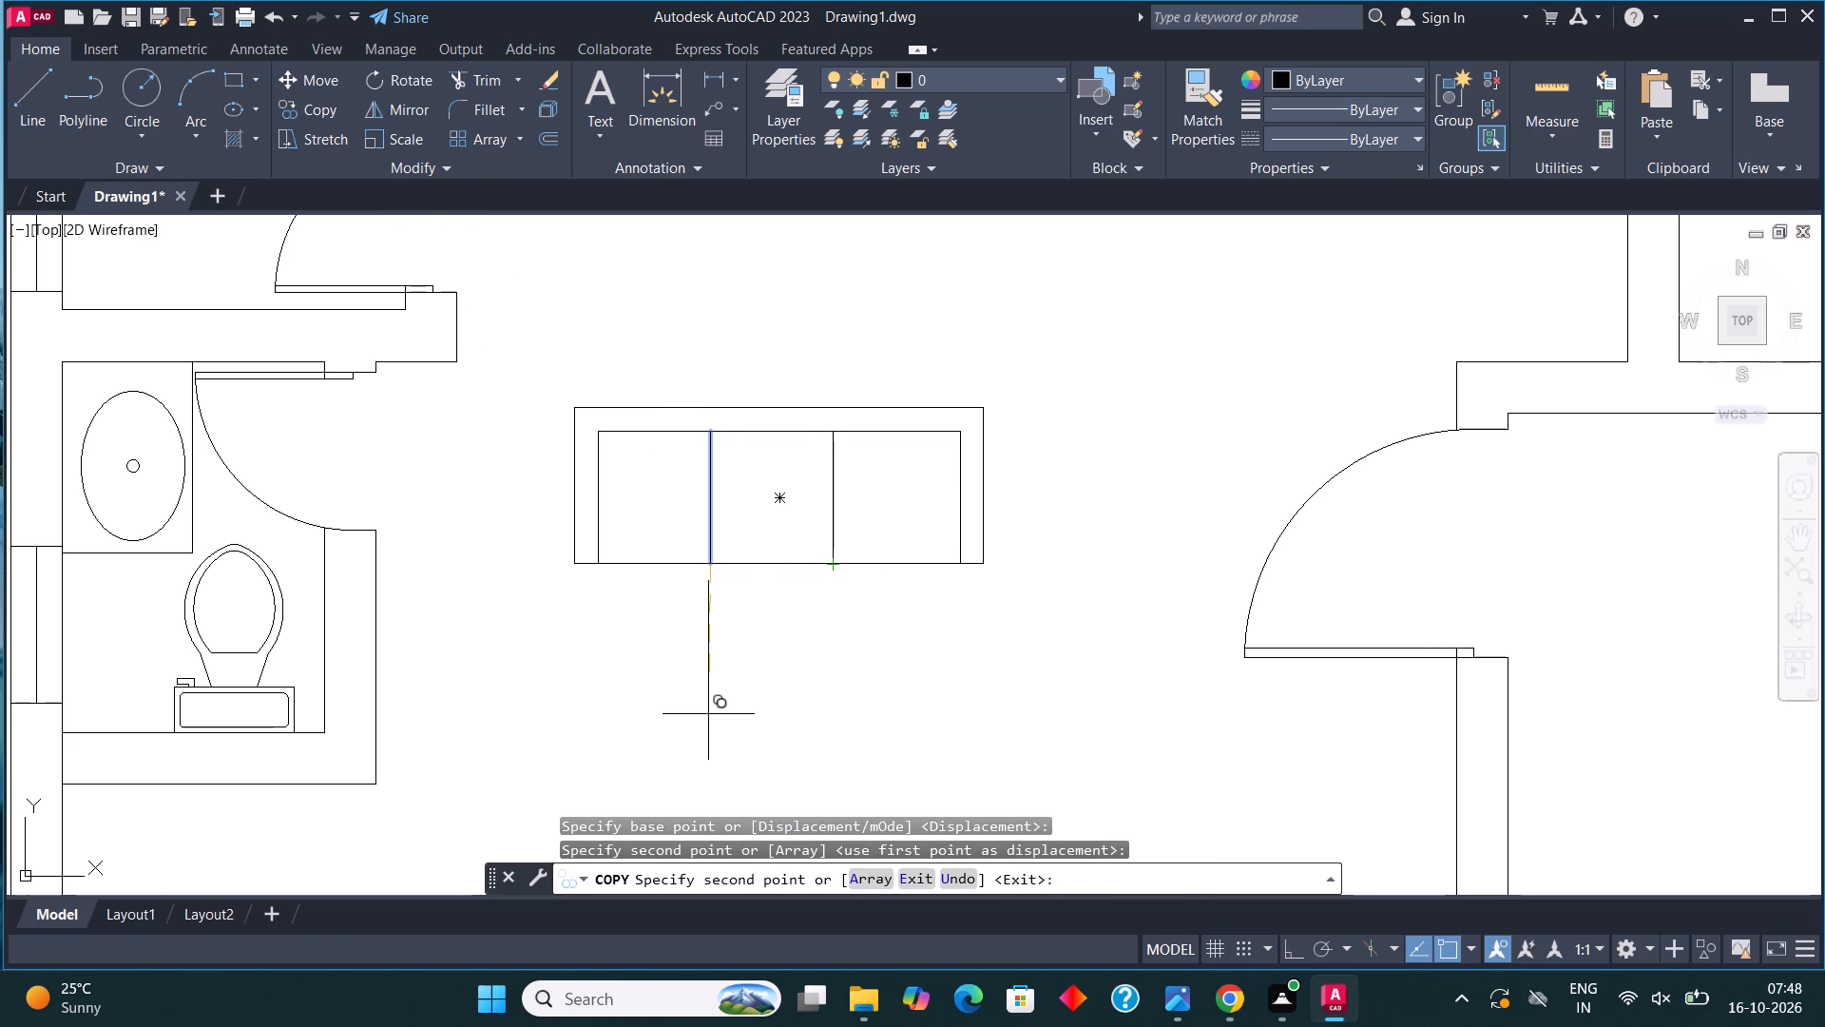
pyautogui.press('Escape')
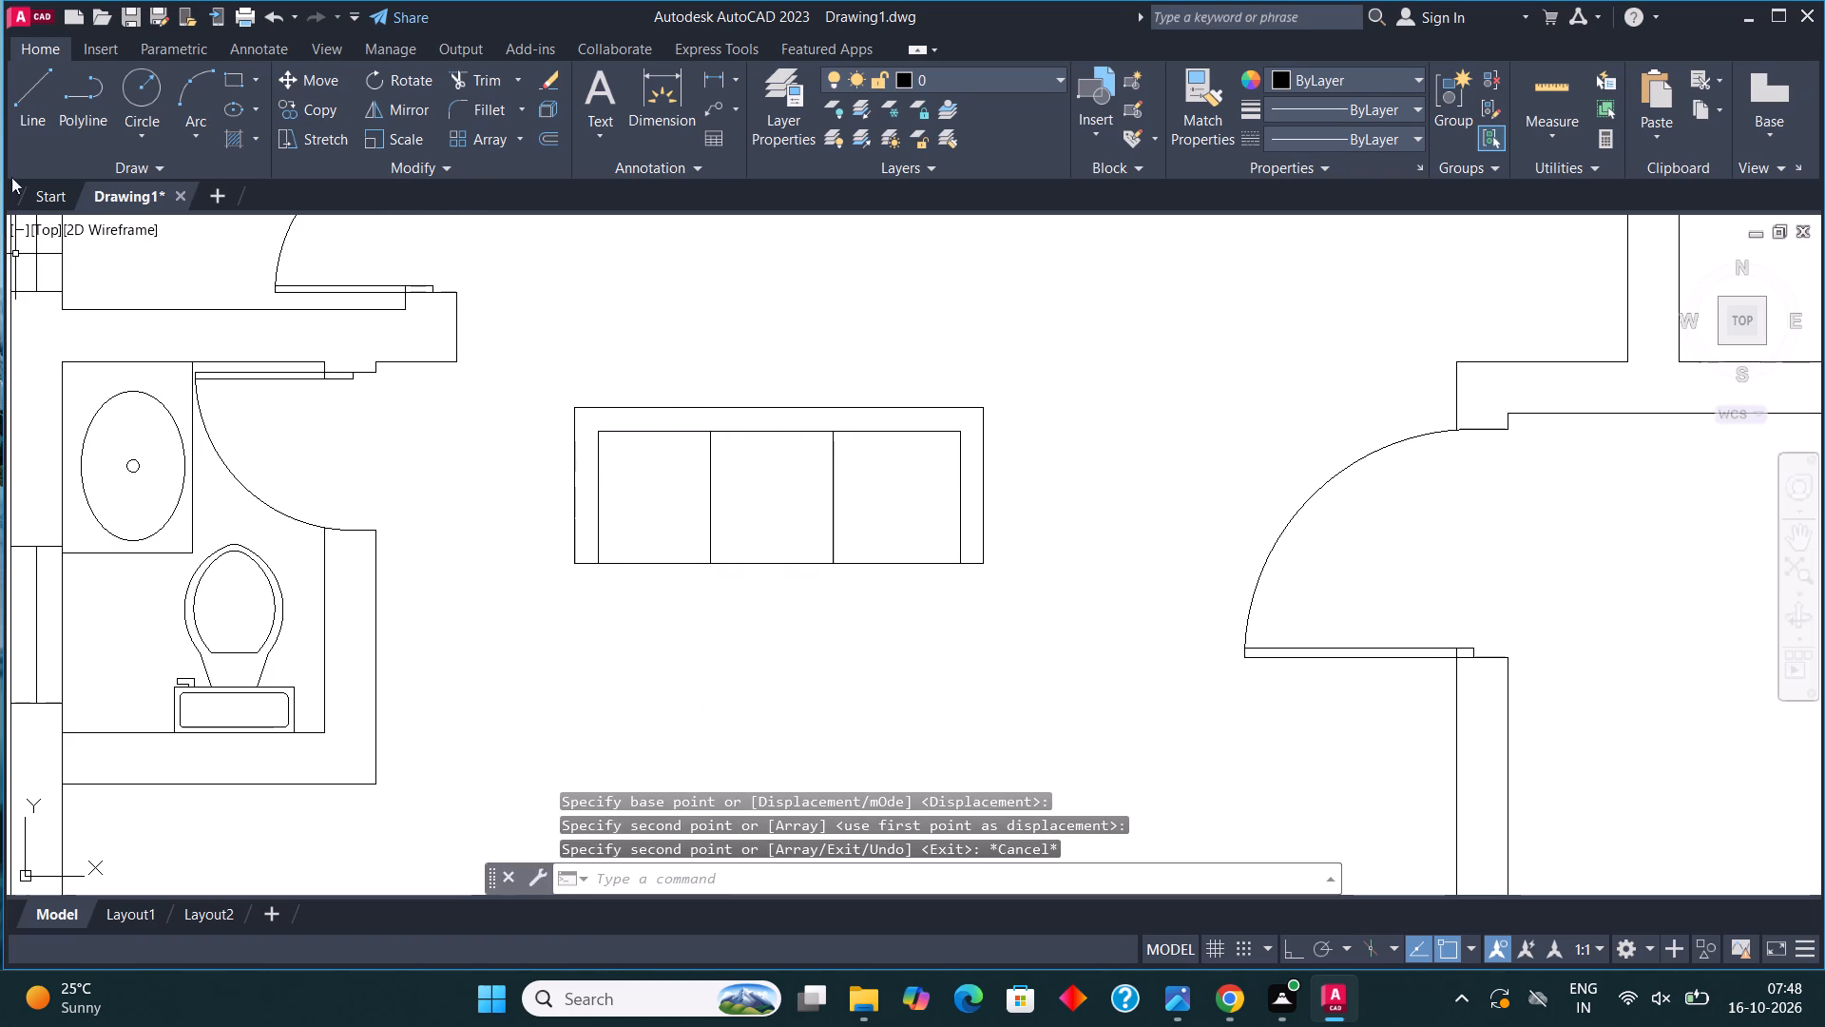
# Draw a line across the sofa seat from its west to east edge, just south of the backrest.
pyautogui.click(29, 83)
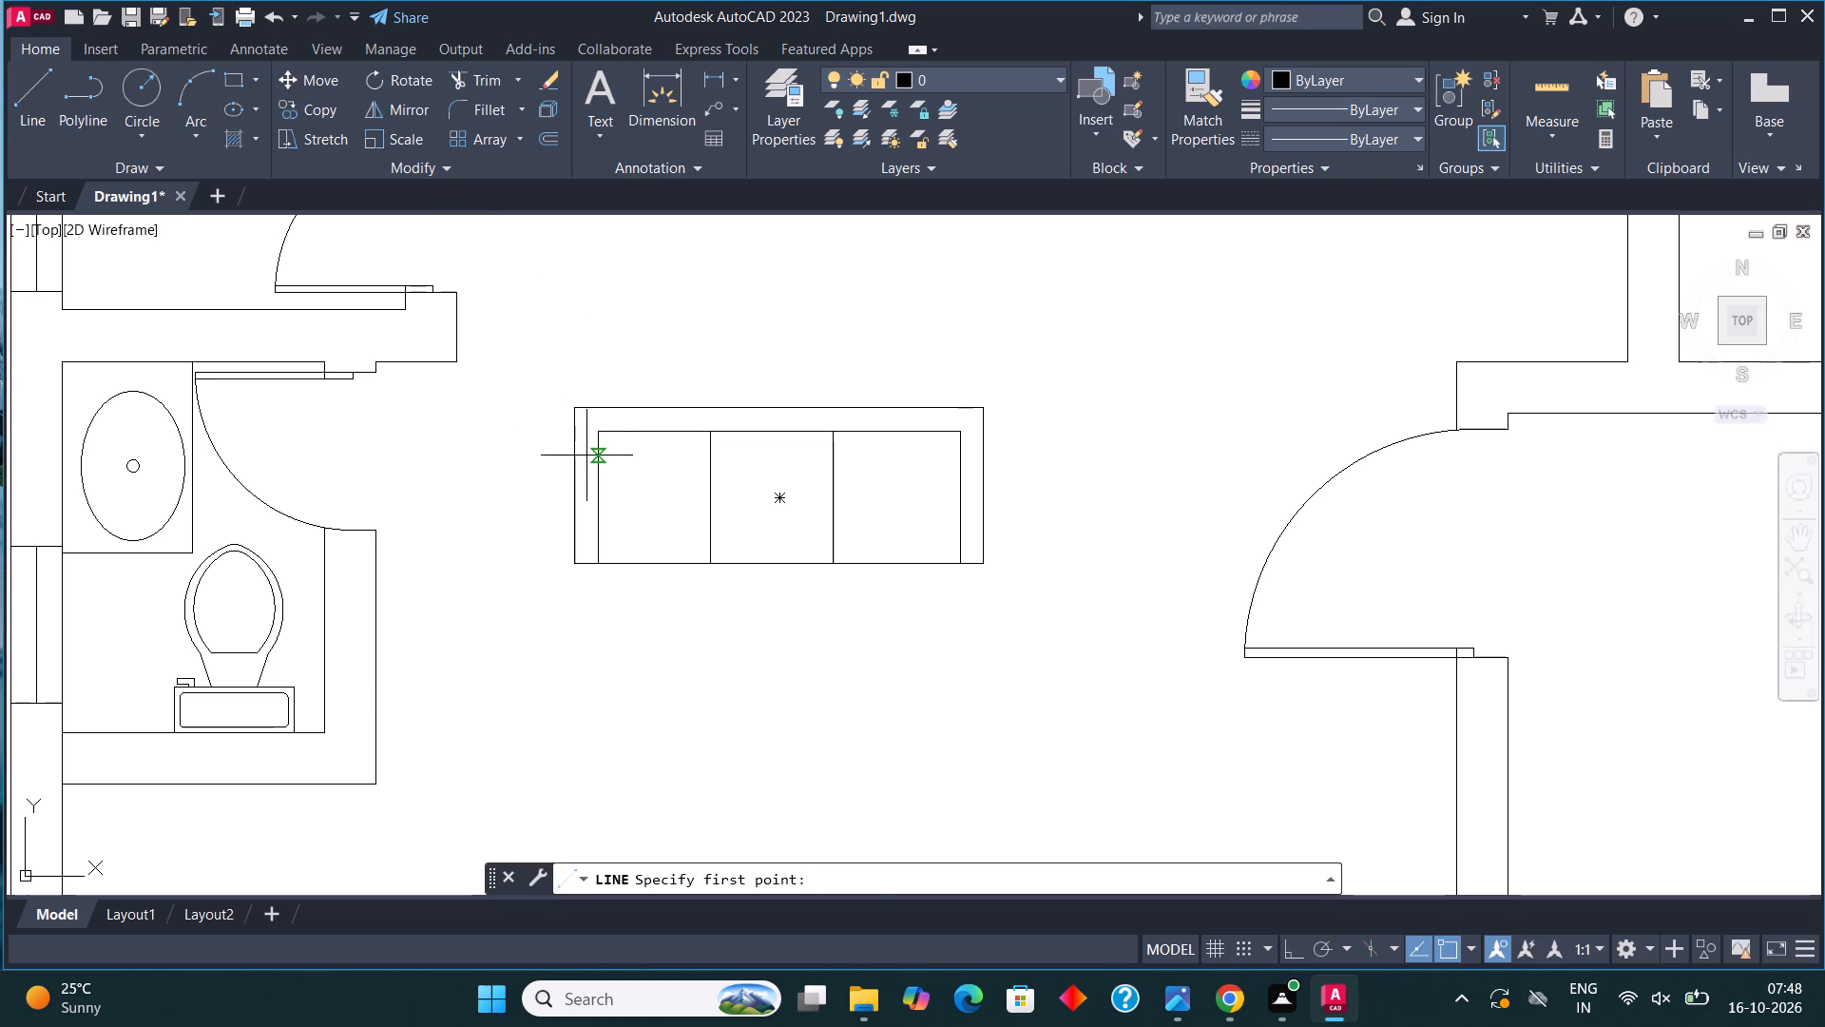
pyautogui.click(586, 455)
pyautogui.click(954, 457)
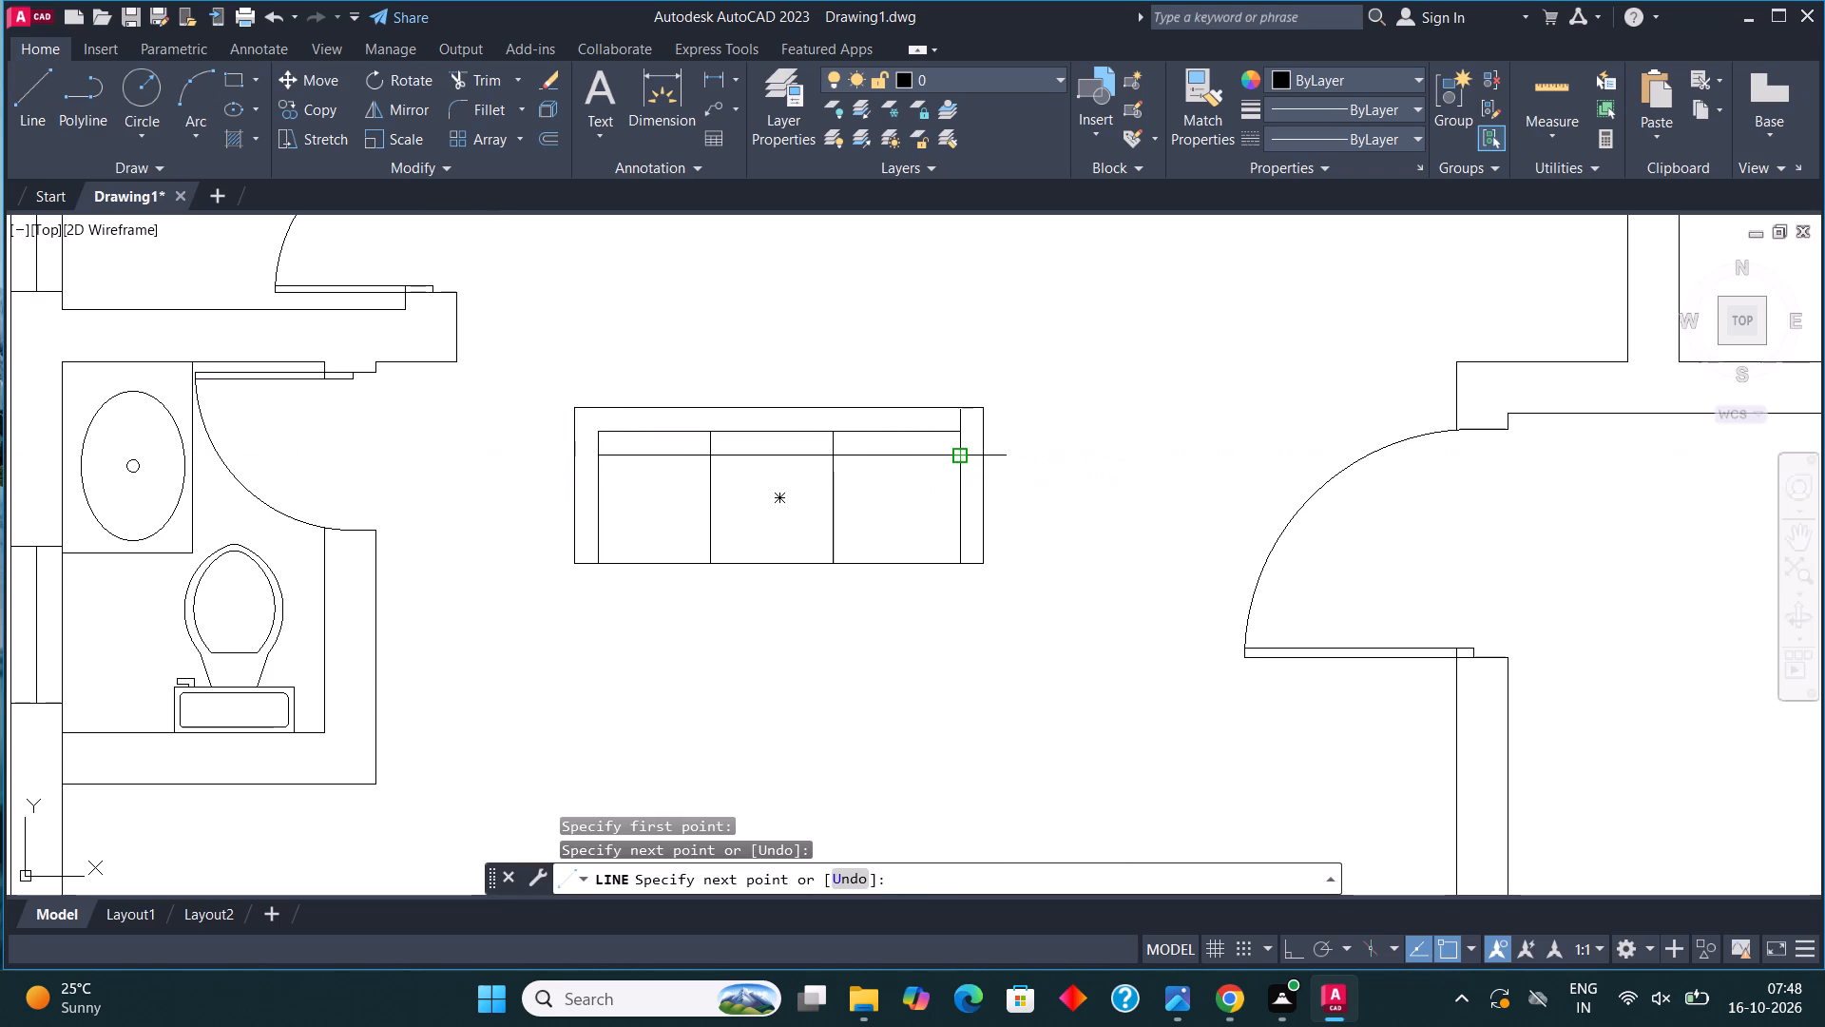
pyautogui.press('Escape')
# Draw a small upright rectangle for an armchair seat, southwest of the sofa in the open hall.
pyautogui.scroll(-1, 839, 605)
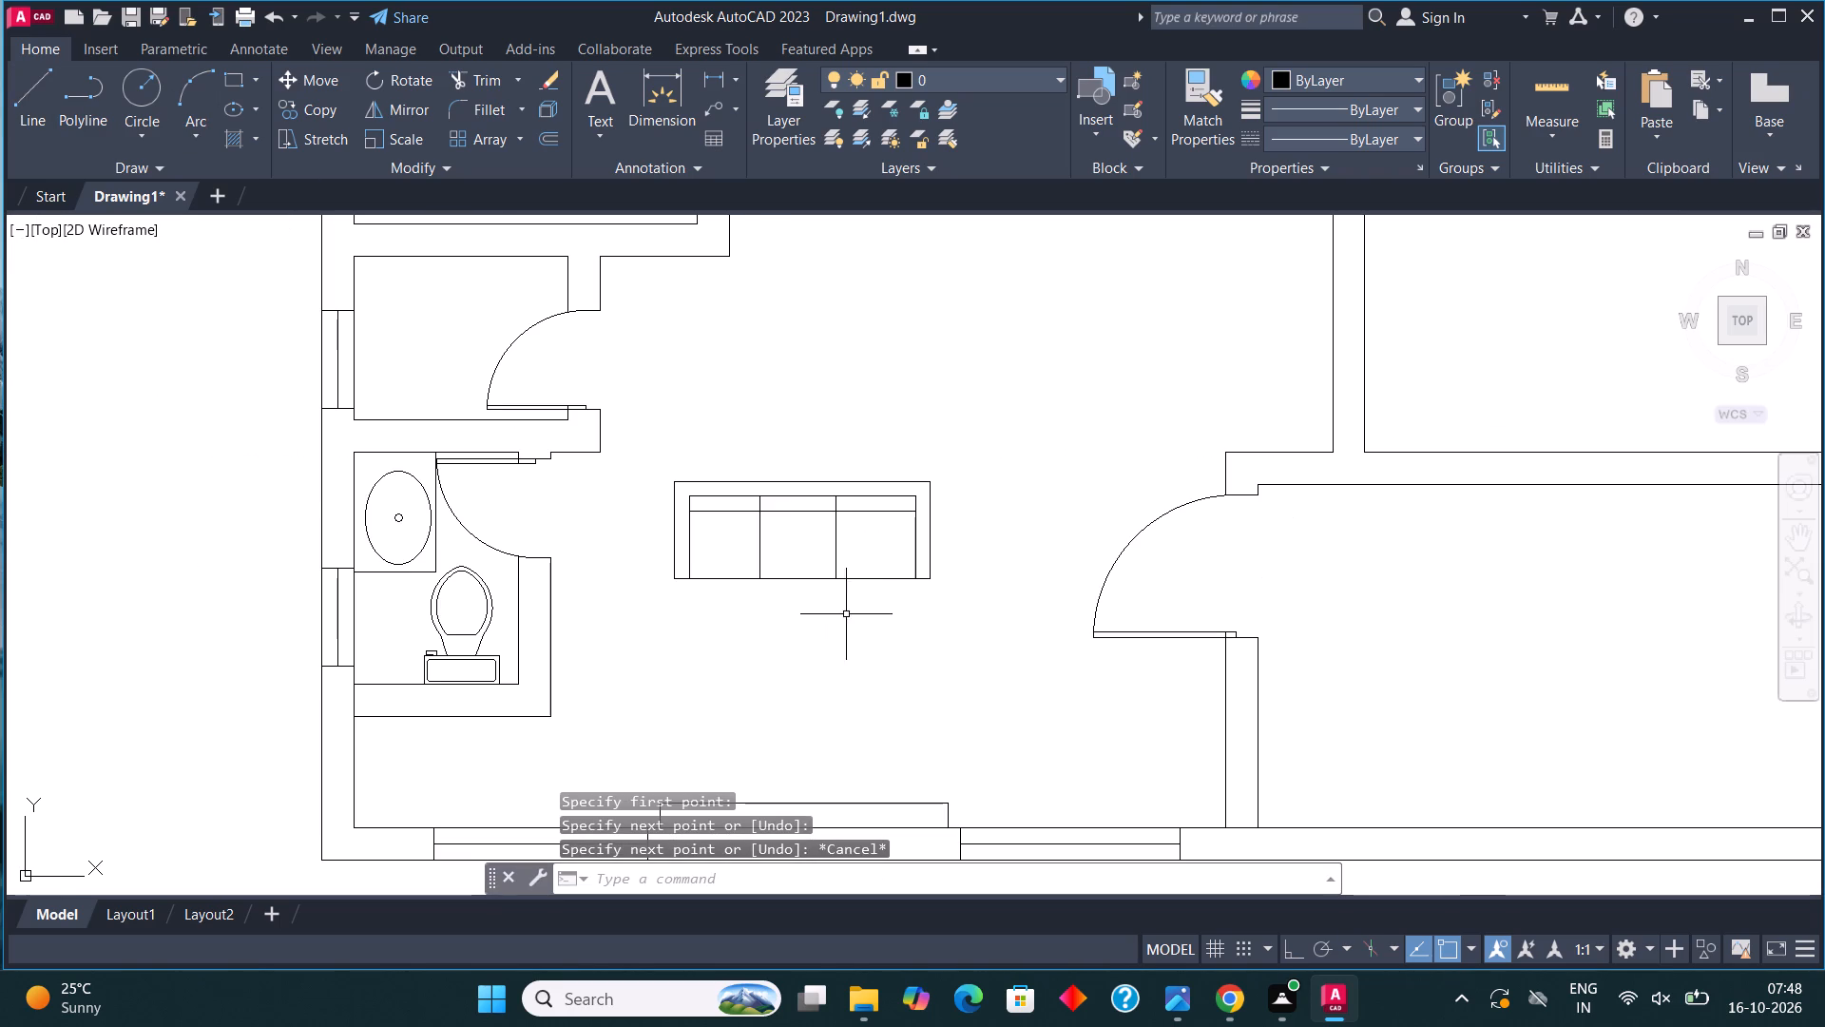
pyautogui.scroll(1, 767, 618)
pyautogui.scroll(-1, 748, 591)
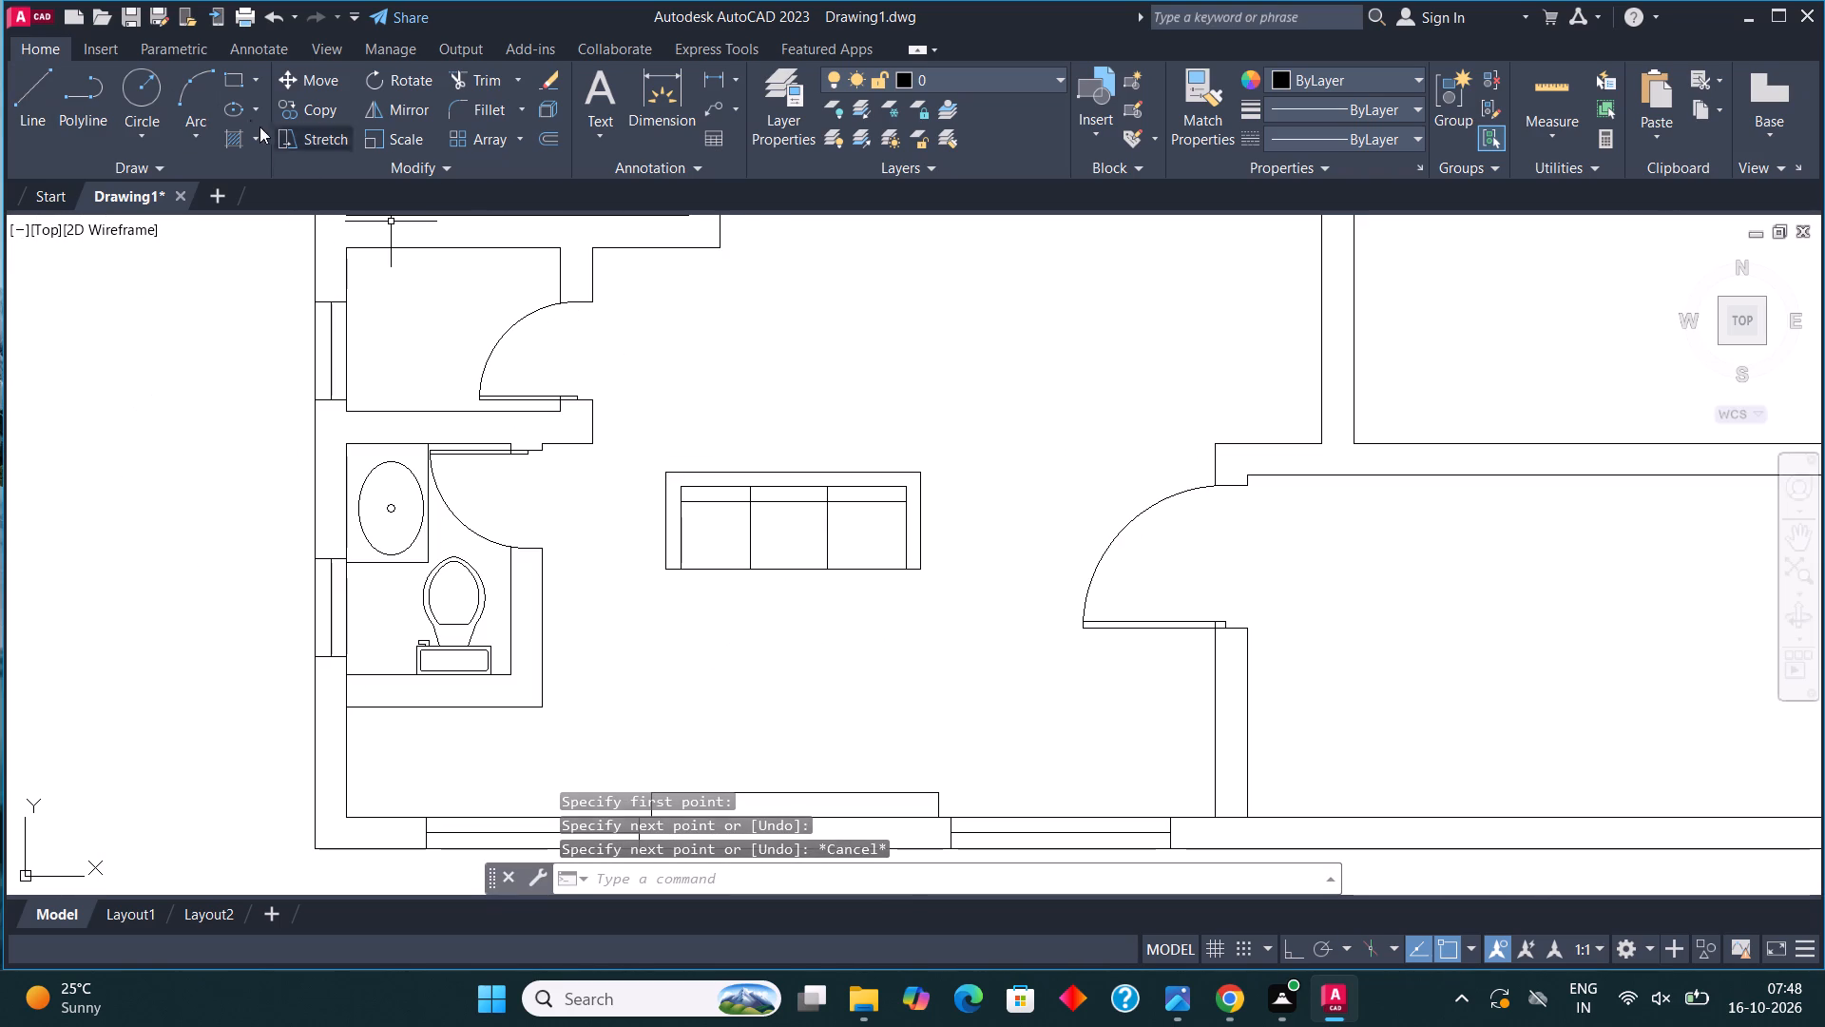
pyautogui.click(238, 86)
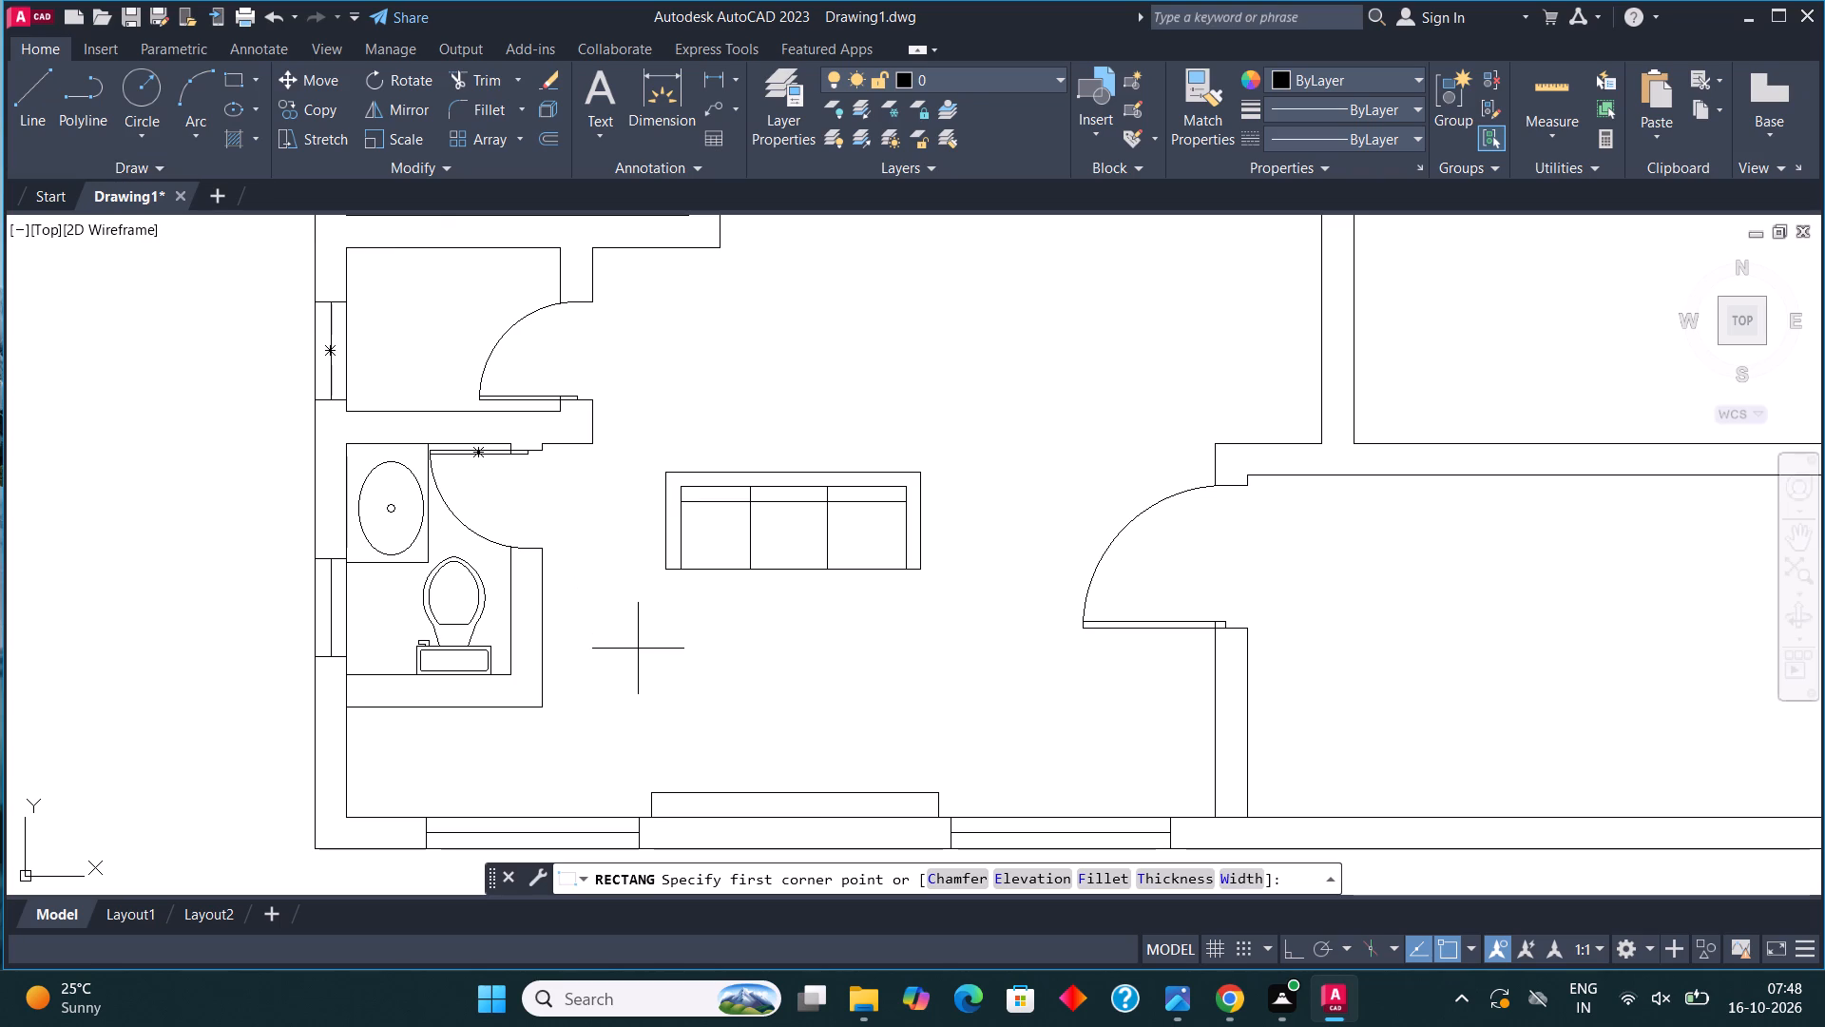
pyautogui.moveTo(638, 649); pyautogui.dragTo(644, 574, button='middle')
pyautogui.scroll(1, 647, 573)
pyautogui.click(707, 536)
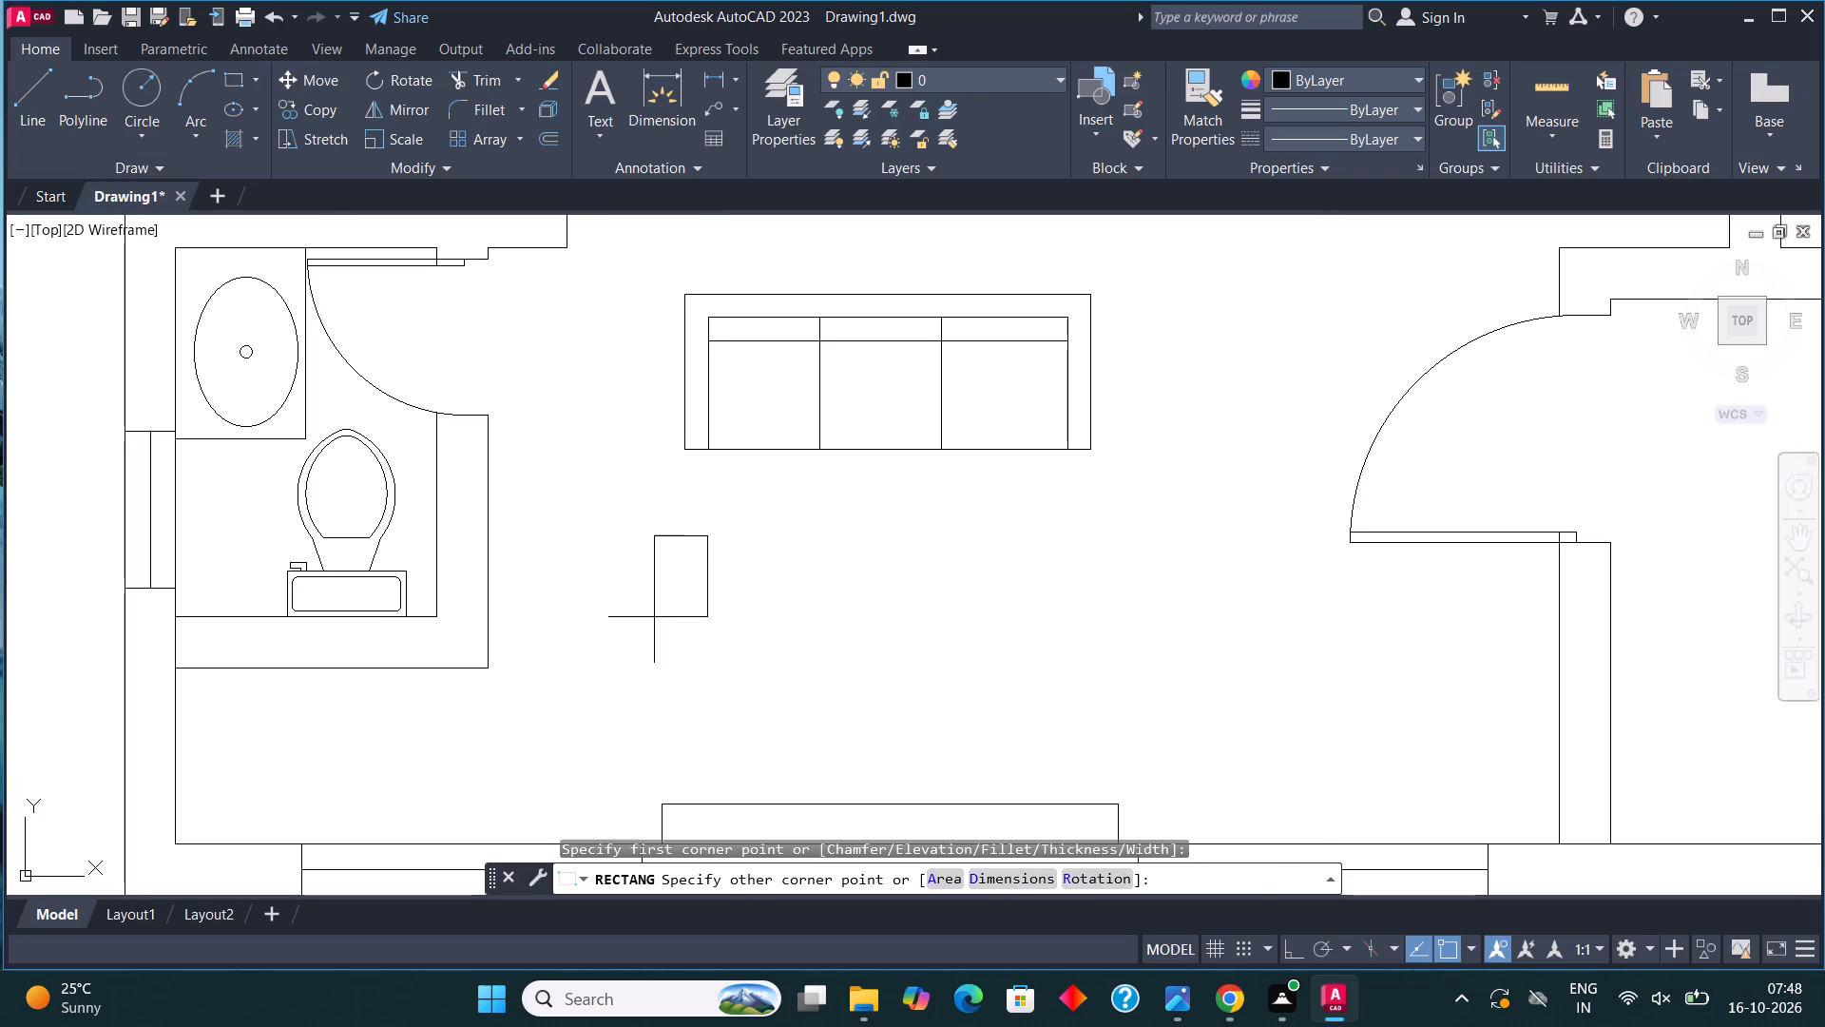
pyautogui.click(605, 677)
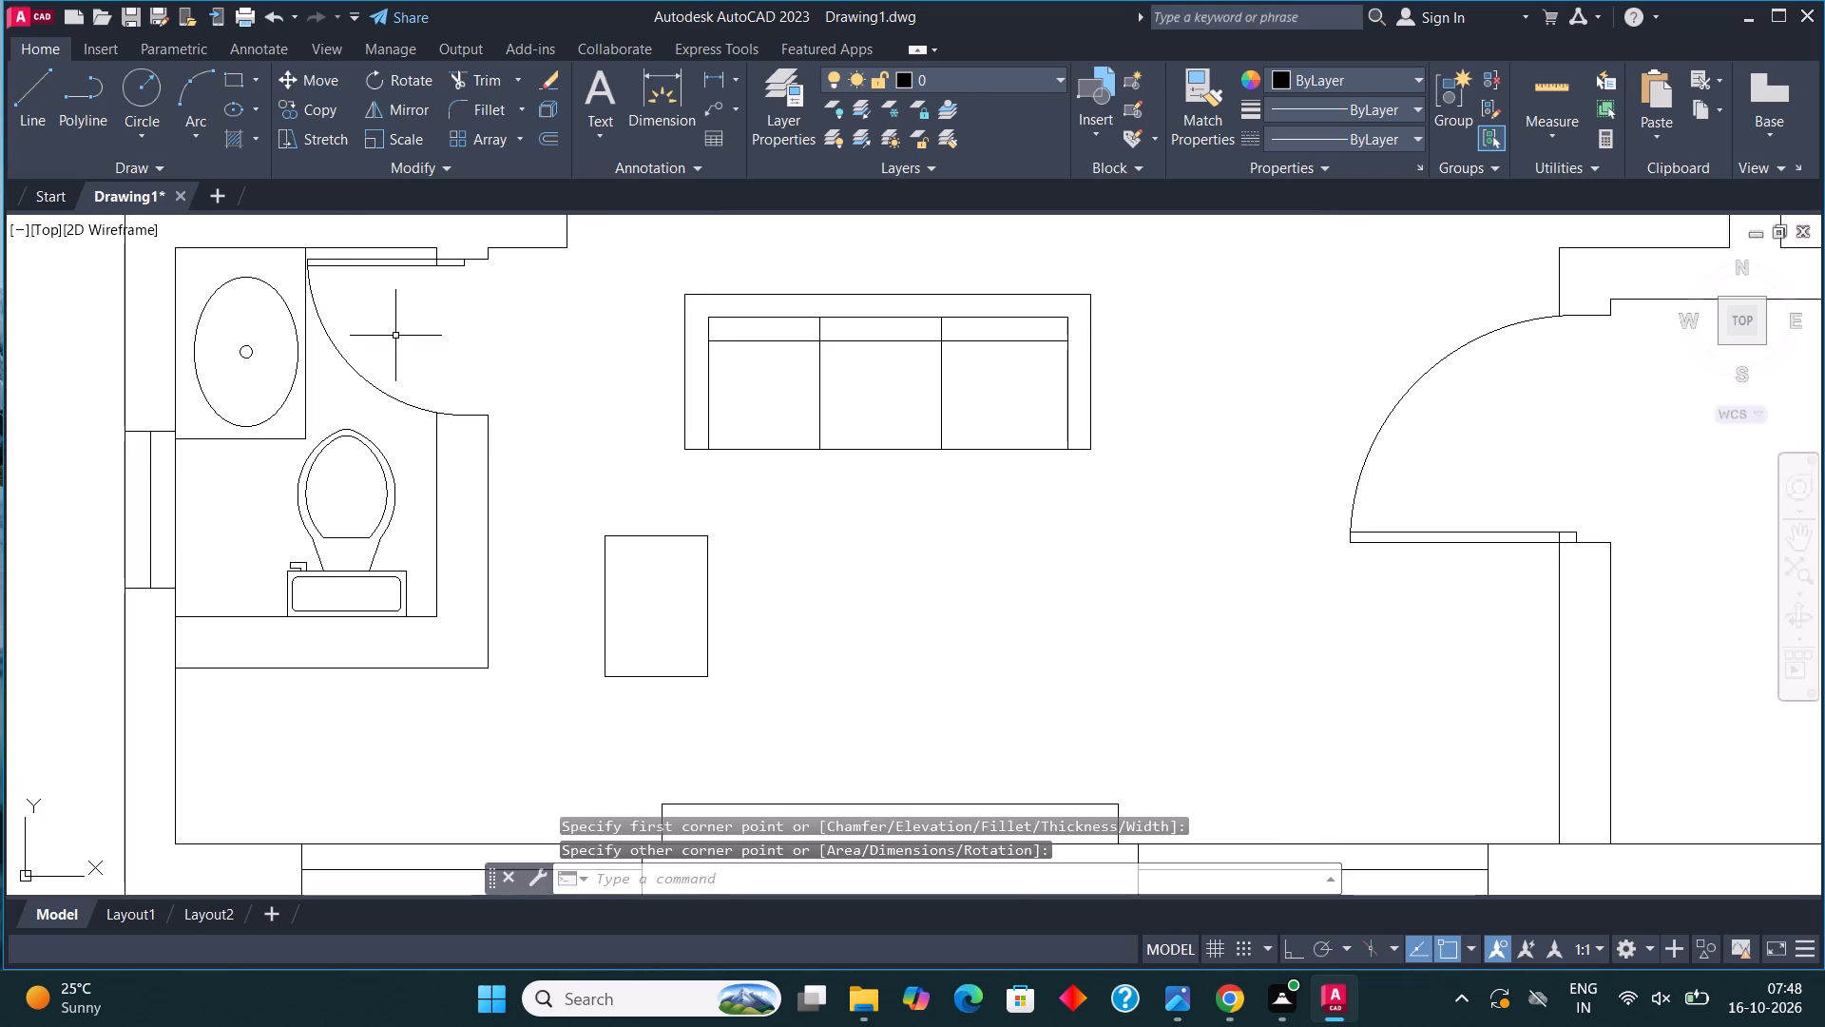
# Outline the armchair's backrest and arms with lines about 4 inches outside the seat's south, west and north sides.
pyautogui.click(44, 99)
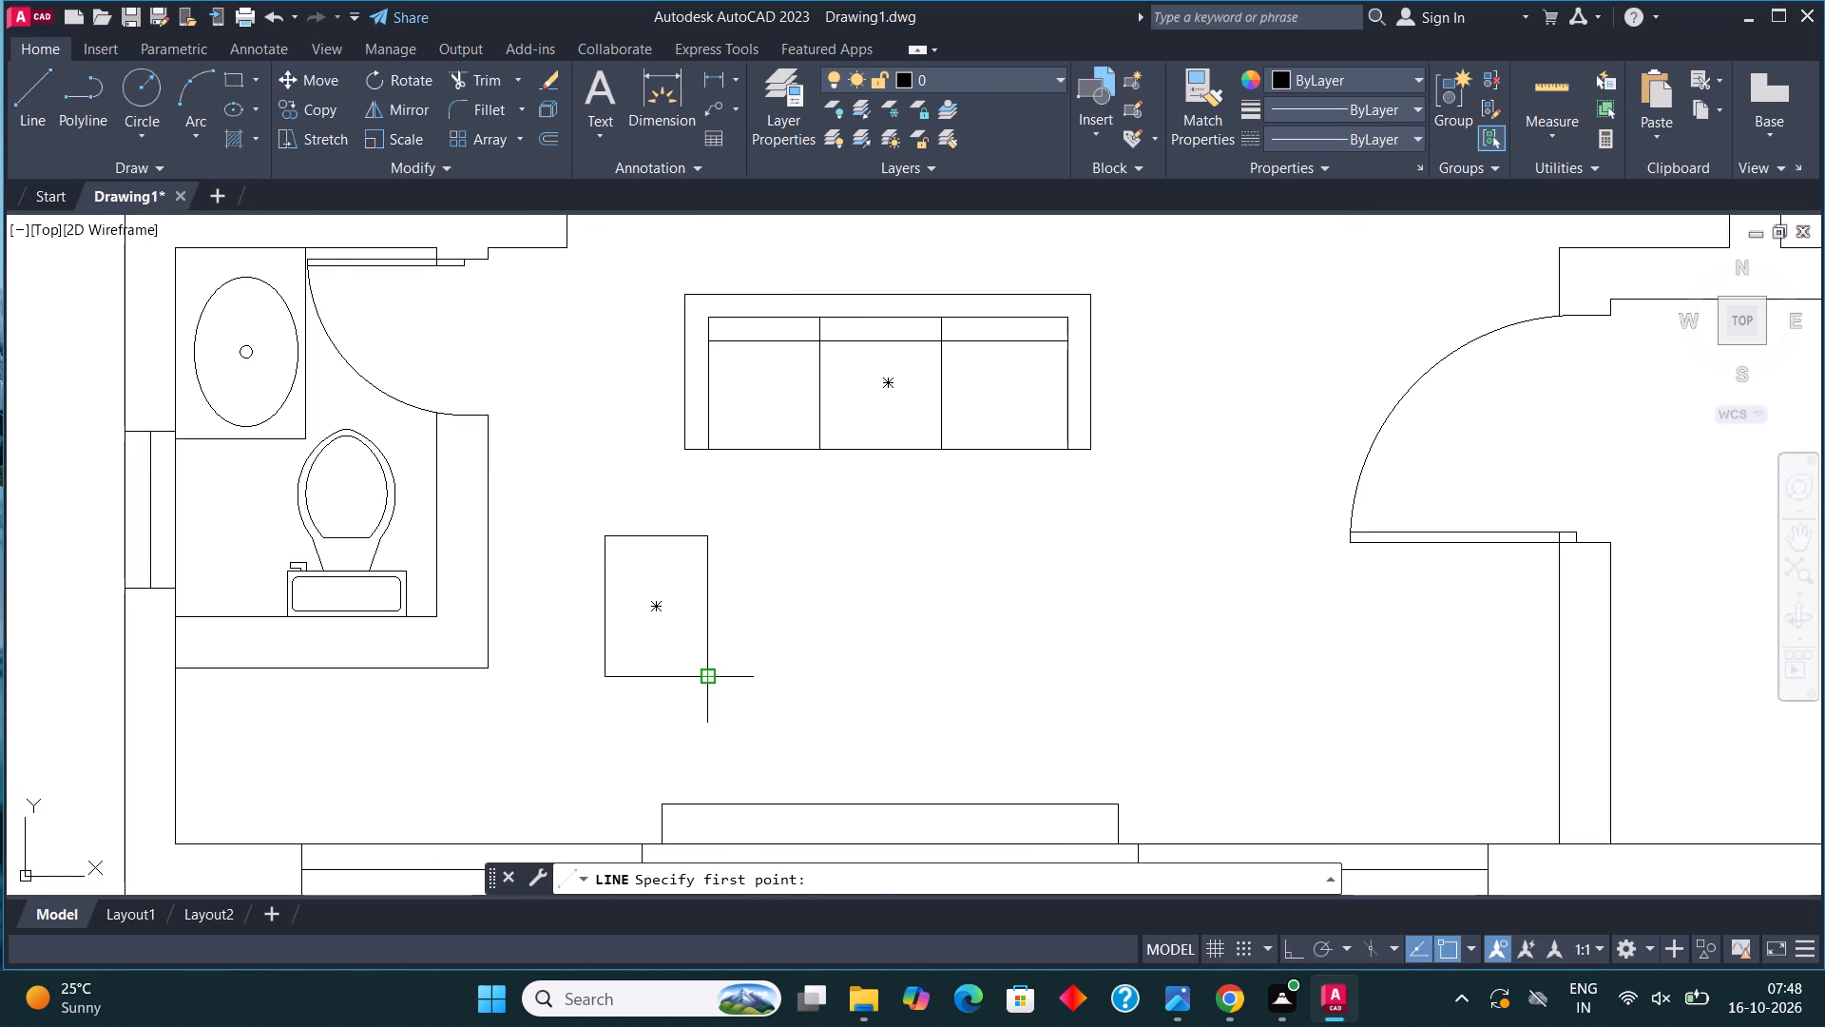
pyautogui.click(711, 670)
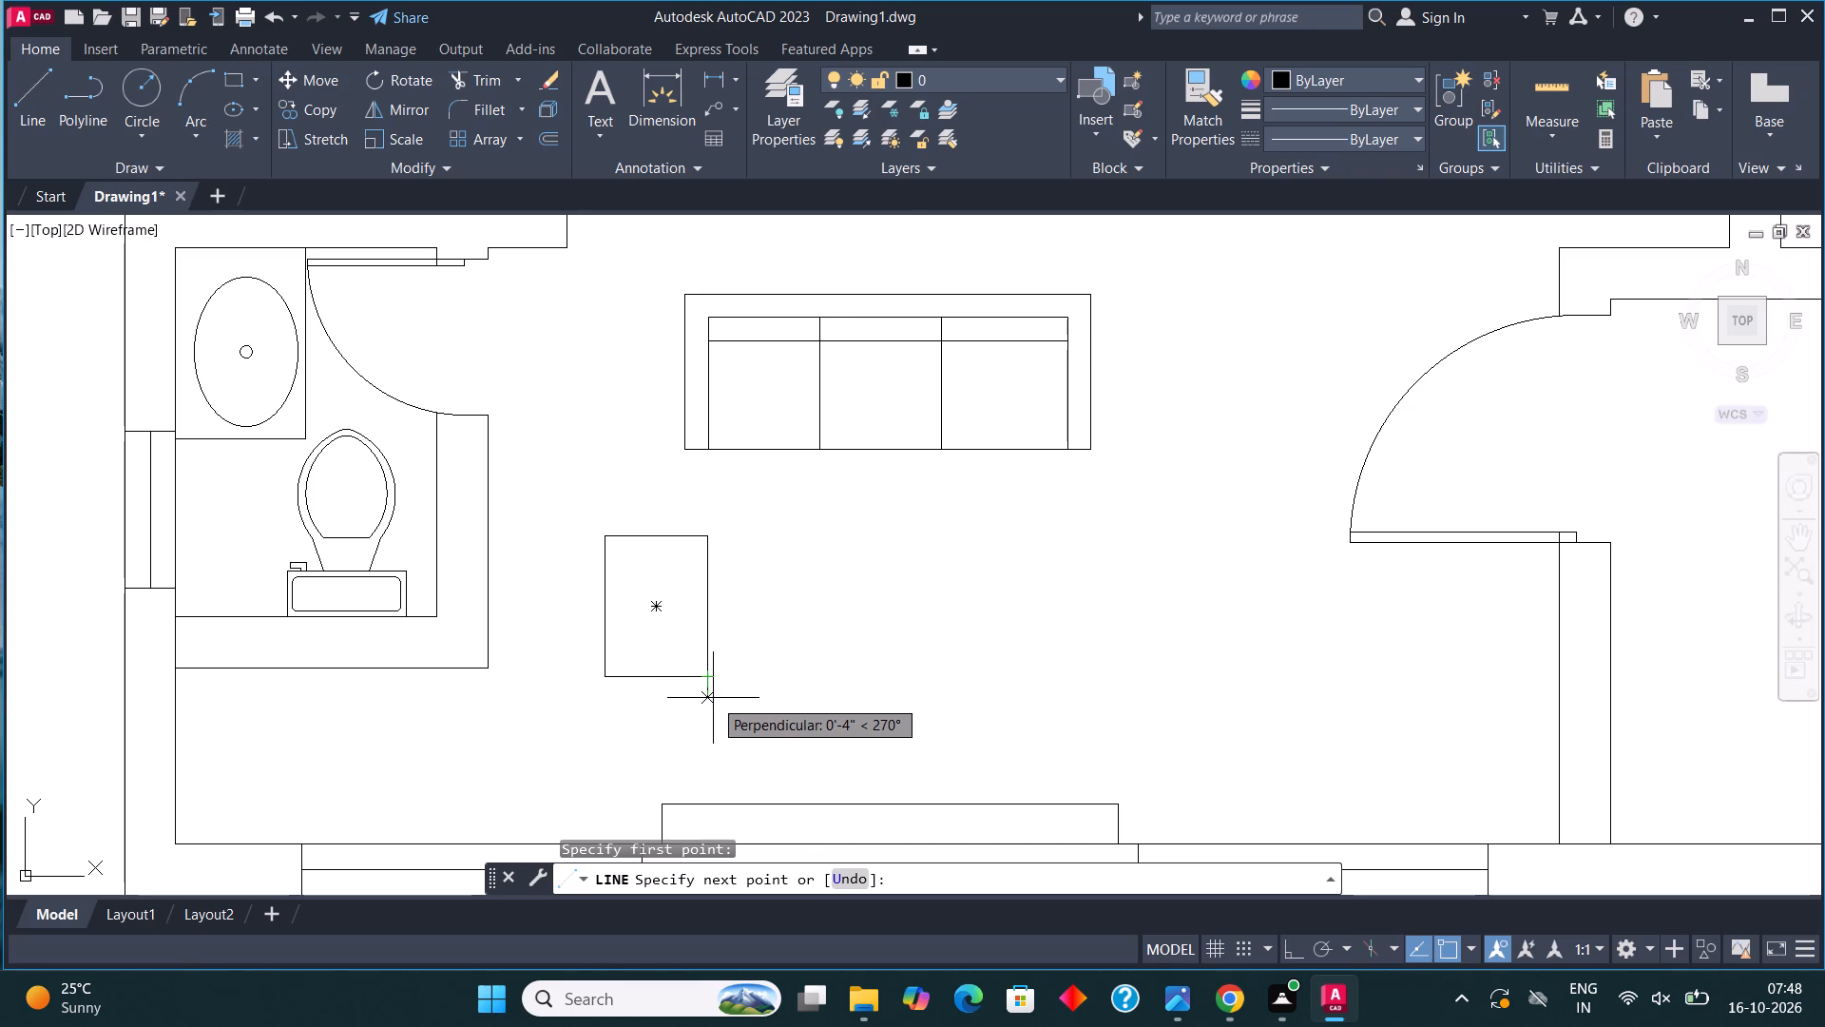
pyautogui.click(713, 698)
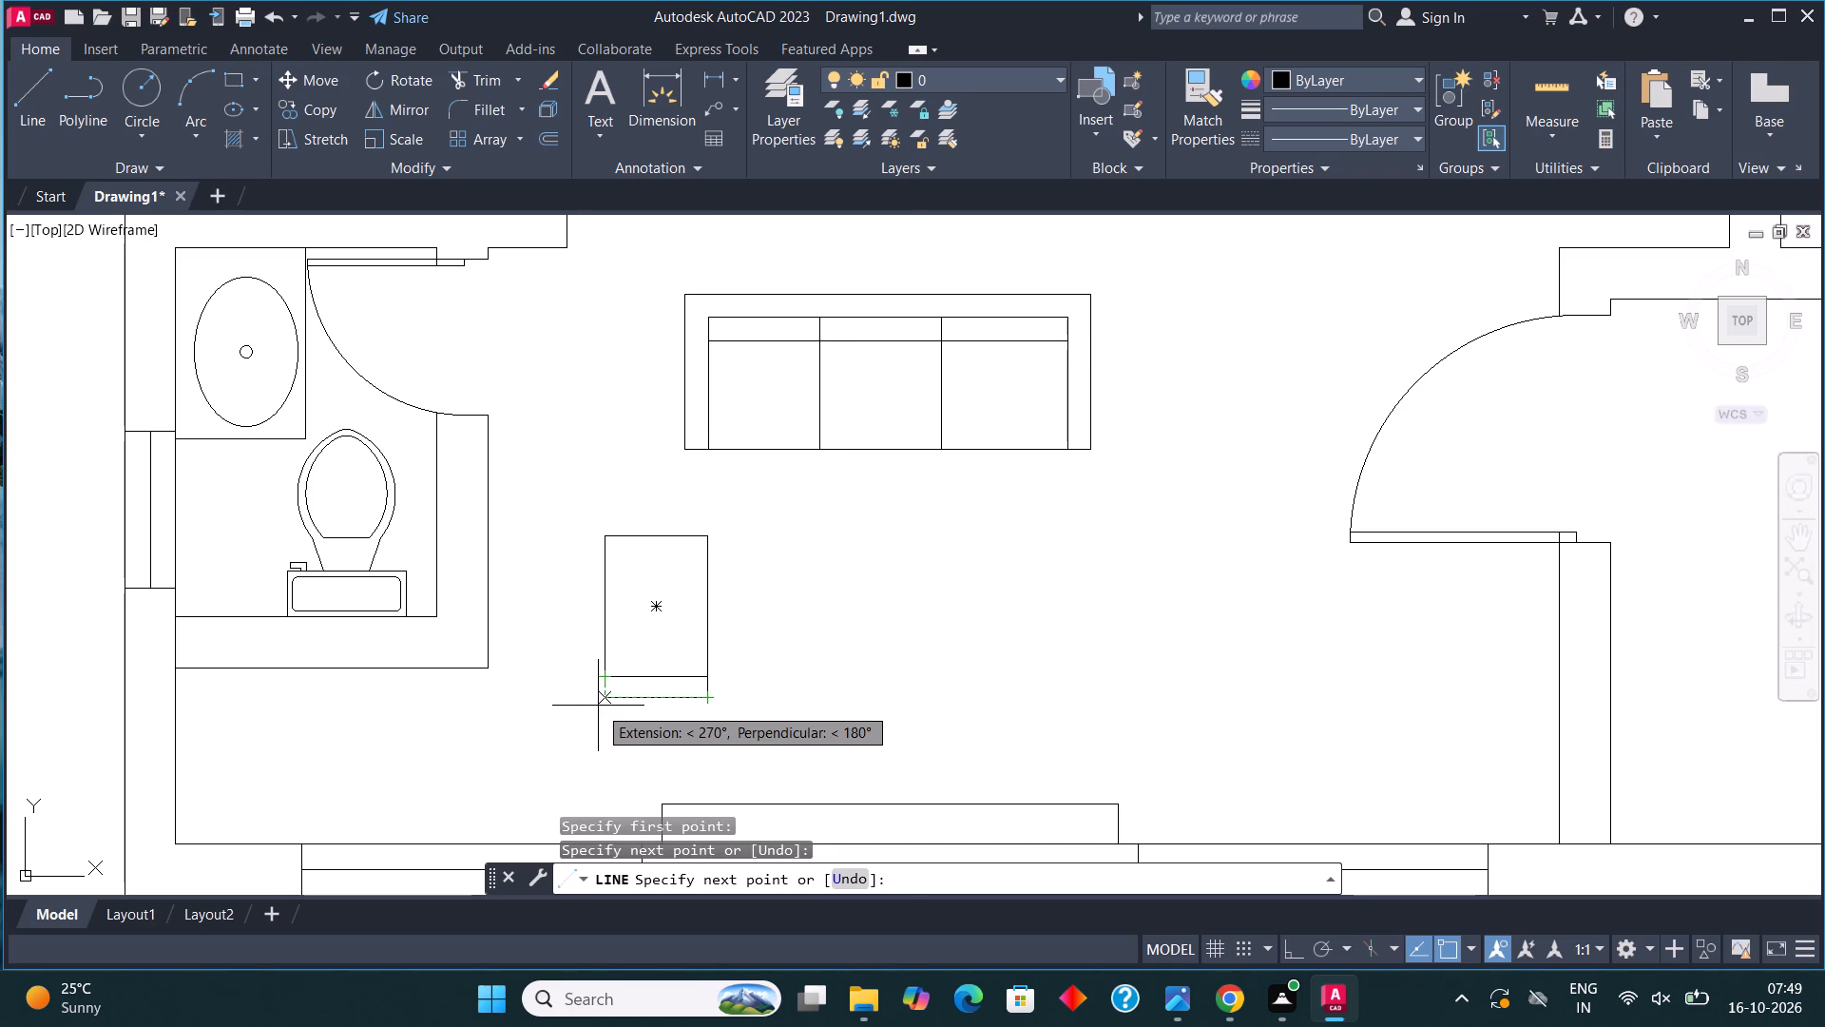
pyautogui.click(599, 707)
pyautogui.click(583, 698)
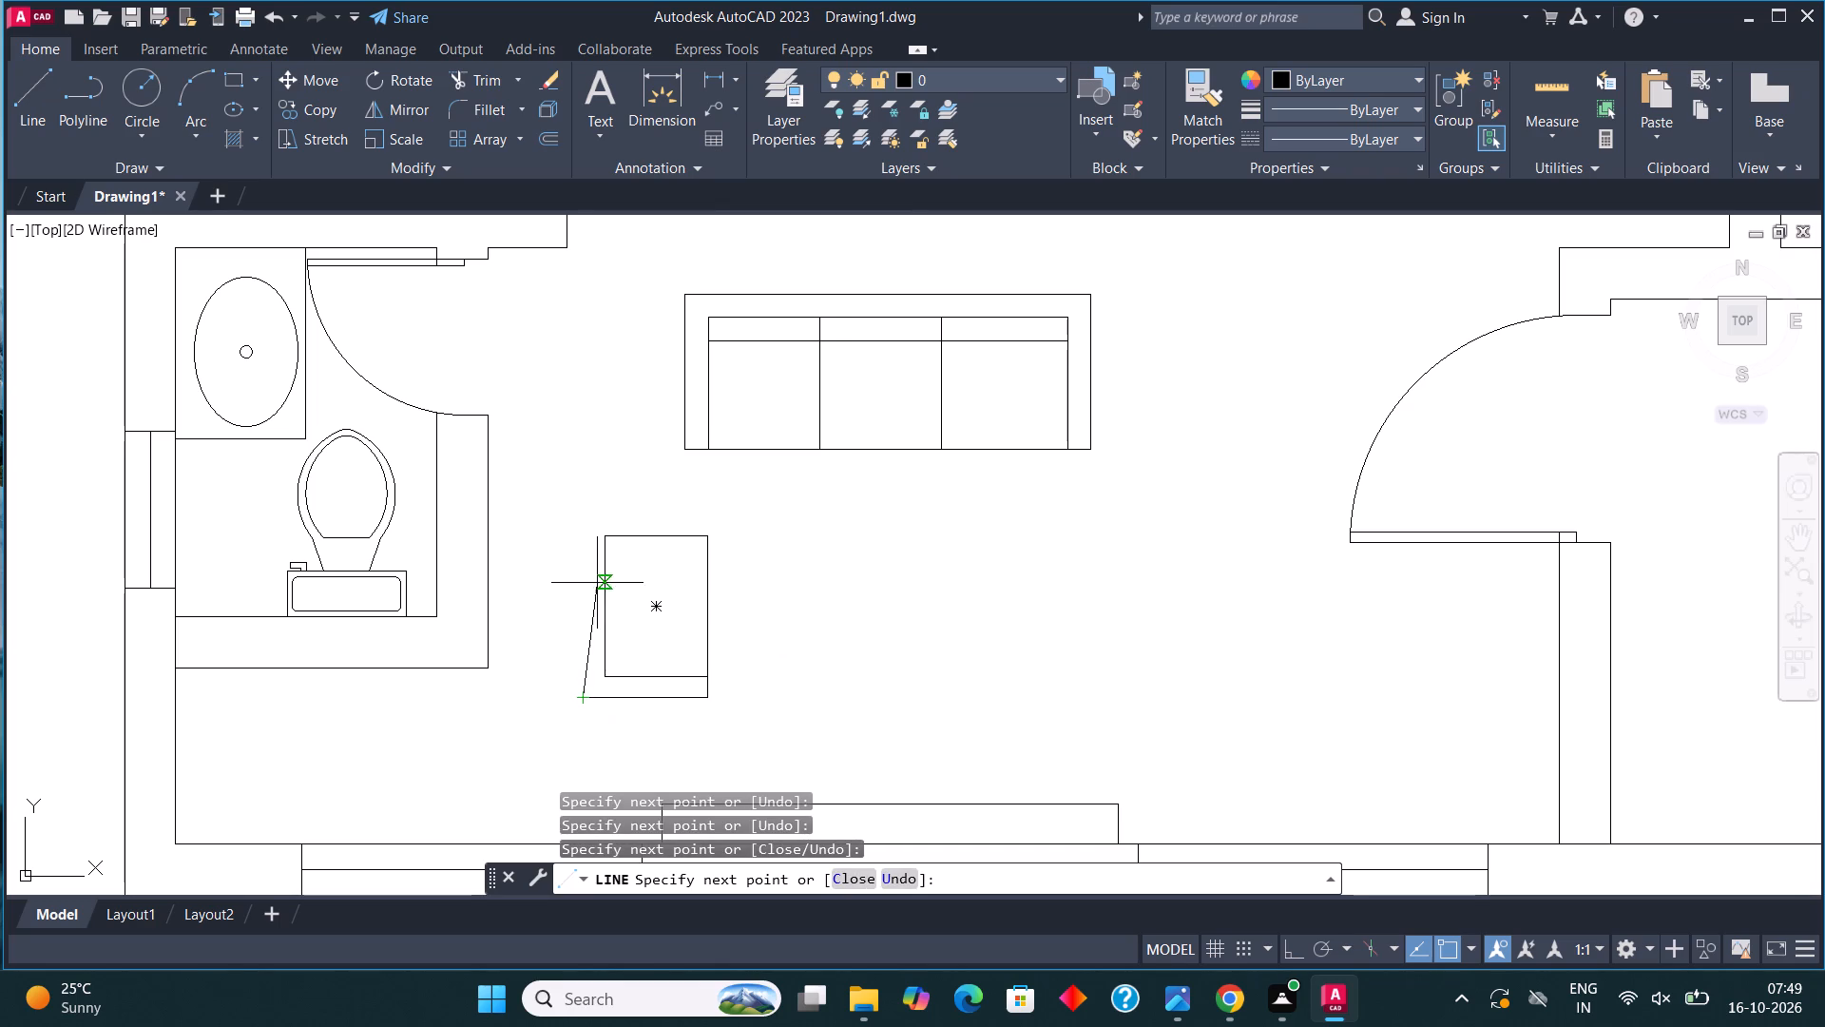
pyautogui.click(582, 531)
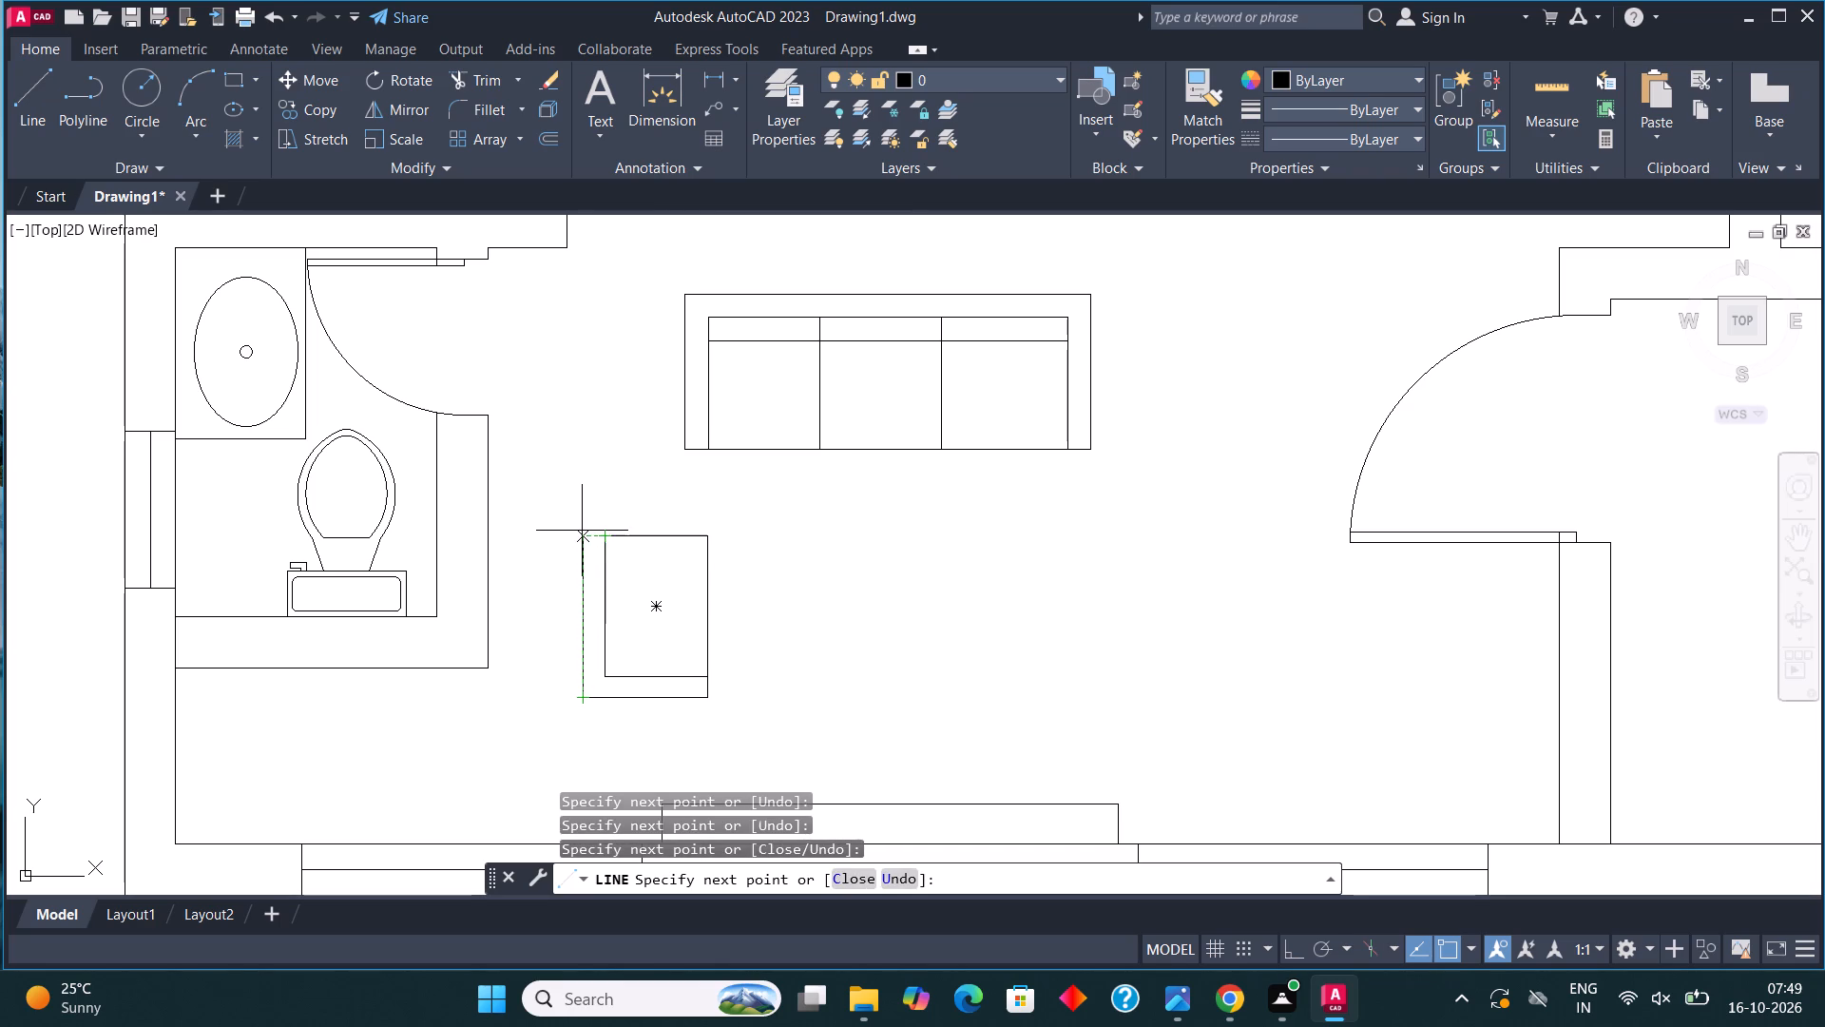
pyautogui.click(583, 513)
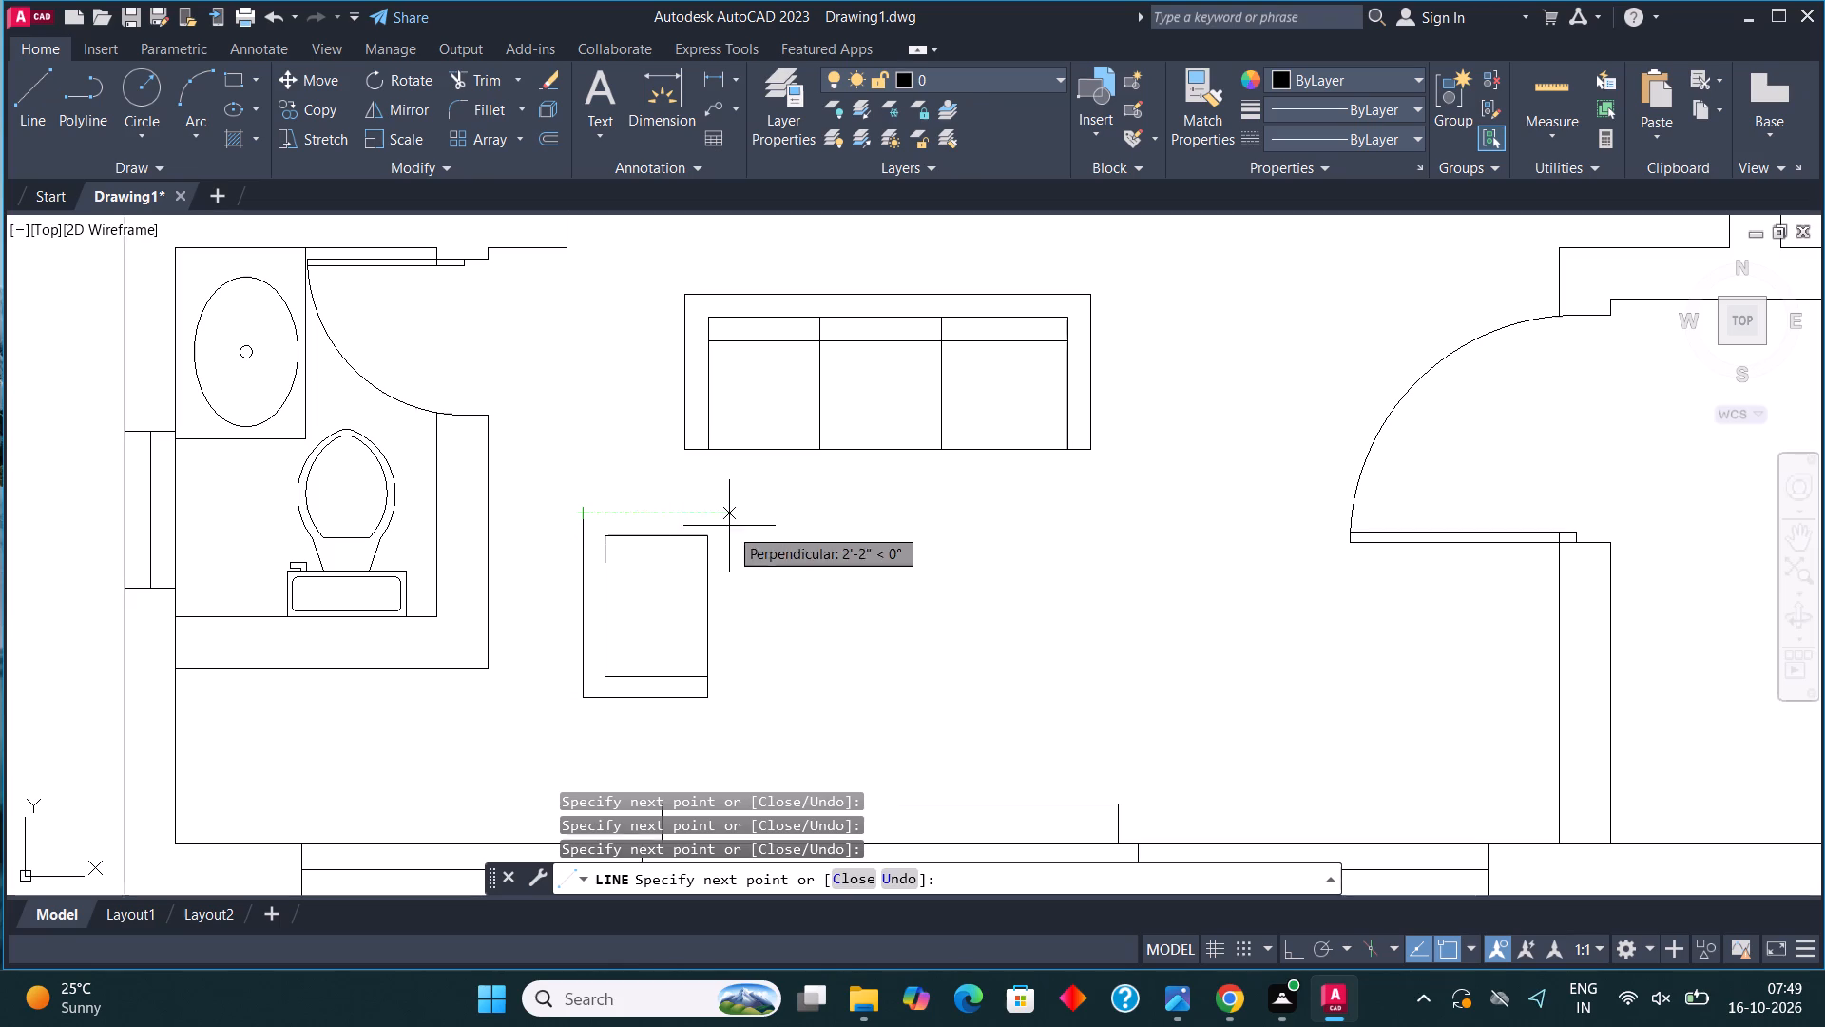
pyautogui.click(707, 510)
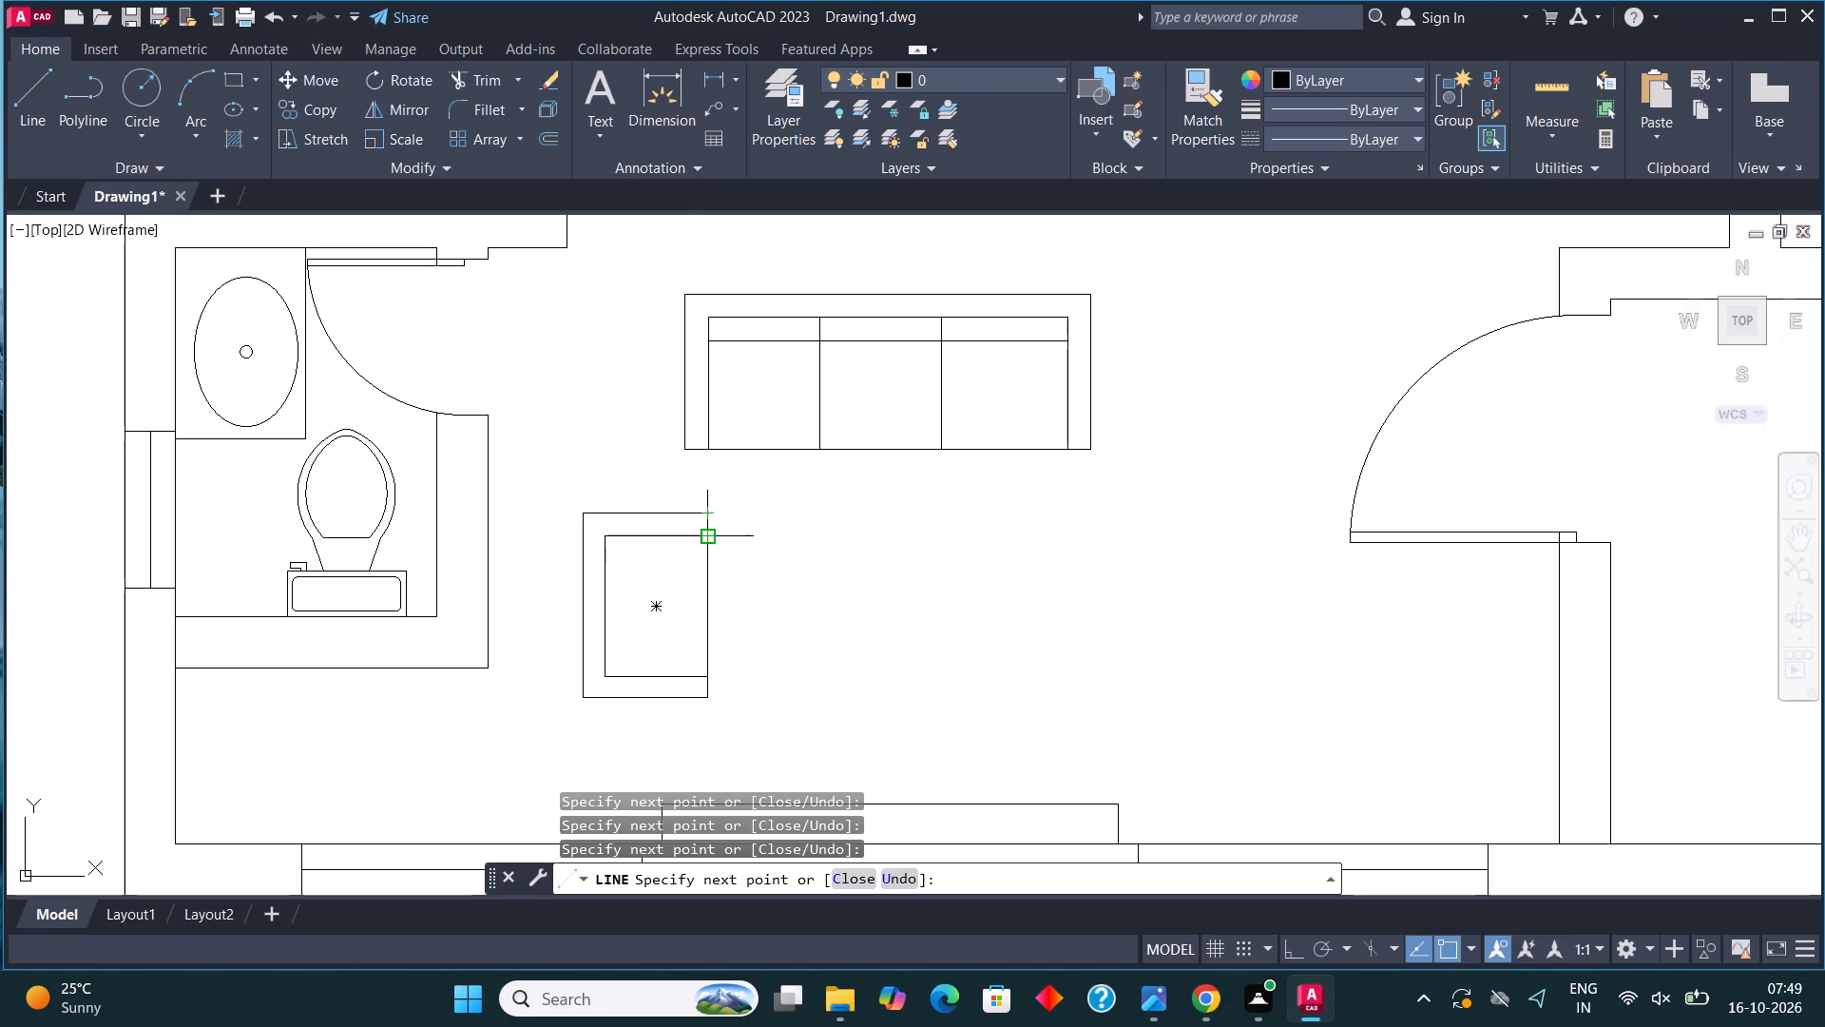
pyautogui.click(713, 535)
pyautogui.press('Escape')
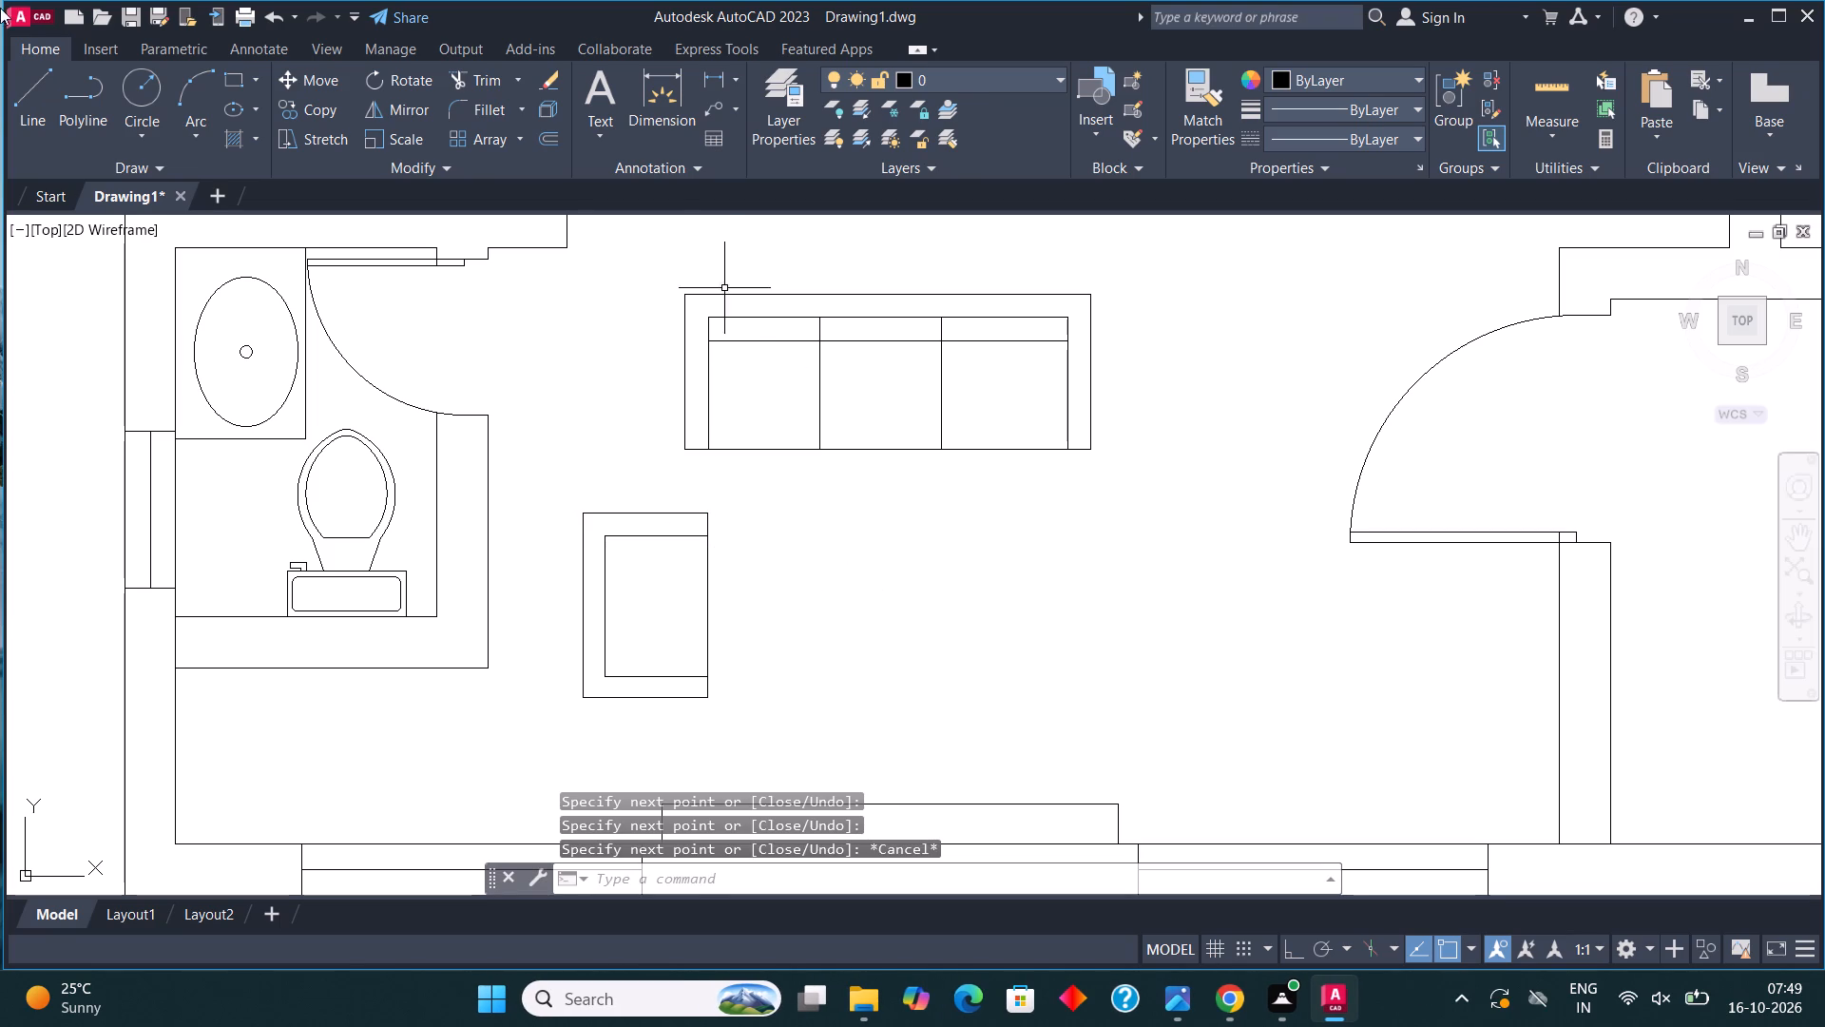
# Draw a north-south line across the armchair seat, just inside its west edge along the backrest.
pyautogui.click(30, 87)
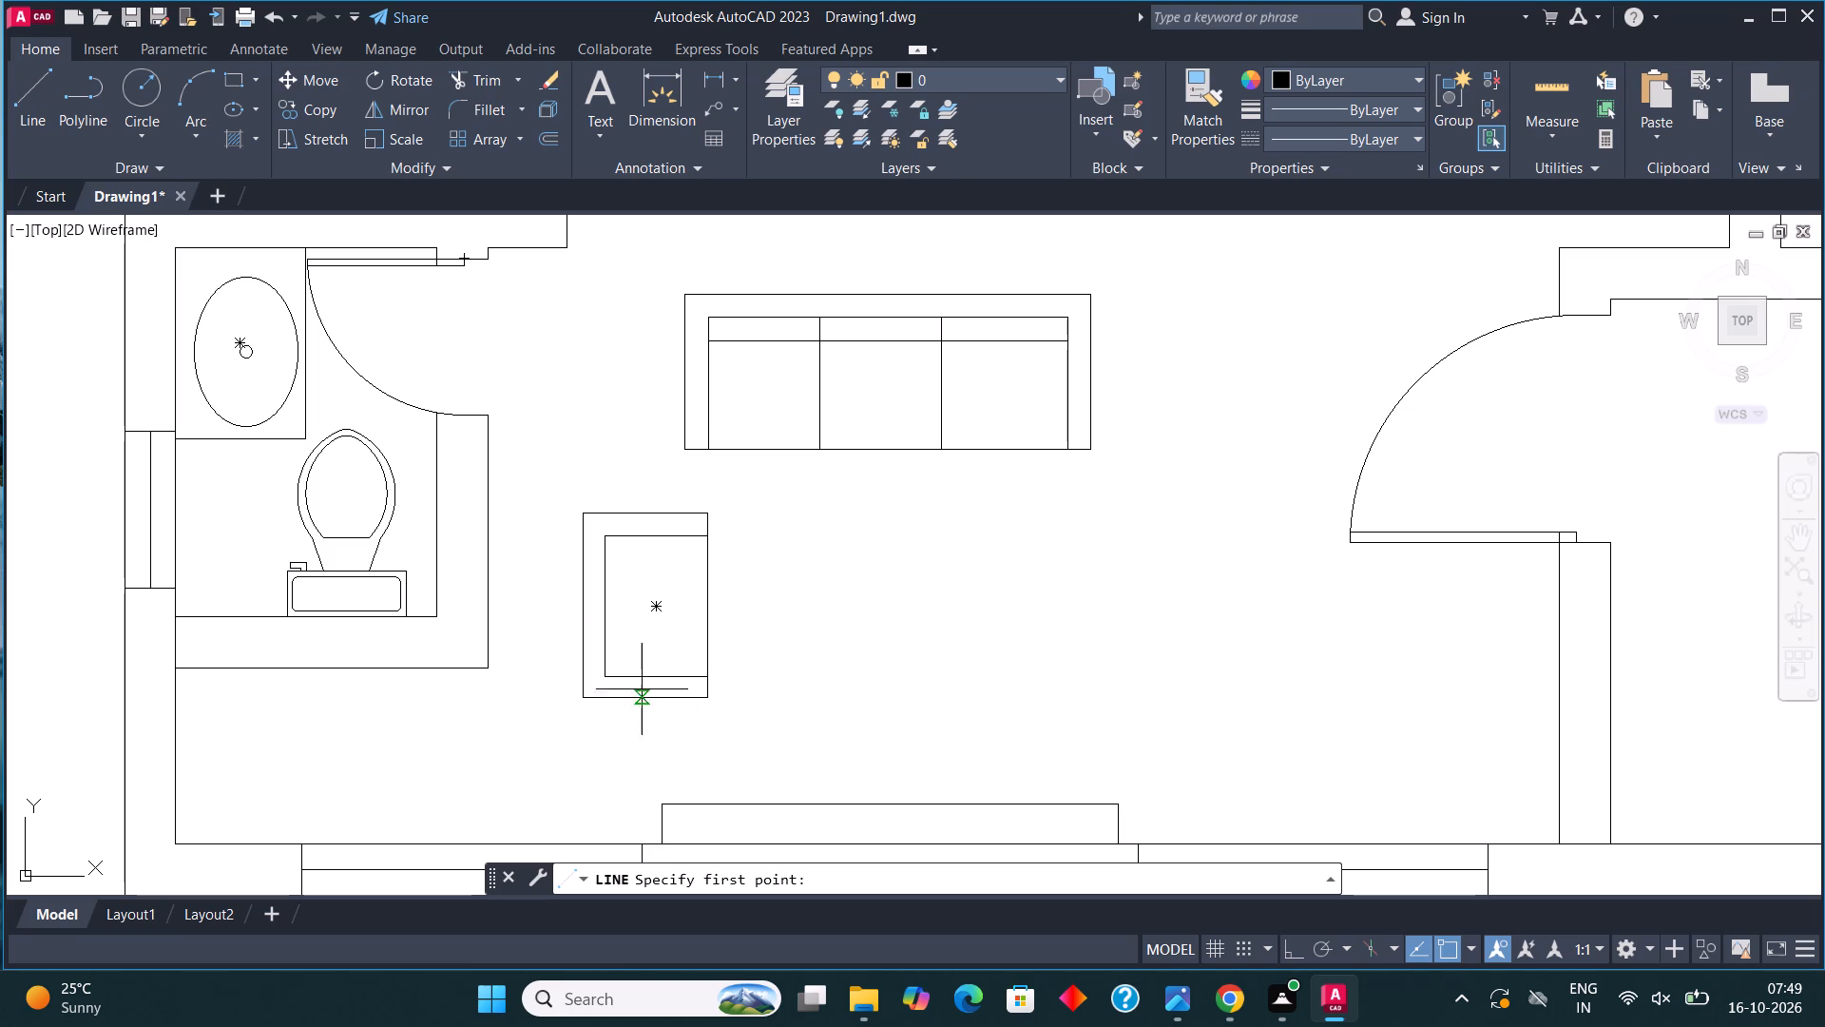
pyautogui.click(621, 669)
pyautogui.click(624, 536)
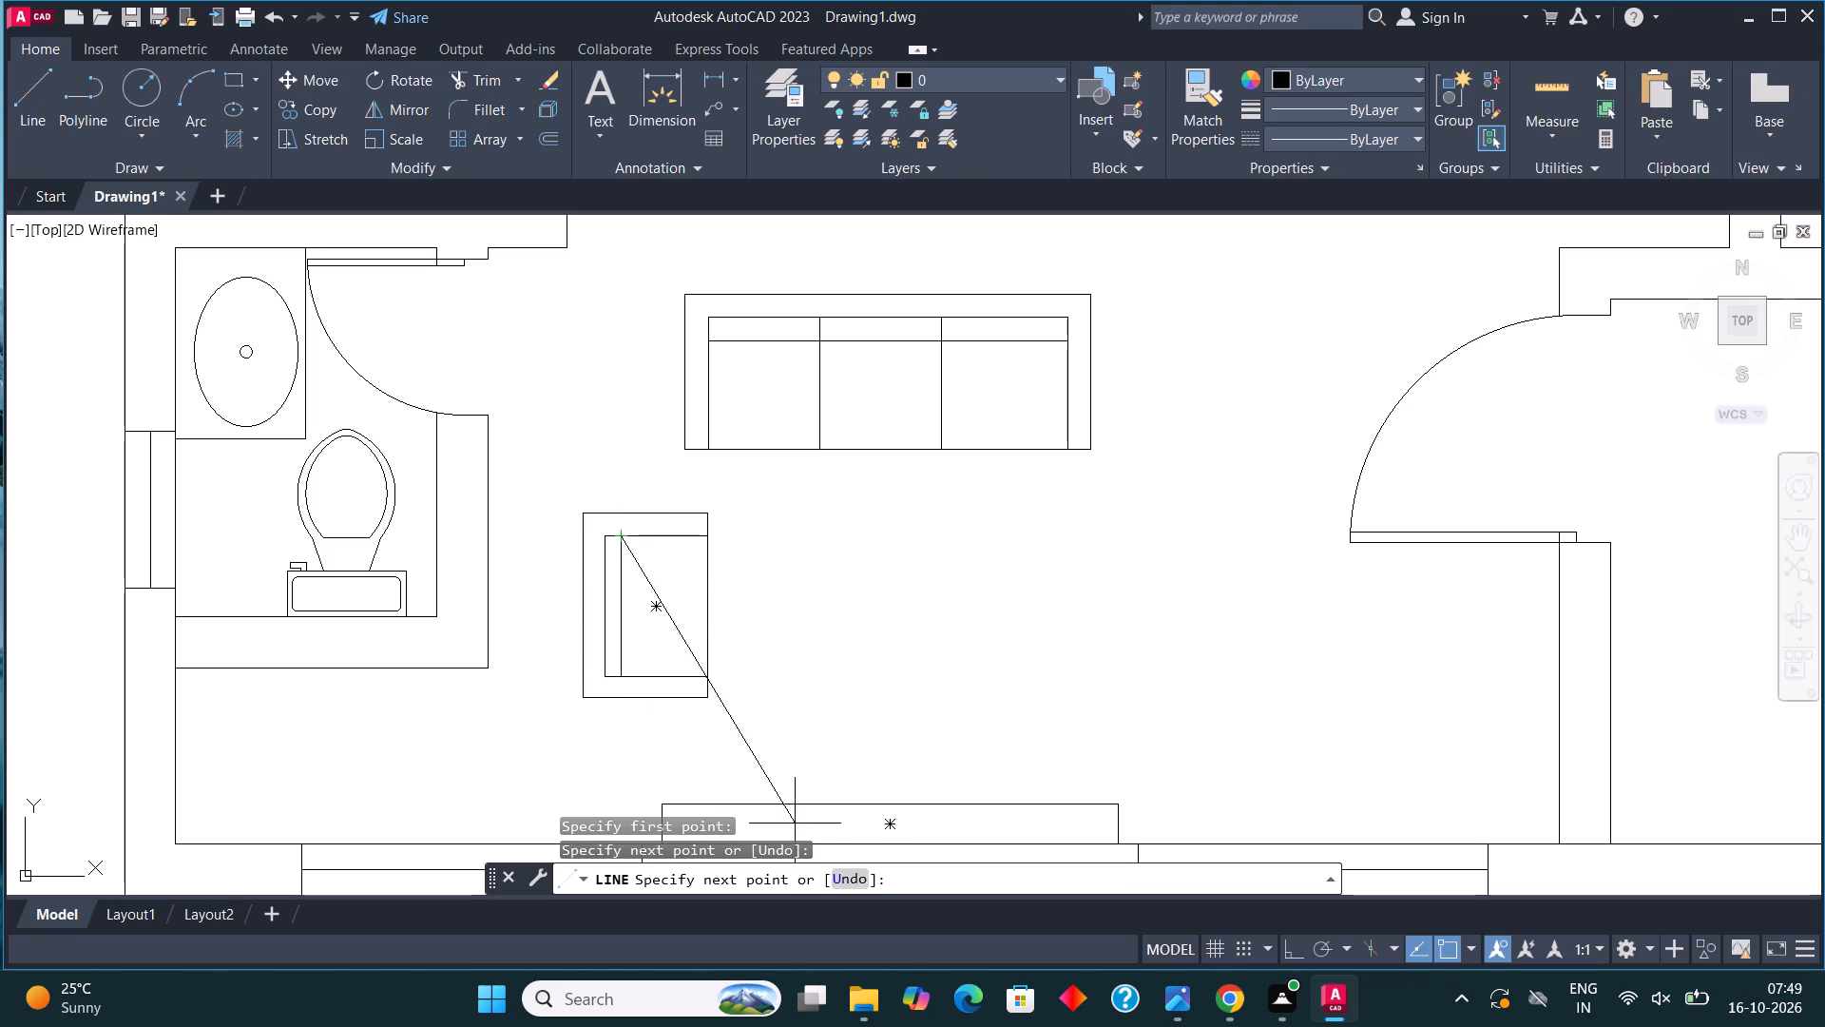
pyautogui.press('Escape')
# Mirror the armchair across a vertical line south of the sofa's middle, keeping the original, to place a facing armchair on the east side.
pyautogui.click(725, 716)
pyautogui.click(570, 501)
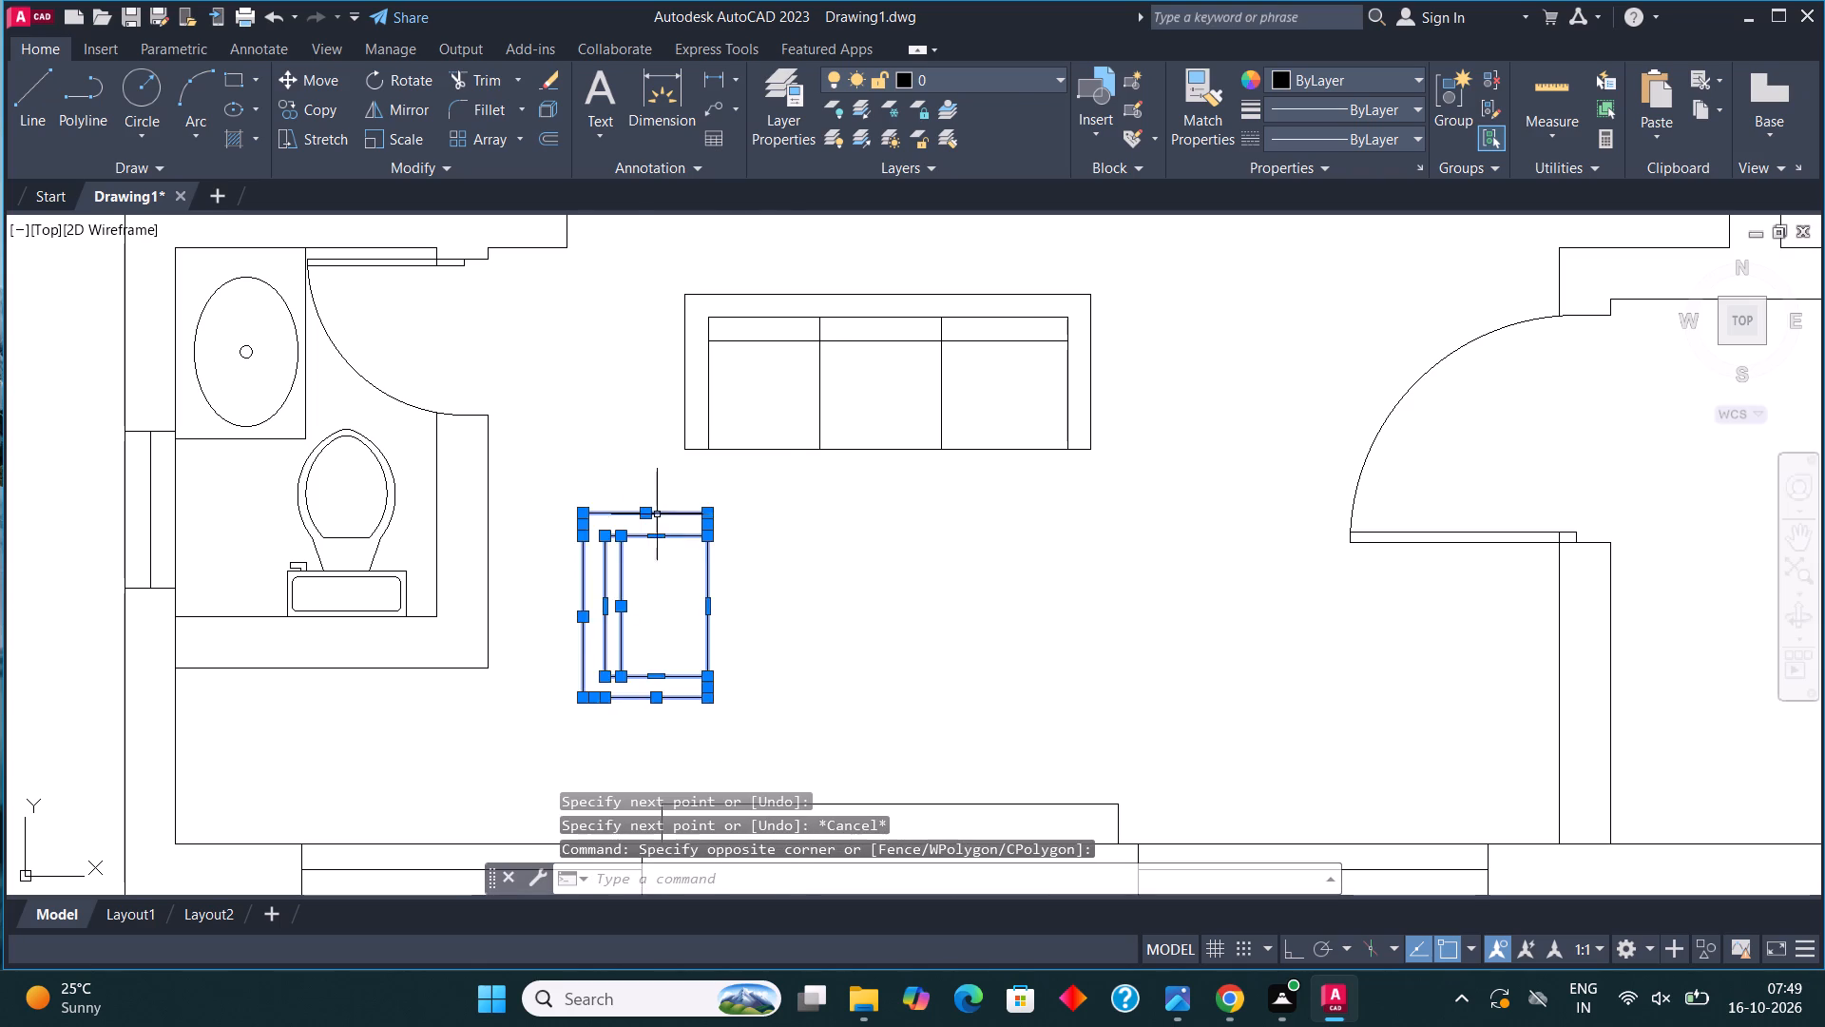
pyautogui.scroll(-1, 699, 505)
pyautogui.click(401, 112)
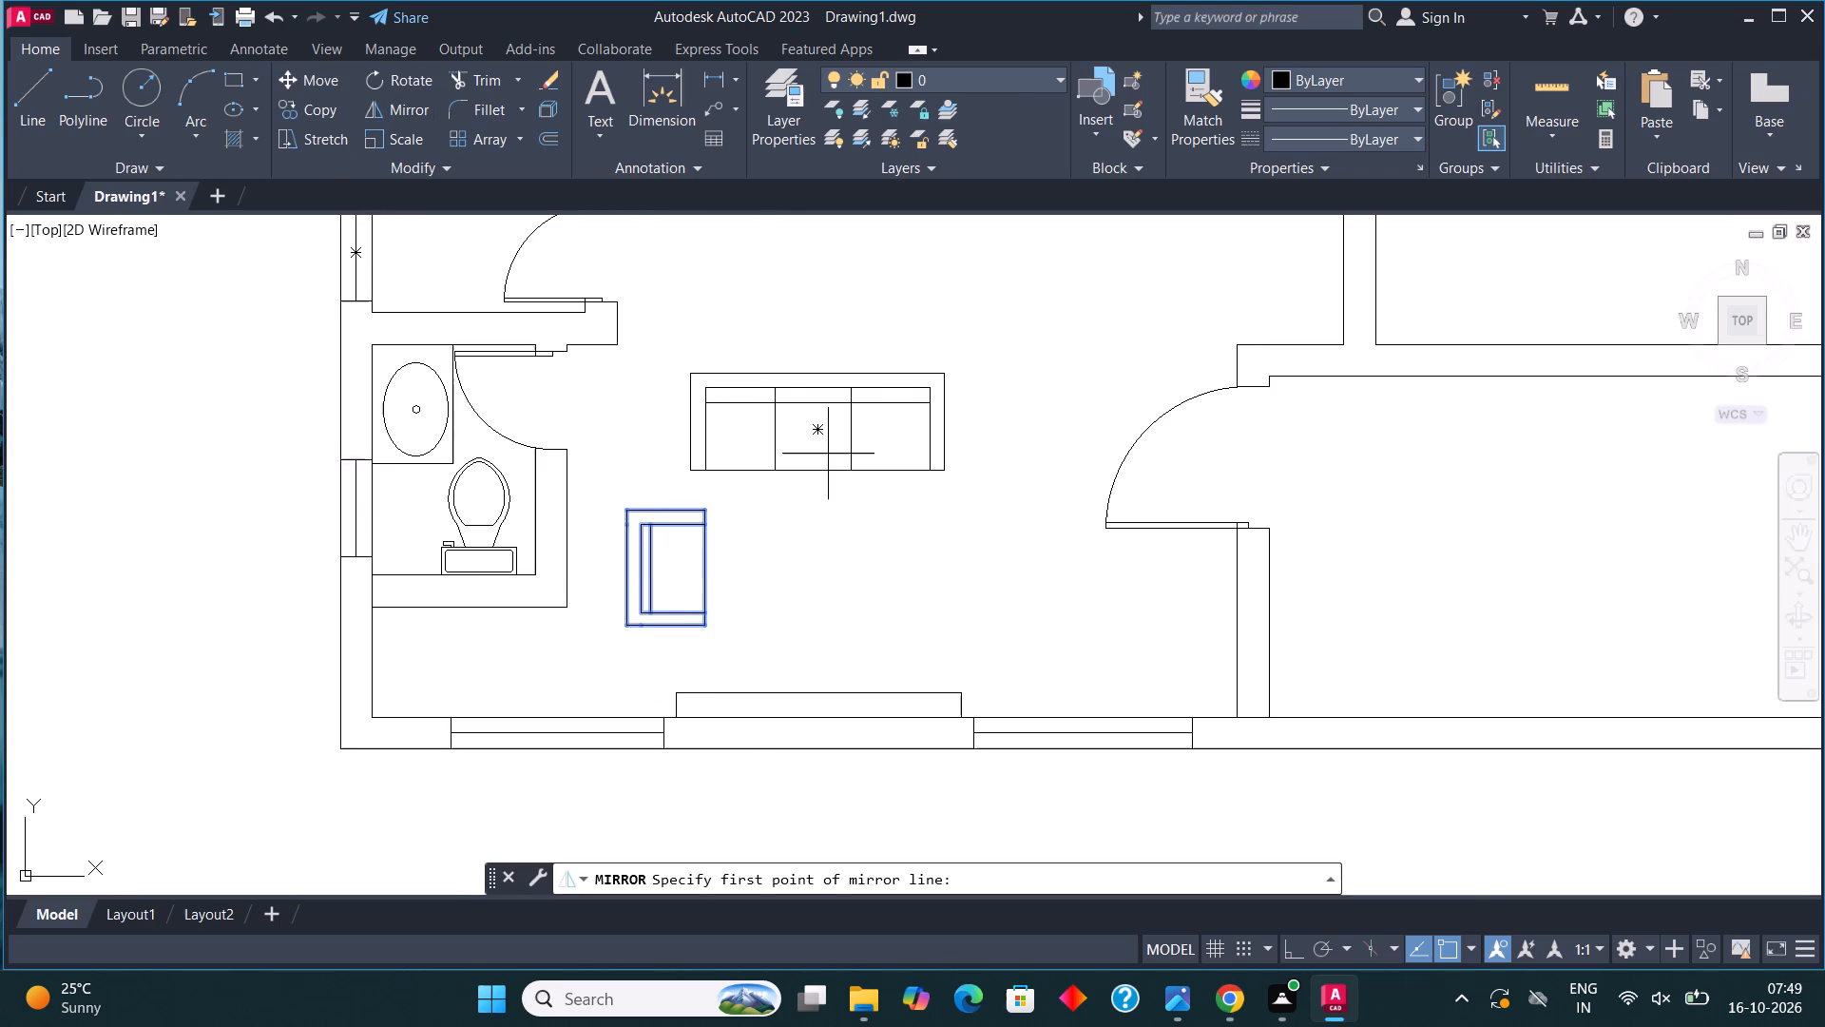
pyautogui.click(828, 563)
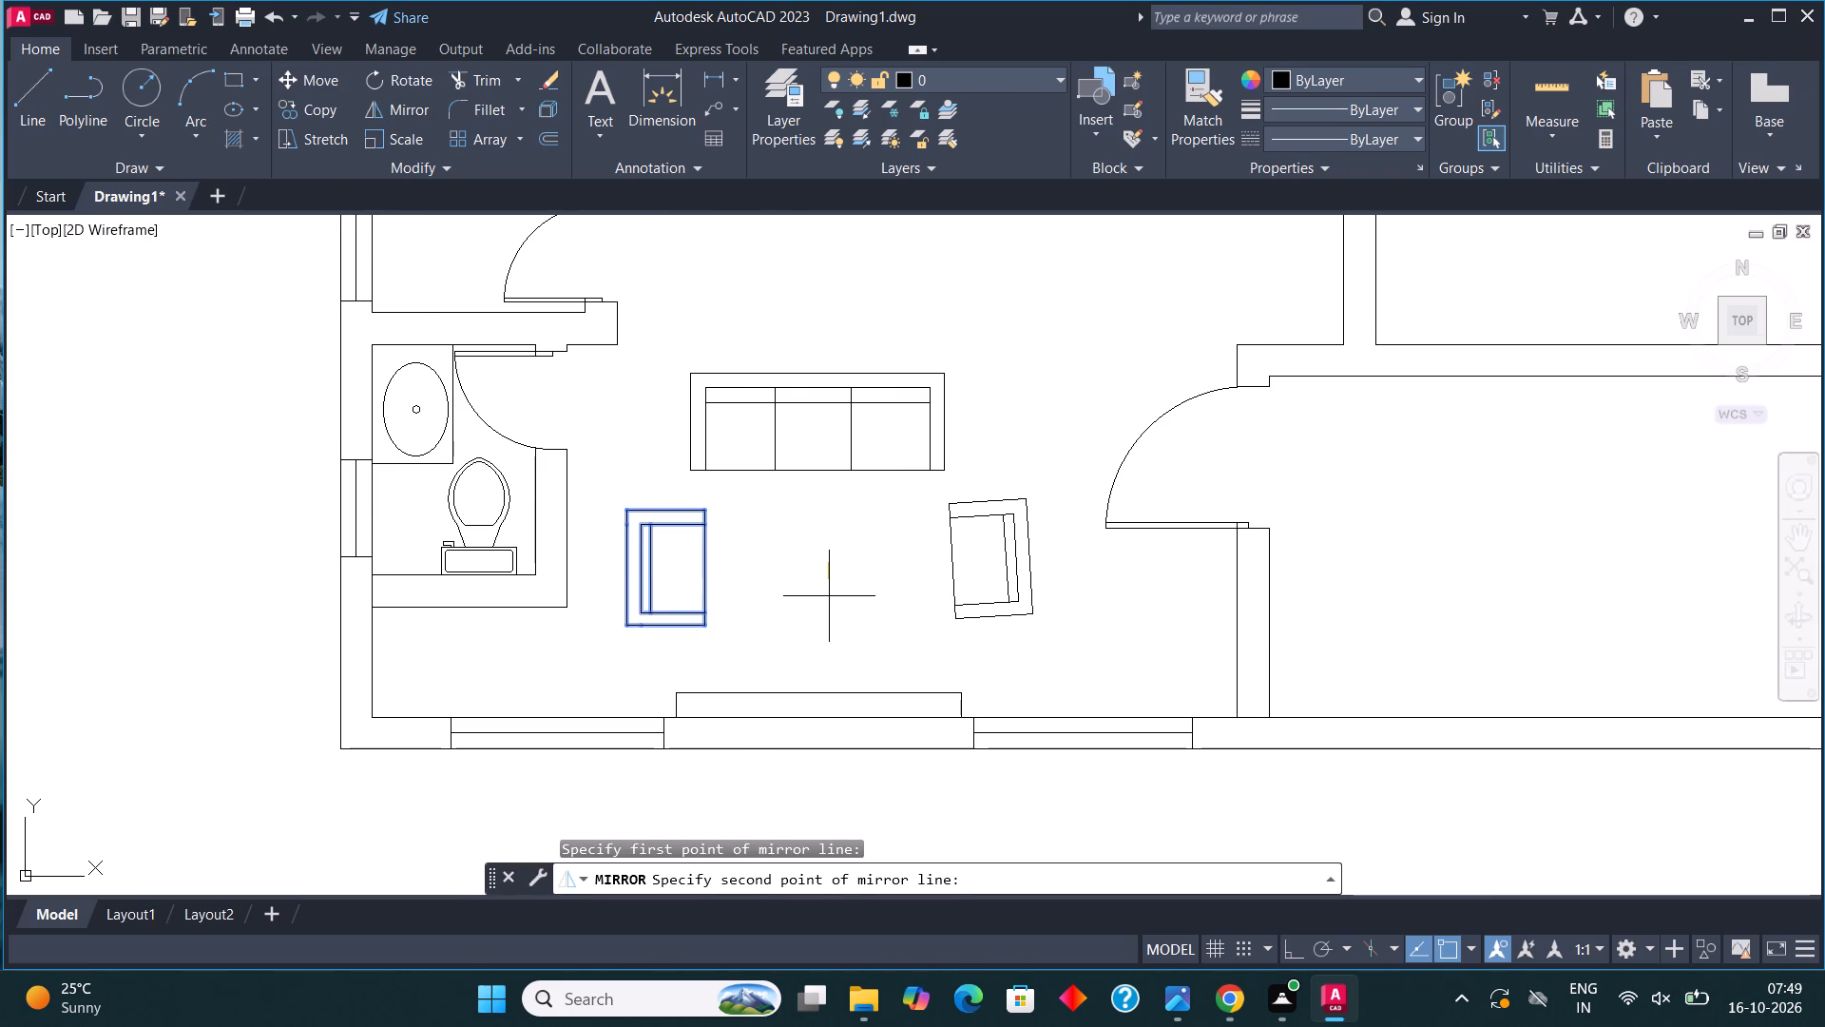
pyautogui.press('F8')
pyautogui.click(836, 605)
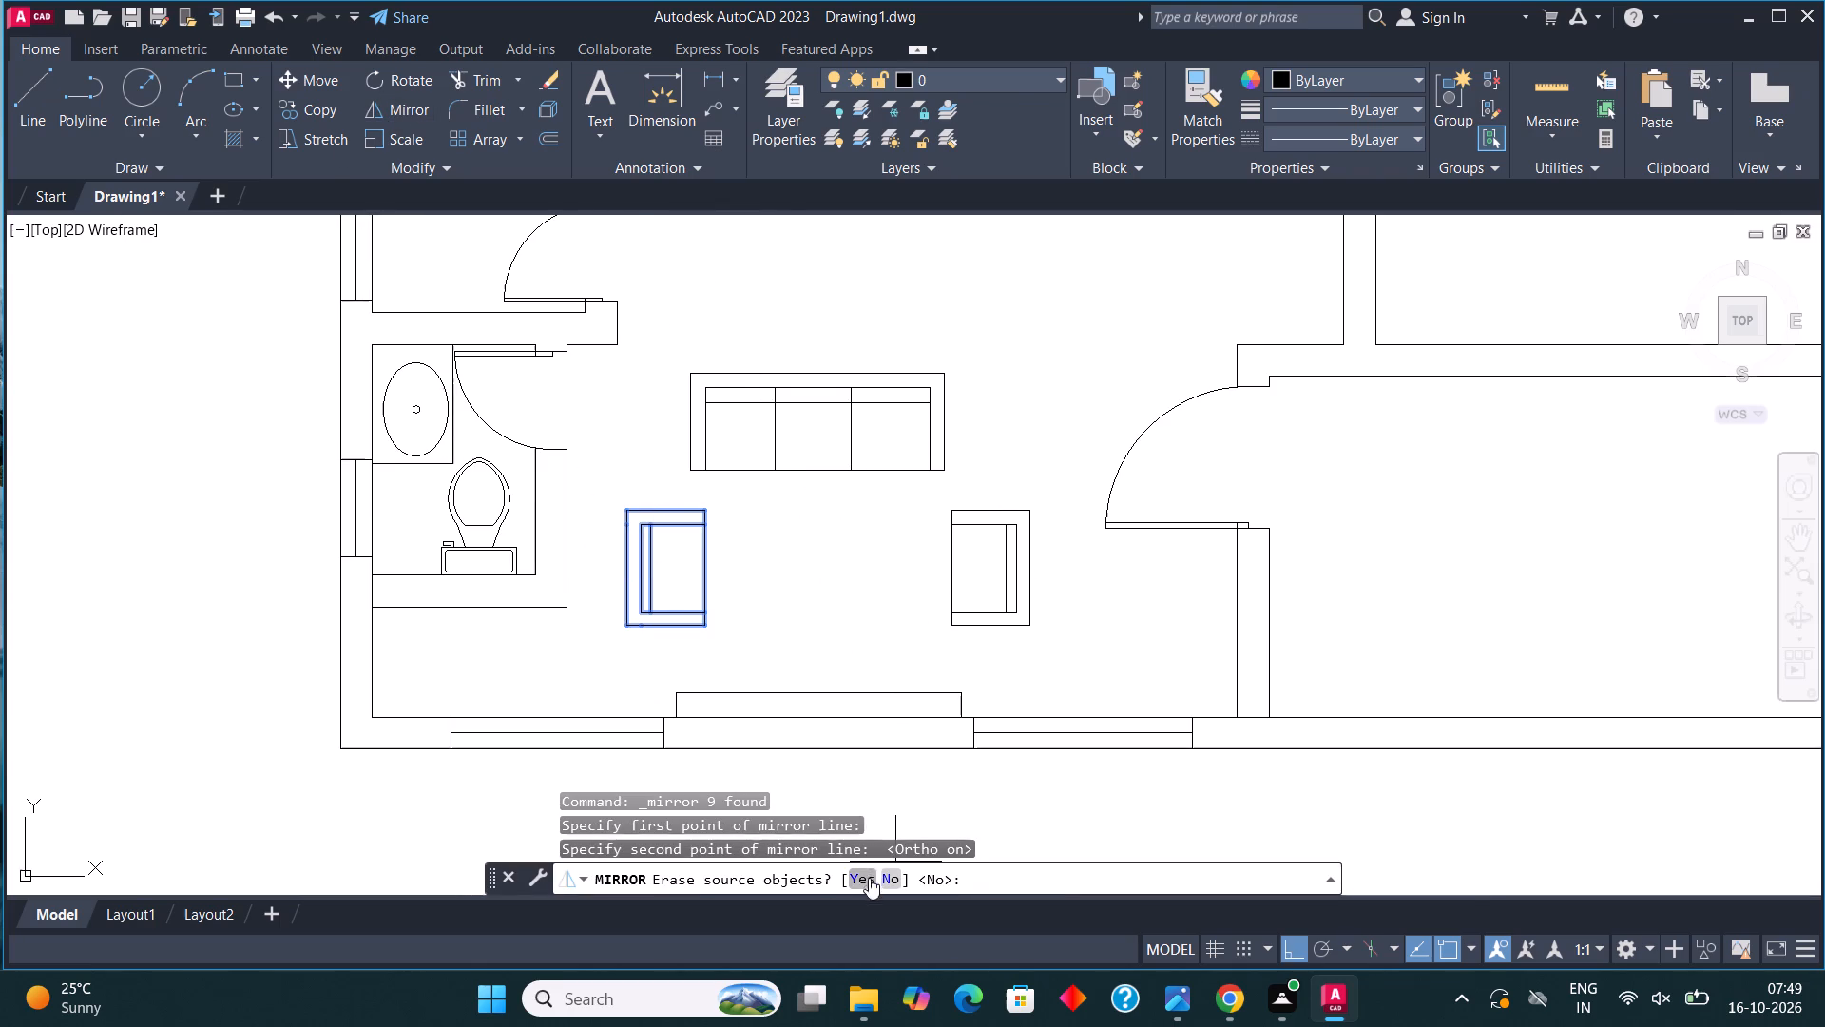
pyautogui.click(893, 874)
pyautogui.scroll(-2, 909, 608)
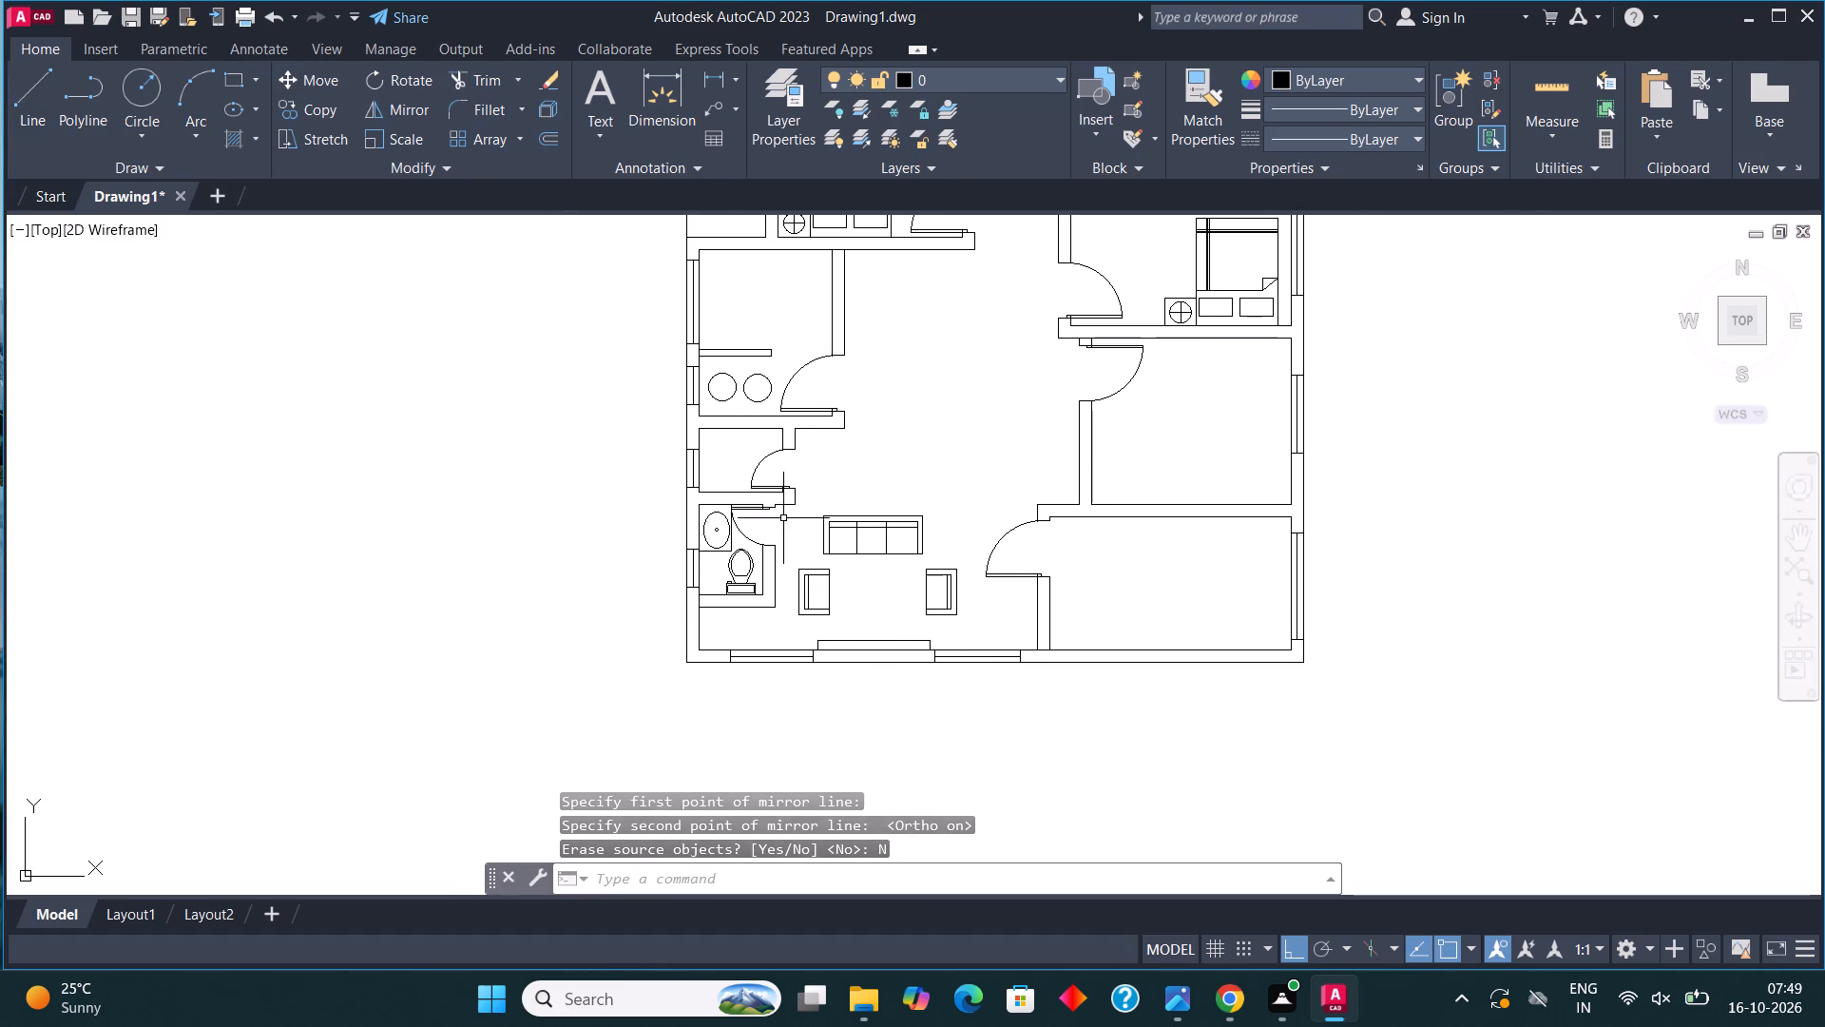
# Move the east armchair slightly northwest, closer to the sofa.
pyautogui.scroll(2, 843, 599)
pyautogui.click(1148, 668)
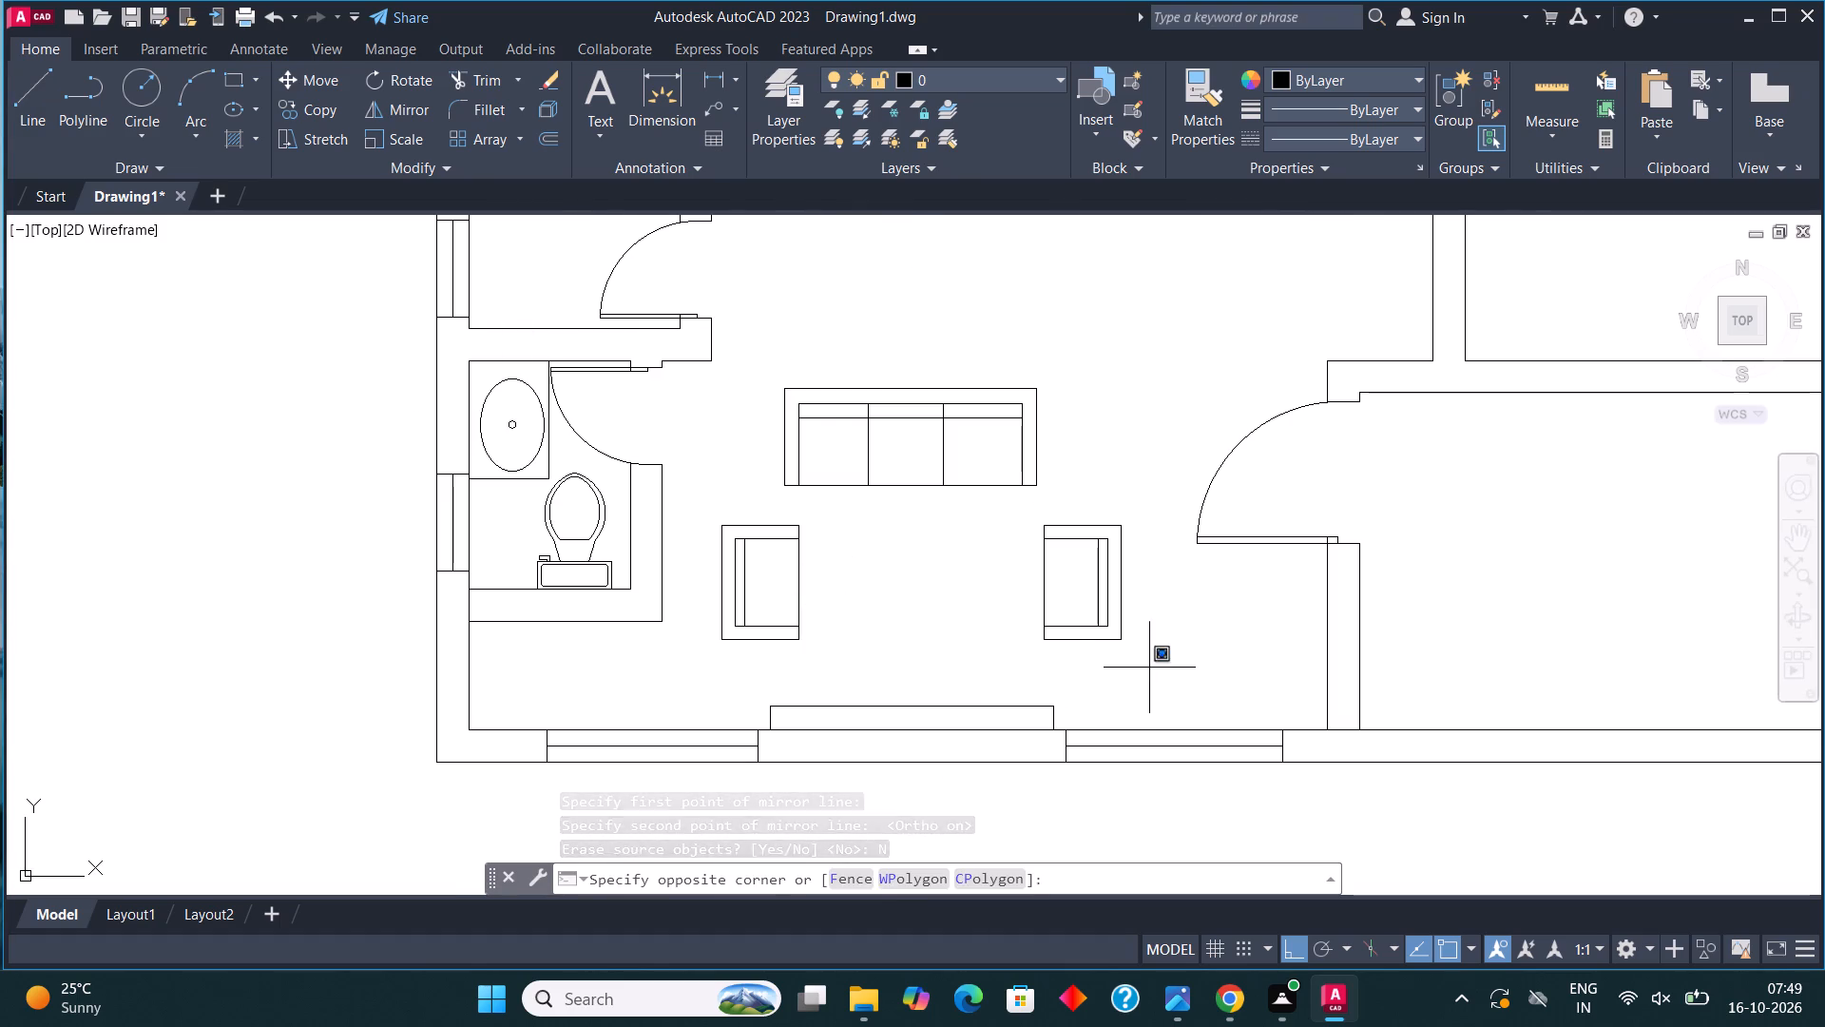
pyautogui.click(1025, 509)
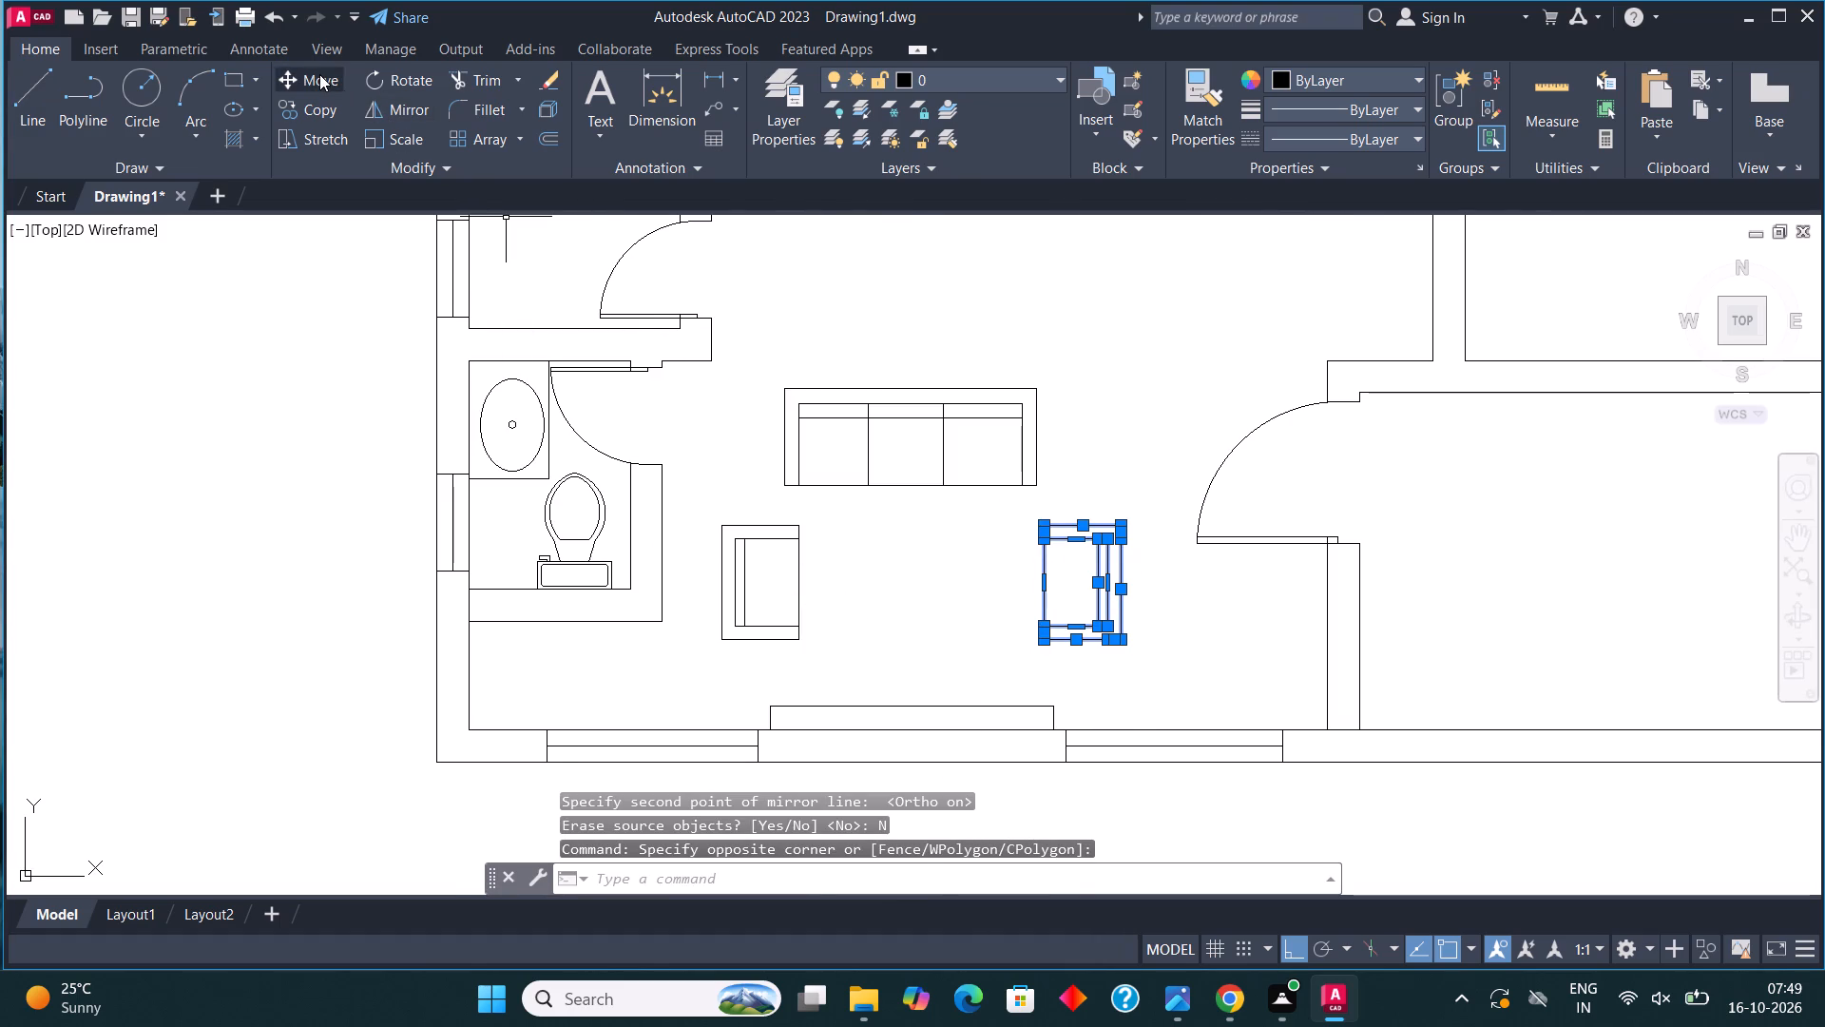
pyautogui.click(319, 74)
pyautogui.click(1066, 600)
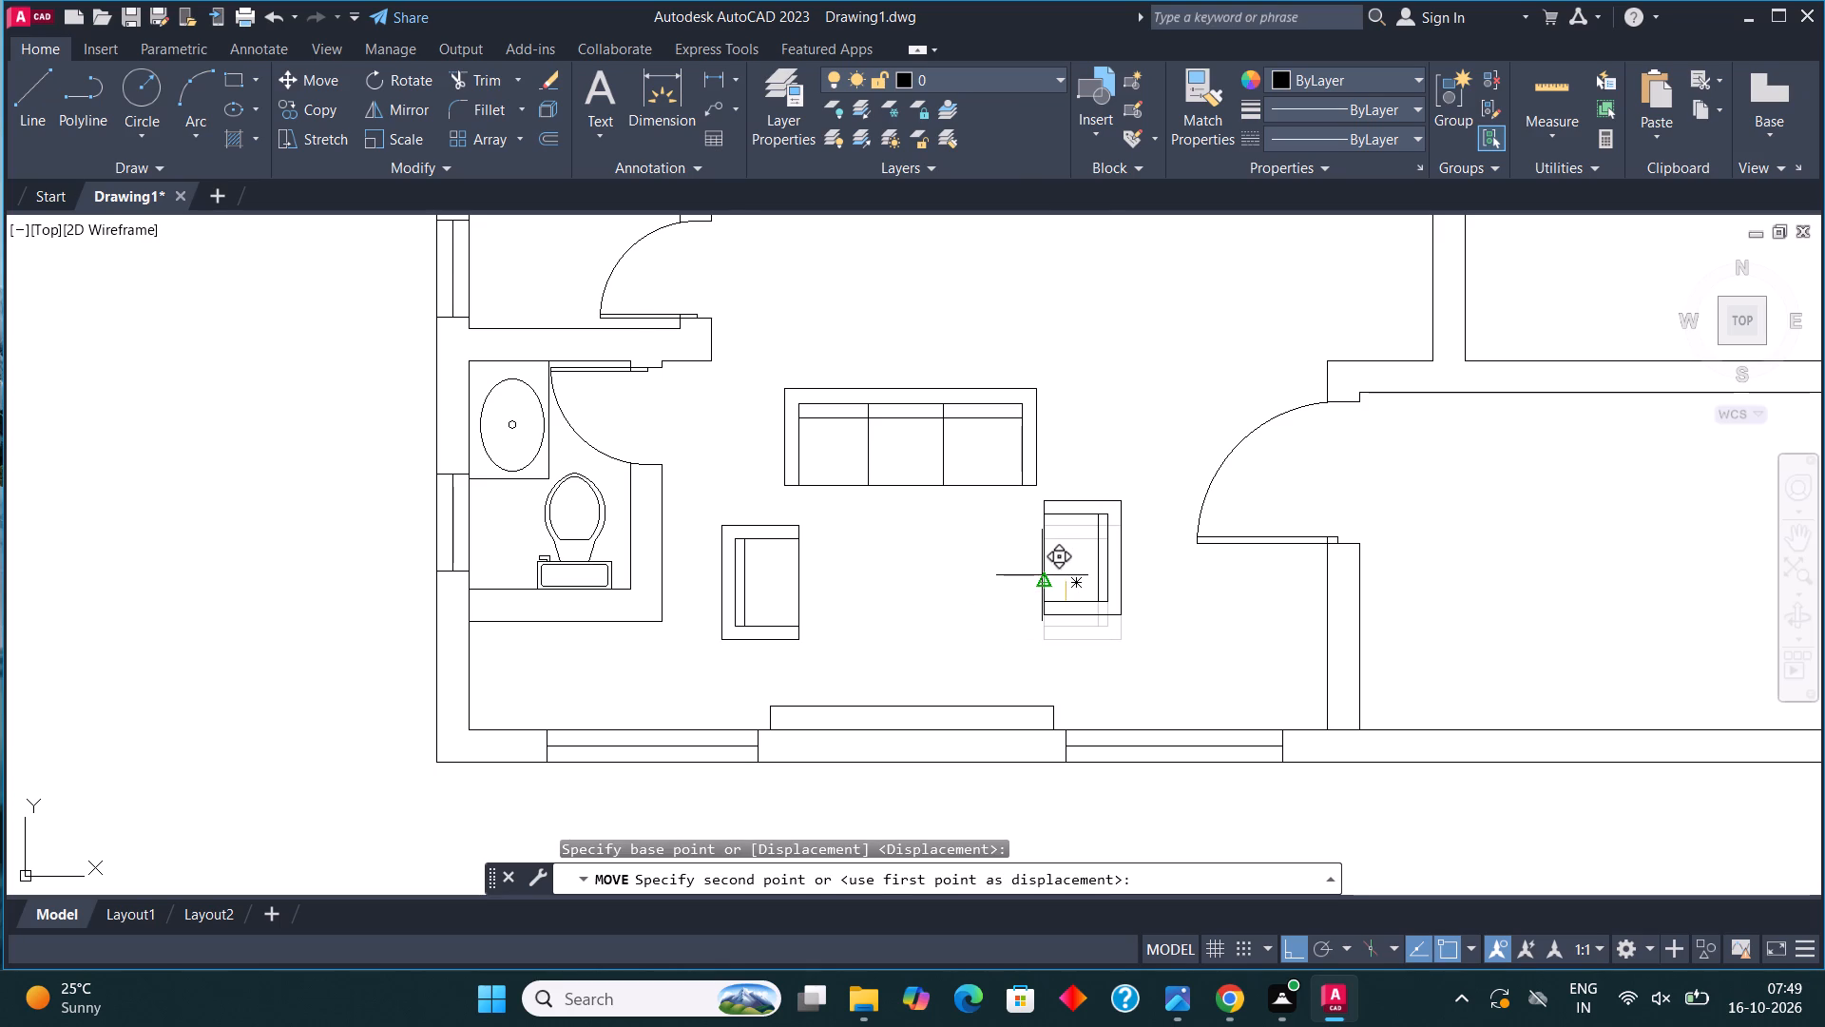
pyautogui.press('F8')
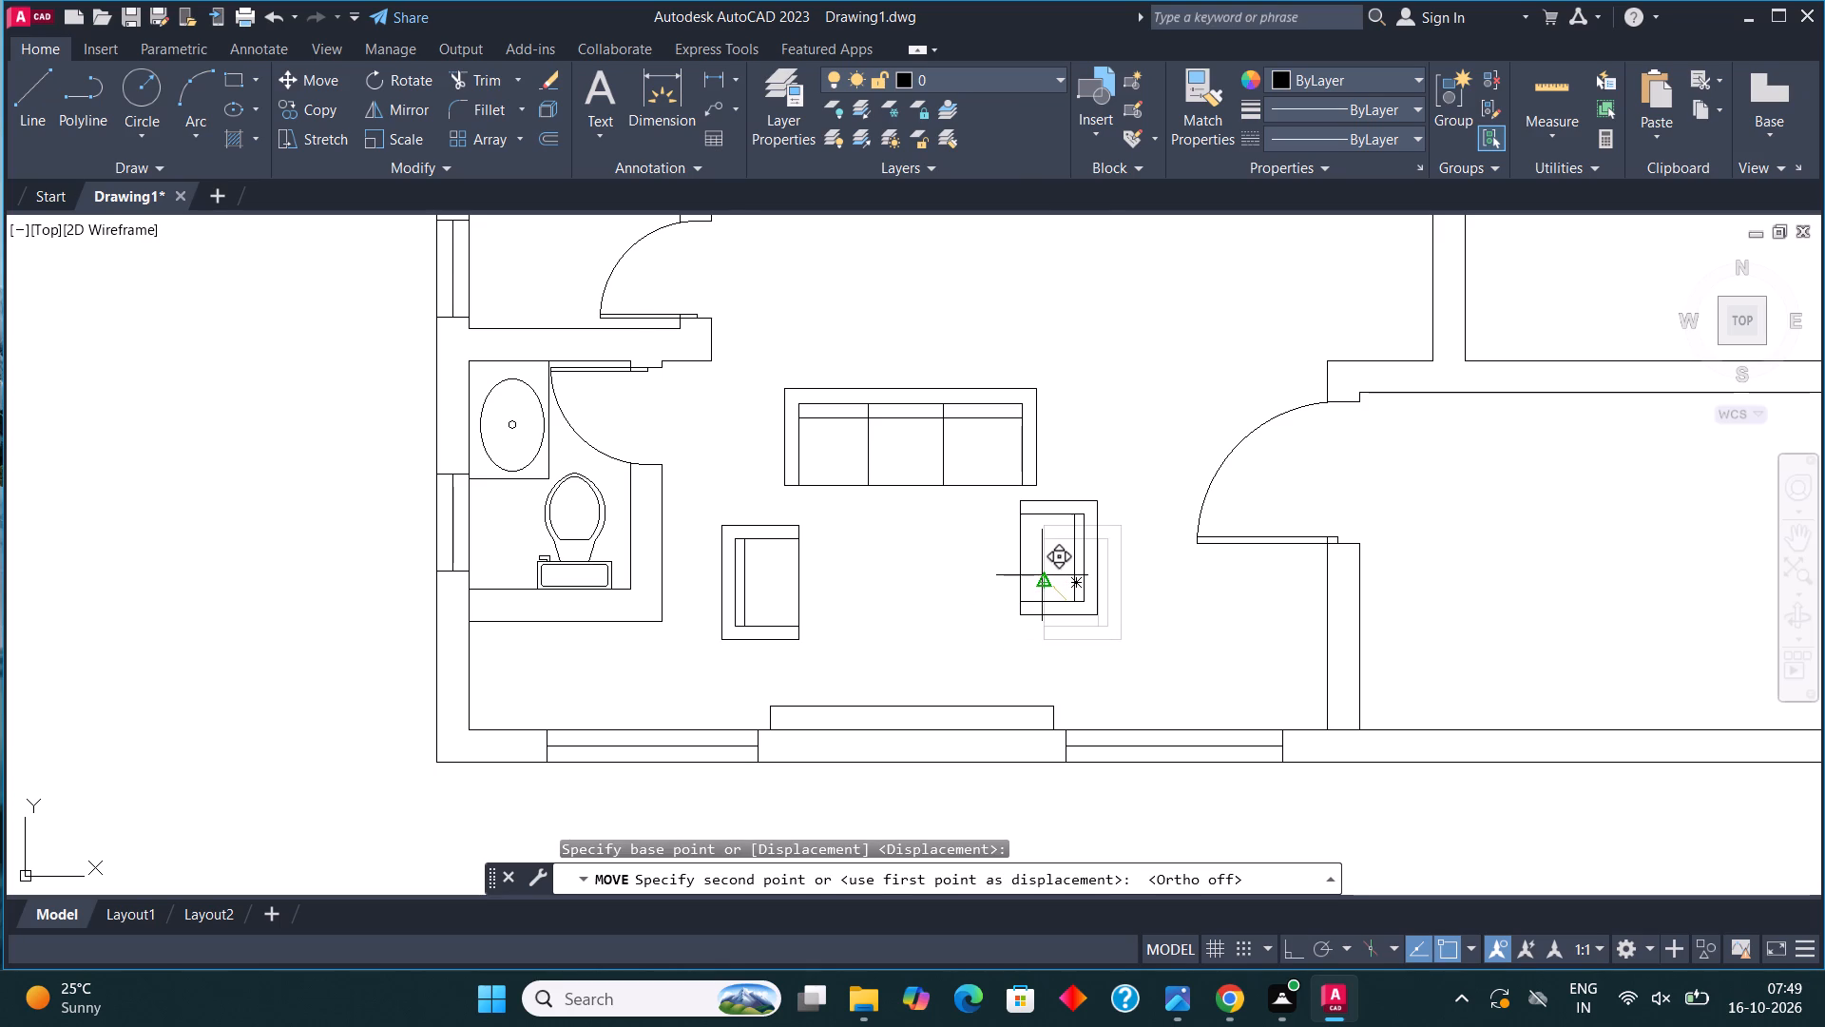
pyautogui.click(1042, 575)
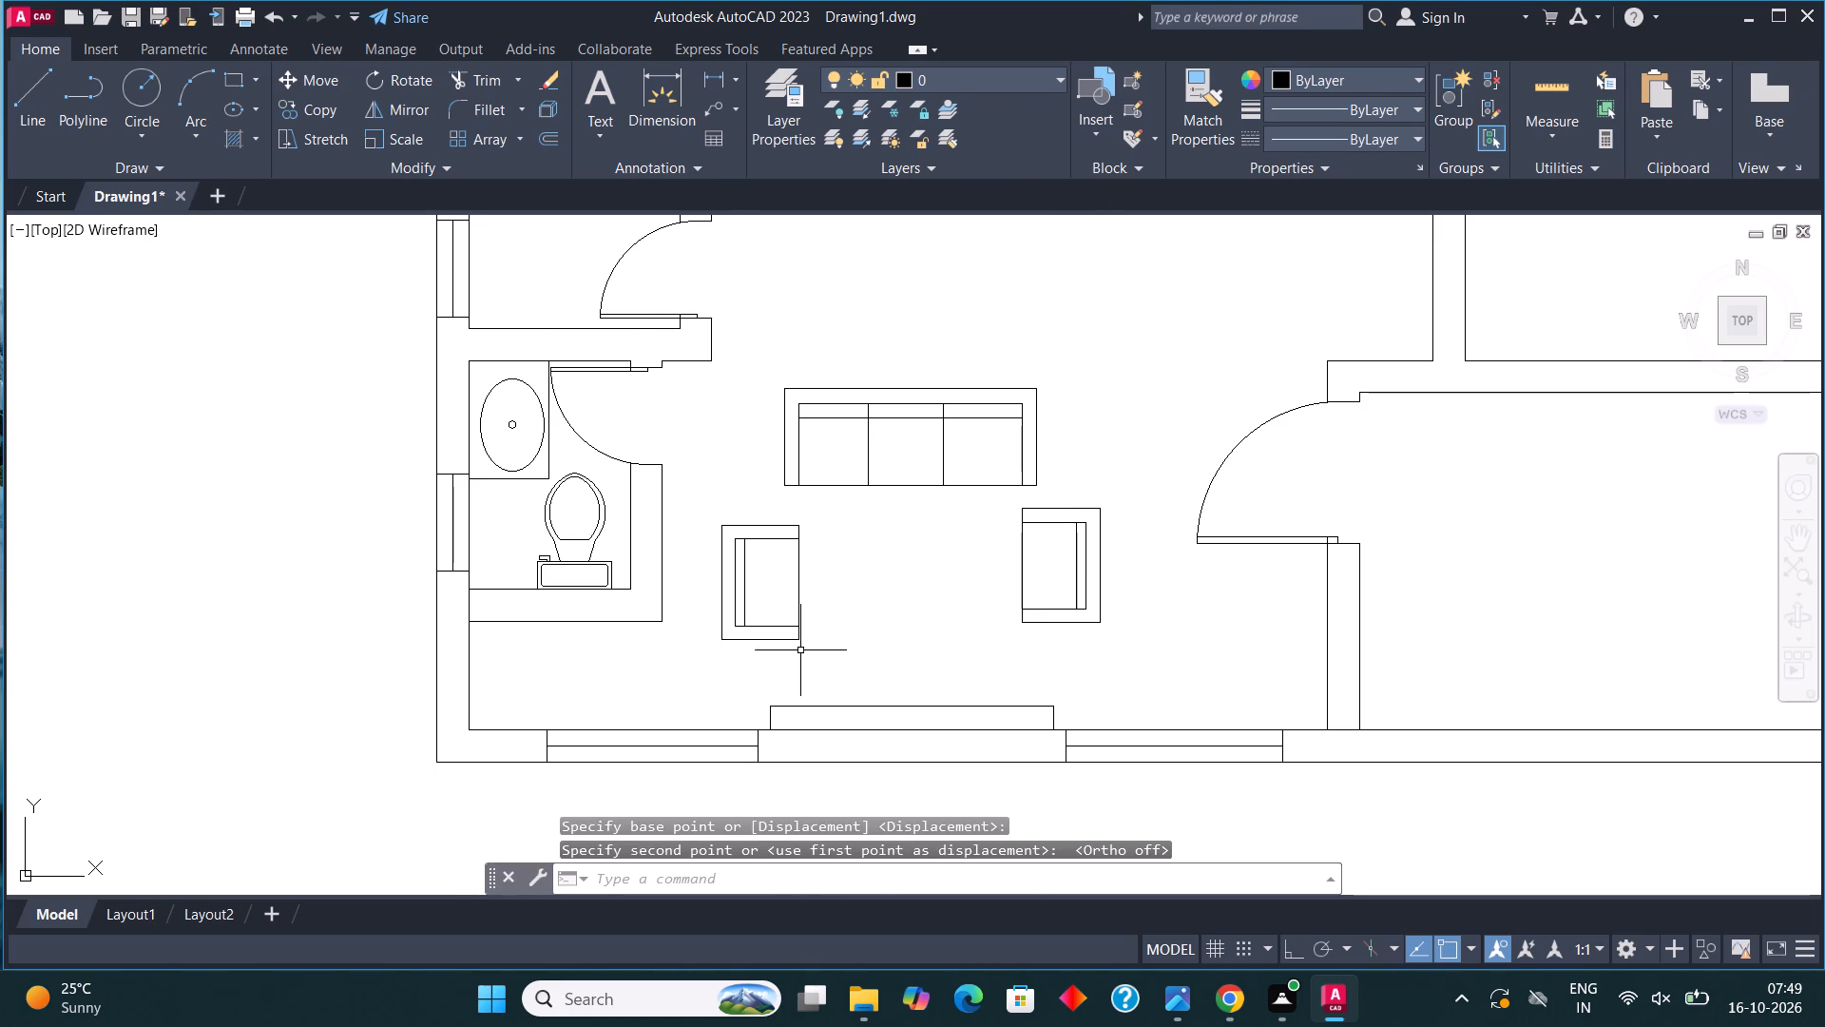
# Move the west armchair slightly northeast, about level with the east armchair.
pyautogui.click(806, 653)
pyautogui.click(714, 506)
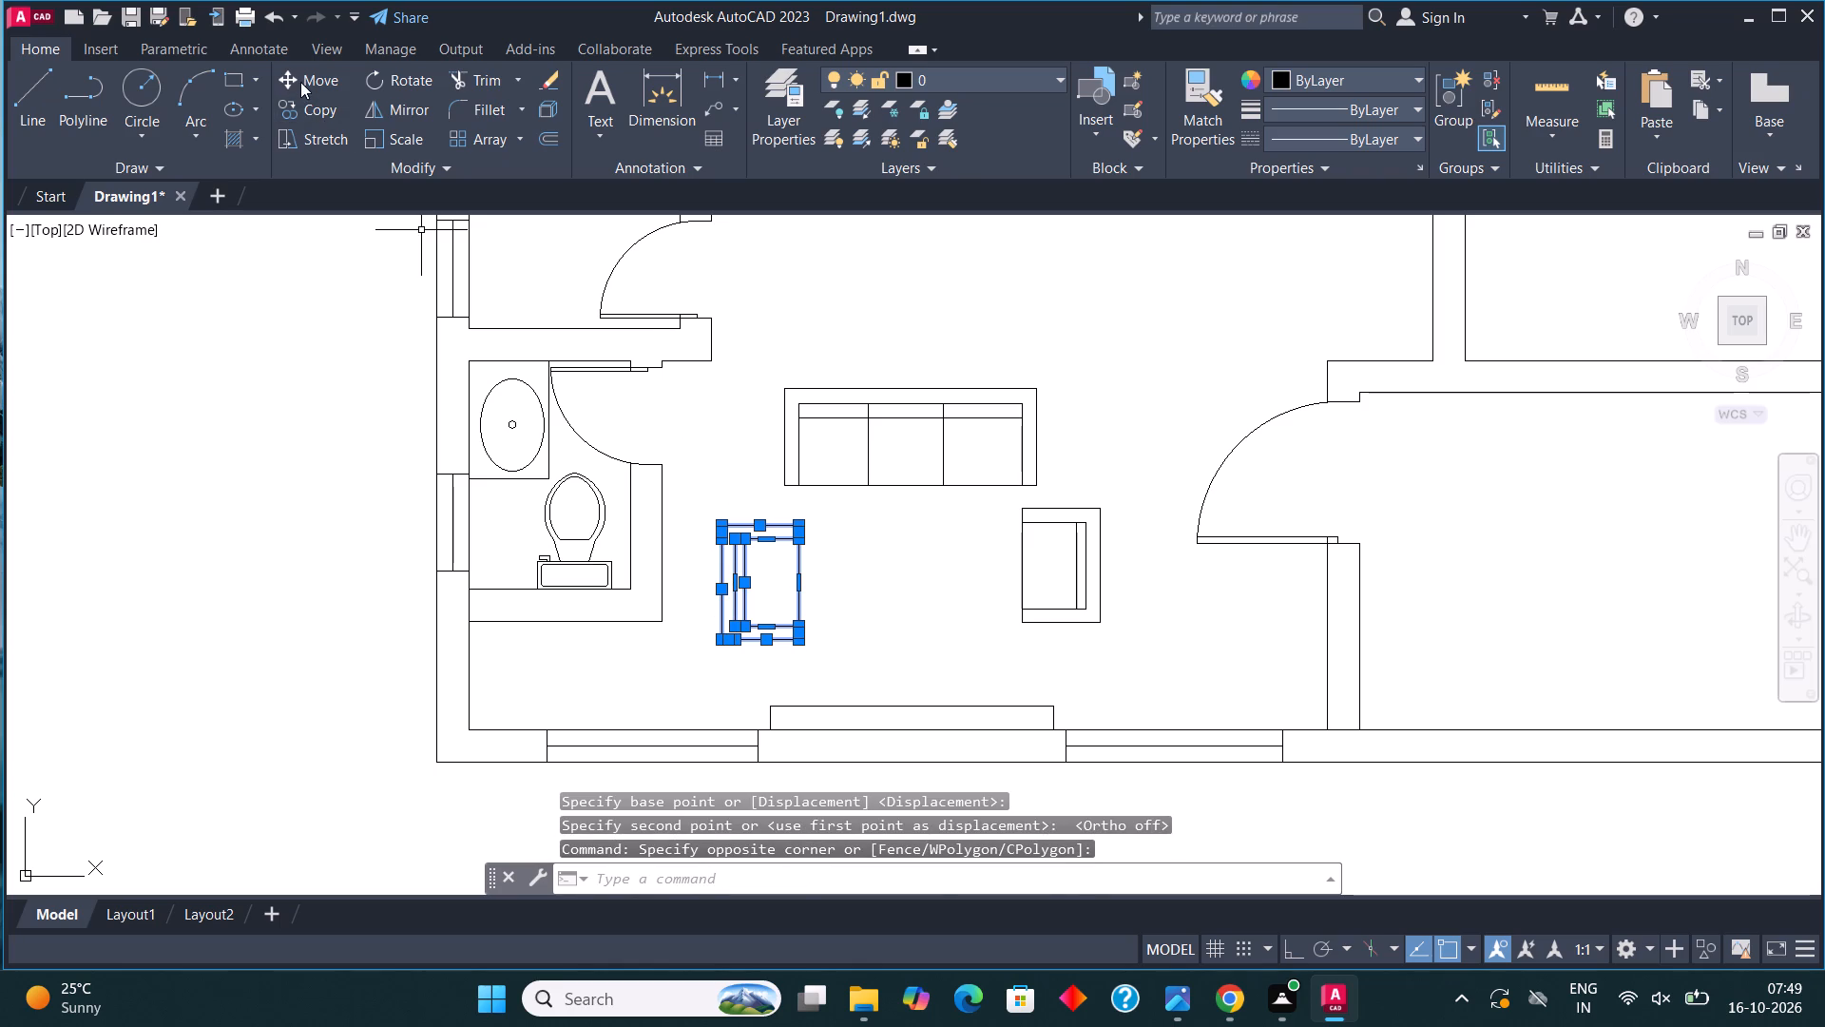
pyautogui.click(300, 81)
pyautogui.click(766, 579)
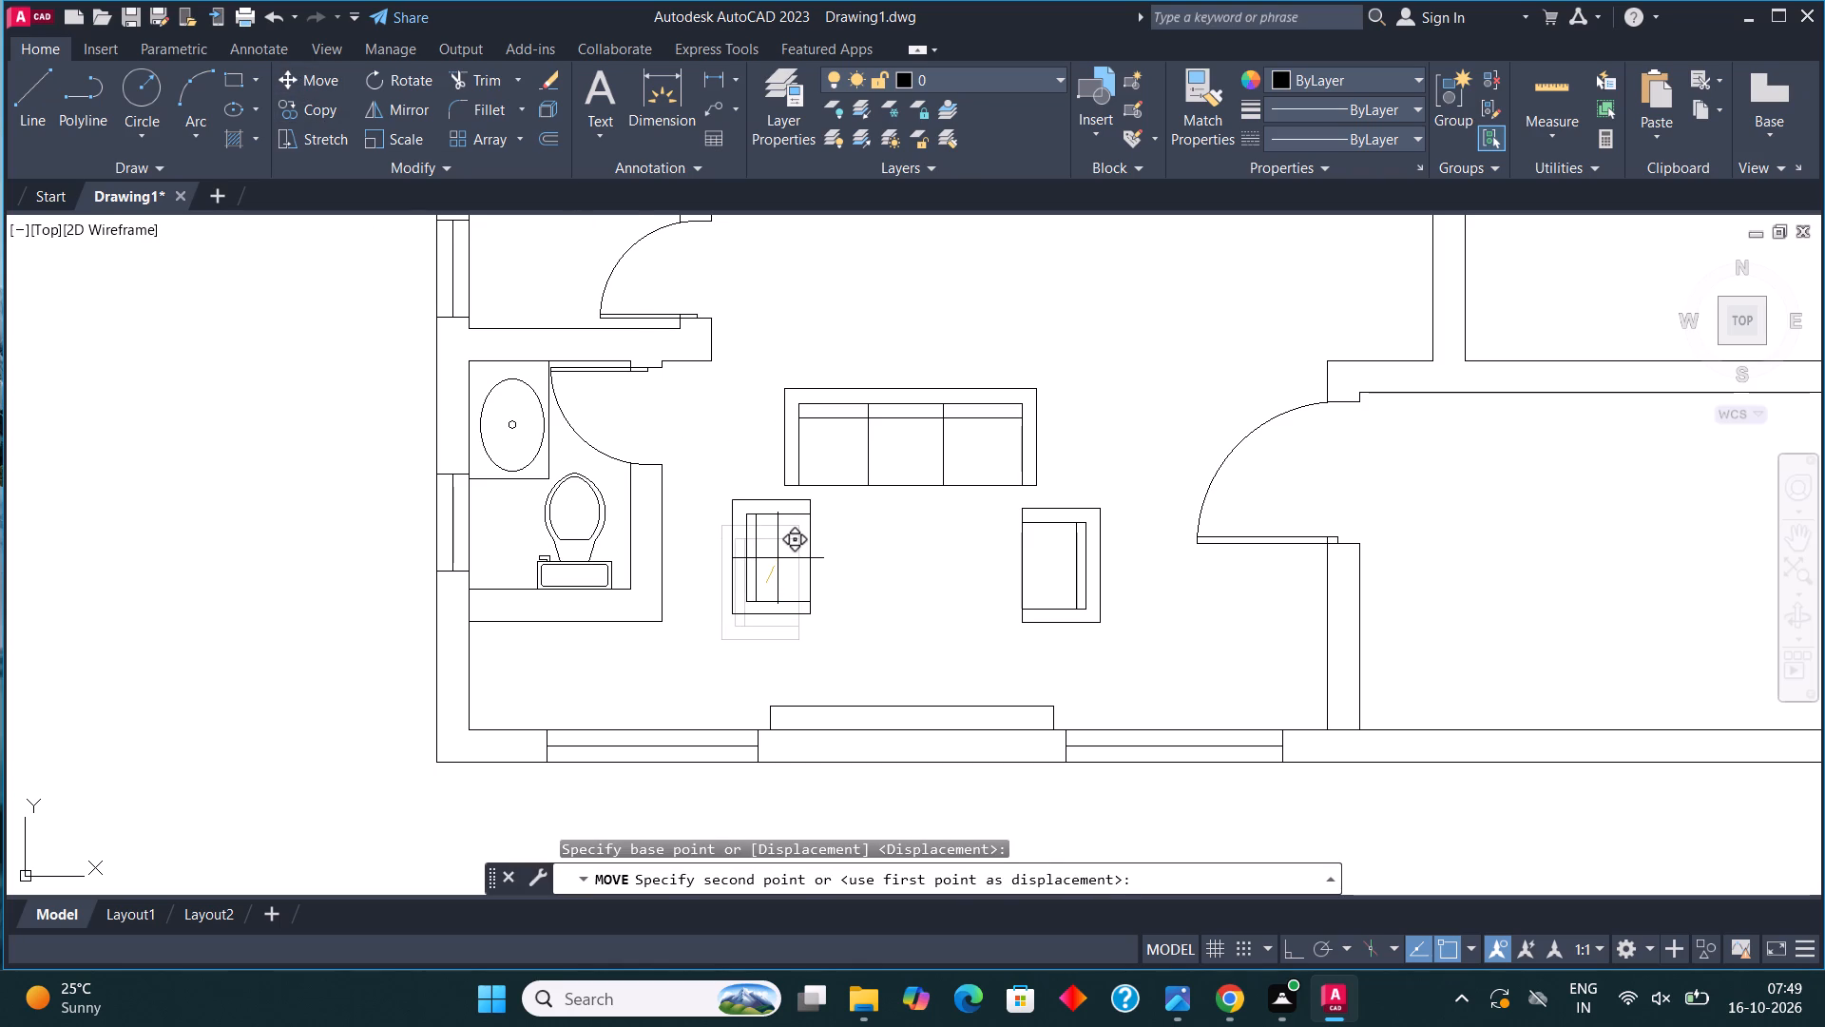
pyautogui.click(775, 563)
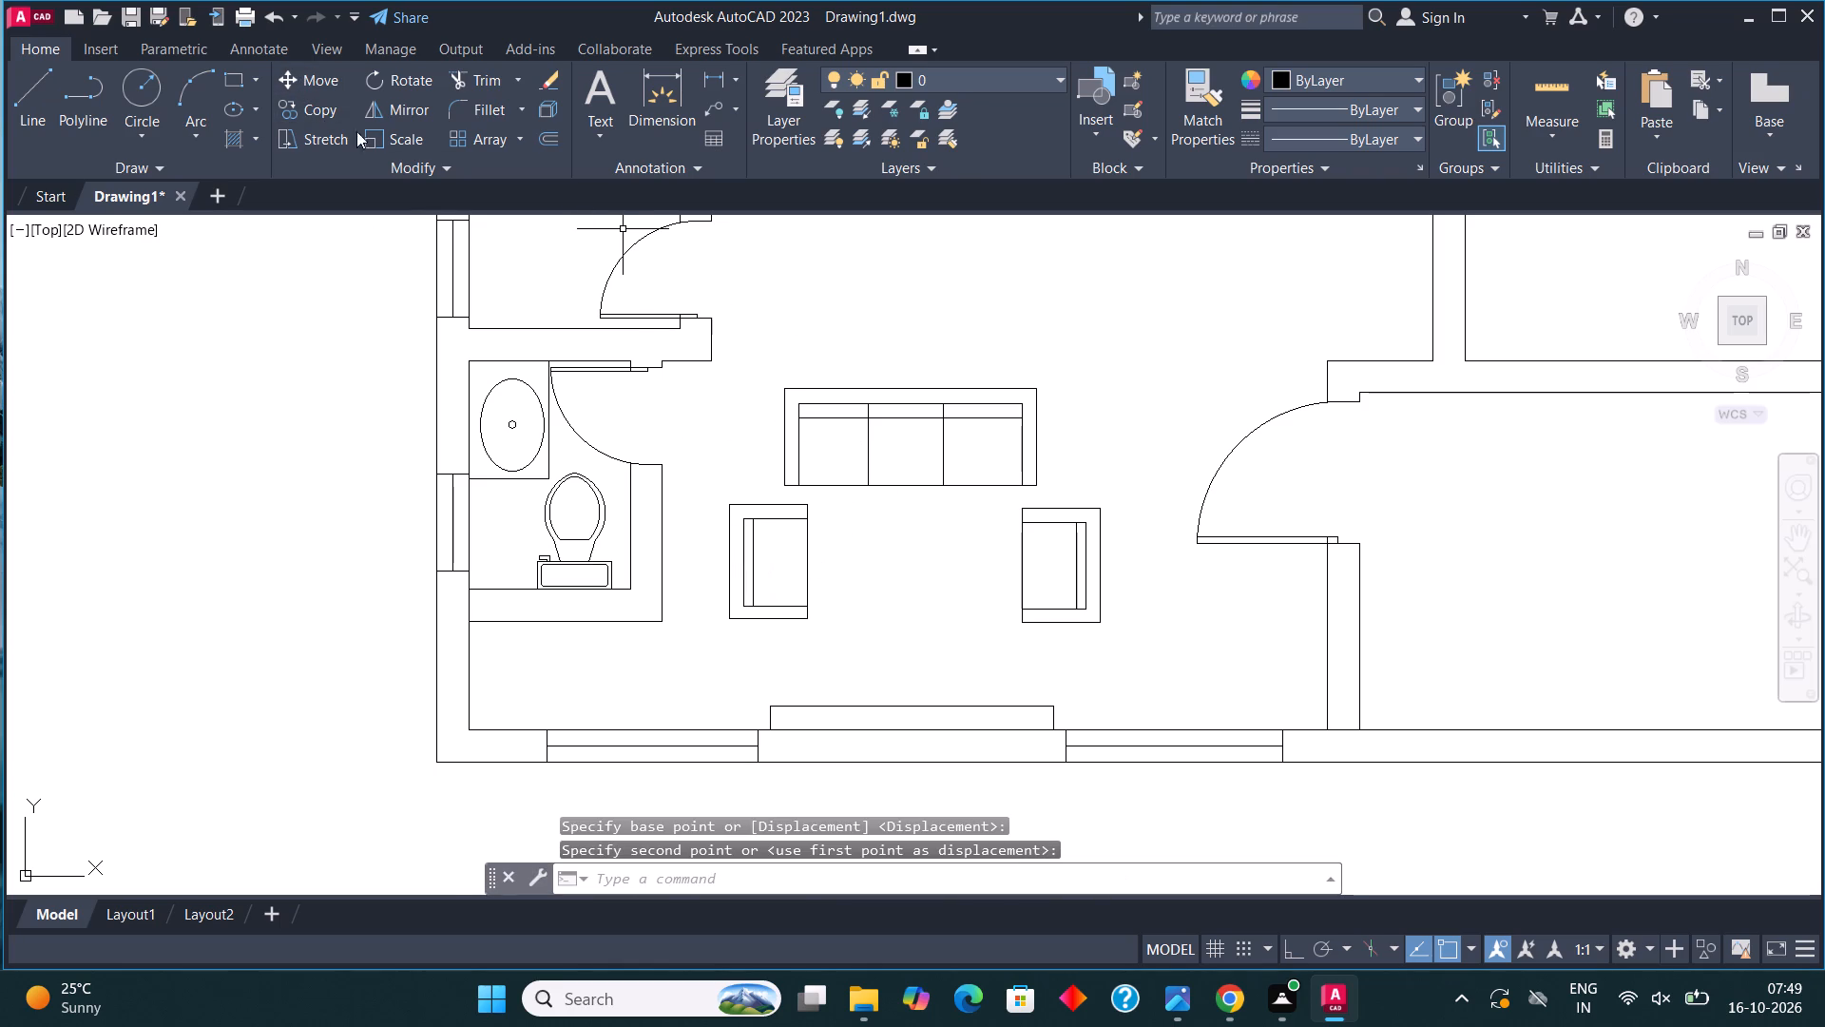
# Draw a horizontal rectangle for a center table between the two armchairs, south of the sofa.
pyautogui.click(233, 71)
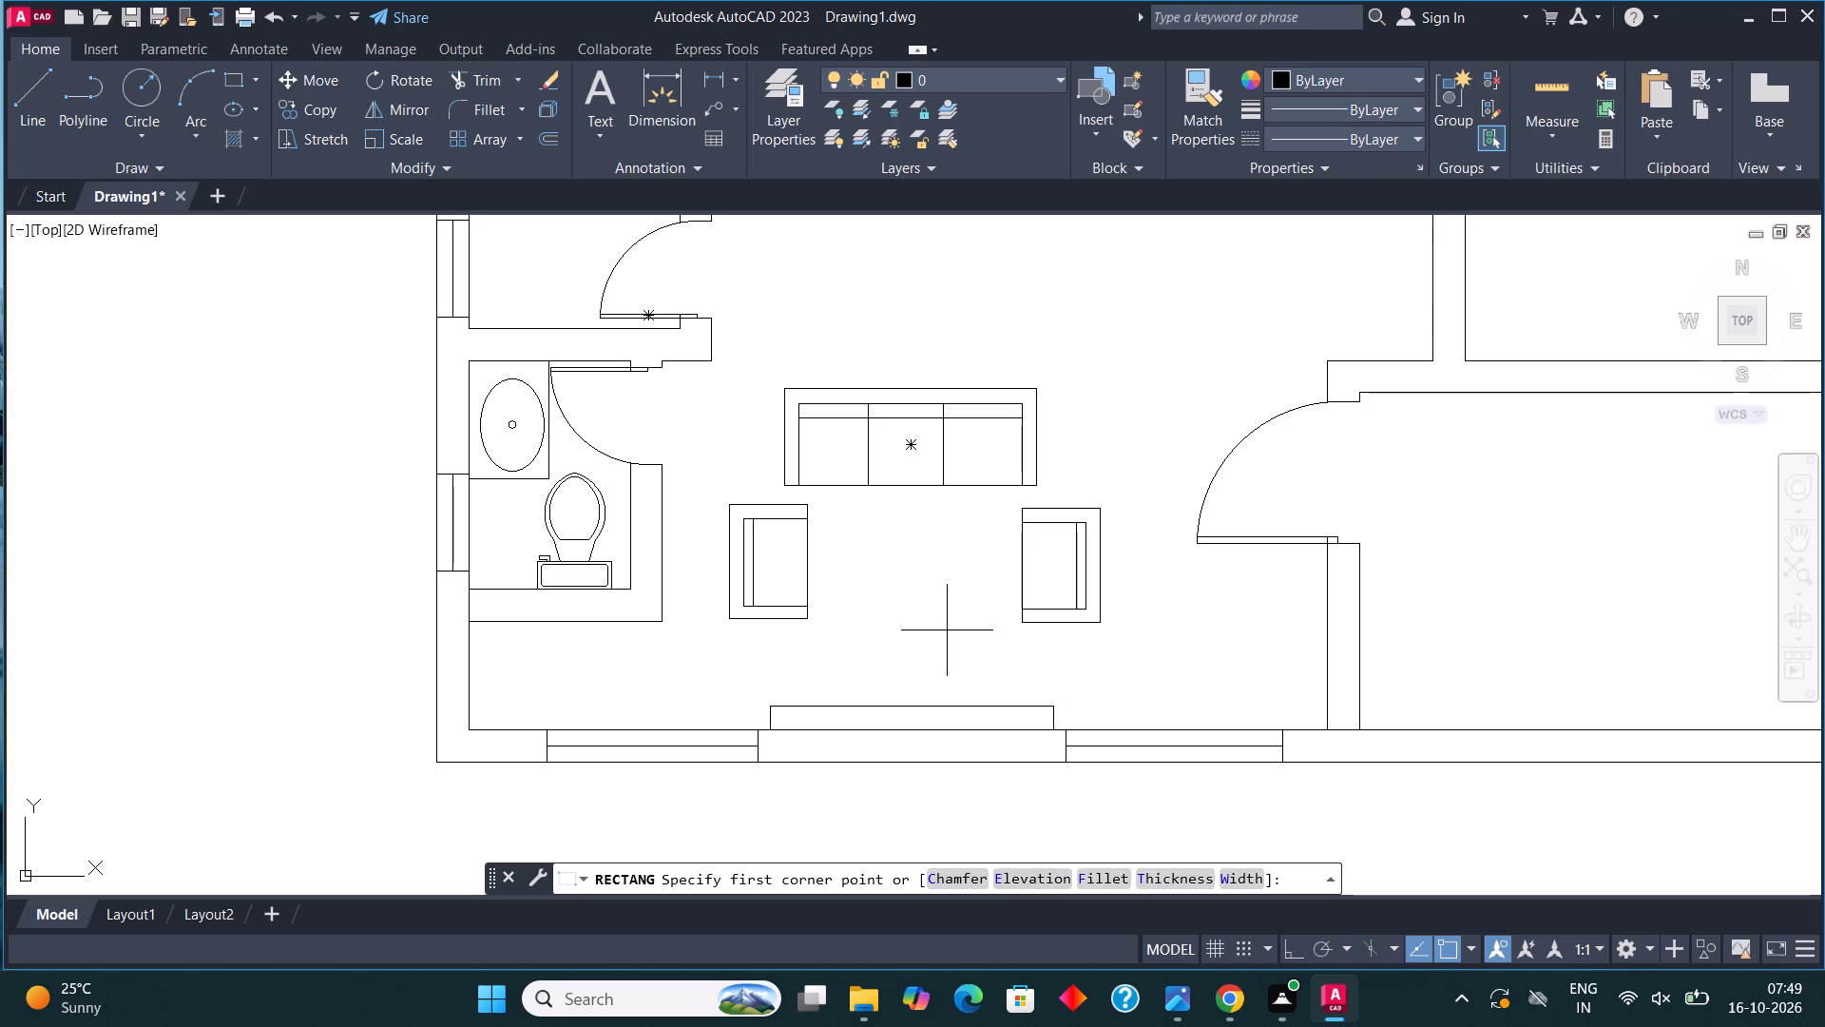
pyautogui.scroll(1, 947, 630)
pyautogui.moveTo(954, 552); pyautogui.dragTo(894, 615, button='middle')
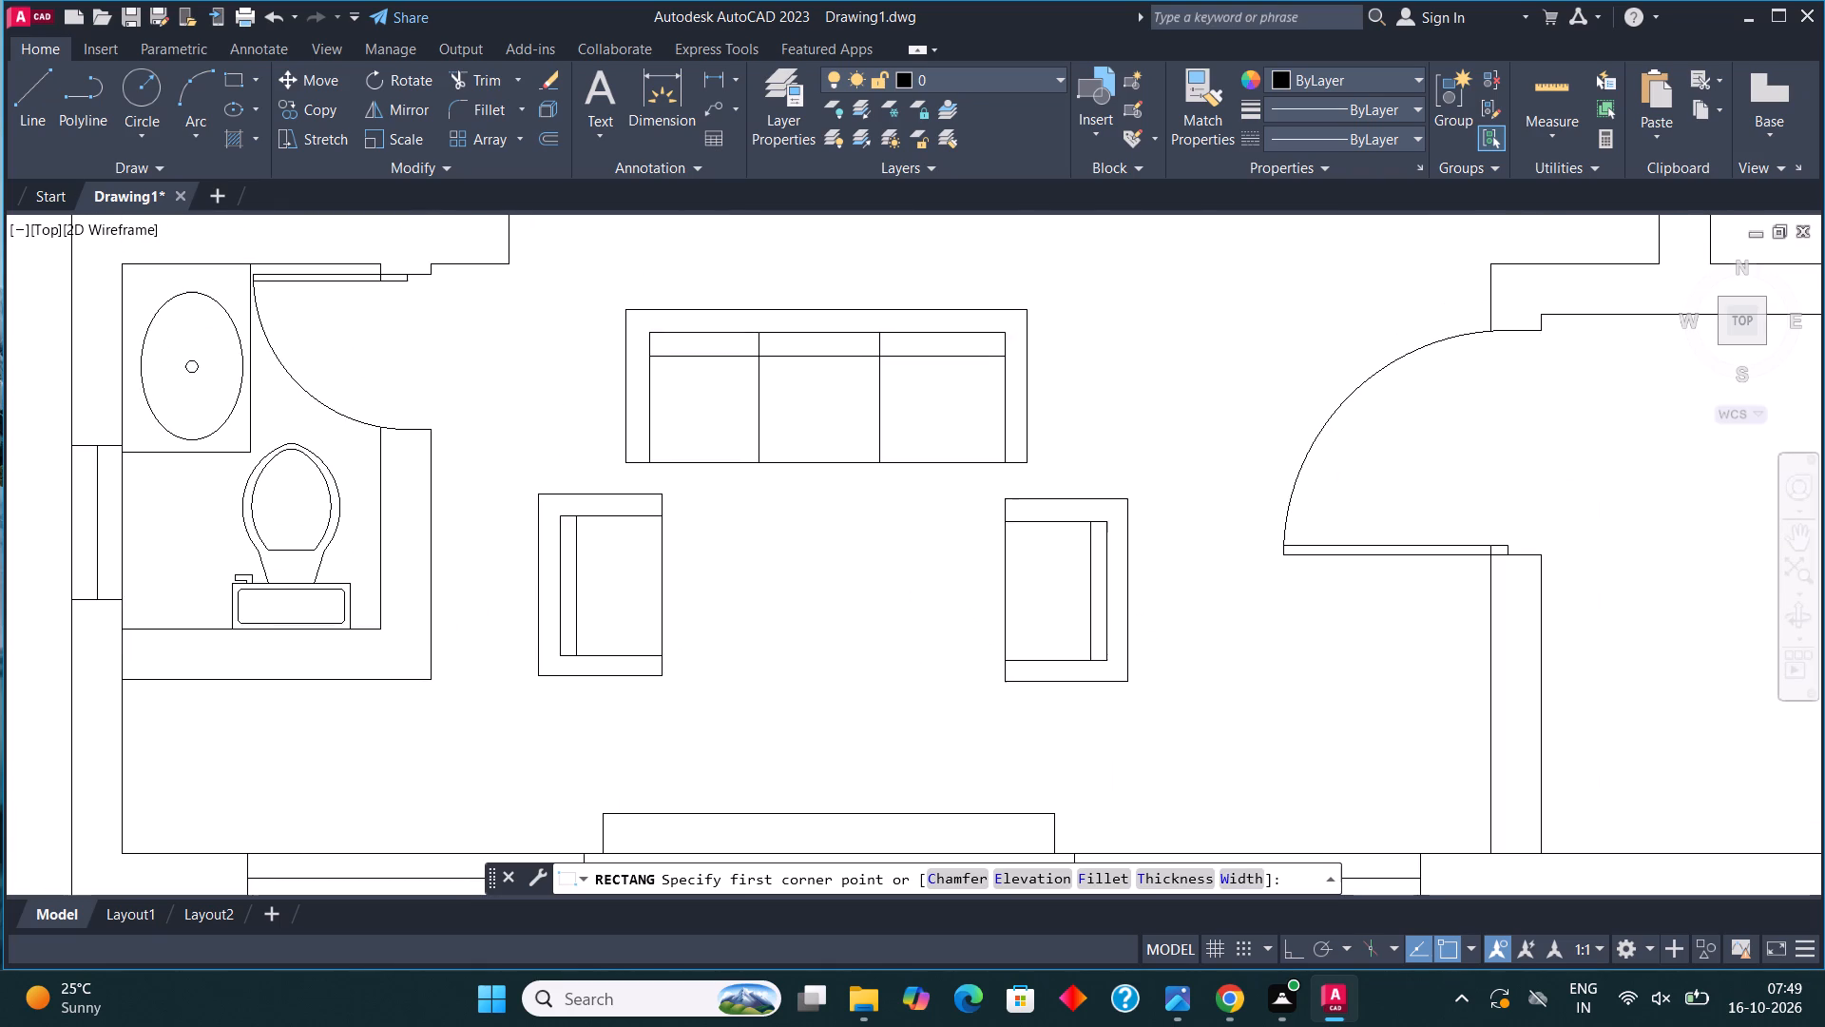
pyautogui.click(744, 536)
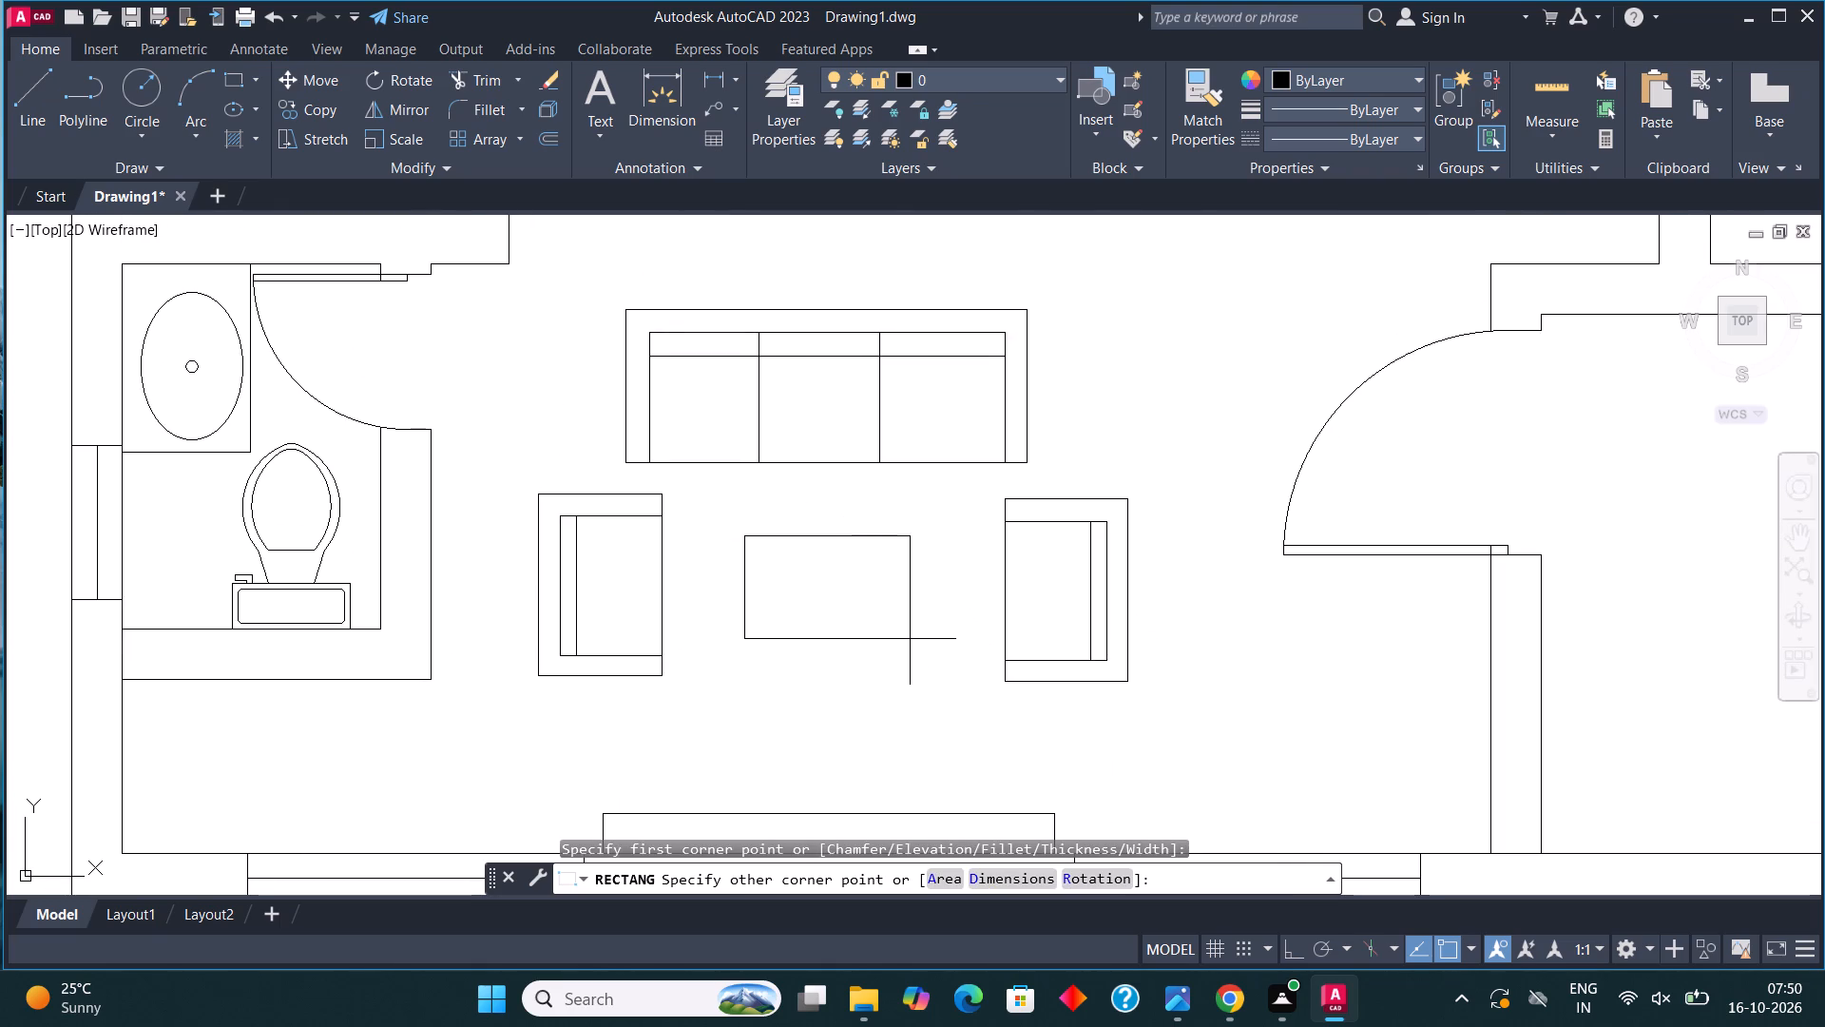
pyautogui.click(926, 636)
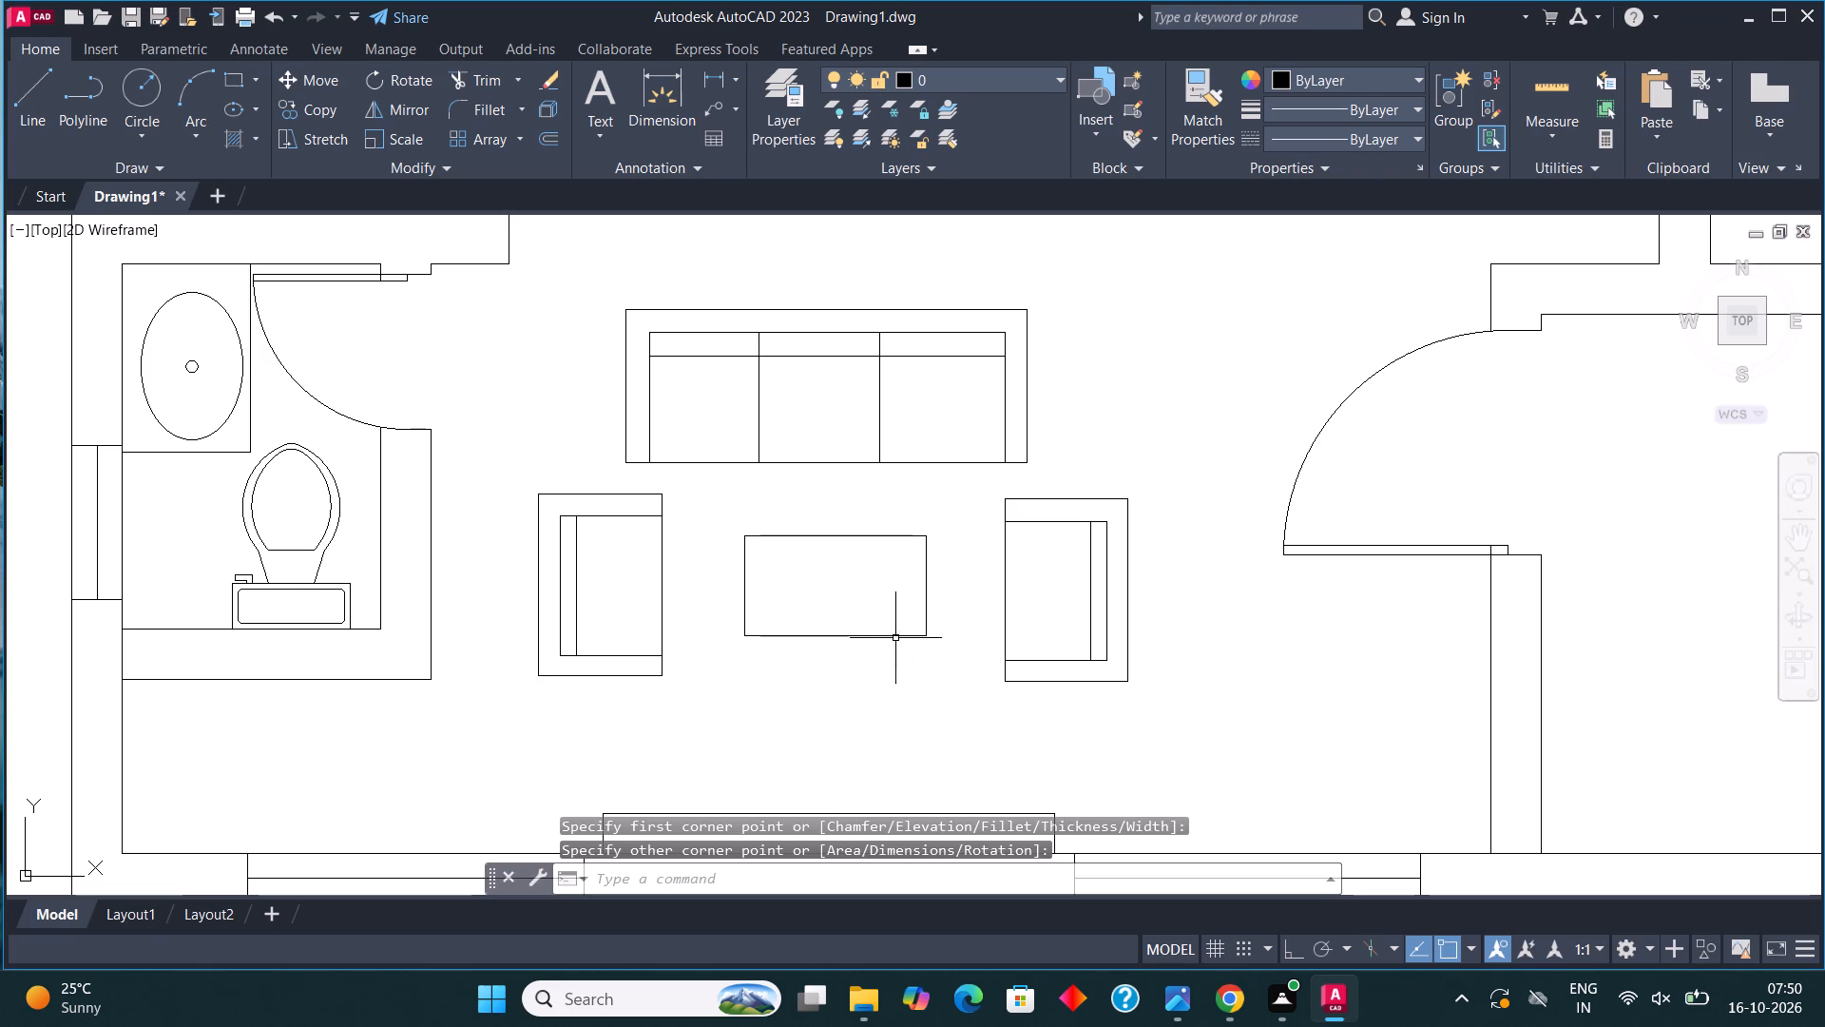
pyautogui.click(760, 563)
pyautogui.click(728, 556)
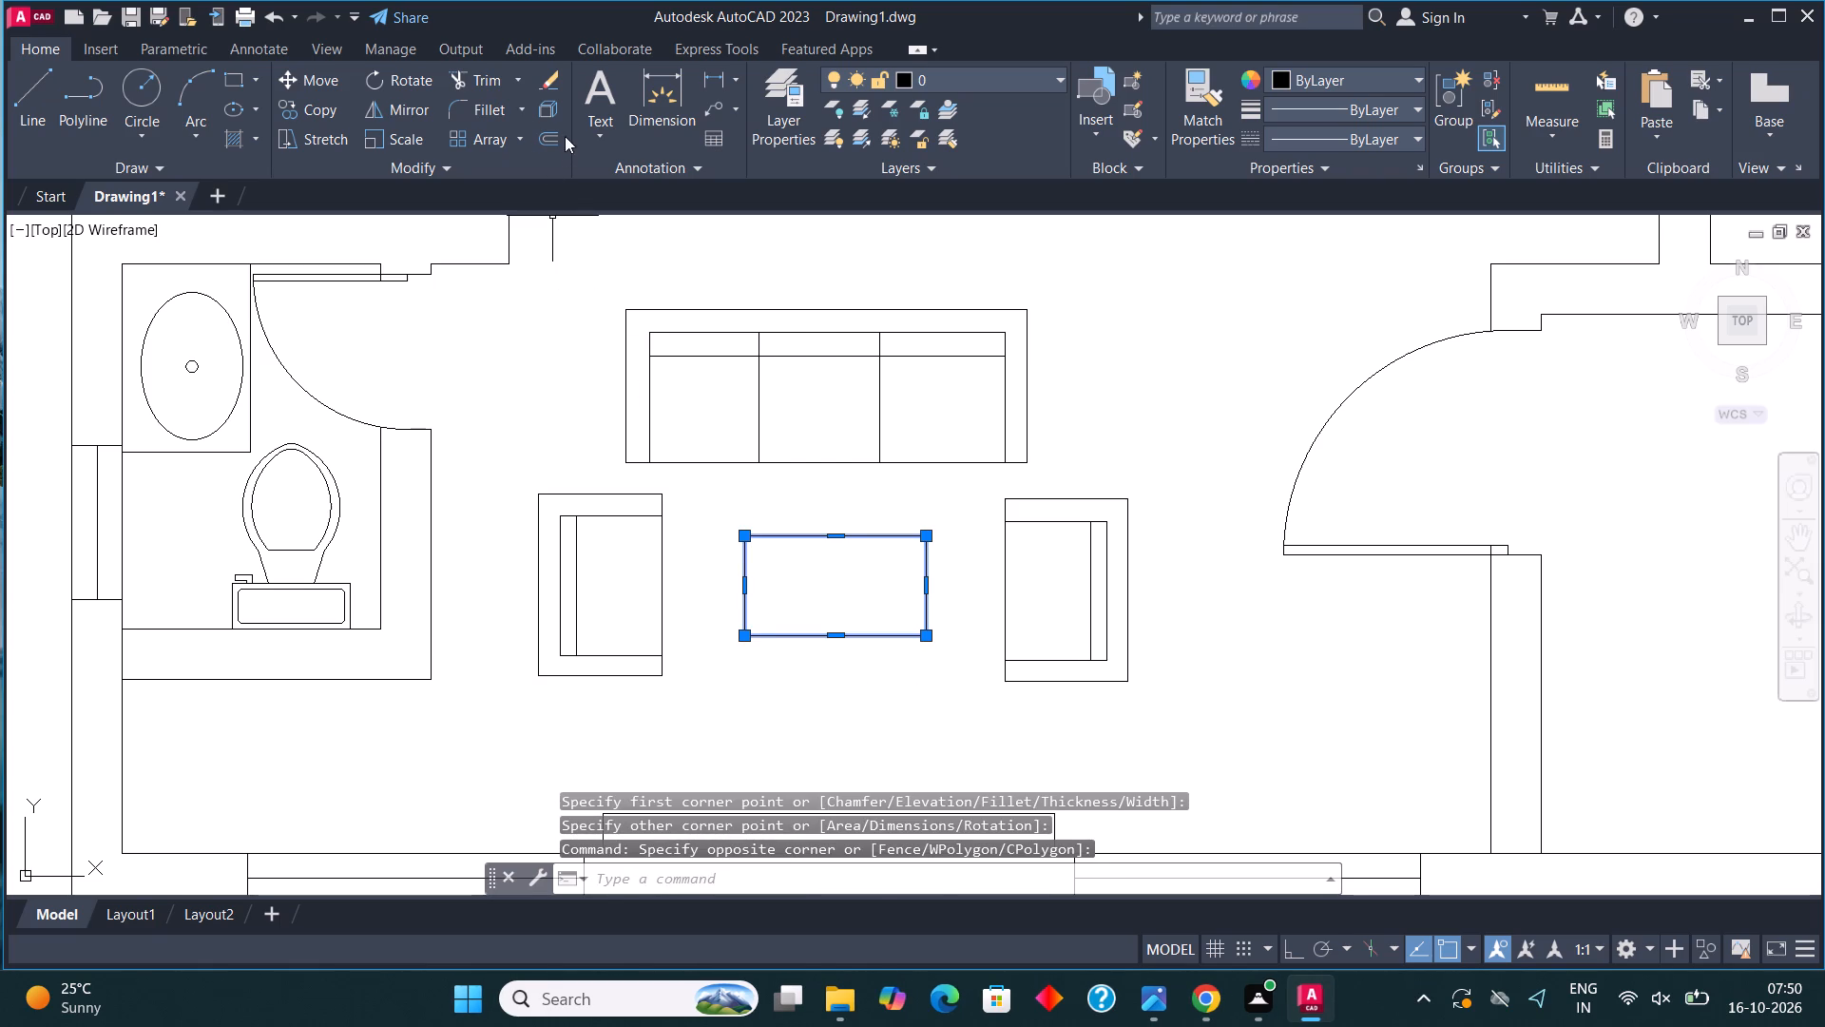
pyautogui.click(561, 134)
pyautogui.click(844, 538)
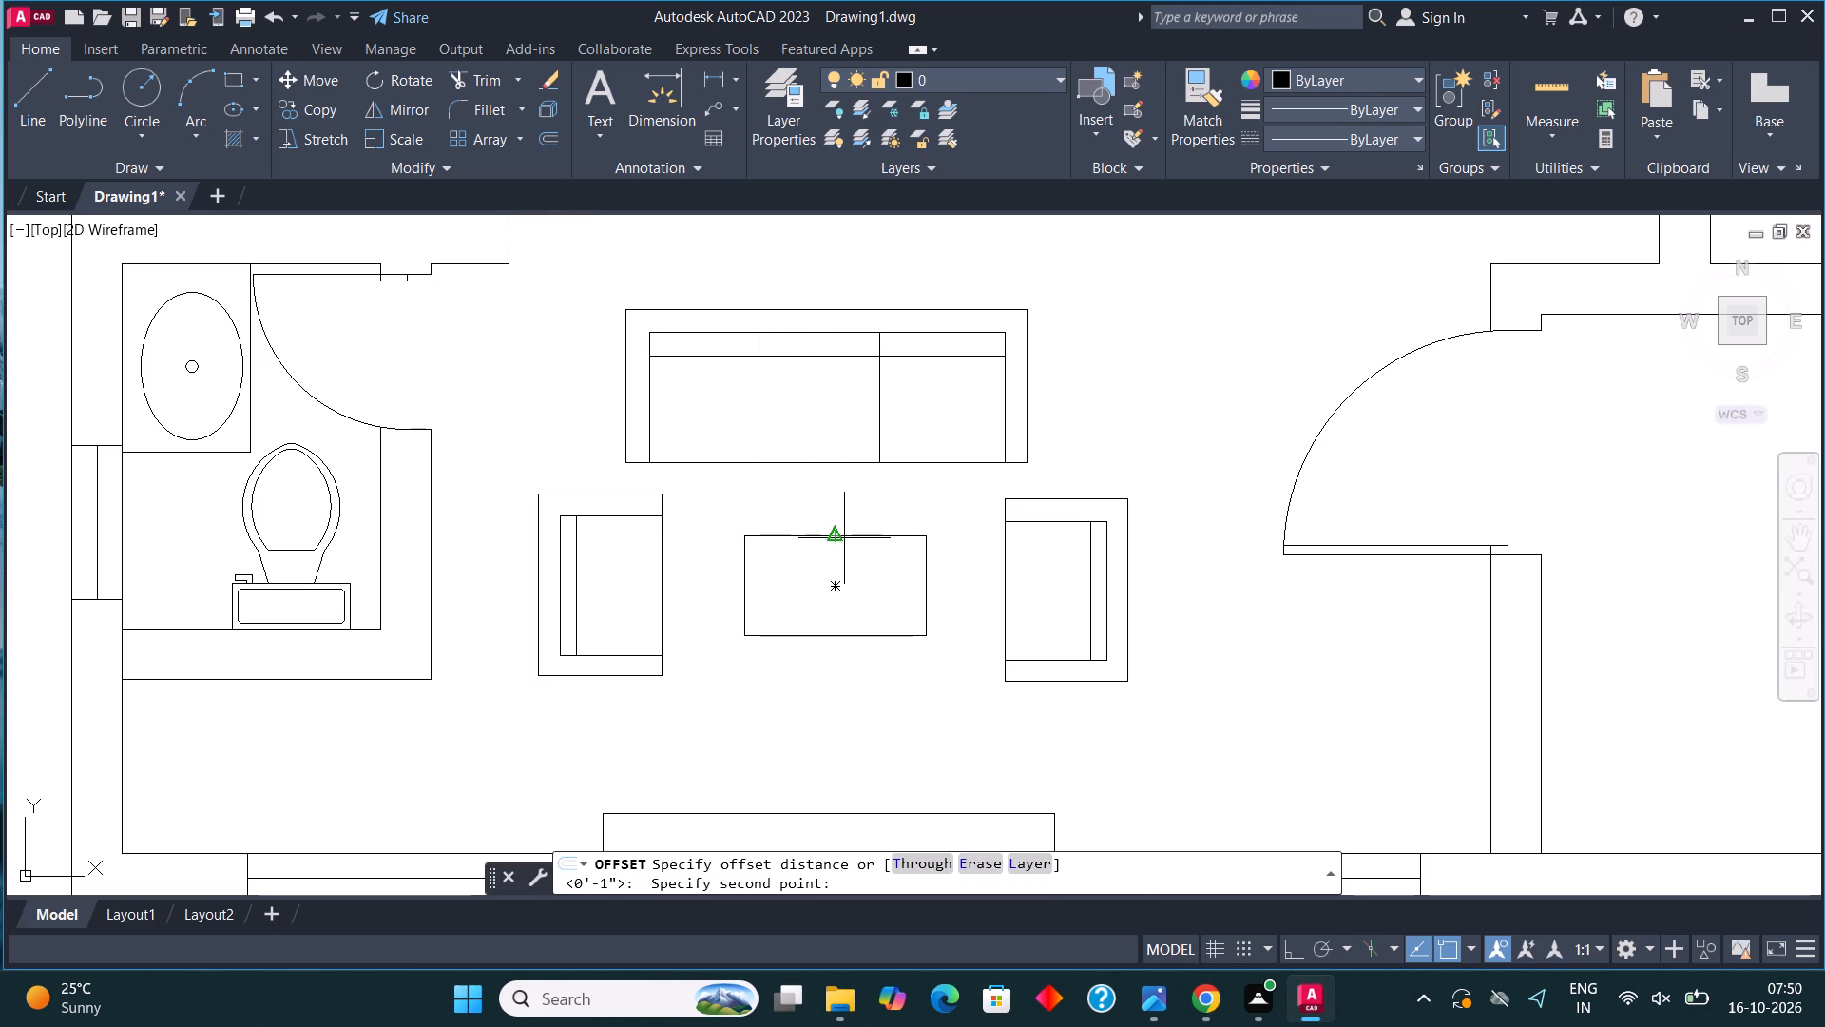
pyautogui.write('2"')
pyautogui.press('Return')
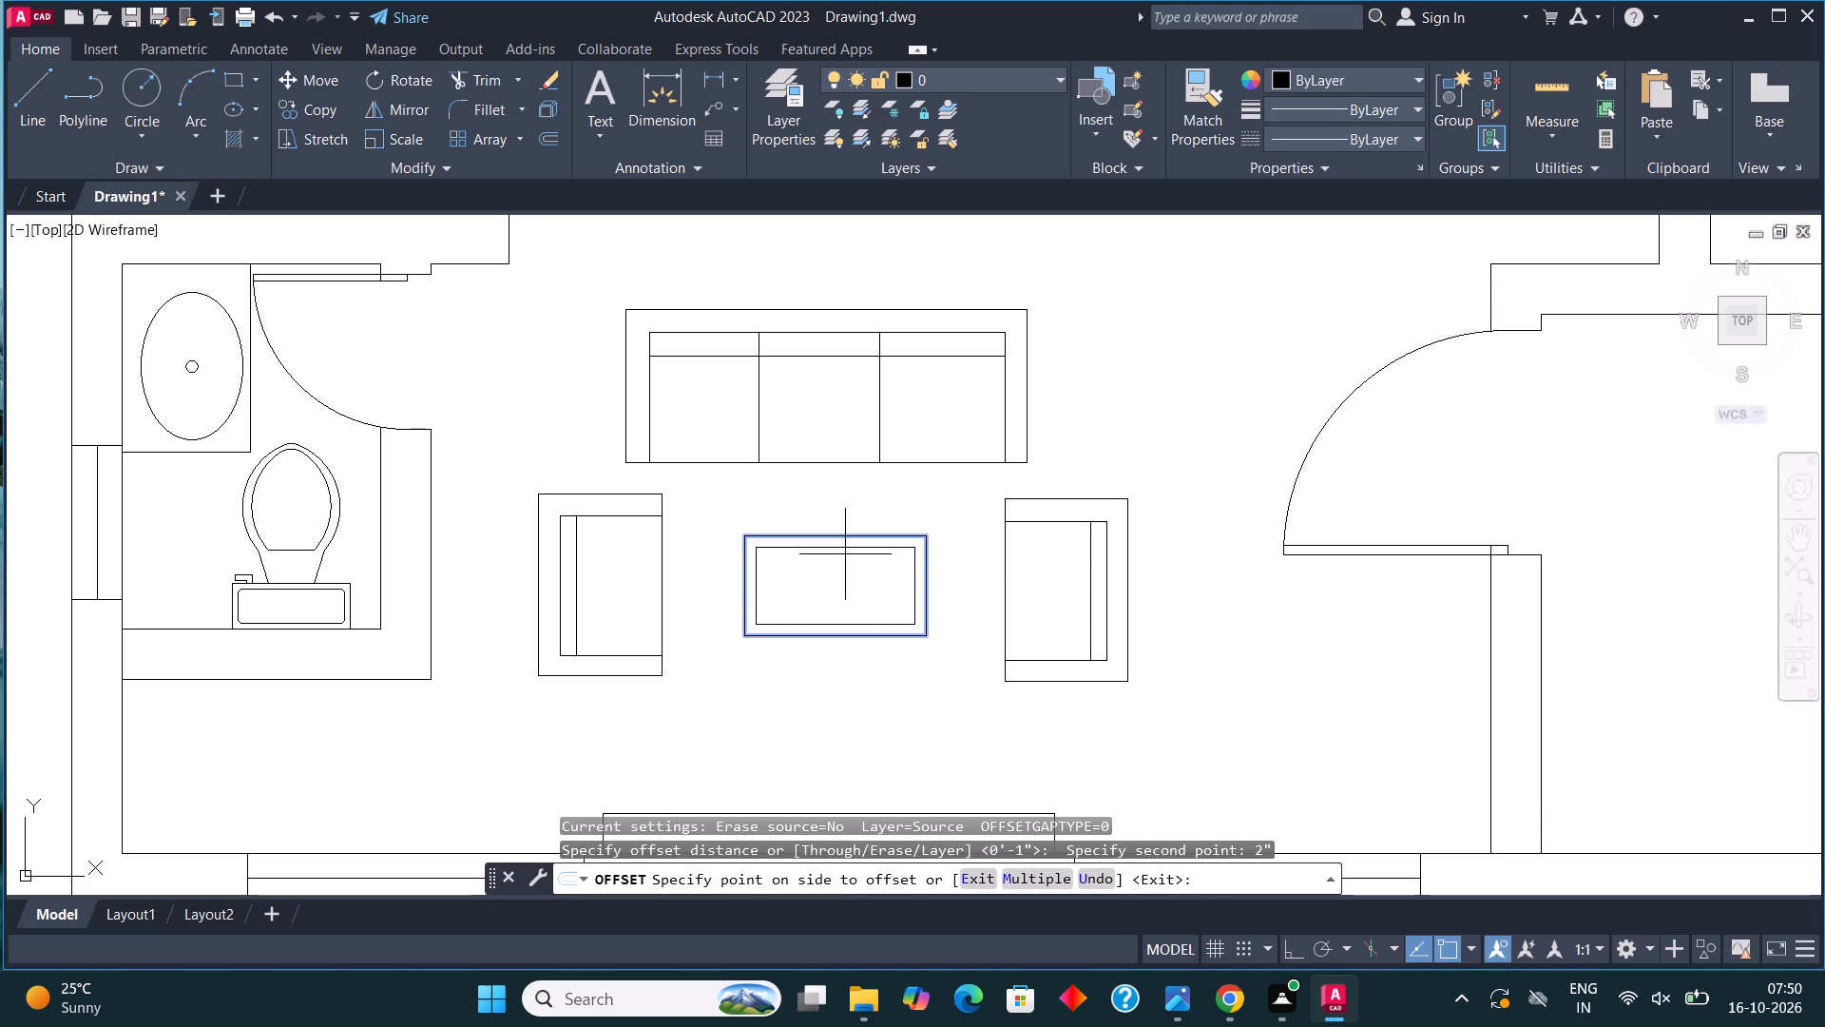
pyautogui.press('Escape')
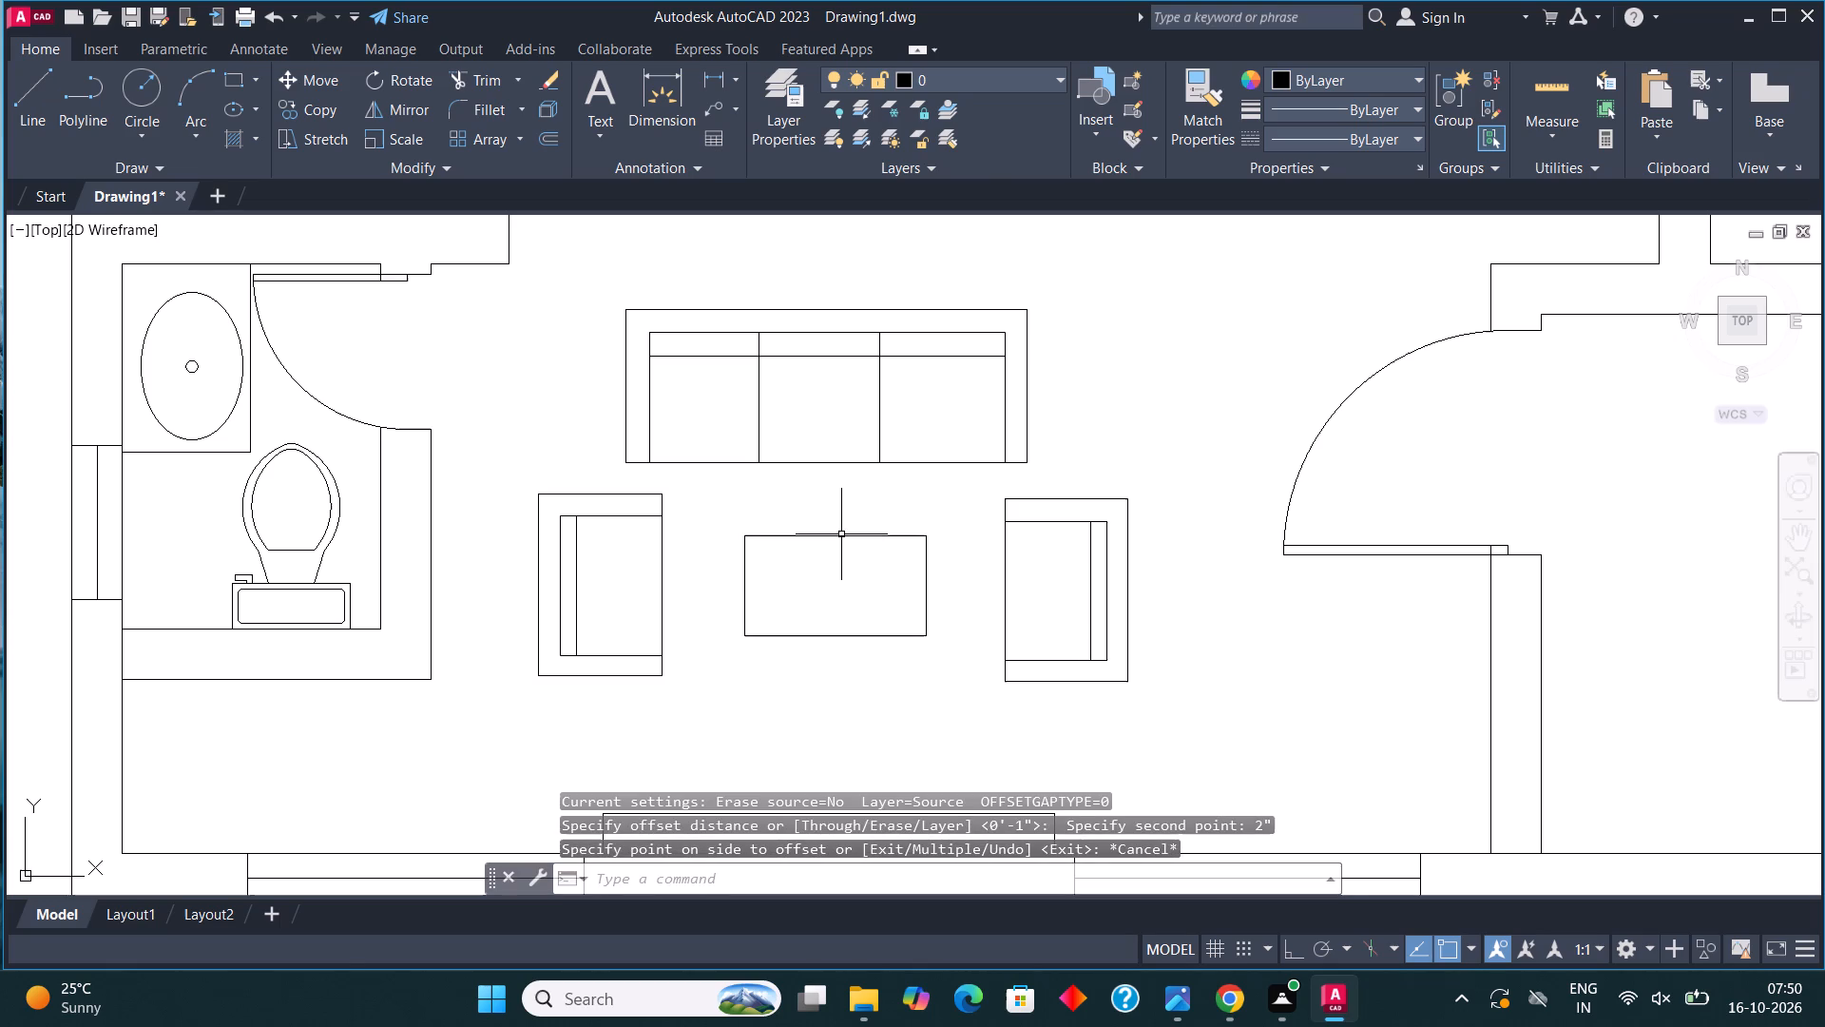
# Offset the center table's outline 1" inward.
pyautogui.click(839, 533)
pyautogui.click(557, 131)
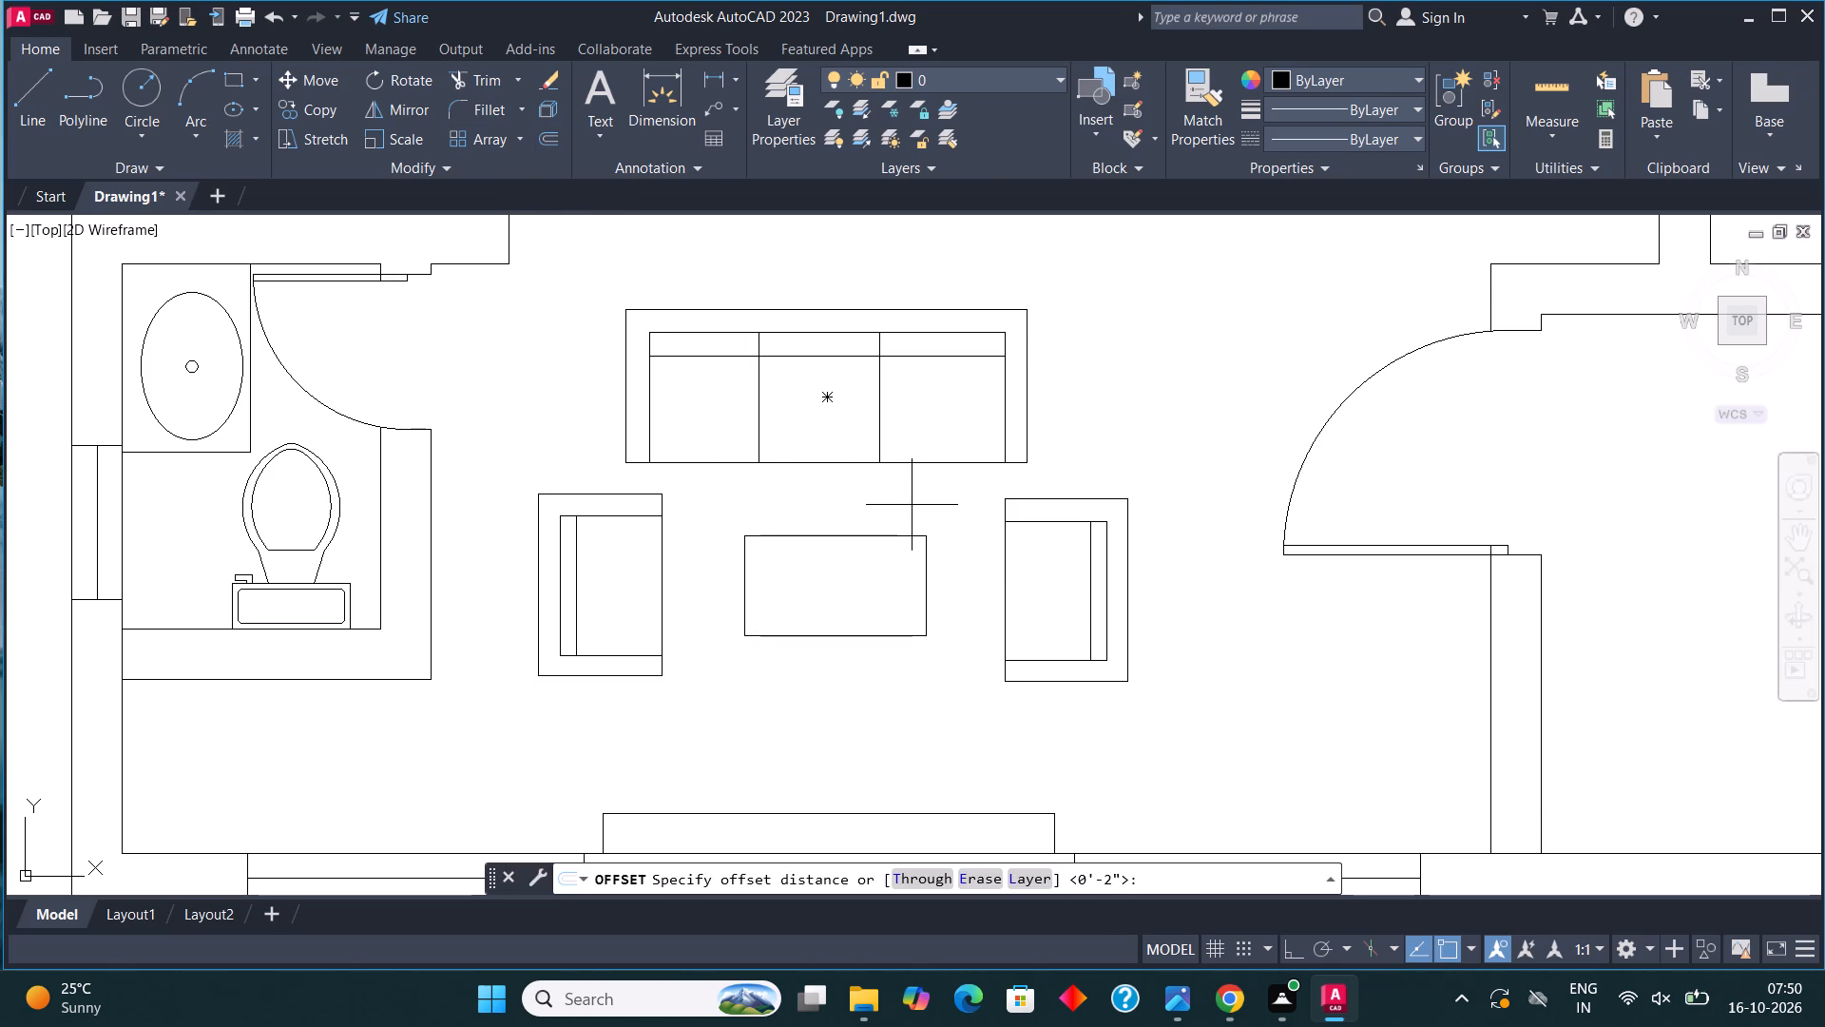
pyautogui.click(815, 539)
pyautogui.write('1"')
pyautogui.press('Return')
pyautogui.click(826, 596)
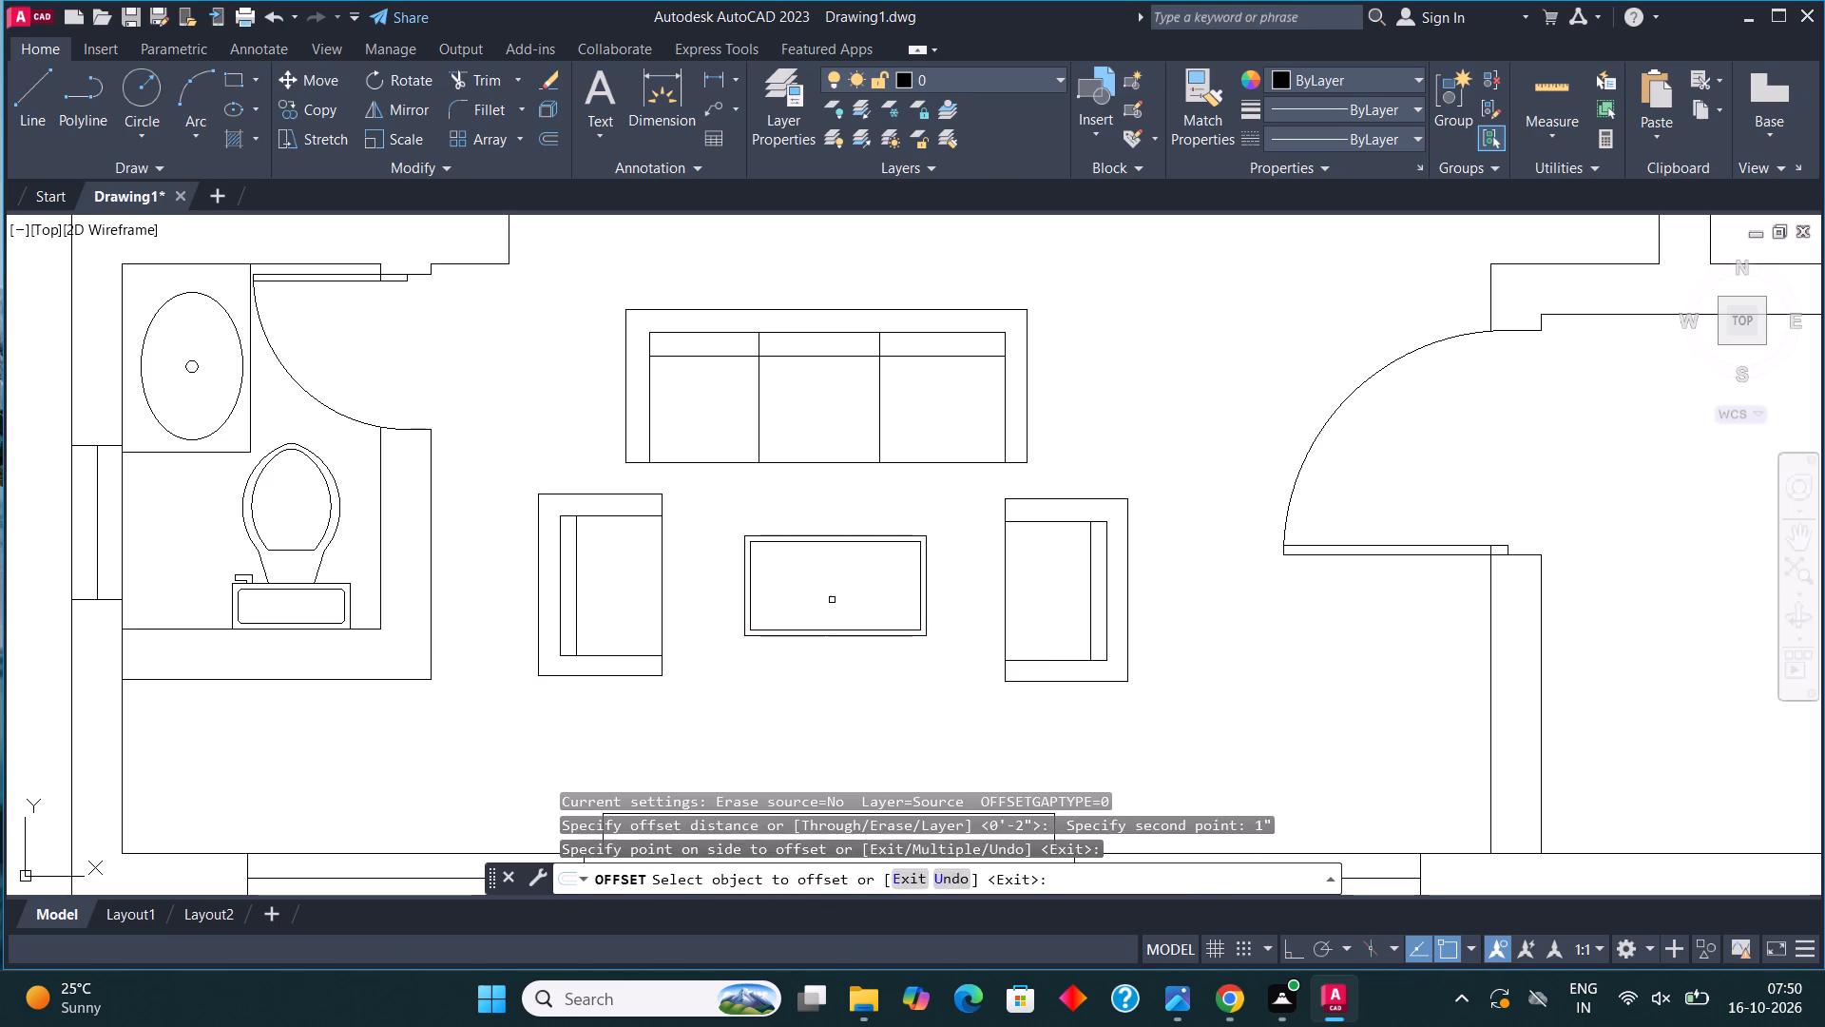
pyautogui.press('Escape')
# In the southeast room, draw a line 3'6" west along the south wall from the southeast inner corner, continuing north to the north wall.
pyautogui.scroll(-3, 920, 580)
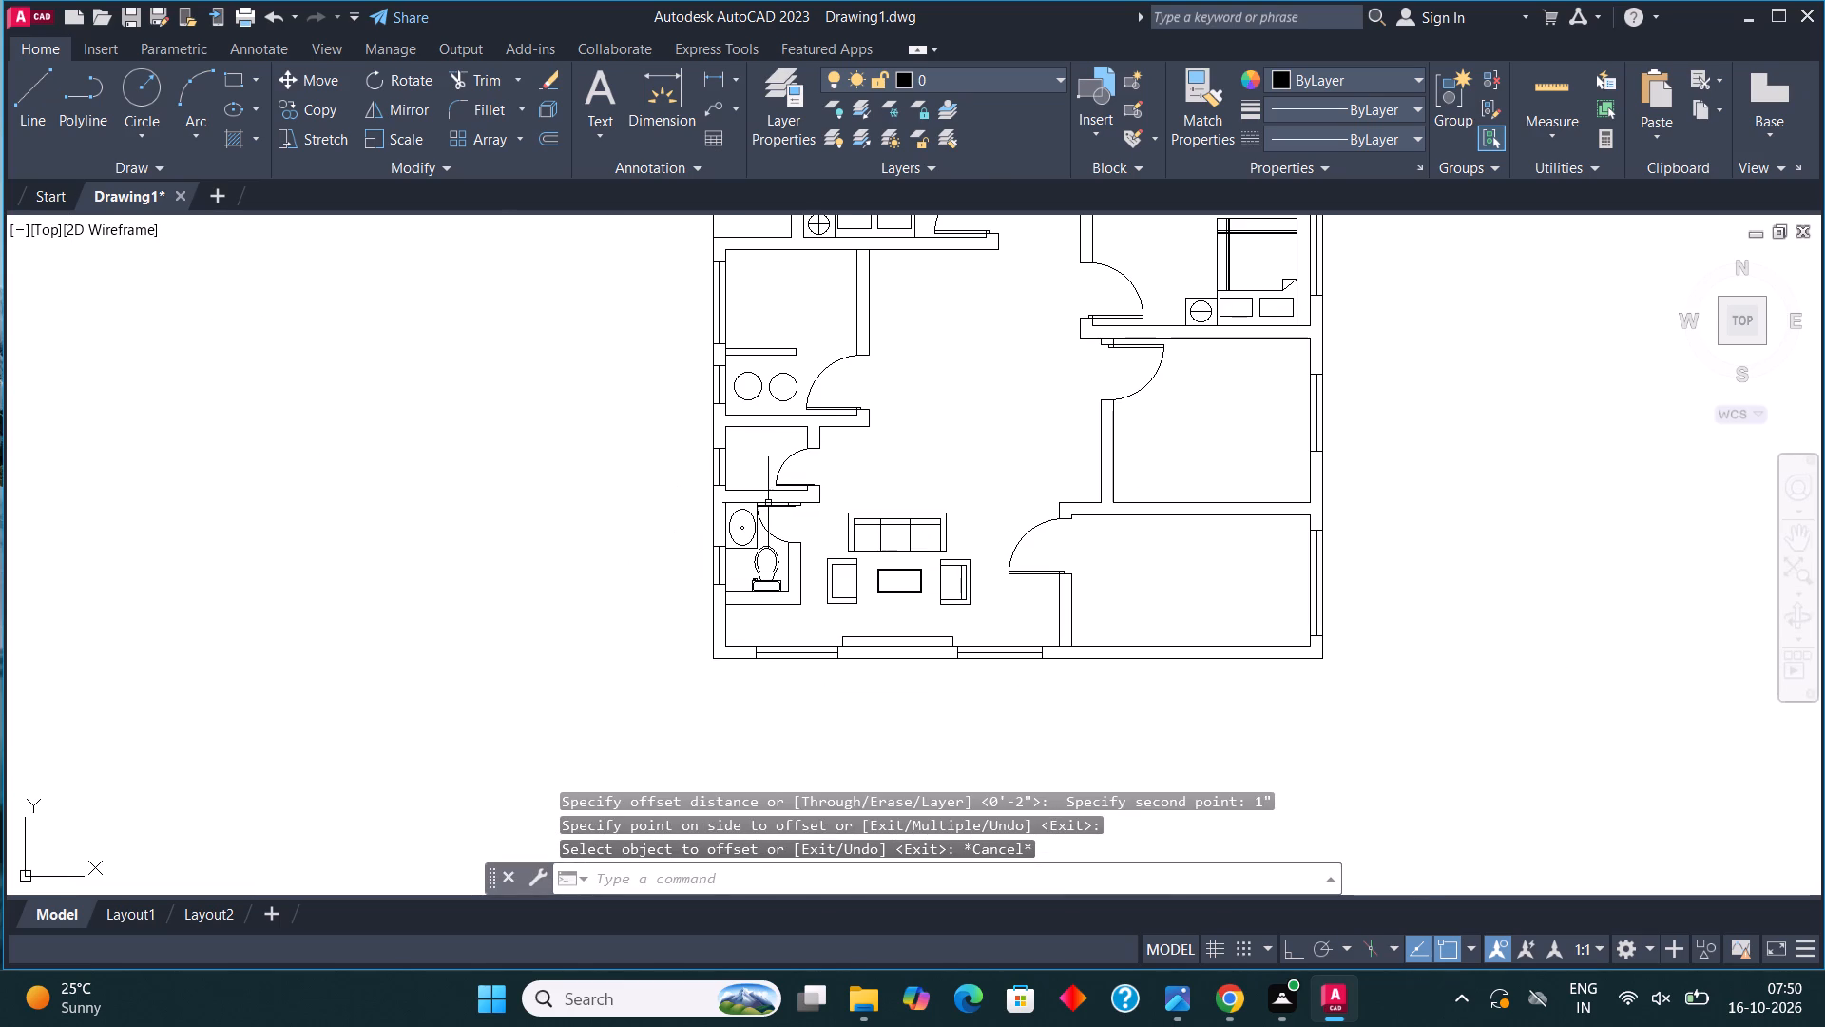
pyautogui.moveTo(1240, 649); pyautogui.dragTo(1159, 635, button='middle')
pyautogui.scroll(1, 1157, 635)
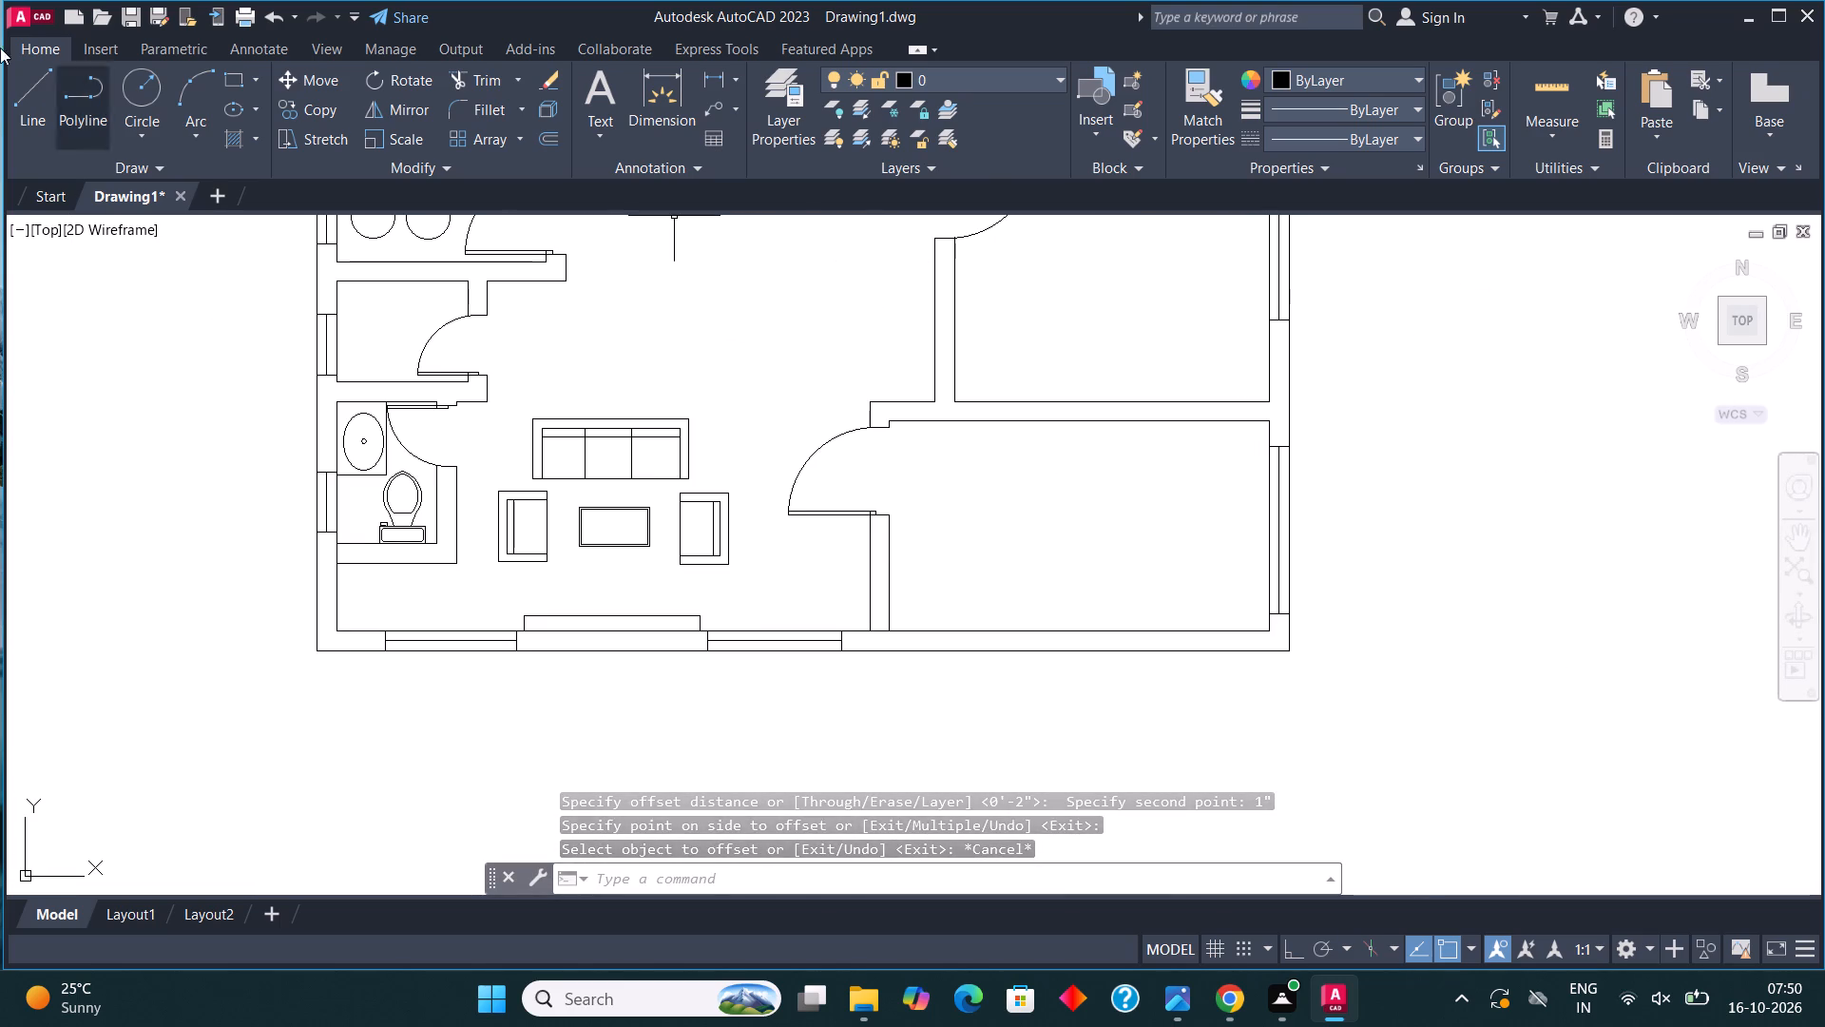
pyautogui.click(23, 102)
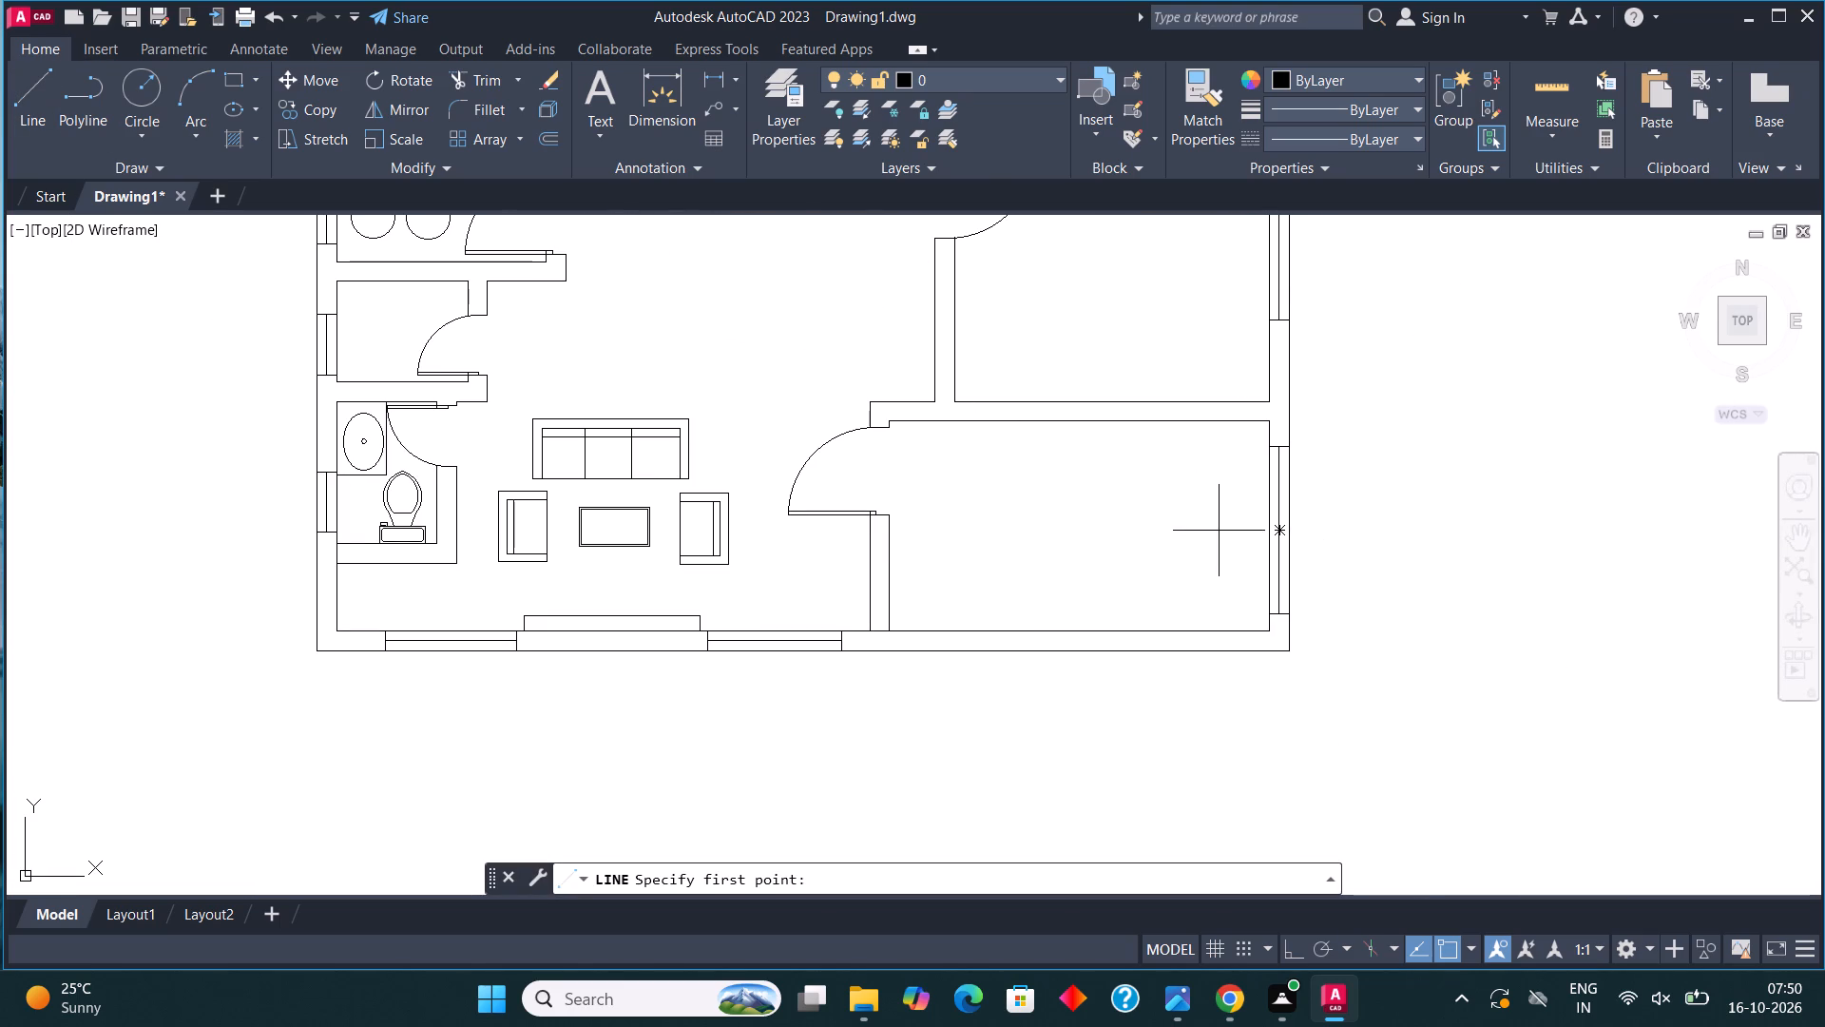
pyautogui.scroll(1, 1214, 525)
pyautogui.click(1298, 693)
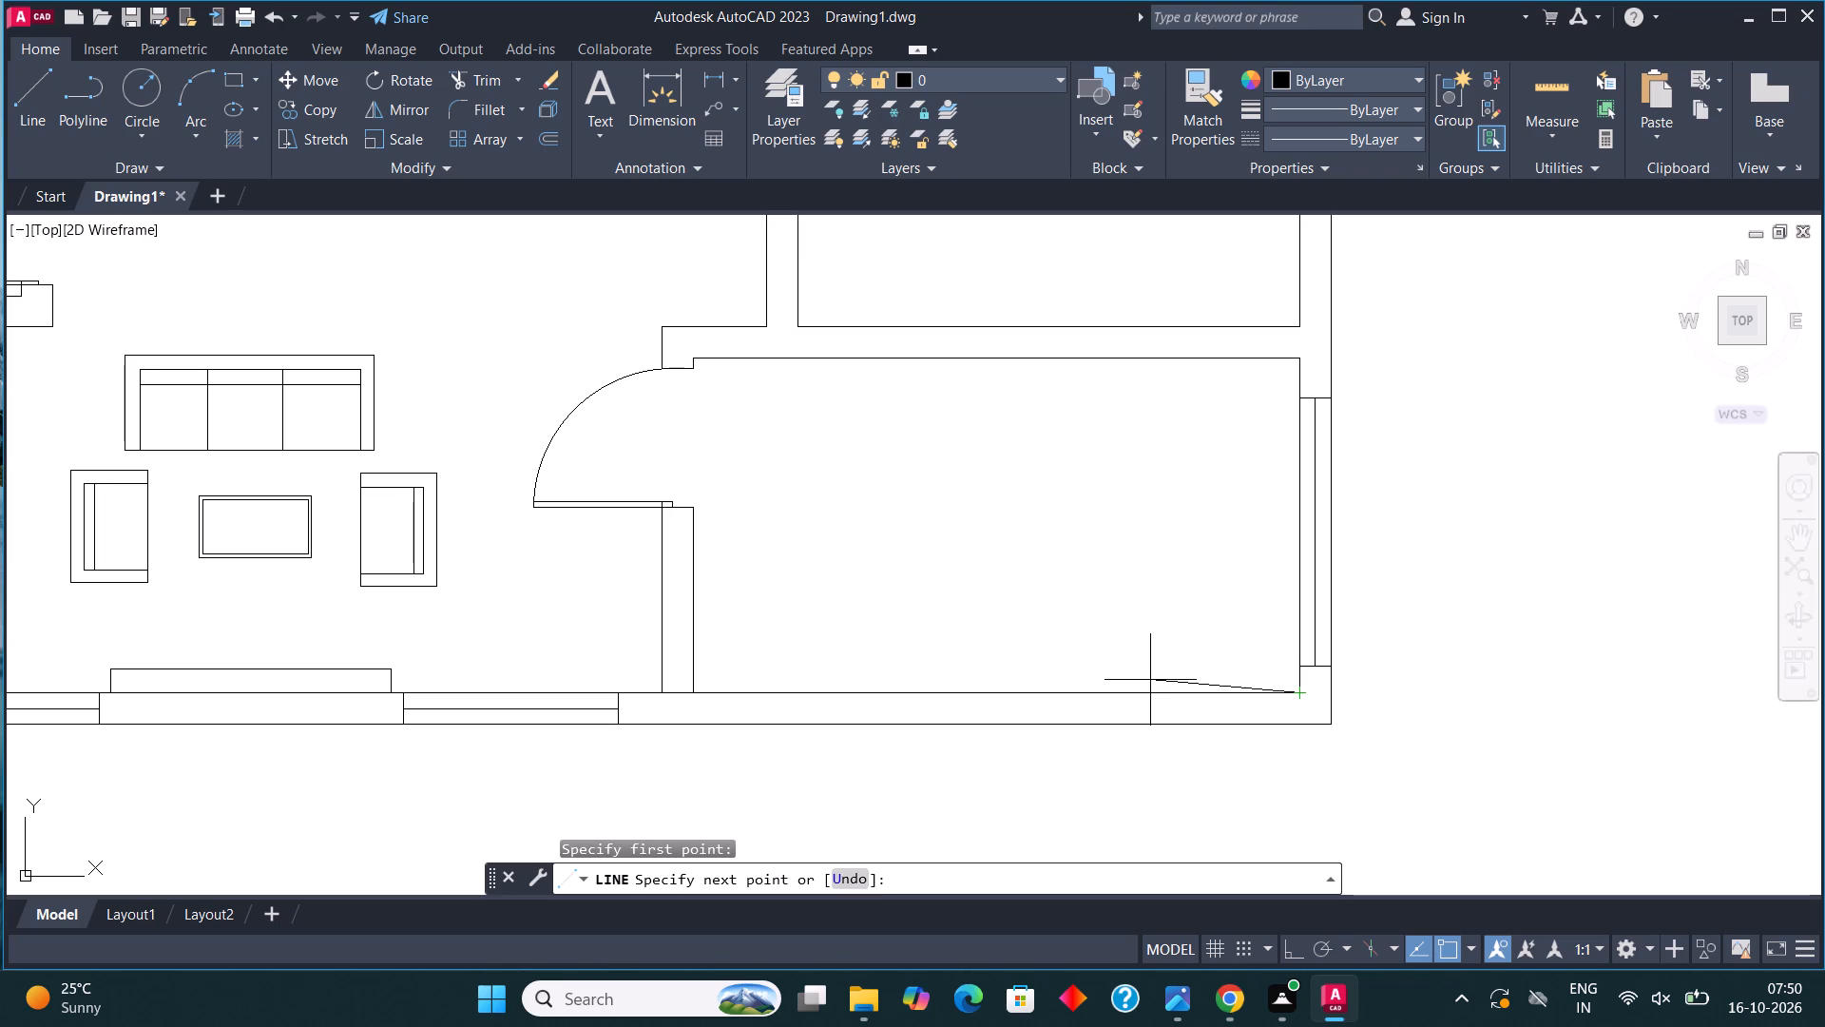
pyautogui.press('F8')
pyautogui.write('3\'6"')
pyautogui.press('Return')
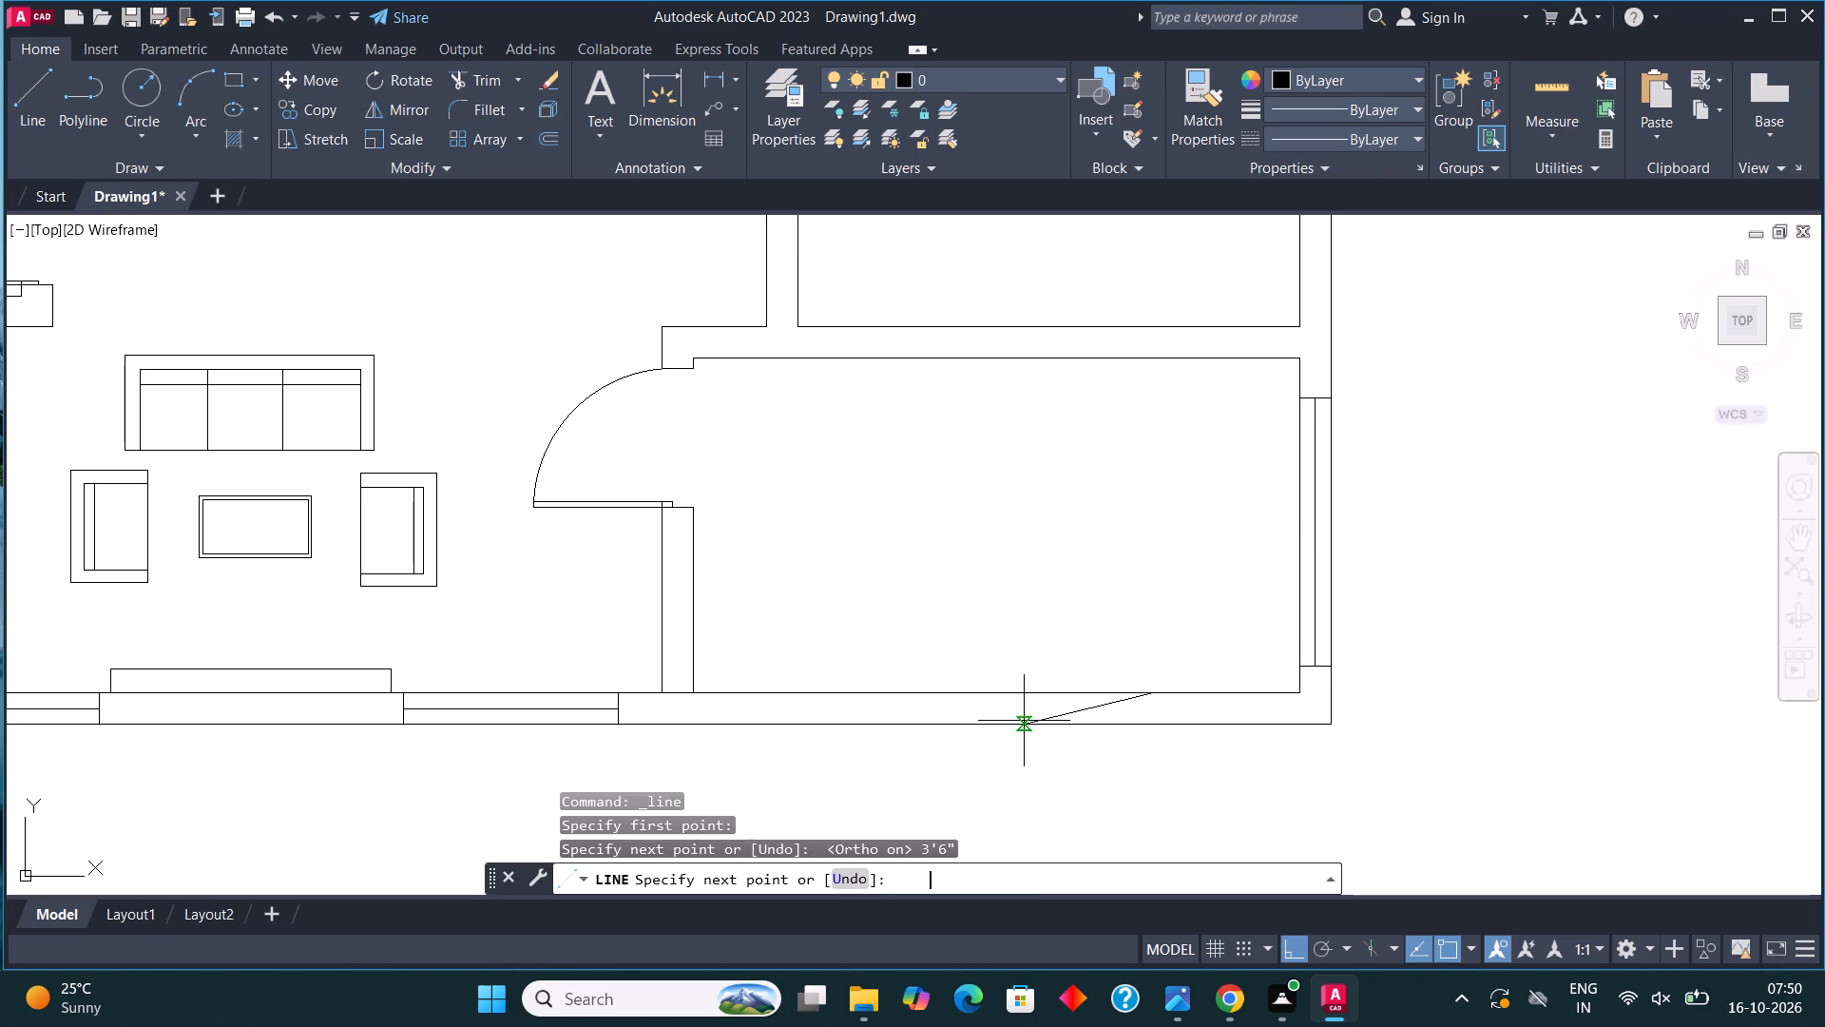
pyautogui.click(1152, 357)
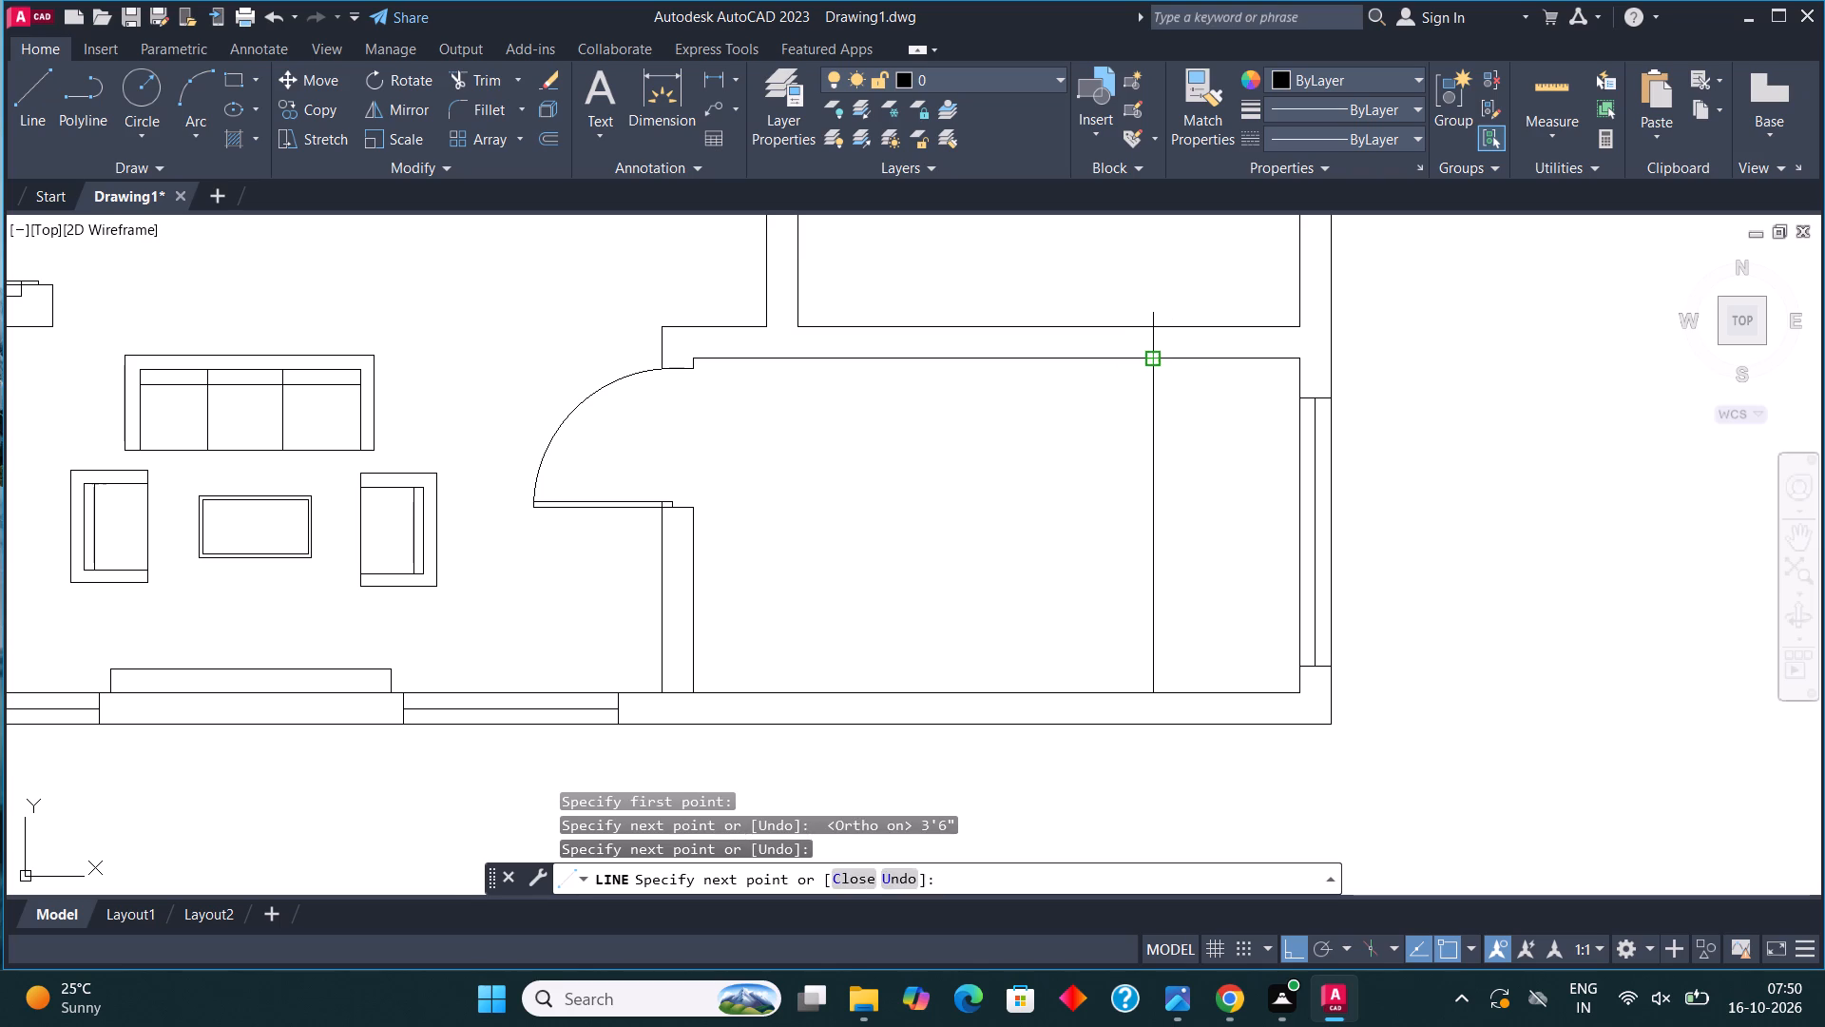
pyautogui.press('Escape')
# Draw a line 3'6" east along the south wall from the room's southwest inner corner, continuing north to the north wall.
pyautogui.click(28, 100)
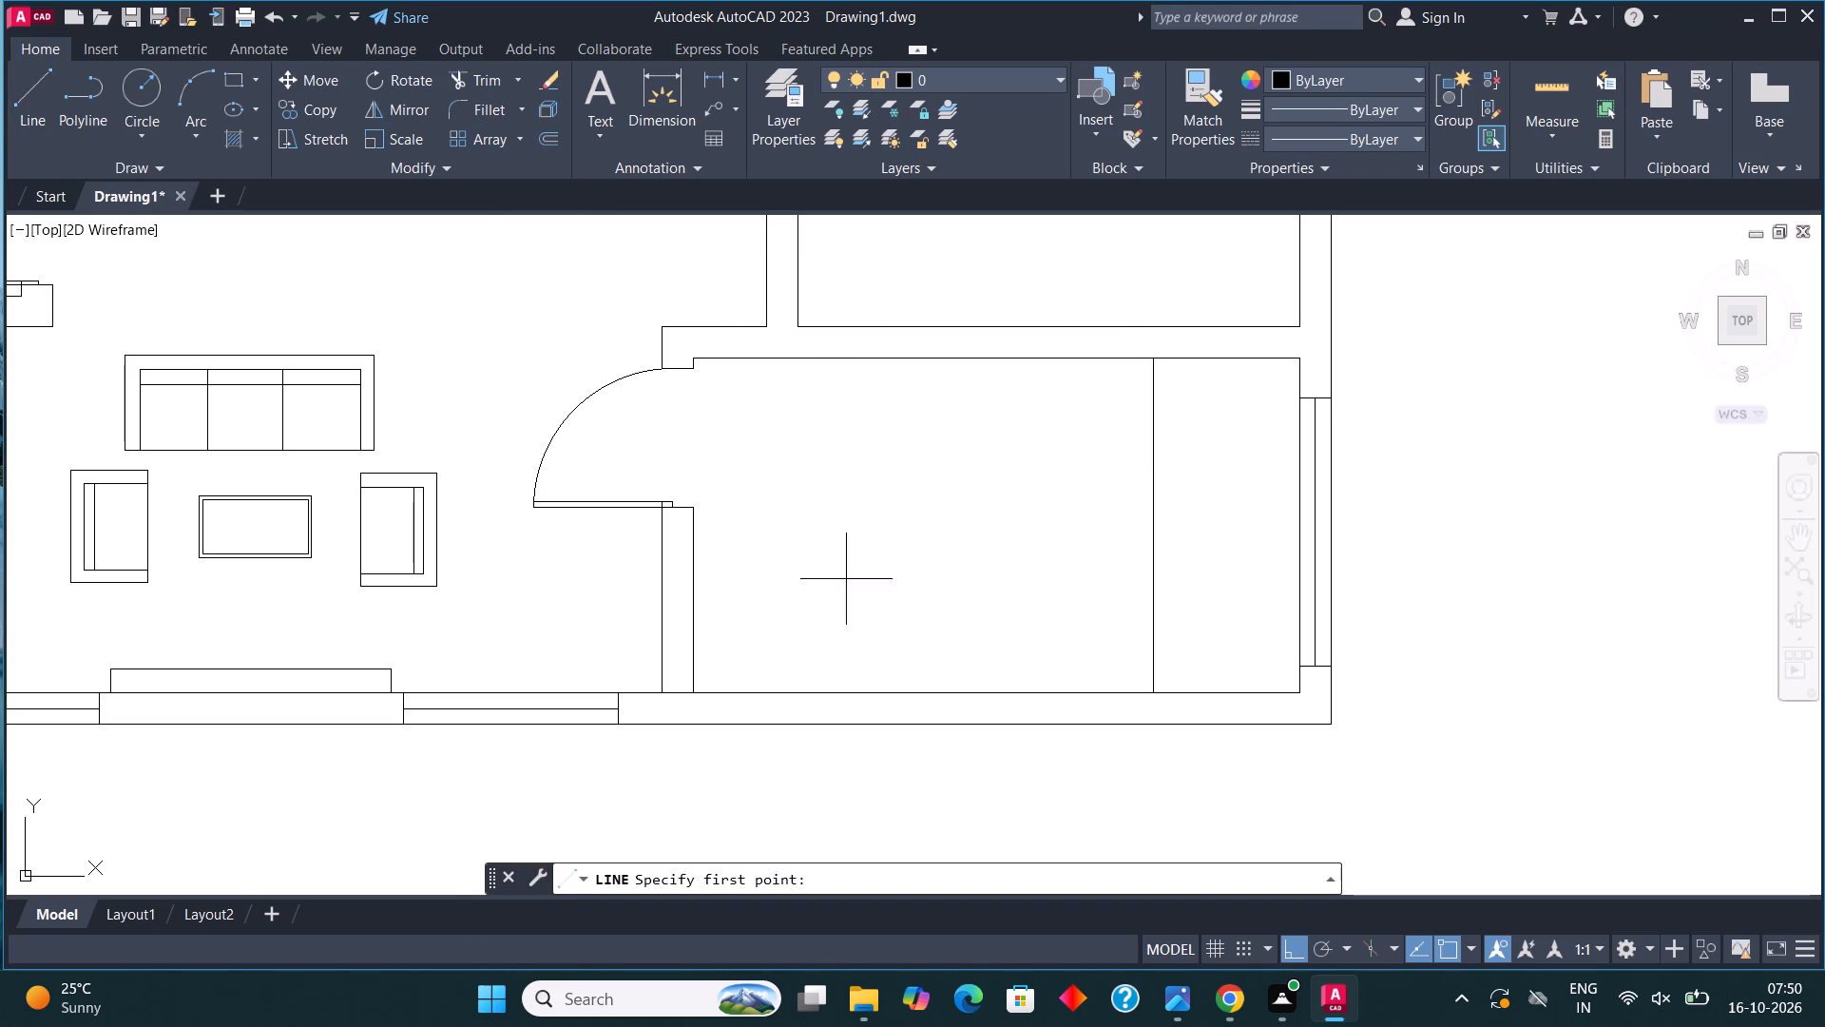
pyautogui.click(686, 696)
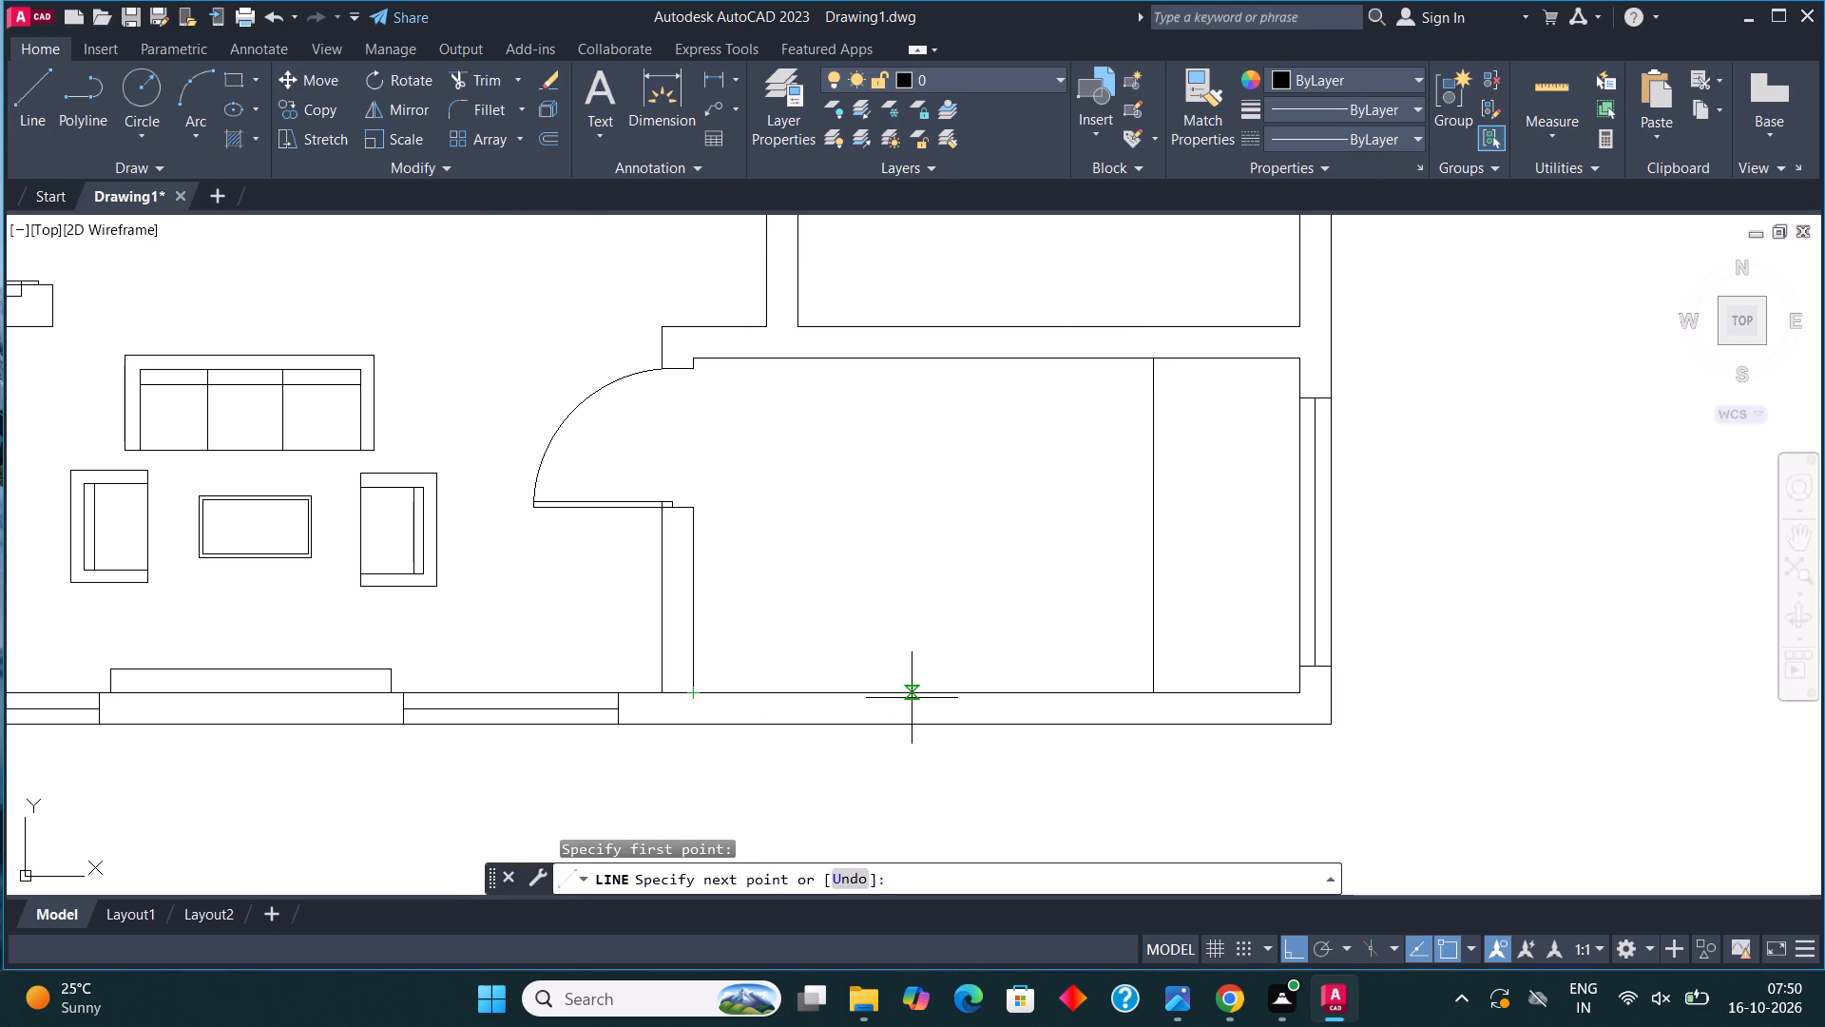
pyautogui.write('3\'6"')
pyautogui.press('Return')
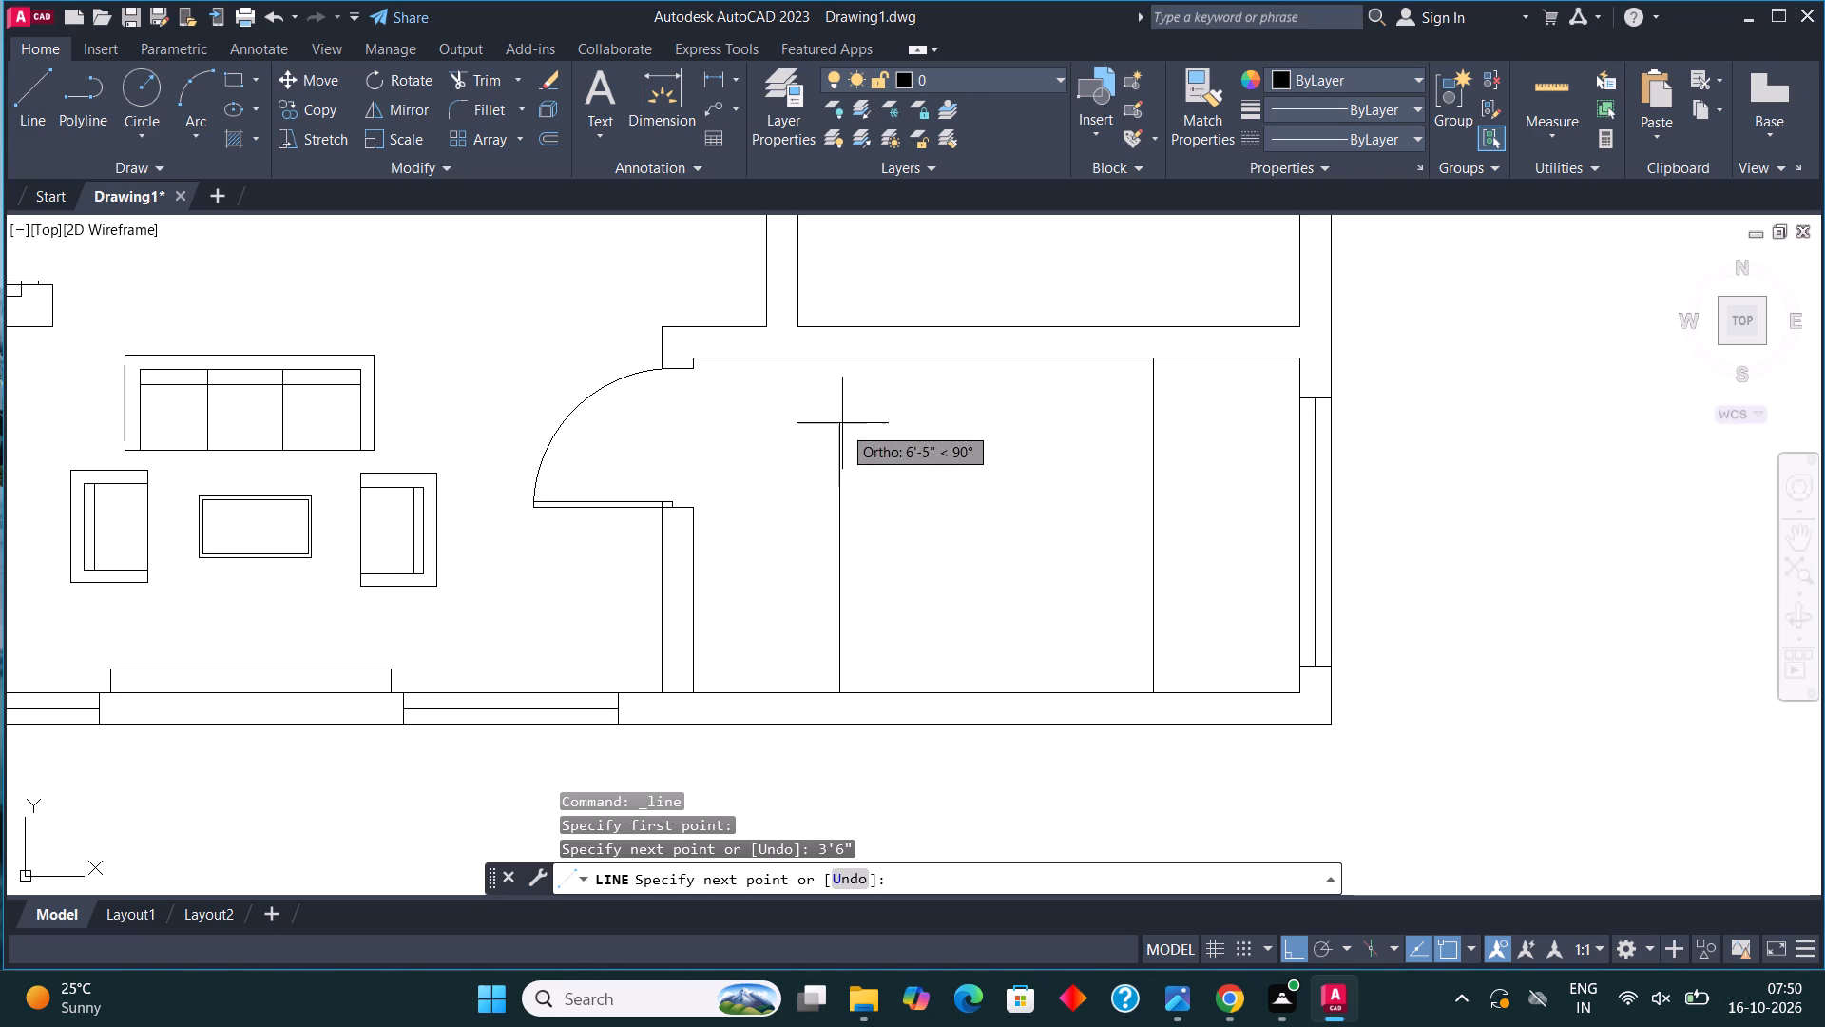
pyautogui.click(831, 355)
pyautogui.press('Escape')
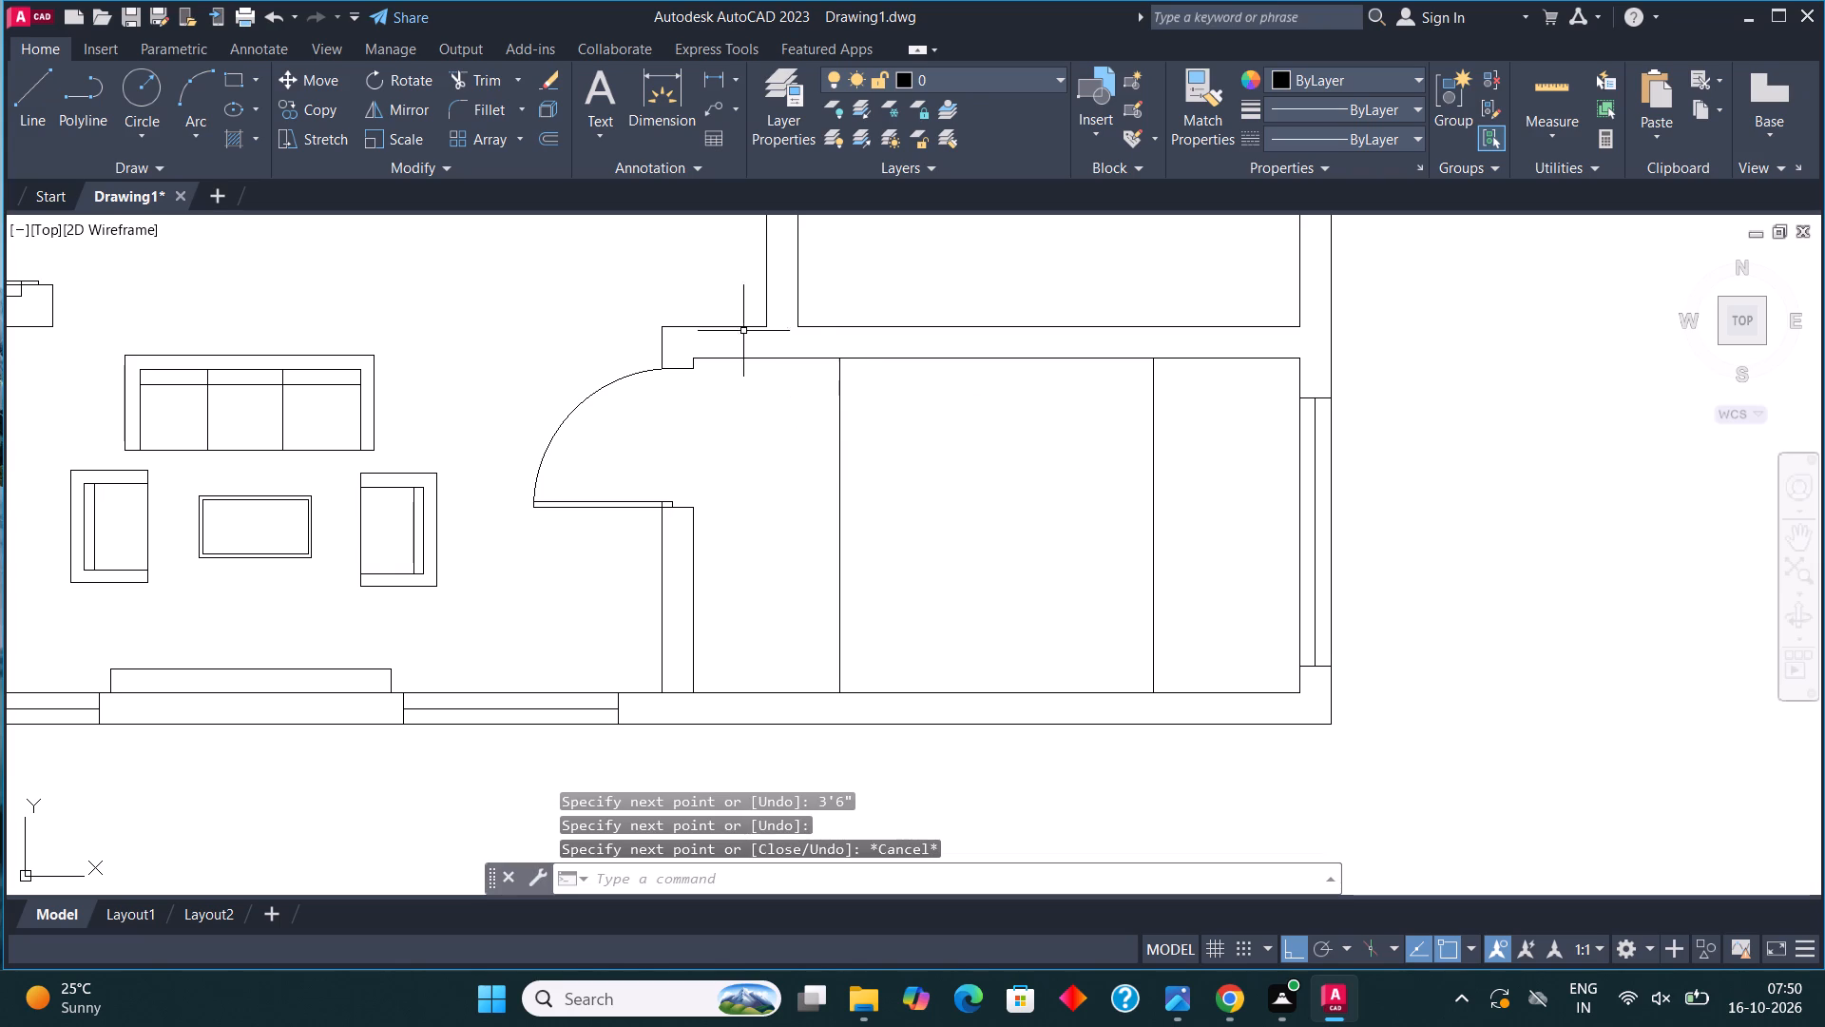
# Draw a line 3'6" north from the south end of the west divider, continuing east to the east divider.
pyautogui.click(29, 102)
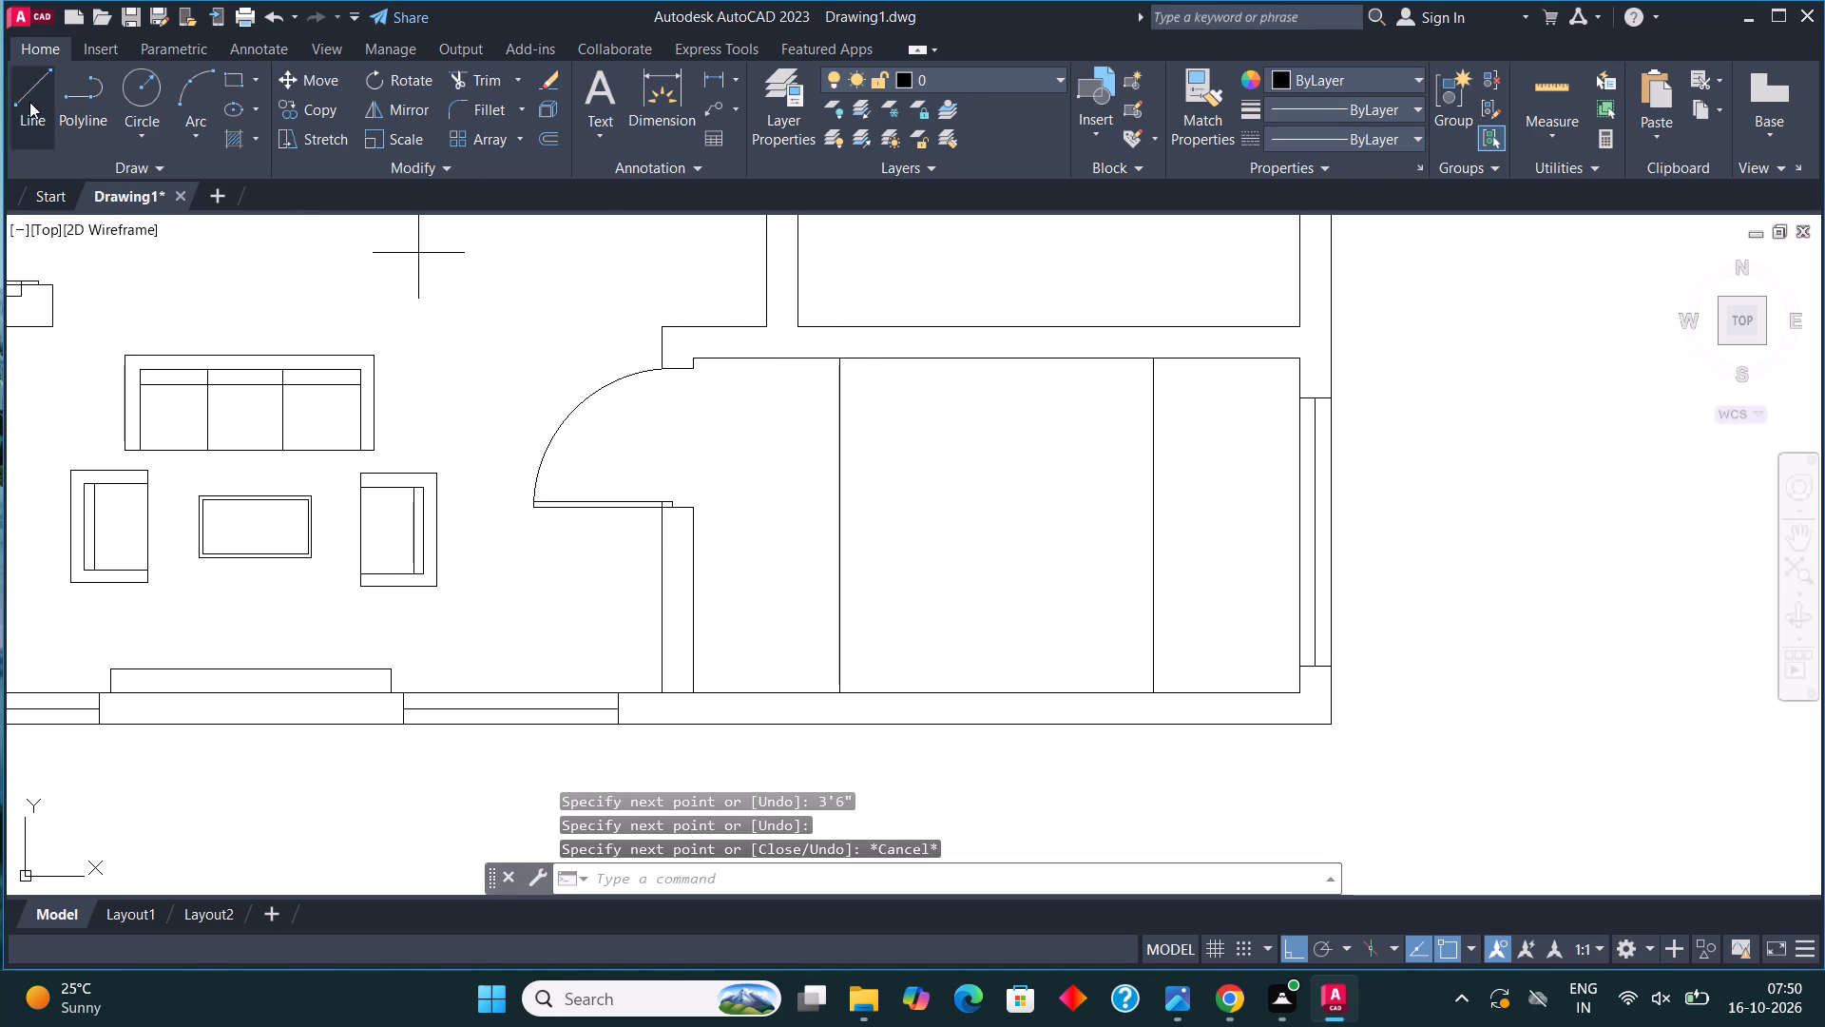
pyautogui.click(837, 695)
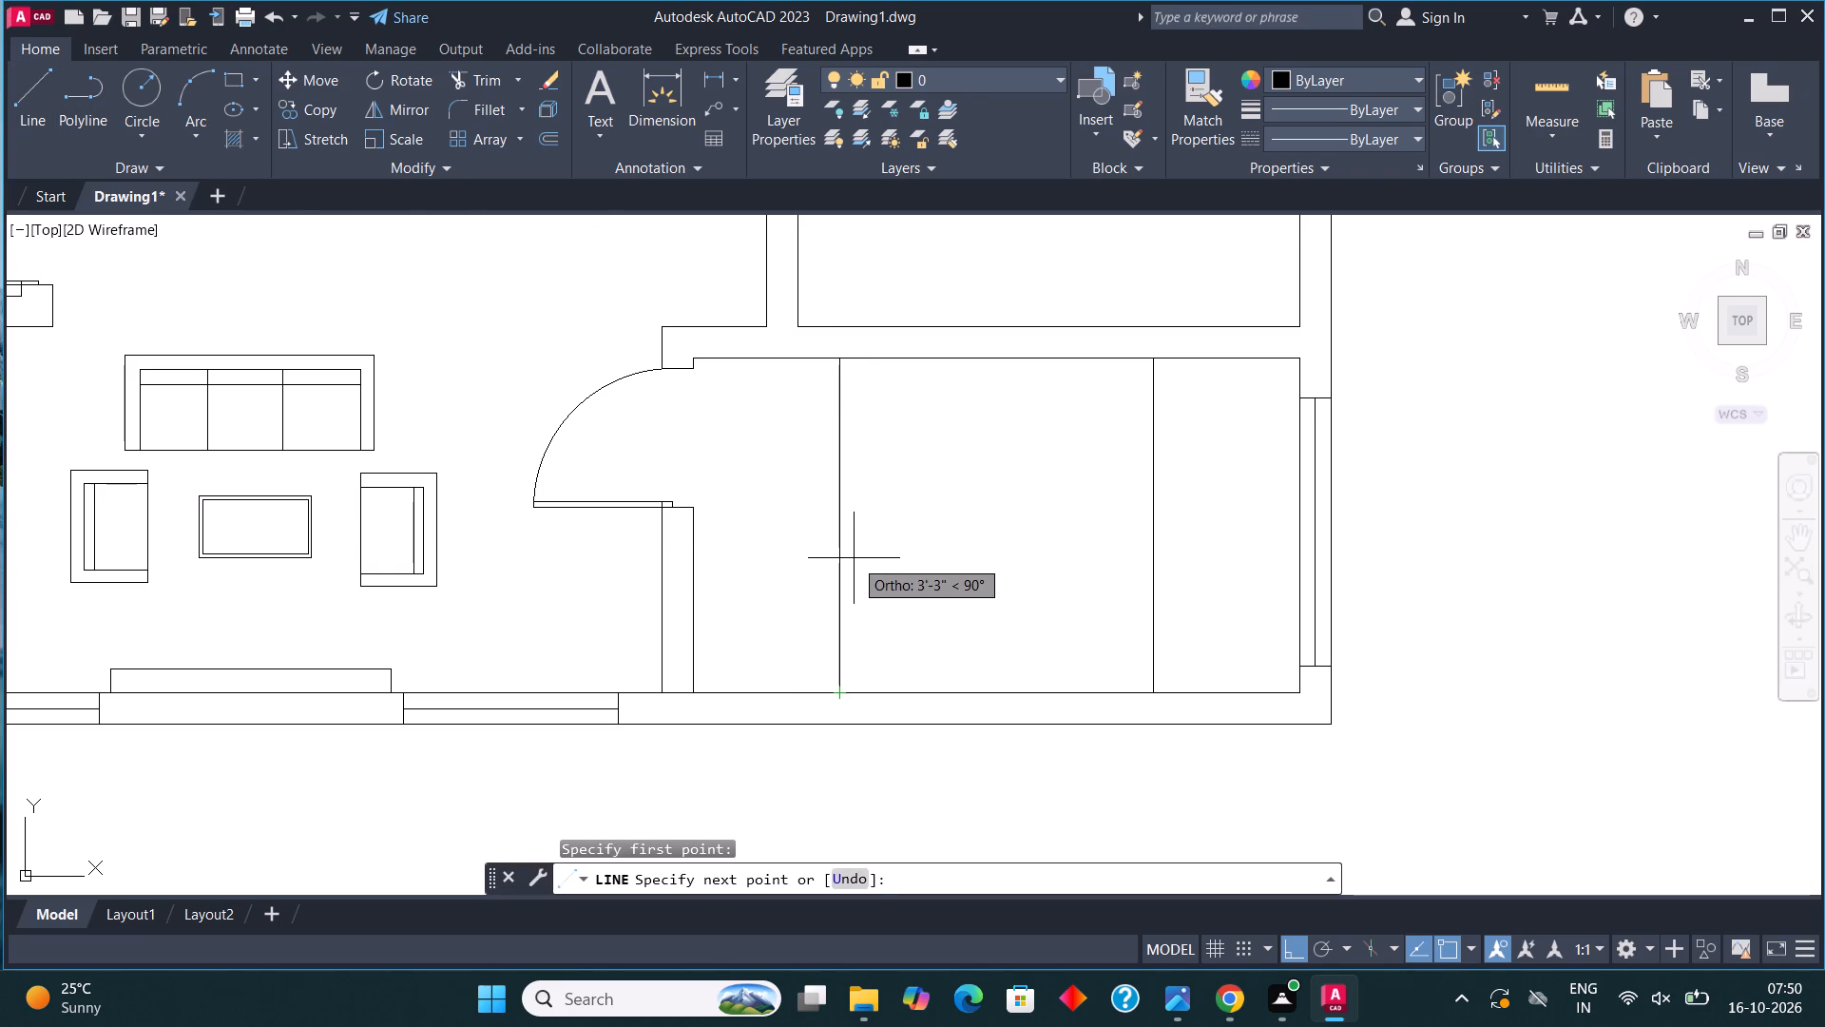
pyautogui.write('3\'6"')
pyautogui.press('Return')
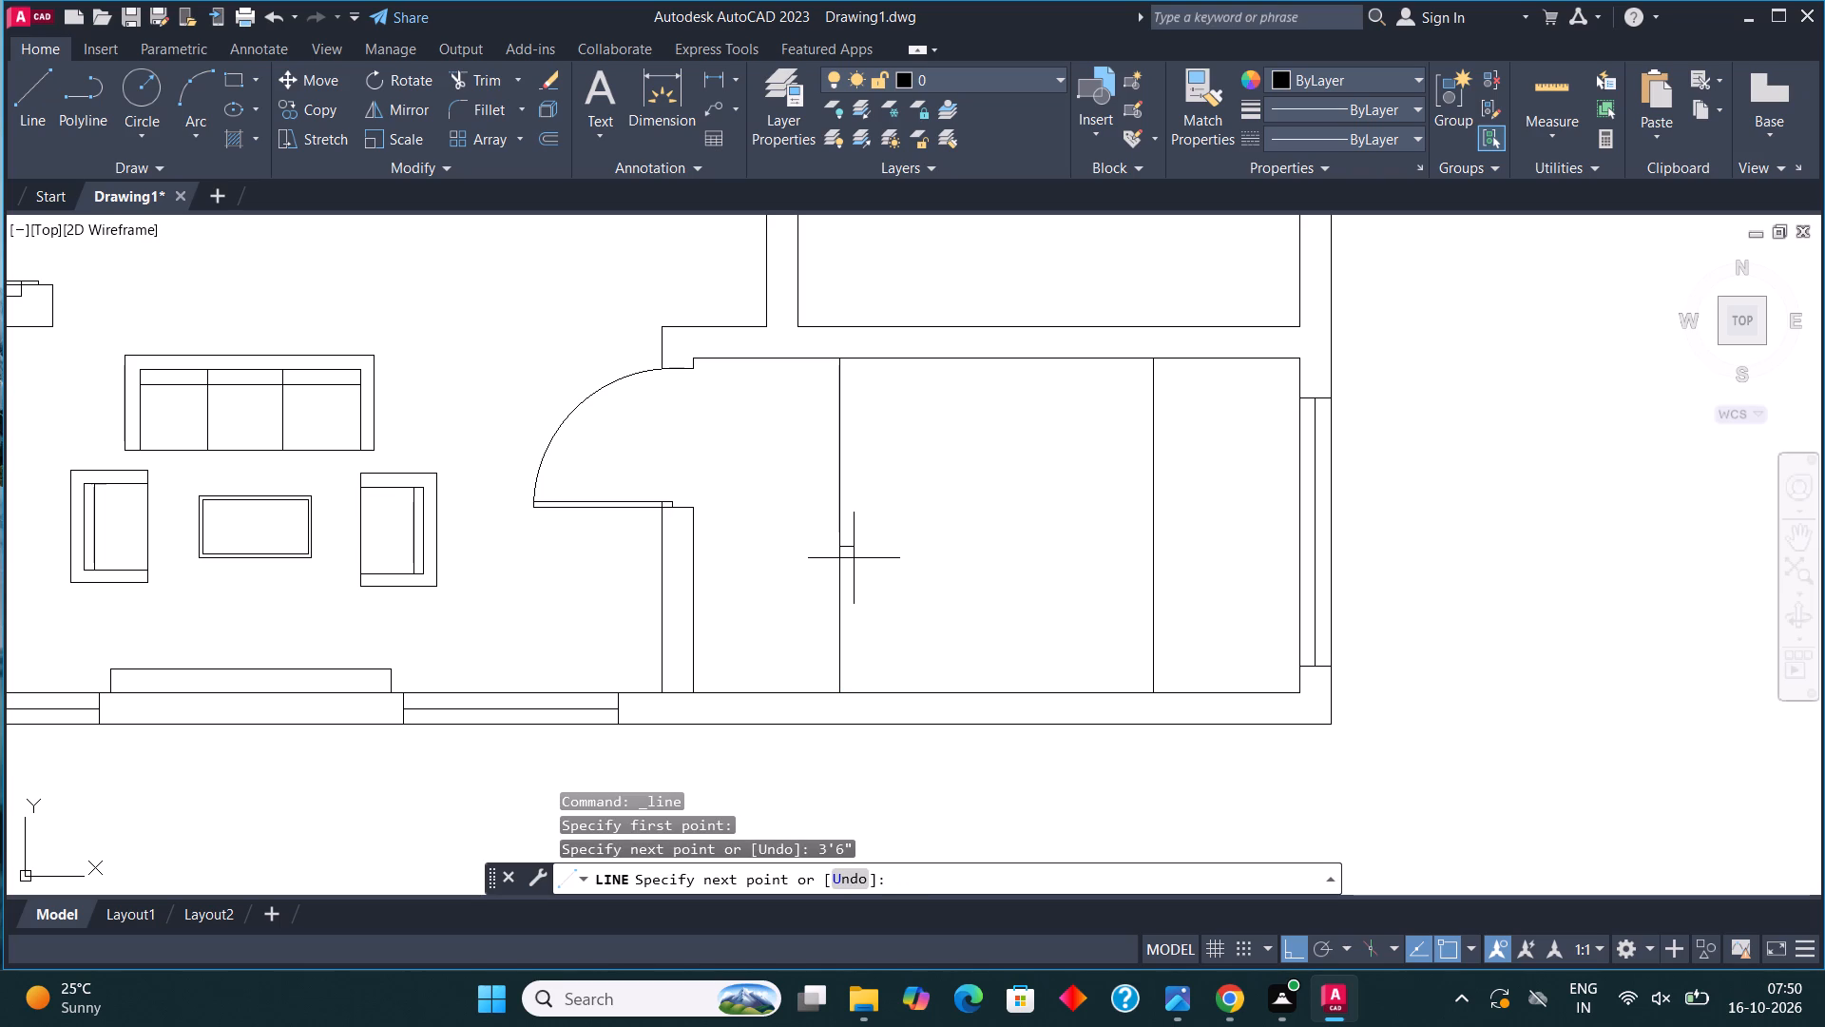
pyautogui.click(1158, 547)
pyautogui.press('Escape')
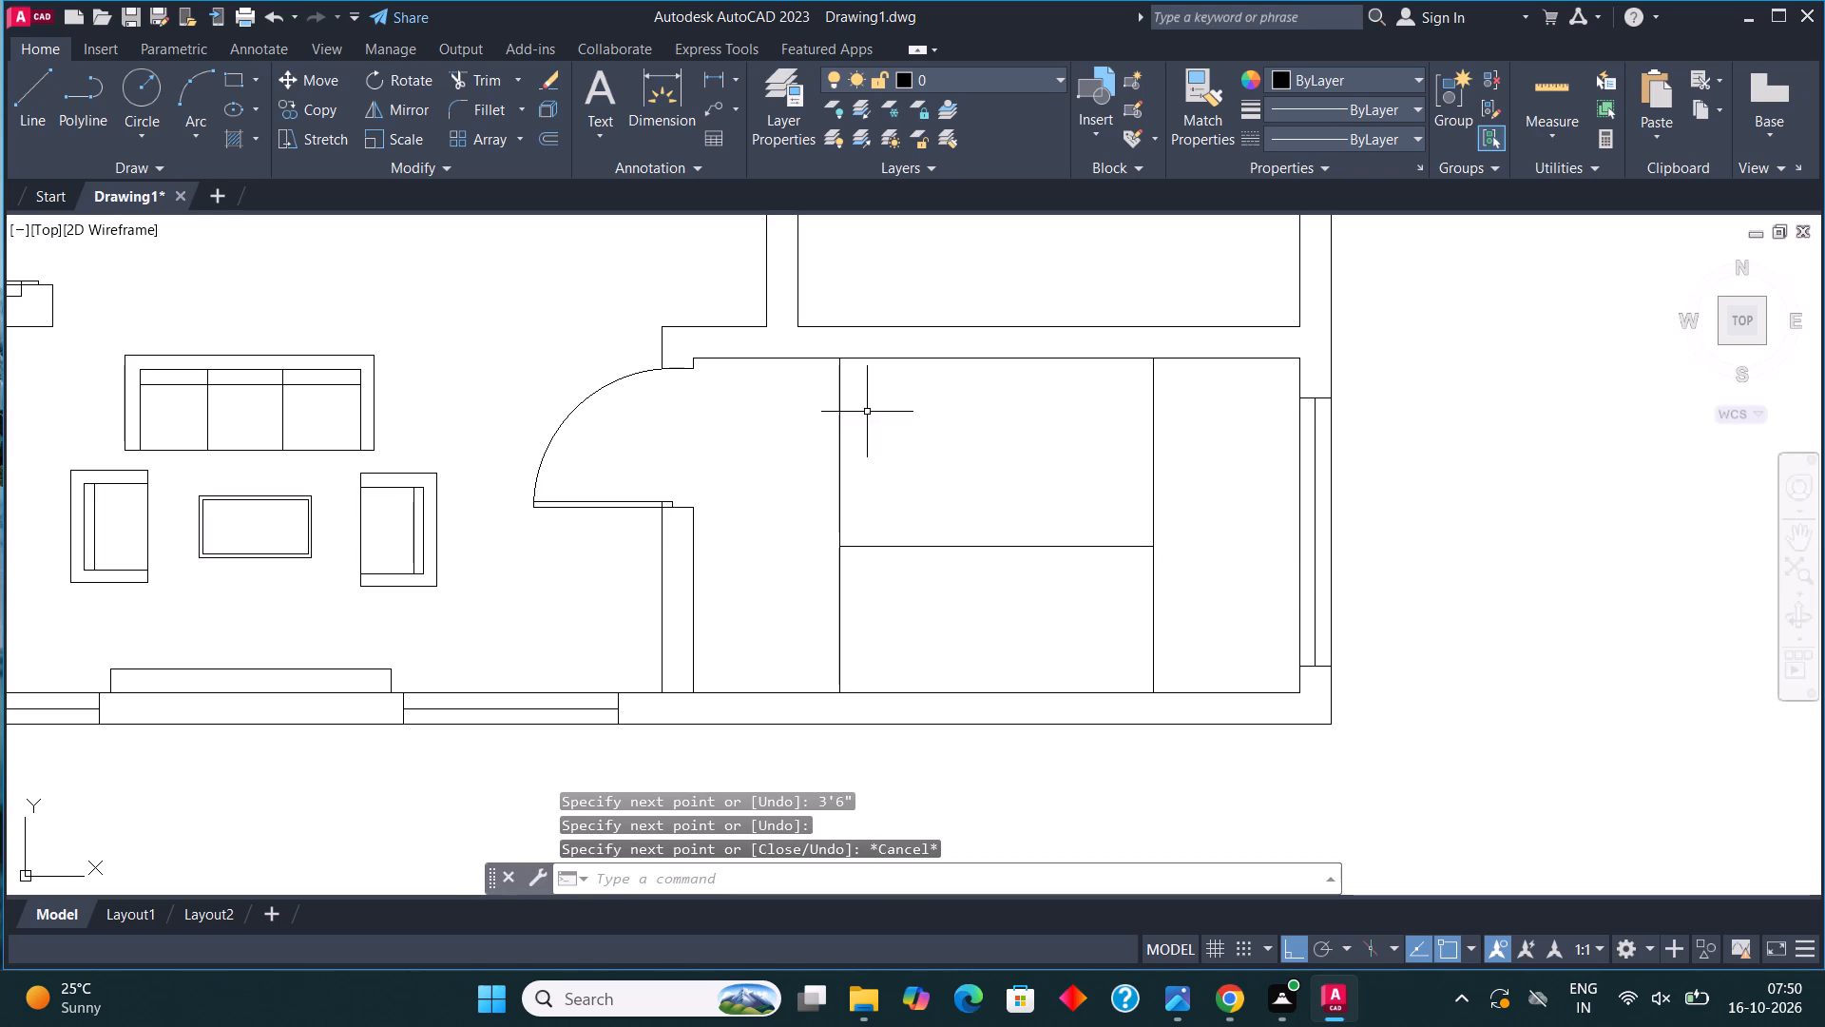
# Draw a line 3'6" south from the north end of the west divider, continuing east to the east divider.
pyautogui.click(46, 87)
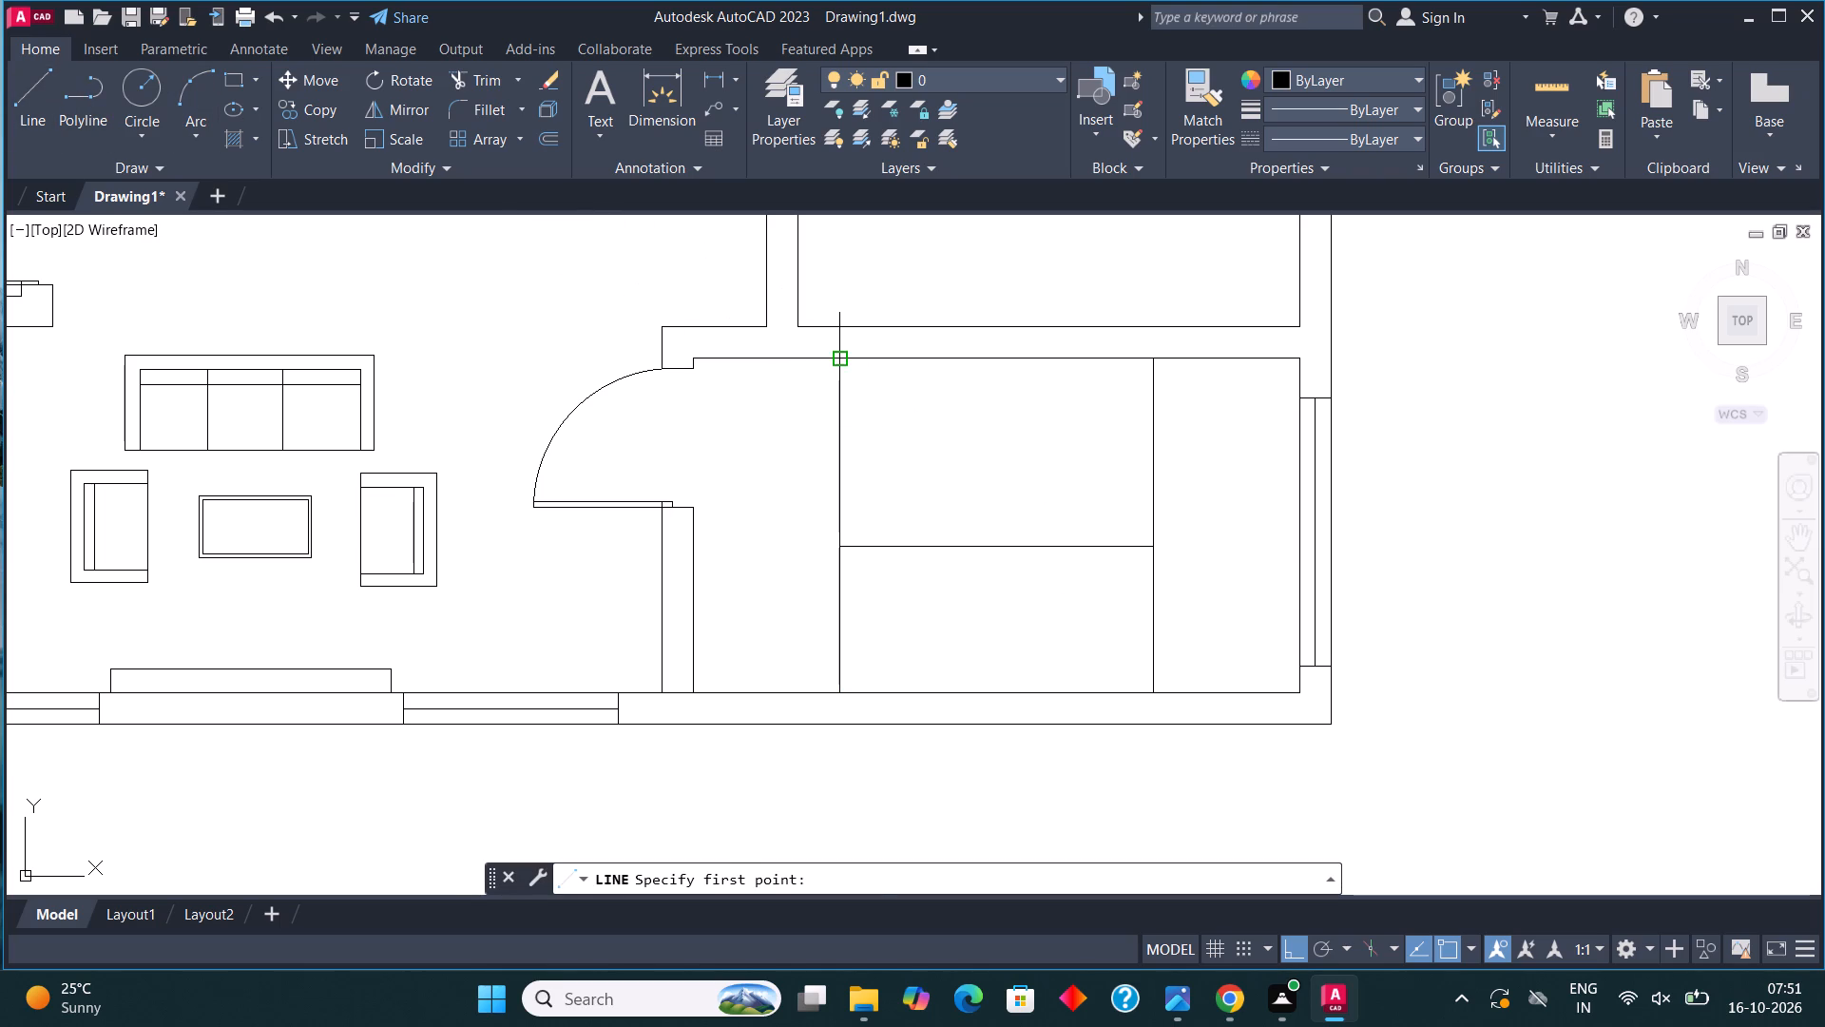
pyautogui.click(837, 358)
pyautogui.write('3\'6"')
pyautogui.press('Return')
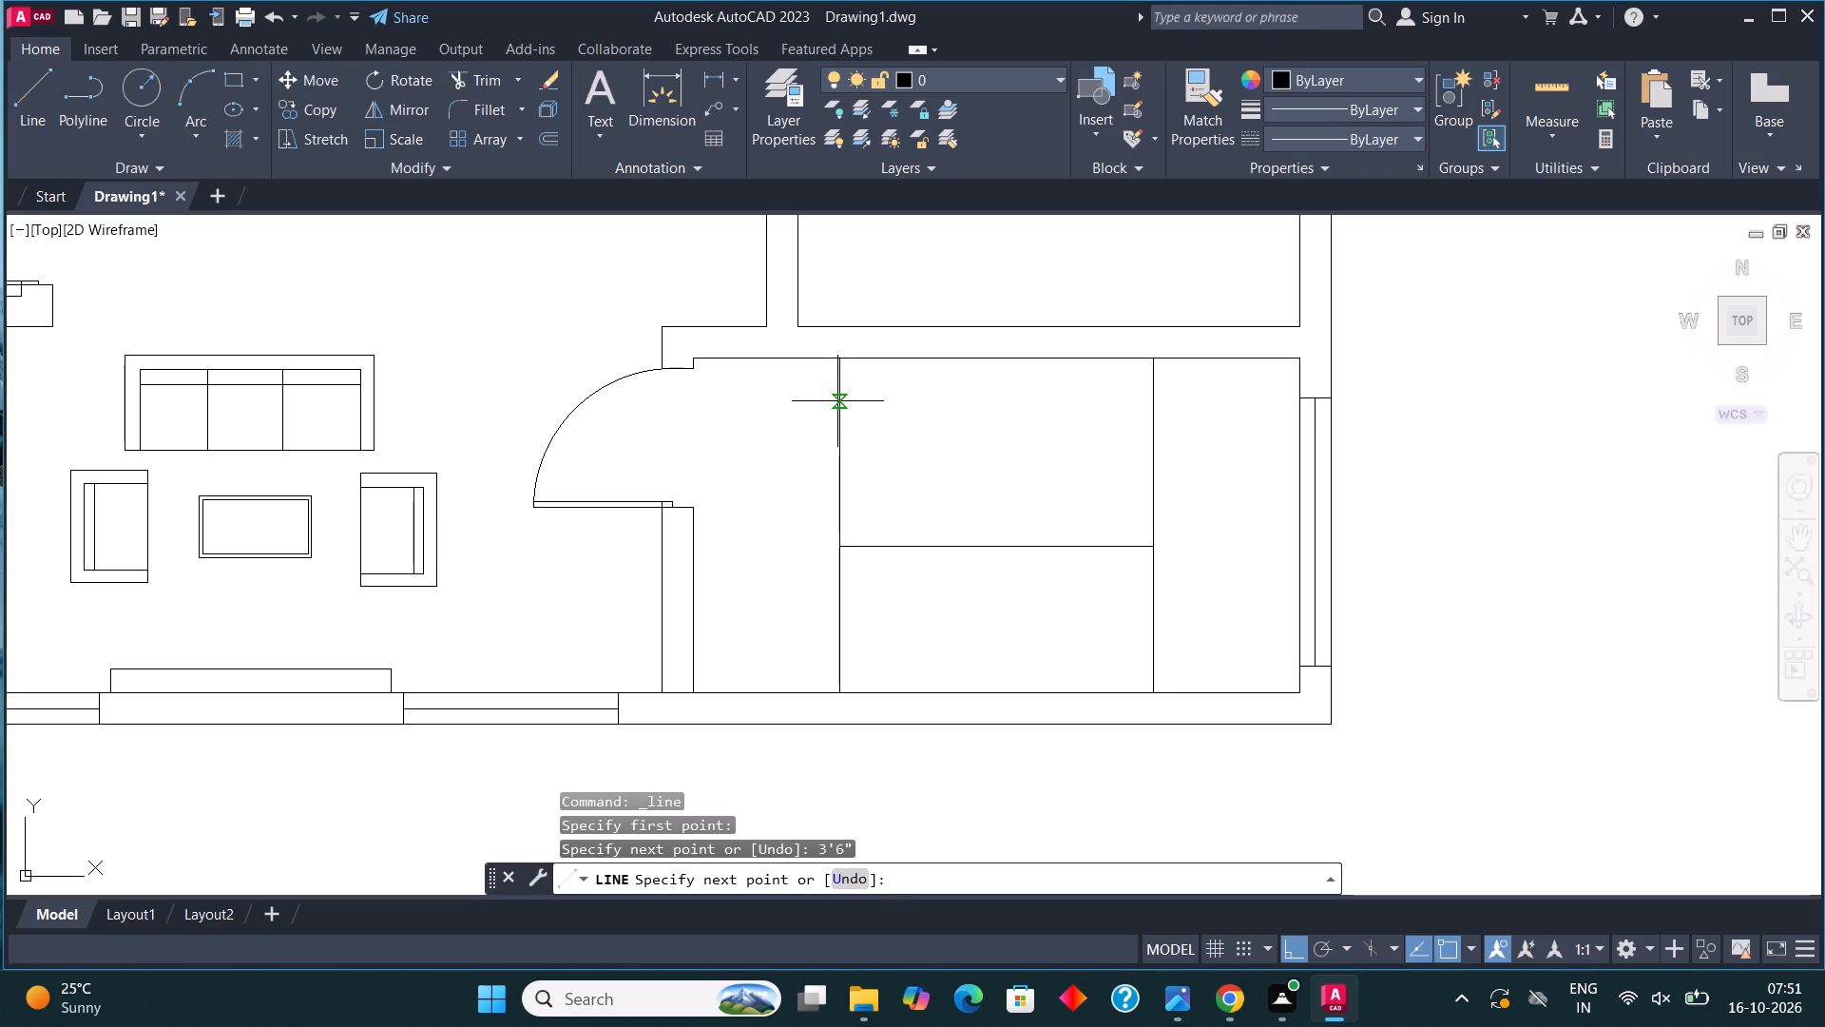
pyautogui.click(1152, 508)
pyautogui.press('Escape')
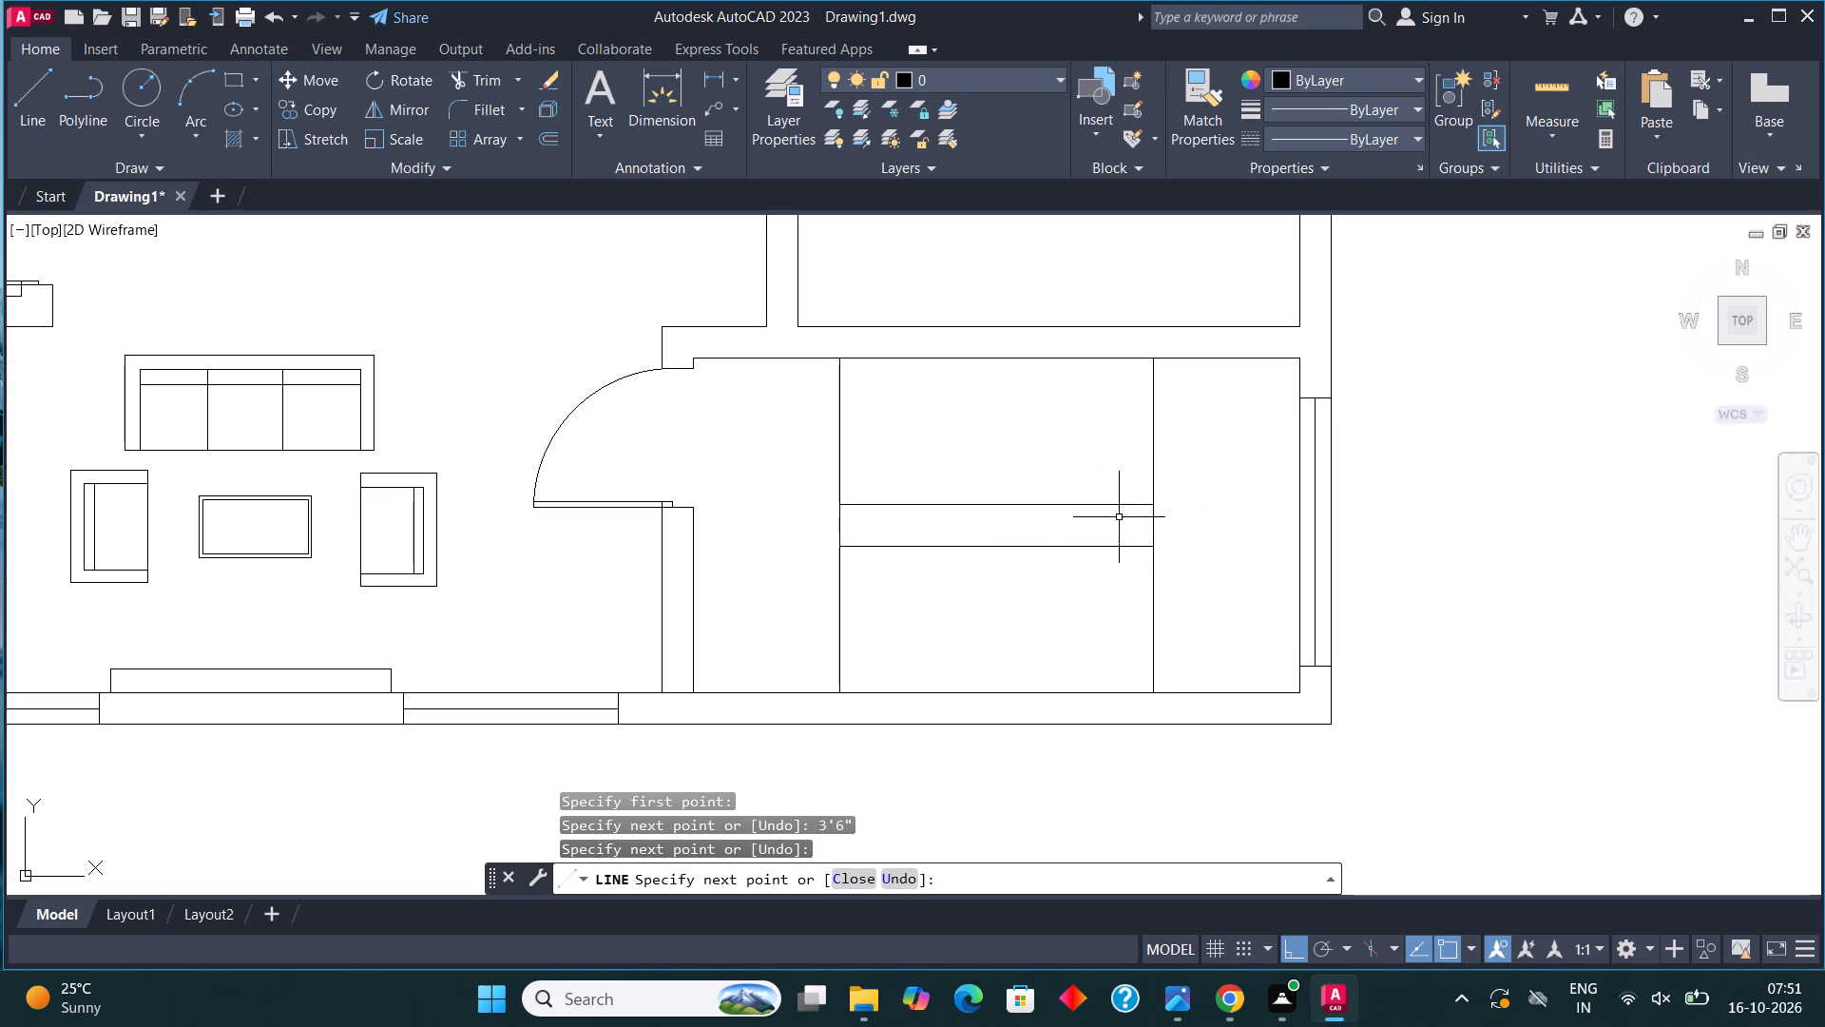
# Draw a line over the east divider from the upper horizontal line's east end north to the north wall.
pyautogui.click(1155, 453)
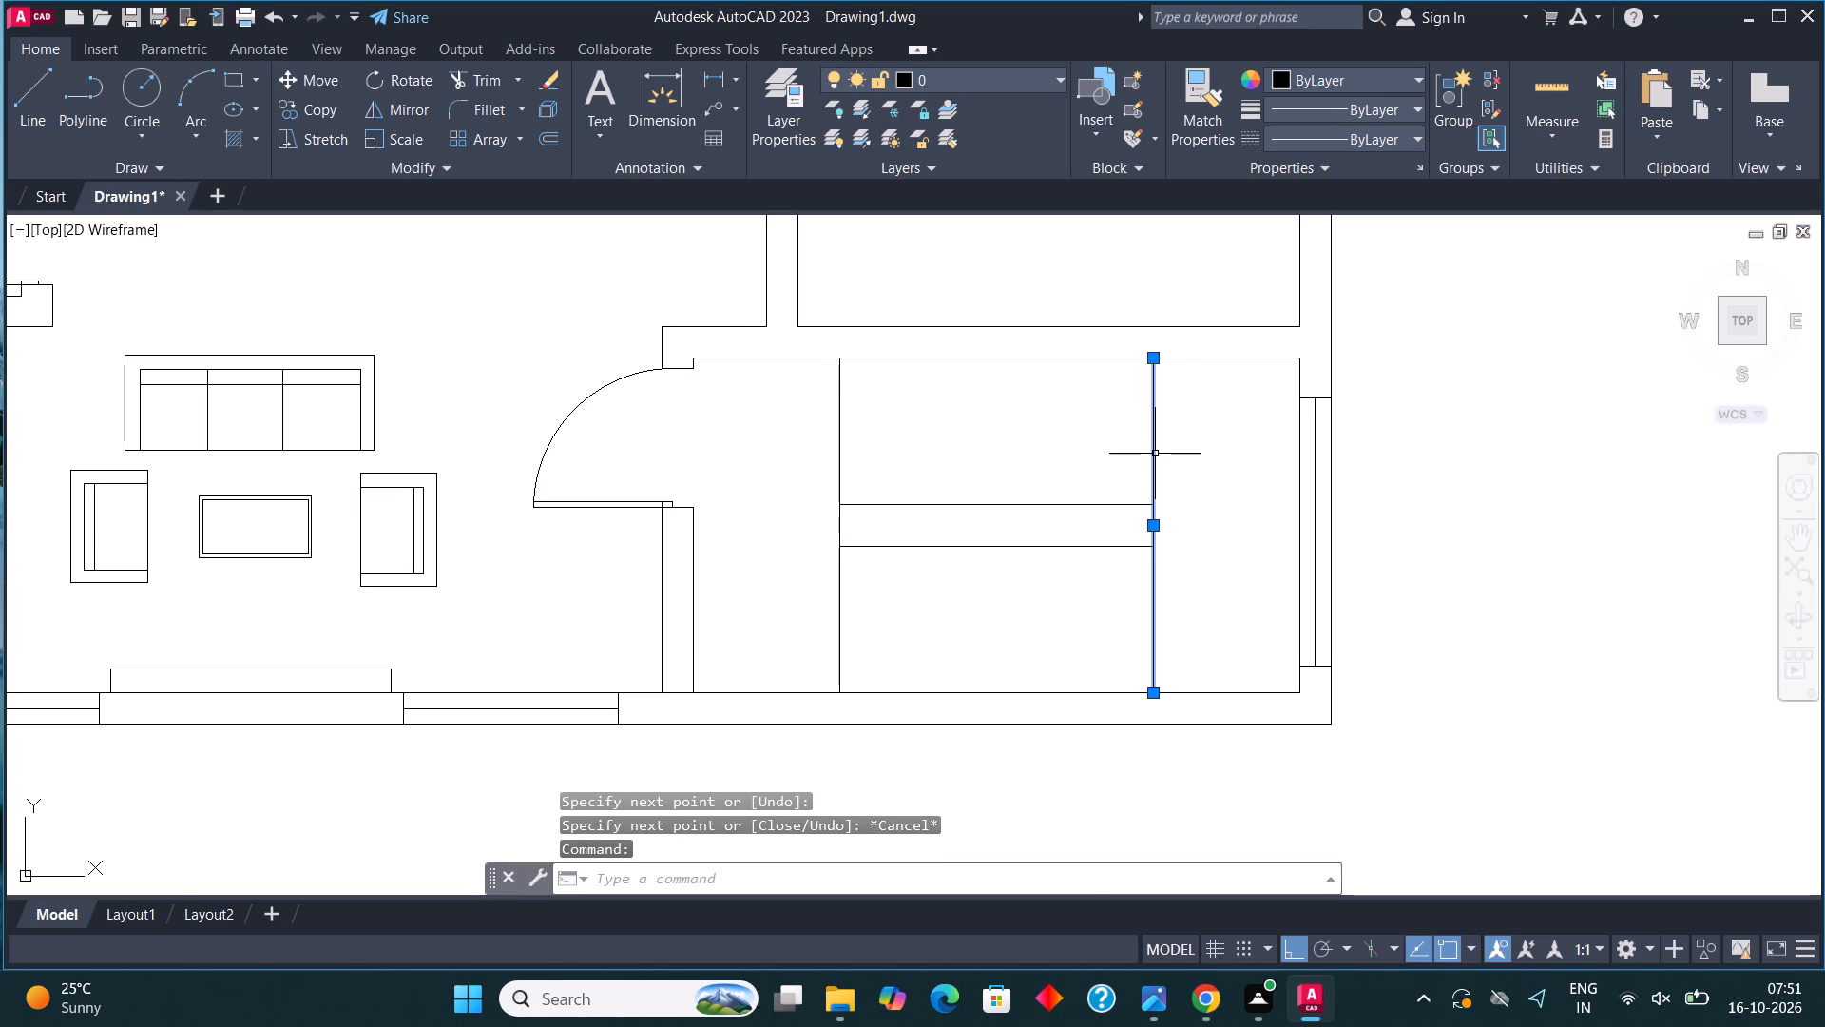
pyautogui.press('Escape')
pyautogui.click(41, 86)
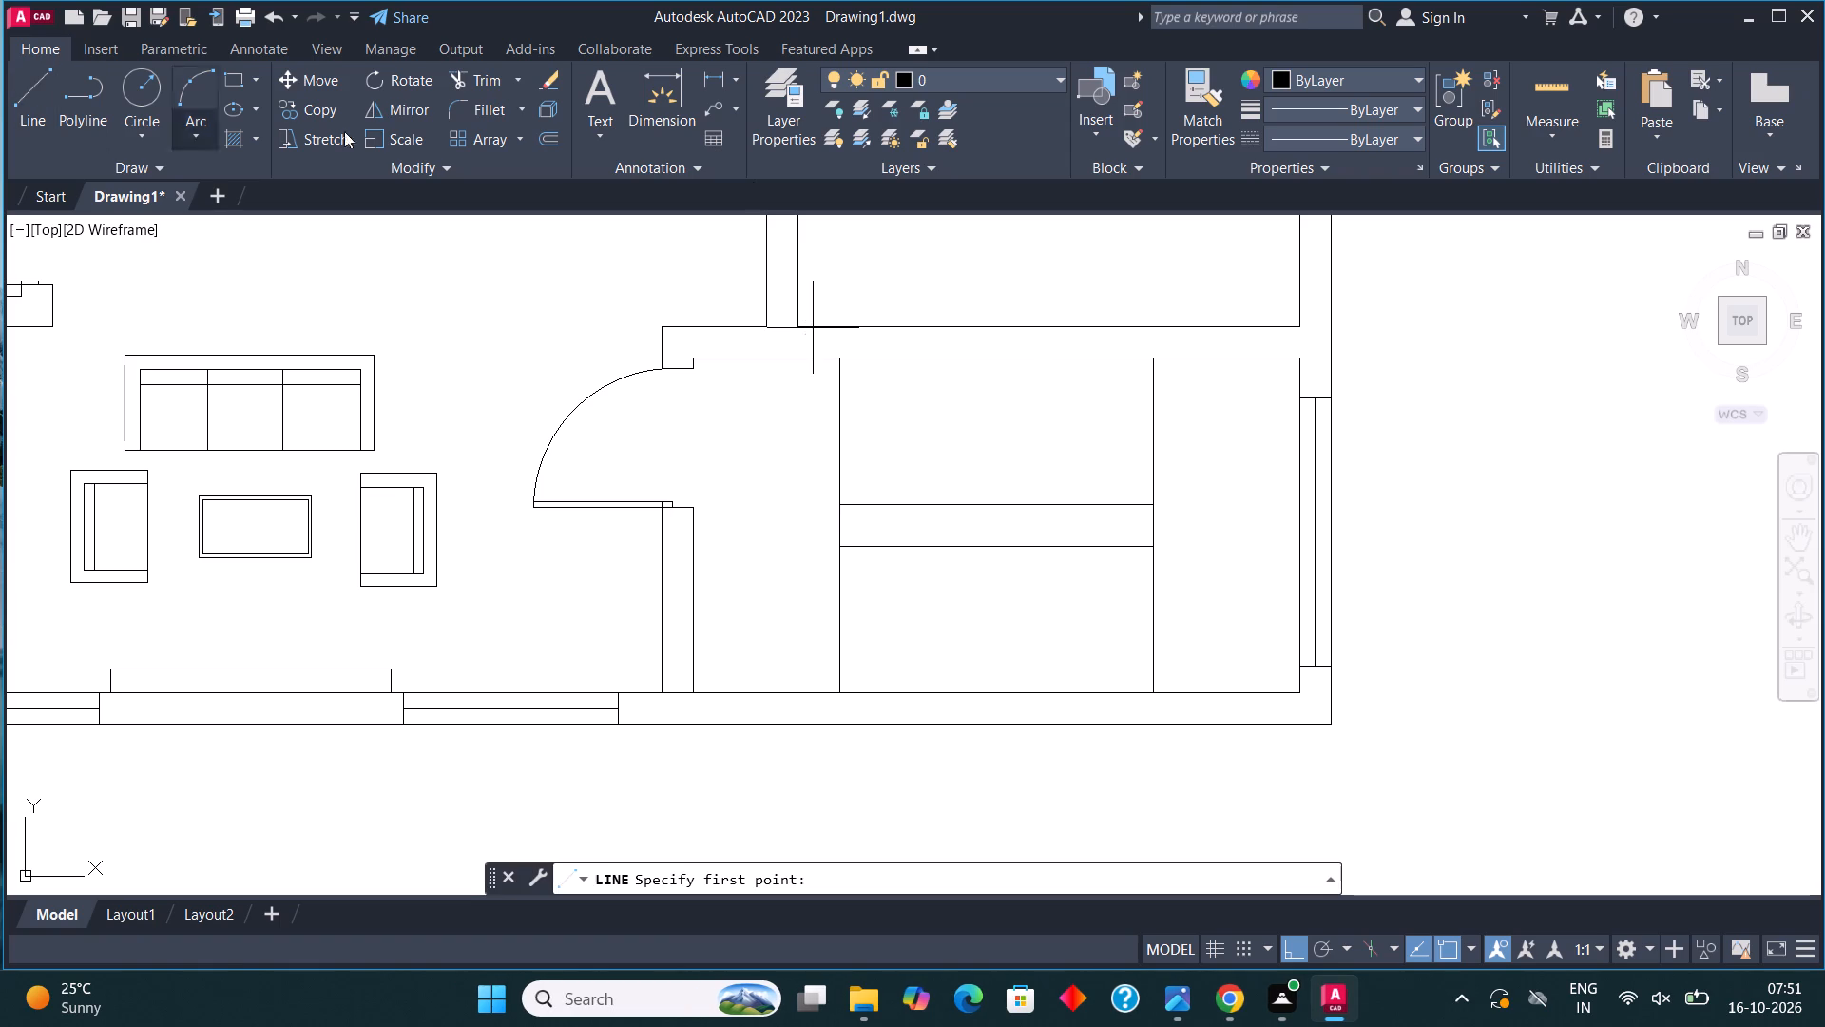
pyautogui.click(1154, 495)
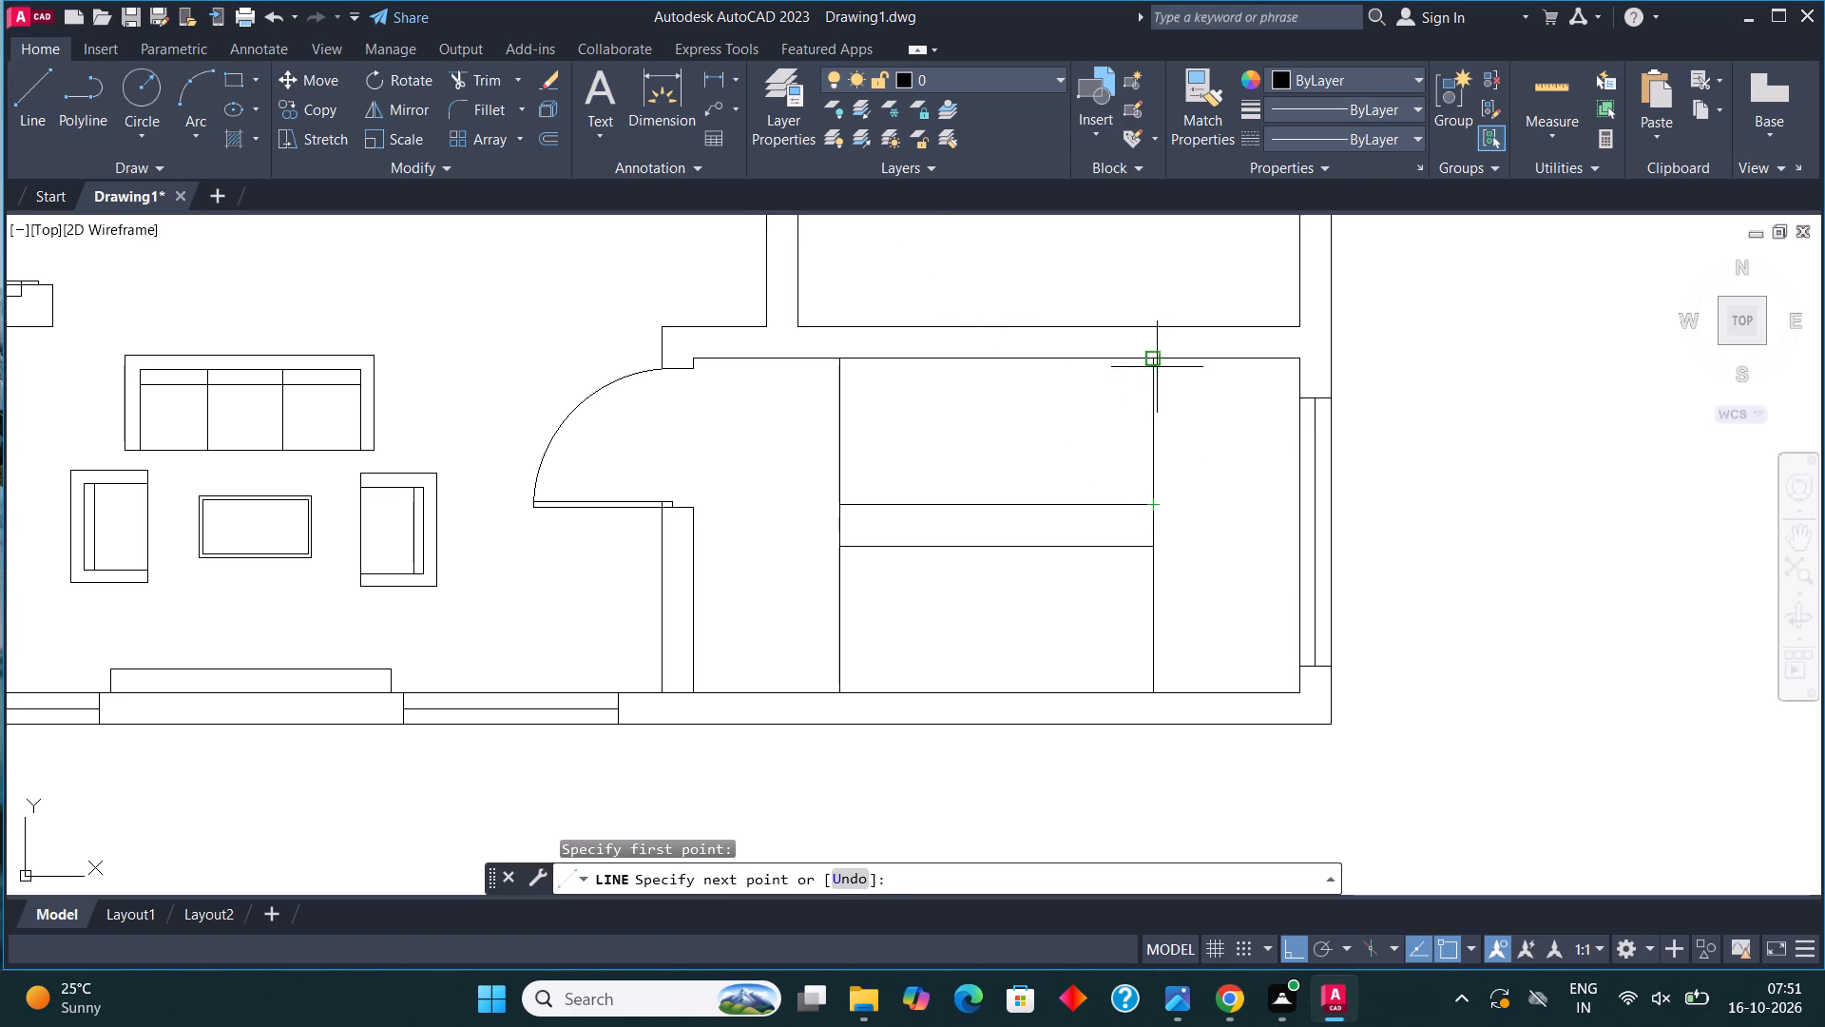
pyautogui.click(1157, 355)
pyautogui.press('Escape')
# Offset the upper flight's short east line 10" west eight times in succession to form the stair treads.
pyautogui.click(1155, 407)
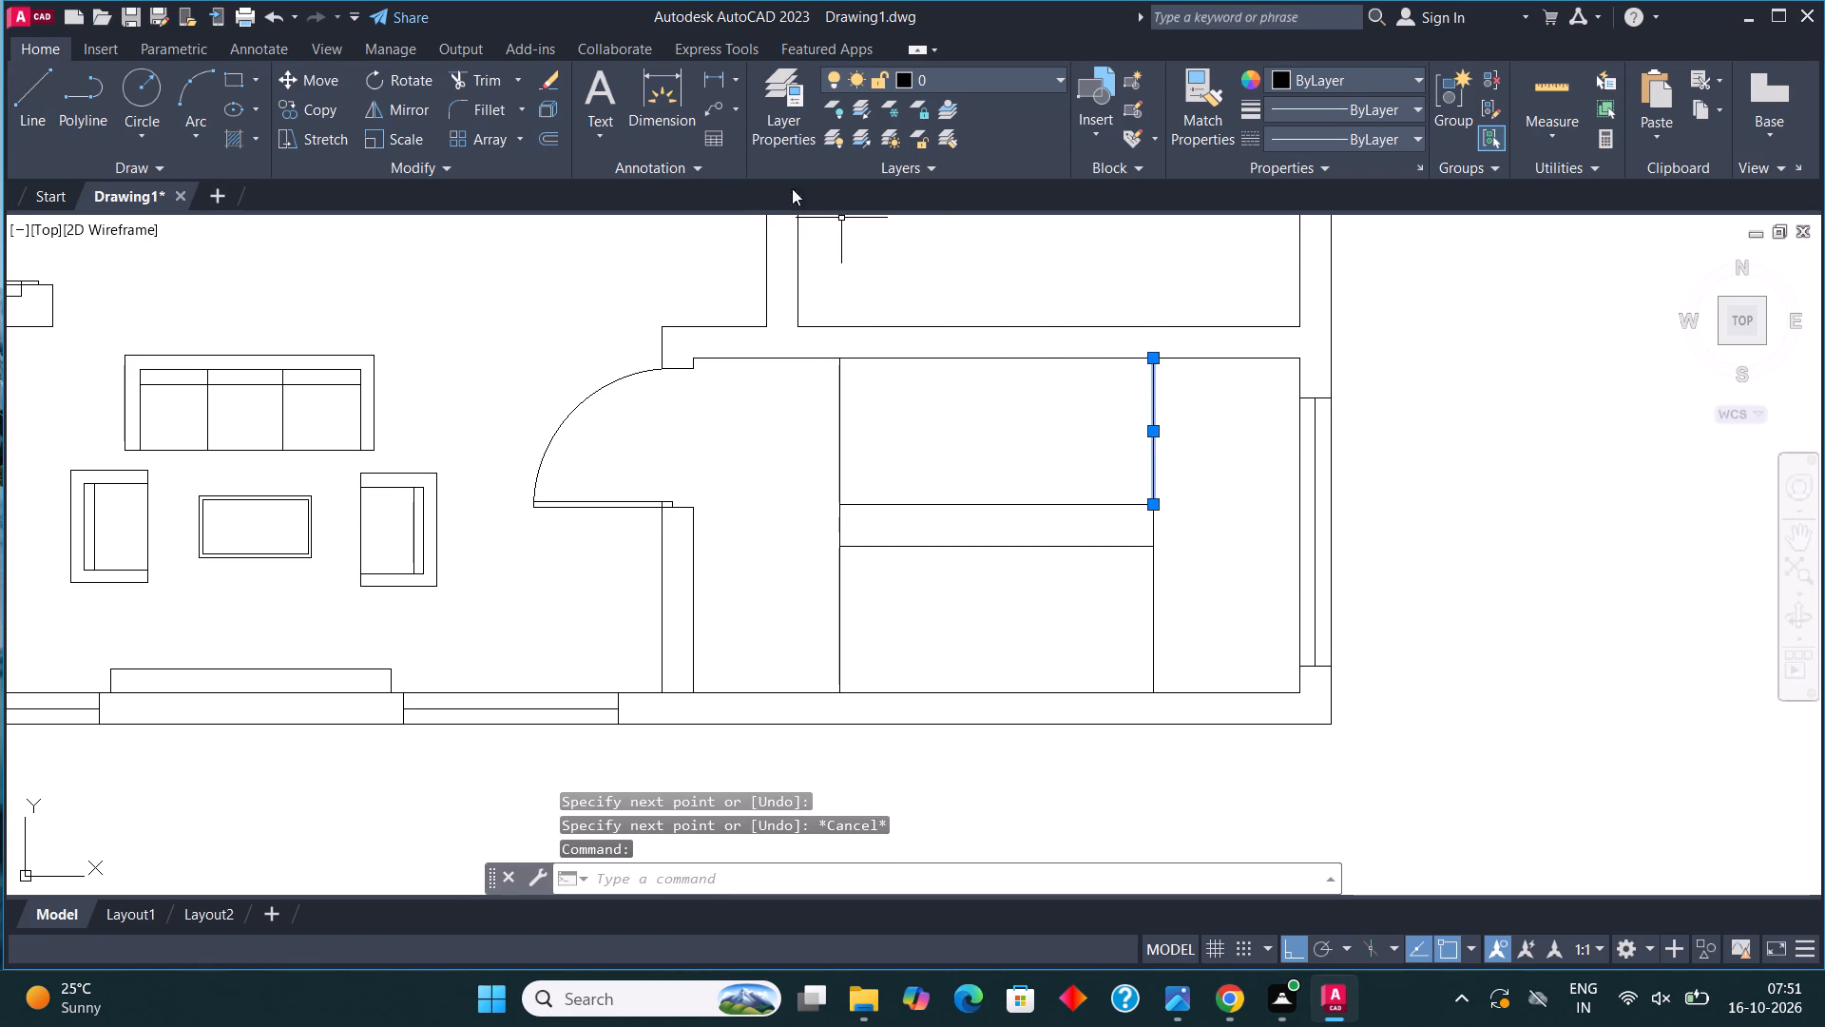
pyautogui.click(555, 131)
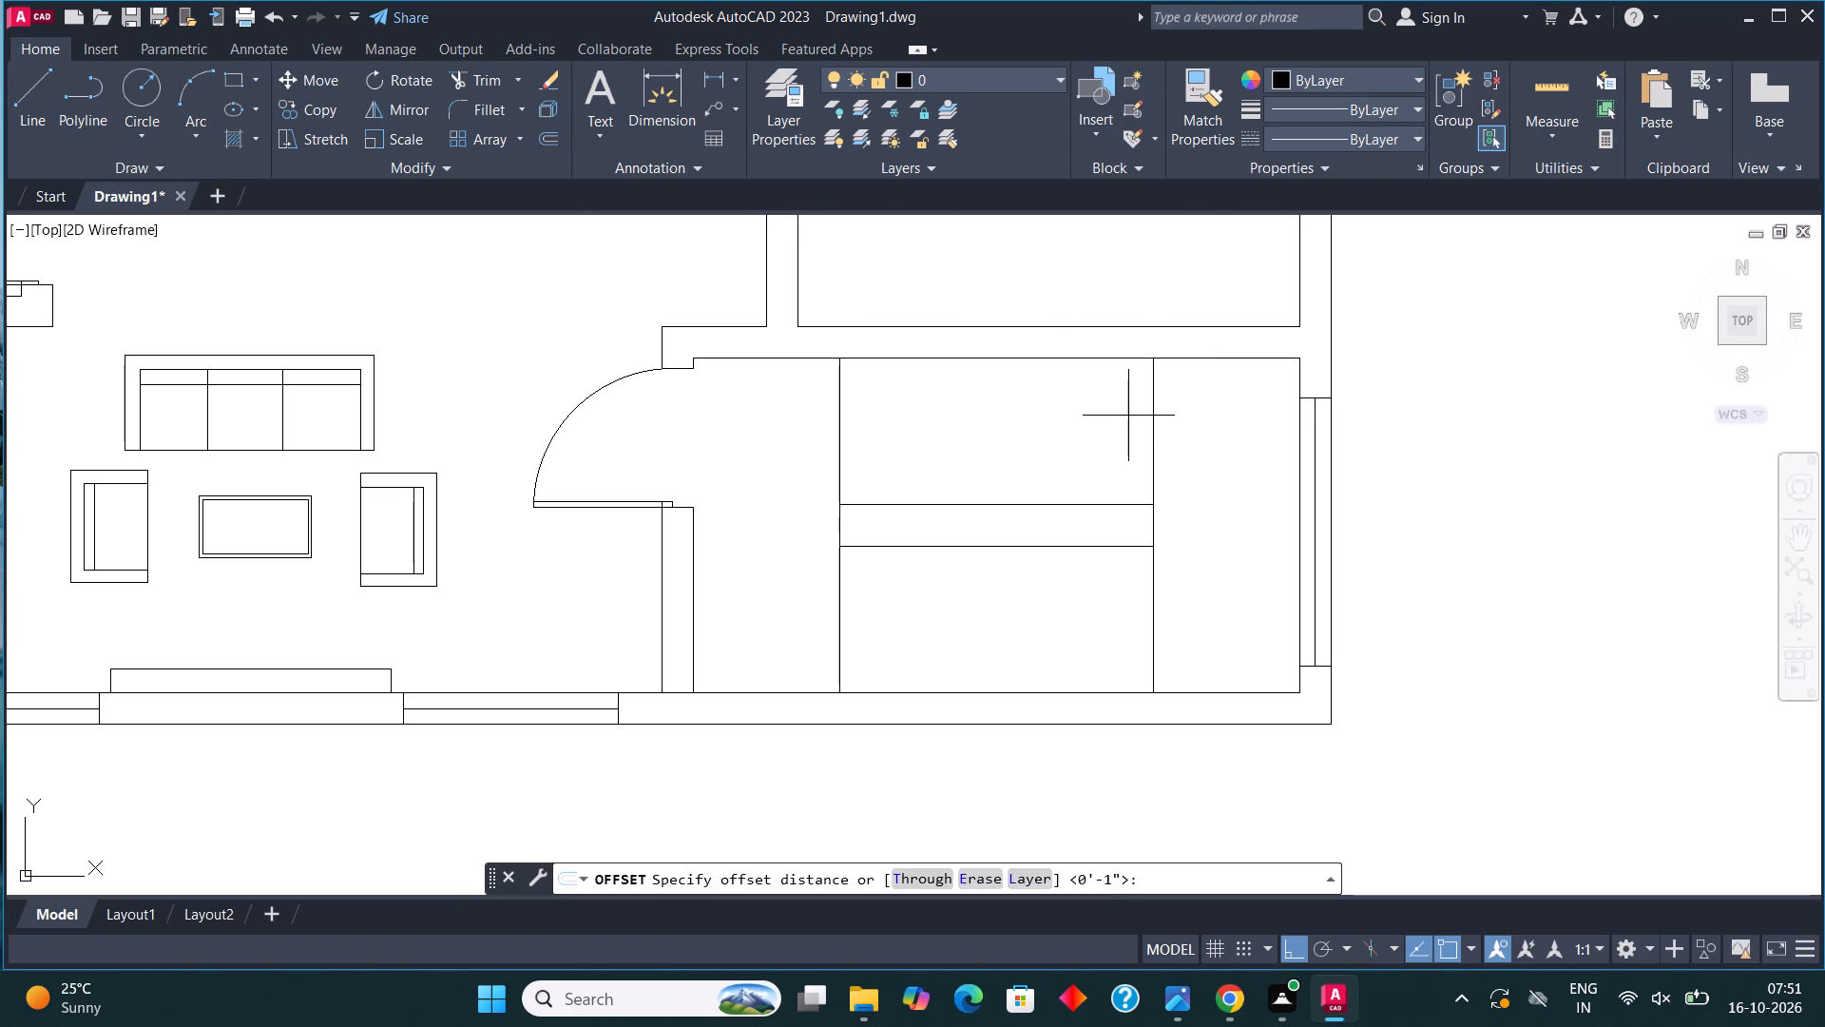
pyautogui.click(1157, 433)
pyautogui.write('10"')
pyautogui.press('Return')
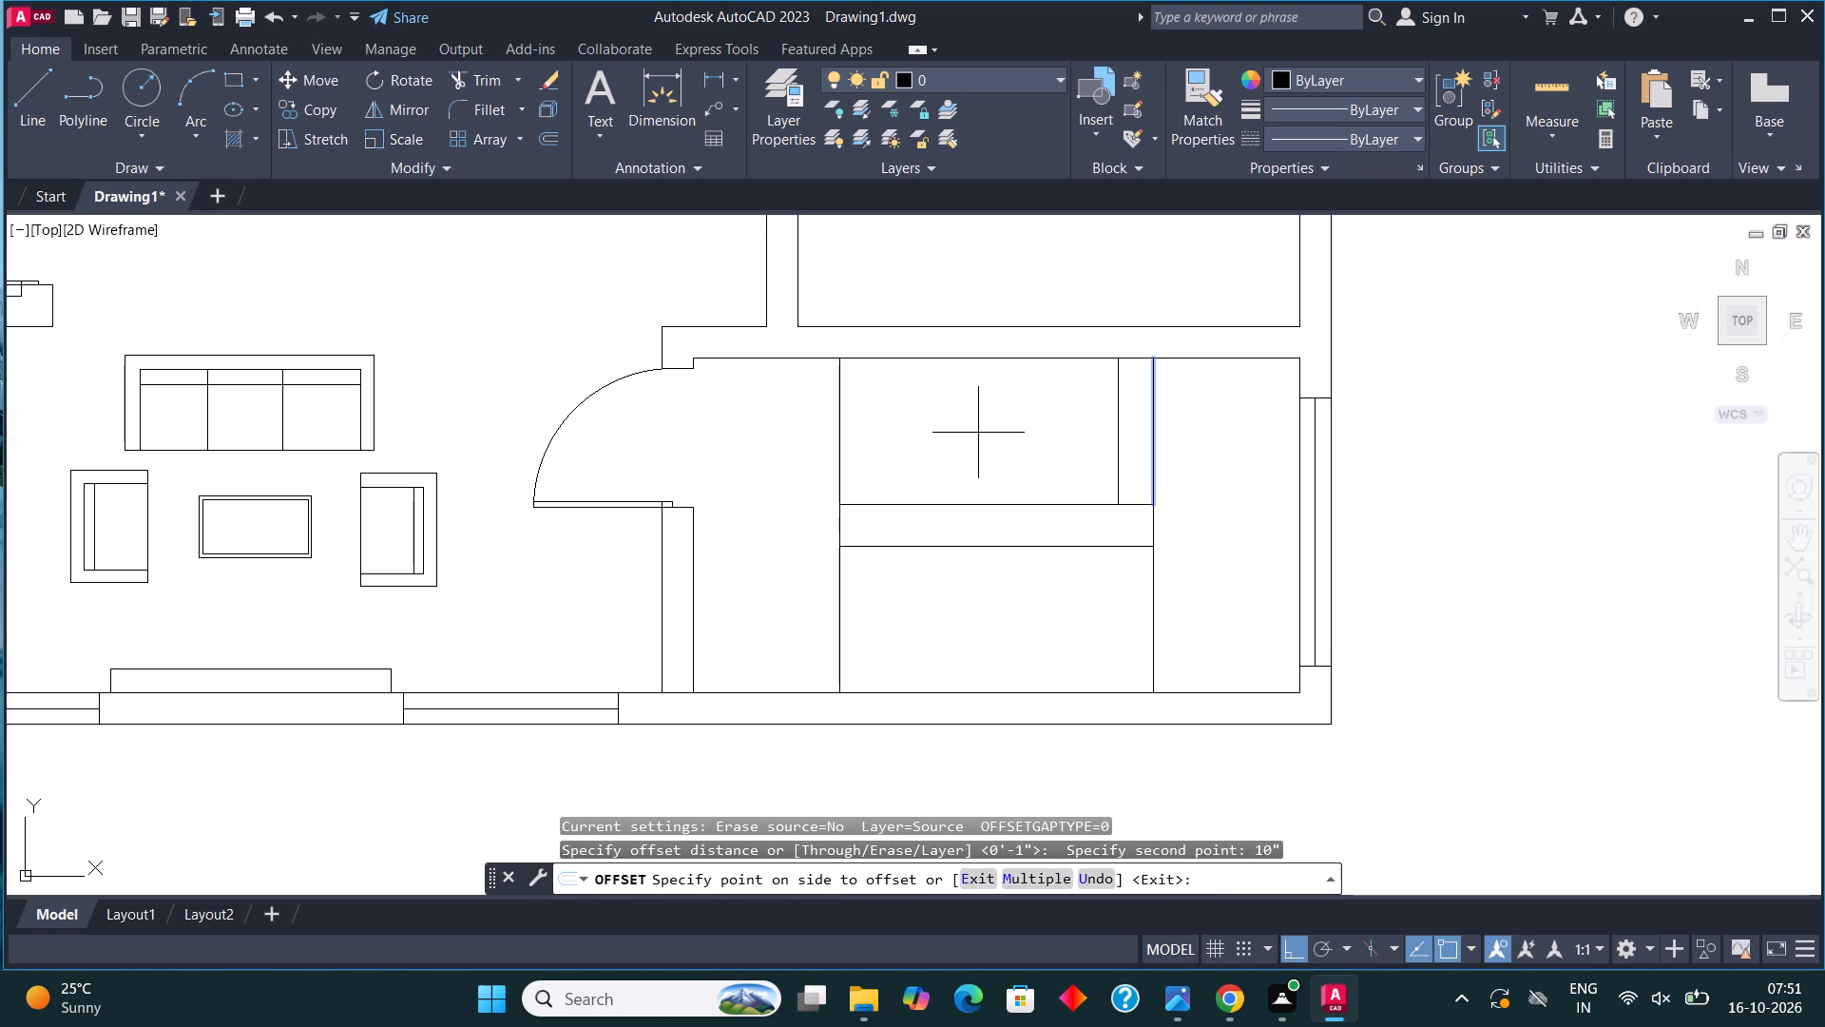
pyautogui.click(940, 413)
pyautogui.click(1115, 434)
pyautogui.click(1095, 436)
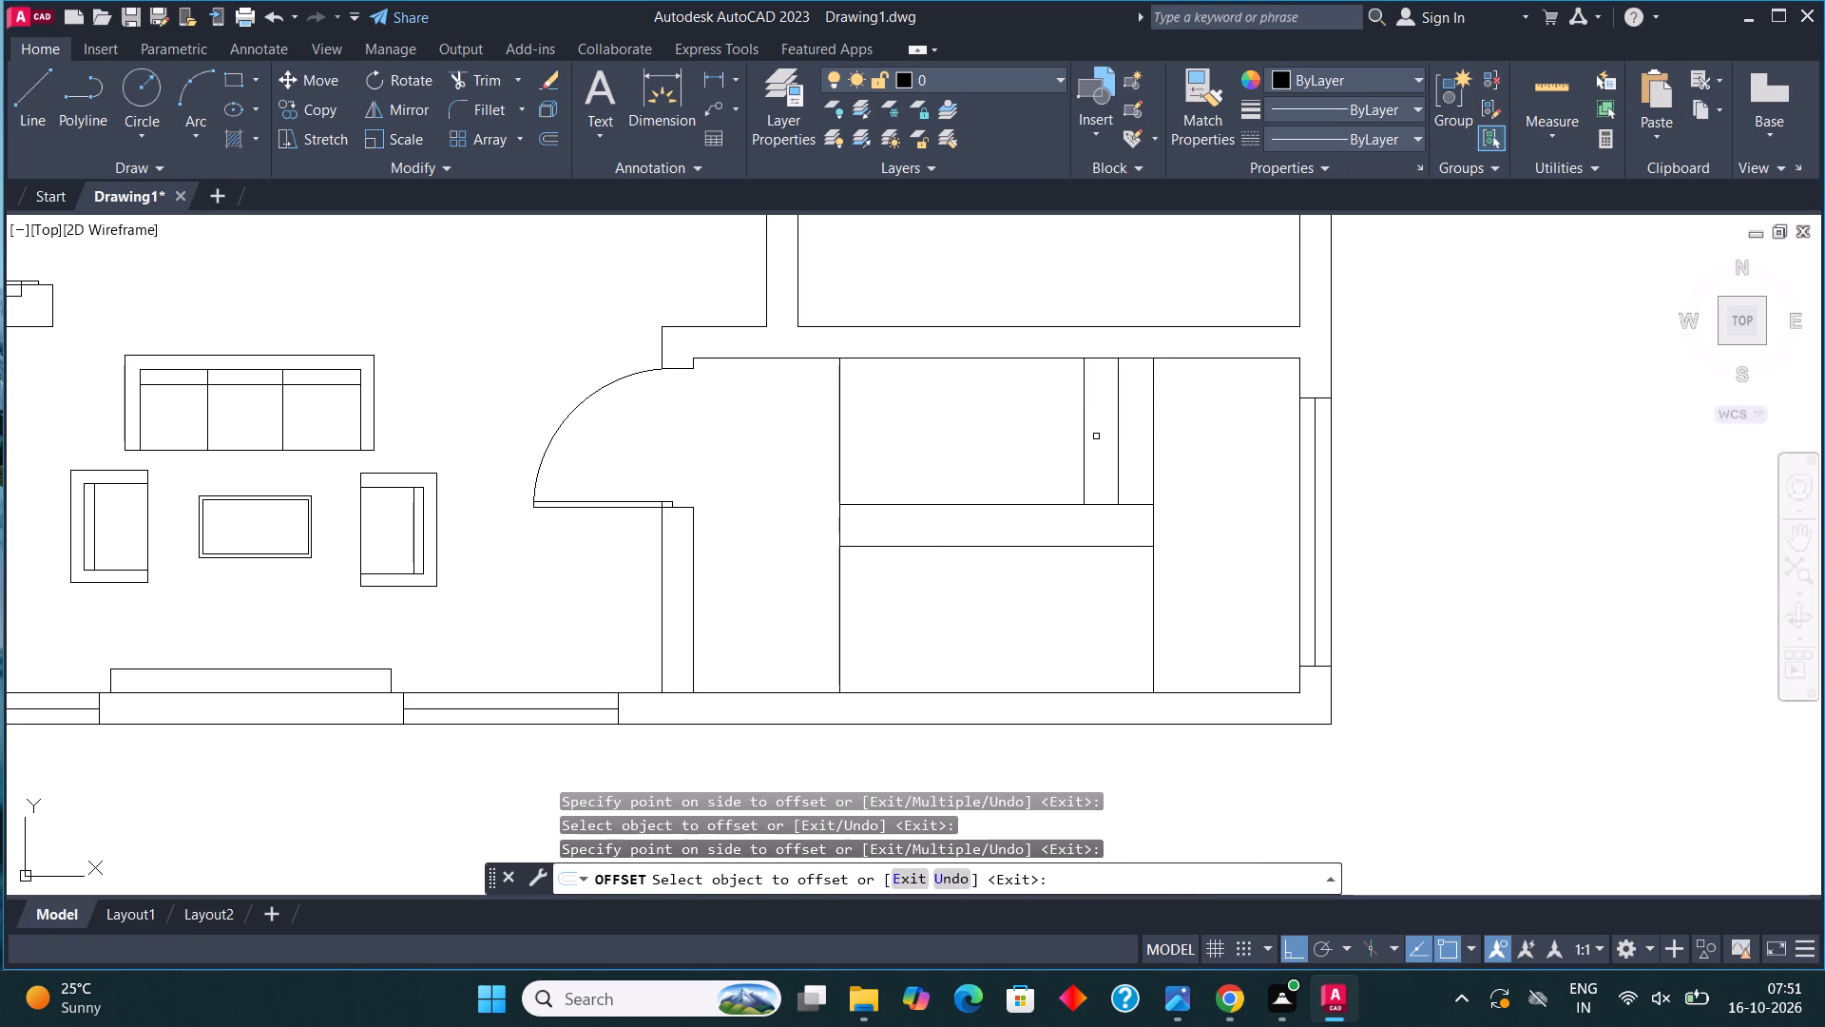
pyautogui.click(1085, 432)
pyautogui.click(1059, 430)
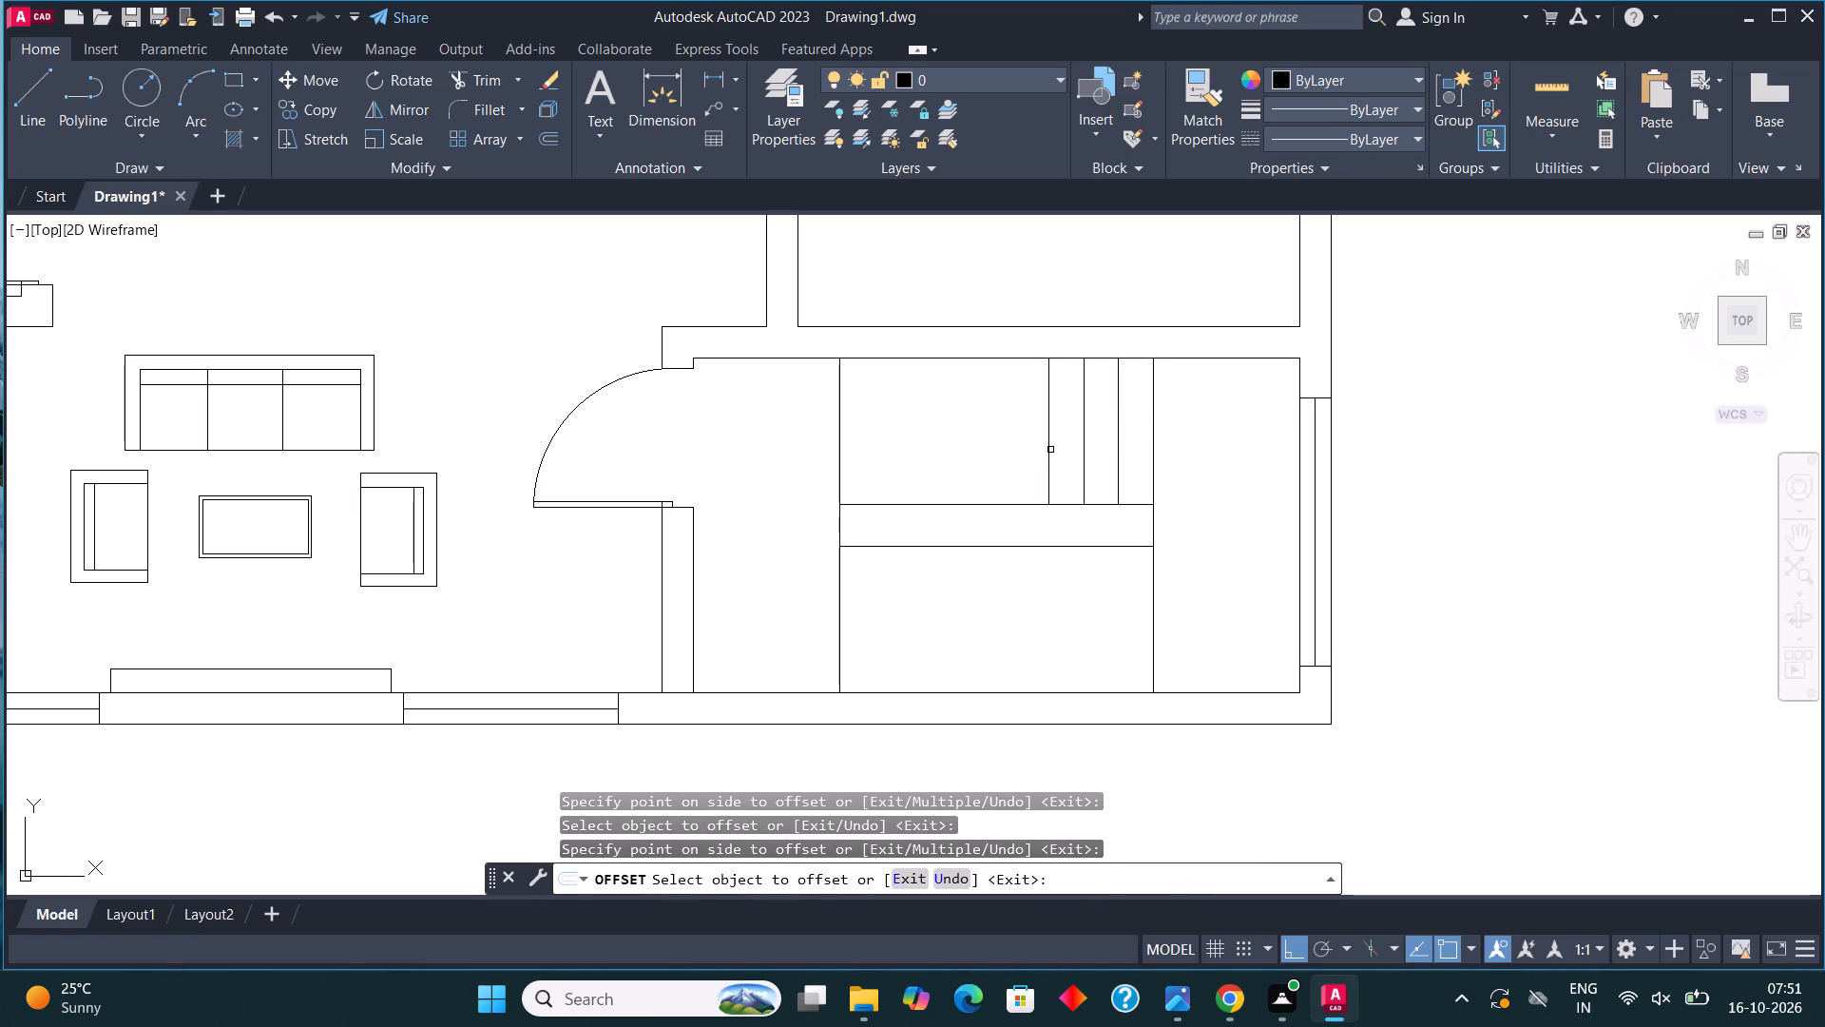
pyautogui.click(1049, 450)
pyautogui.click(1018, 435)
pyautogui.click(1015, 461)
pyautogui.click(912, 485)
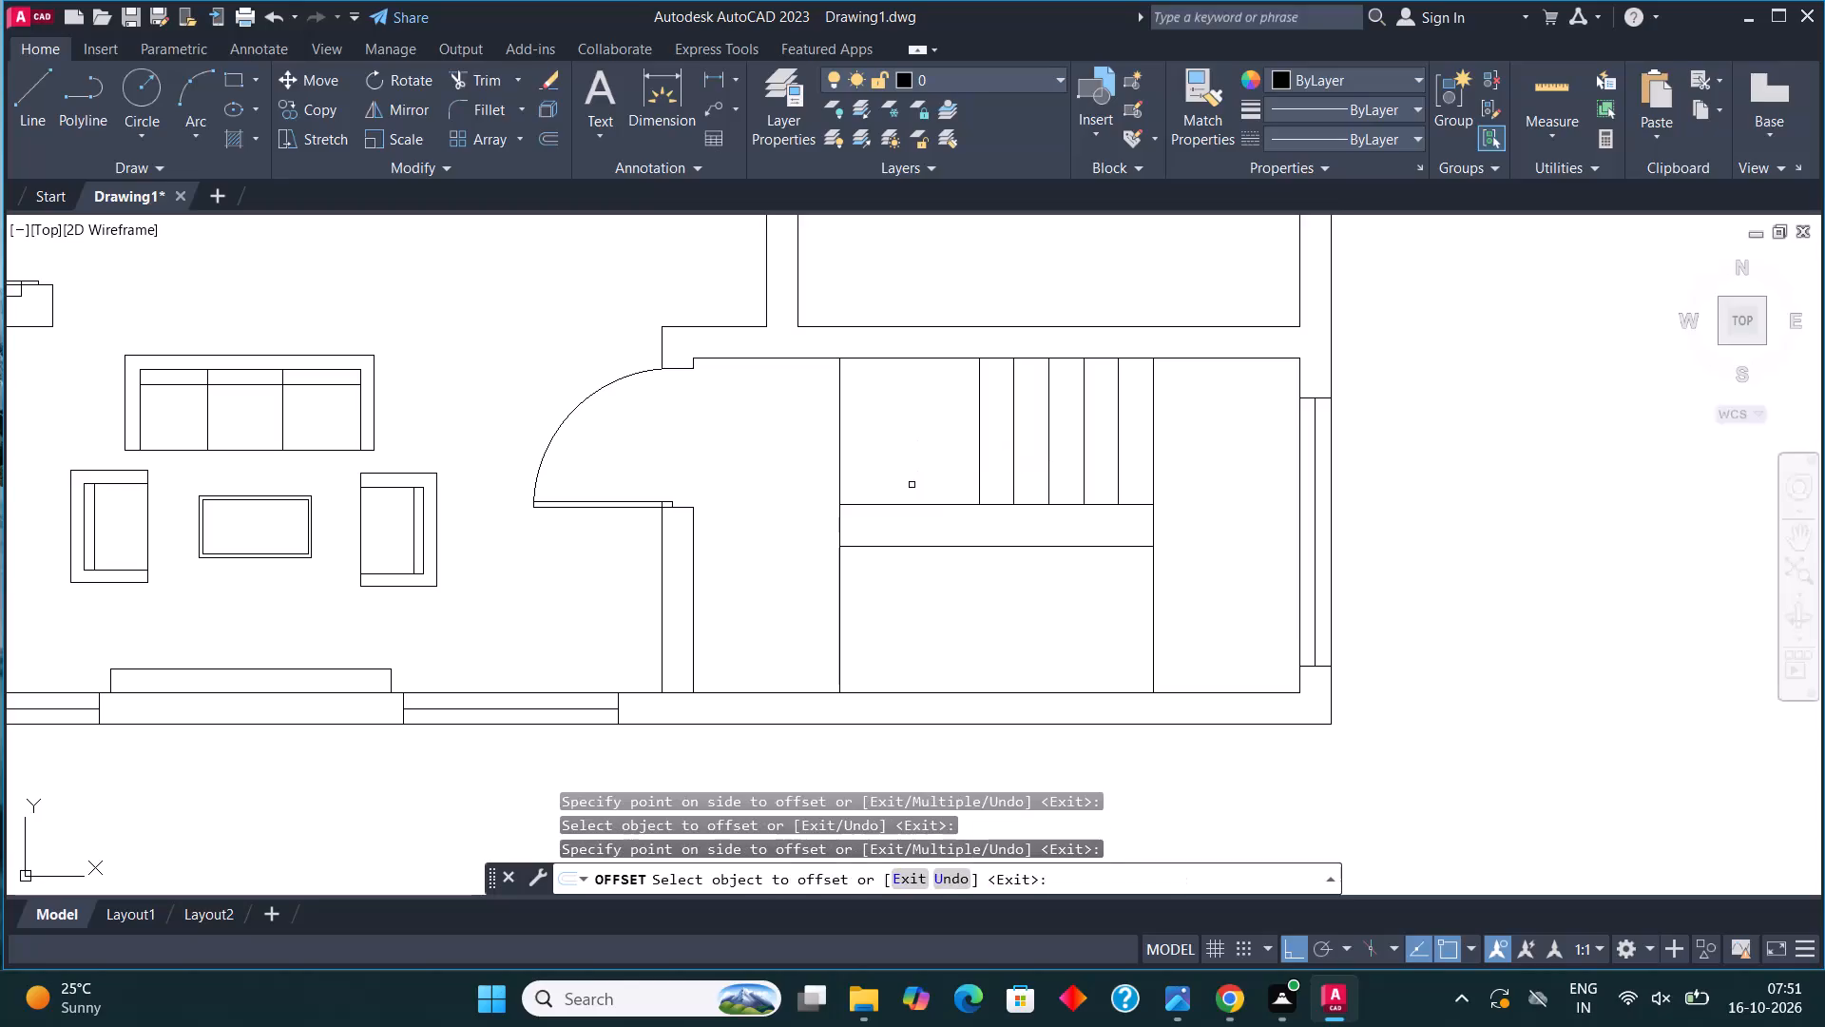
pyautogui.click(977, 451)
pyautogui.click(960, 448)
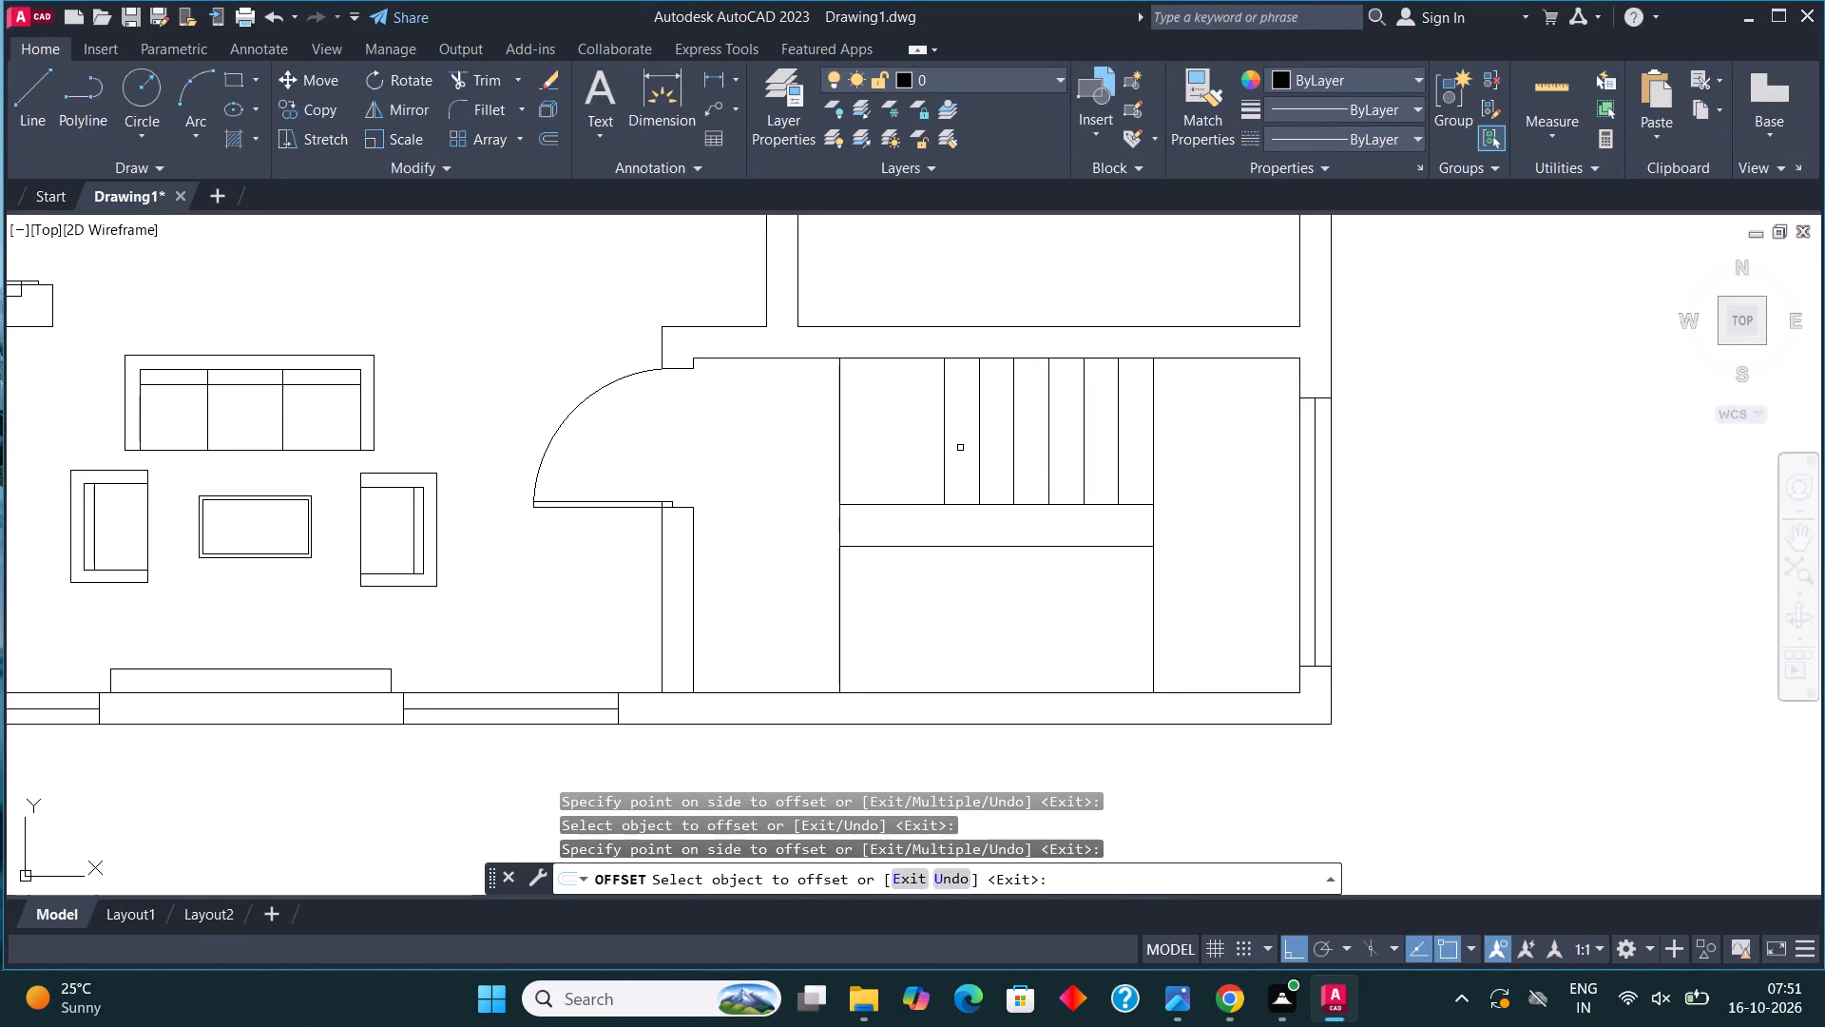
pyautogui.click(943, 453)
pyautogui.click(920, 437)
pyautogui.click(909, 462)
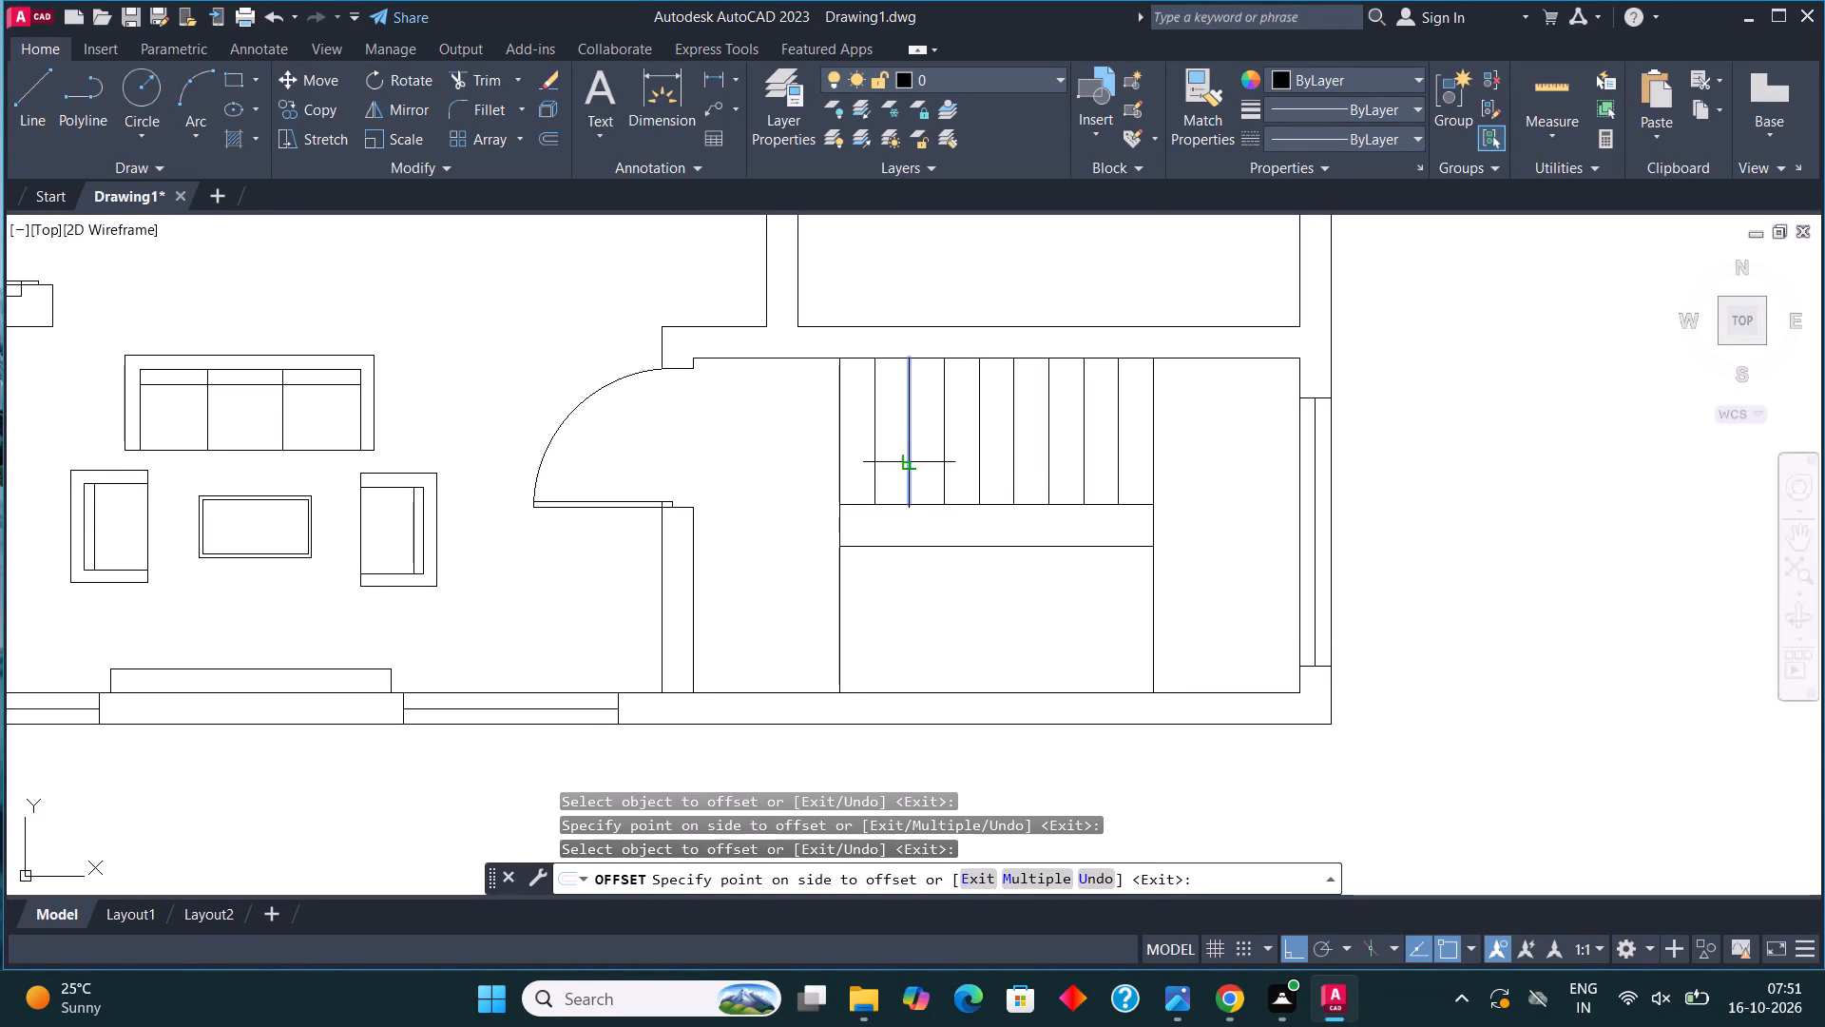
pyautogui.click(823, 411)
pyautogui.scroll(-2, 780, 500)
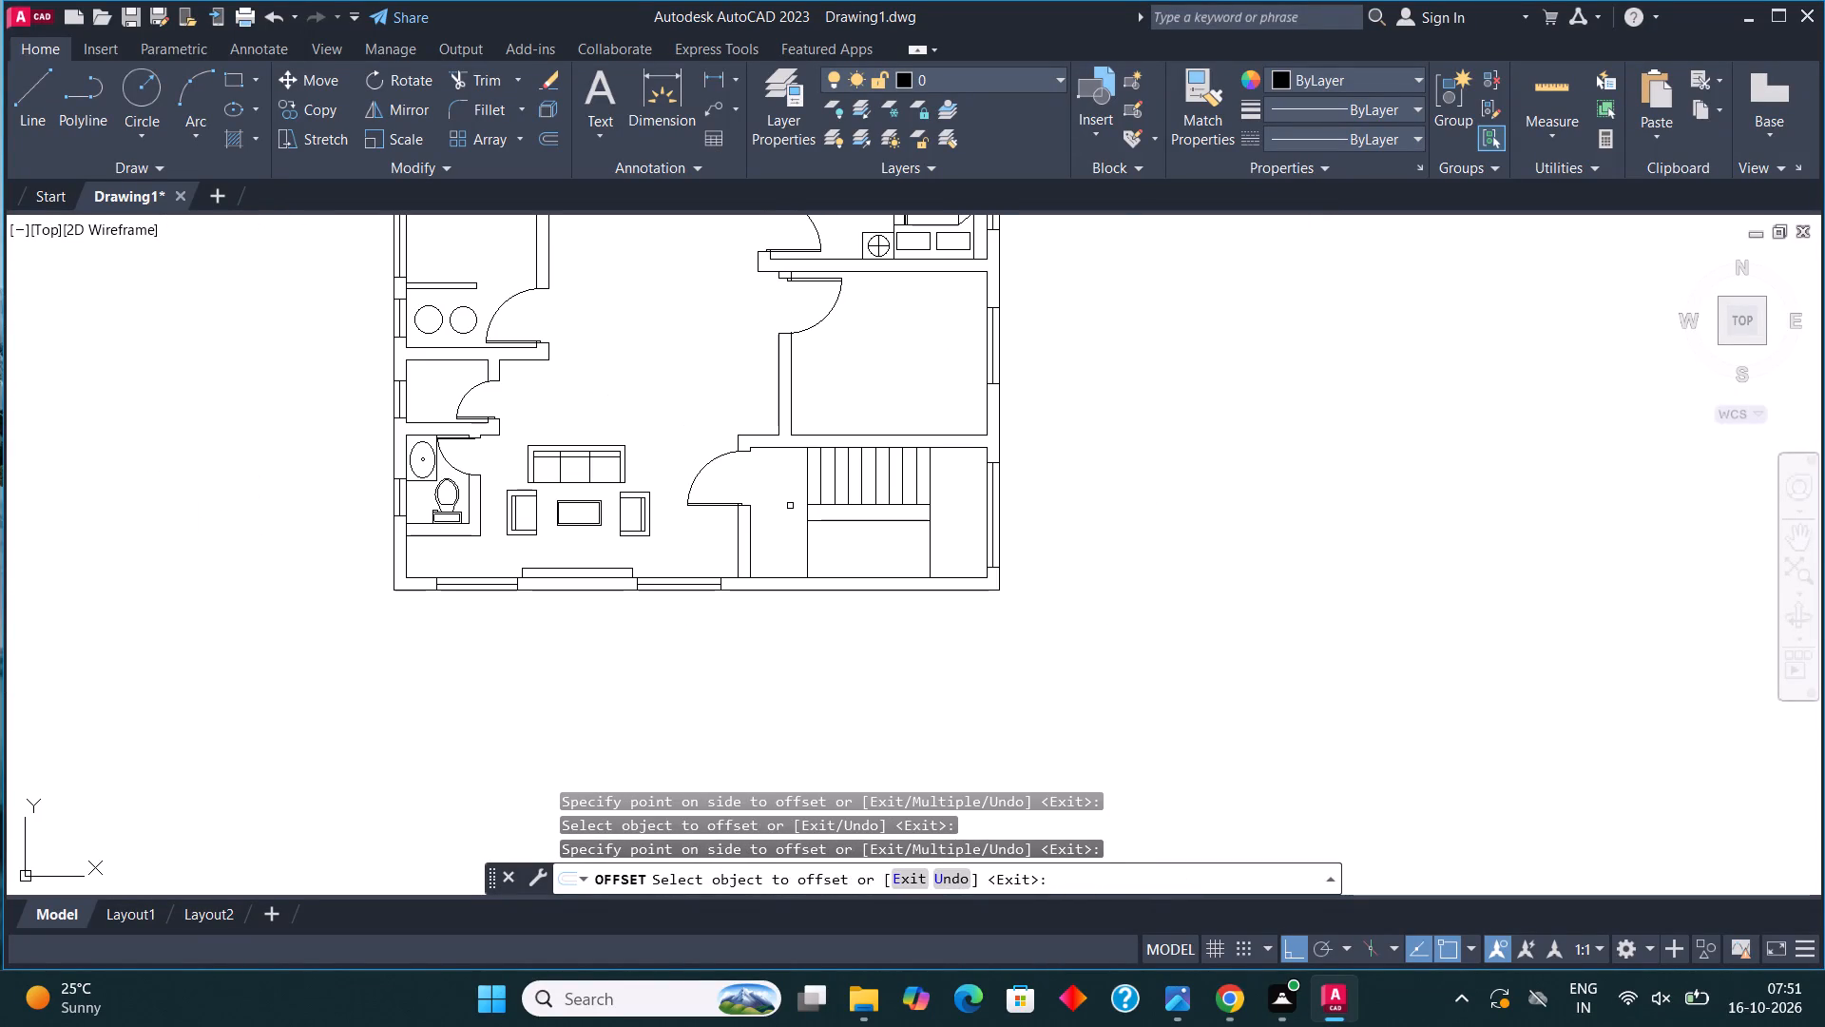
pyautogui.press('Escape')
# Draw a horizontal direction line about 7'-7" long, from the midpoint of the second tread line from the west, eastward past the stairs.
pyautogui.click(42, 92)
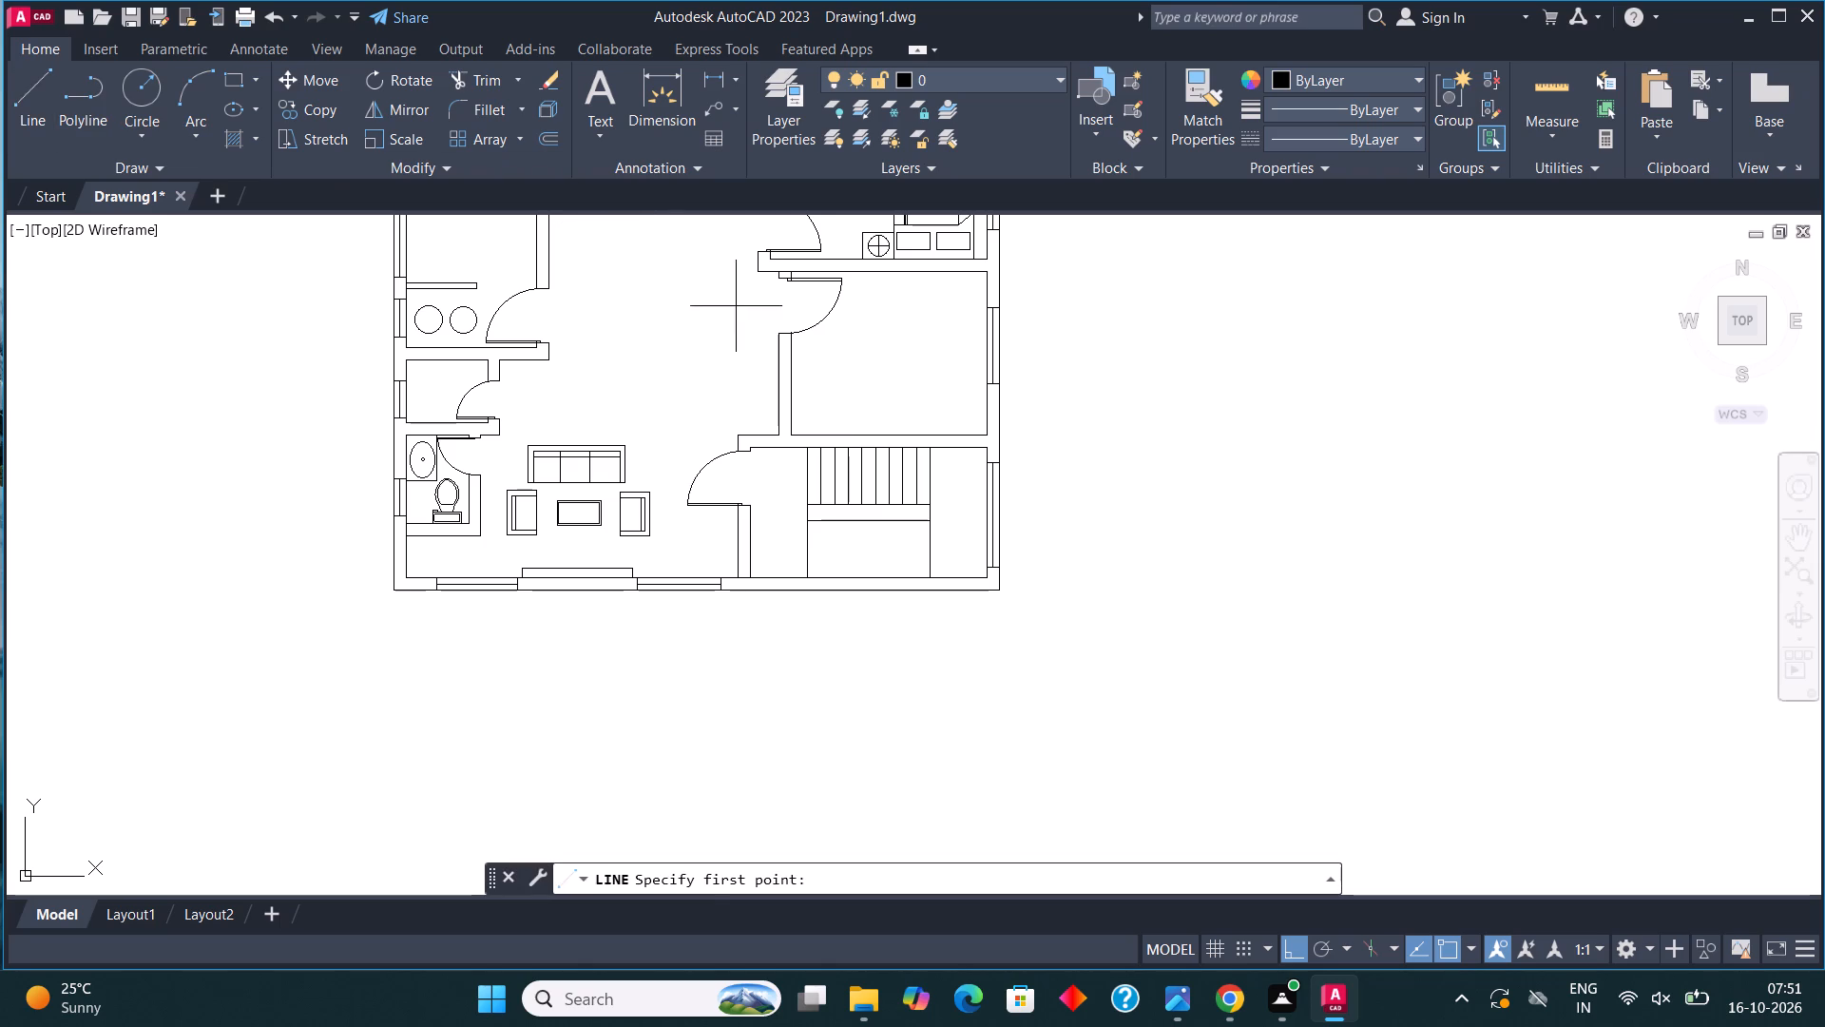
pyautogui.scroll(2, 932, 509)
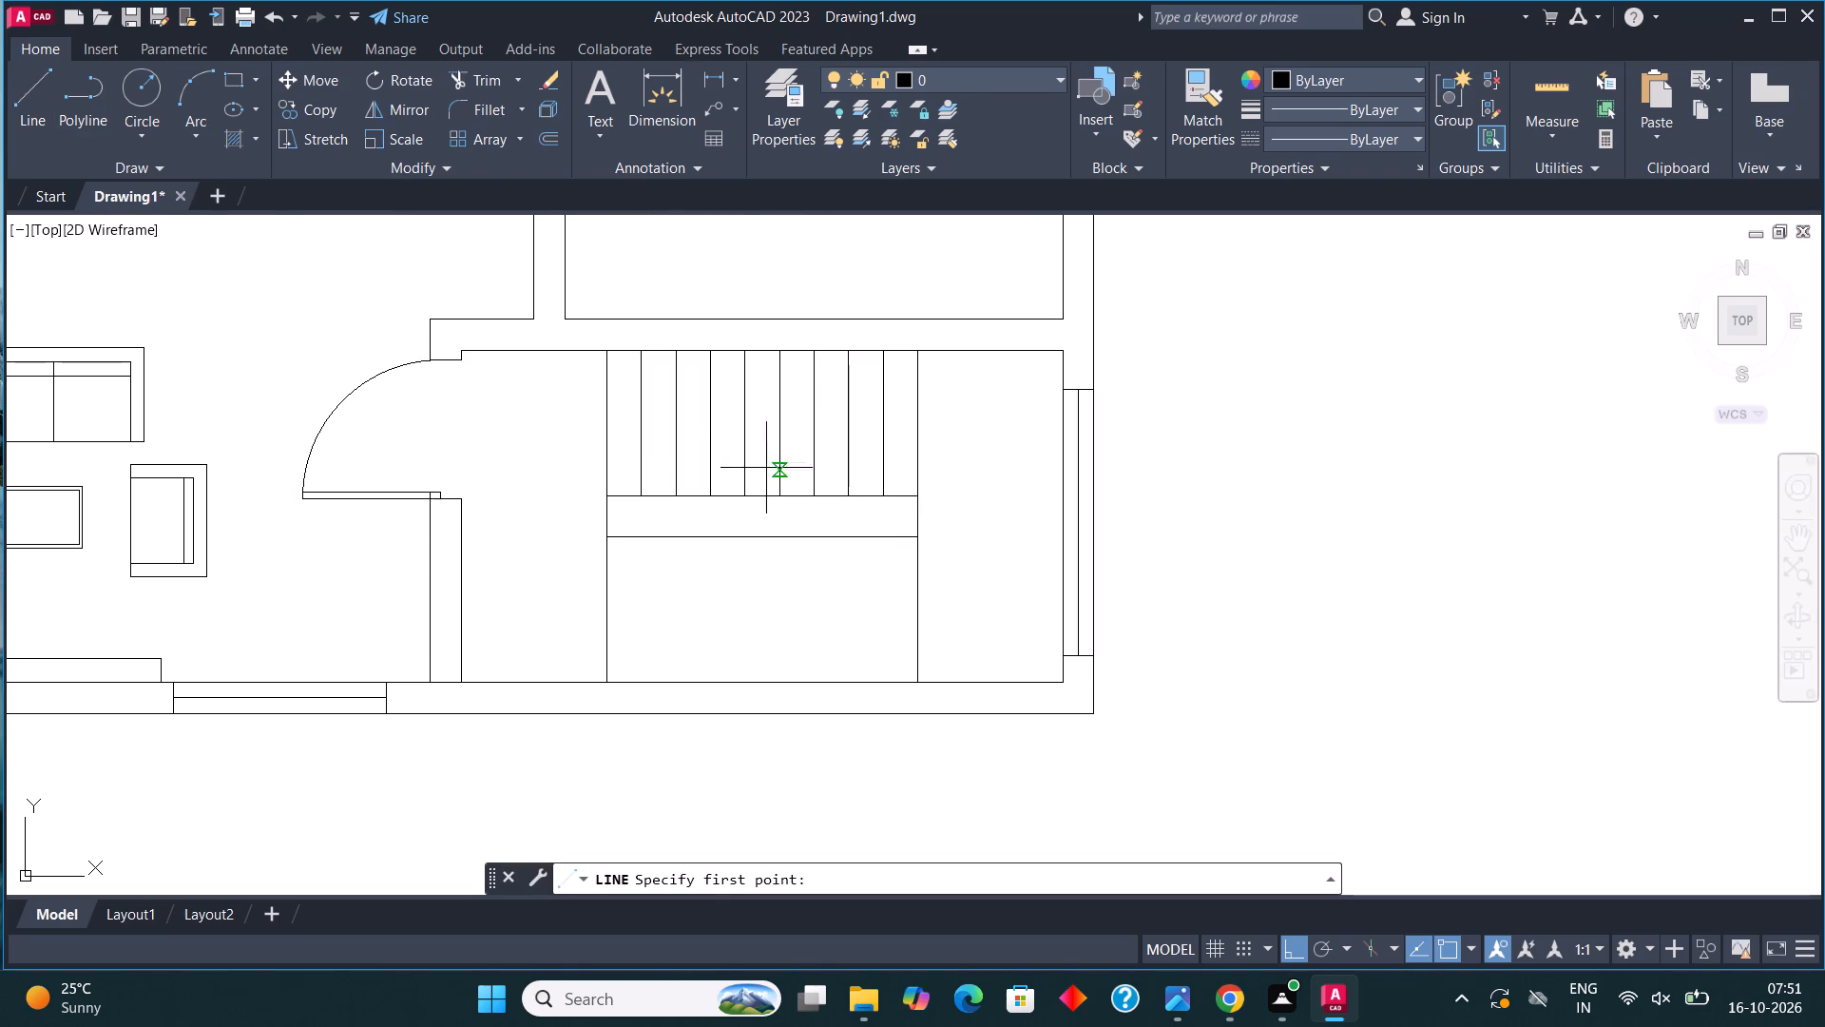
pyautogui.click(682, 430)
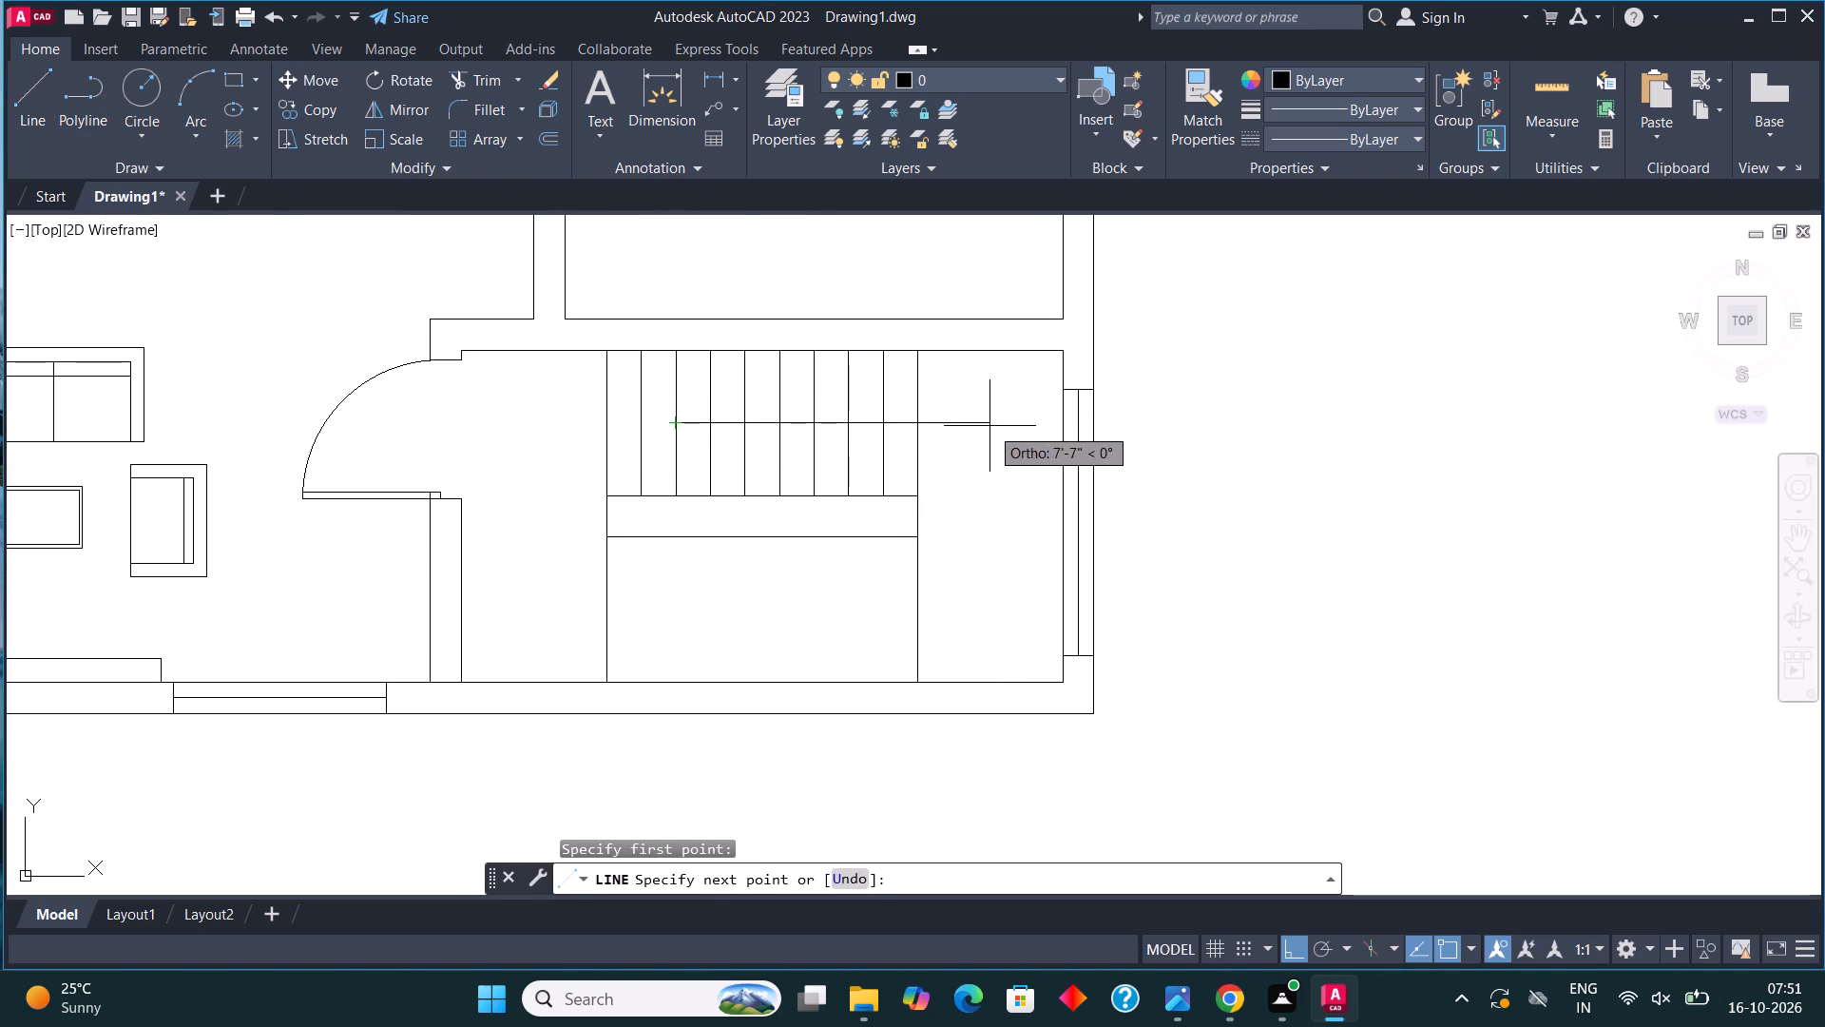
pyautogui.click(989, 426)
pyautogui.press('Escape')
# Draw a diagonal arrowhead line from the direction line's west end southeast to the adjacent tread line.
pyautogui.click(18, 97)
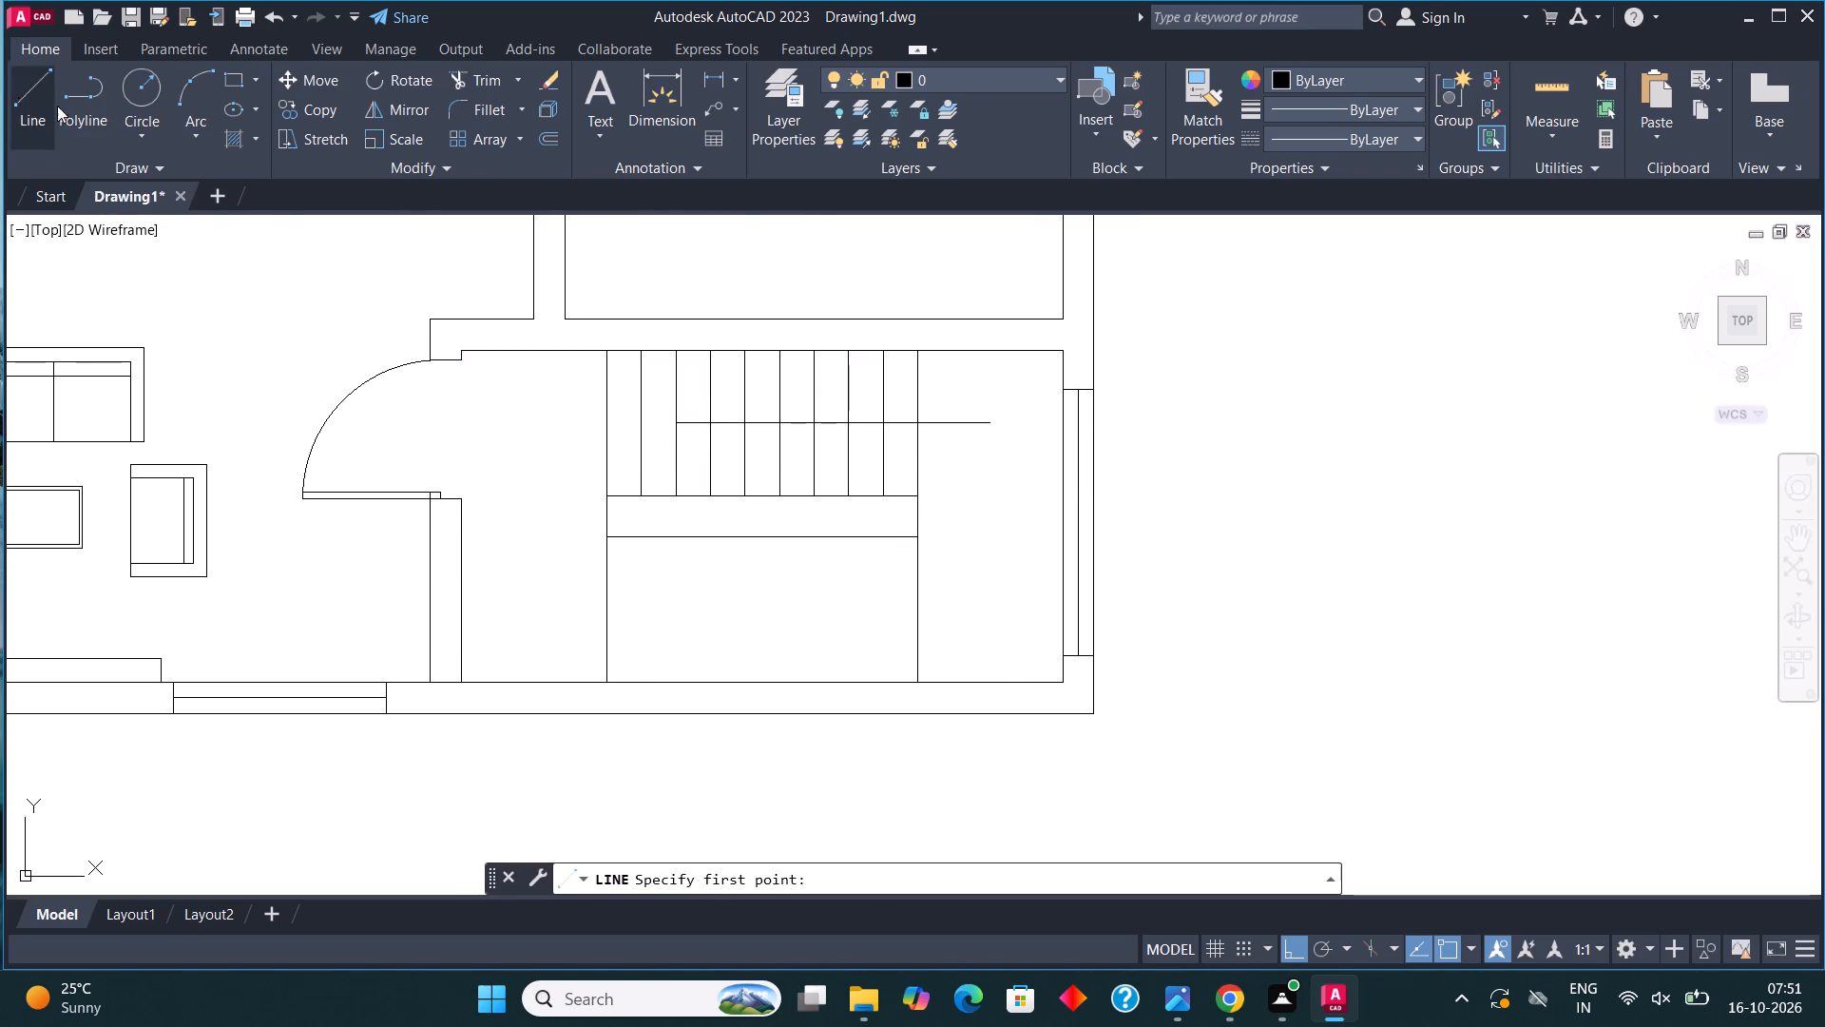
pyautogui.scroll(1, 725, 422)
pyautogui.click(636, 417)
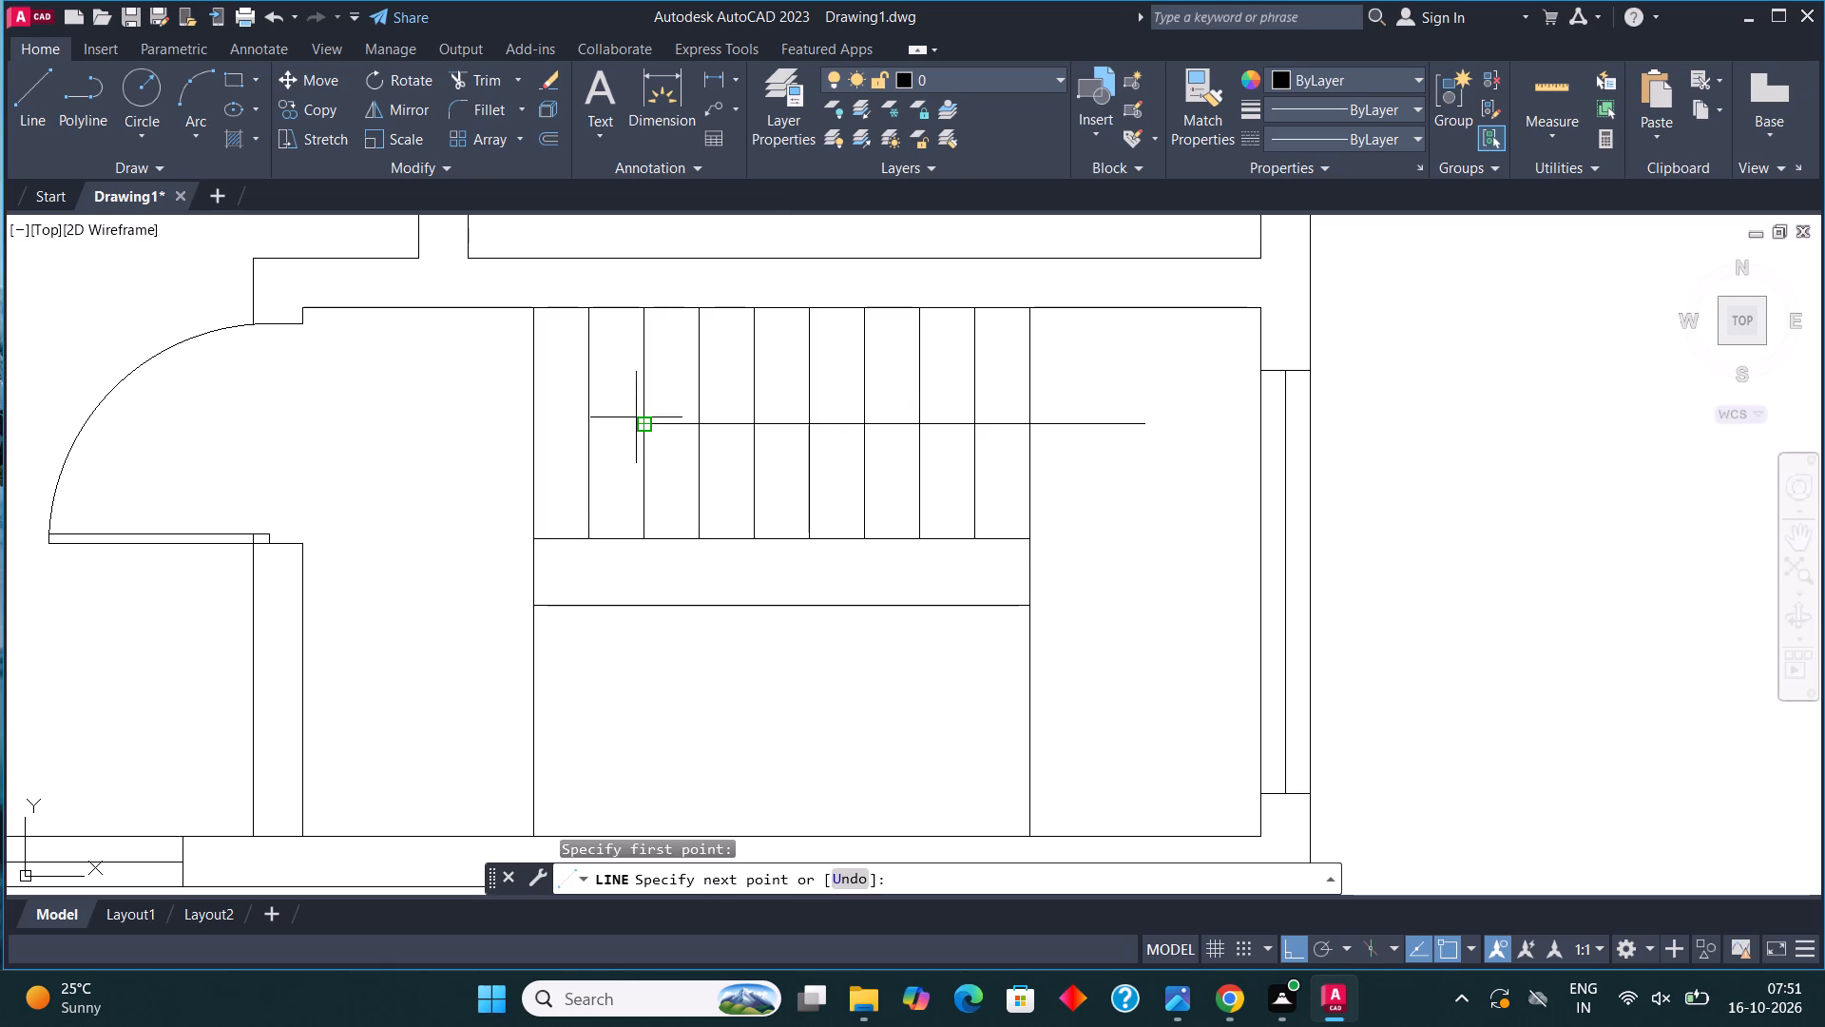
pyautogui.click(701, 483)
pyautogui.press('Escape')
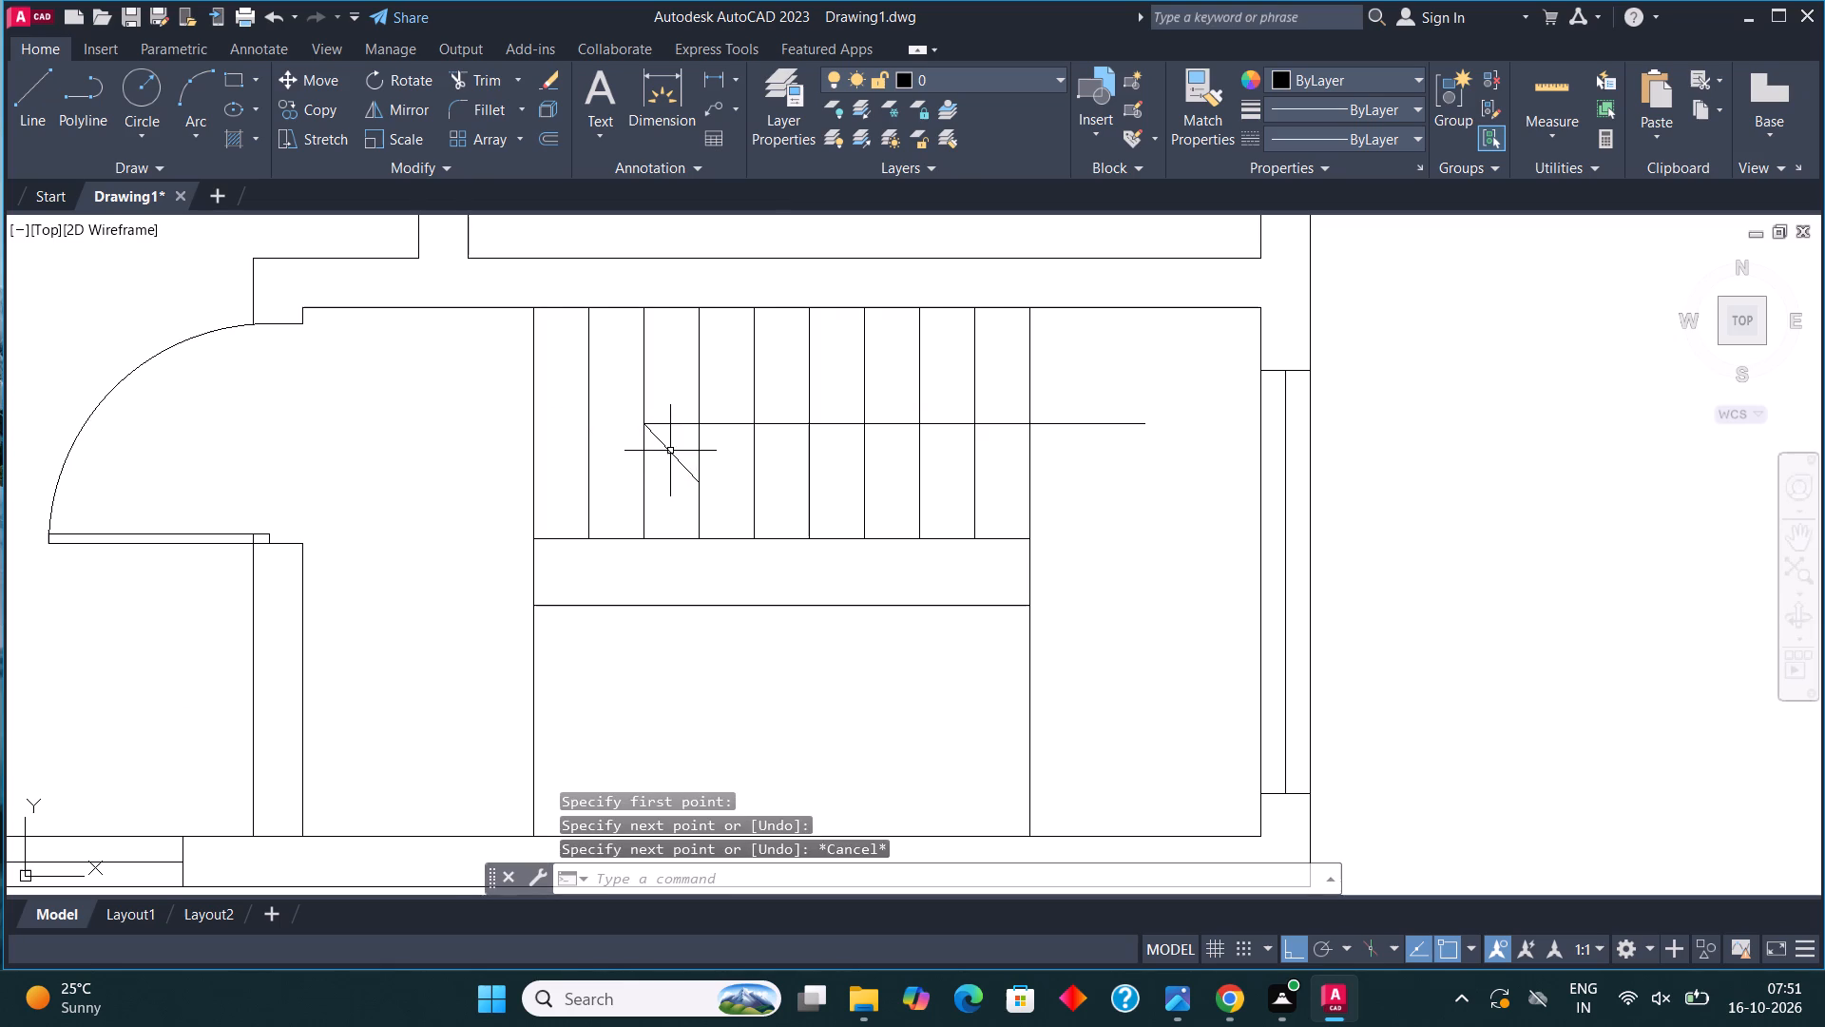
# Mirror the diagonal arrowhead line about the horizontal direction line, keeping the source line.
pyautogui.click(670, 450)
pyautogui.click(390, 104)
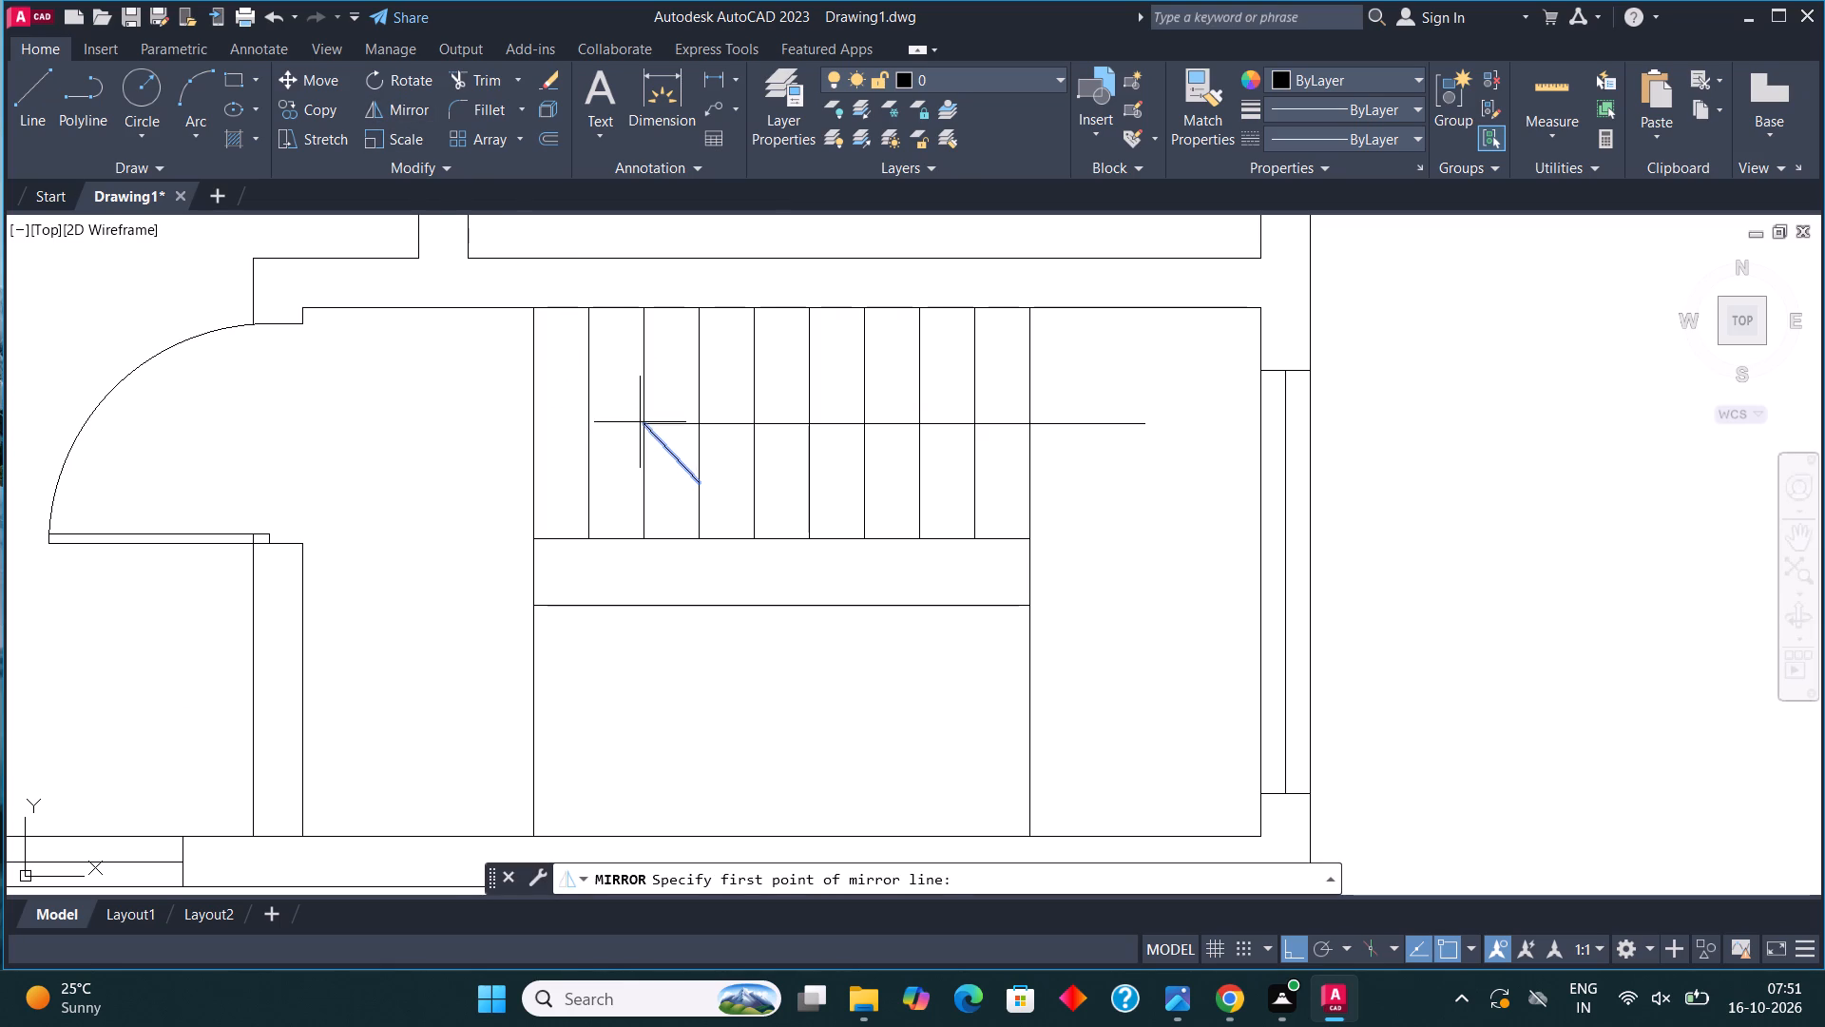
pyautogui.click(640, 422)
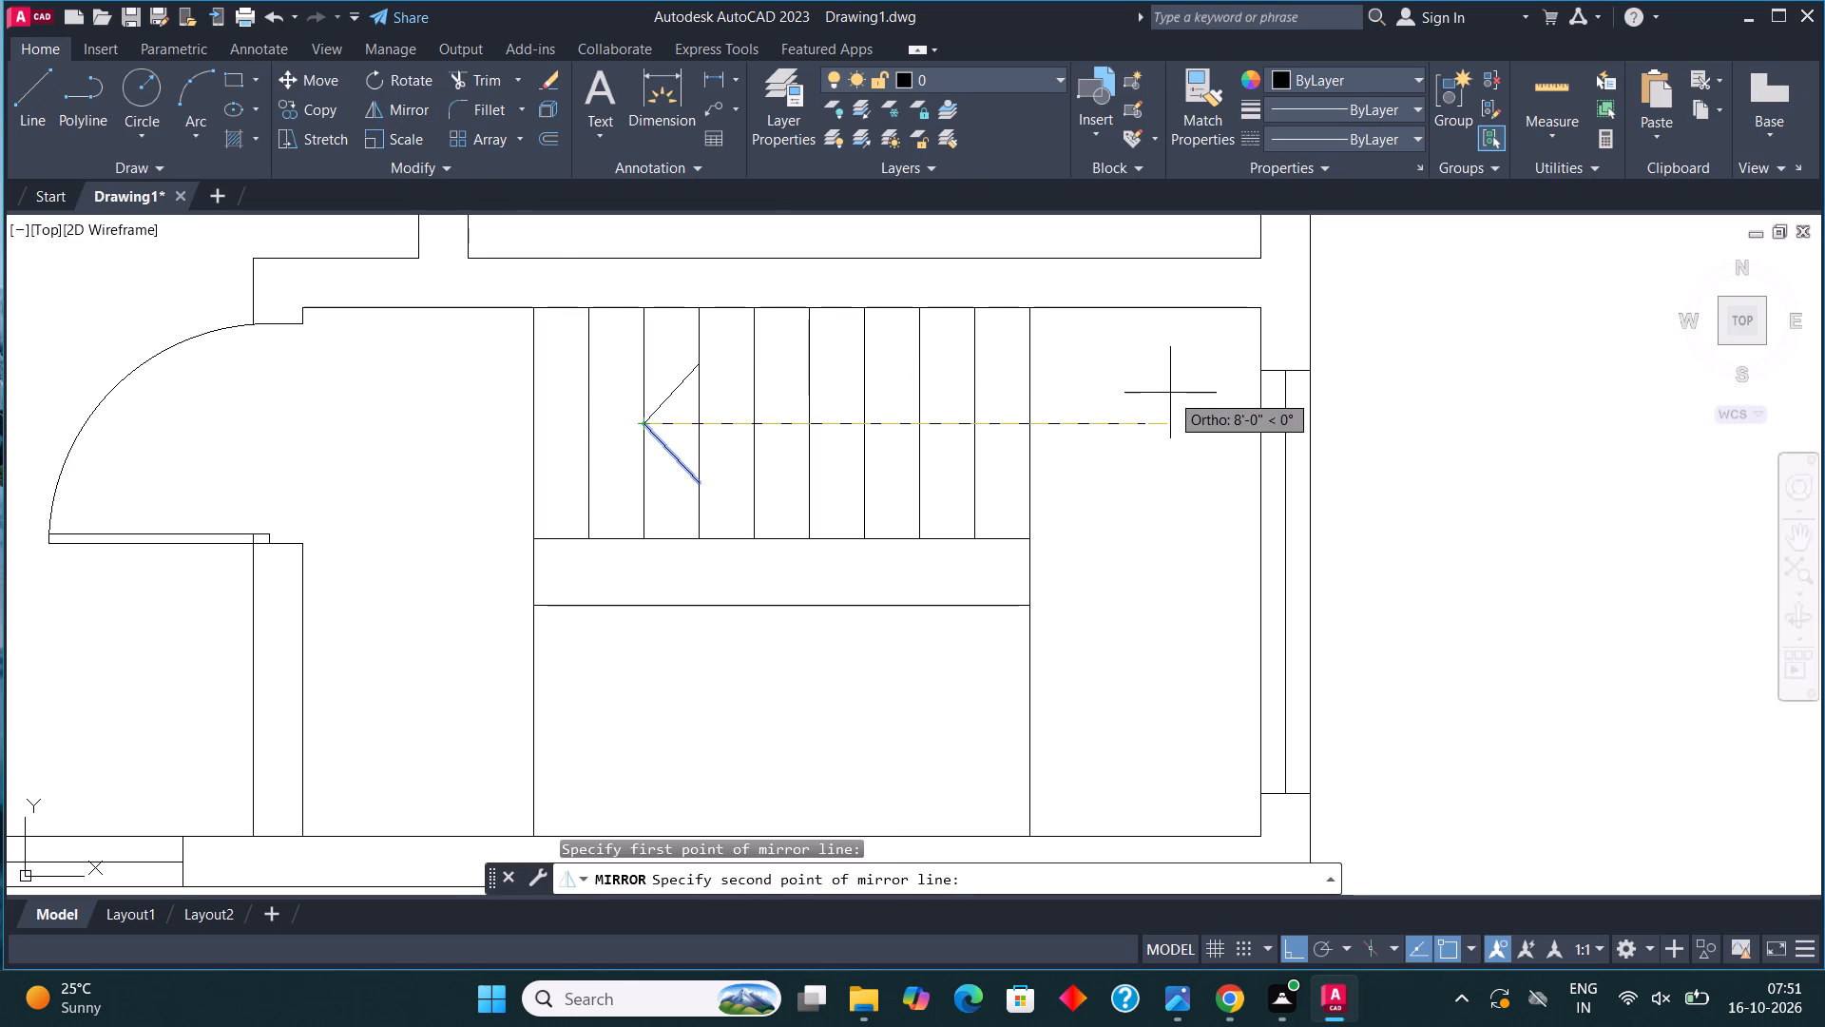
pyautogui.click(1170, 393)
pyautogui.click(888, 874)
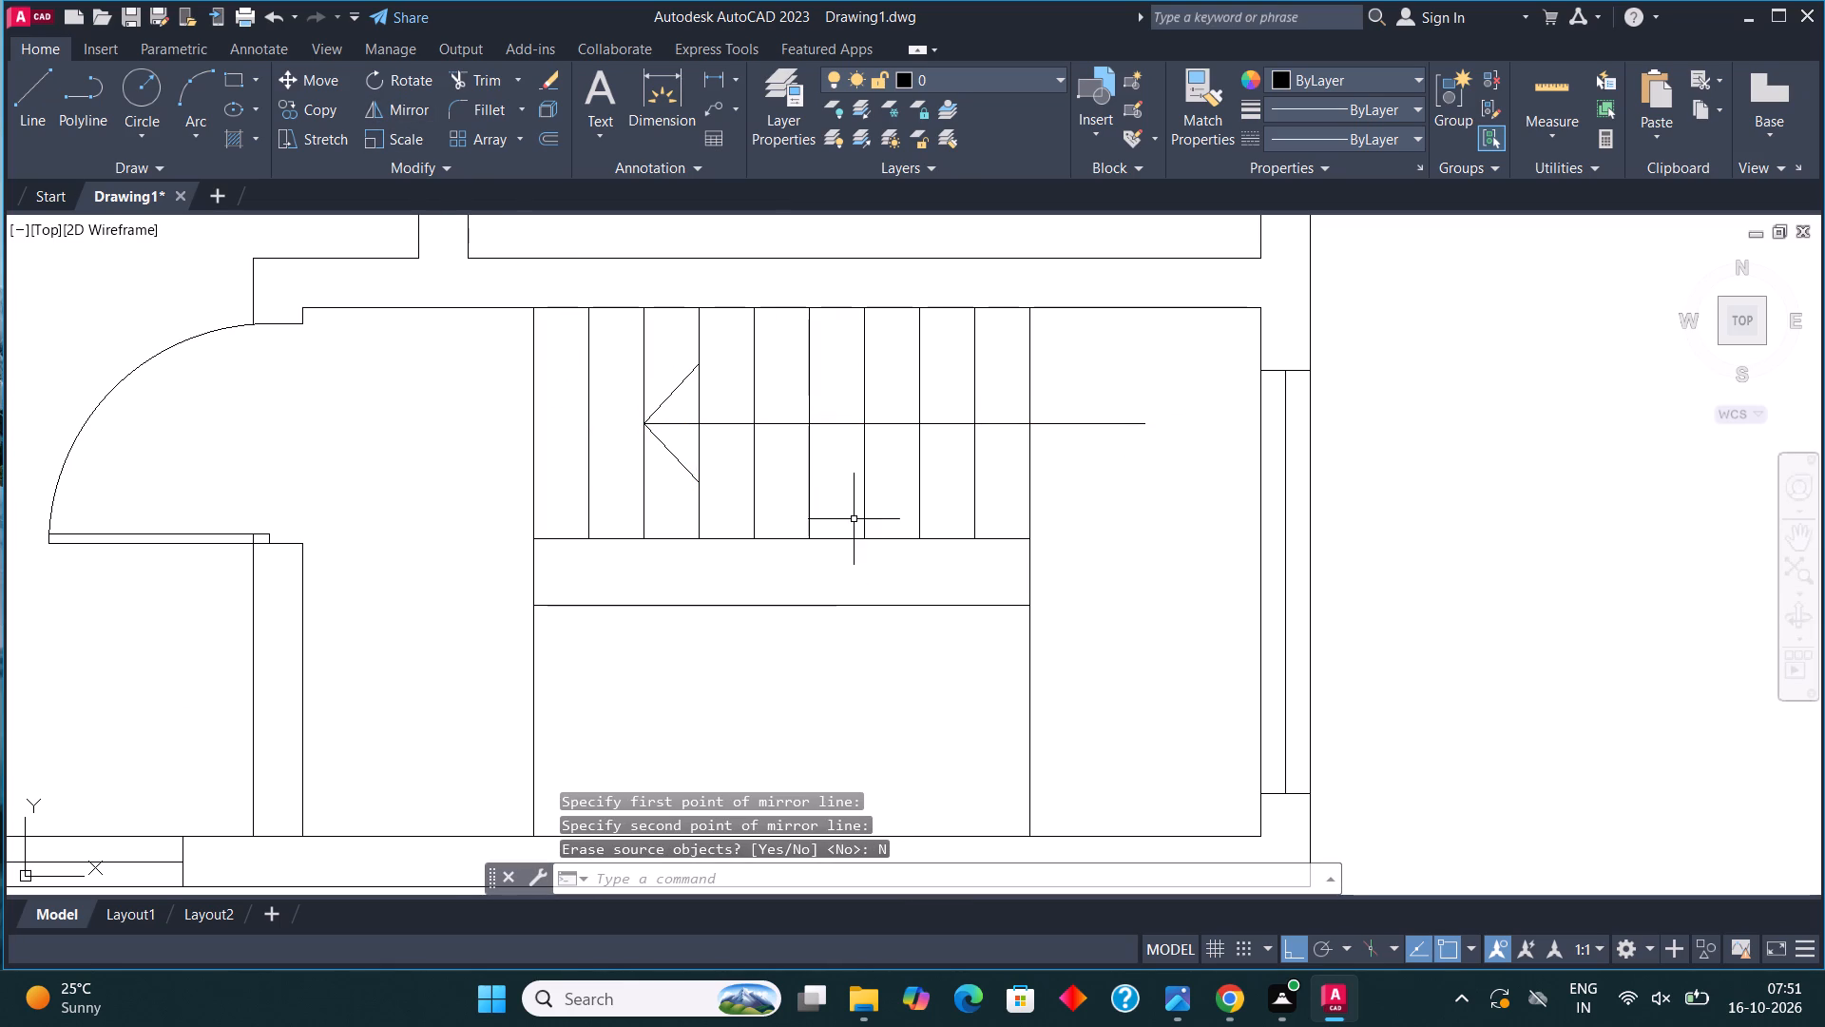
# Draw a nearly square rectangle in the open hall, west of the wall of the room north of the staircase.
pyautogui.scroll(-2, 893, 518)
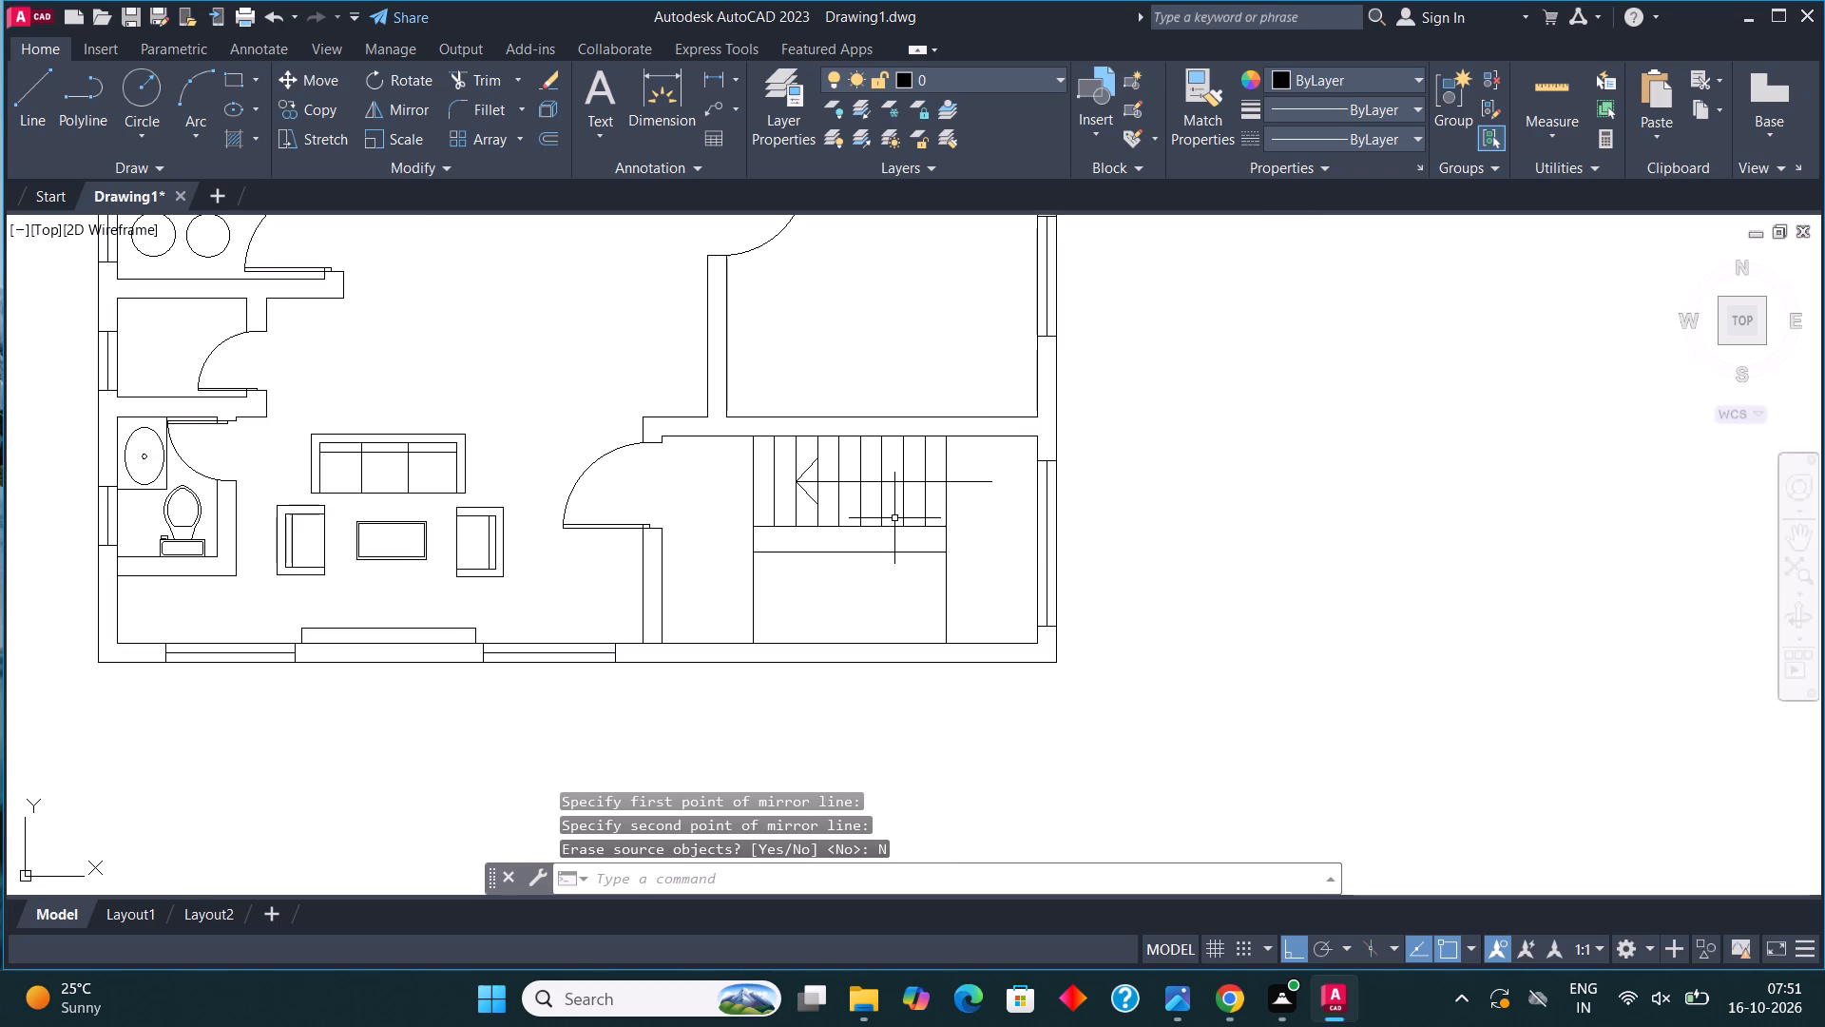
pyautogui.scroll(-2, 894, 518)
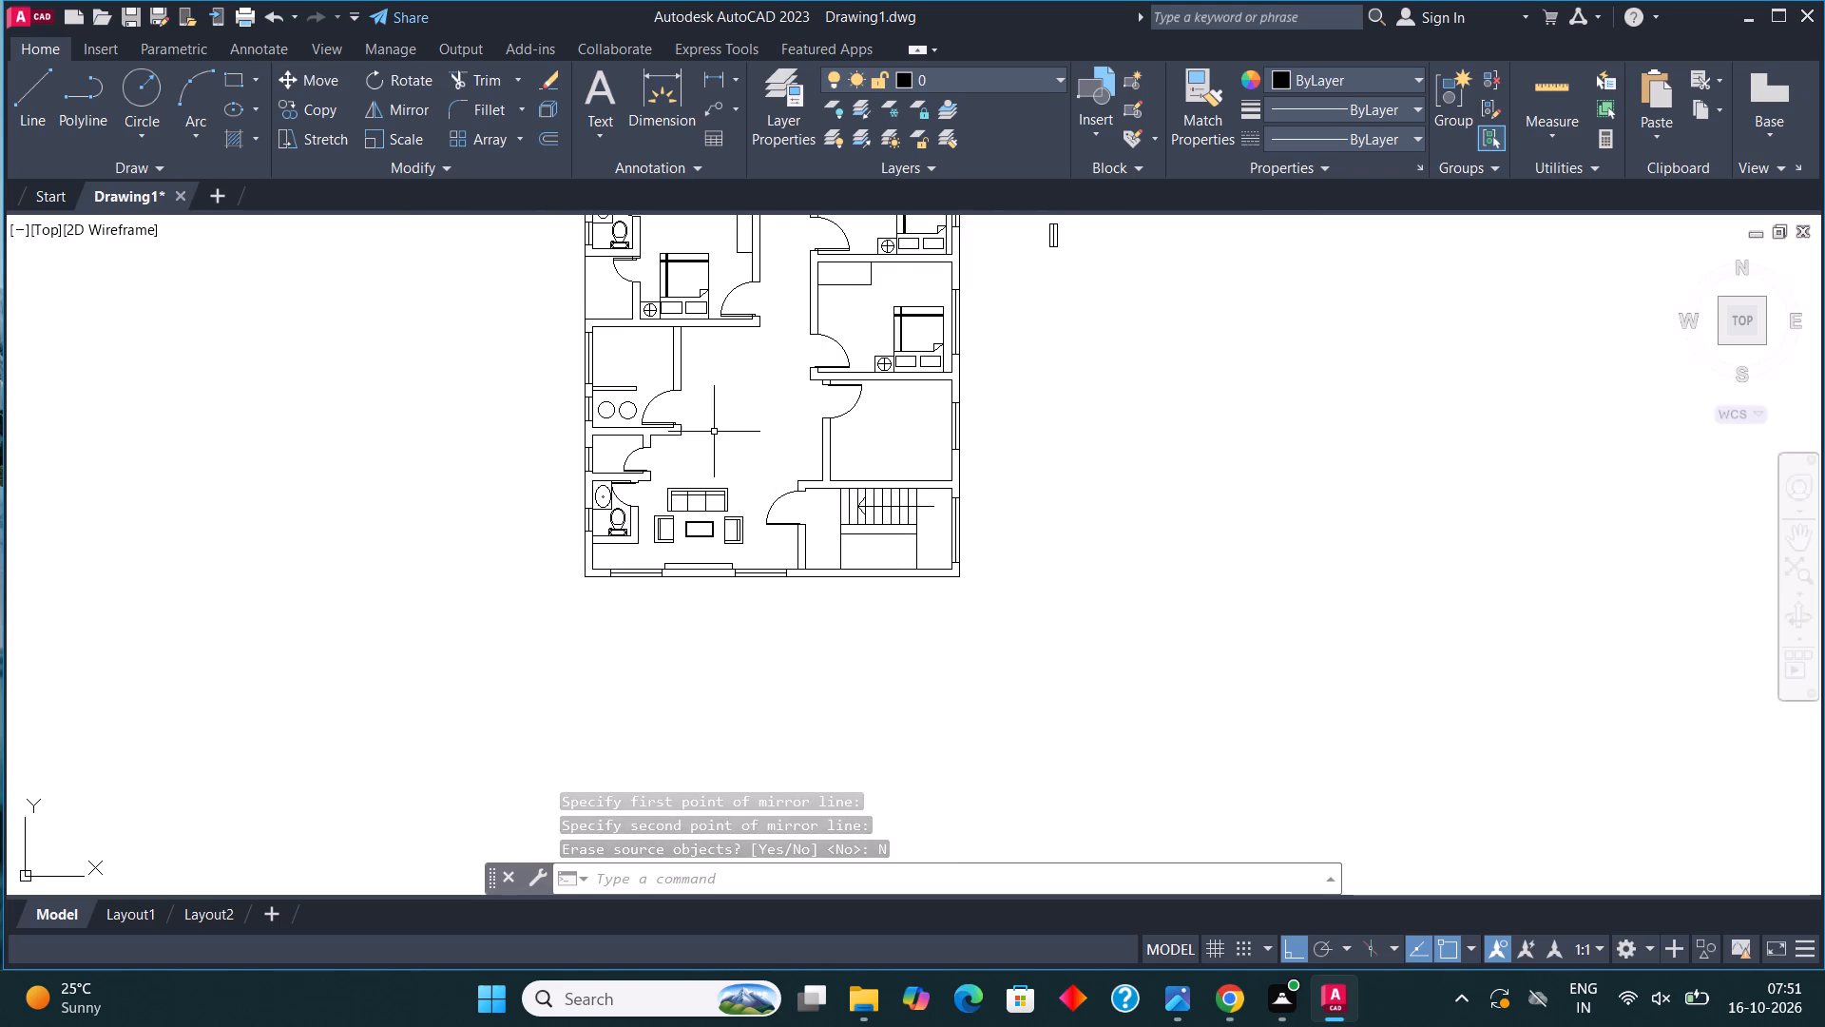
pyautogui.moveTo(720, 436); pyautogui.dragTo(827, 597, button='middle')
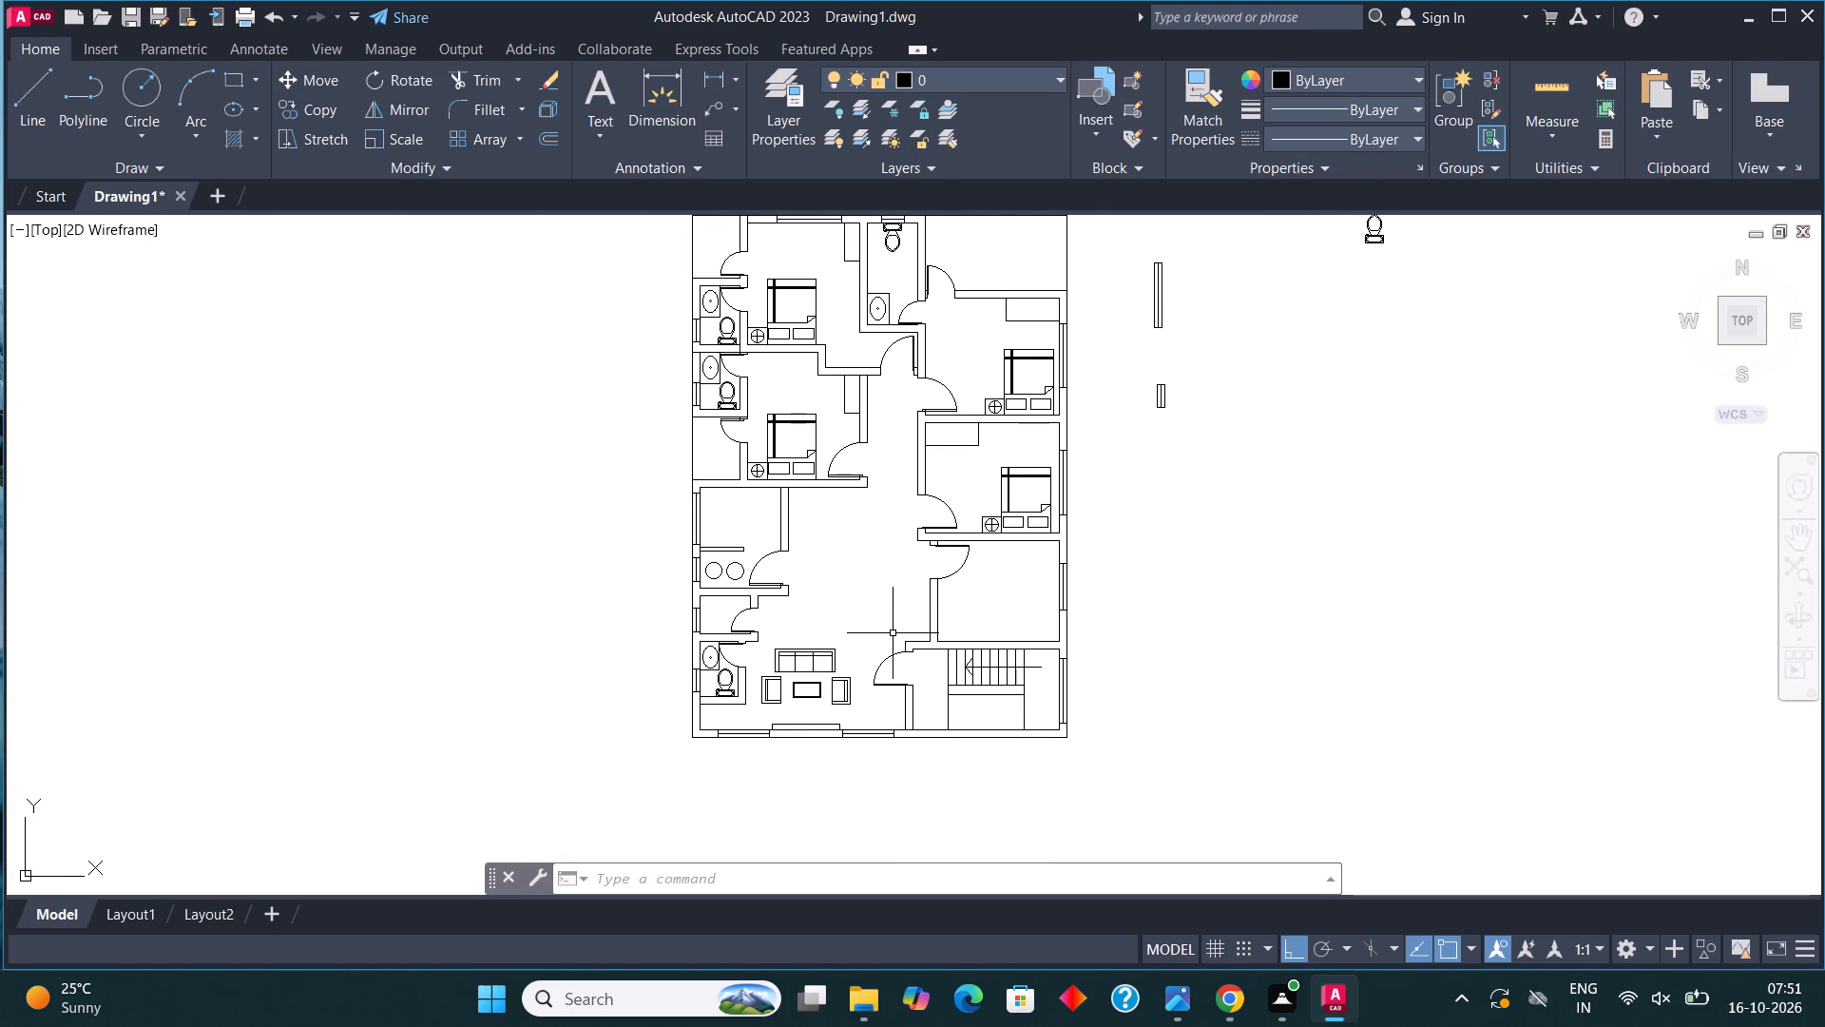
pyautogui.scroll(3, 954, 625)
pyautogui.click(238, 62)
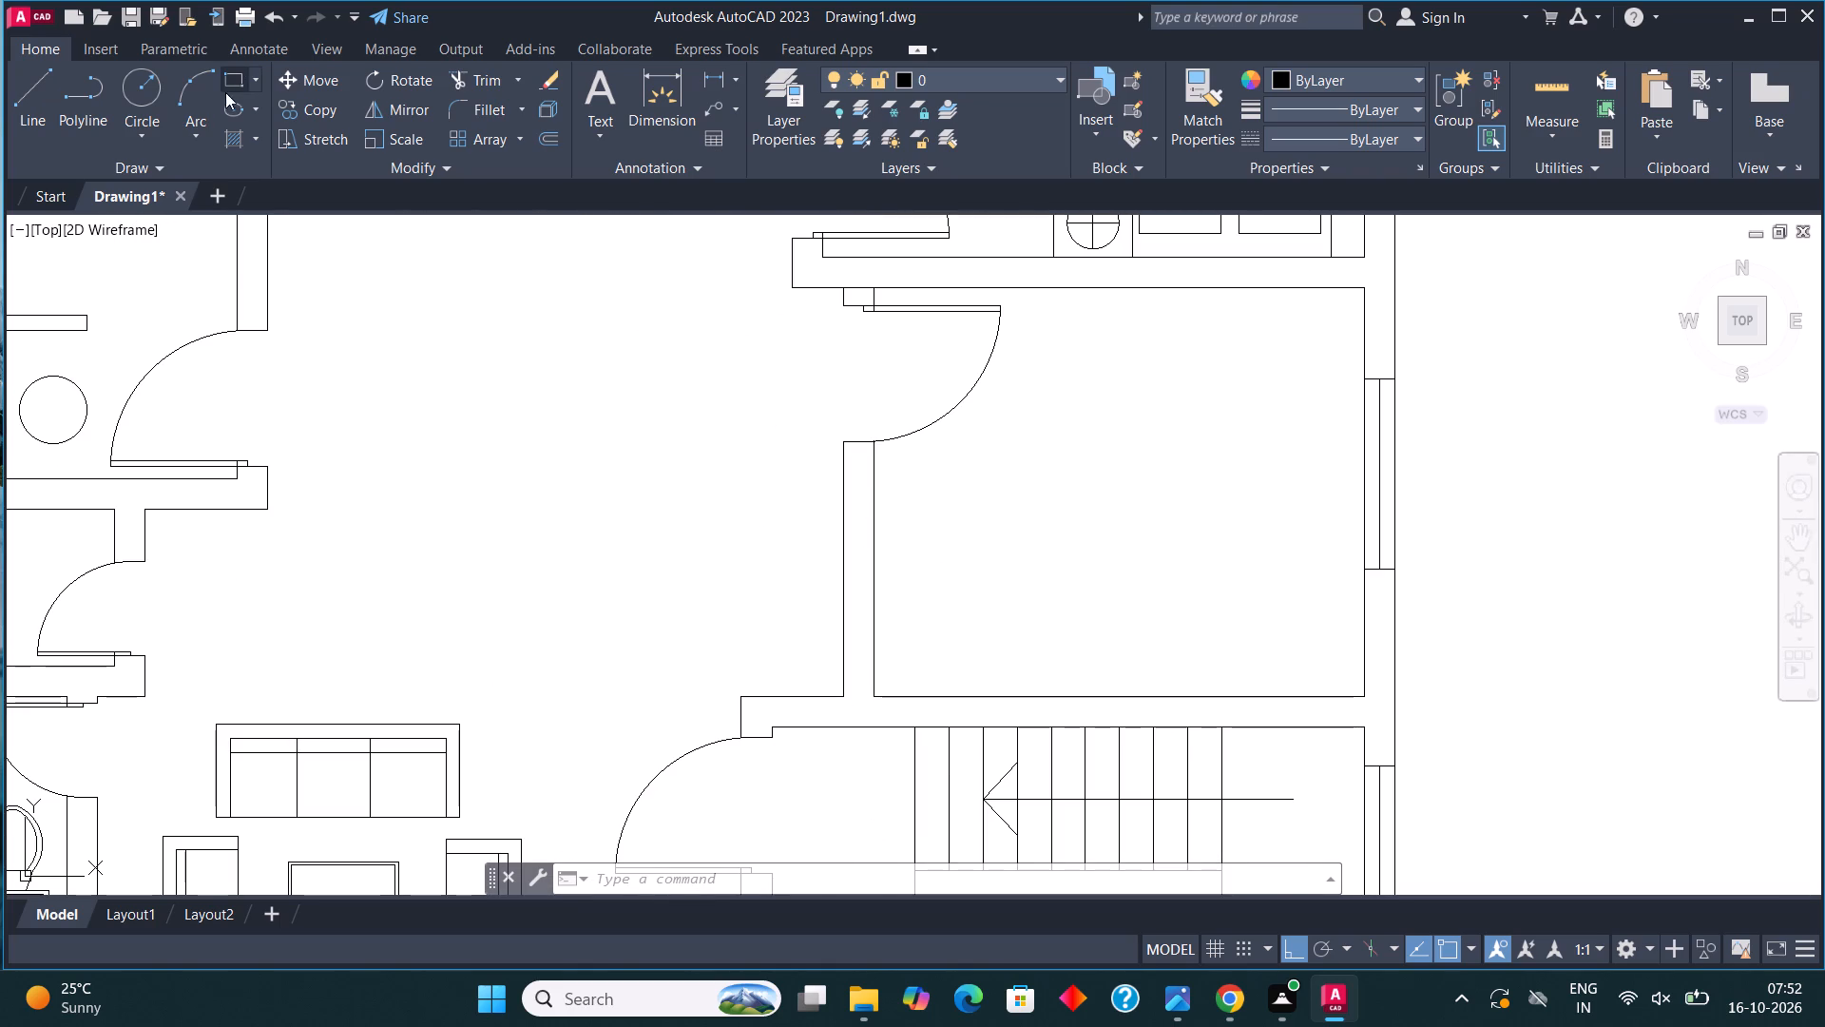
pyautogui.click(221, 80)
pyautogui.click(803, 625)
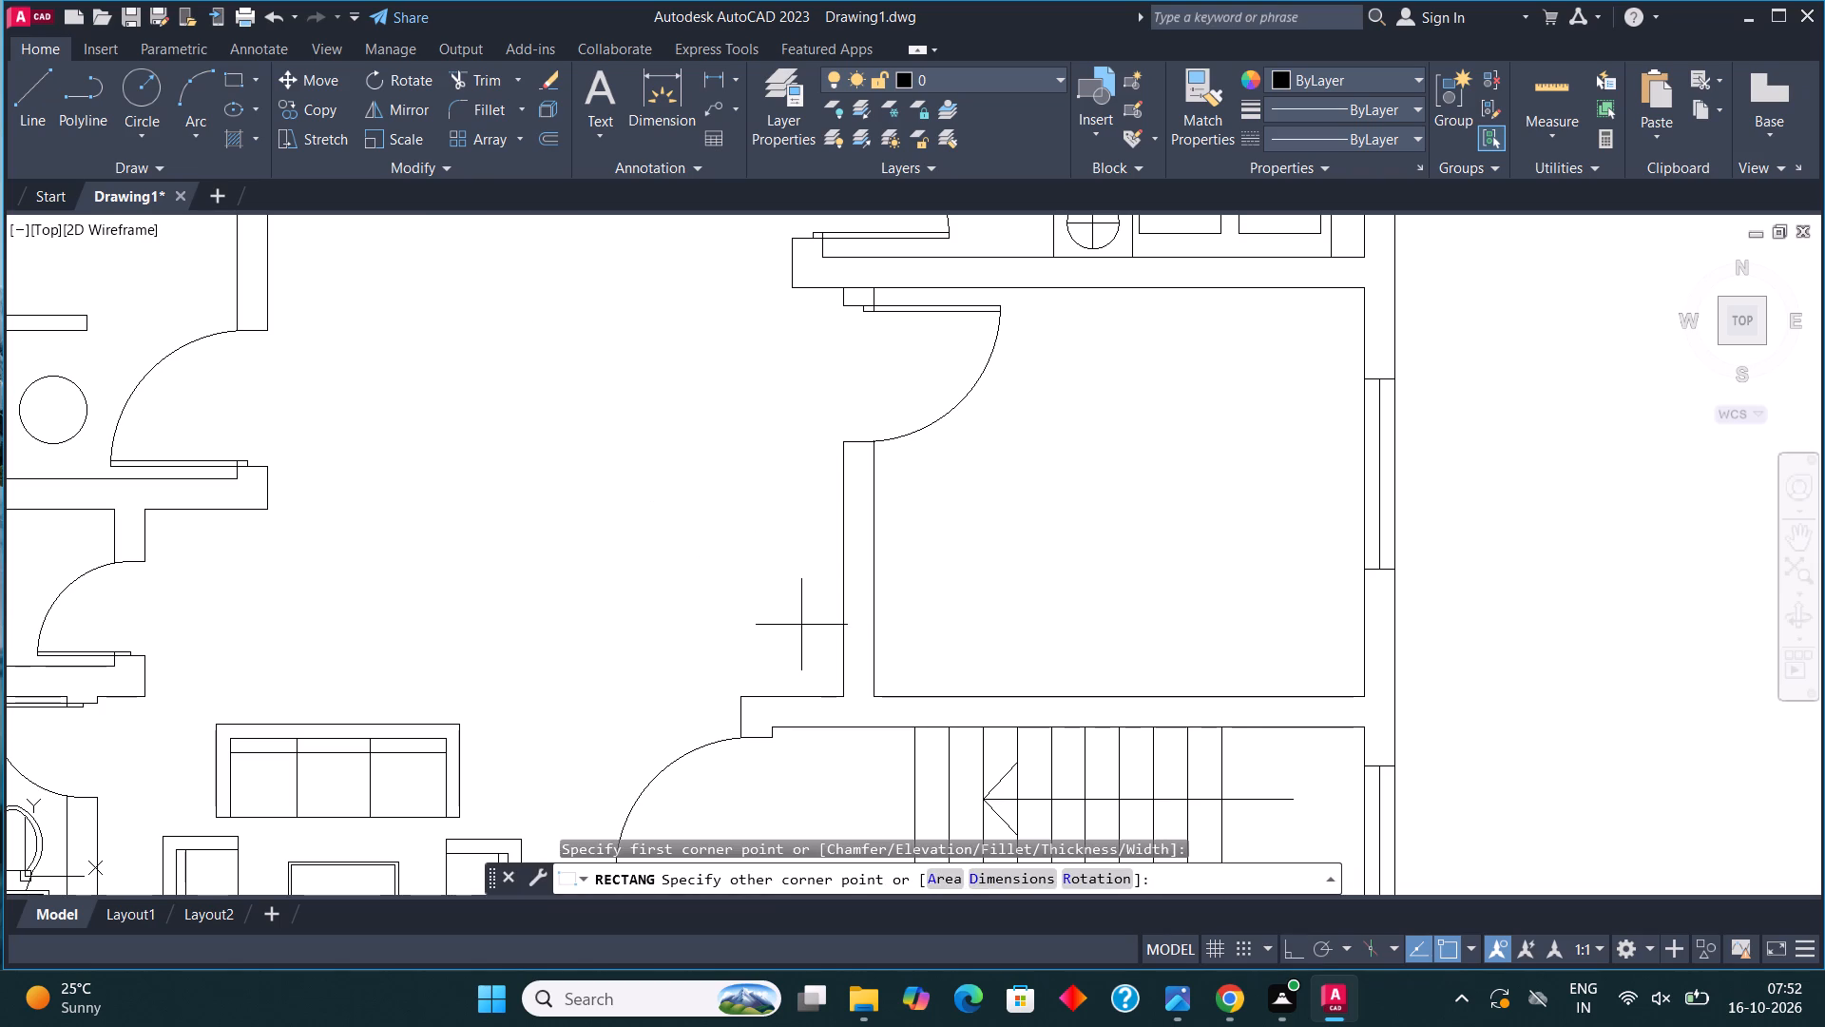
pyautogui.click(673, 501)
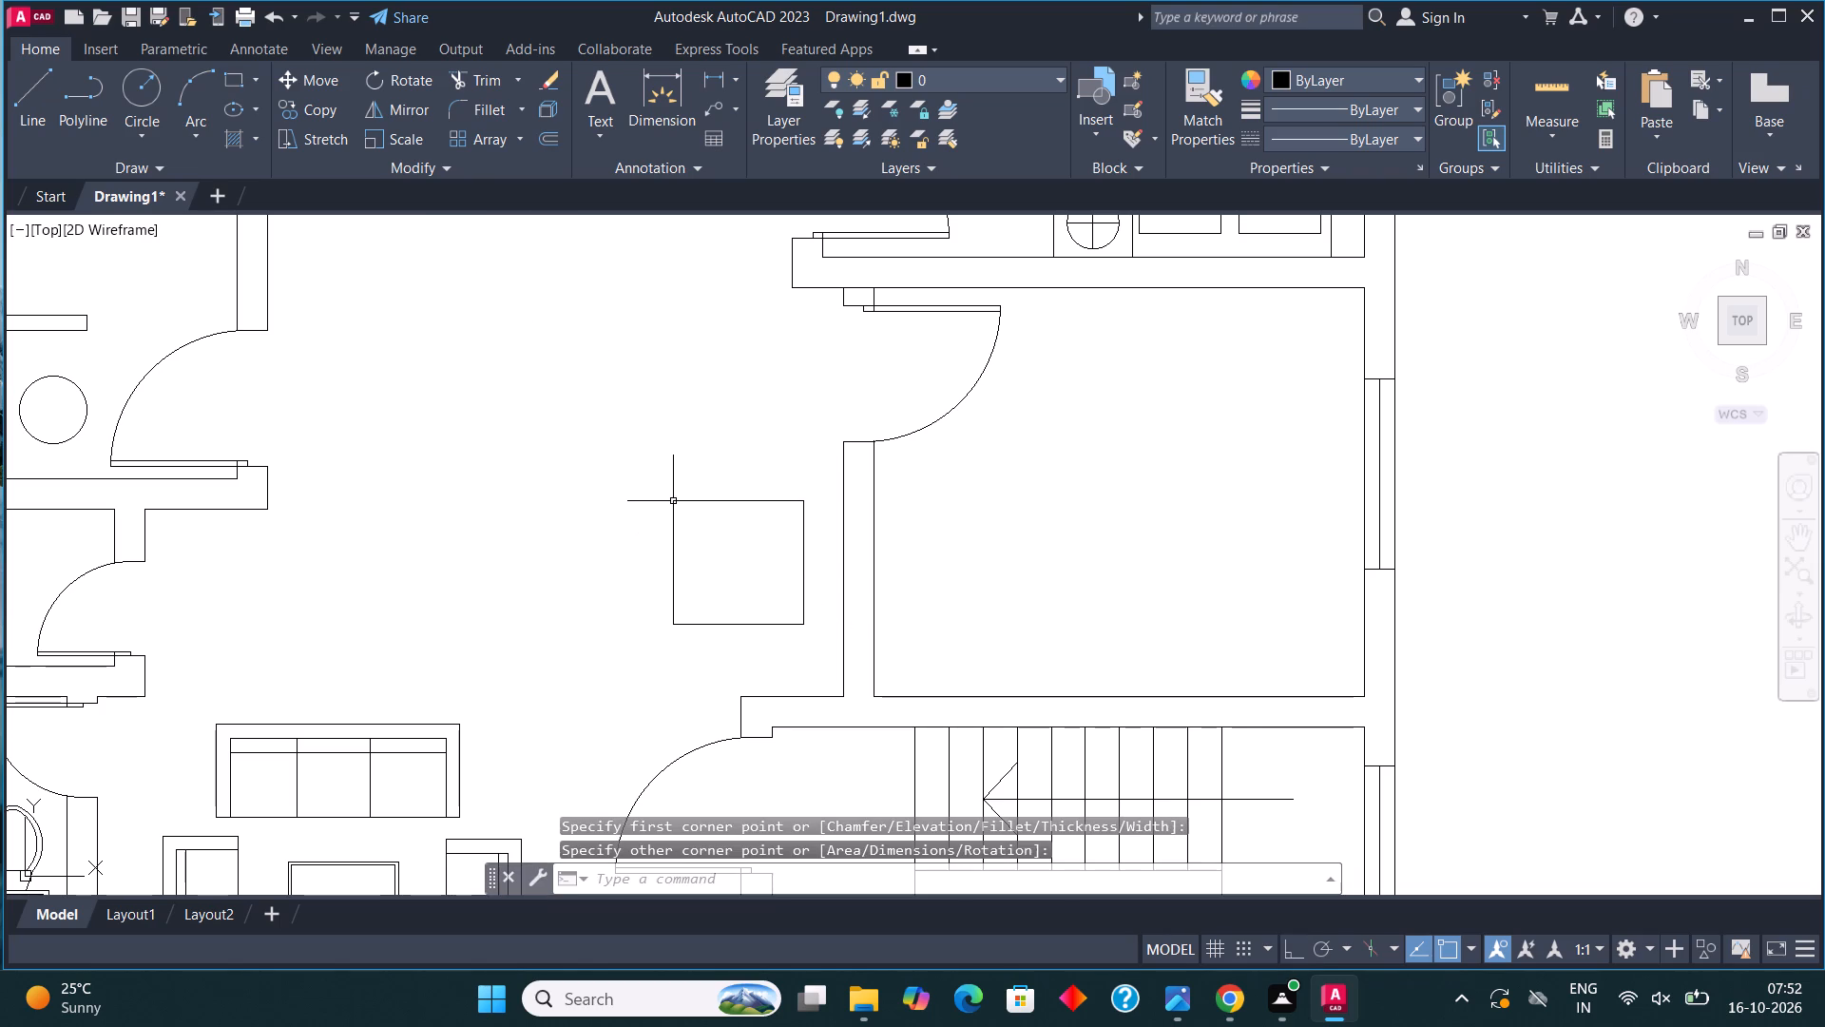
# Draw a vertical line across the square in the open hall, just inside its west edge, from south edge to north edge.
pyautogui.click(45, 87)
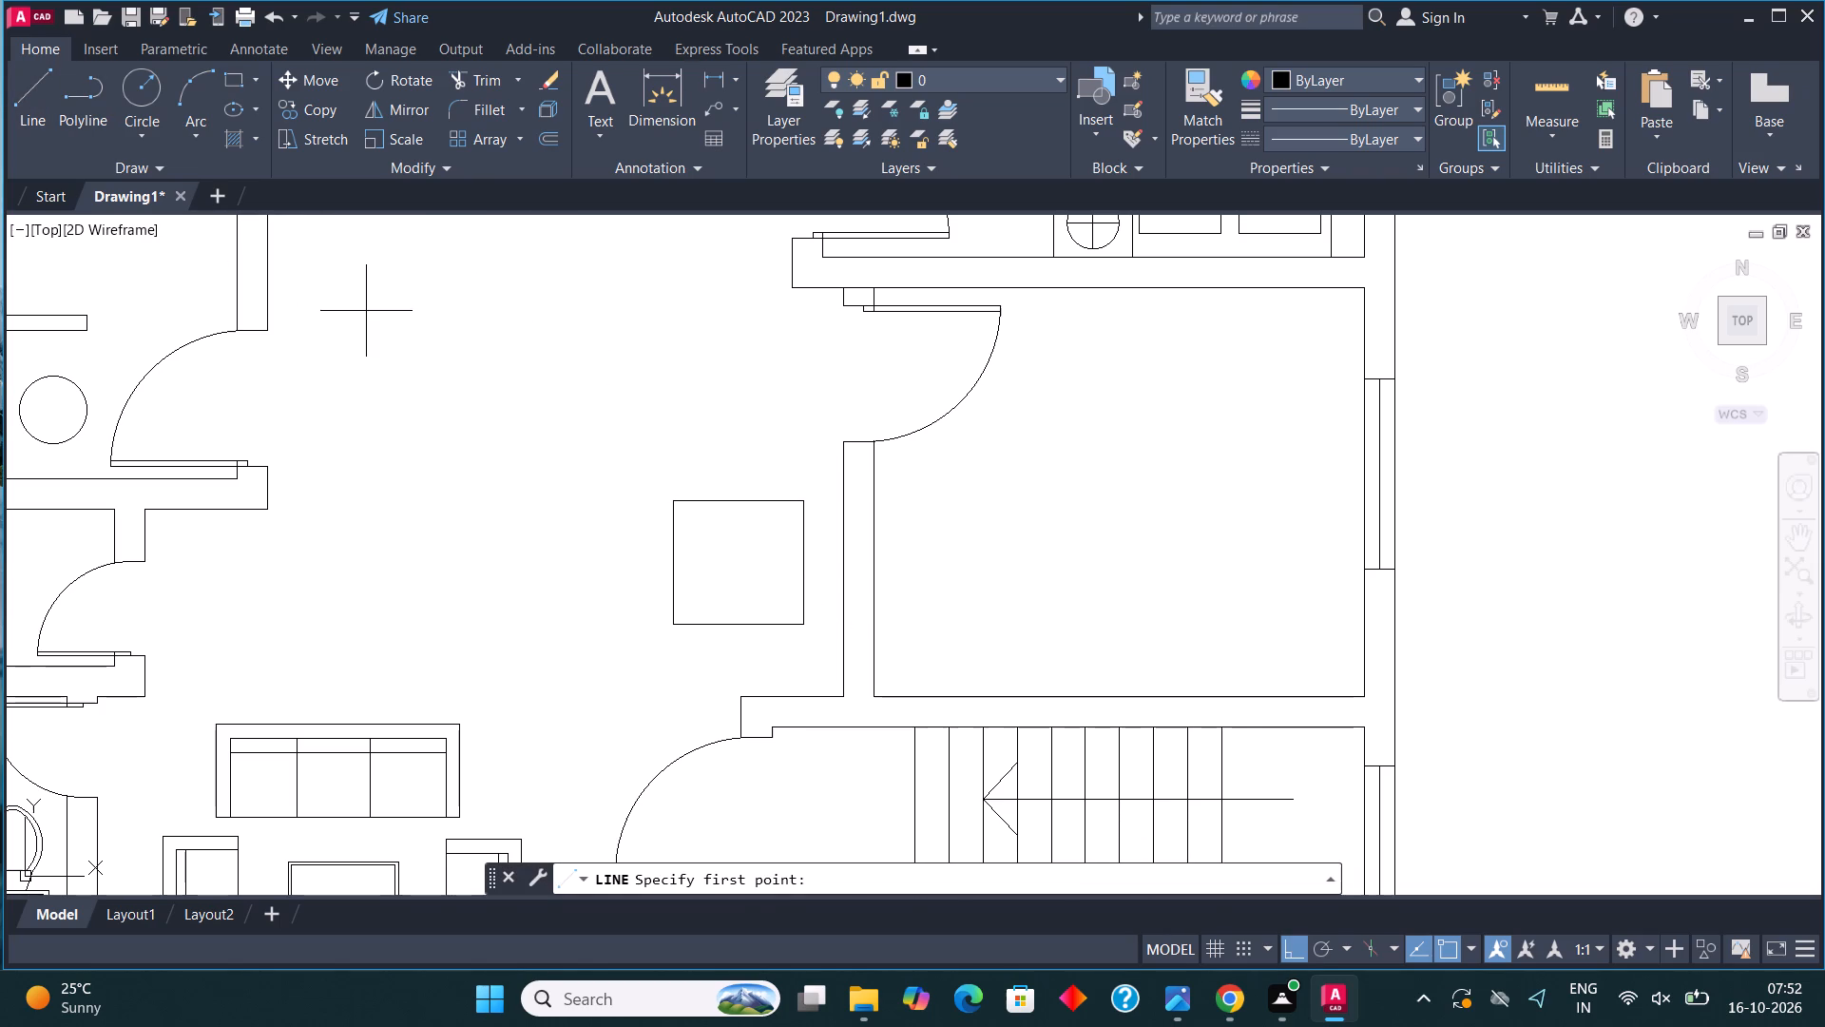
pyautogui.scroll(1, 692, 586)
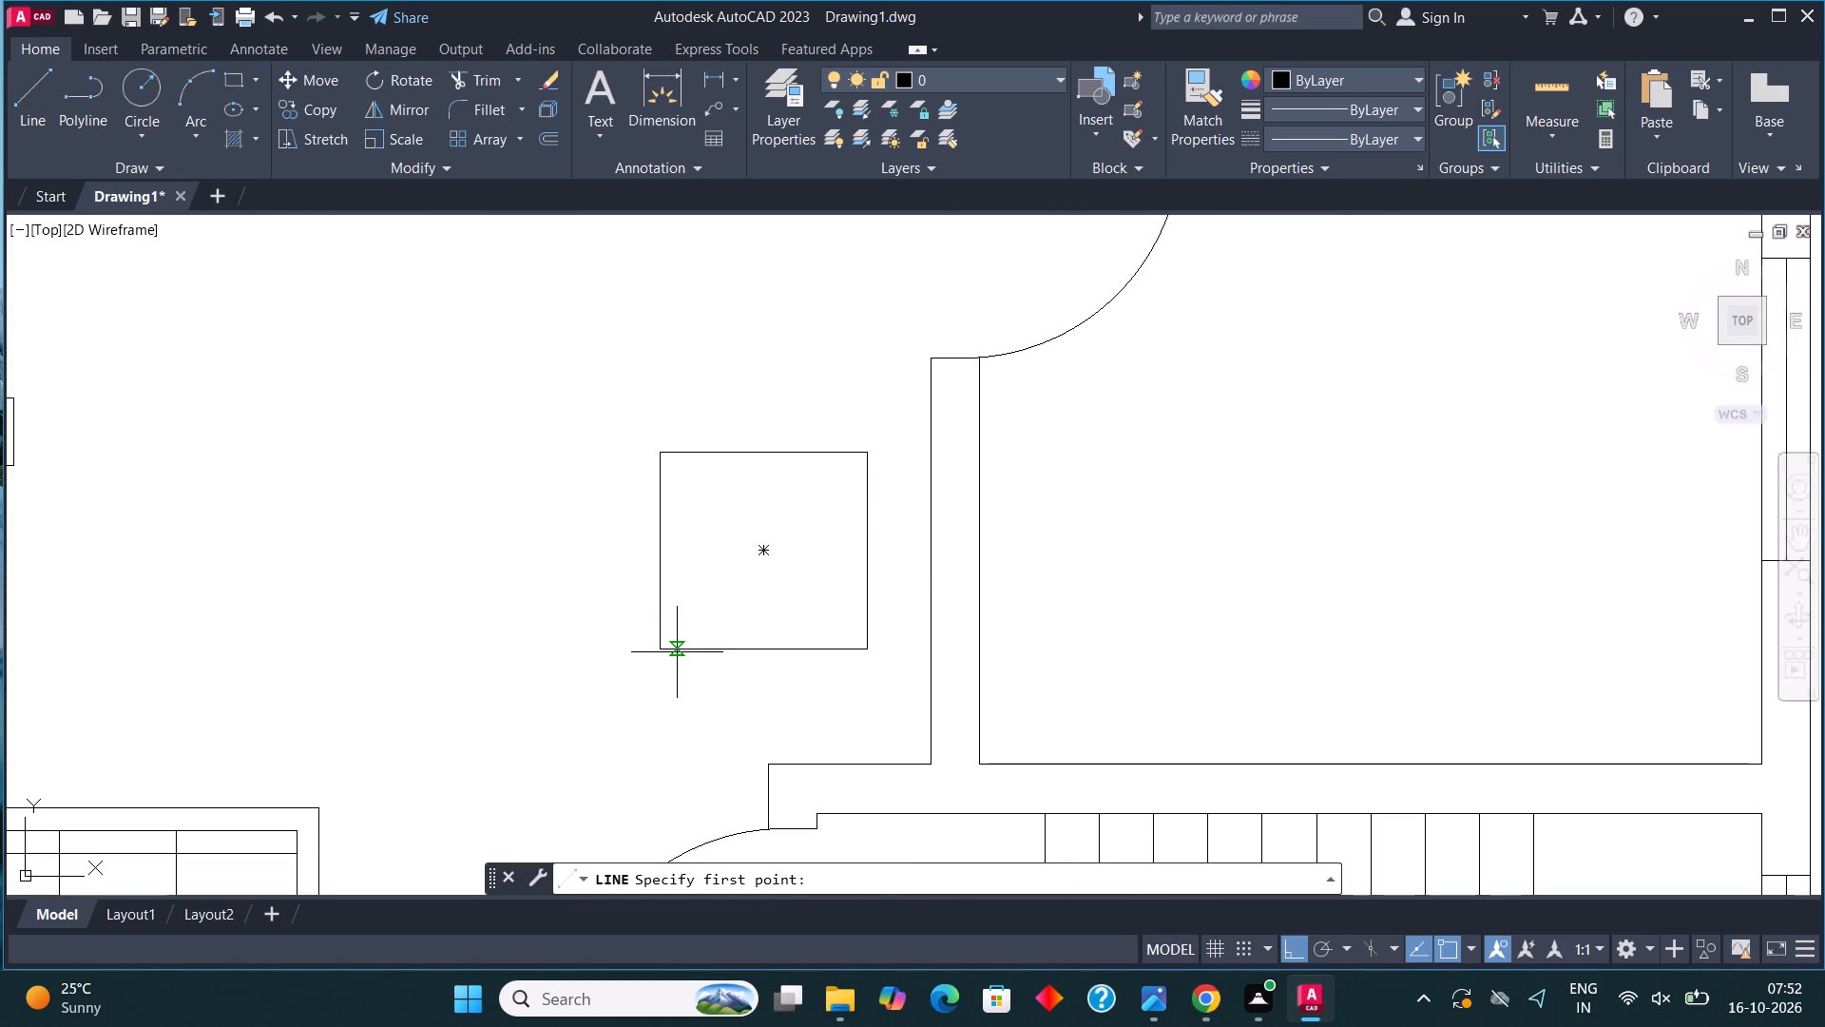
pyautogui.click(677, 652)
pyautogui.click(680, 456)
pyautogui.scroll(-2, 640, 474)
pyautogui.moveTo(652, 483); pyautogui.dragTo(742, 494, button='middle')
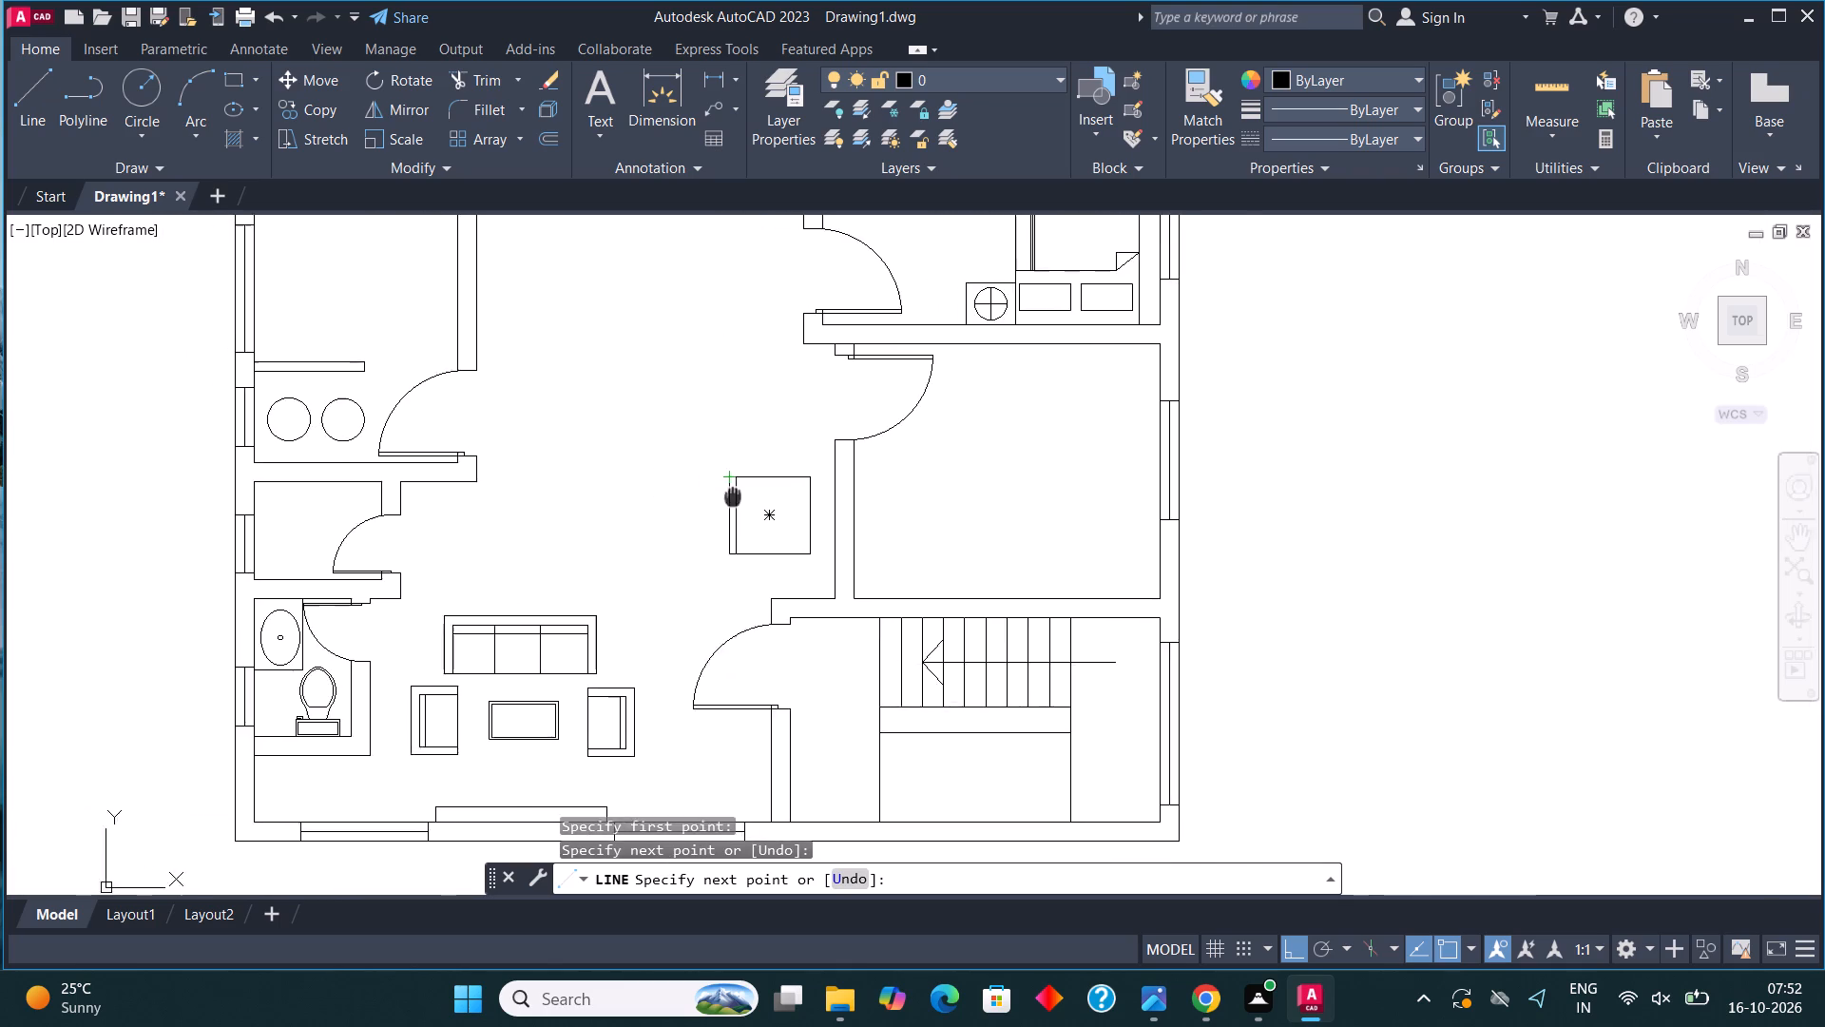
pyautogui.moveTo(742, 494); pyautogui.dragTo(889, 492, button='middle')
pyautogui.press('Escape')
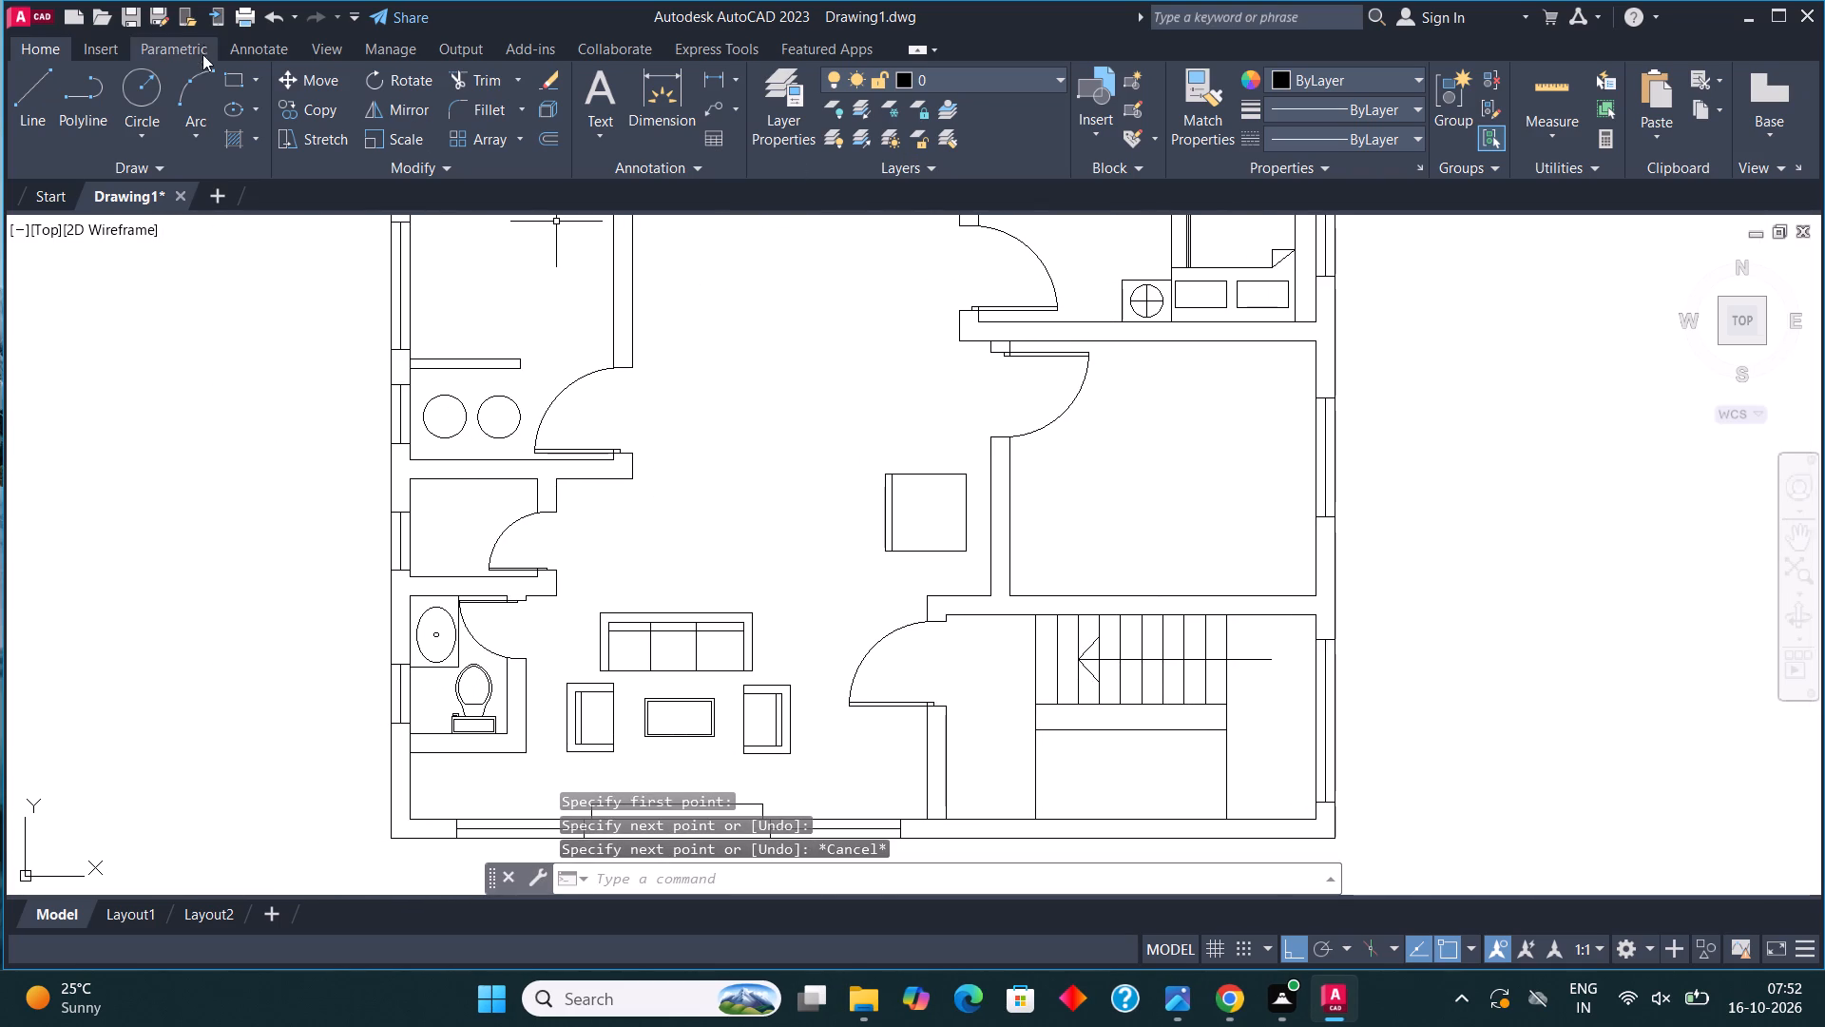
# Draw a tall dining-table rectangle in the open hall, northwest of the square and north of the sofa.
pyautogui.click(234, 82)
pyautogui.moveTo(866, 430); pyautogui.dragTo(897, 536, button='middle')
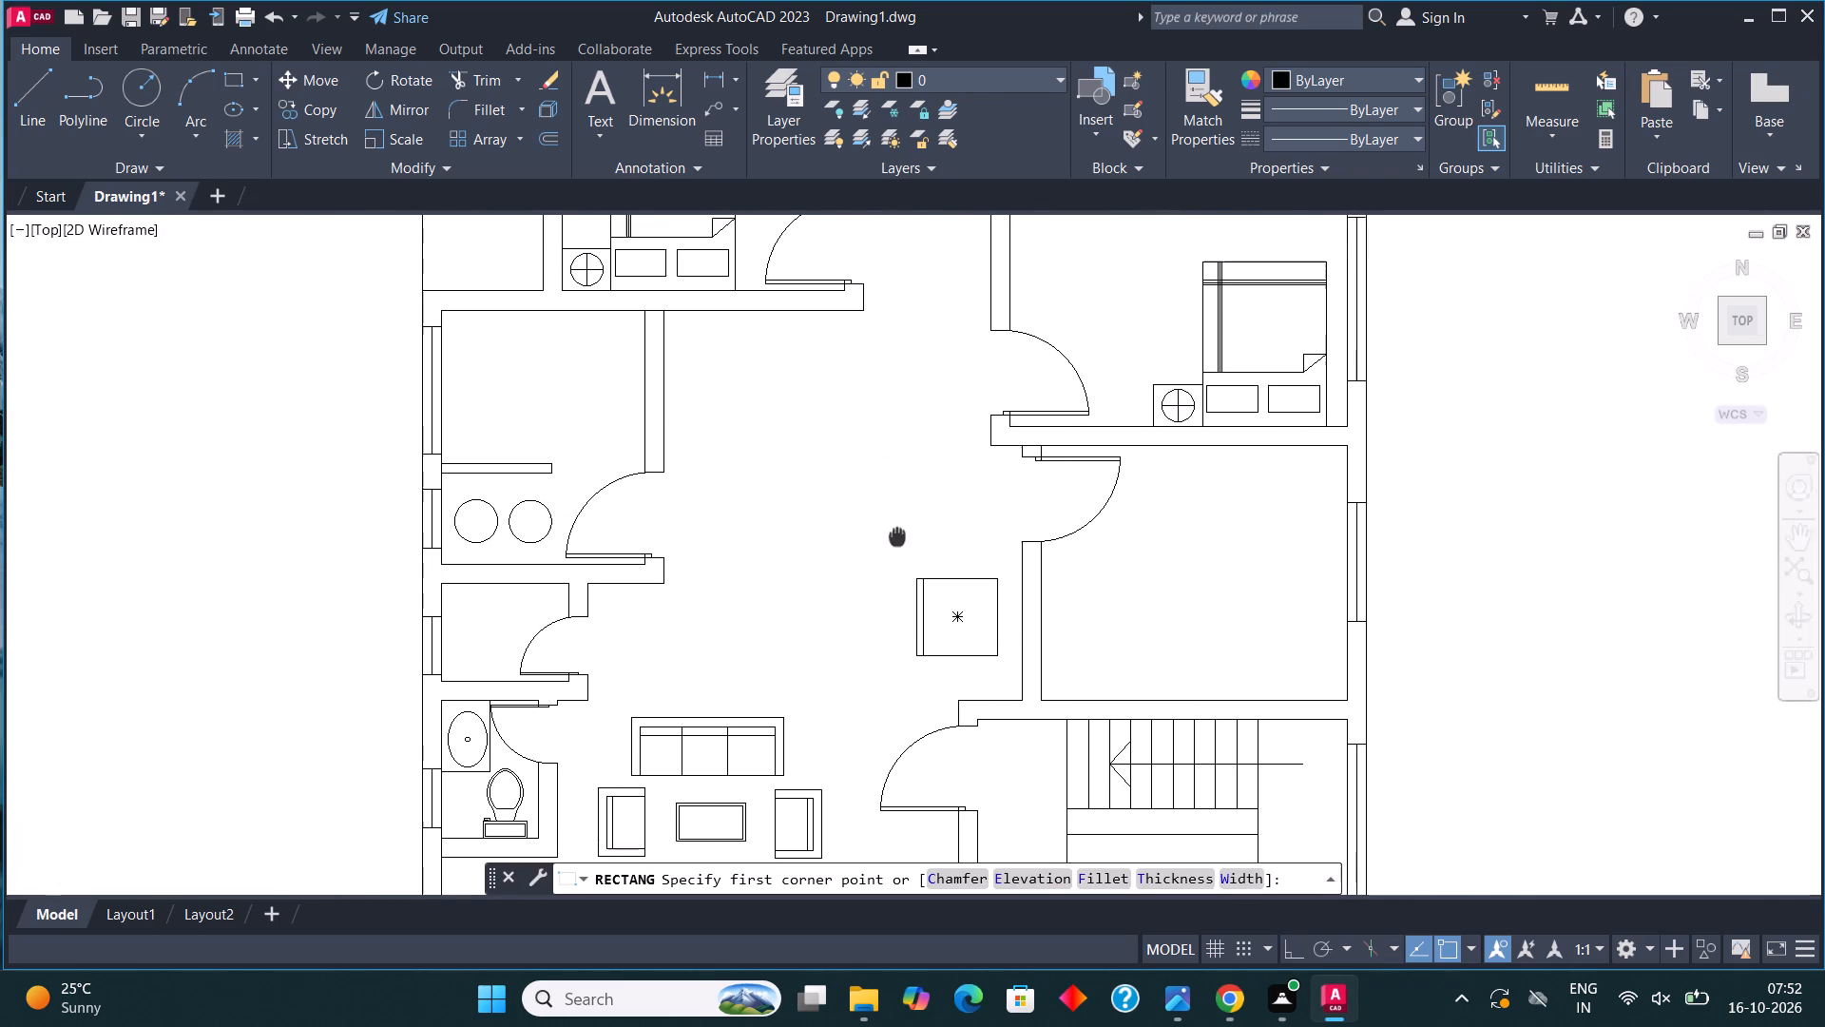
pyautogui.moveTo(897, 536); pyautogui.dragTo(899, 552, button='middle')
pyautogui.click(770, 597)
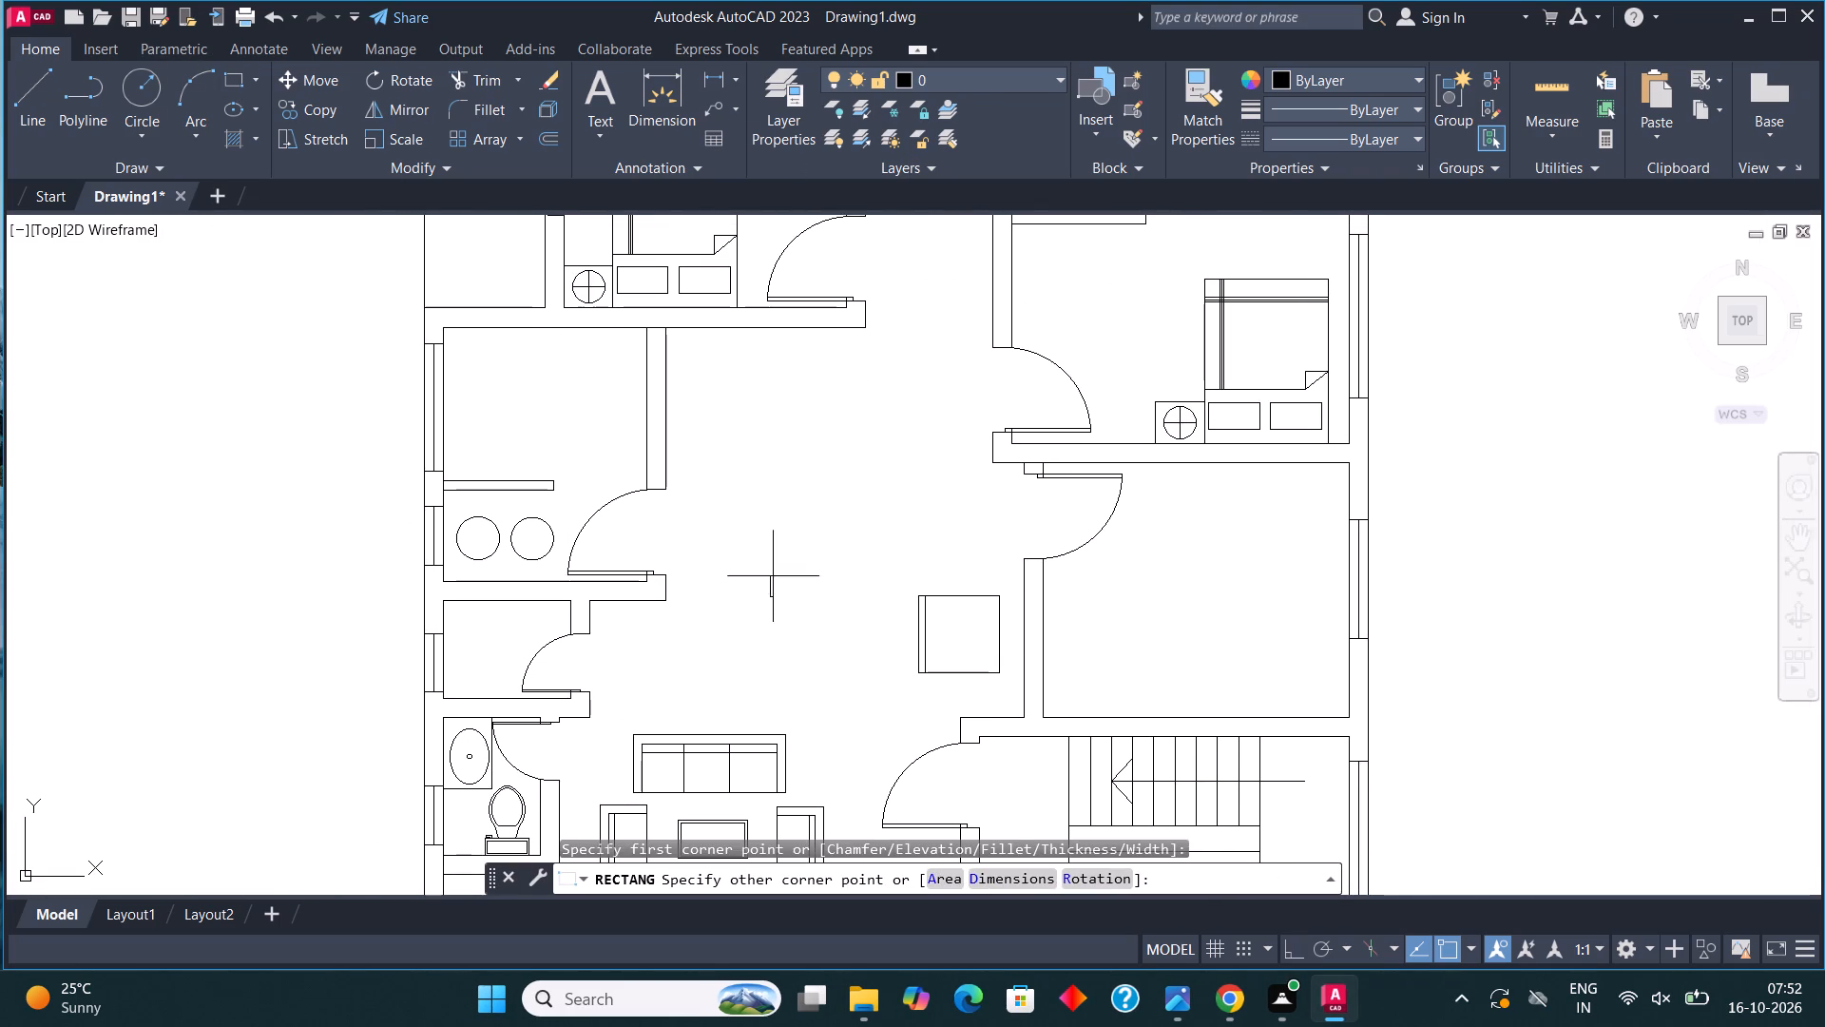
pyautogui.click(855, 457)
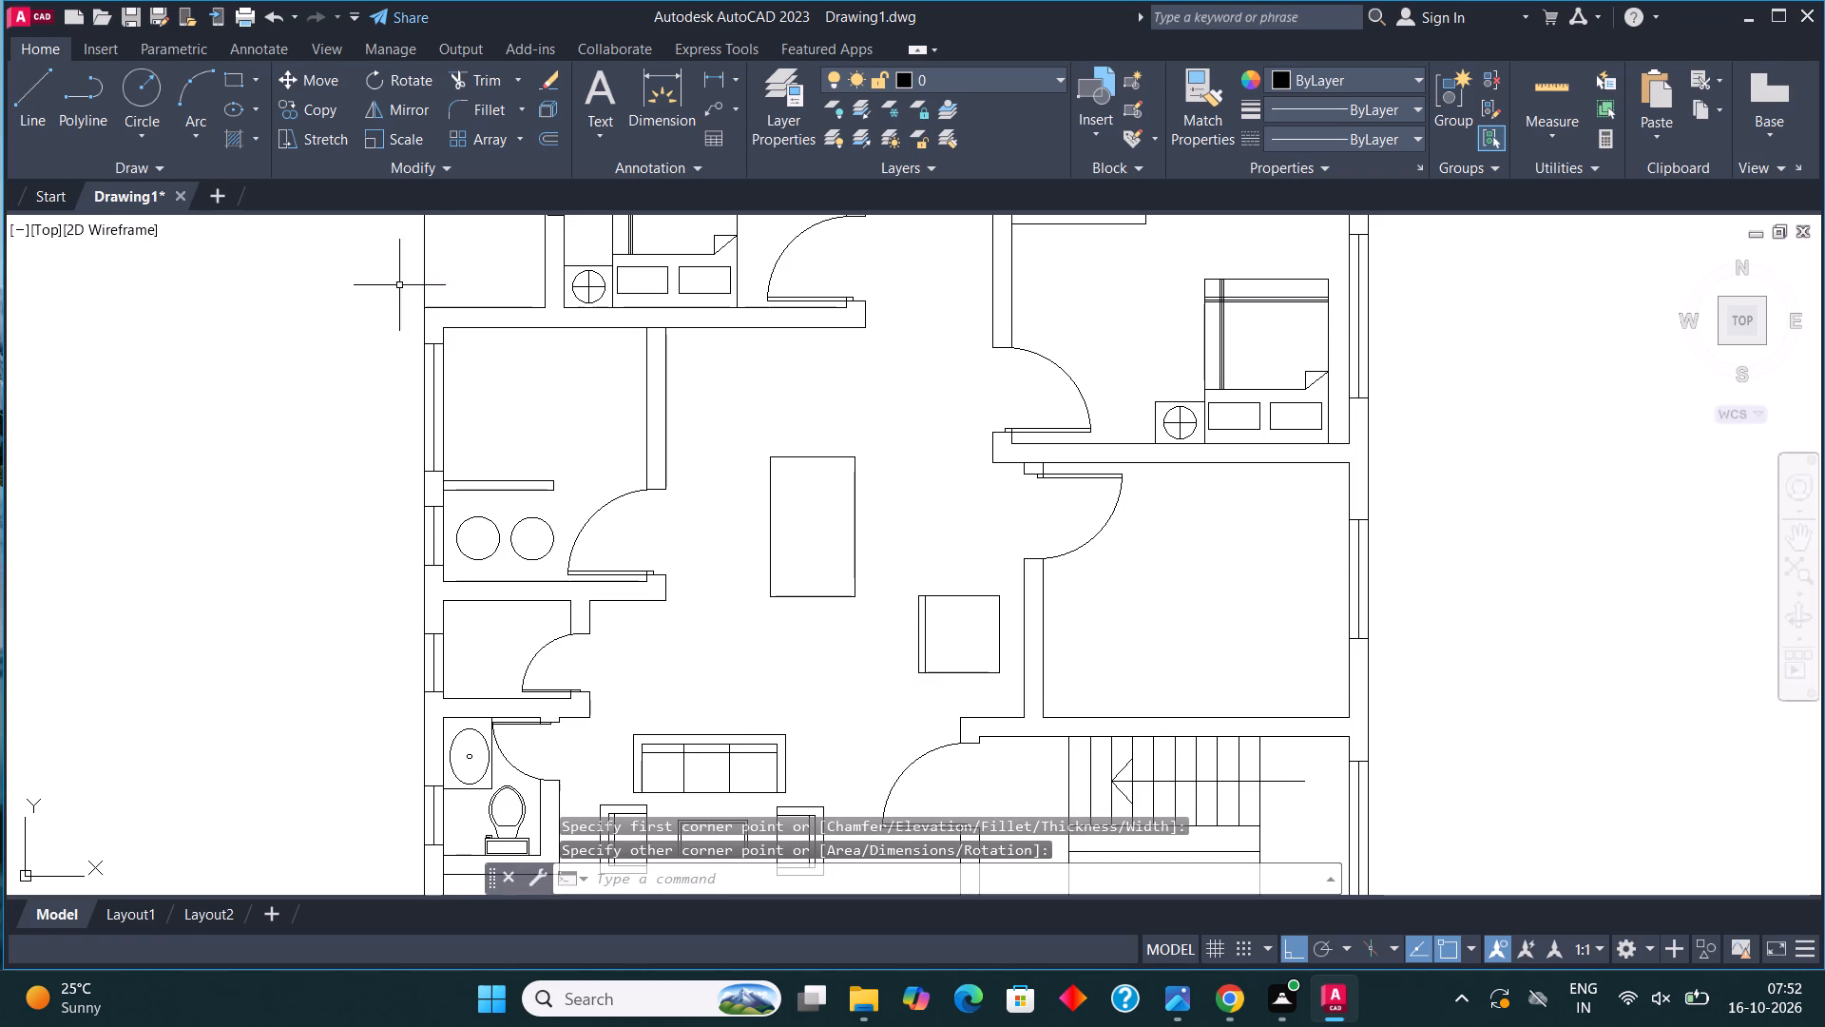
# Draw a small chair-seat rectangle on the table's north edge, roughly centred and narrower than the table.
pyautogui.click(224, 84)
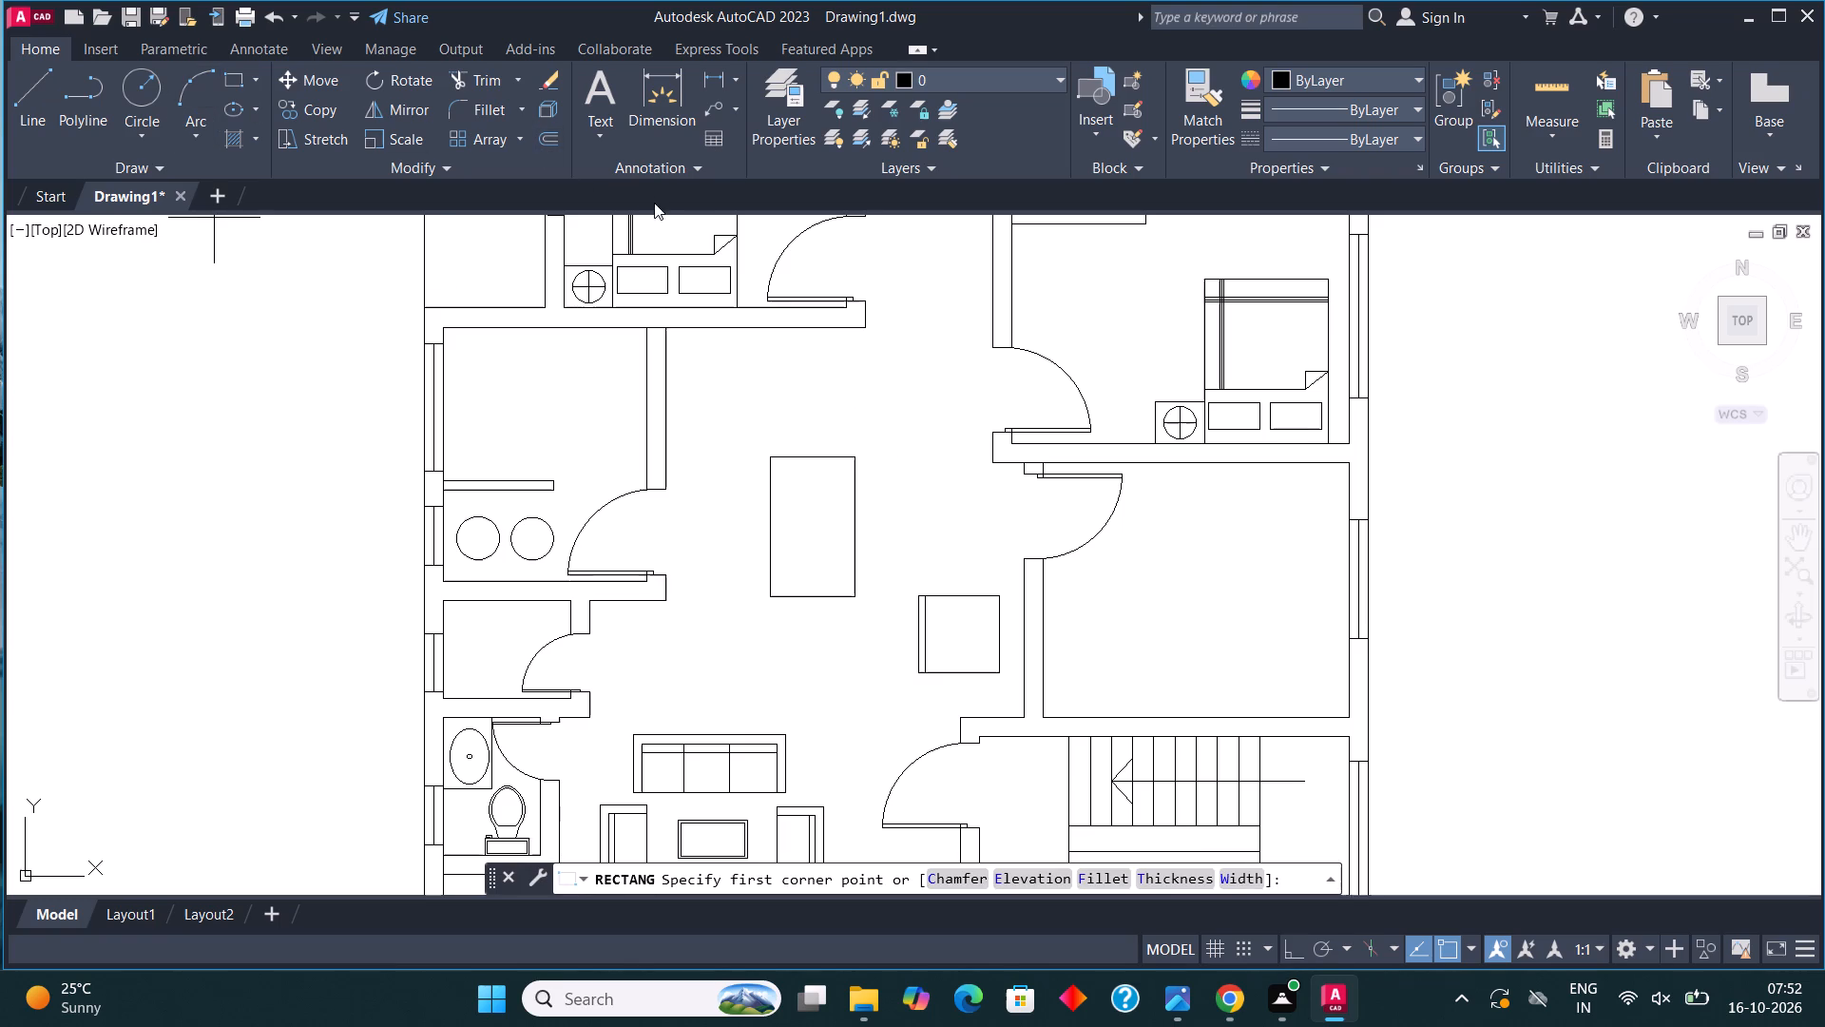
pyautogui.scroll(2, 793, 451)
pyautogui.click(779, 459)
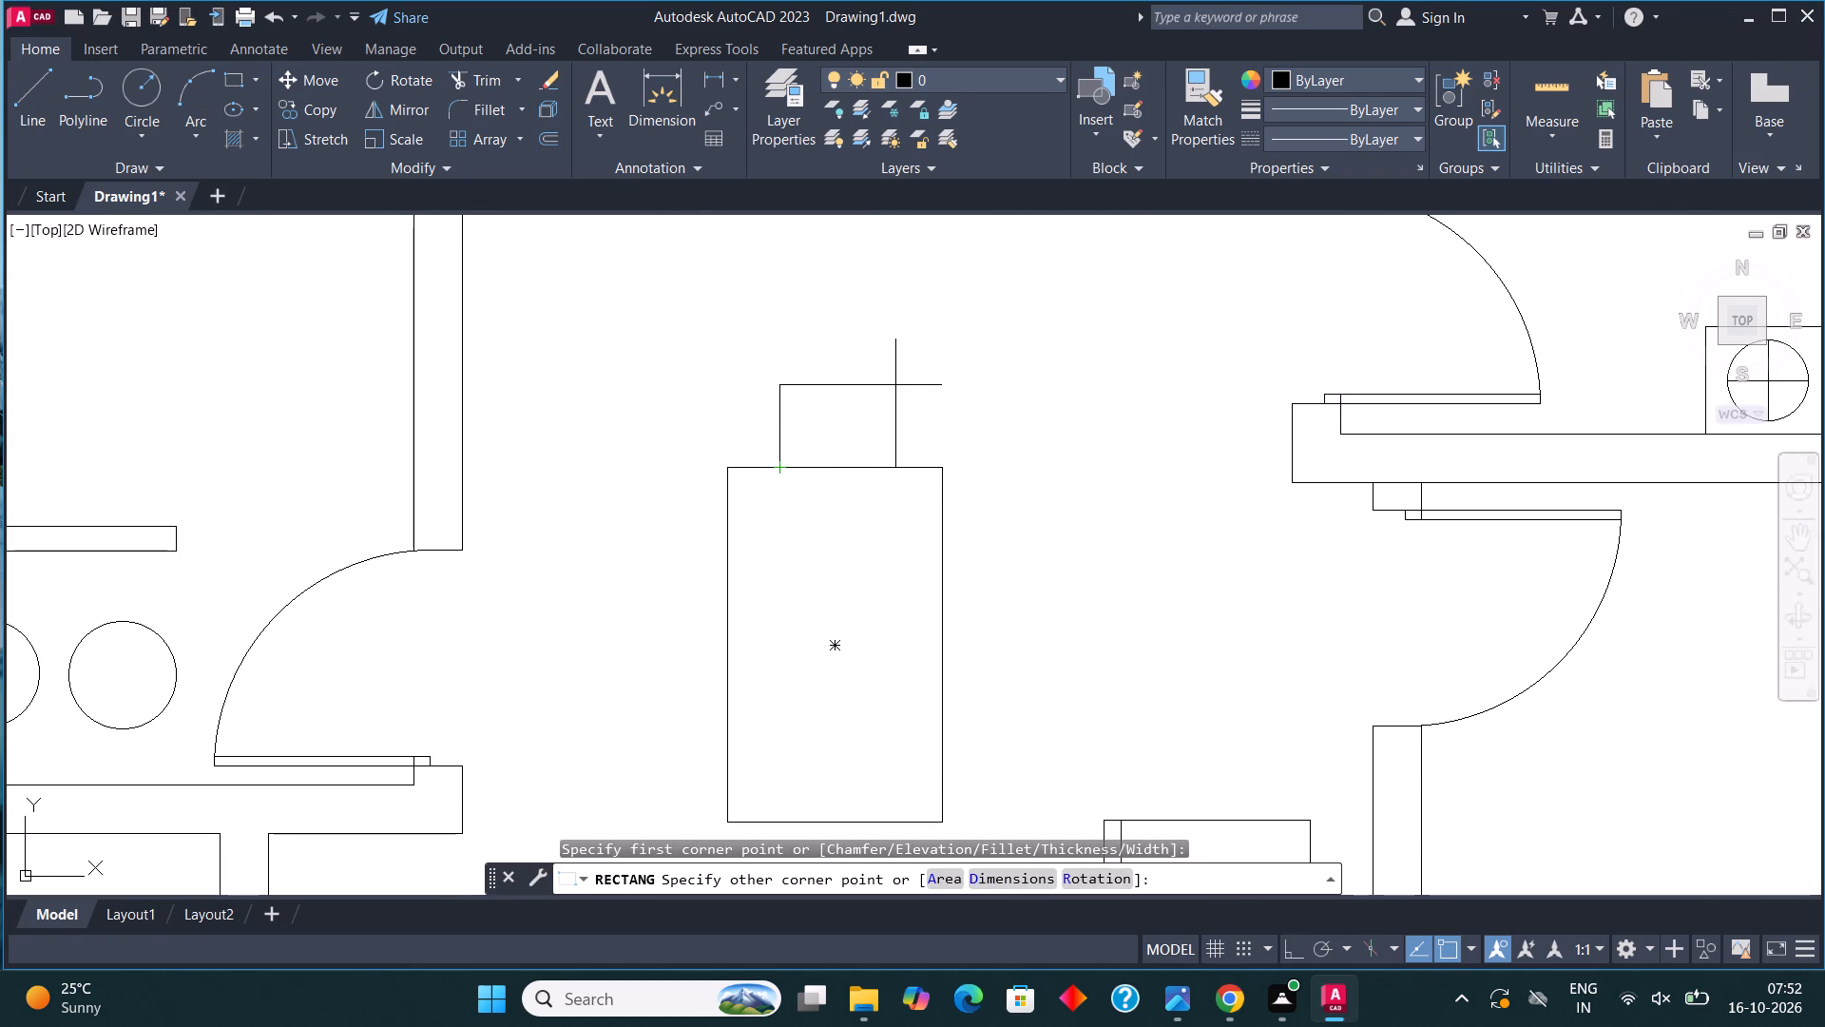
pyautogui.click(895, 386)
# Draw a line outline around the seat's west, north and east sides, starting at its southwest corner and ending on the table's north edge.
pyautogui.click(23, 90)
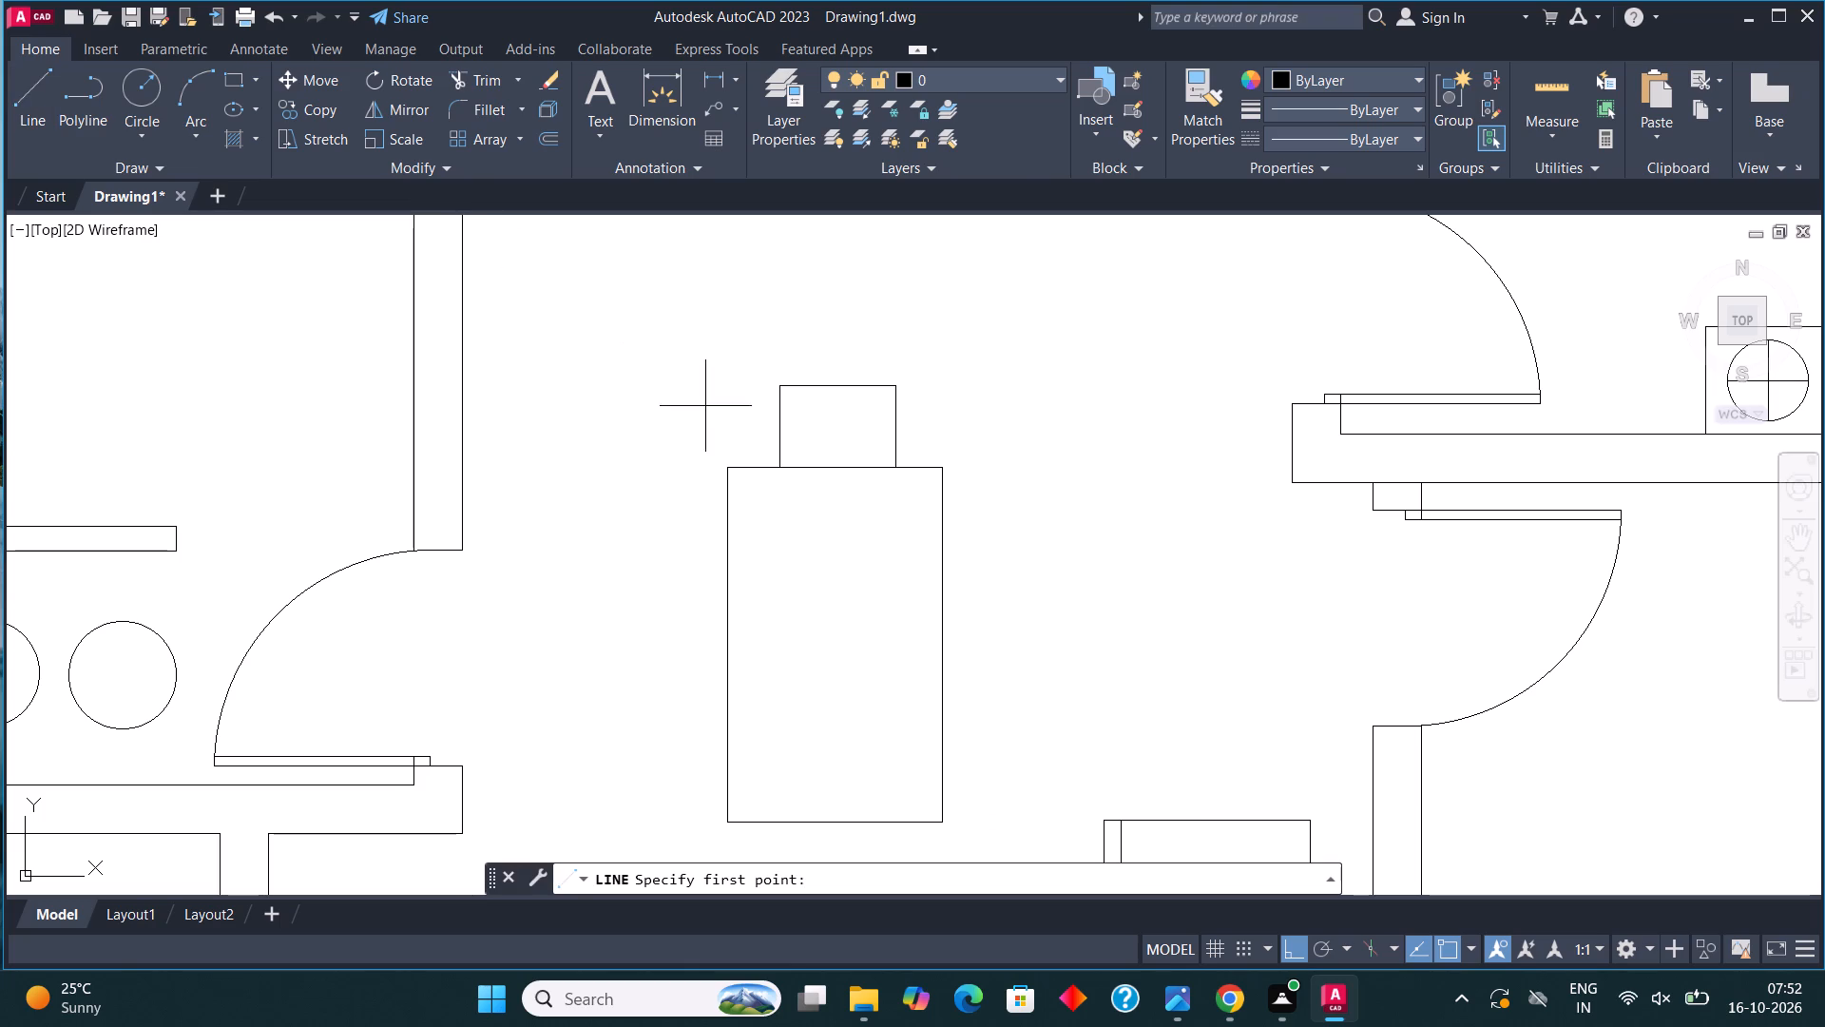
pyautogui.click(776, 465)
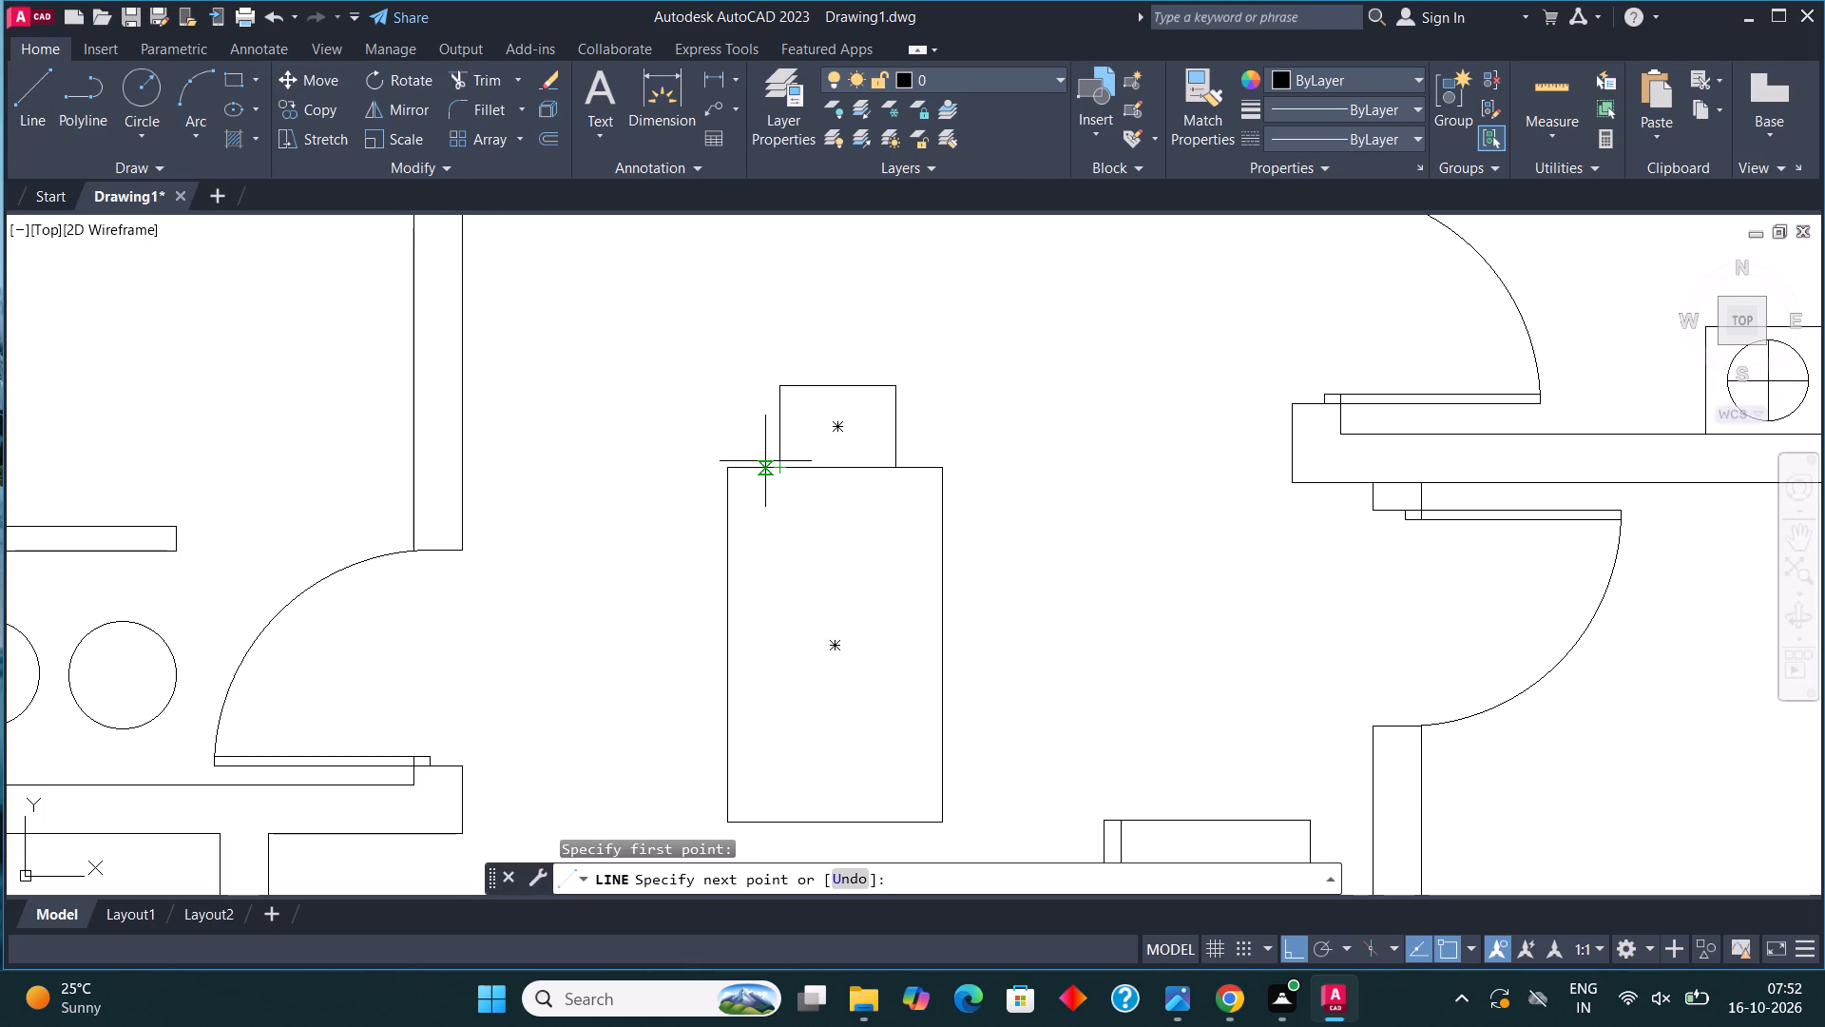
pyautogui.scroll(4, 765, 461)
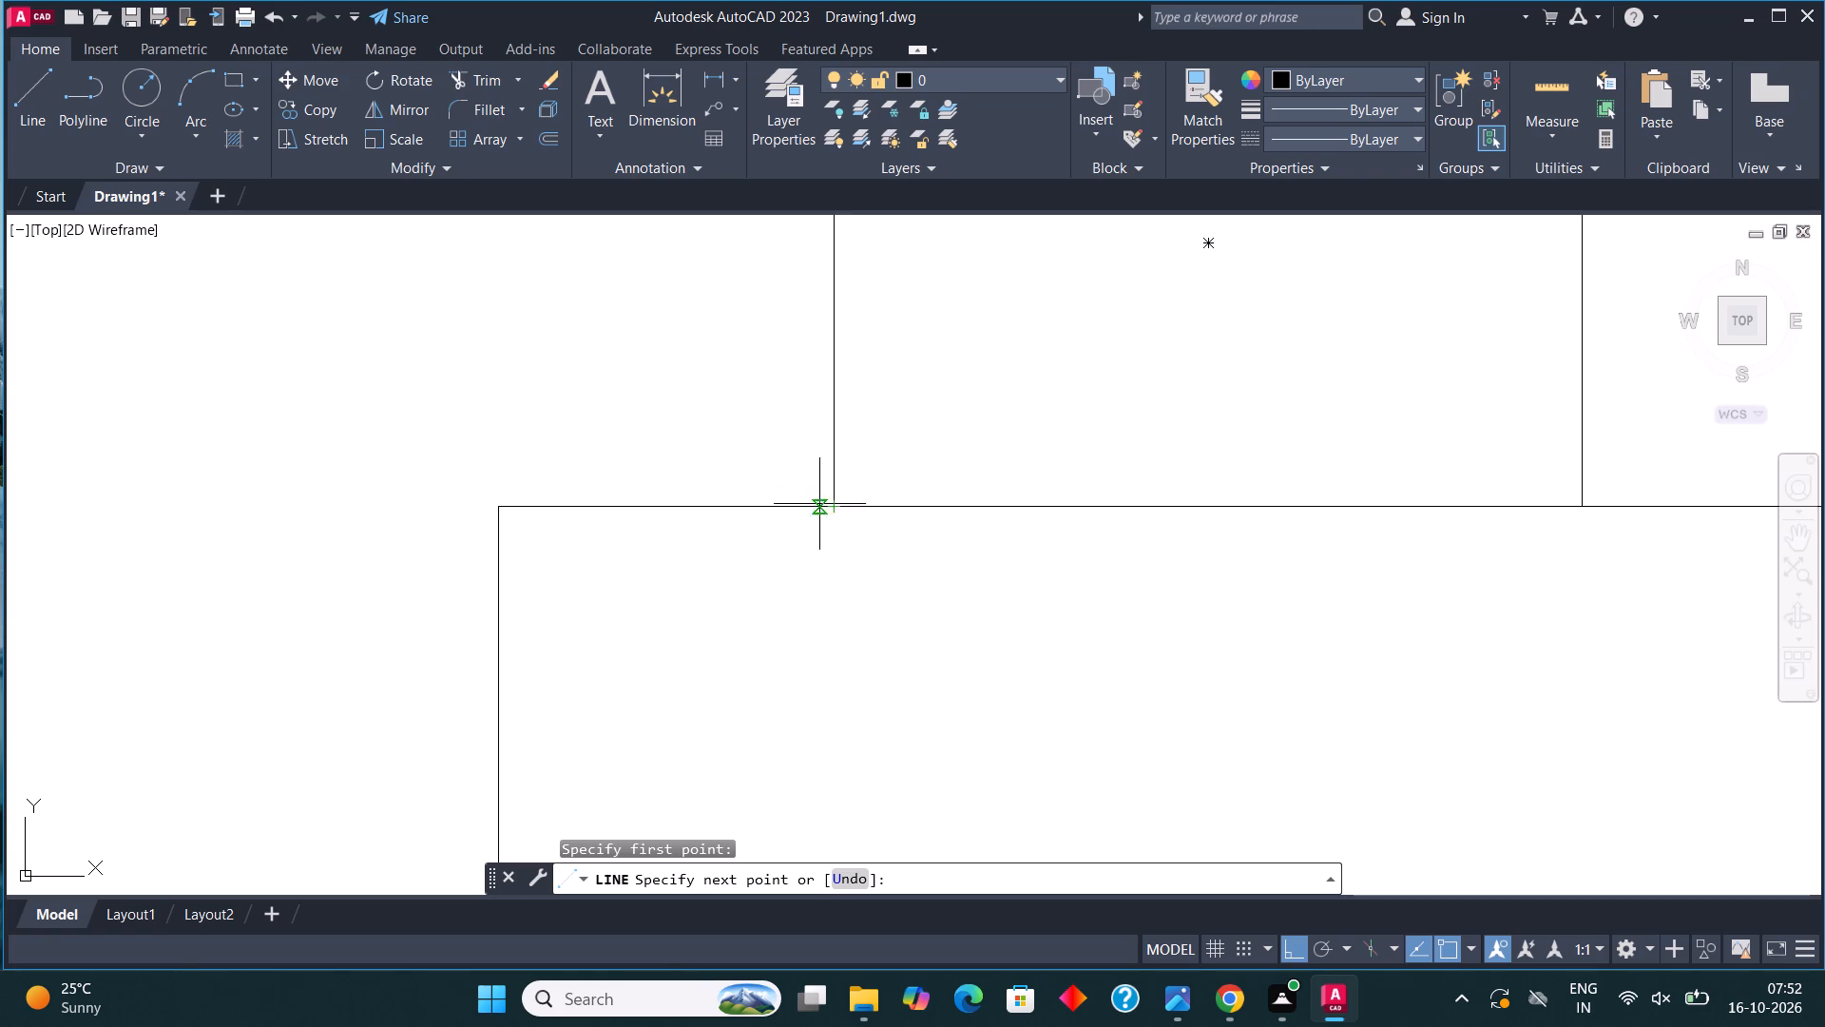
pyautogui.click(764, 496)
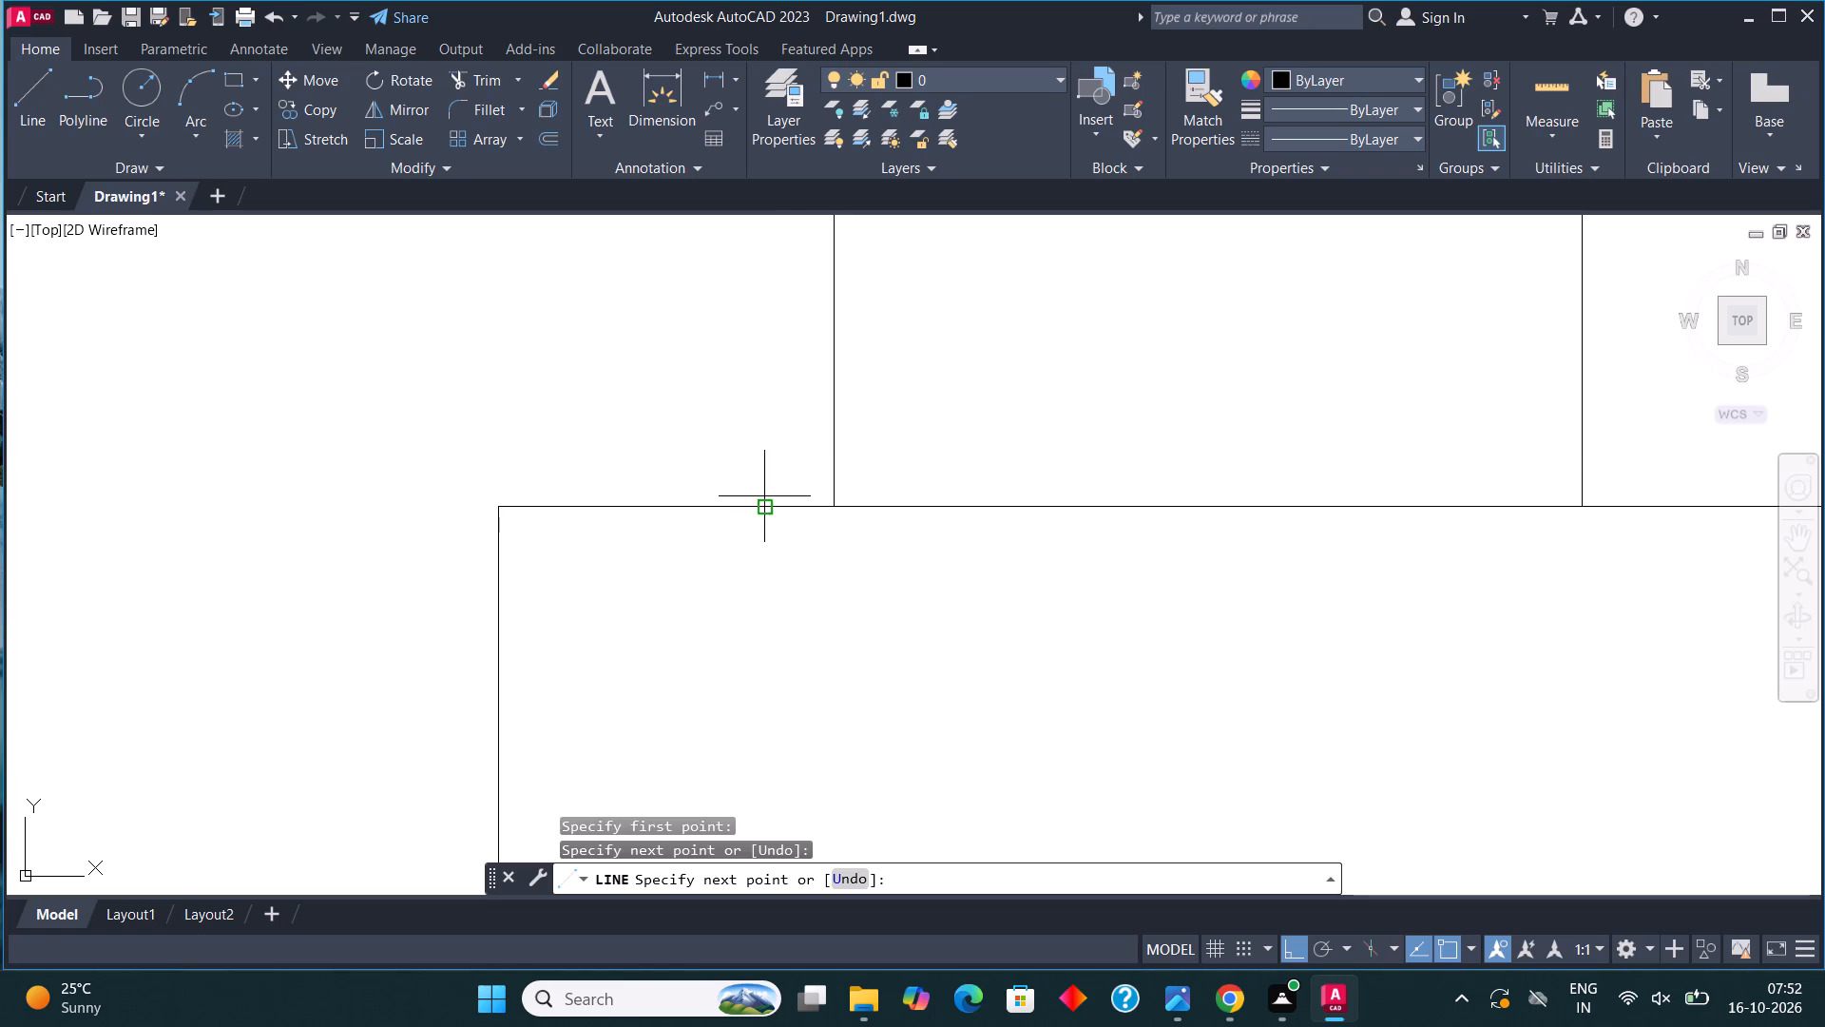
pyautogui.scroll(-3, 764, 496)
pyautogui.scroll(1, 759, 356)
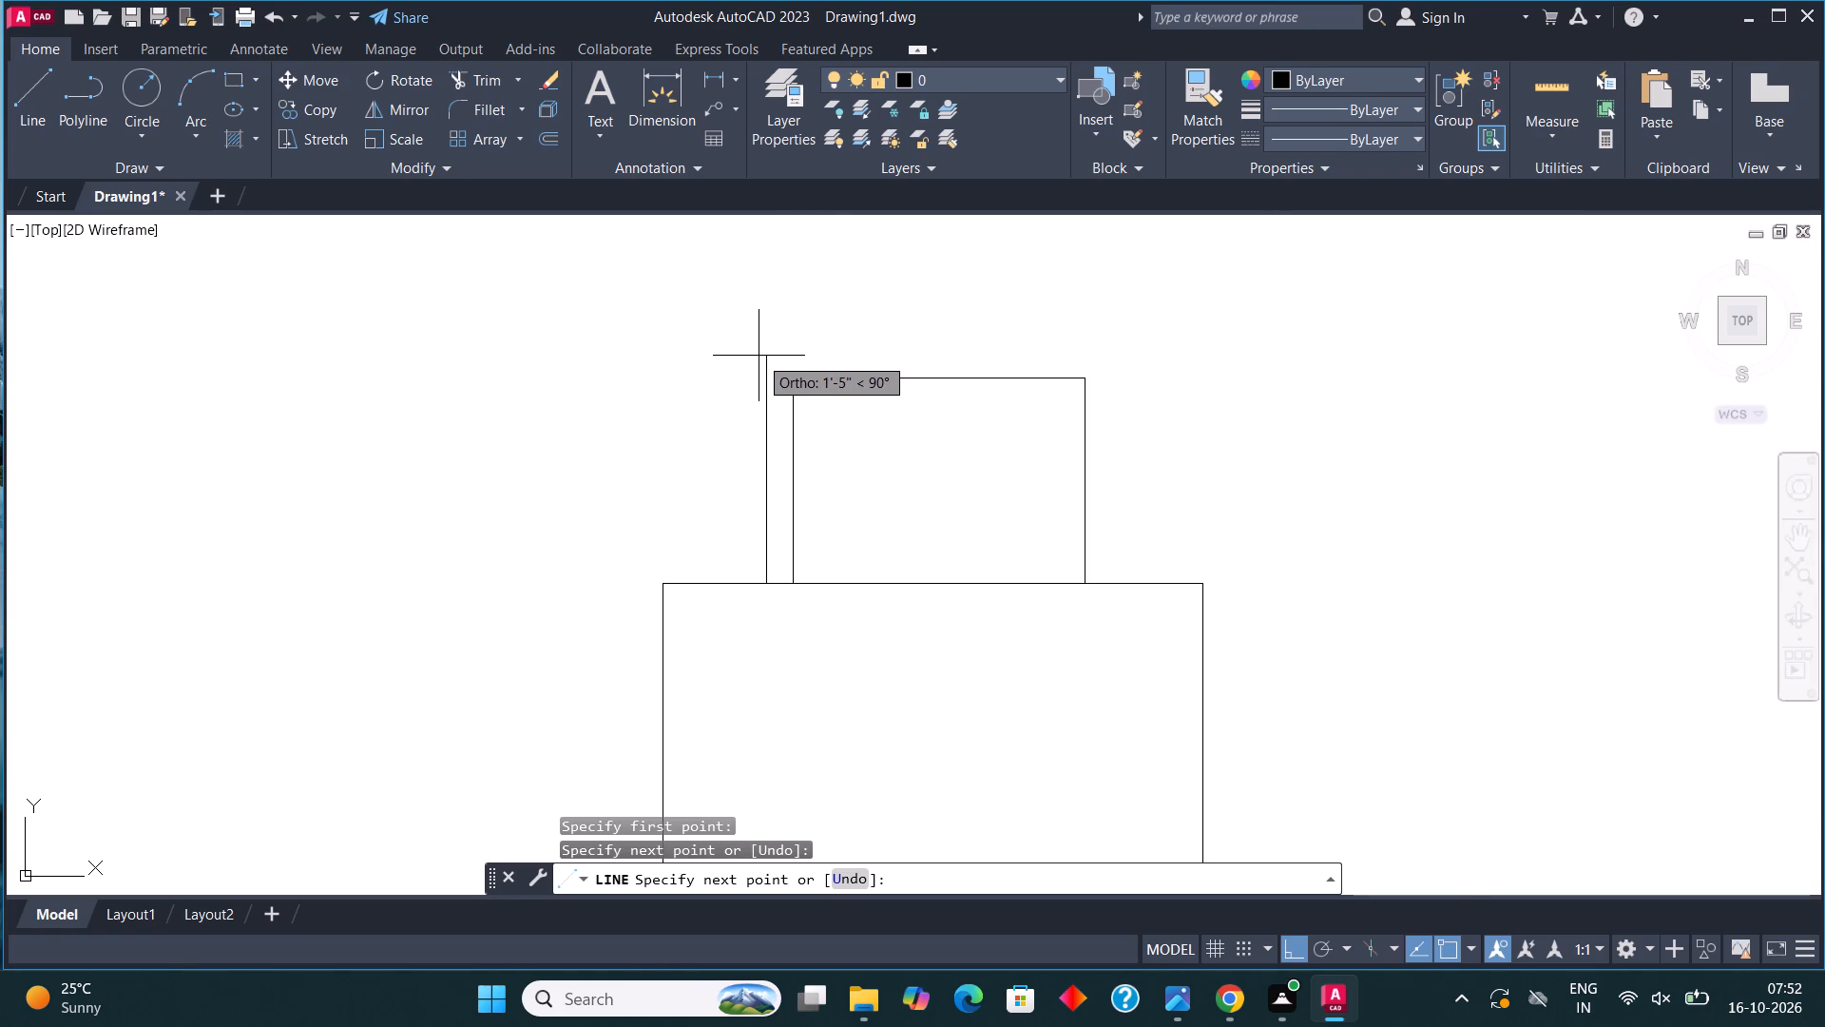
pyautogui.scroll(1, 759, 356)
pyautogui.click(768, 367)
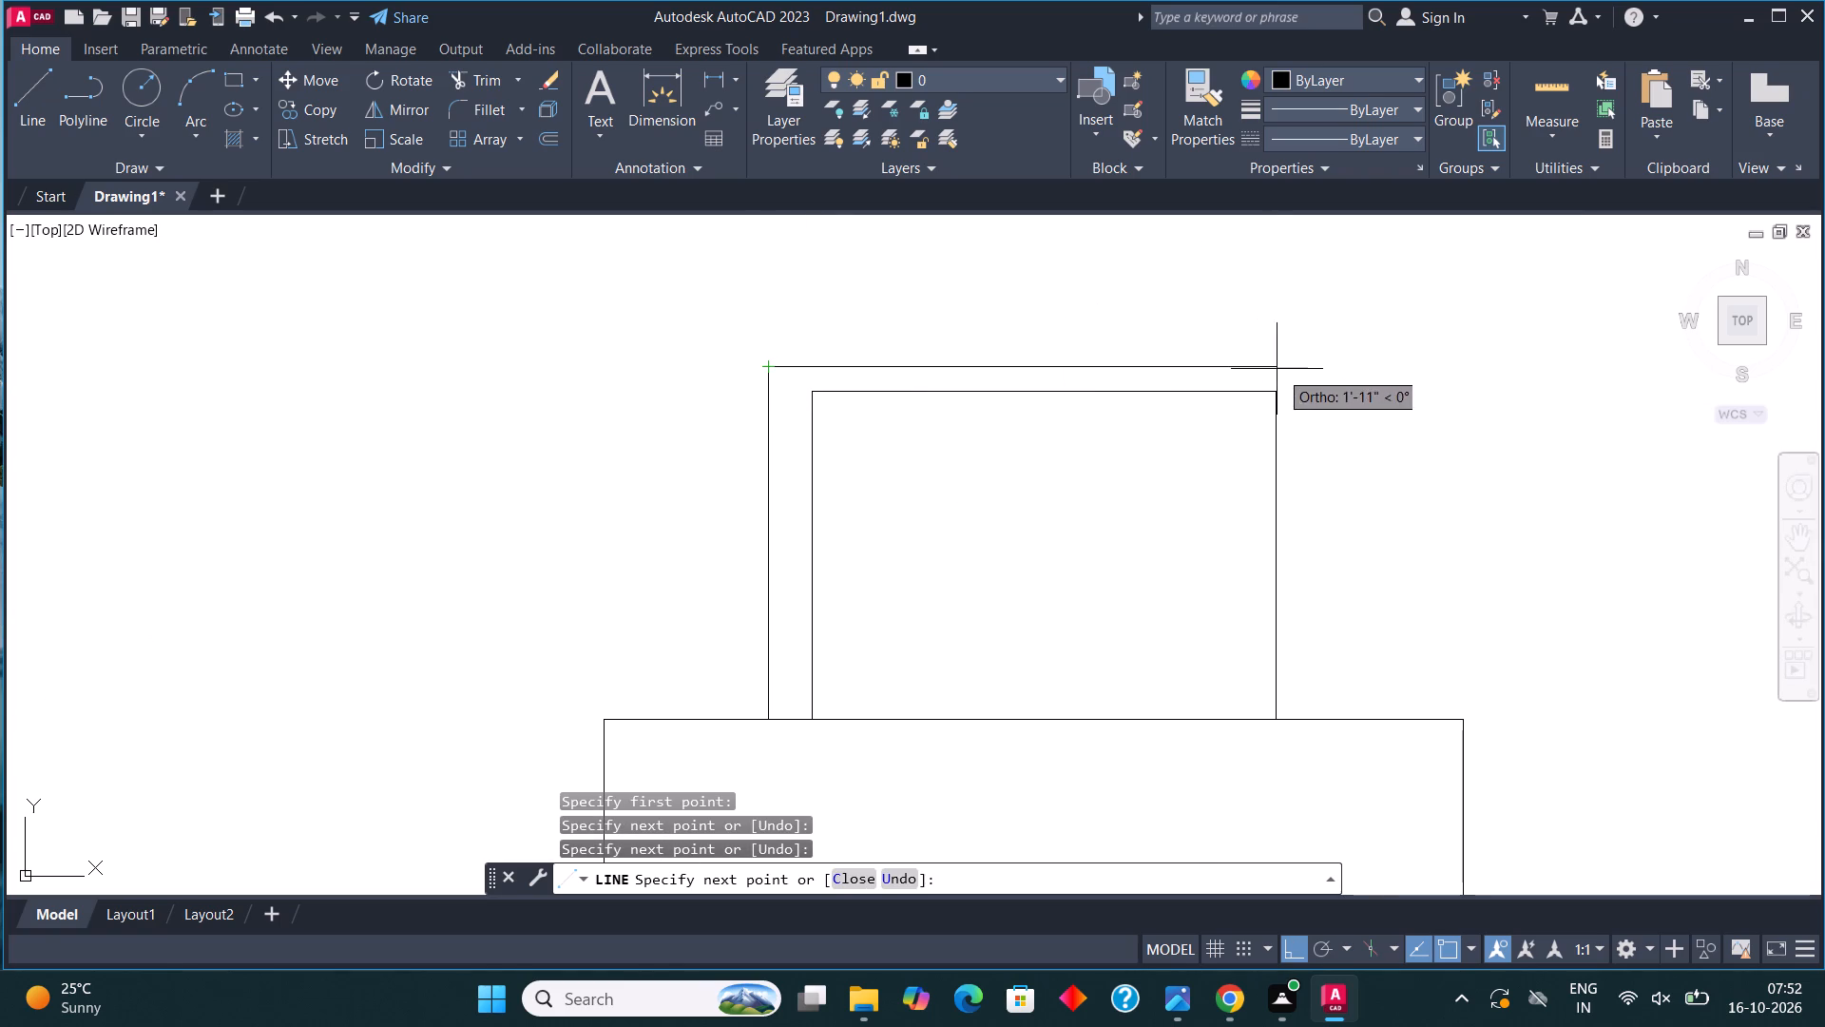
pyautogui.click(1317, 384)
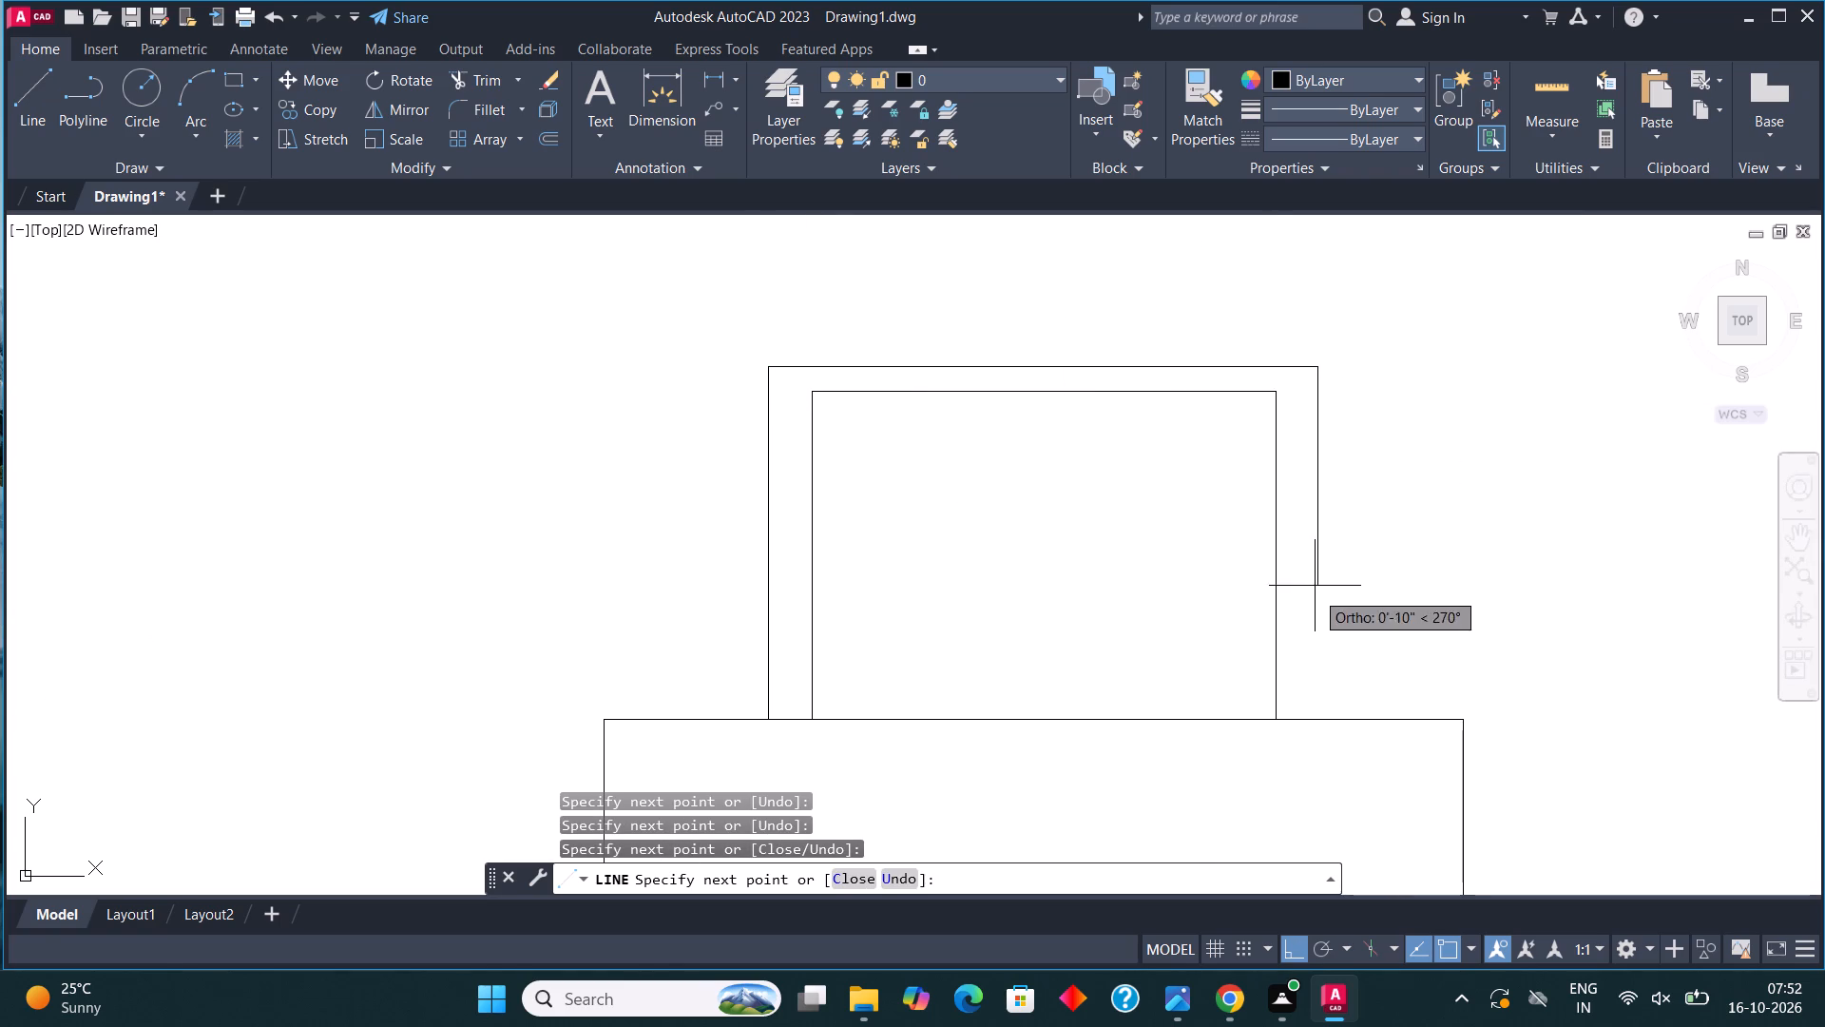
pyautogui.click(1315, 717)
pyautogui.press('Escape')
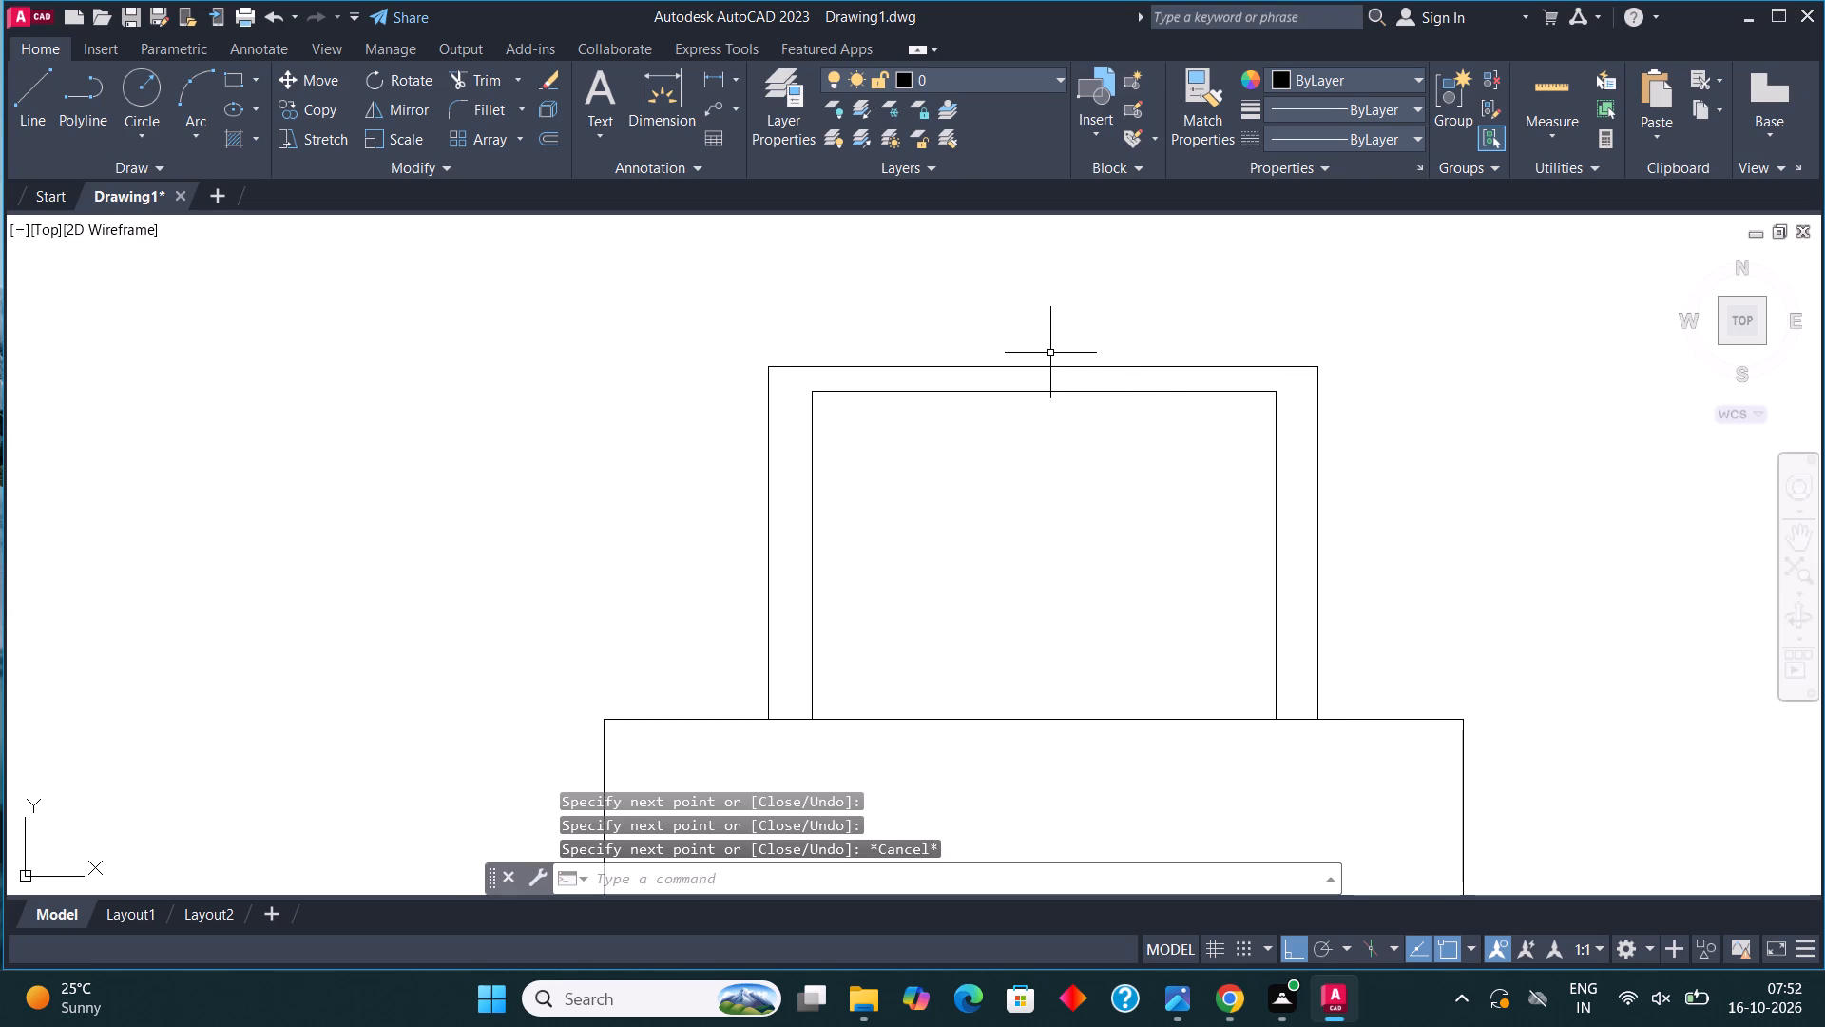
# Move the chair outline's north line slightly farther north, away from the seat.
pyautogui.click(1053, 365)
pyautogui.click(1042, 363)
pyautogui.click(1034, 346)
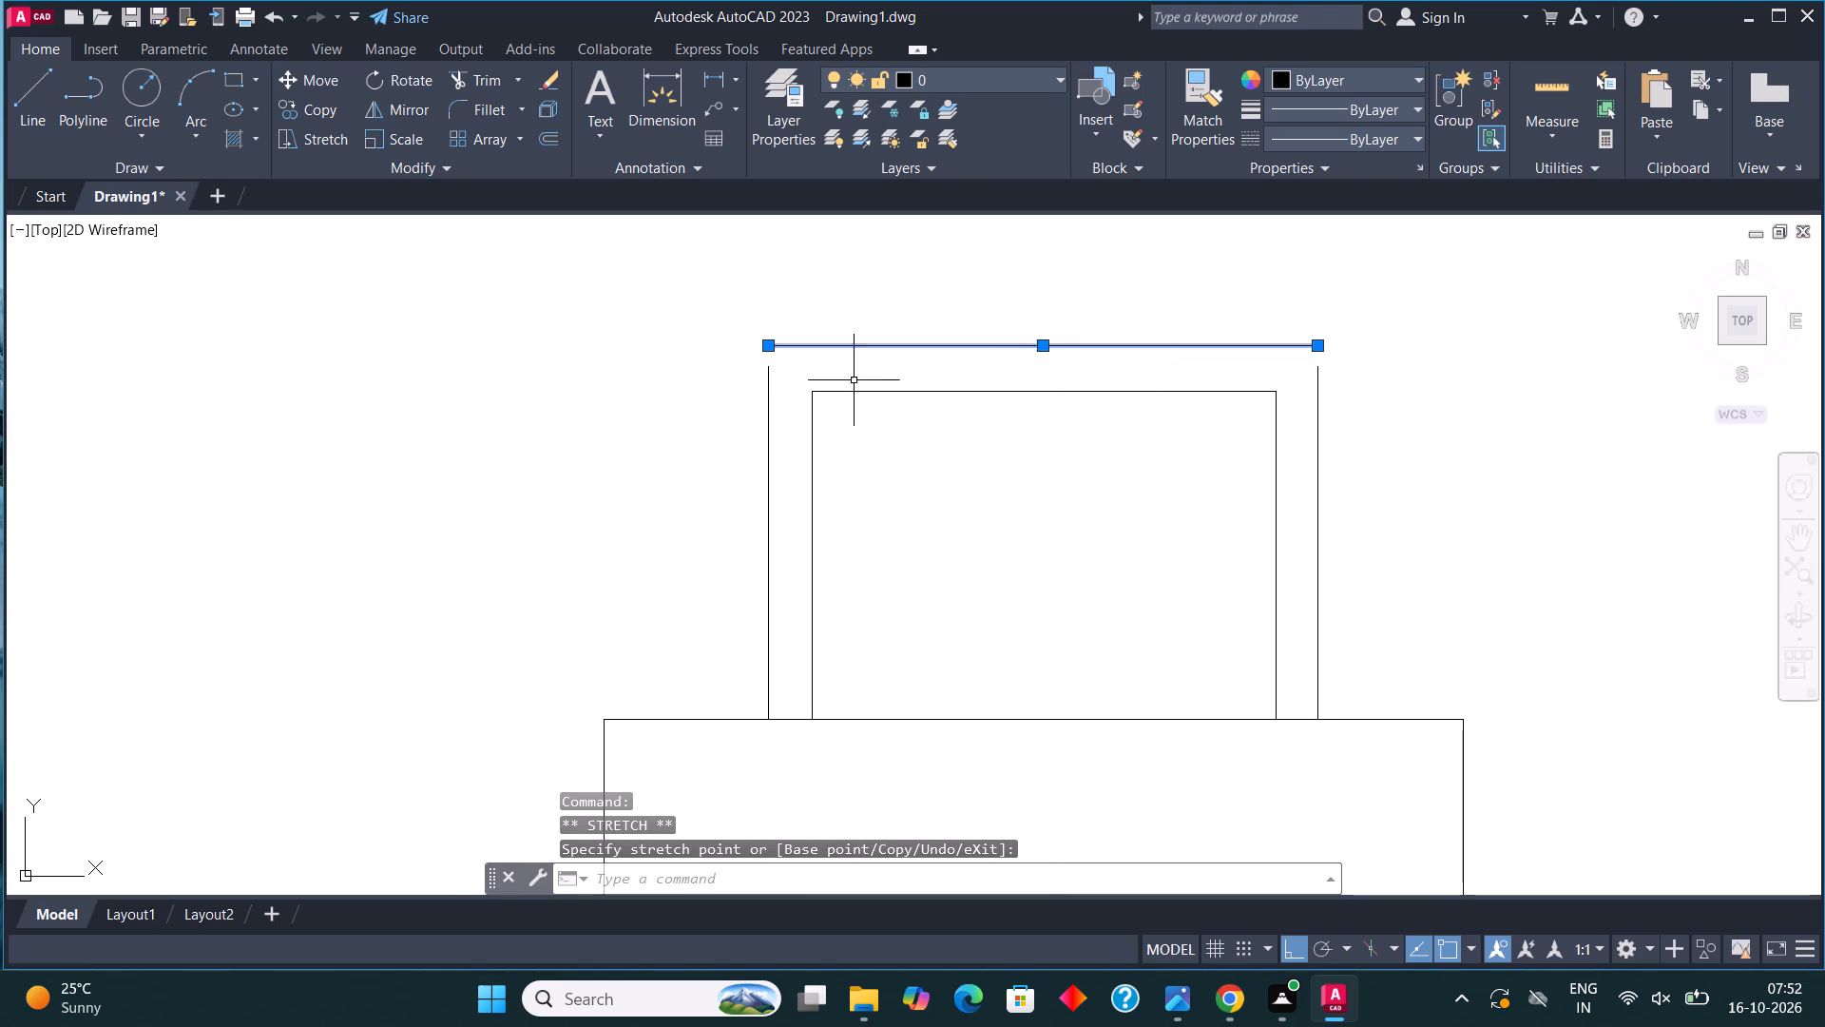
pyautogui.press('Escape')
# Fillet the chair outline's north line with its west and east side lines to close both corners.
pyautogui.click(485, 100)
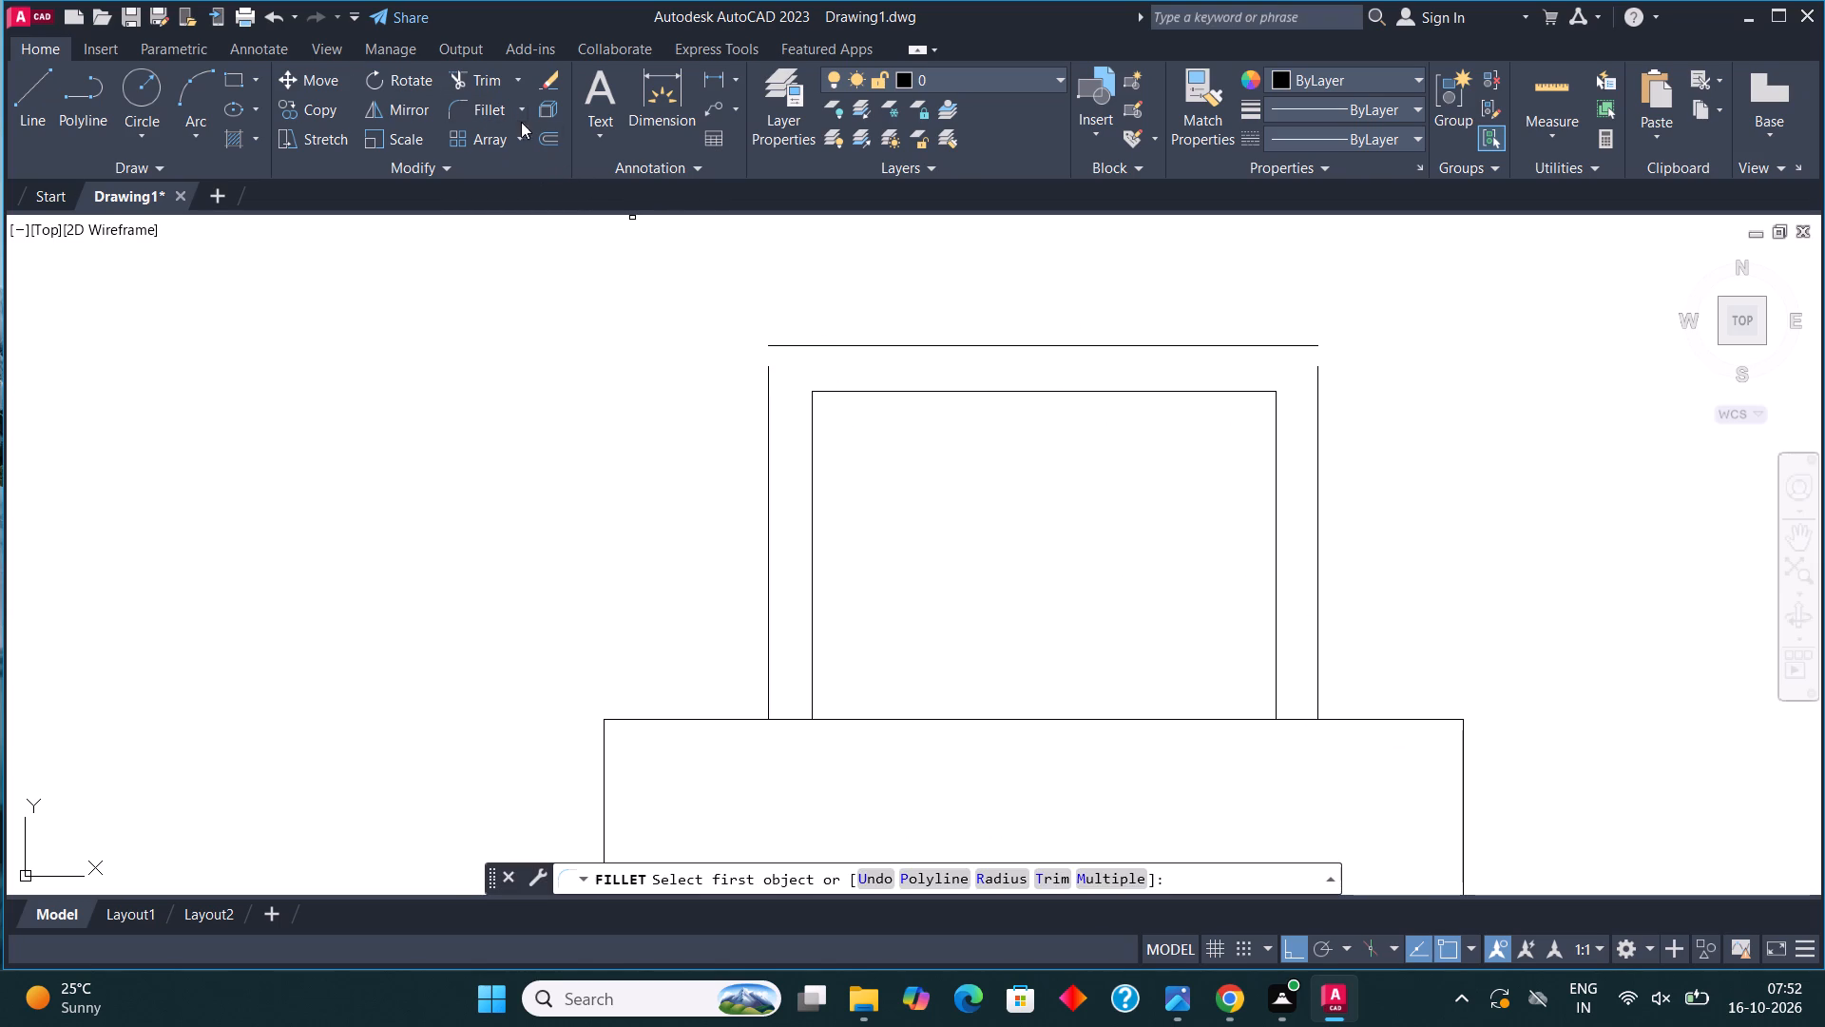
pyautogui.click(767, 444)
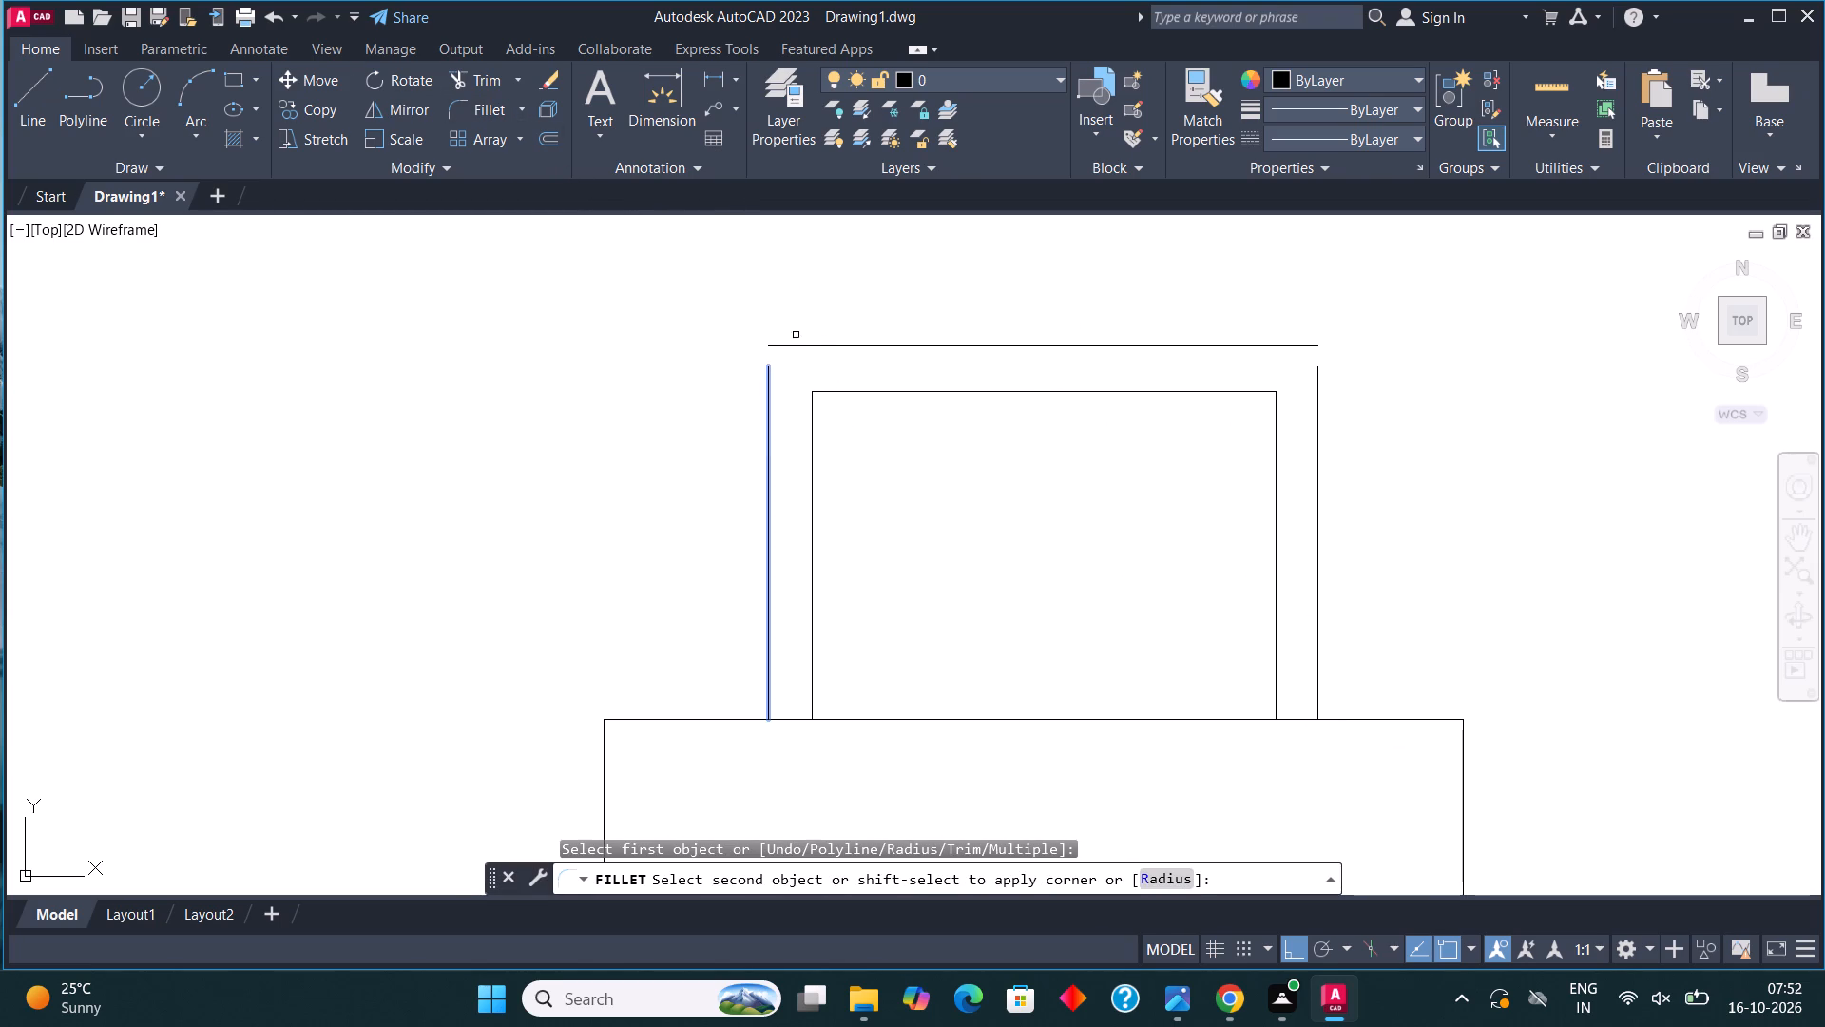
pyautogui.click(804, 345)
pyautogui.click(486, 111)
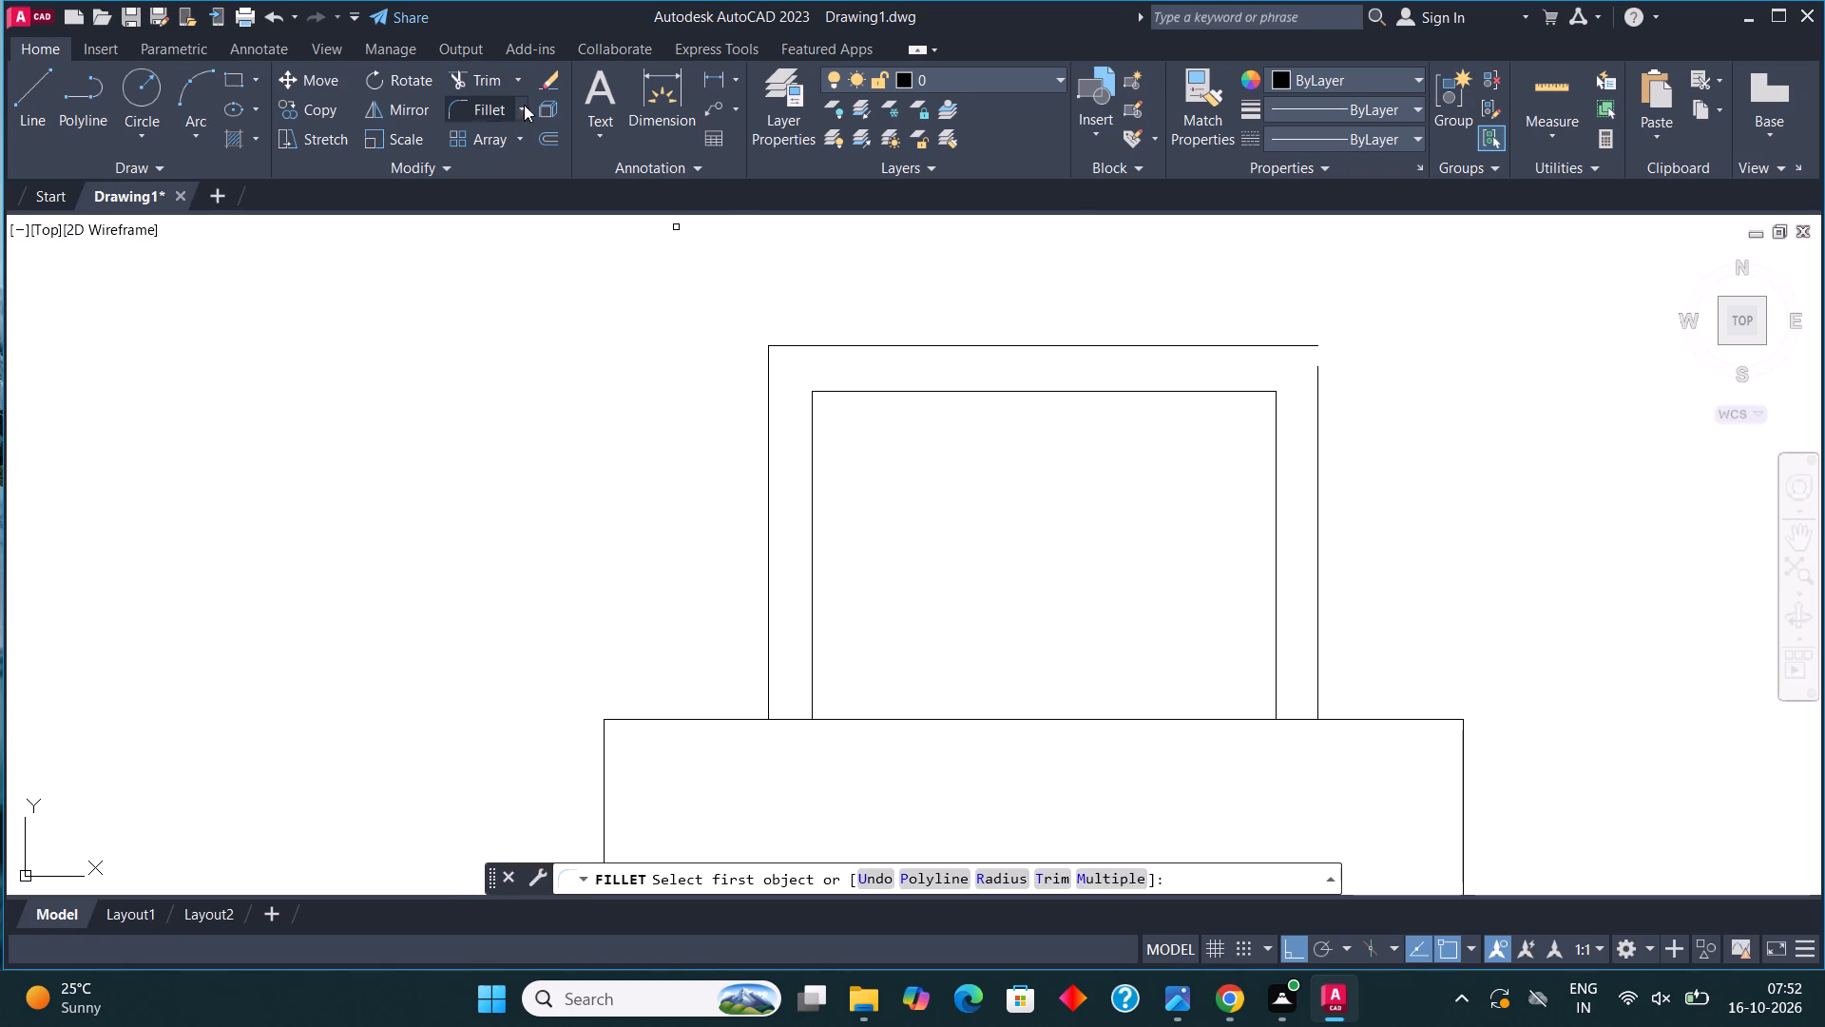
pyautogui.click(1146, 347)
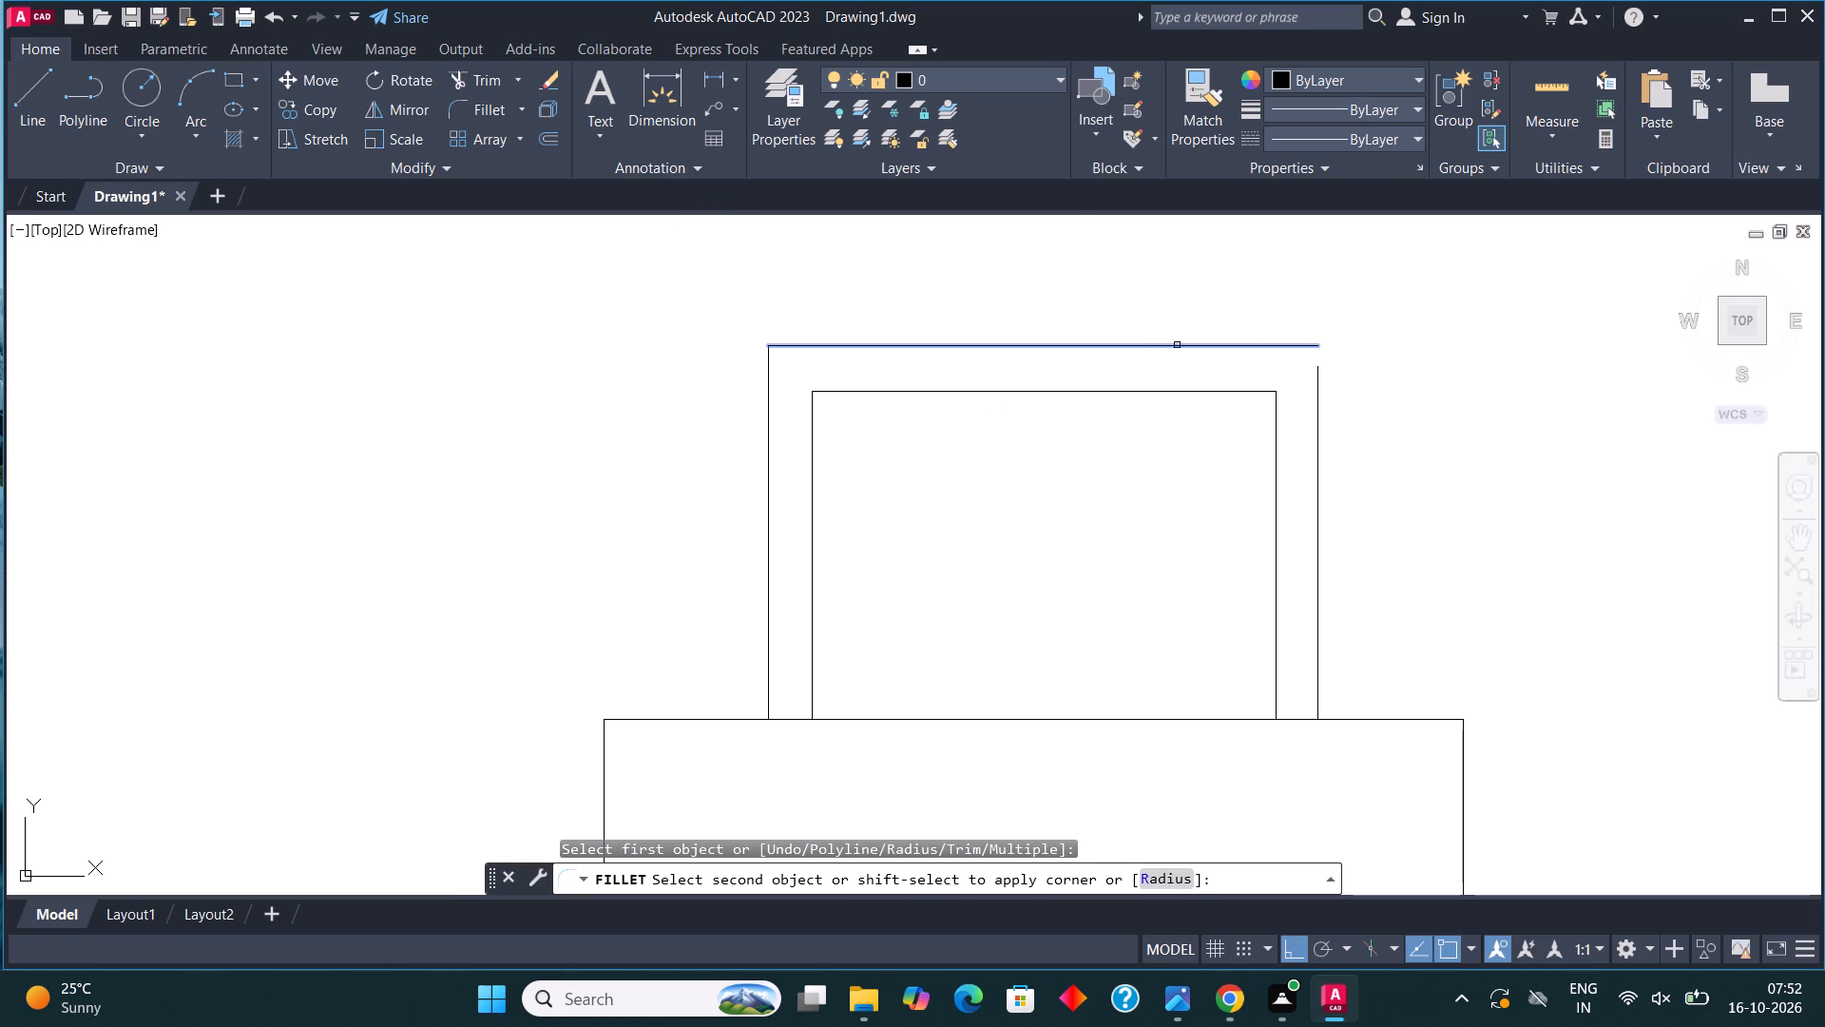
pyautogui.click(1315, 433)
# Mirror the chair about the table's horizontal centreline to its south side, keeping the source chair.
pyautogui.scroll(-3, 1039, 406)
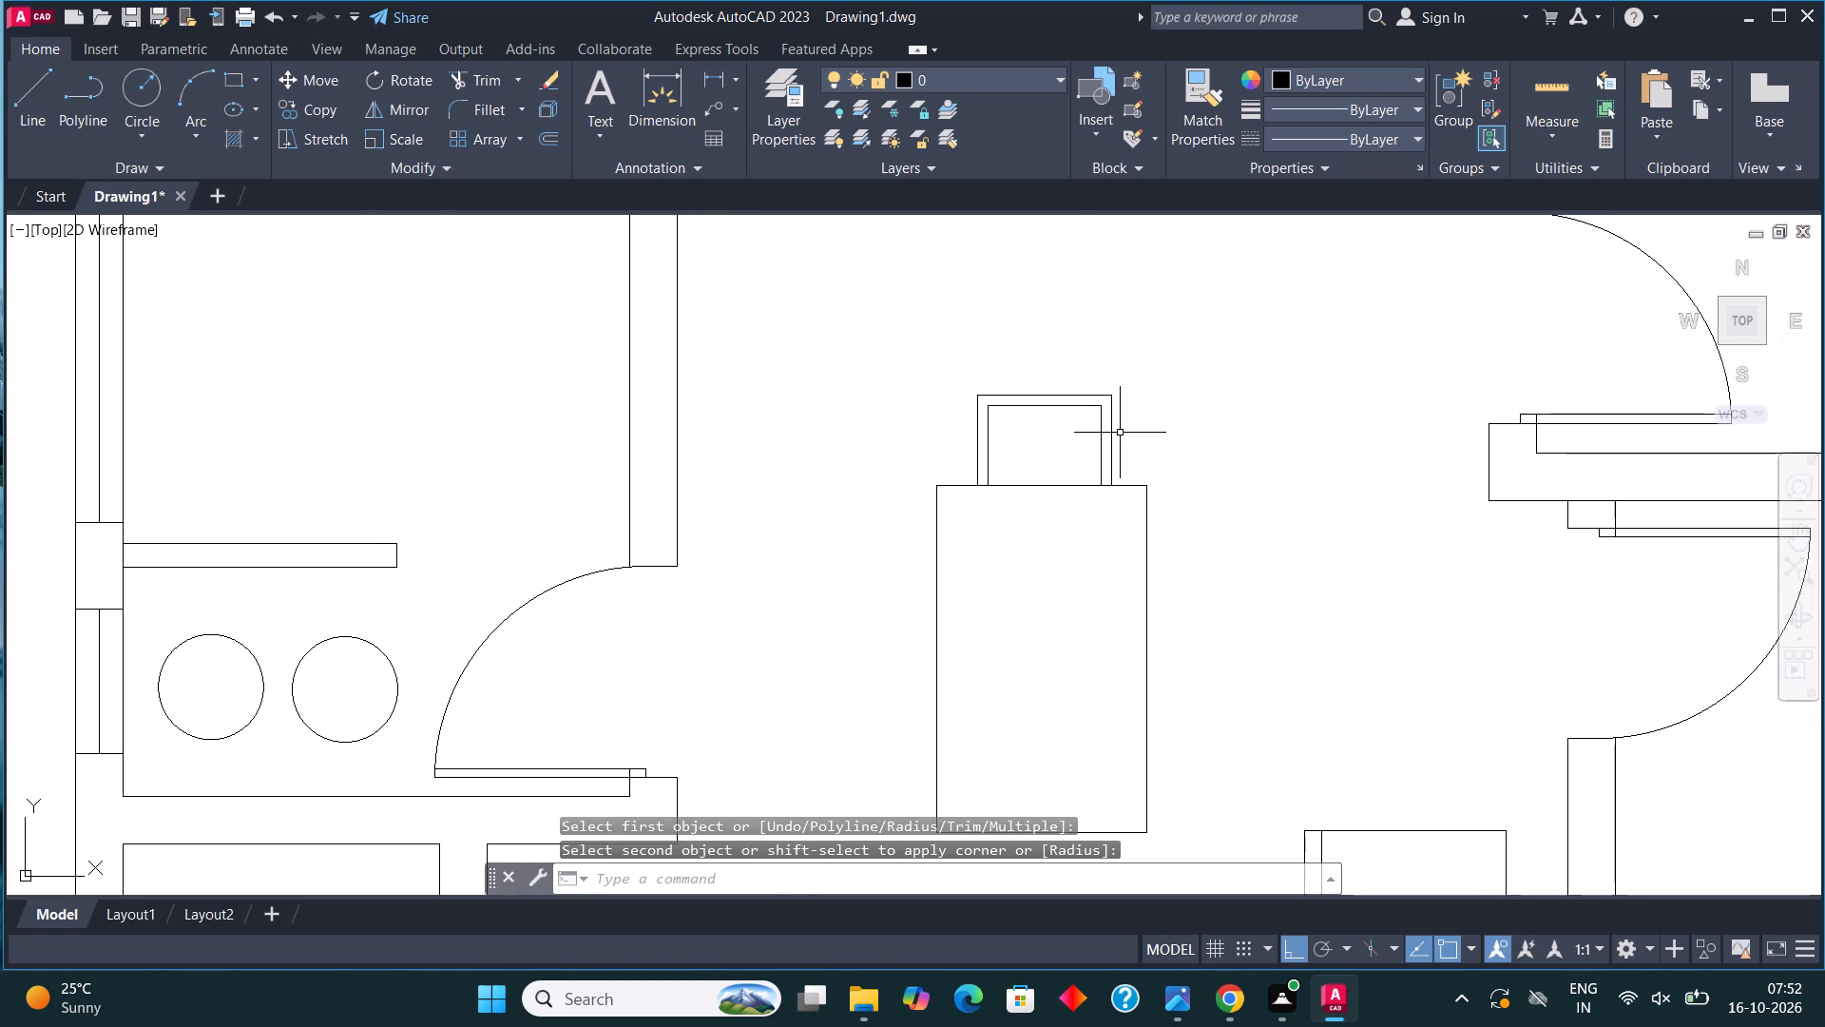
pyautogui.click(1136, 444)
pyautogui.click(935, 348)
pyautogui.click(419, 102)
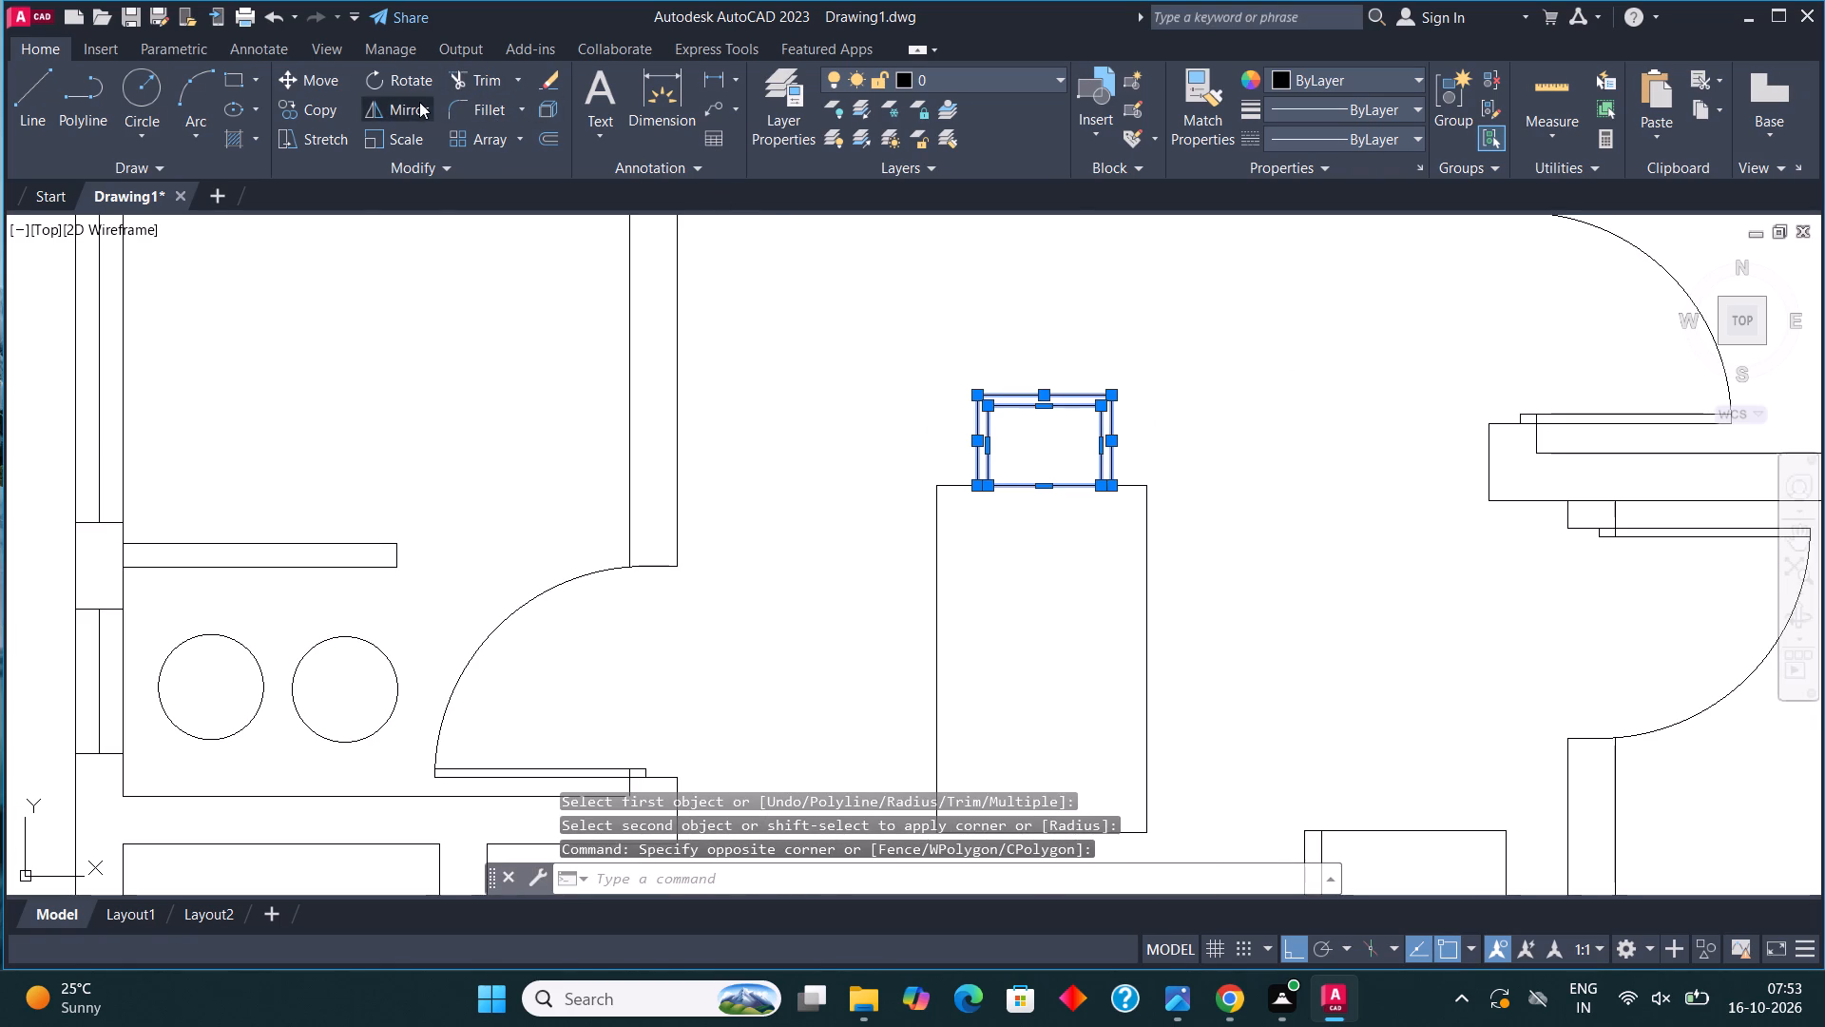
pyautogui.scroll(-1, 1121, 376)
pyautogui.click(1078, 552)
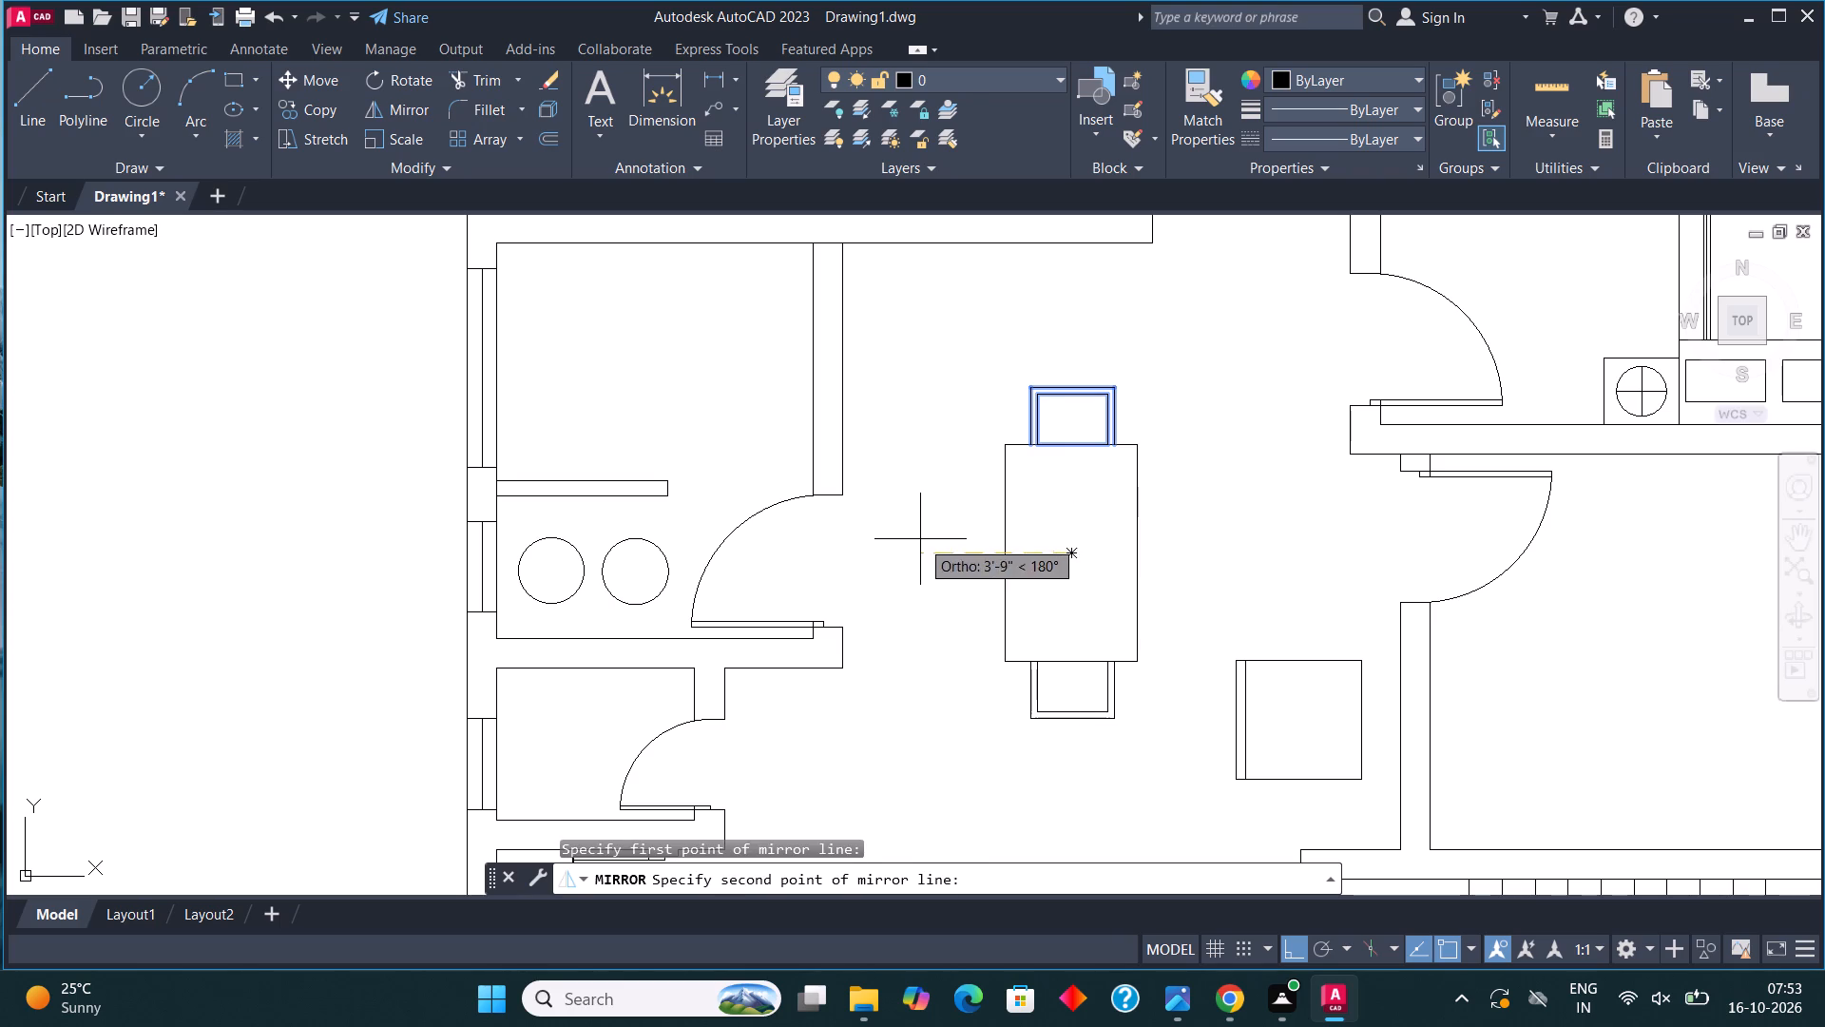
pyautogui.click(920, 539)
pyautogui.click(889, 884)
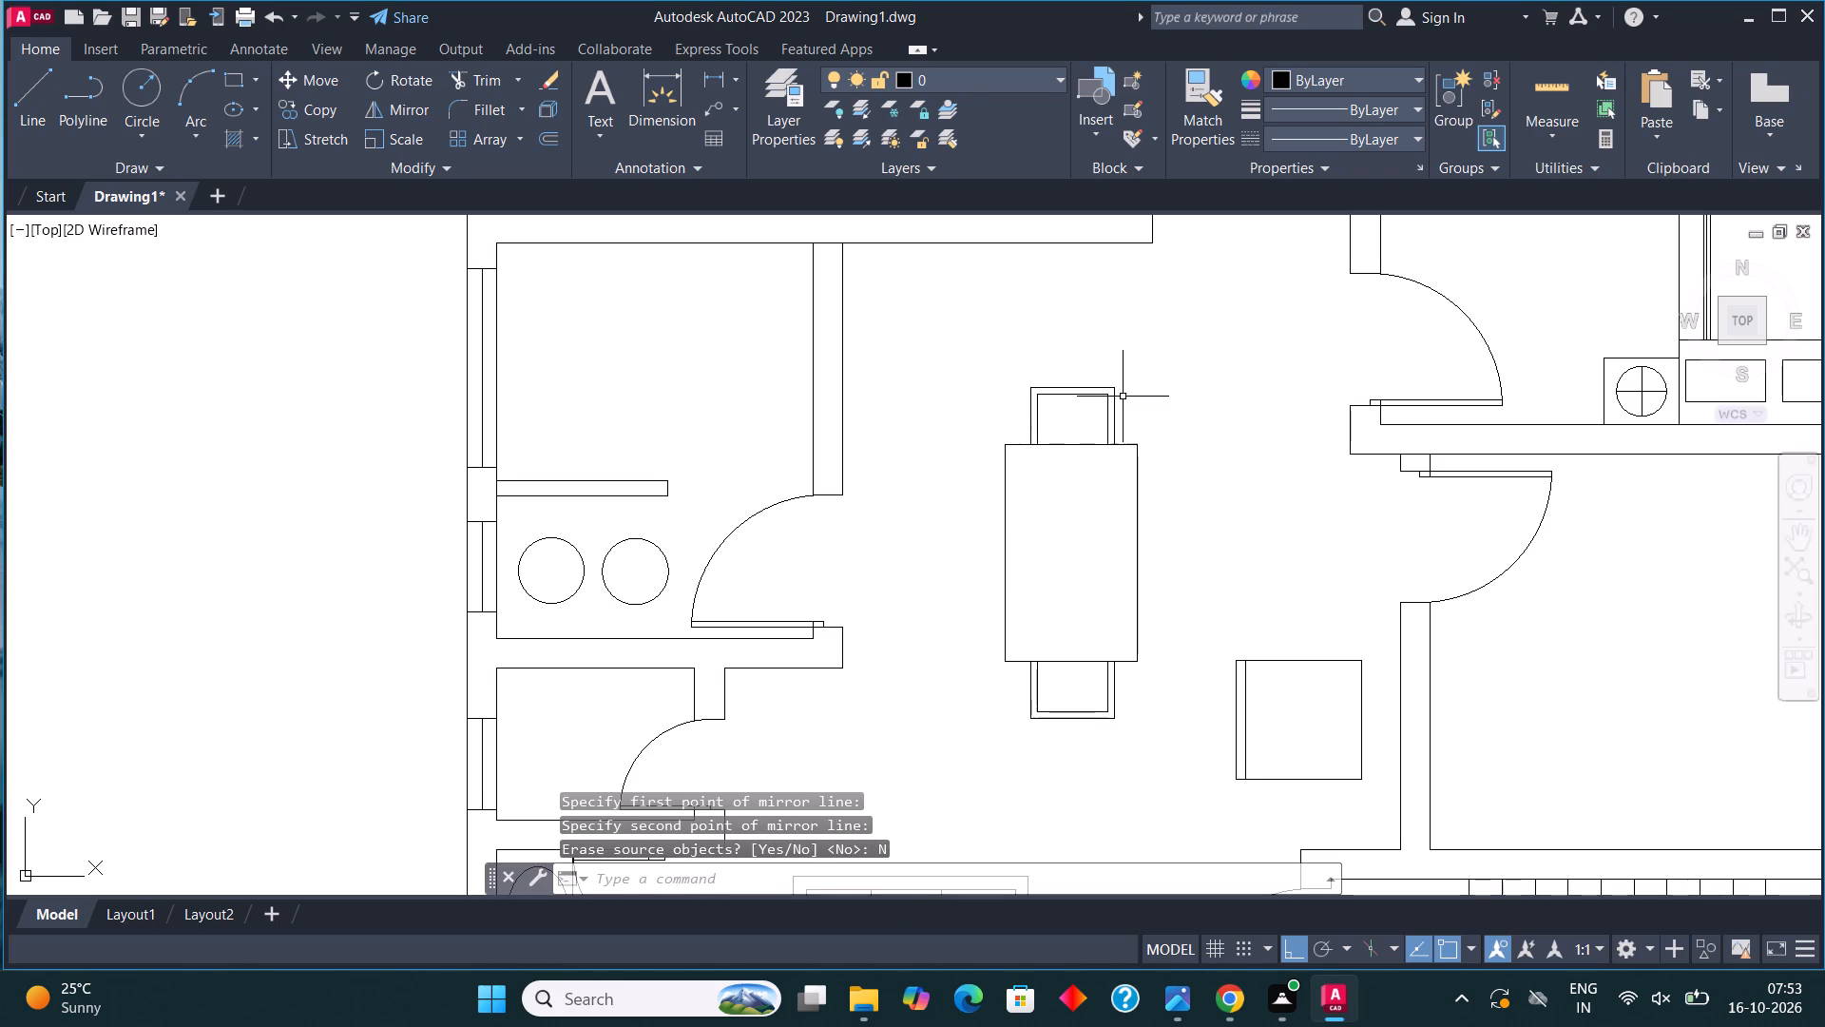
# Copy the north chair about 22'-9" west, into the empty space outside the plan.
pyautogui.click(1143, 431)
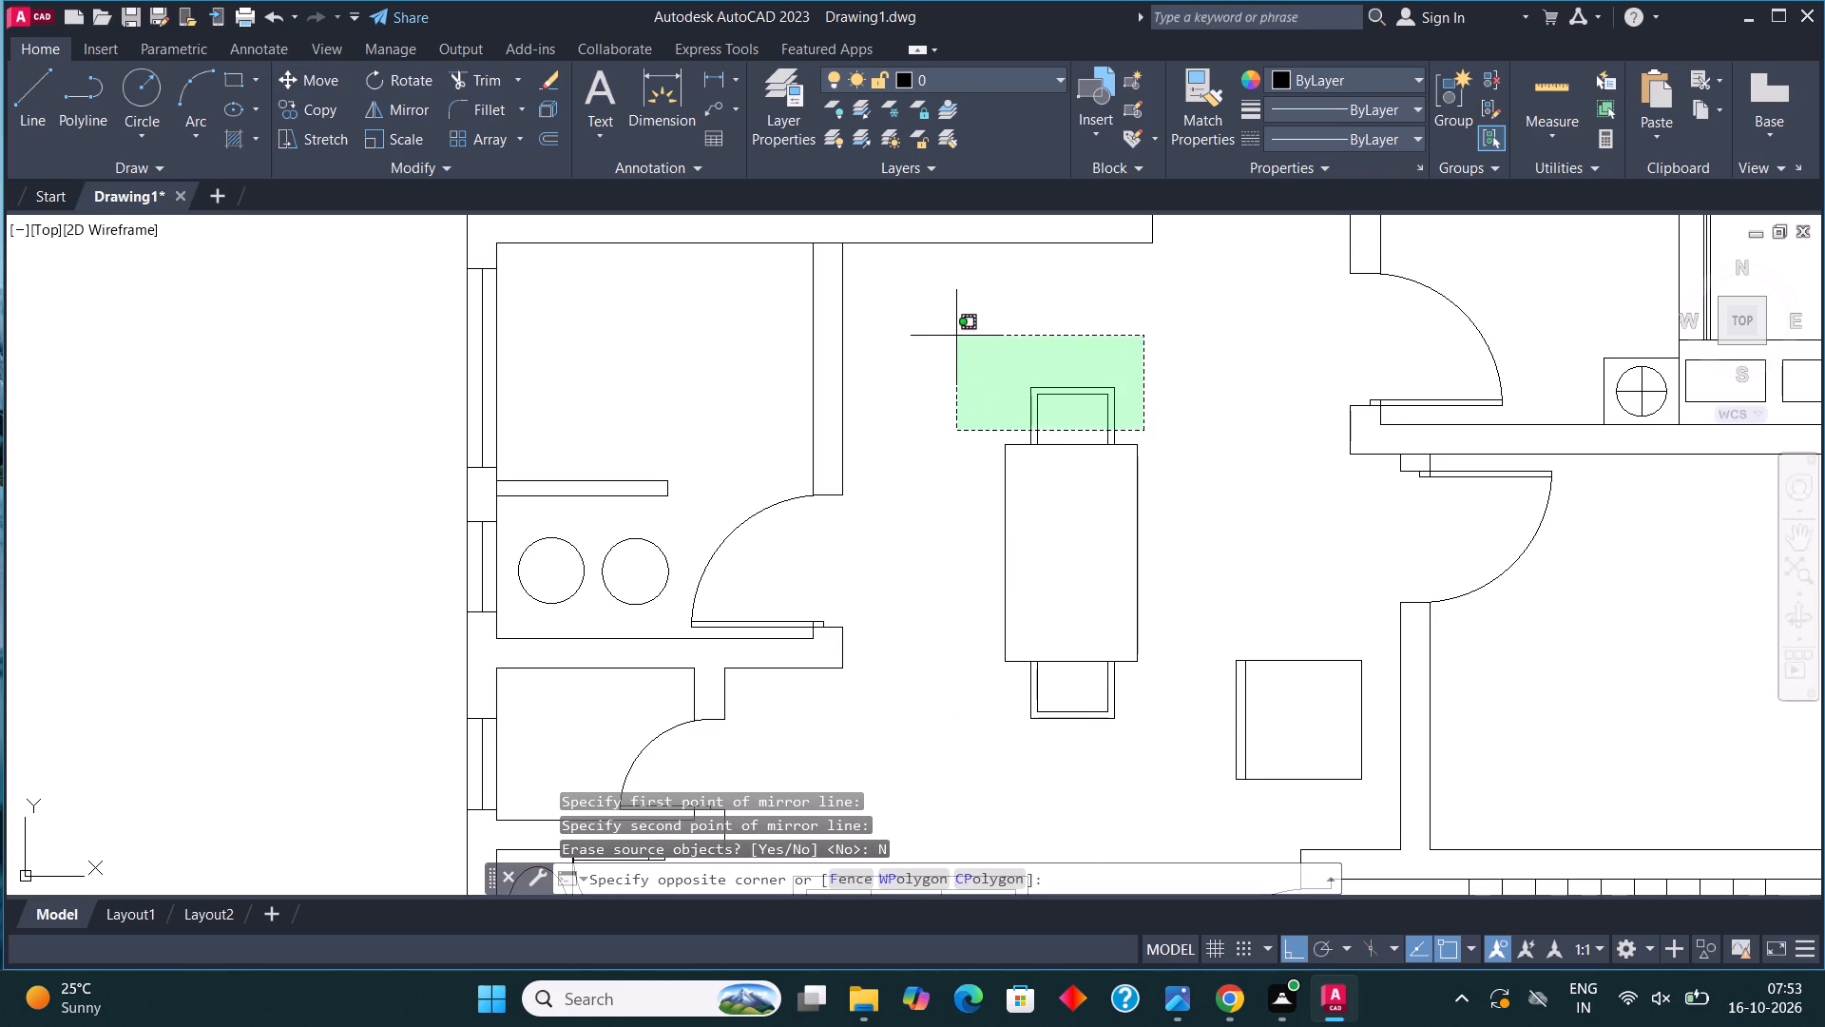
pyautogui.click(956, 336)
pyautogui.click(301, 106)
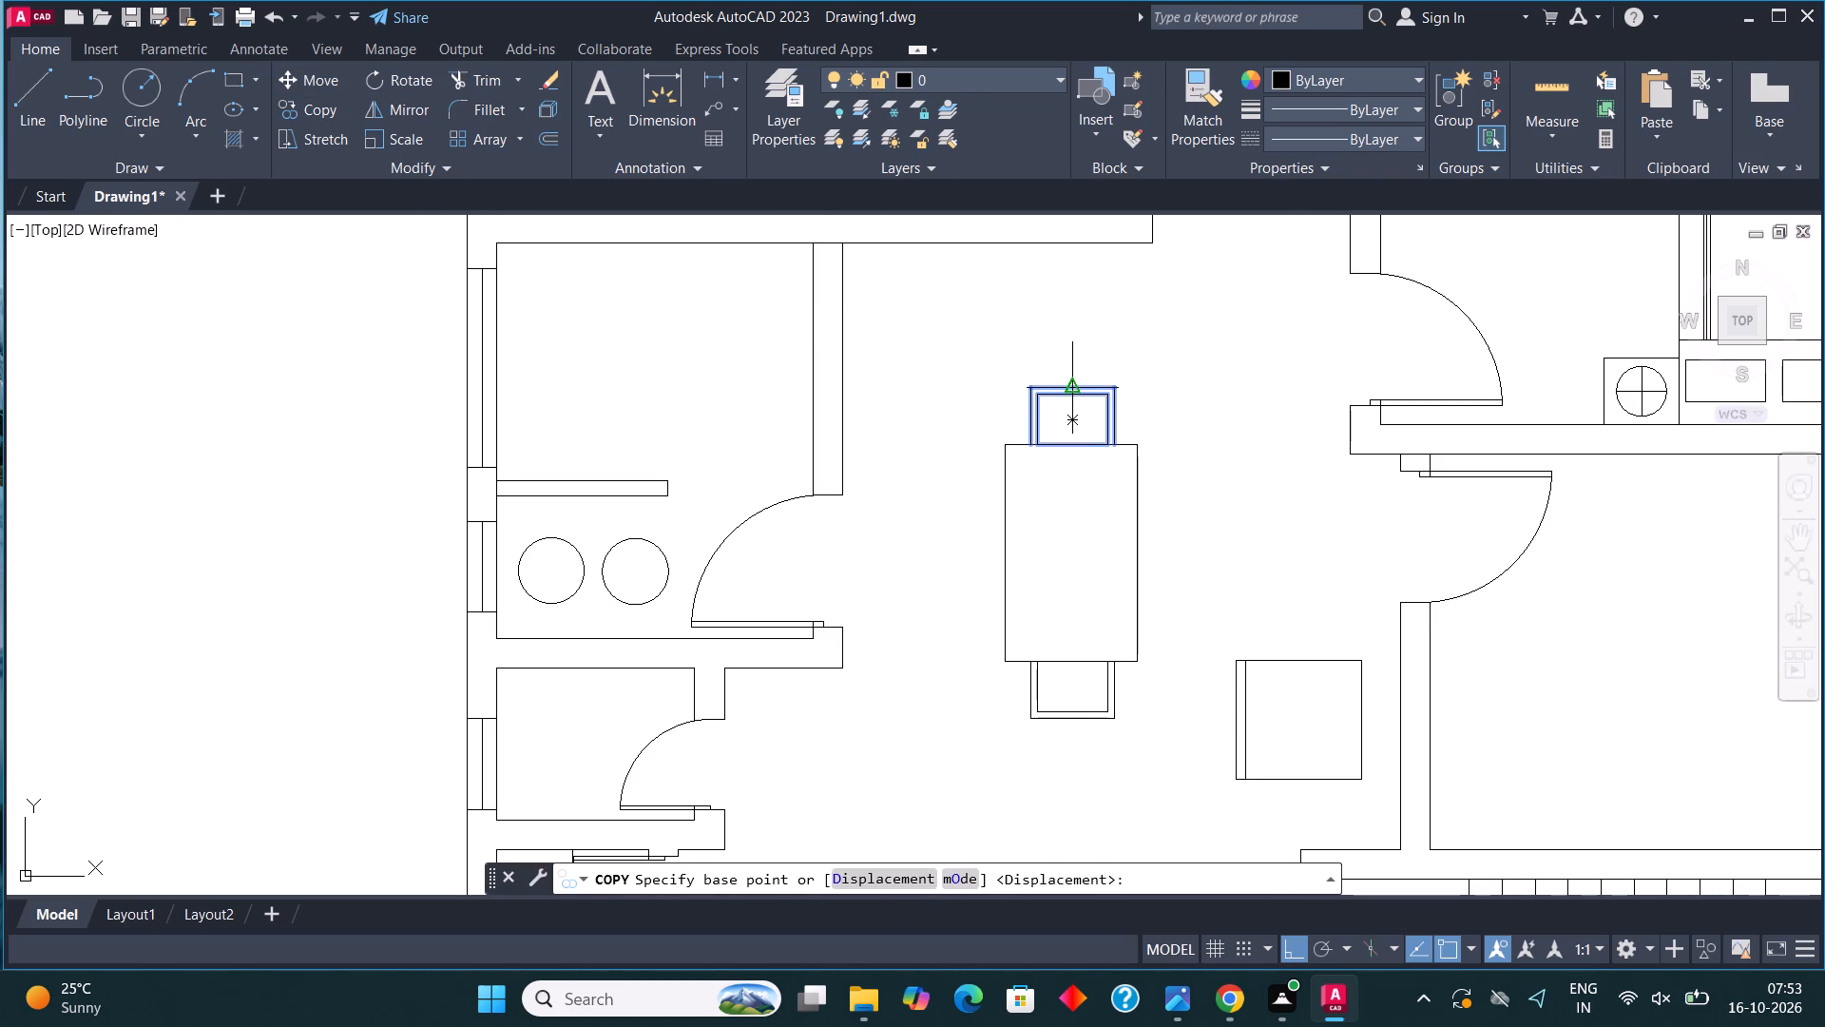
pyautogui.click(1075, 385)
pyautogui.scroll(-2, 1046, 428)
pyautogui.scroll(2, 604, 402)
pyautogui.click(841, 471)
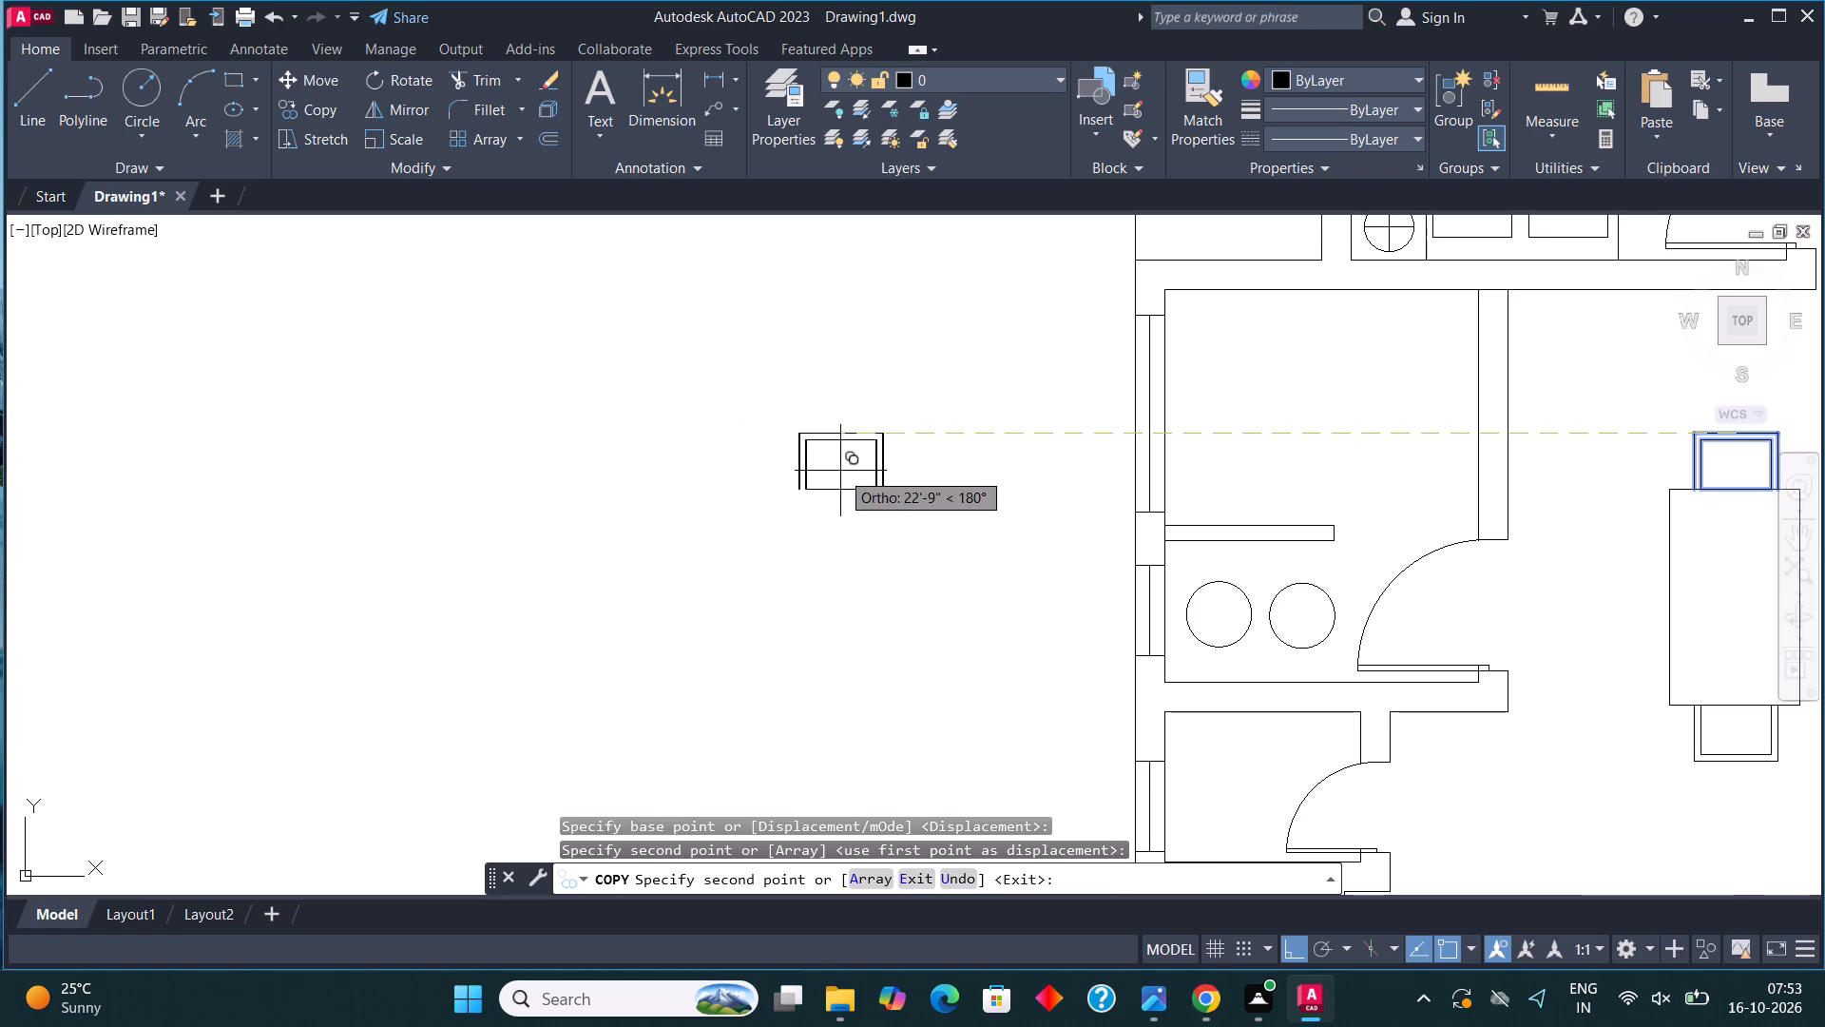
pyautogui.press('Escape')
# Rotate the copied chair outside the plan by 90° so that its back faces west.
pyautogui.click(952, 562)
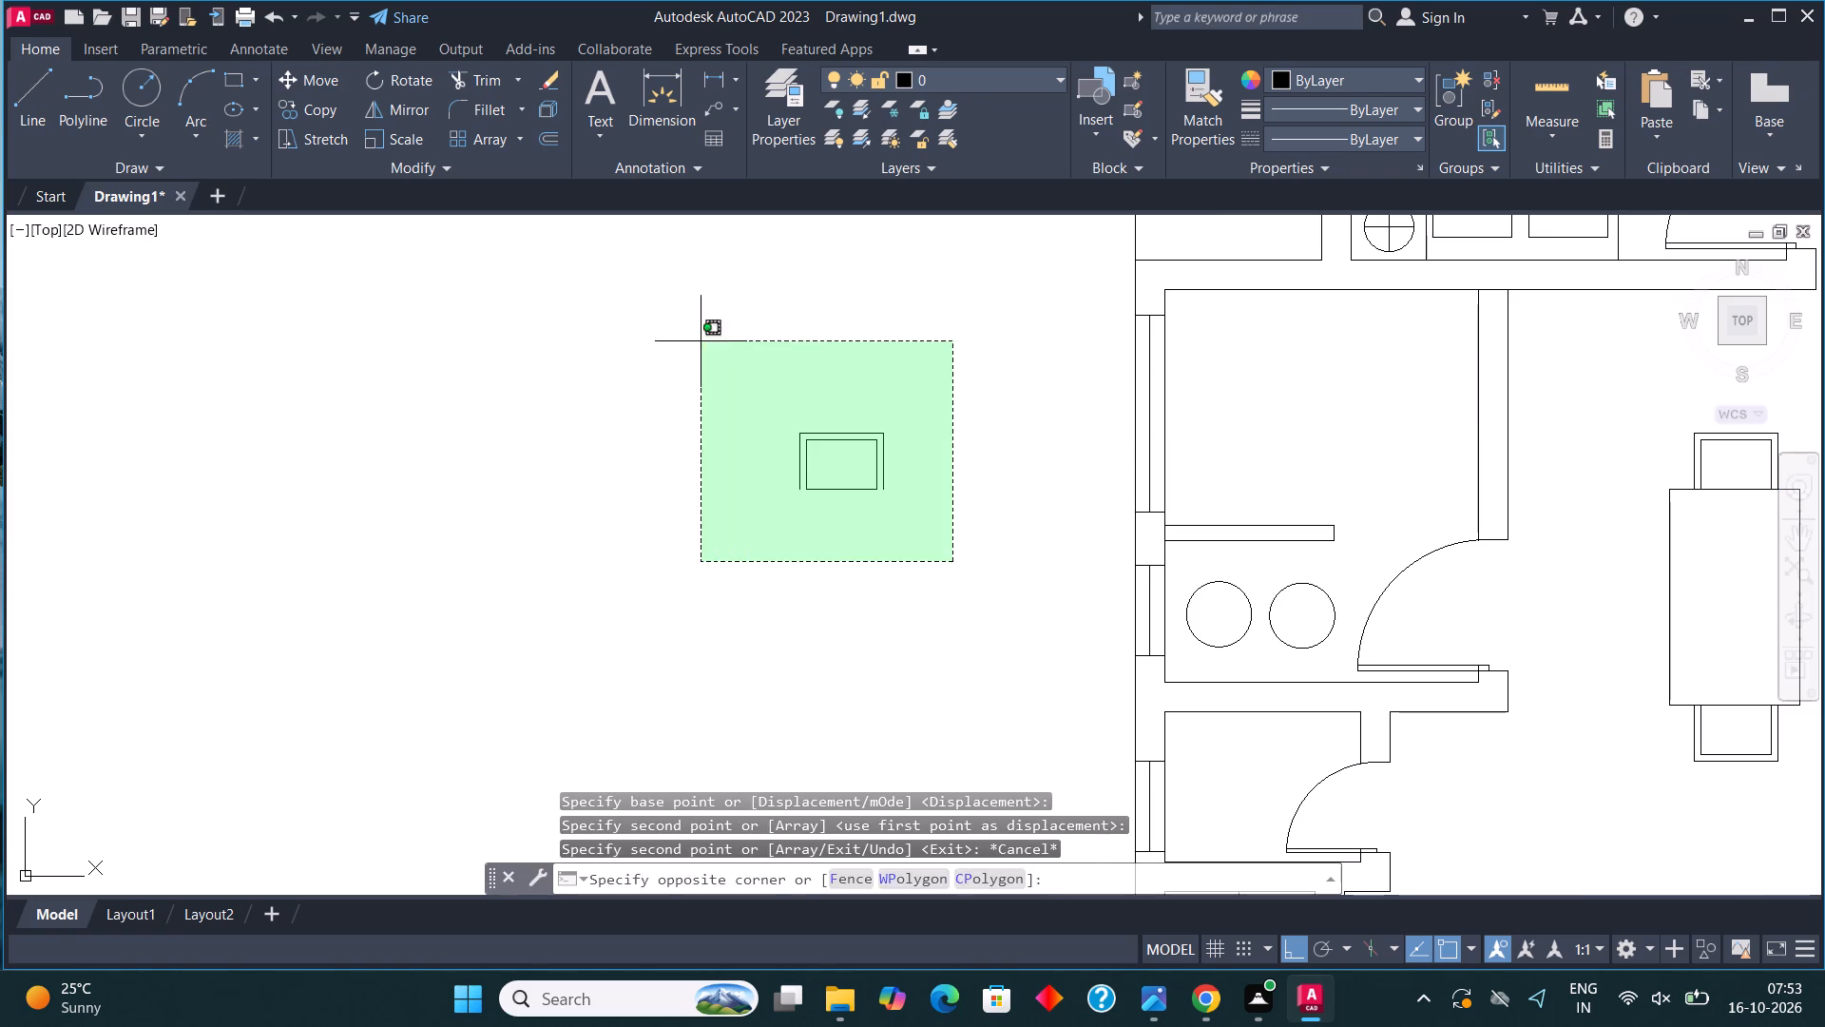
pyautogui.click(690, 338)
pyautogui.click(413, 87)
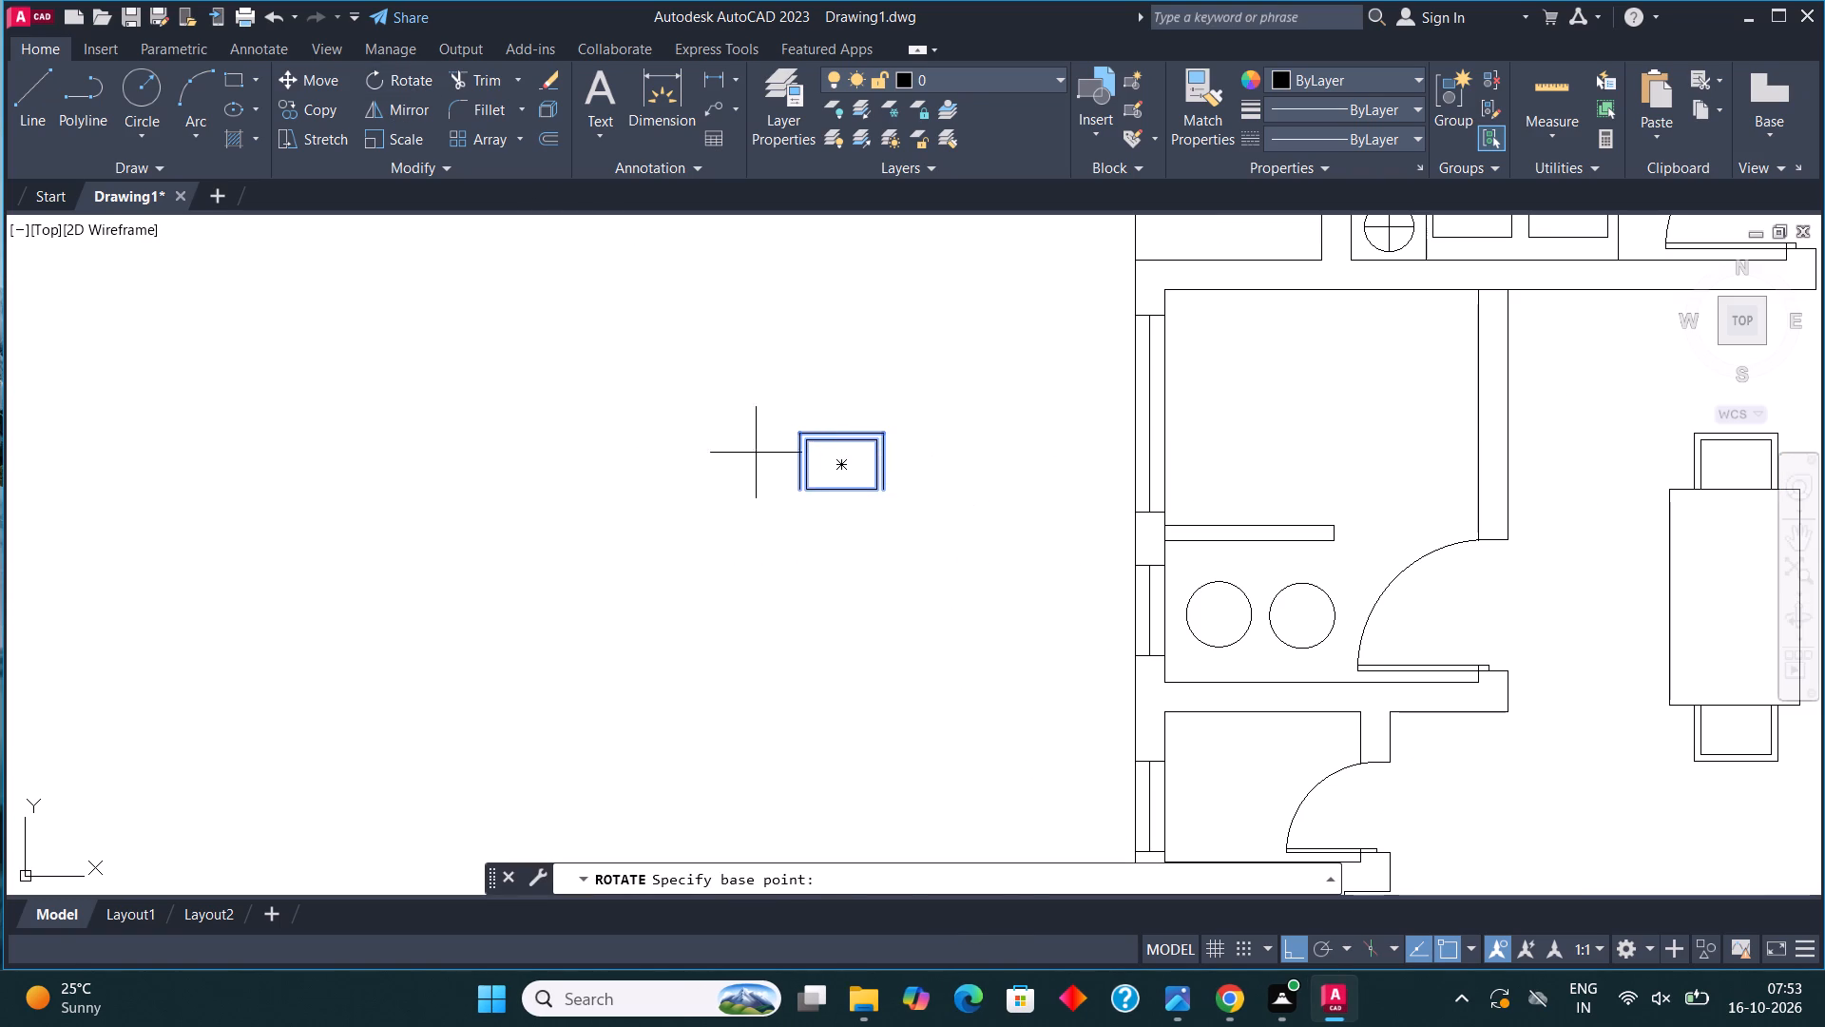
pyautogui.click(740, 436)
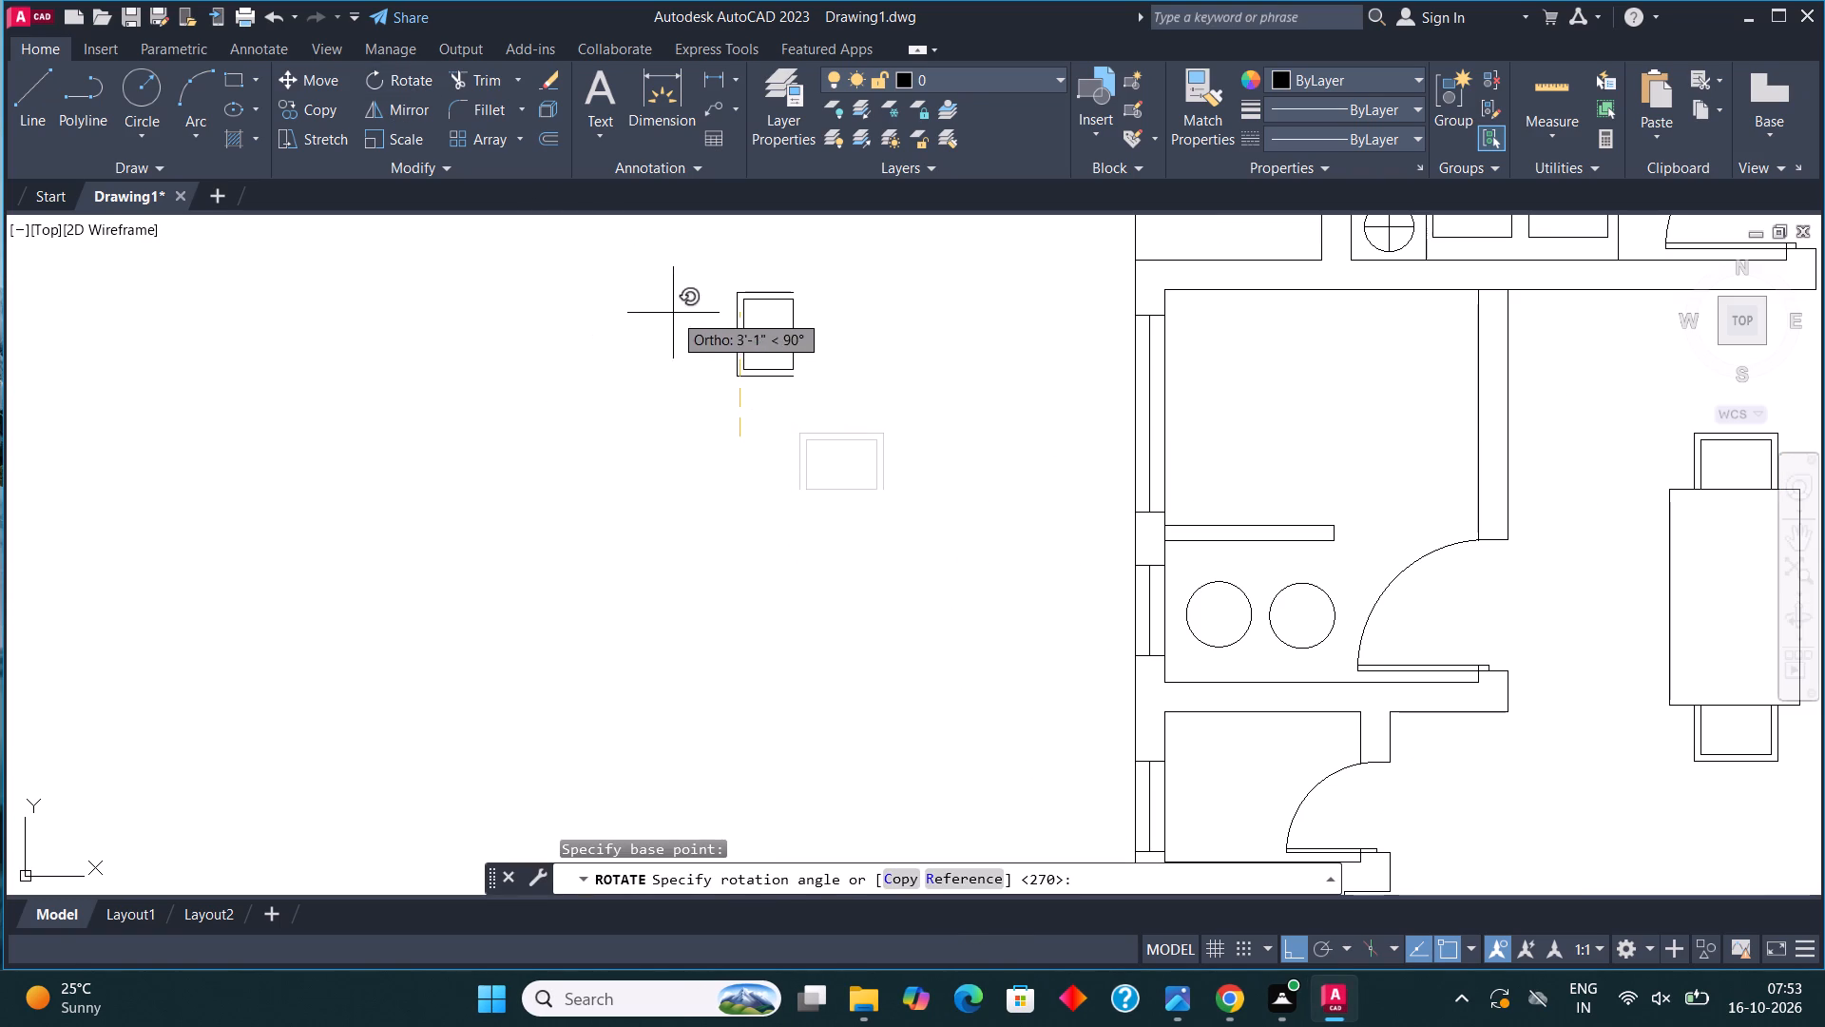
pyautogui.click(691, 301)
# Copy the rotated chair from outside the plan twice onto the dining table's west edge, one chair north of the other.
pyautogui.click(855, 423)
pyautogui.click(684, 265)
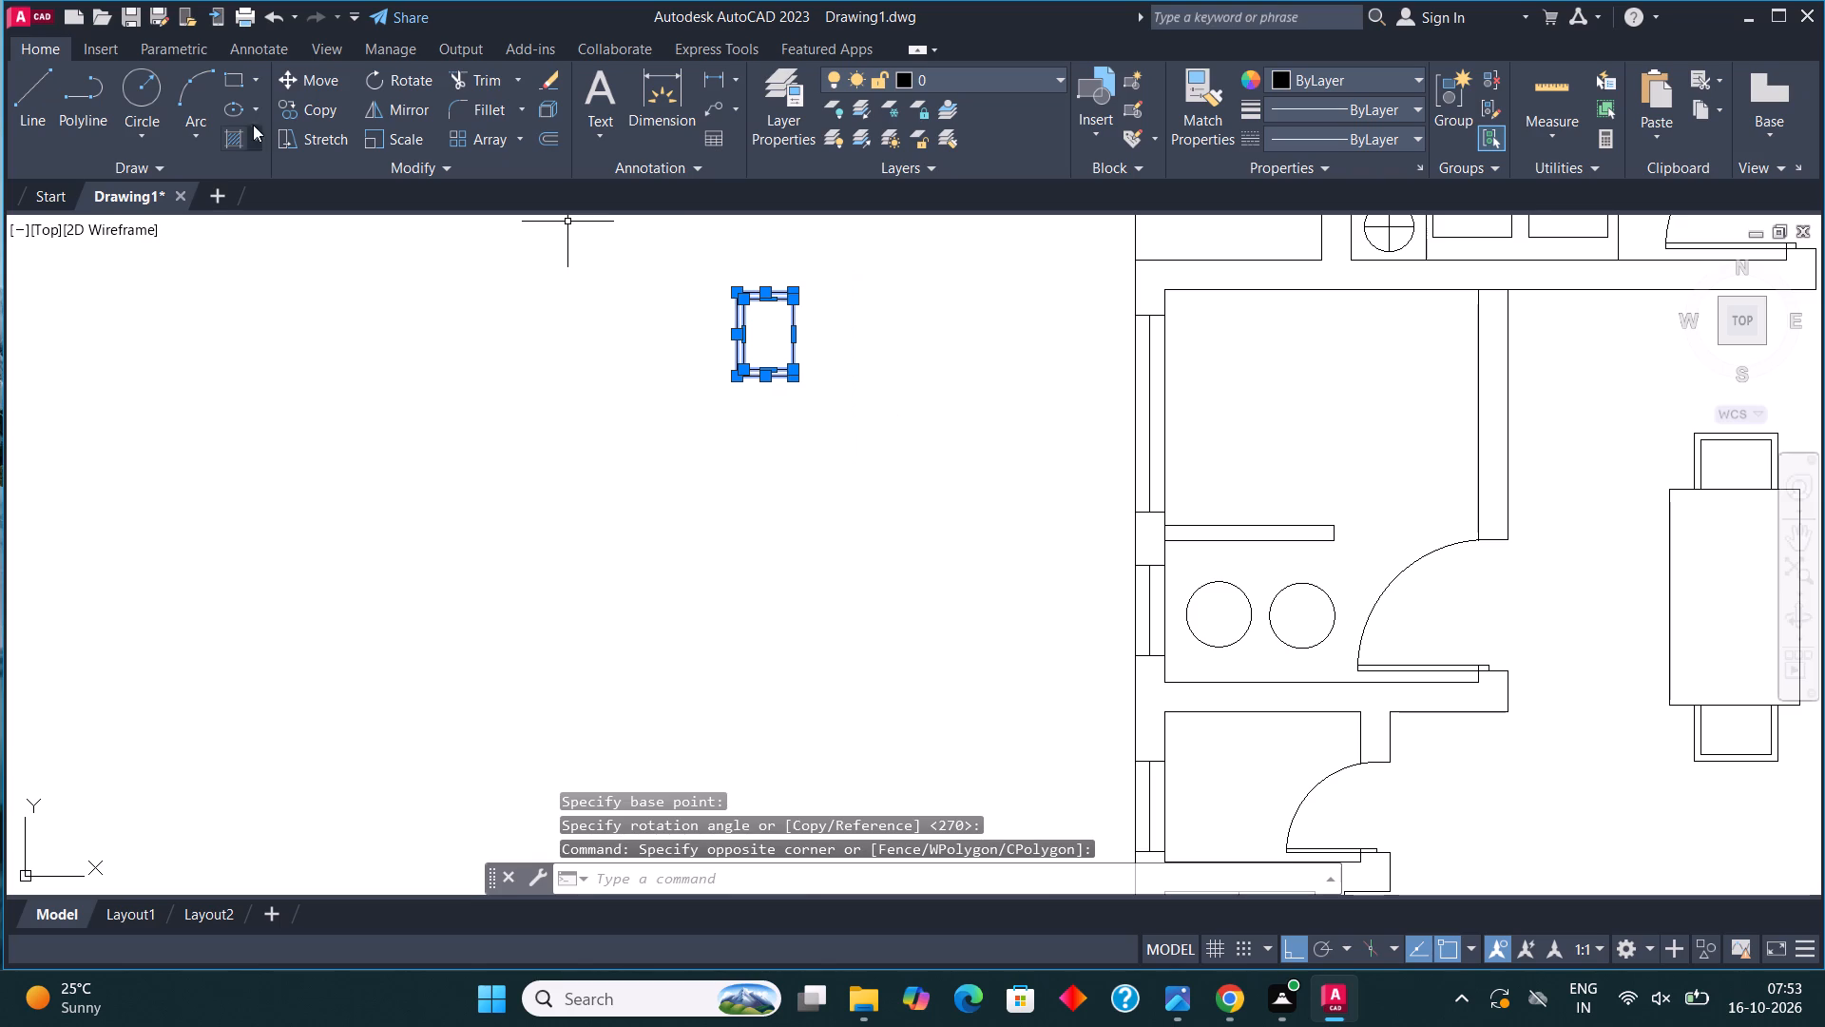
pyautogui.click(315, 108)
pyautogui.click(796, 284)
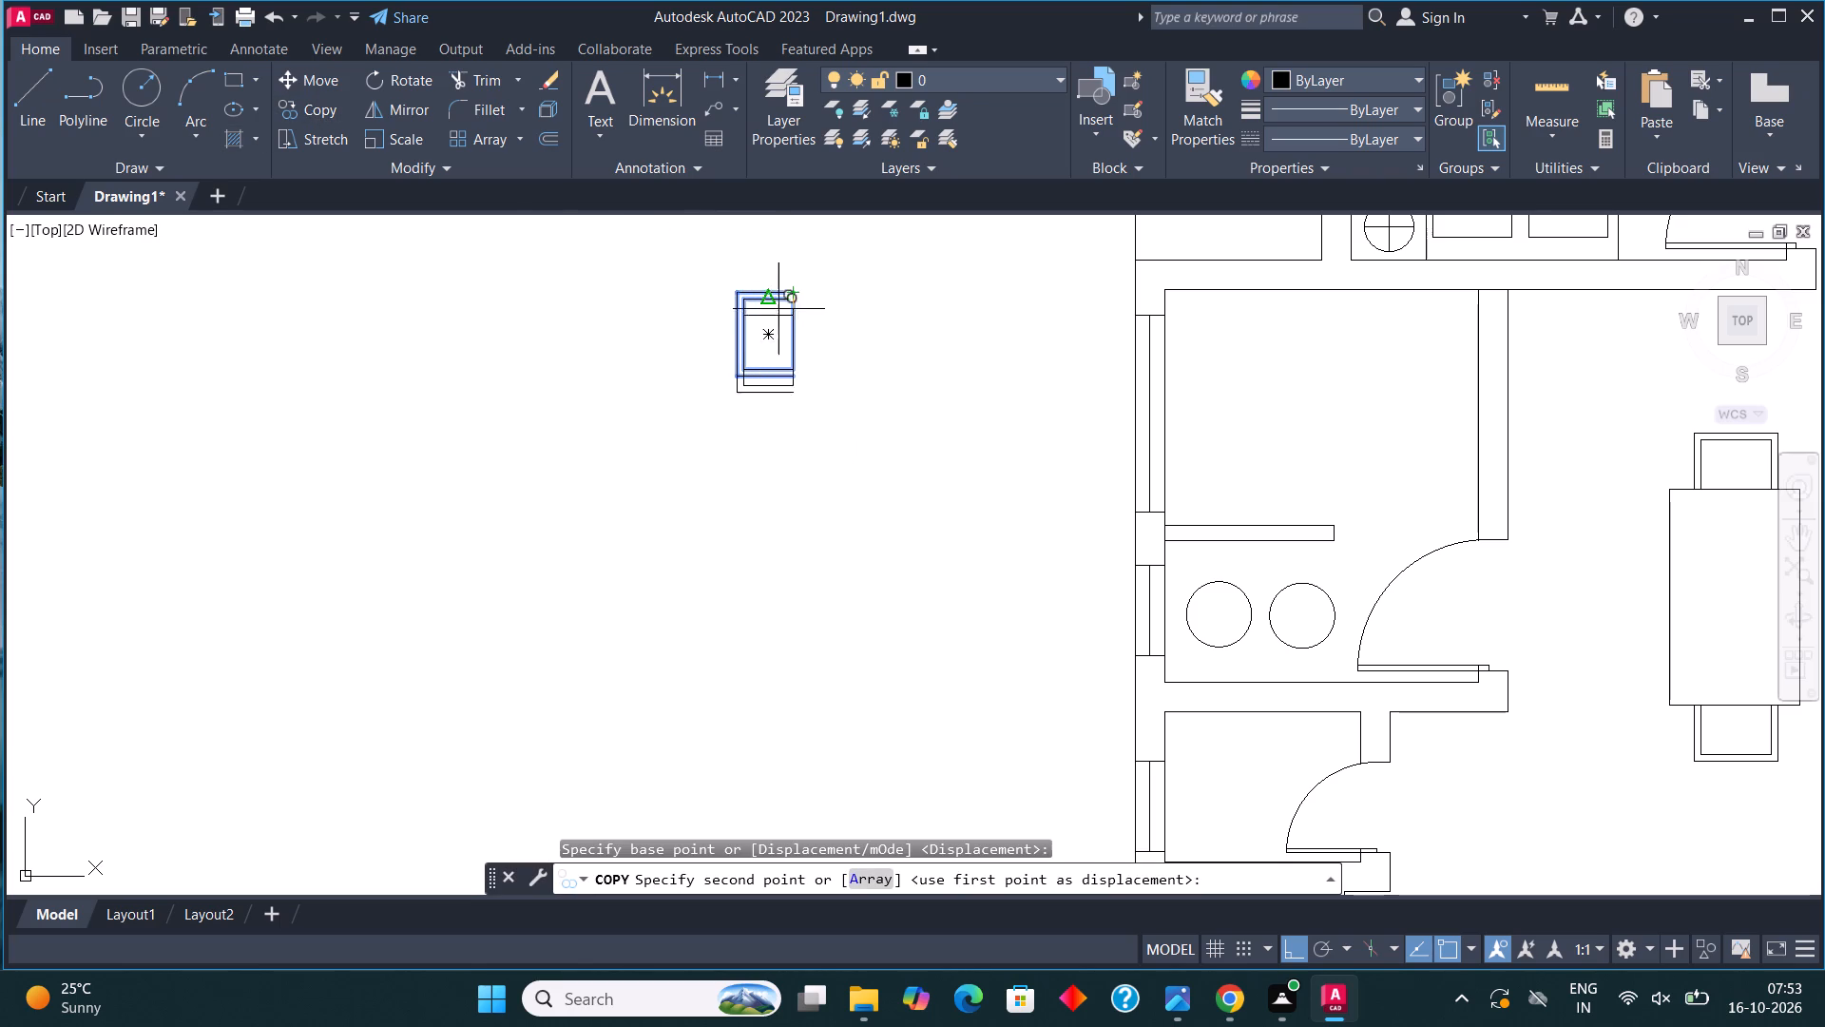
pyautogui.press('F8')
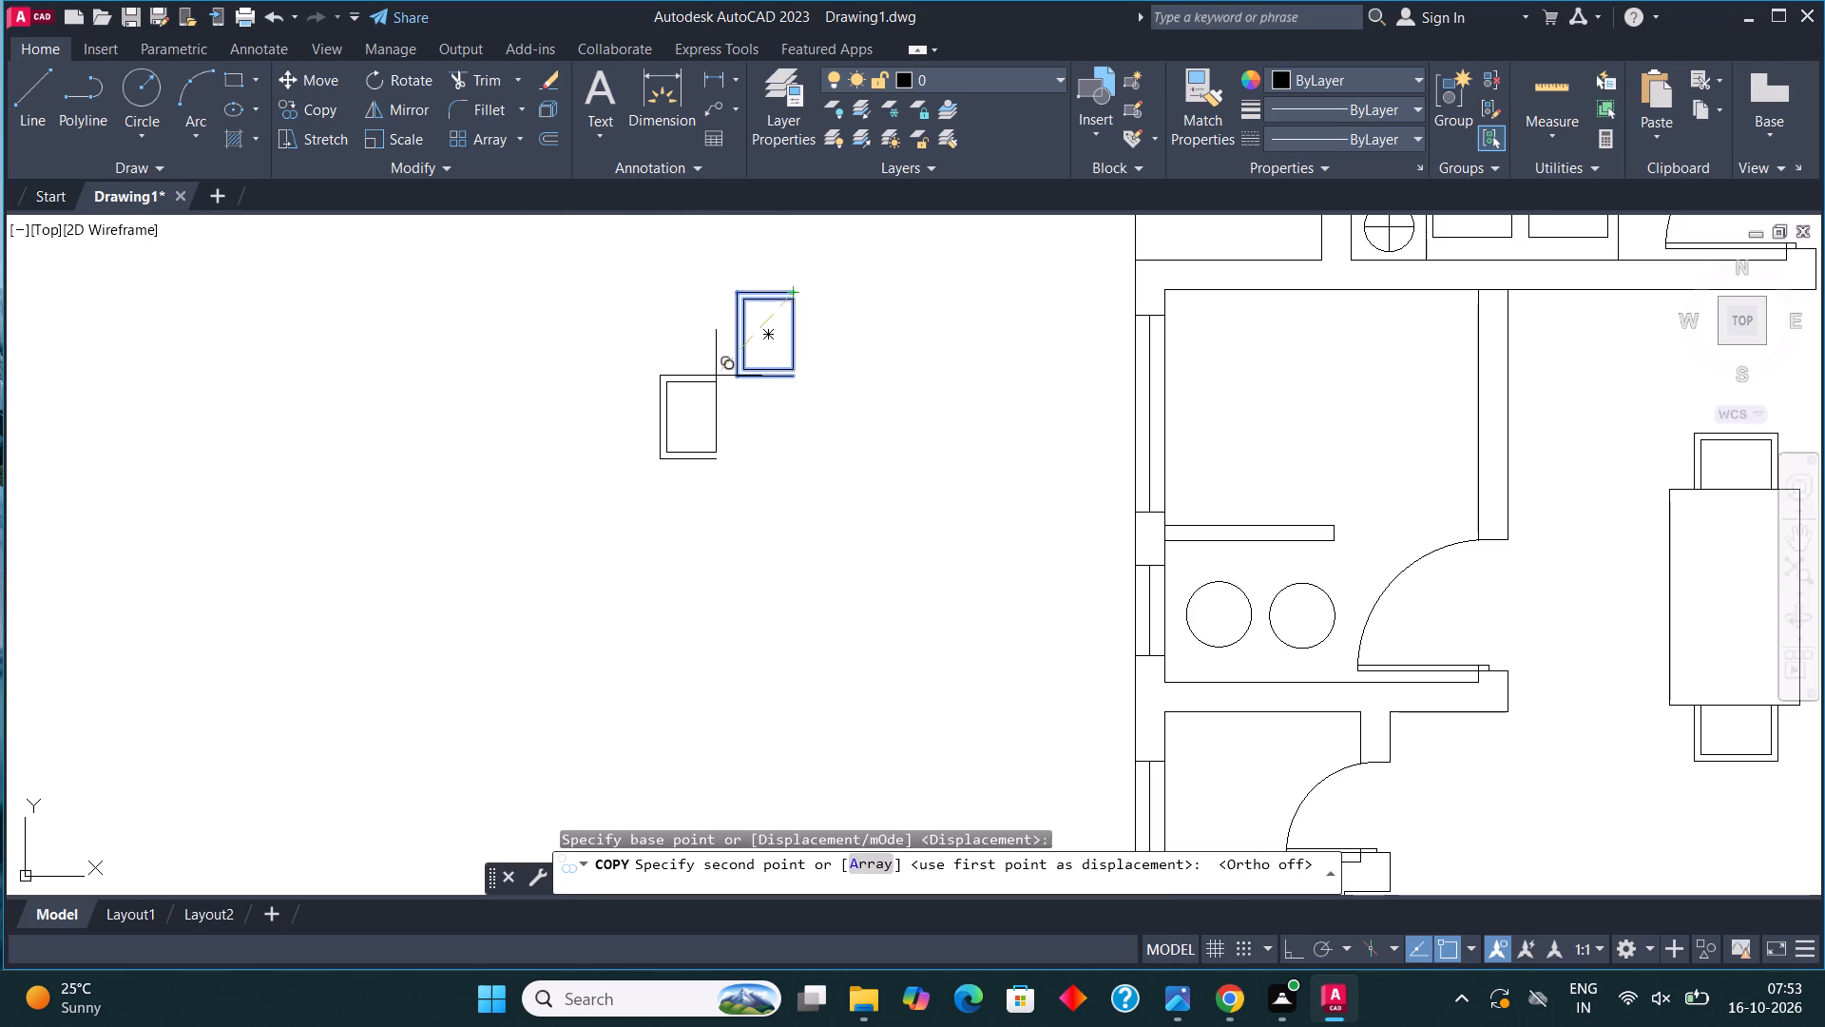
pyautogui.scroll(-2, 721, 397)
pyautogui.scroll(2, 1126, 467)
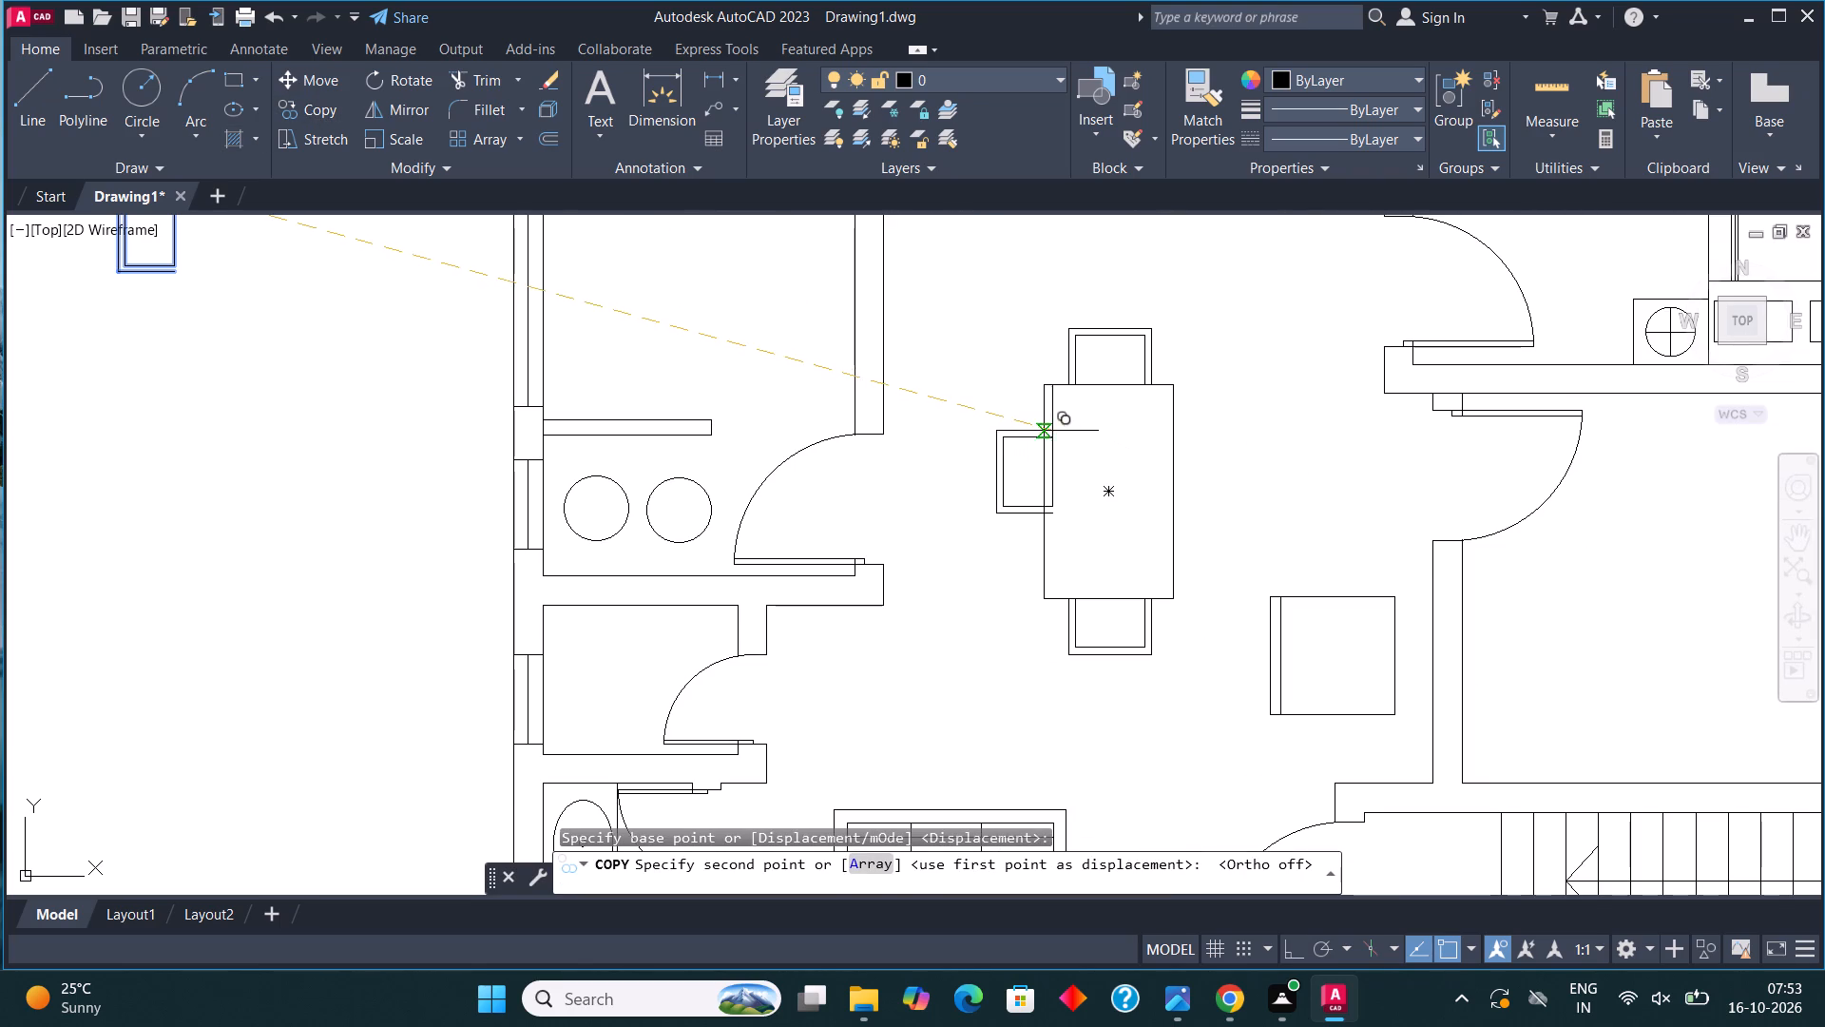
pyautogui.click(1042, 413)
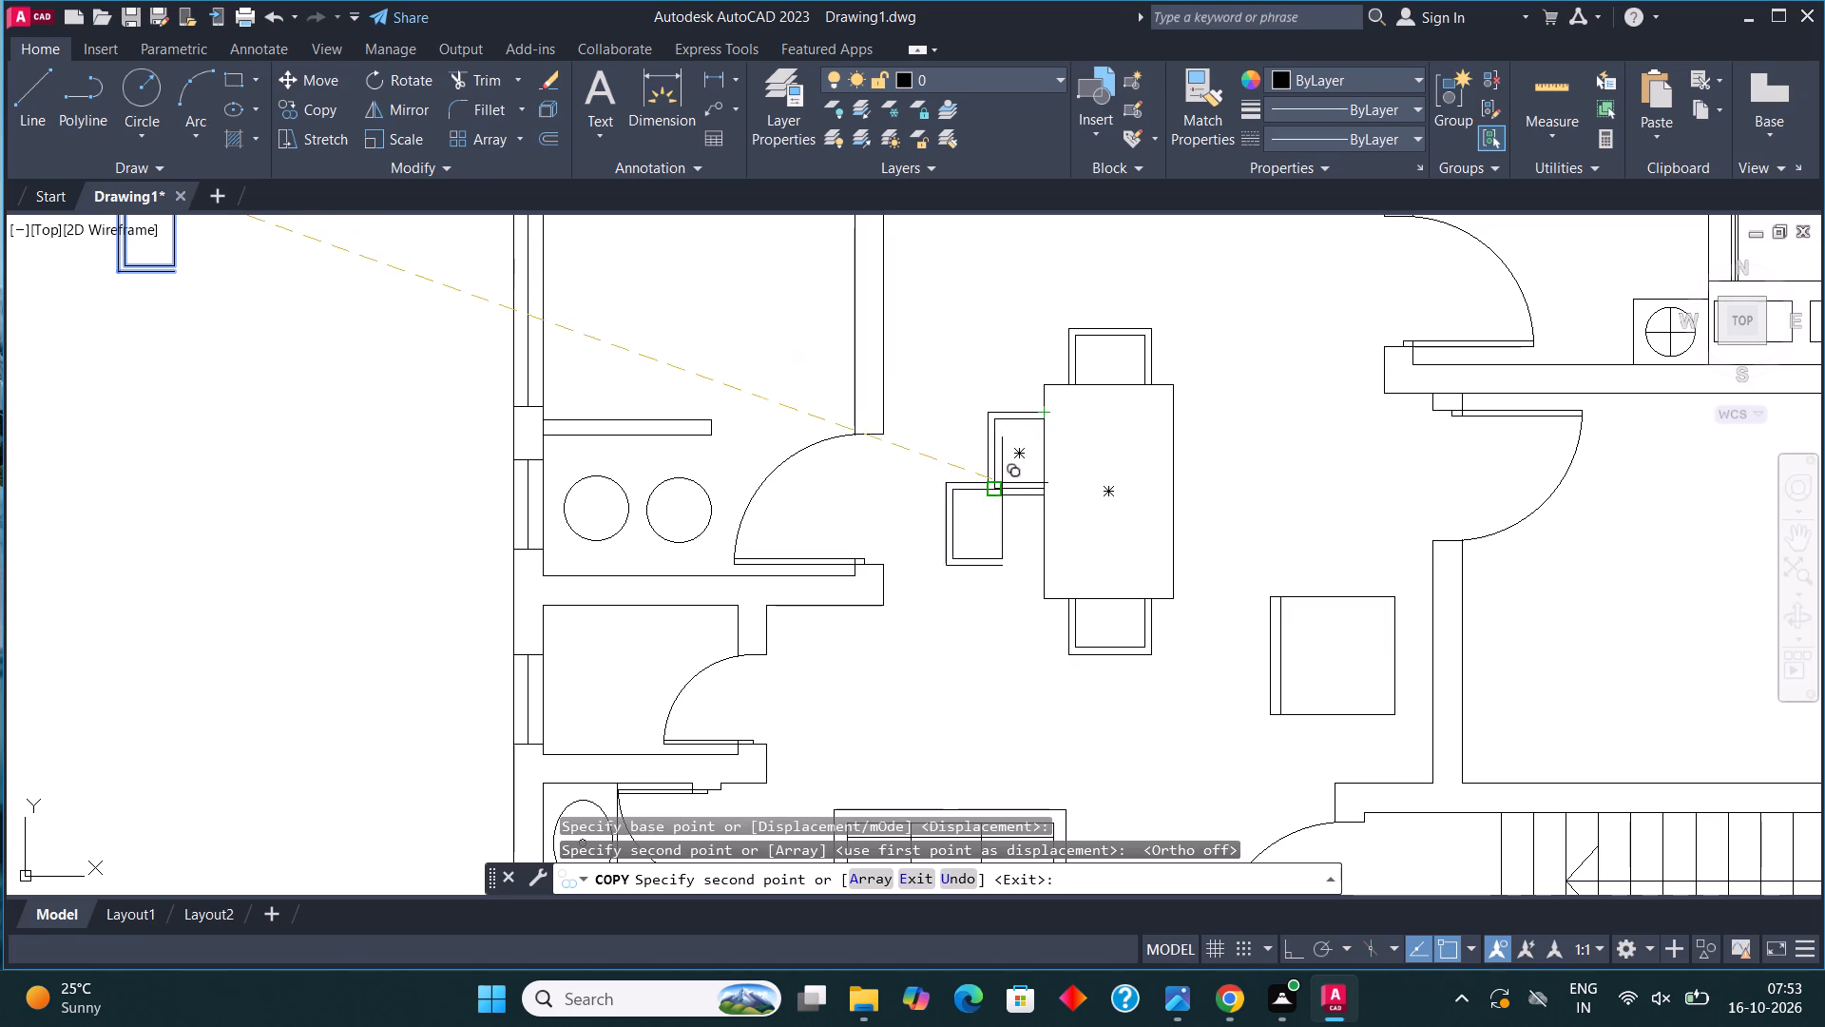
pyautogui.scroll(2, 1035, 510)
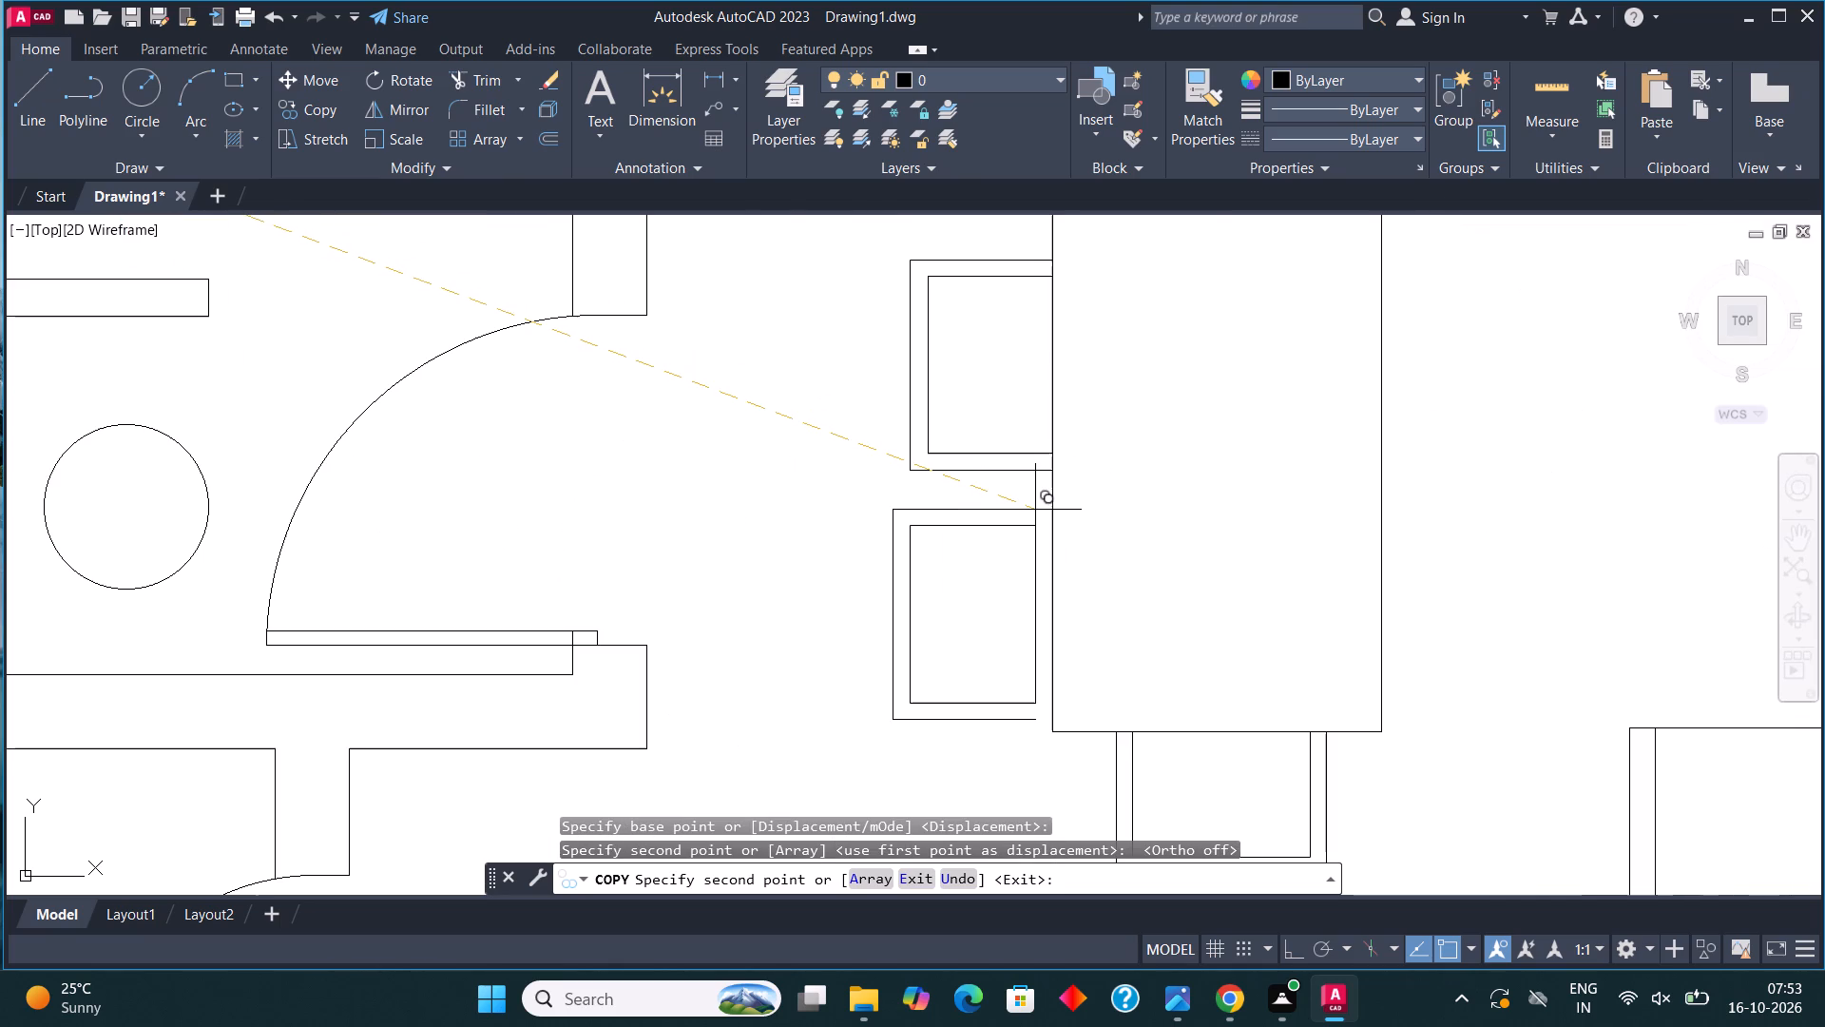
pyautogui.click(1048, 489)
pyautogui.scroll(-1, 969, 542)
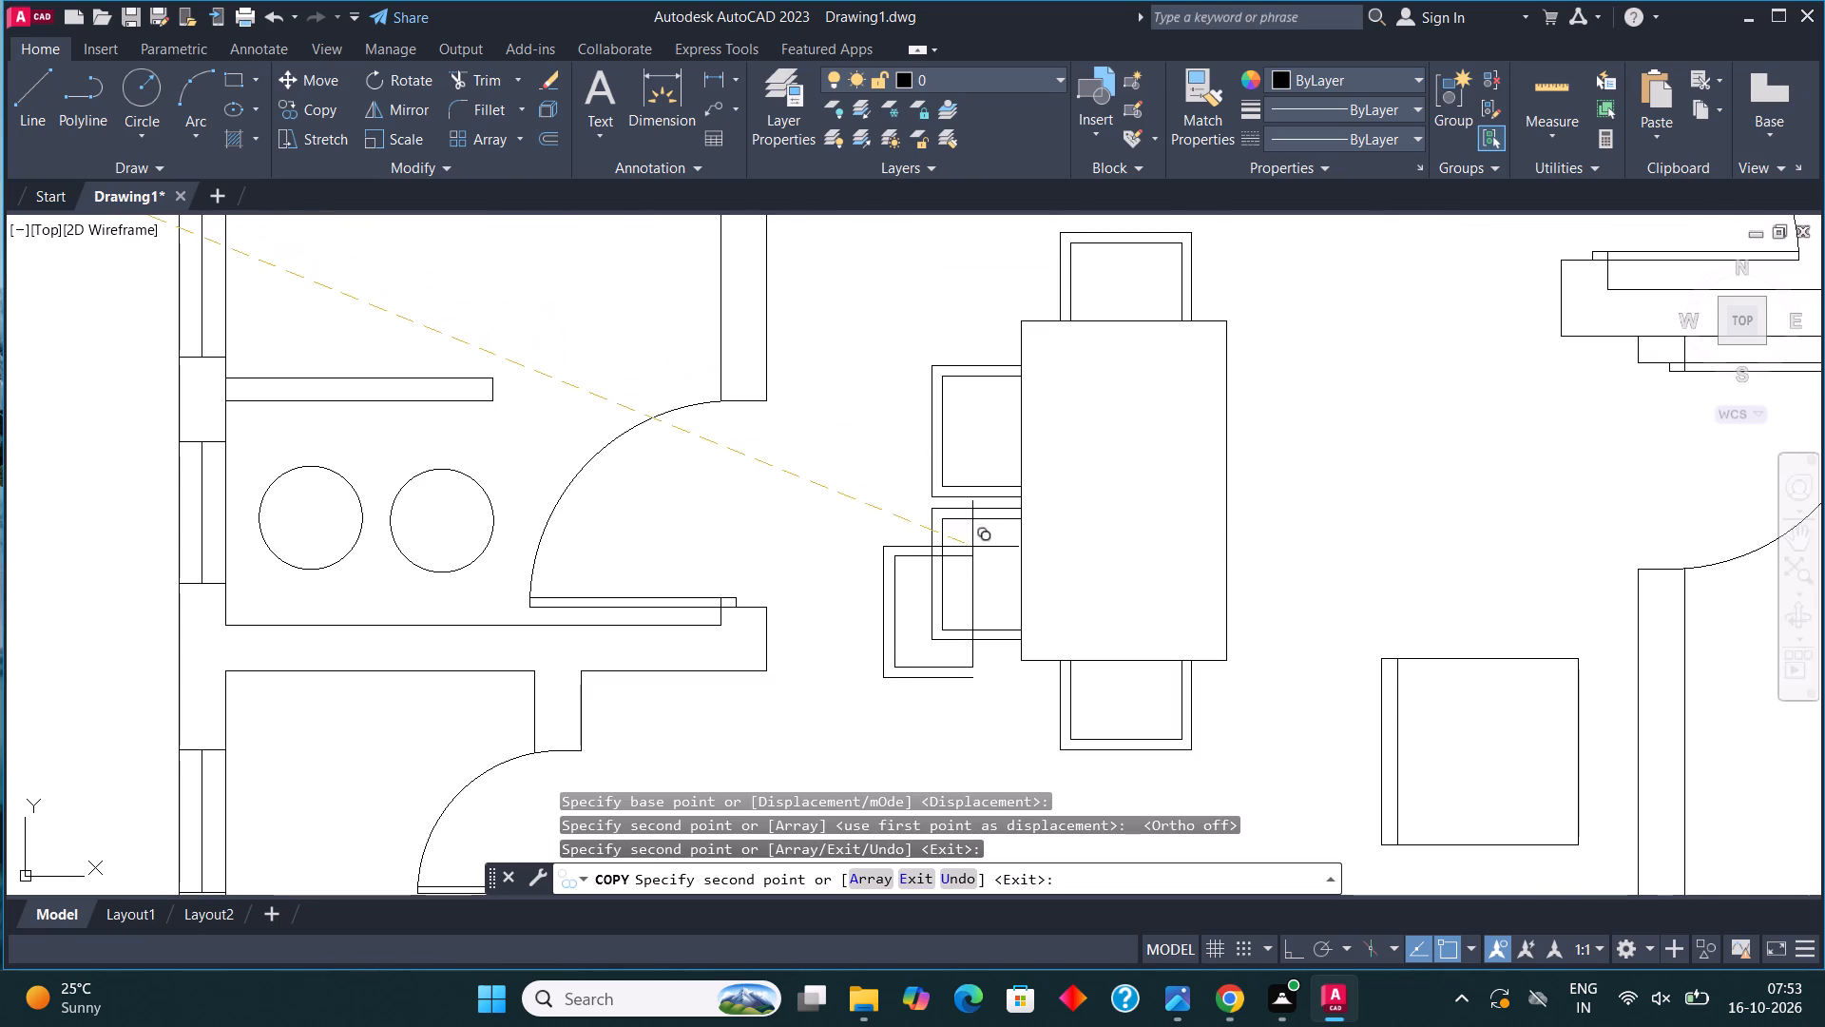
pyautogui.press('Escape')
# Move the two west chairs together slightly north along the table's west edge to even out their spacing.
pyautogui.click(1001, 659)
pyautogui.click(915, 321)
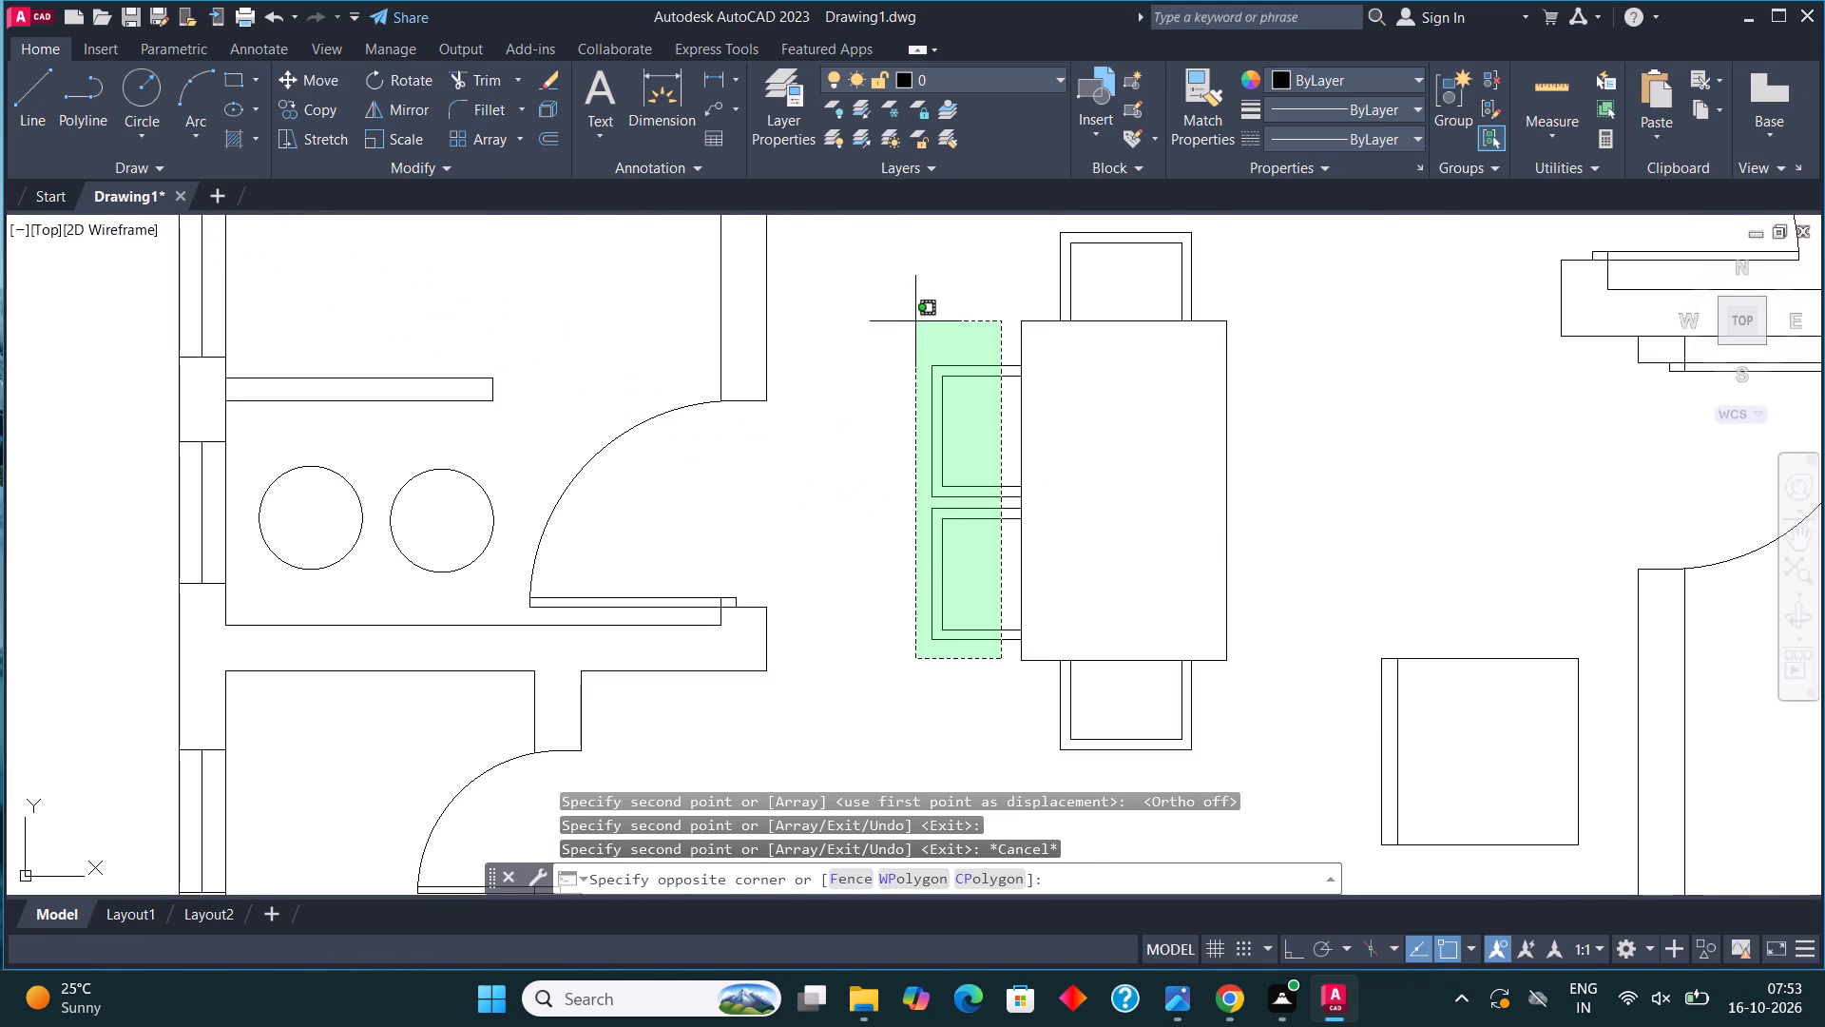
pyautogui.click(330, 77)
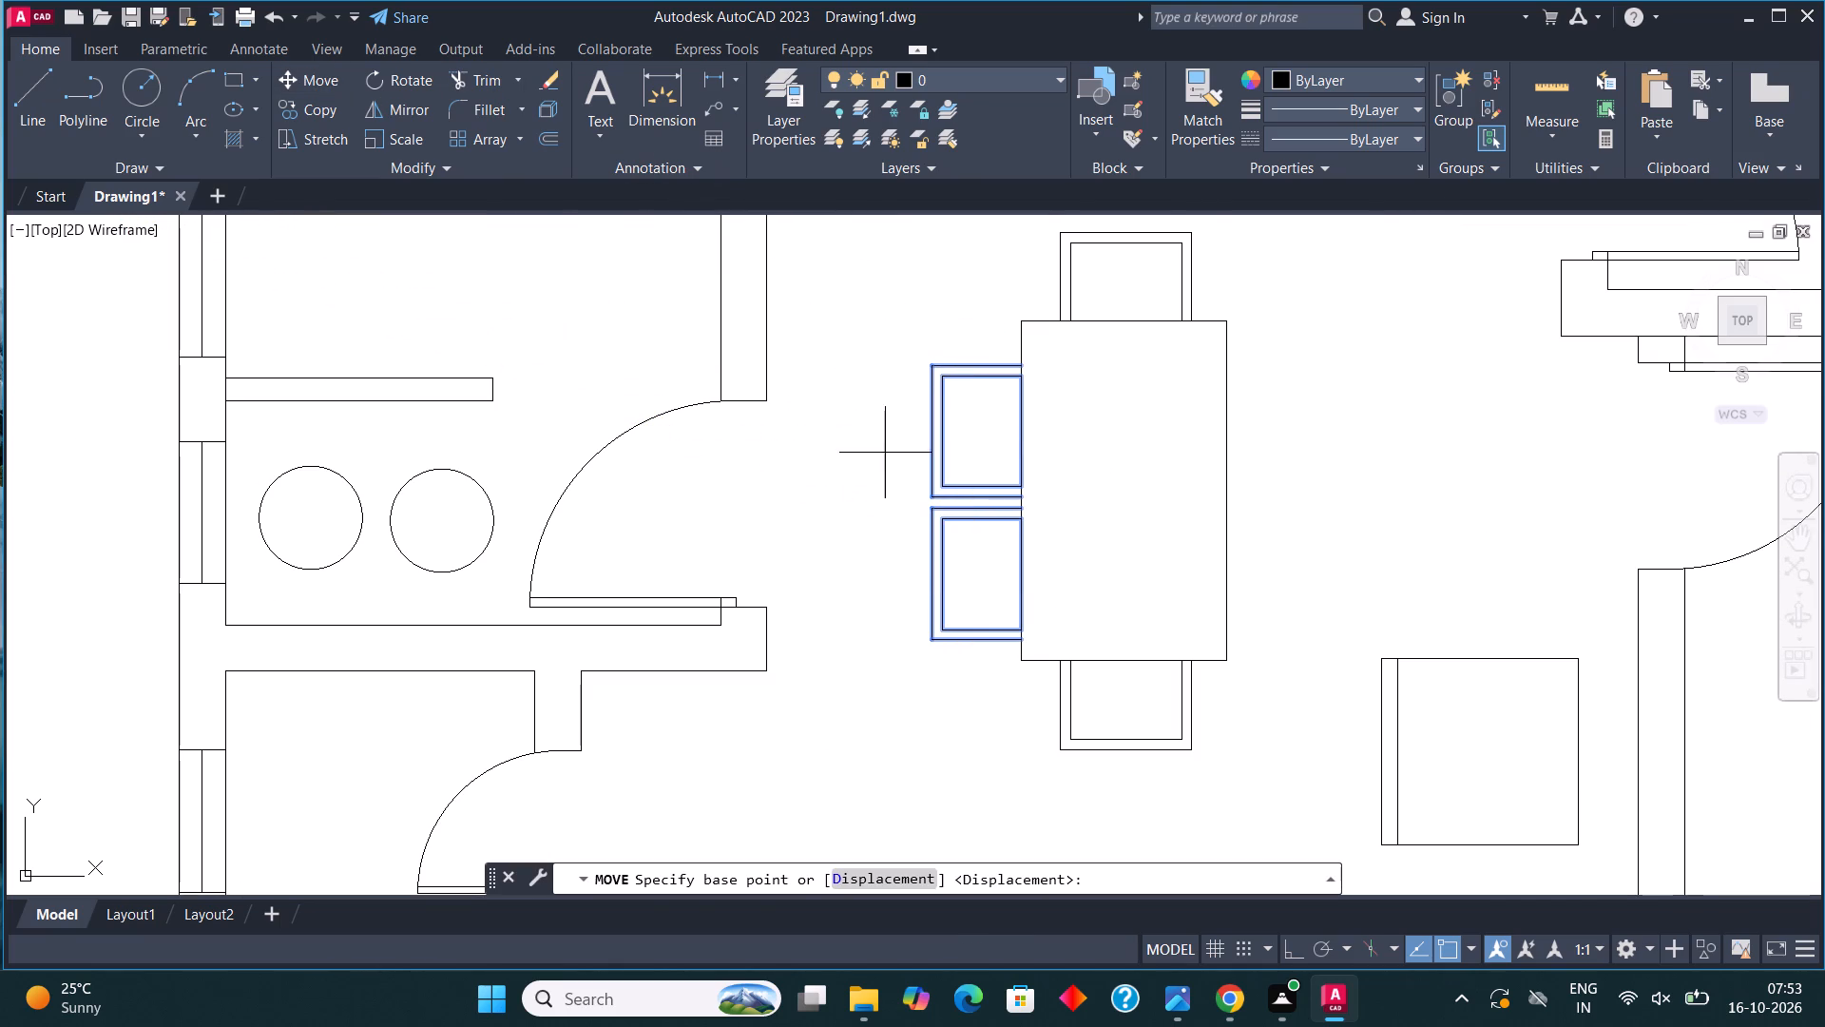
pyautogui.scroll(3, 1036, 630)
pyautogui.click(959, 675)
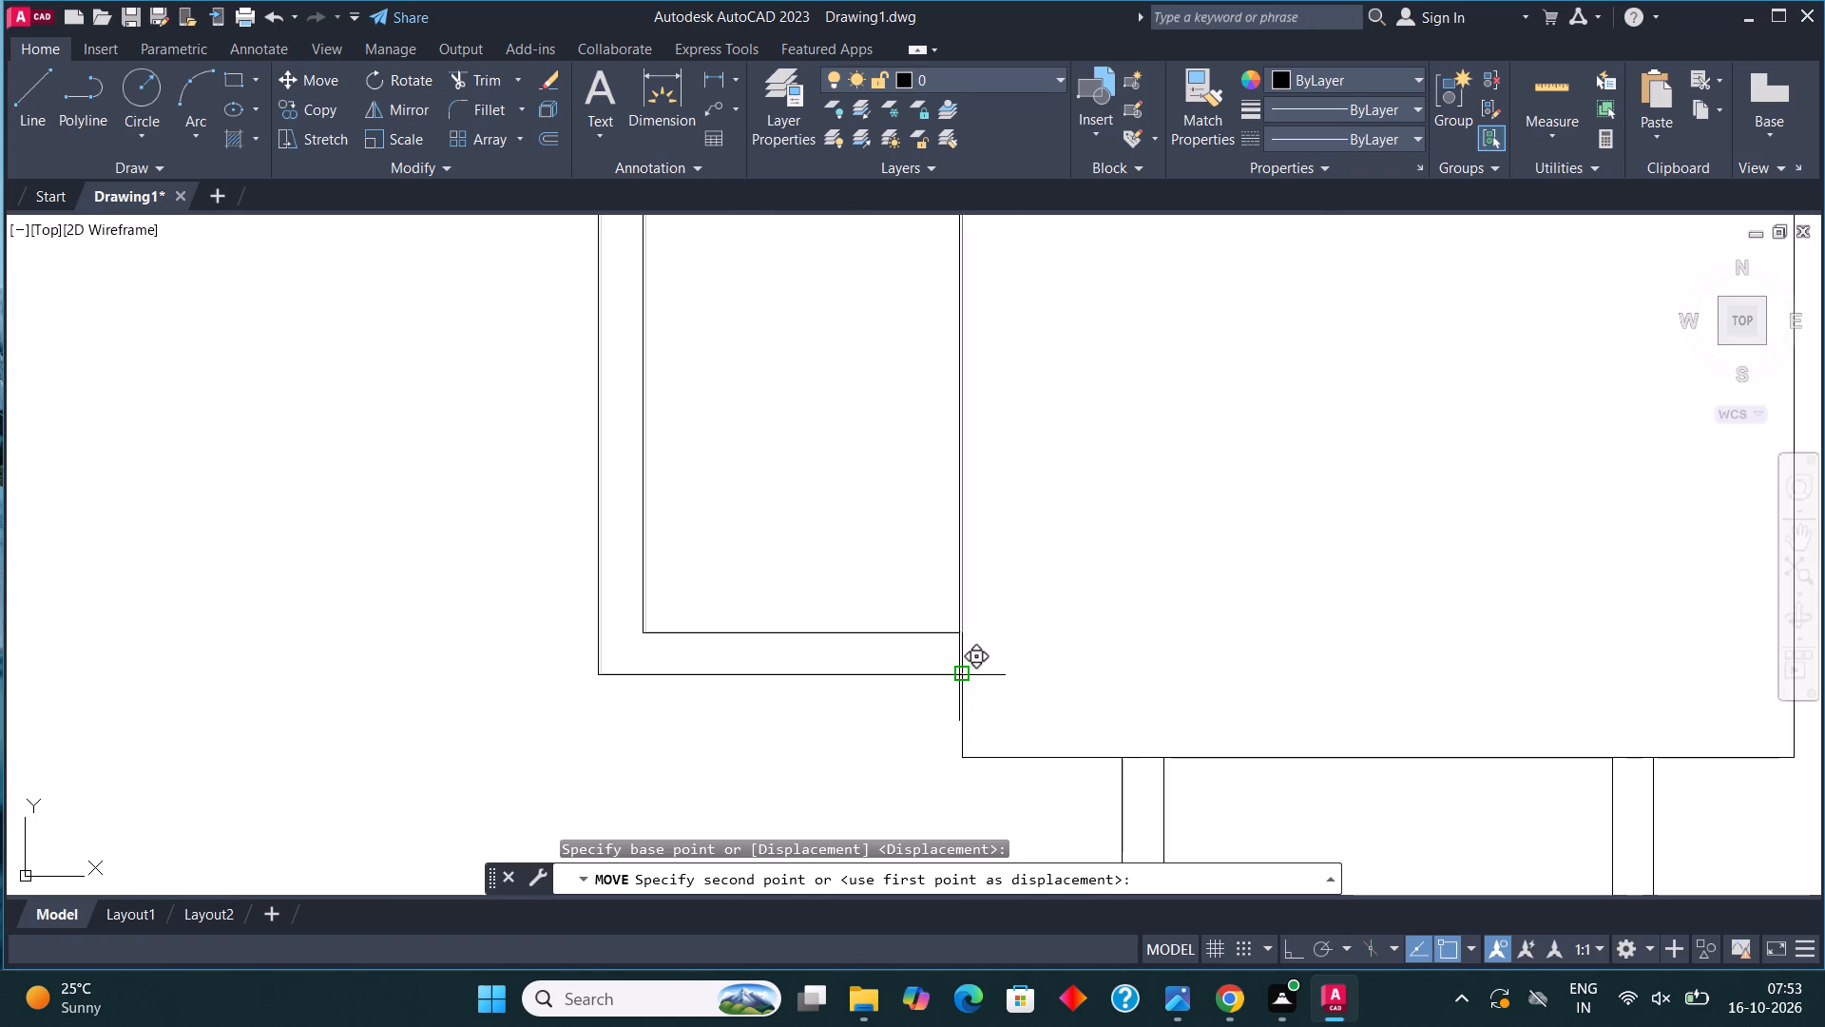
pyautogui.click(959, 640)
pyautogui.scroll(-3, 901, 732)
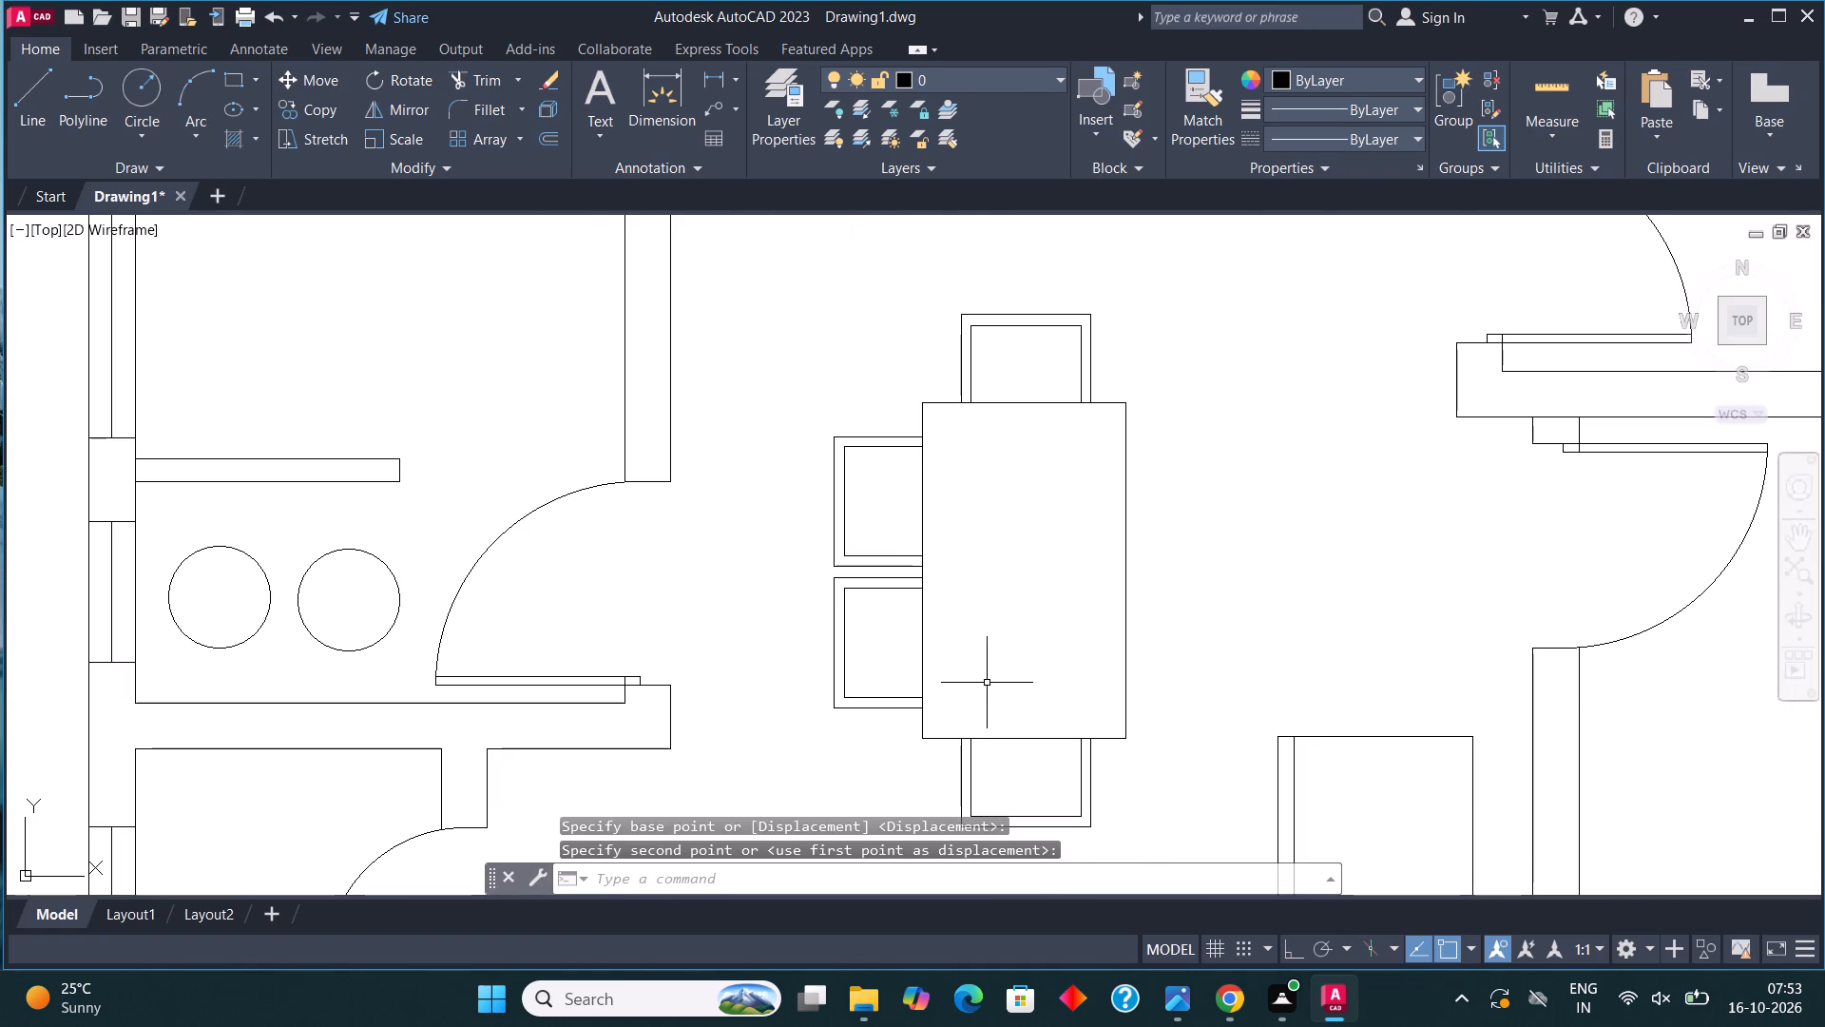
# Mirror the two west chairs about the table's vertical centreline to its east side, keeping the source chairs.
pyautogui.click(893, 727)
pyautogui.click(819, 384)
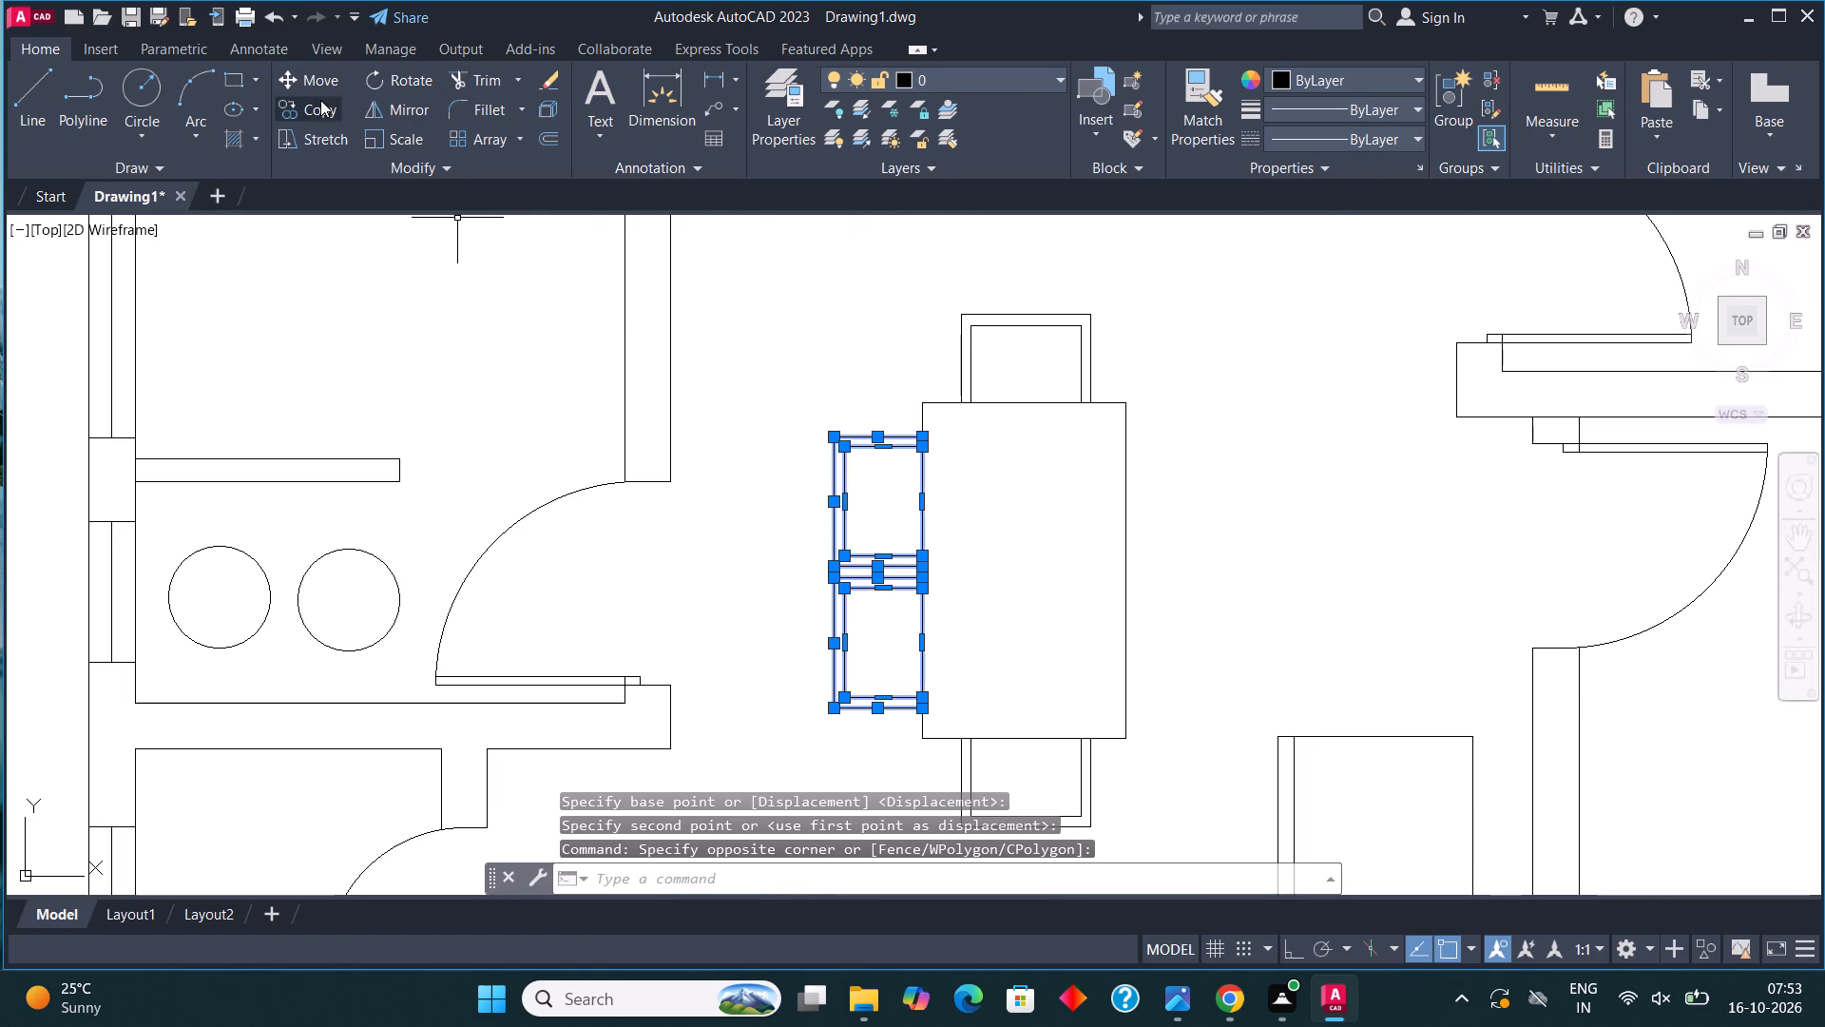
pyautogui.click(405, 107)
pyautogui.click(1022, 570)
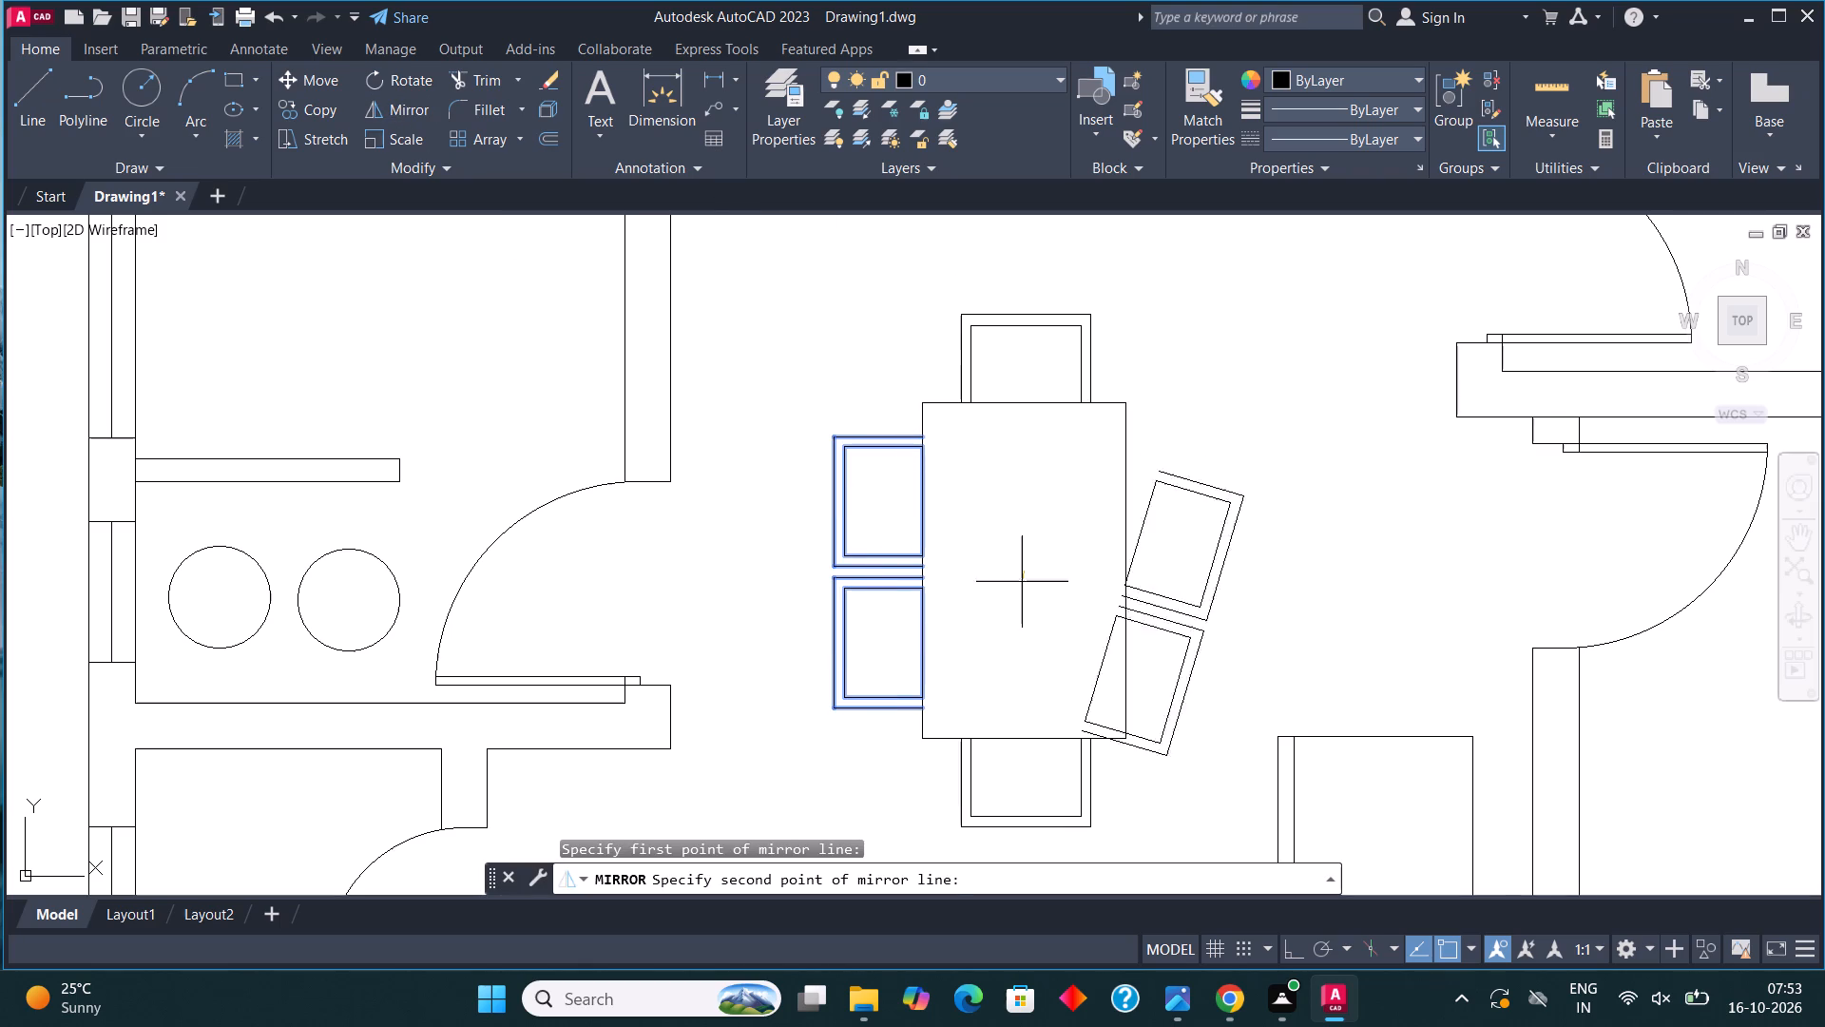
pyautogui.press('F8')
pyautogui.click(1016, 635)
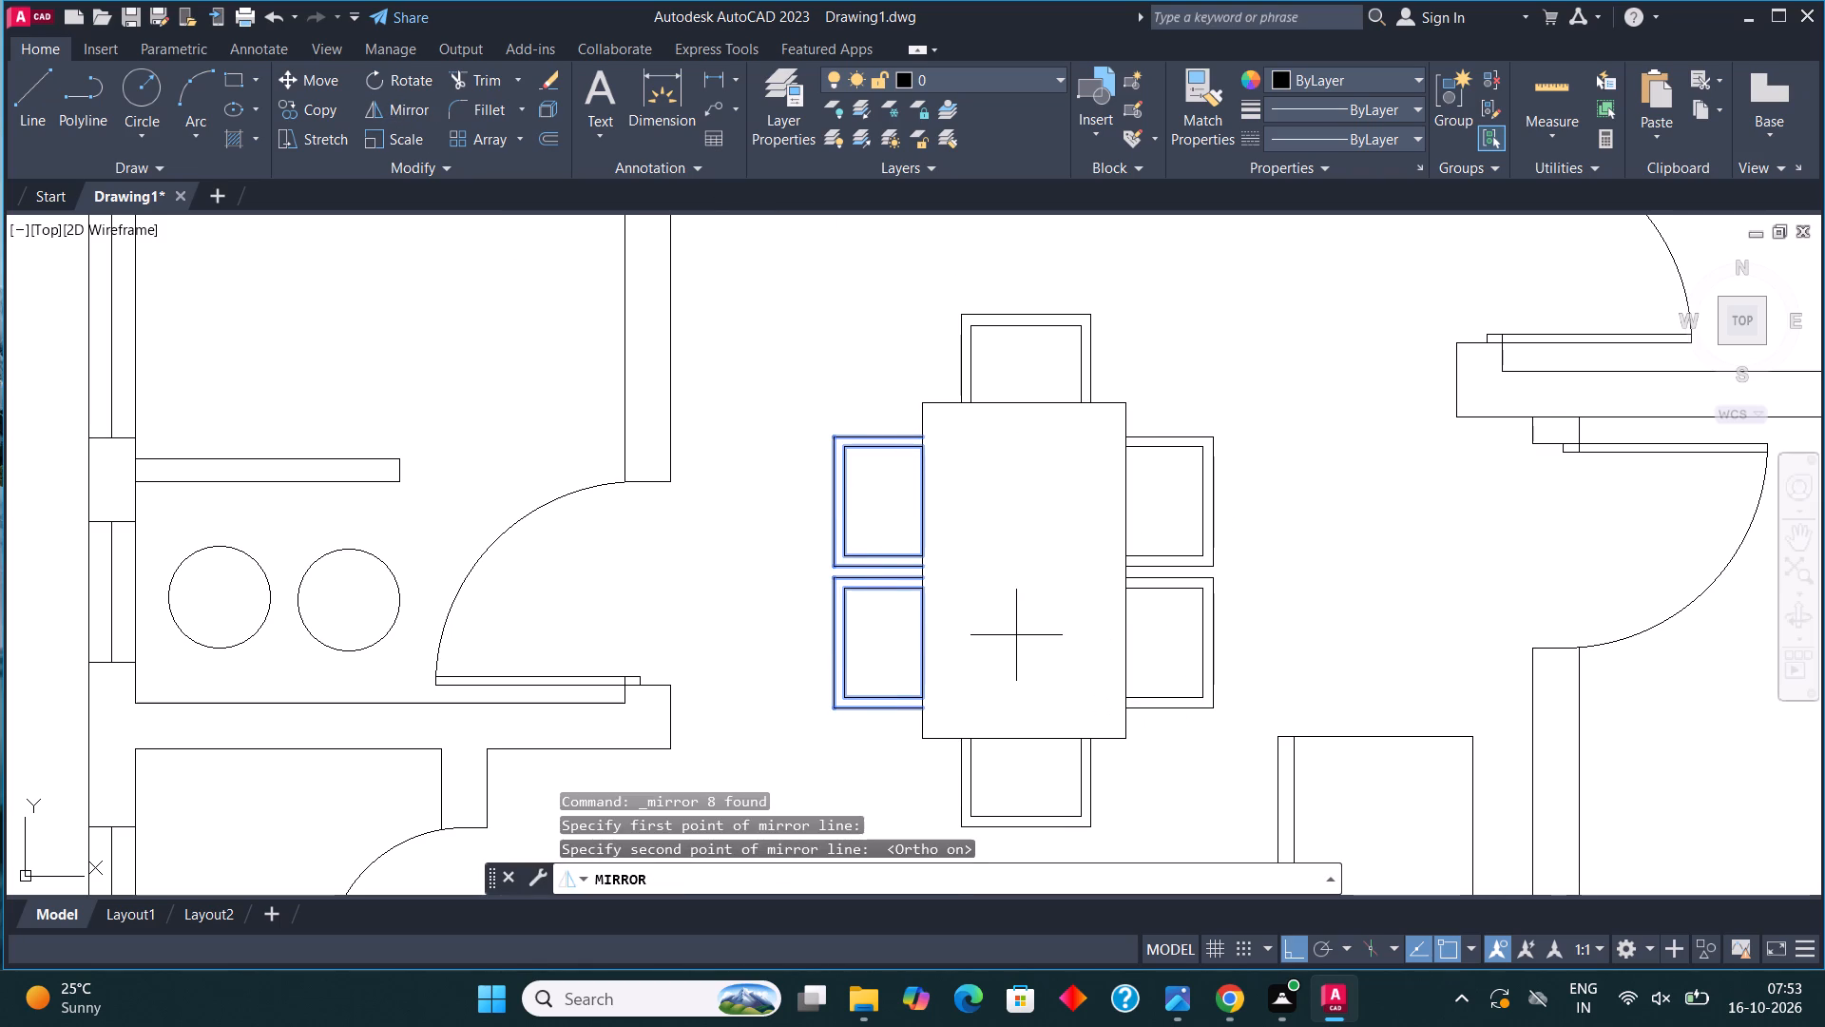
pyautogui.click(892, 880)
# Delete the spare rotated chair in the empty space west of the plan.
pyautogui.scroll(-3, 937, 597)
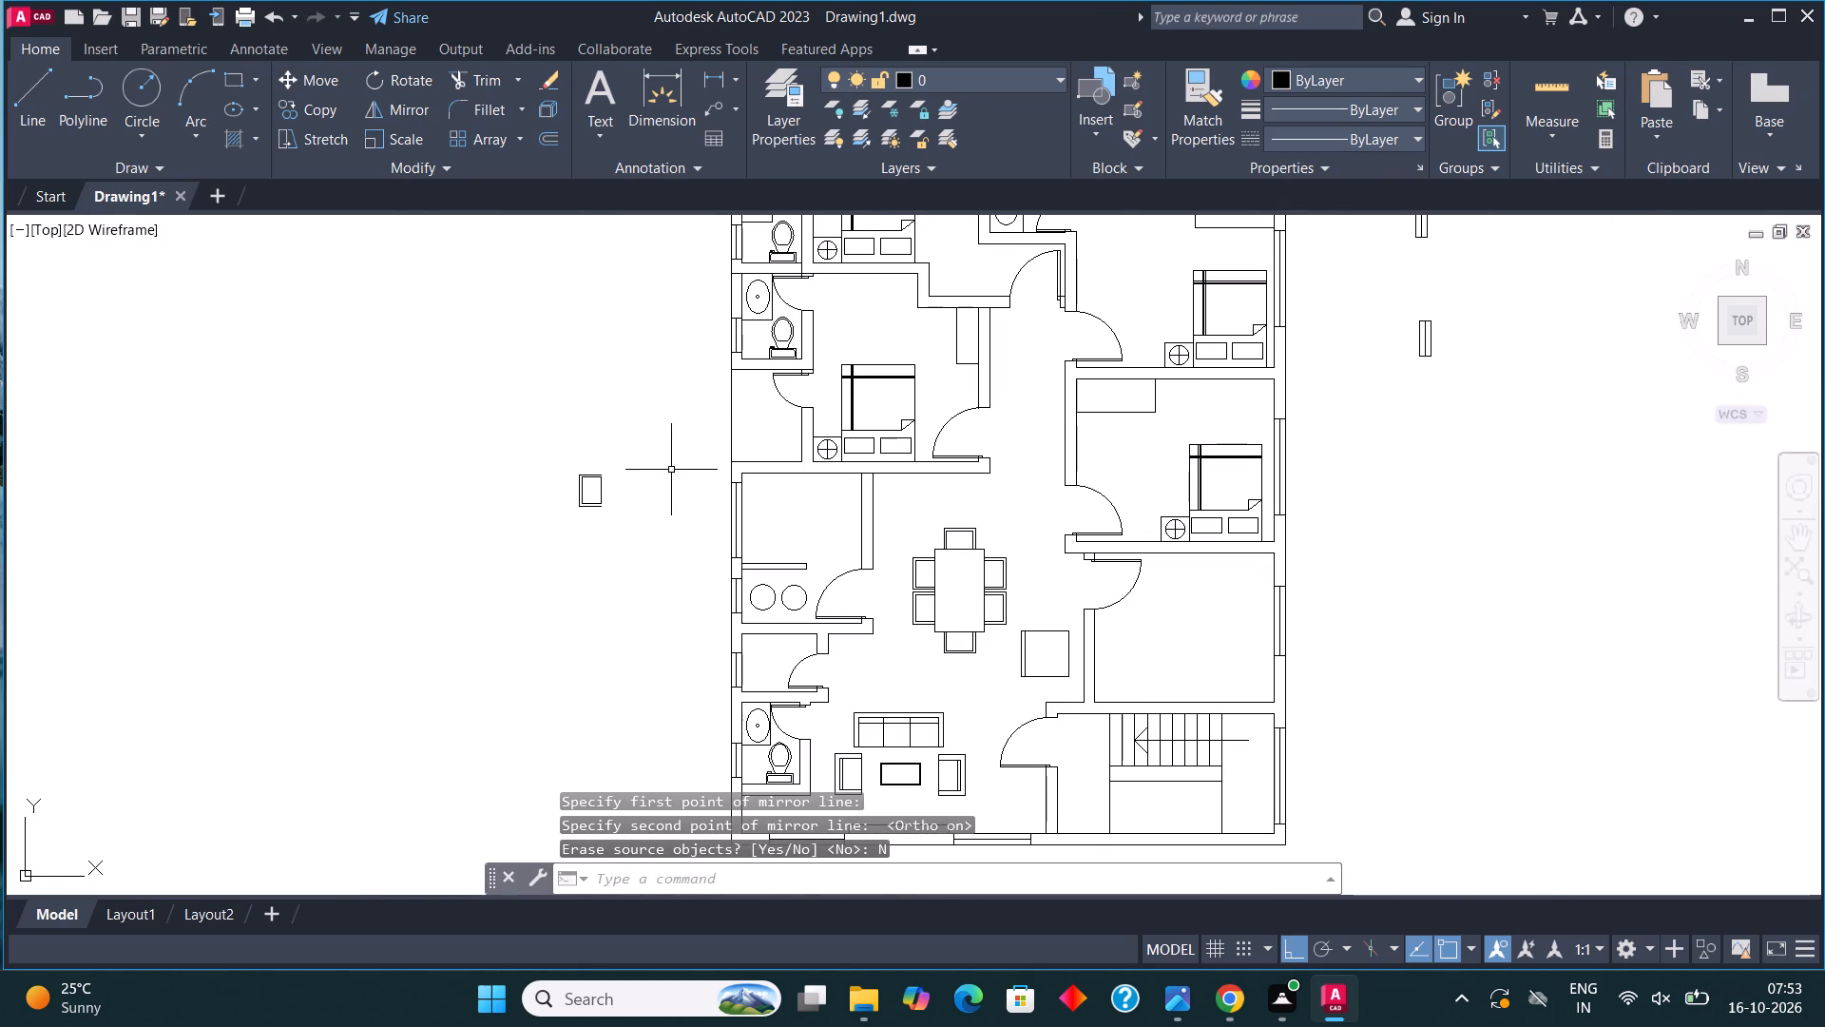
pyautogui.click(633, 531)
pyautogui.click(488, 375)
pyautogui.press('Delete')
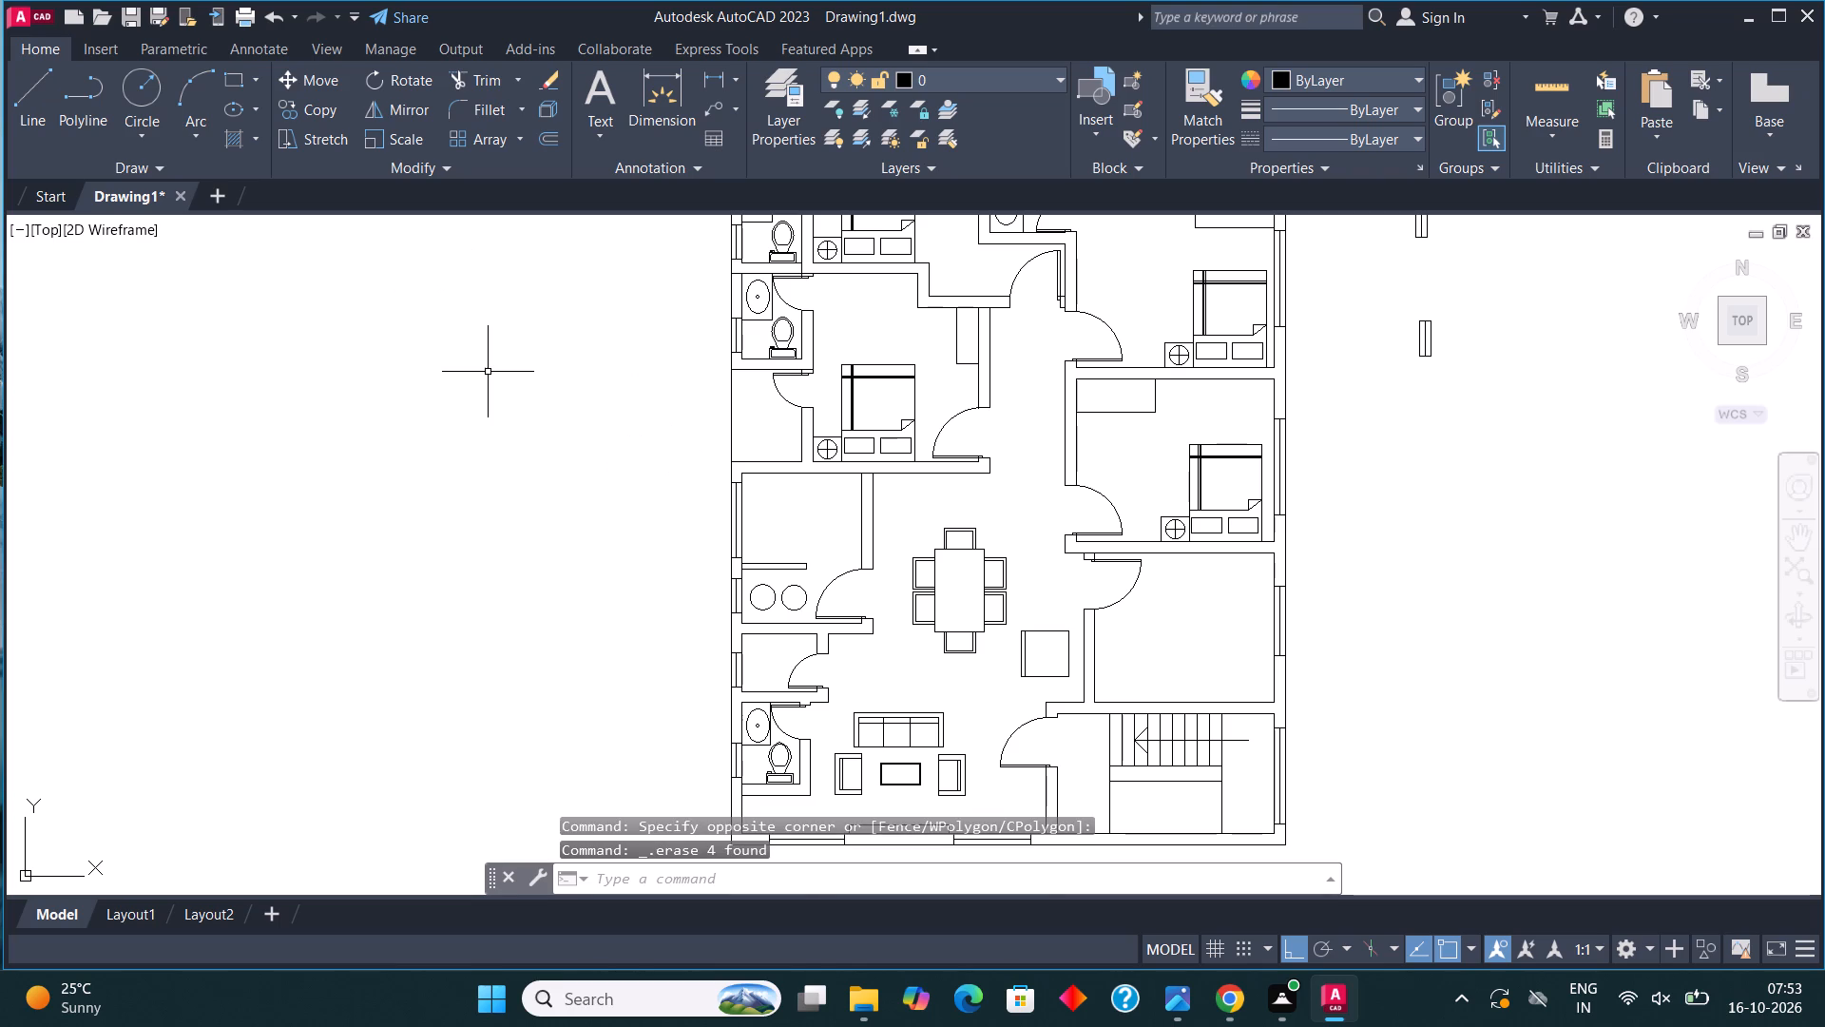
# Scale the dining table and its six chairs down slightly about the midpoint of the table's south edge.
pyautogui.scroll(-1, 562, 357)
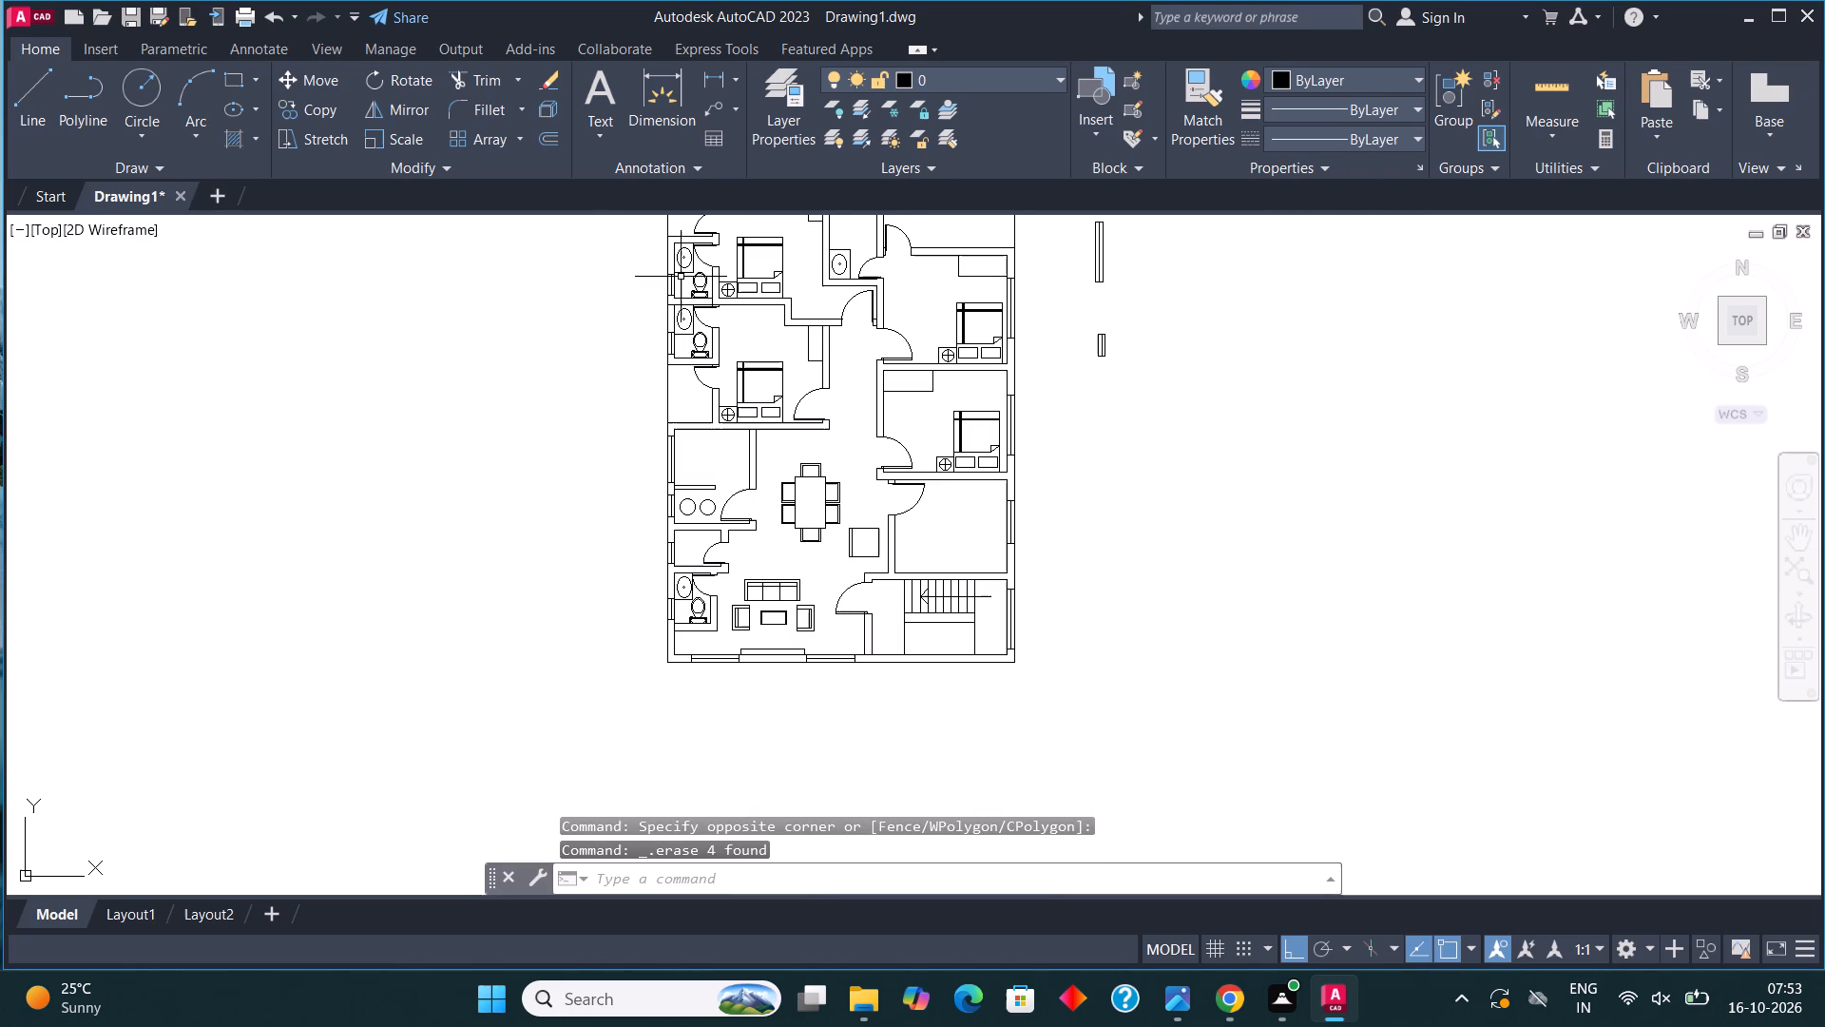
pyautogui.scroll(1, 699, 407)
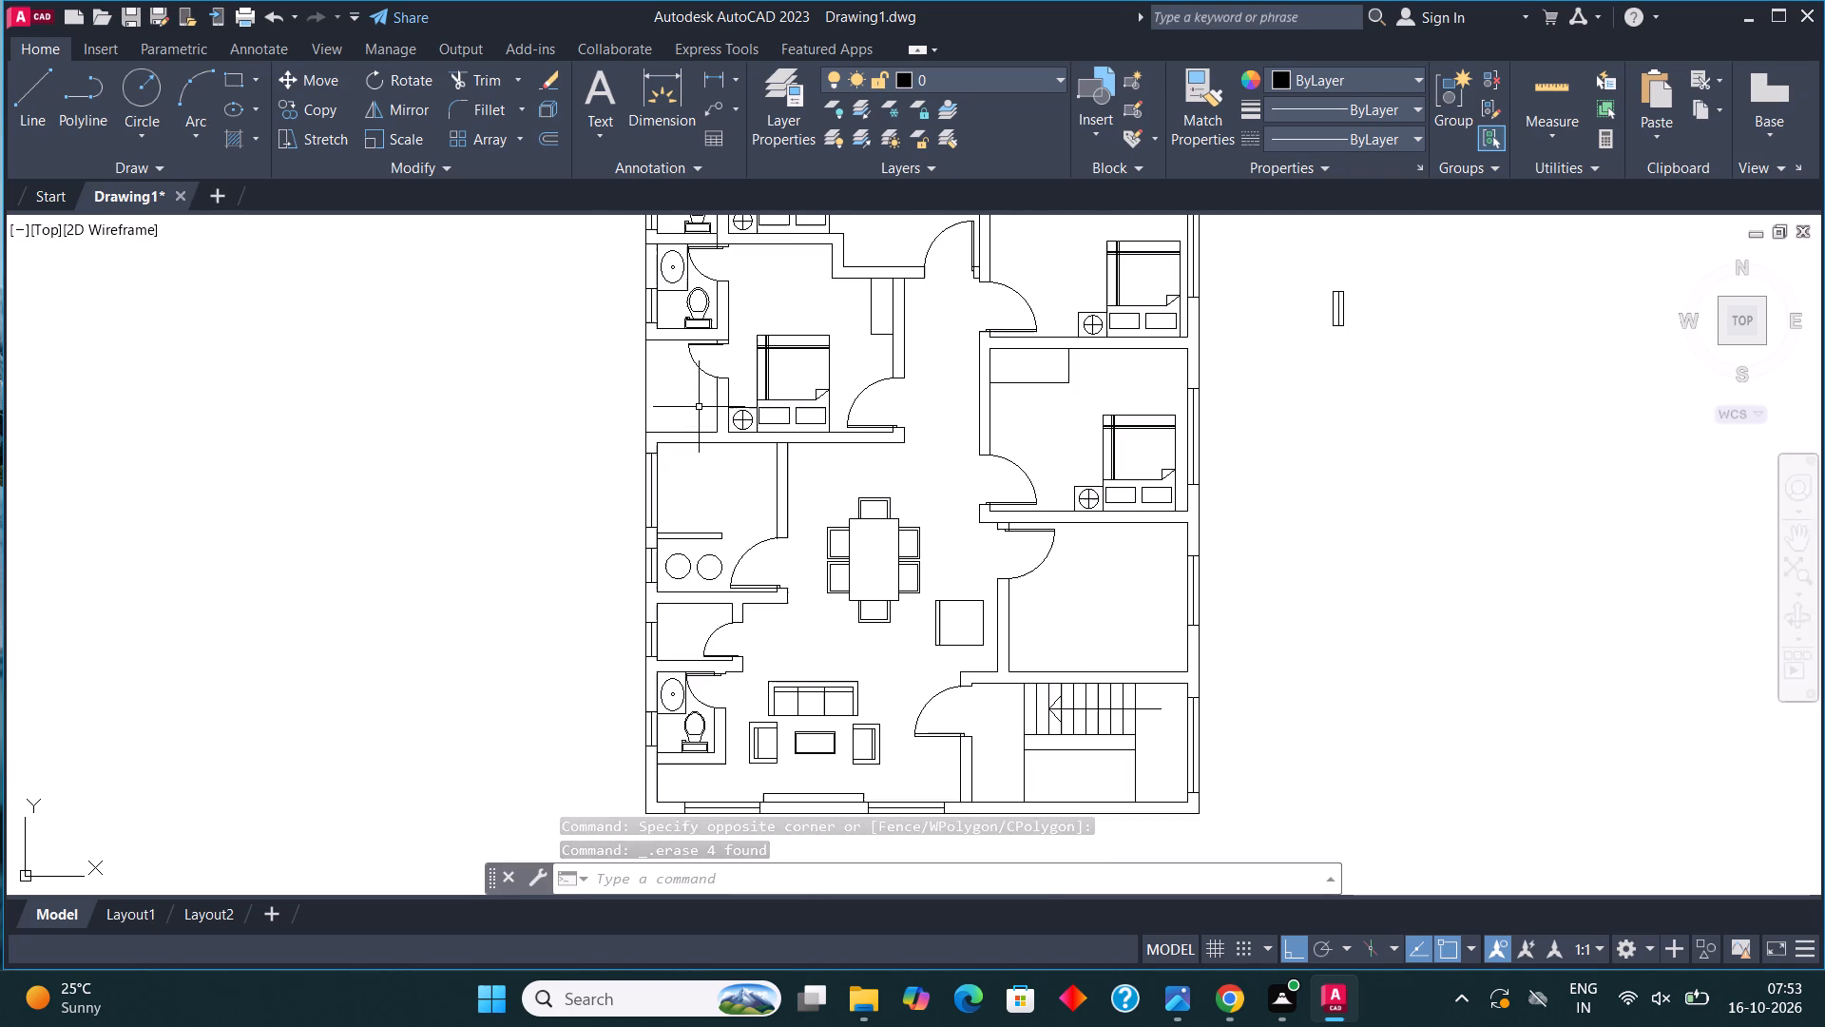
pyautogui.scroll(1, 893, 628)
pyautogui.click(934, 645)
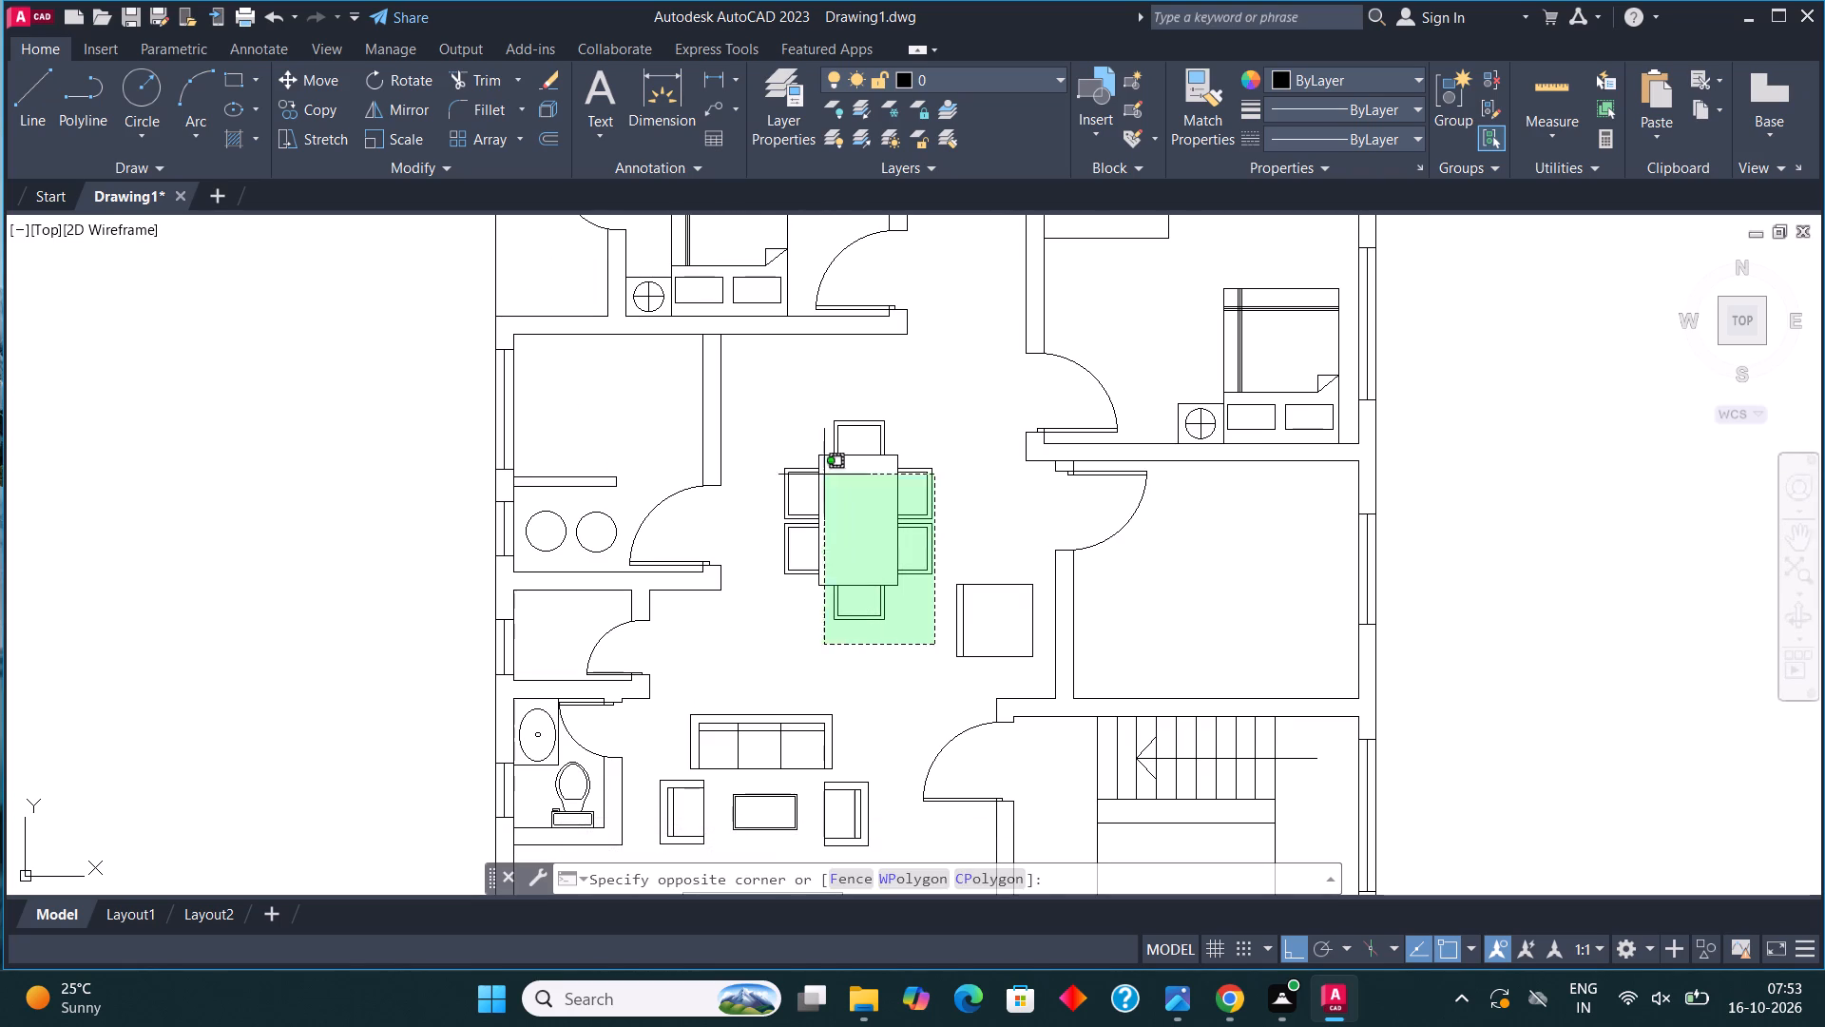
pyautogui.click(767, 395)
pyautogui.click(400, 135)
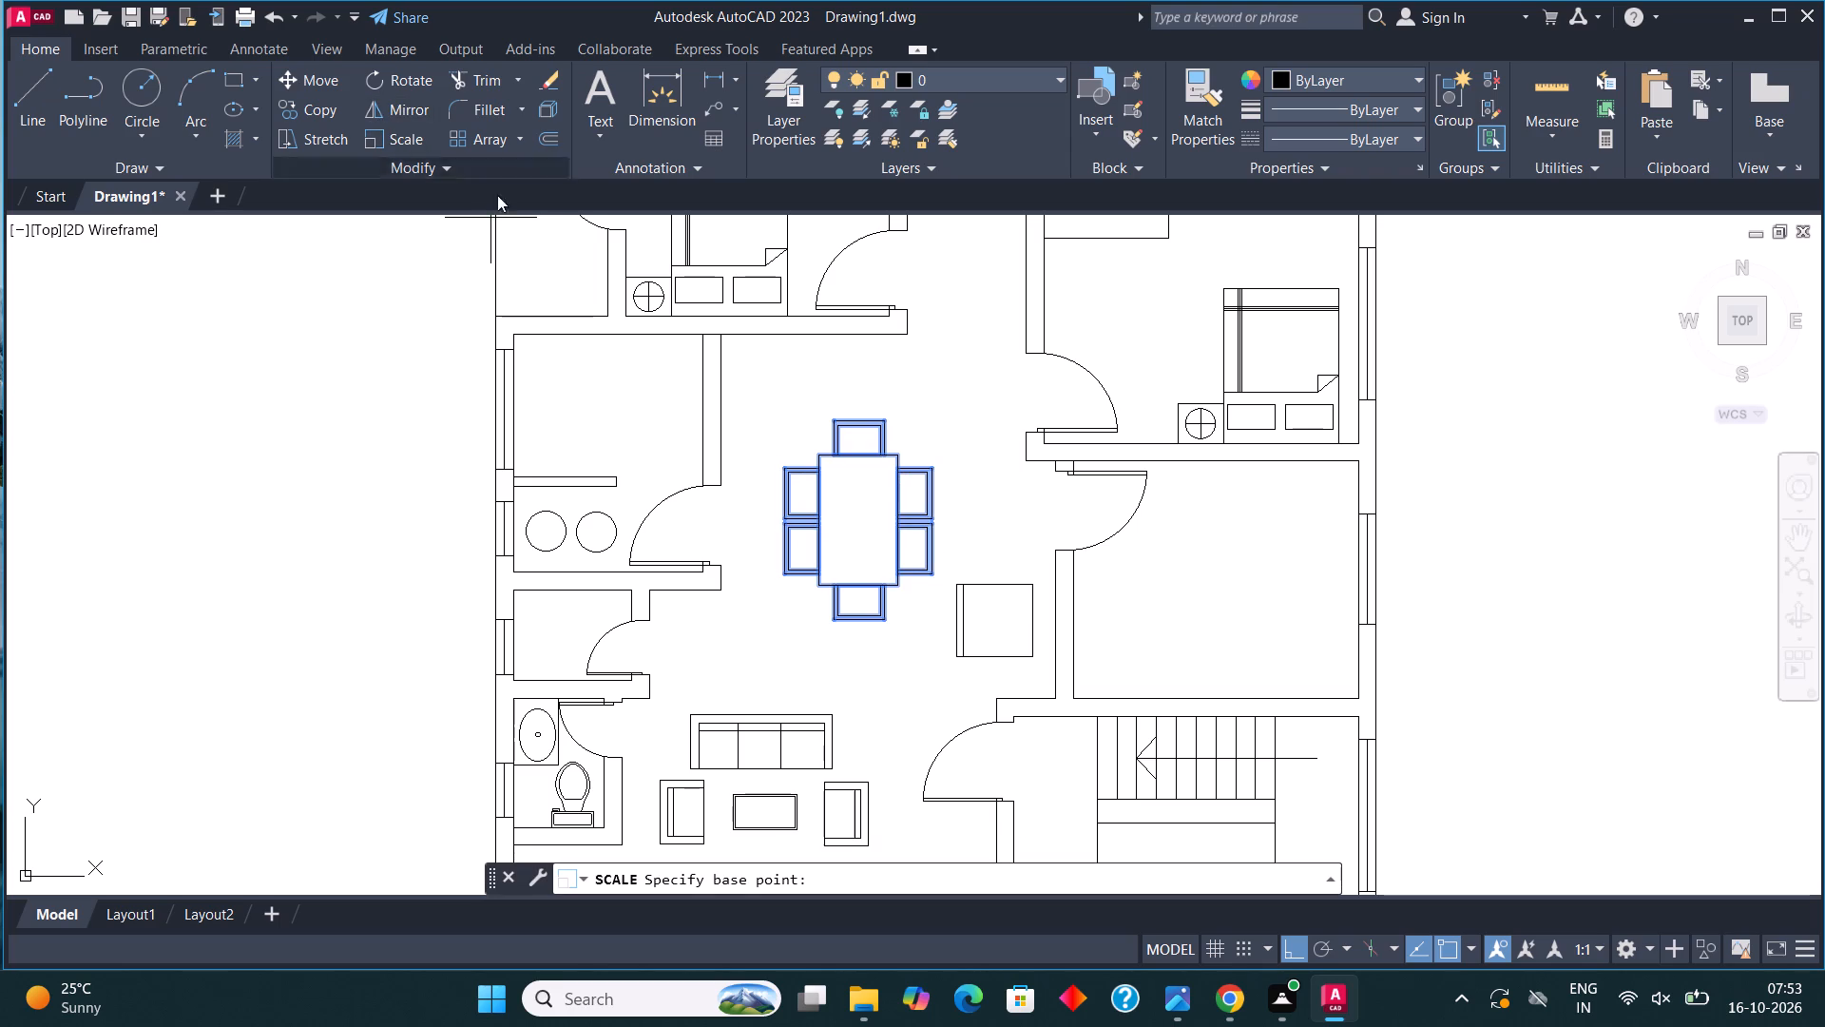
pyautogui.click(856, 575)
pyautogui.click(871, 505)
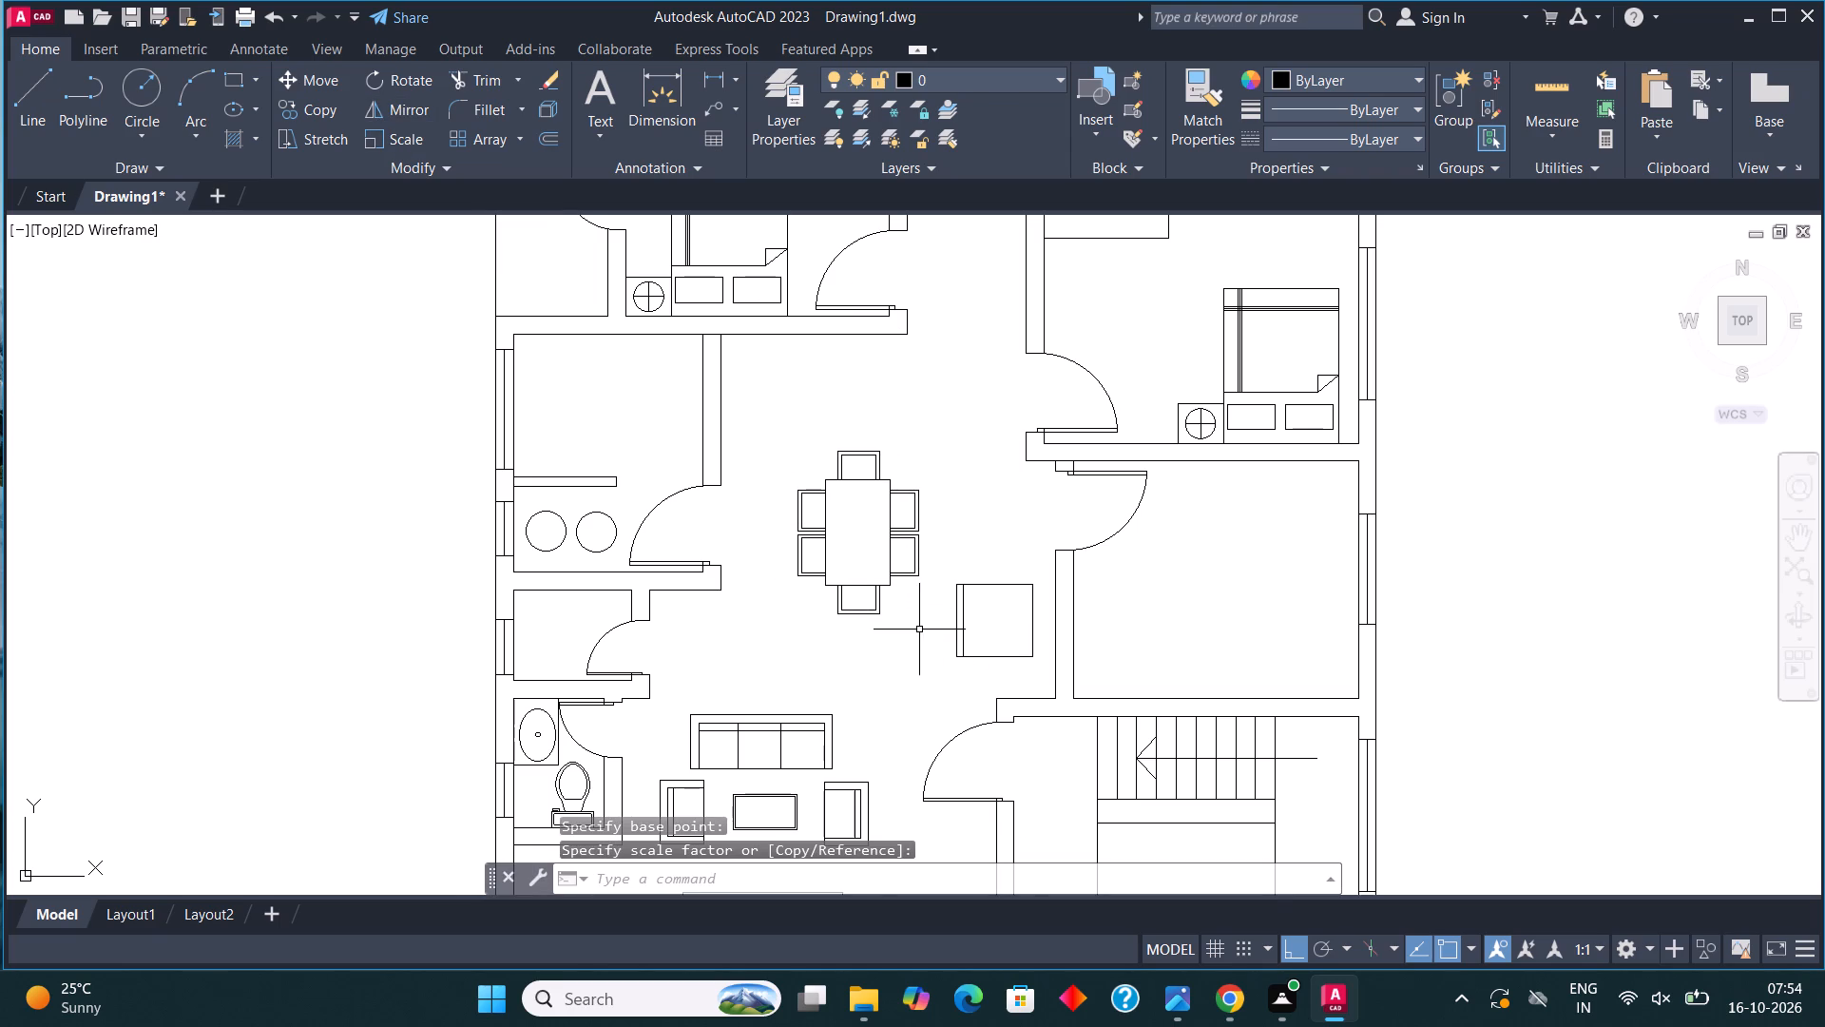
# Move the whole dining set a short distance straight north in the open hall.
pyautogui.click(919, 631)
pyautogui.click(782, 425)
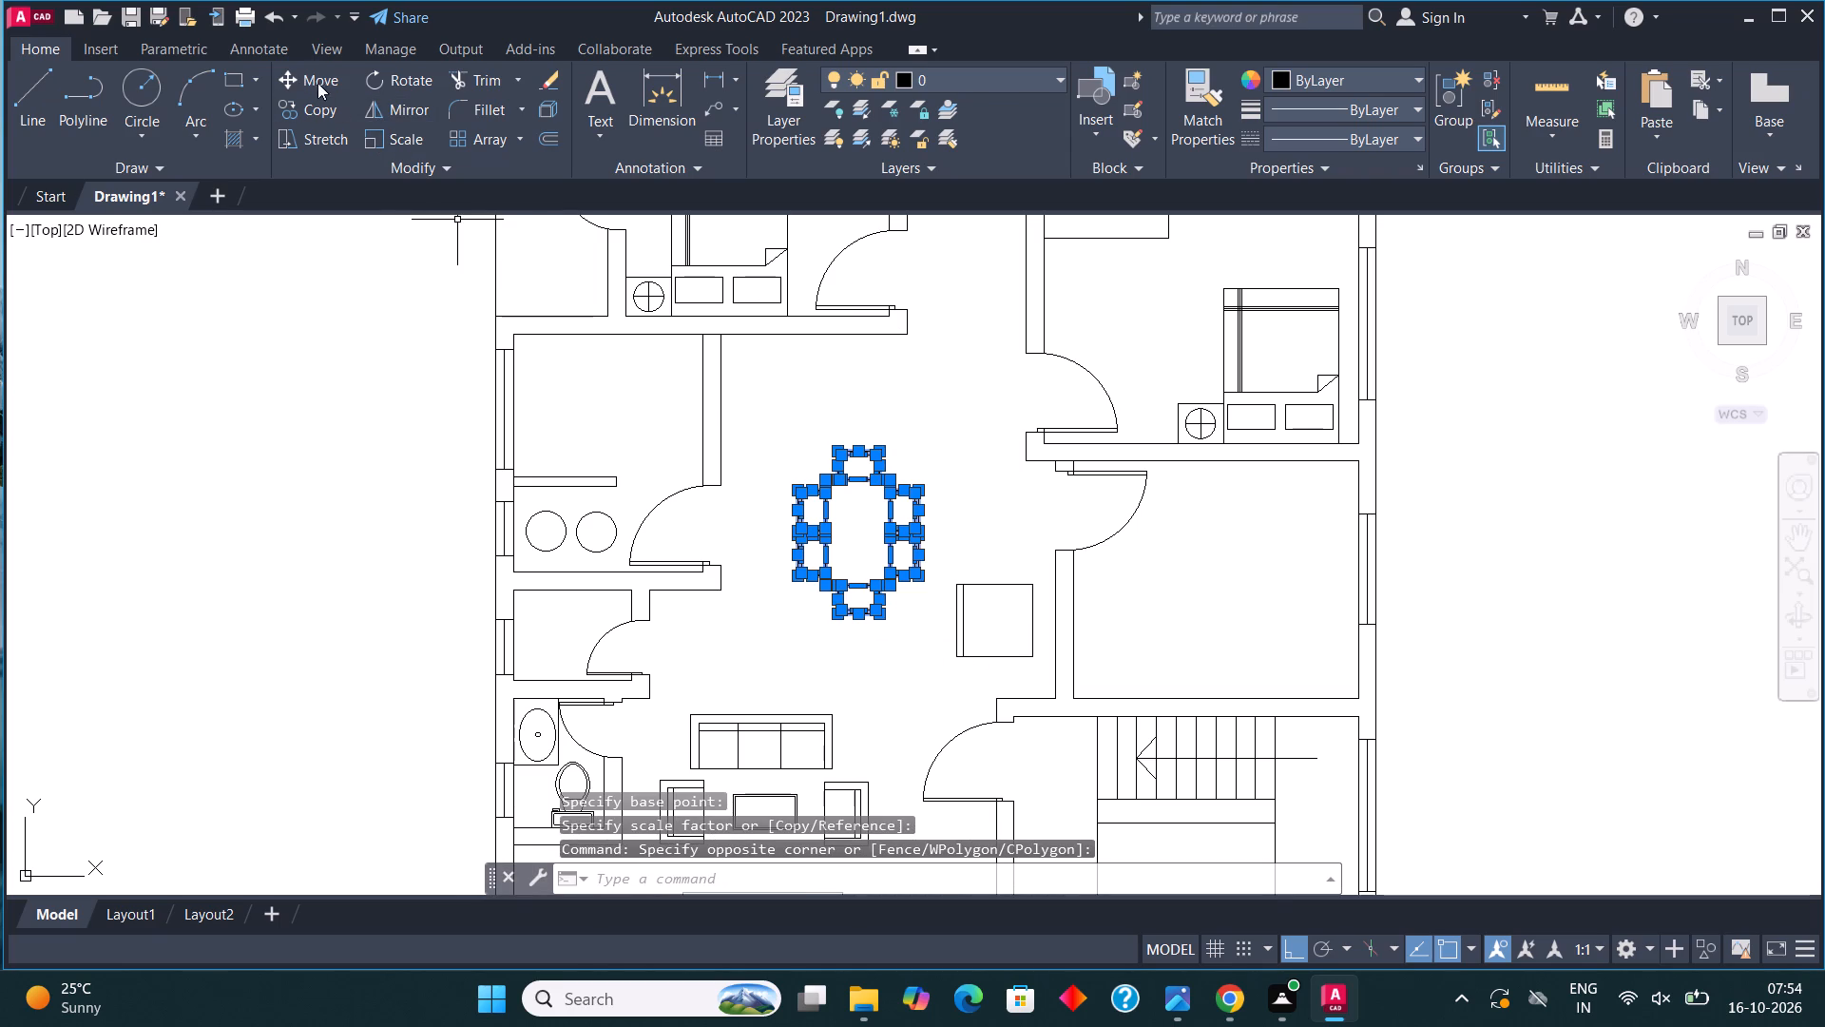
pyautogui.click(312, 71)
pyautogui.click(848, 538)
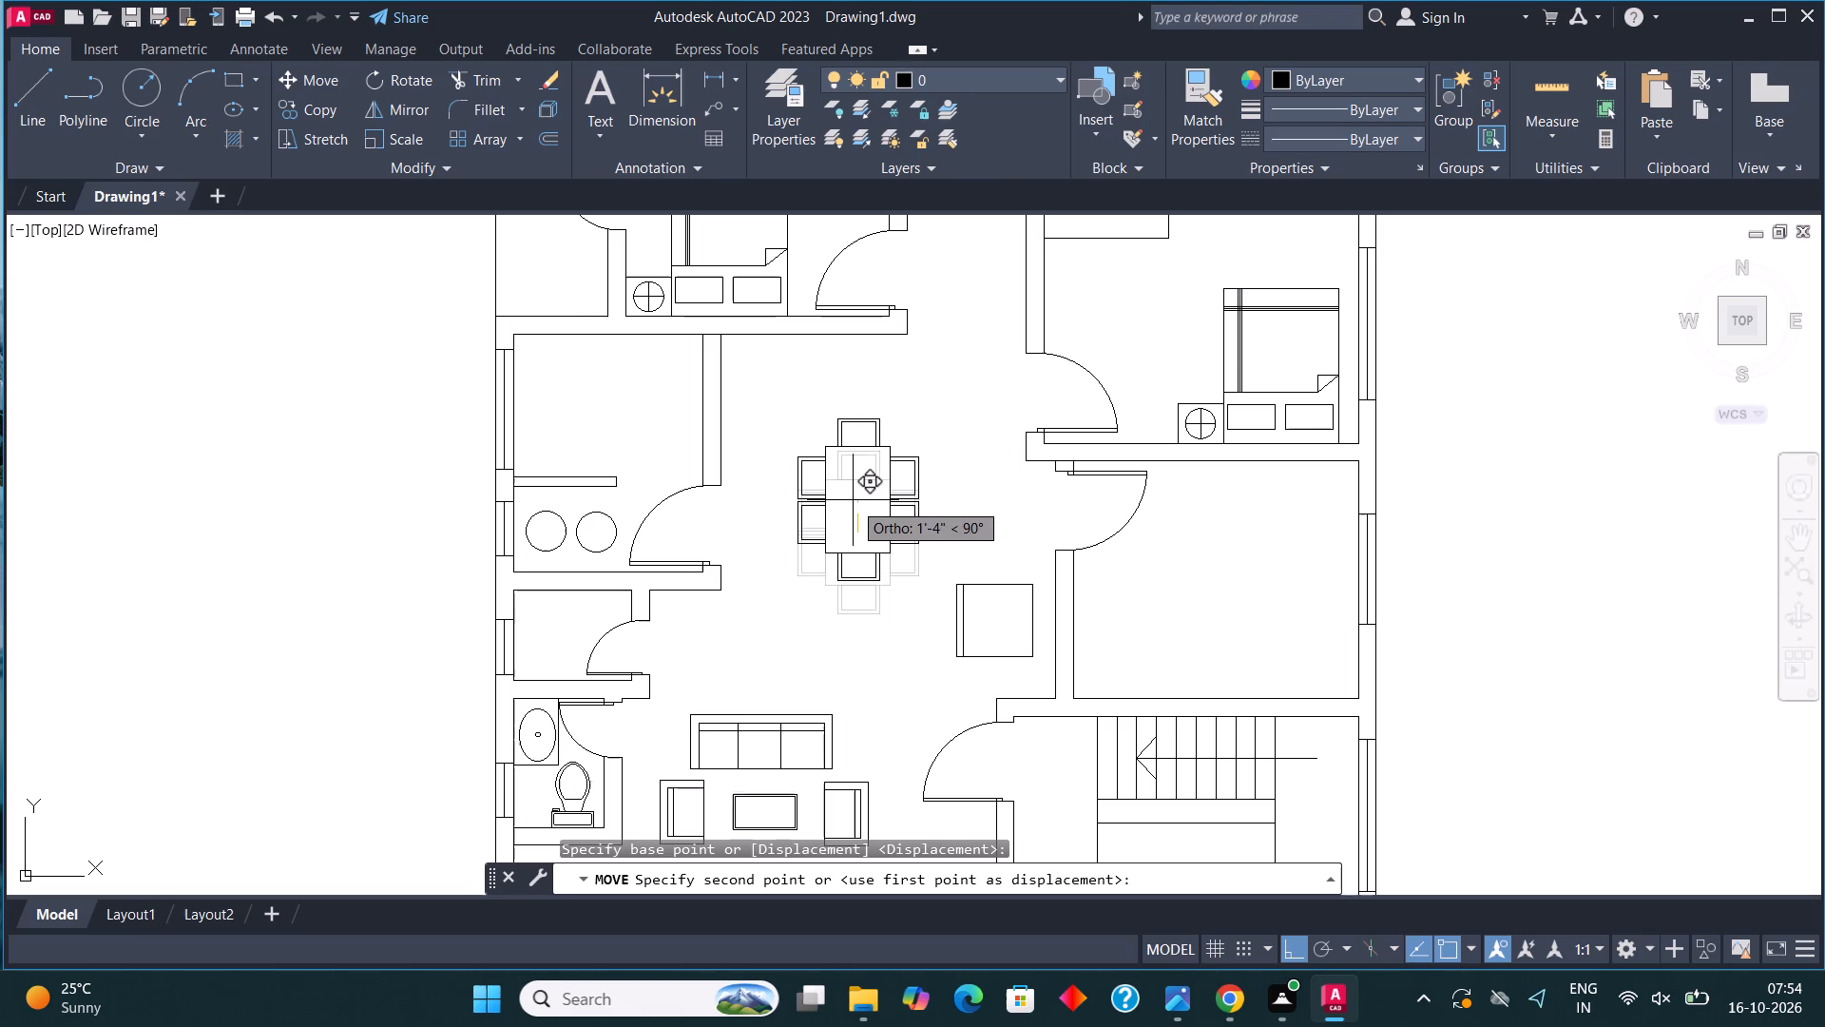
pyautogui.click(854, 484)
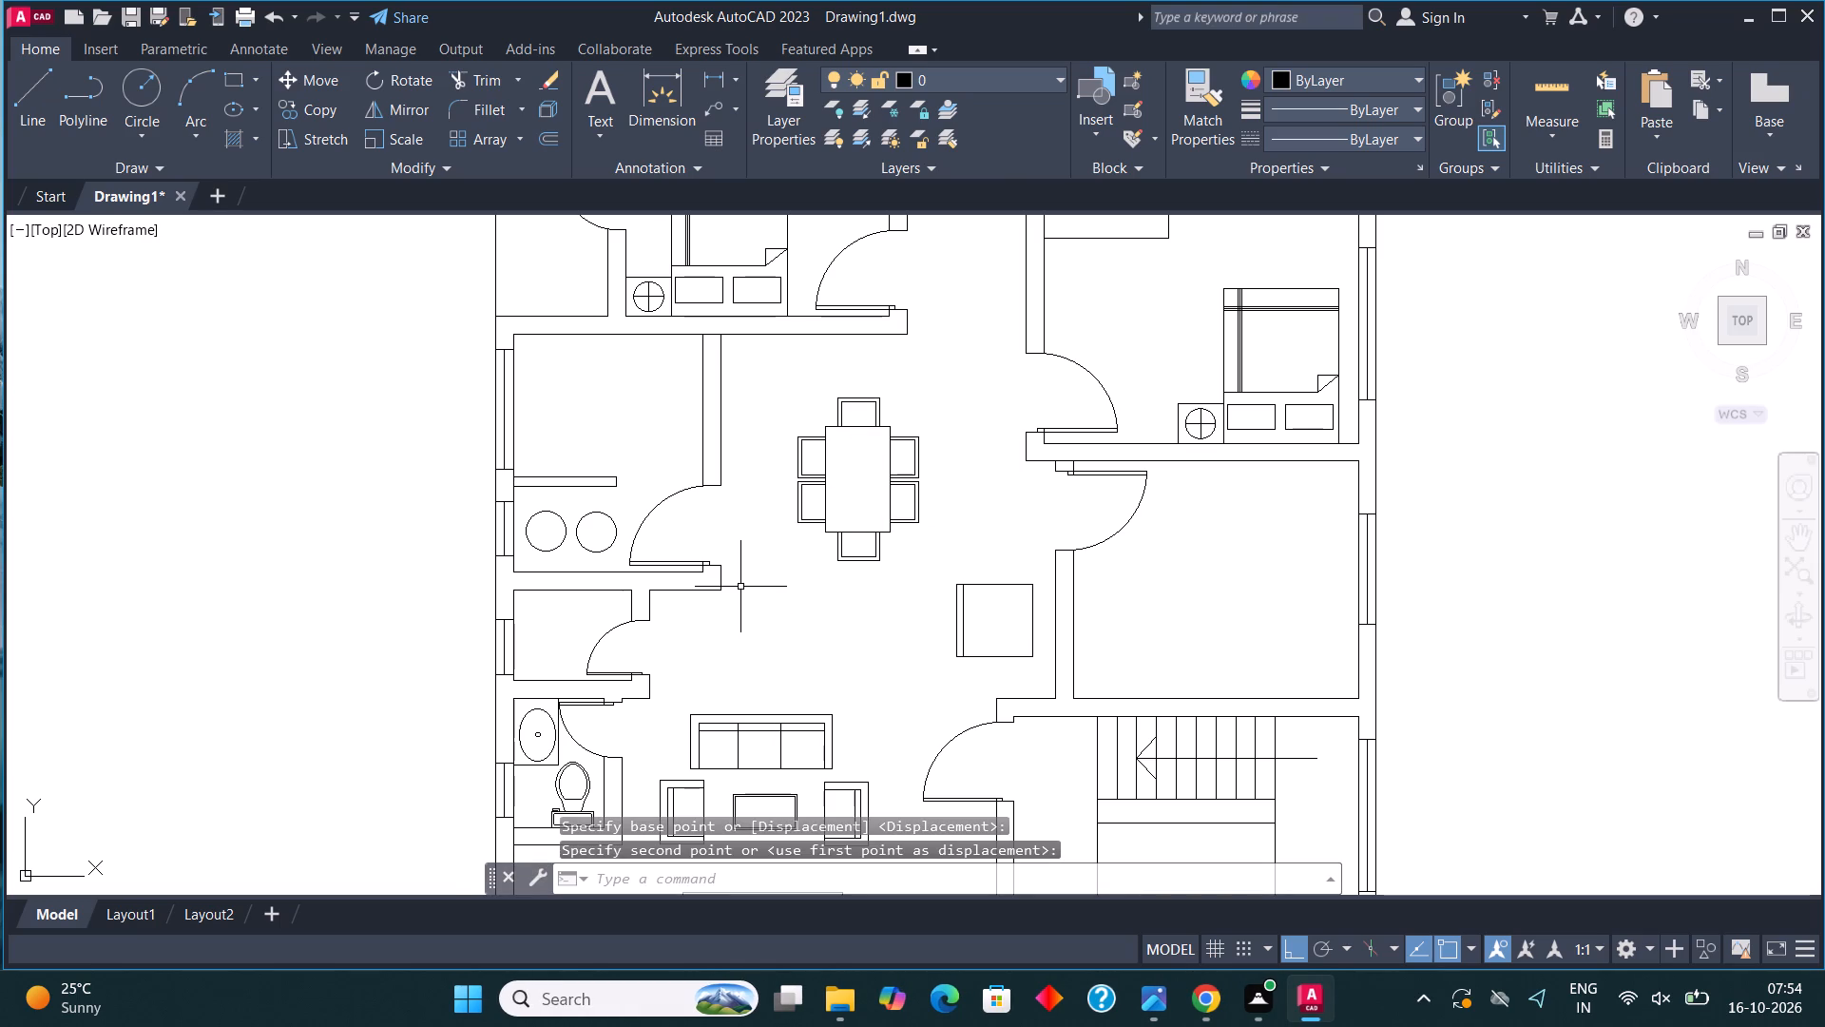
pyautogui.press('Escape')
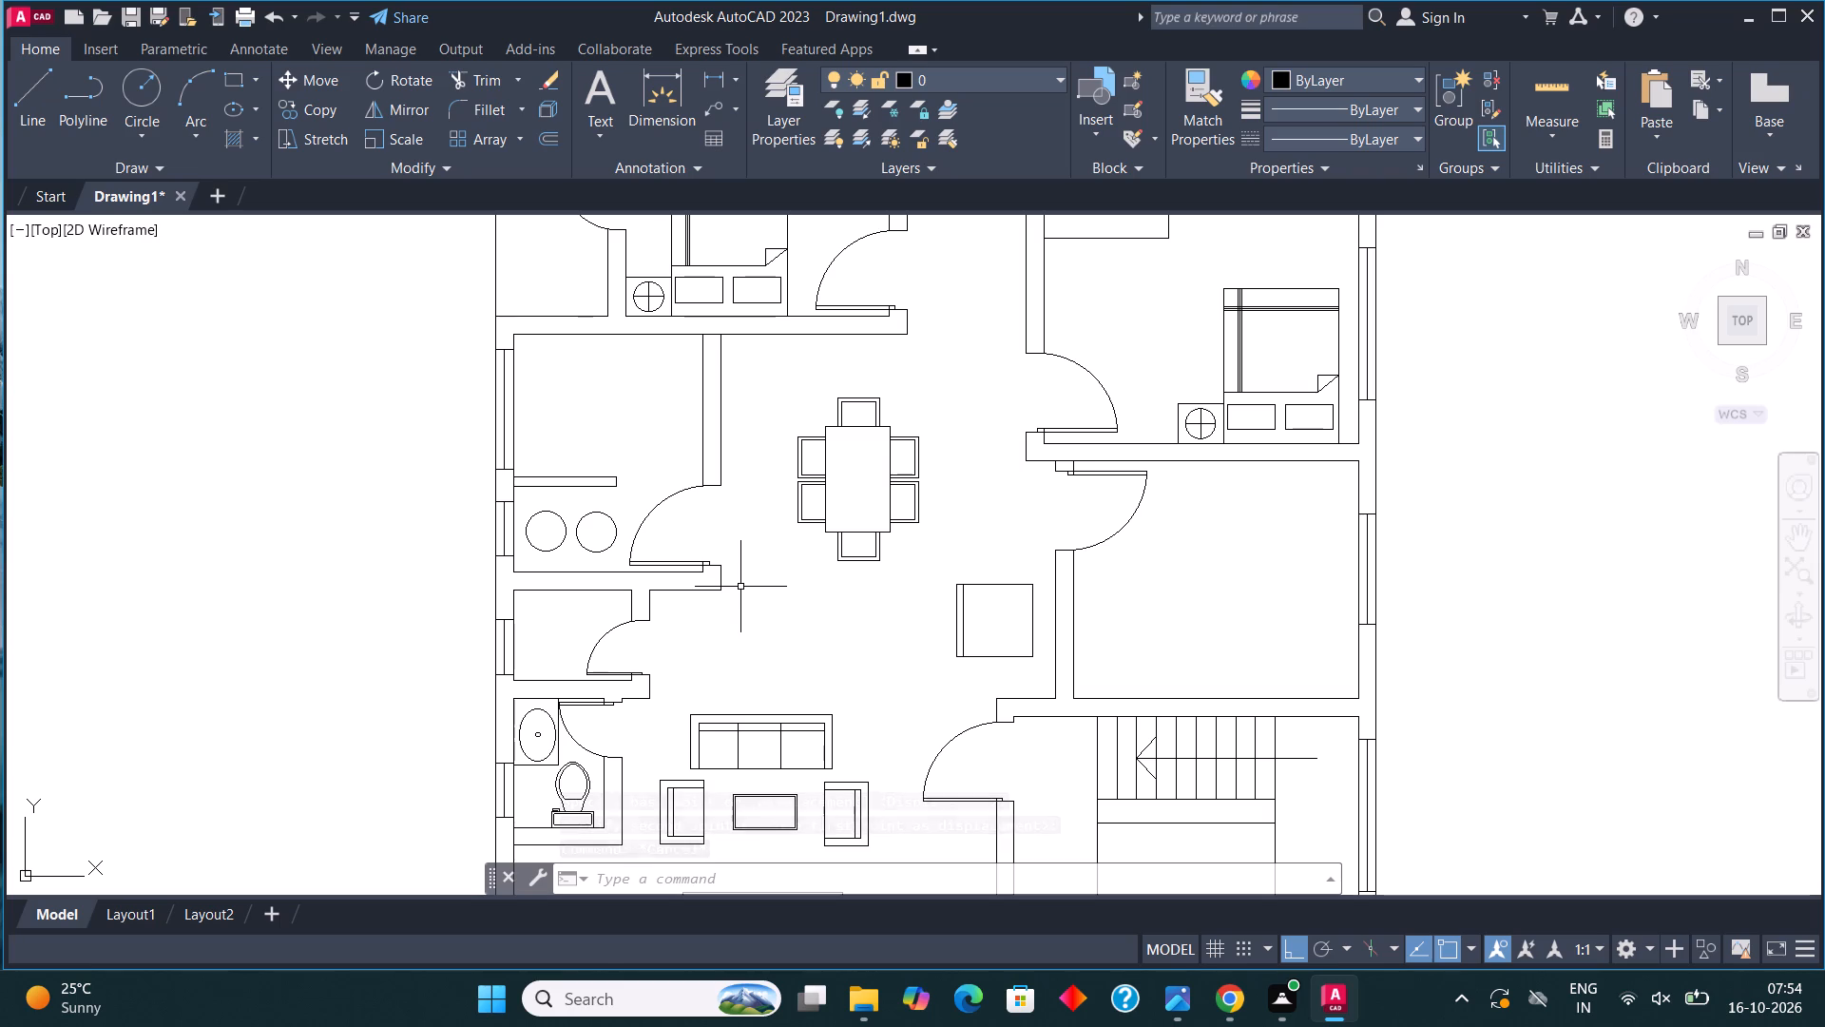
# In the room north of the staircase, draw a line 2' north from the inner southwest corner and continue it east across most of the room.
pyautogui.moveTo(988, 474); pyautogui.dragTo(1034, 595, button='middle')
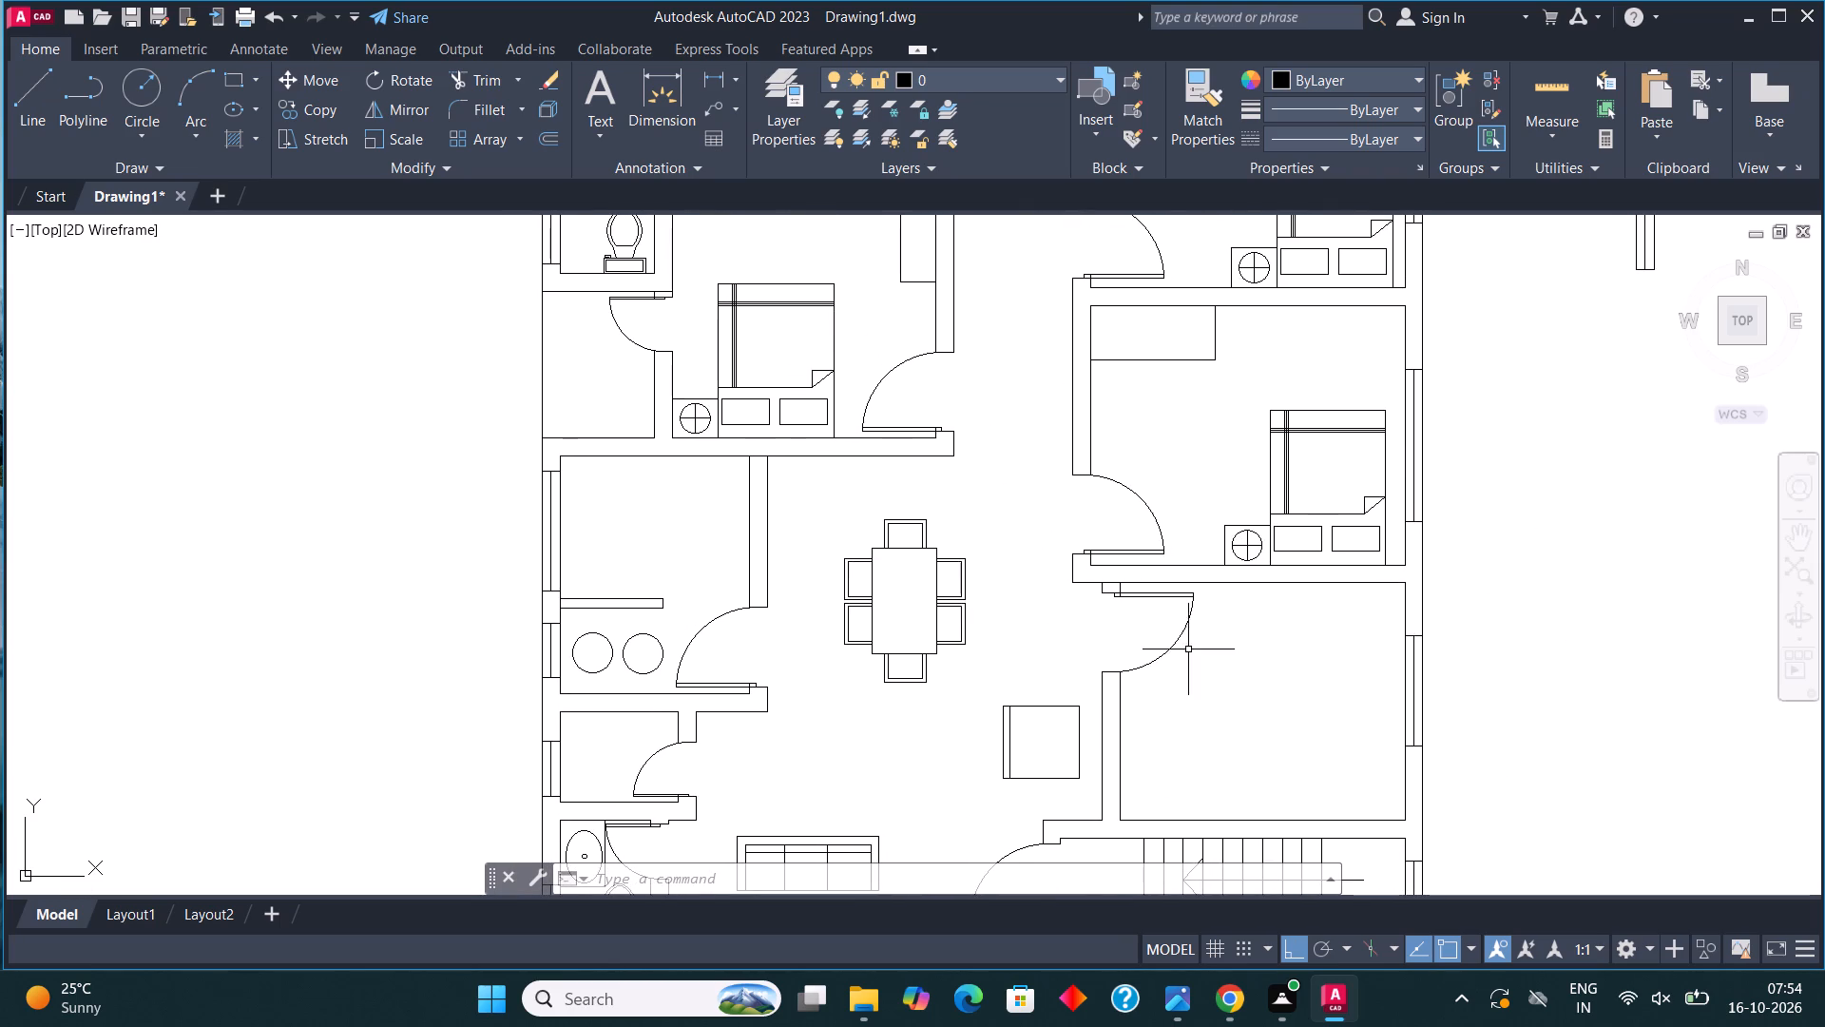
pyautogui.scroll(-1, 1260, 699)
pyautogui.scroll(3, 1342, 743)
pyautogui.moveTo(1311, 728); pyautogui.dragTo(1233, 597, button='middle')
pyautogui.scroll(-1, 1233, 624)
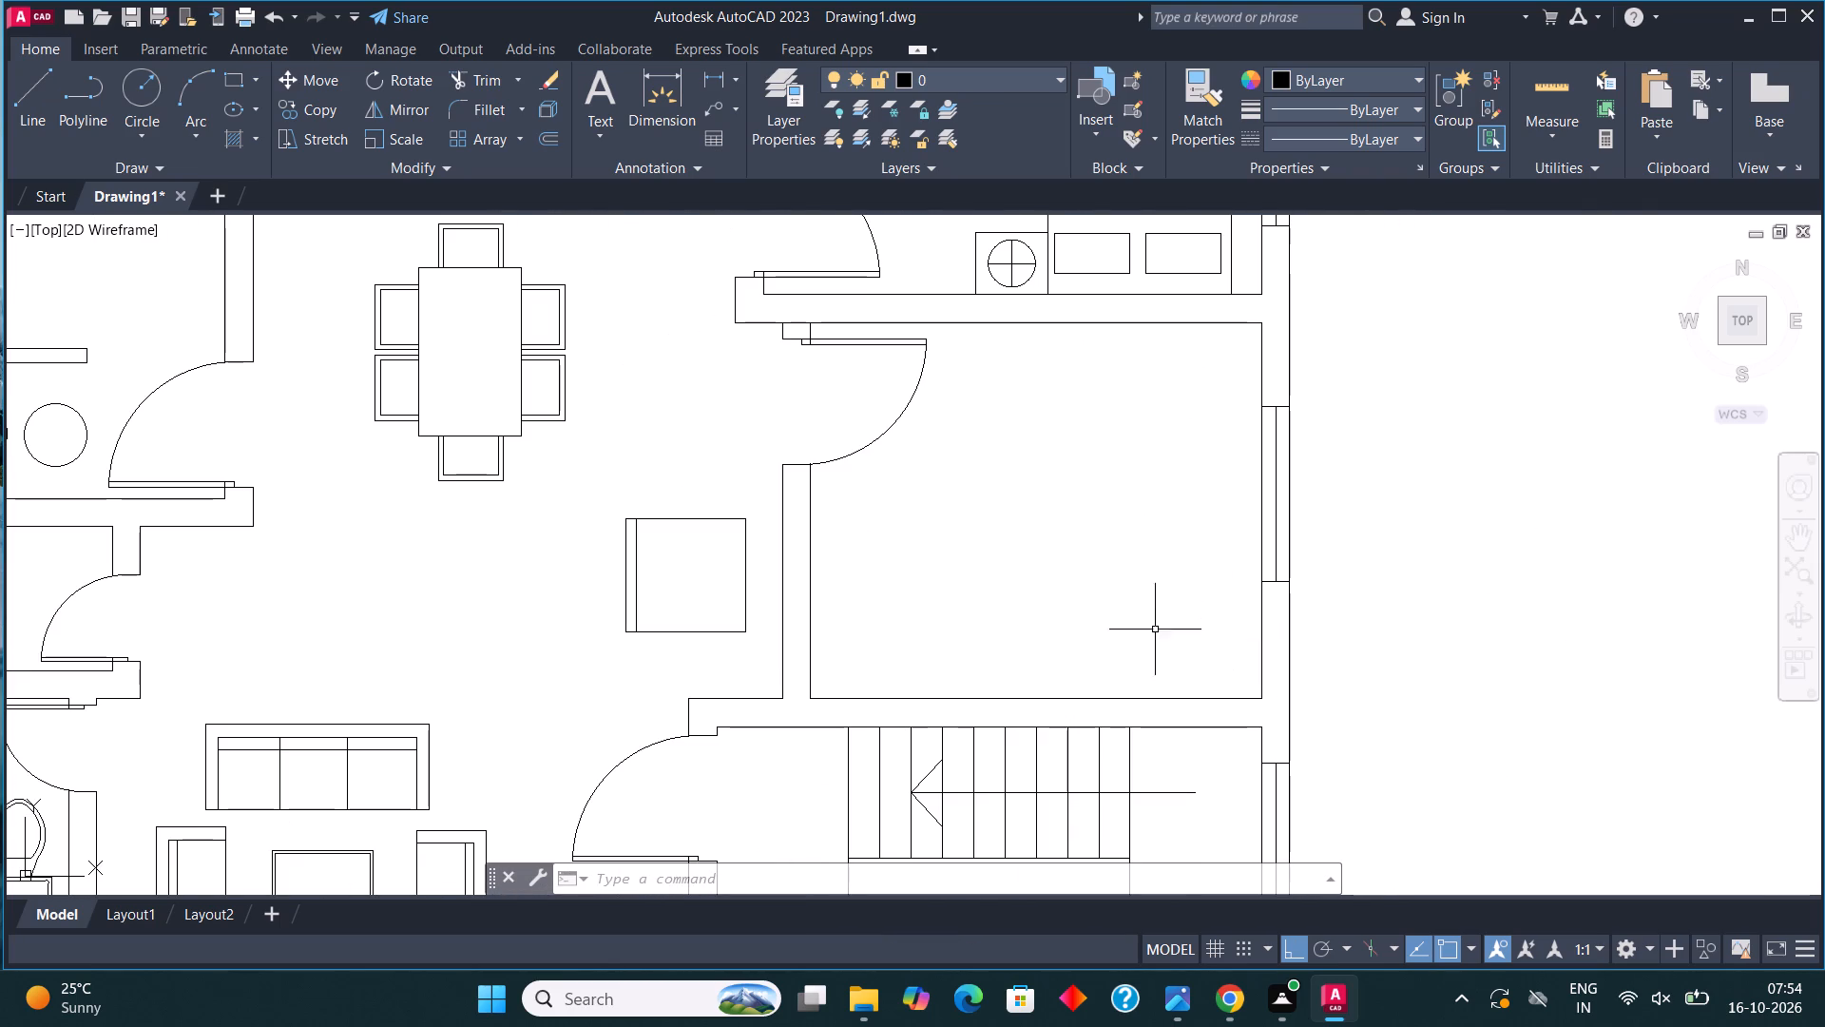
pyautogui.click(31, 91)
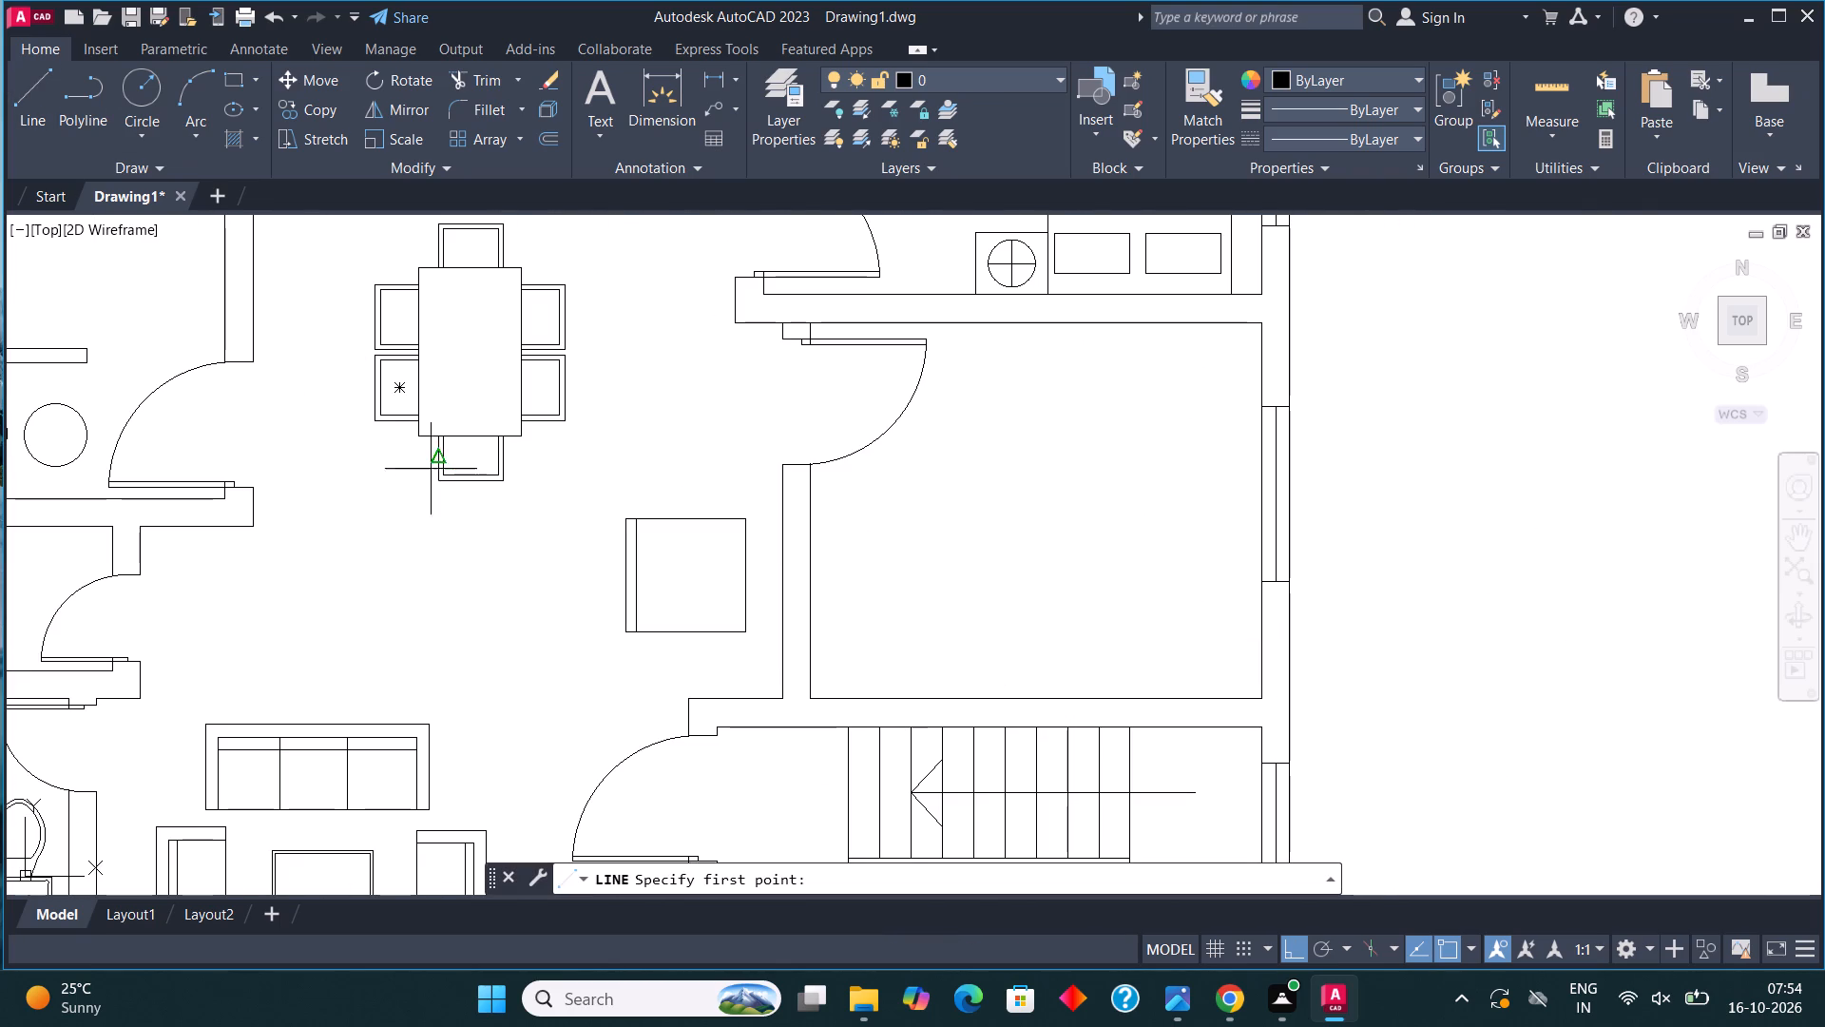
pyautogui.click(808, 695)
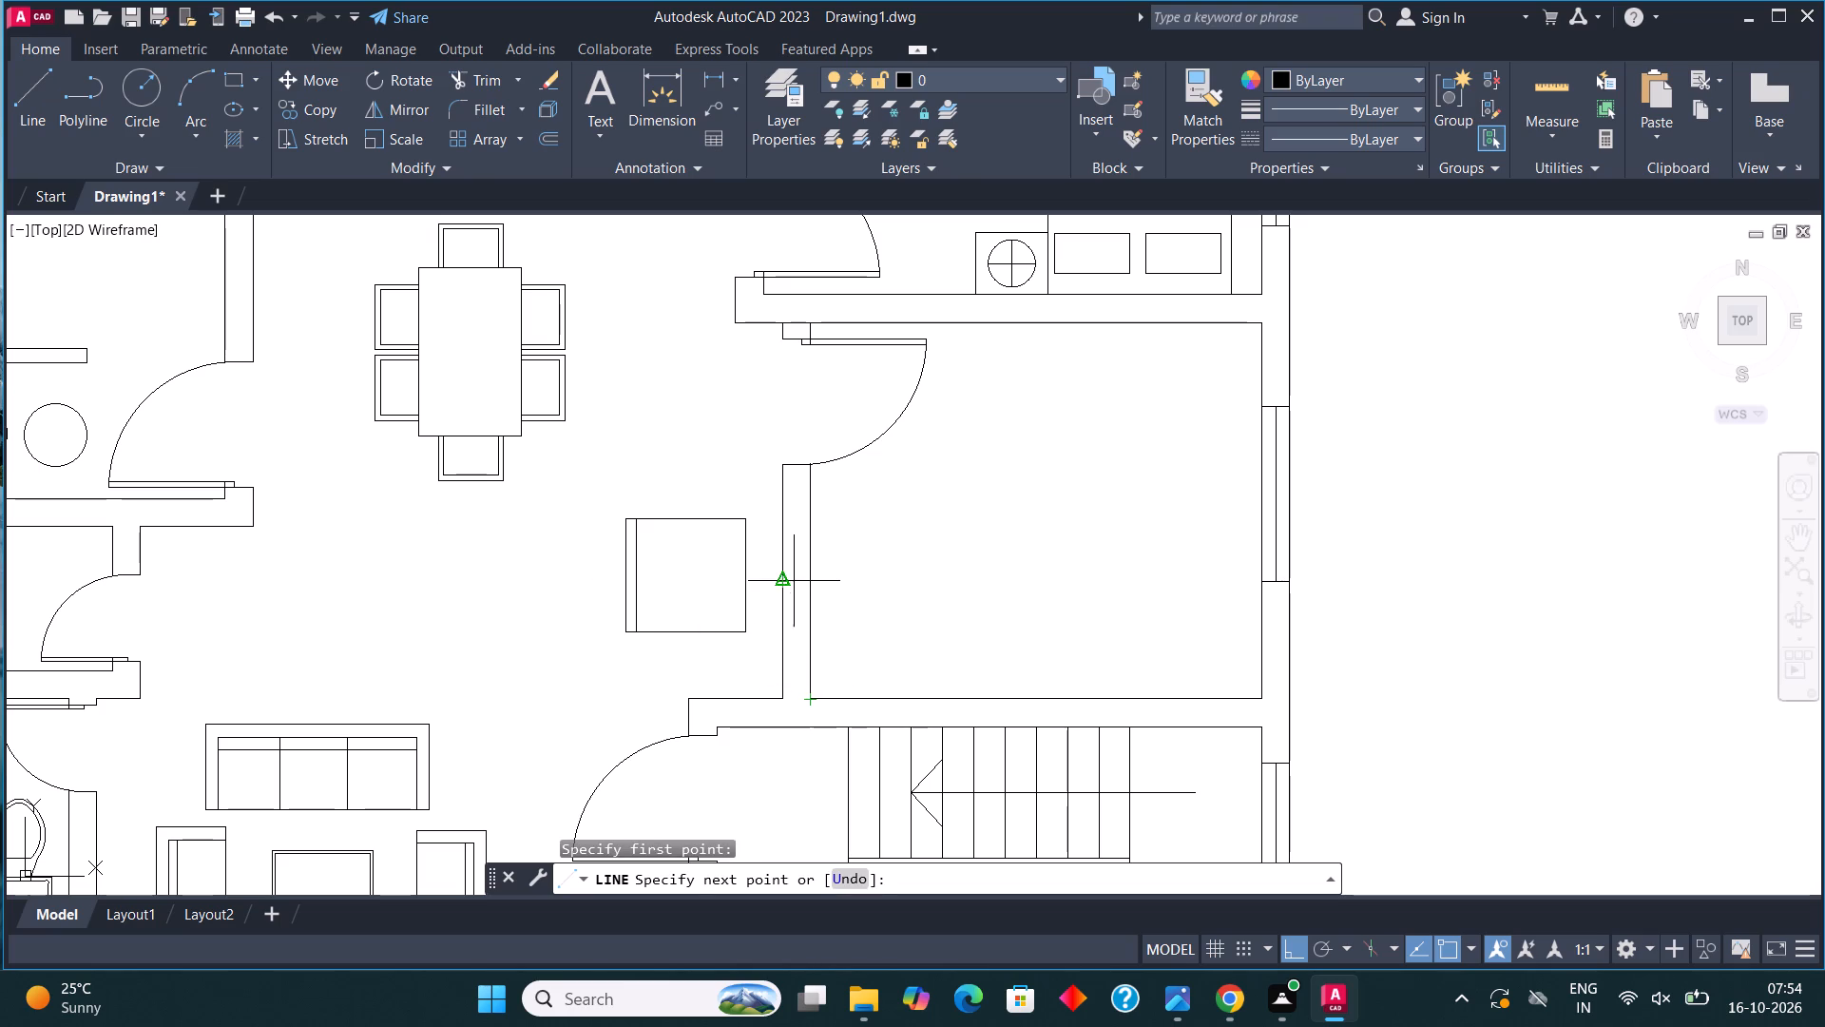
pyautogui.write("2'")
pyautogui.press('Return')
pyautogui.click(1148, 636)
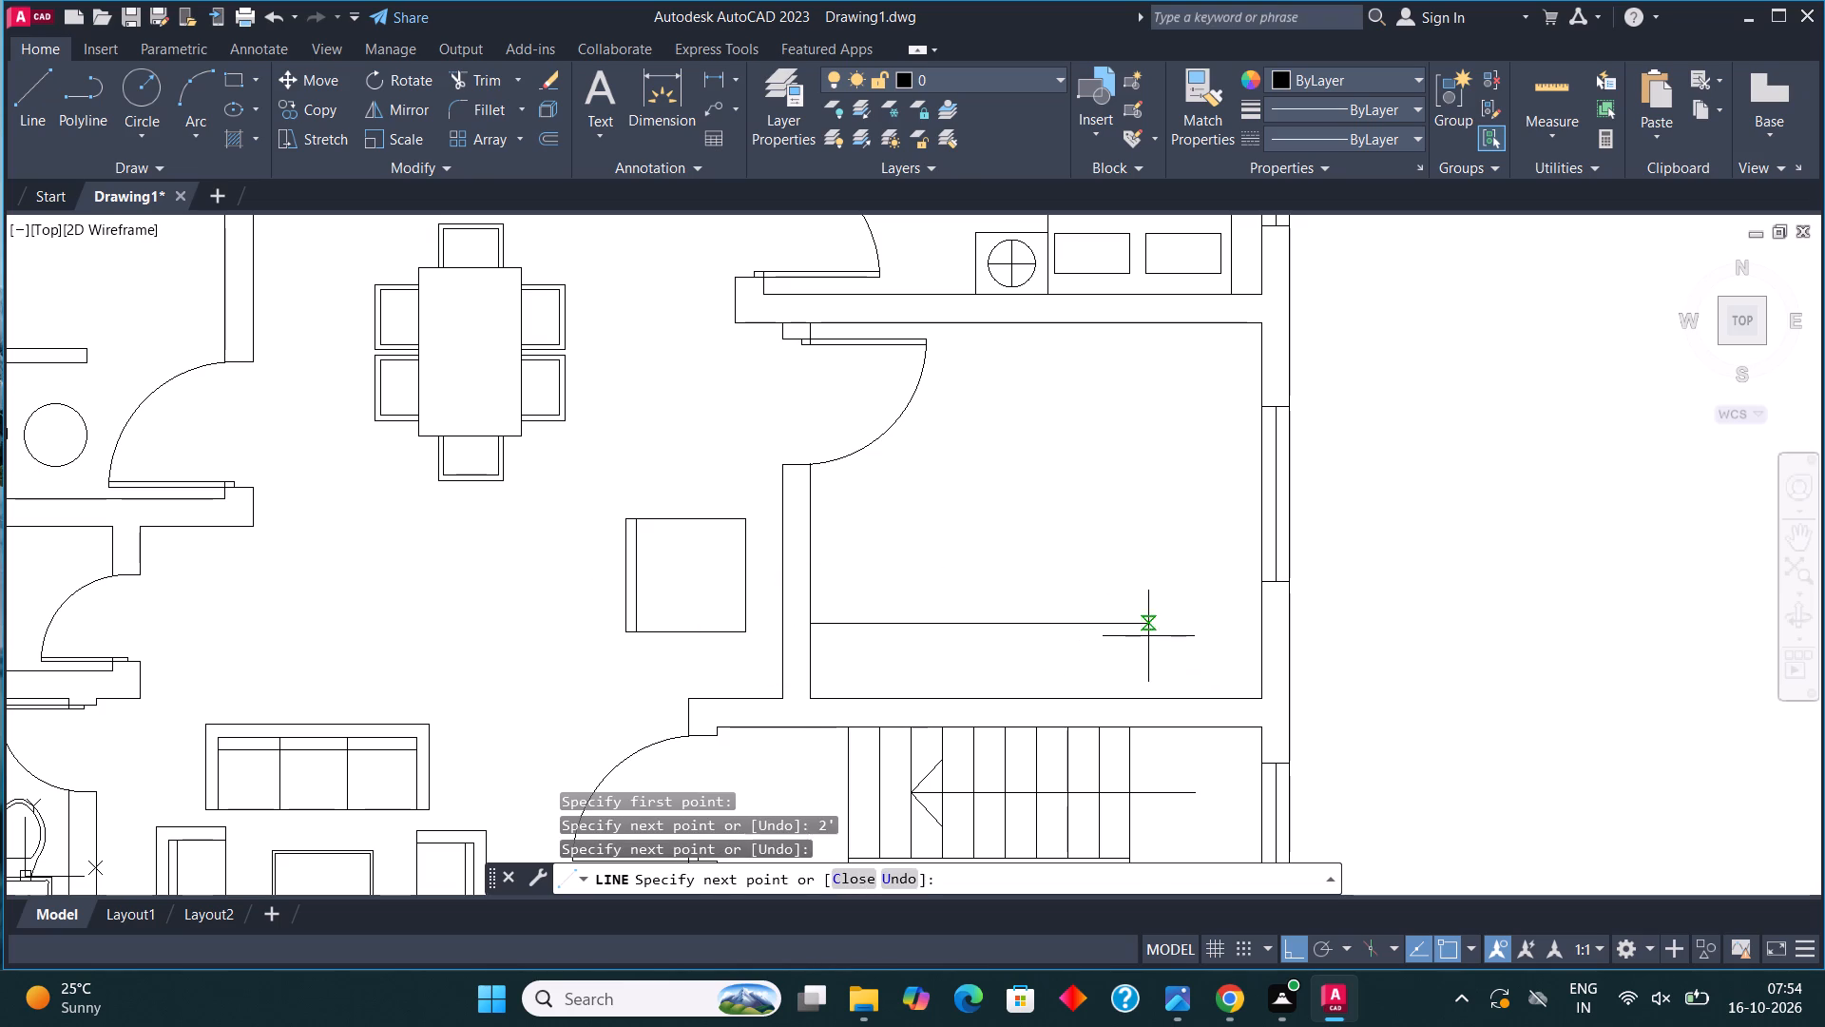
# Draw a line 2' west from the same room's inner northeast corner and continue it south, ending short of the horizontal line.
pyautogui.click(28, 96)
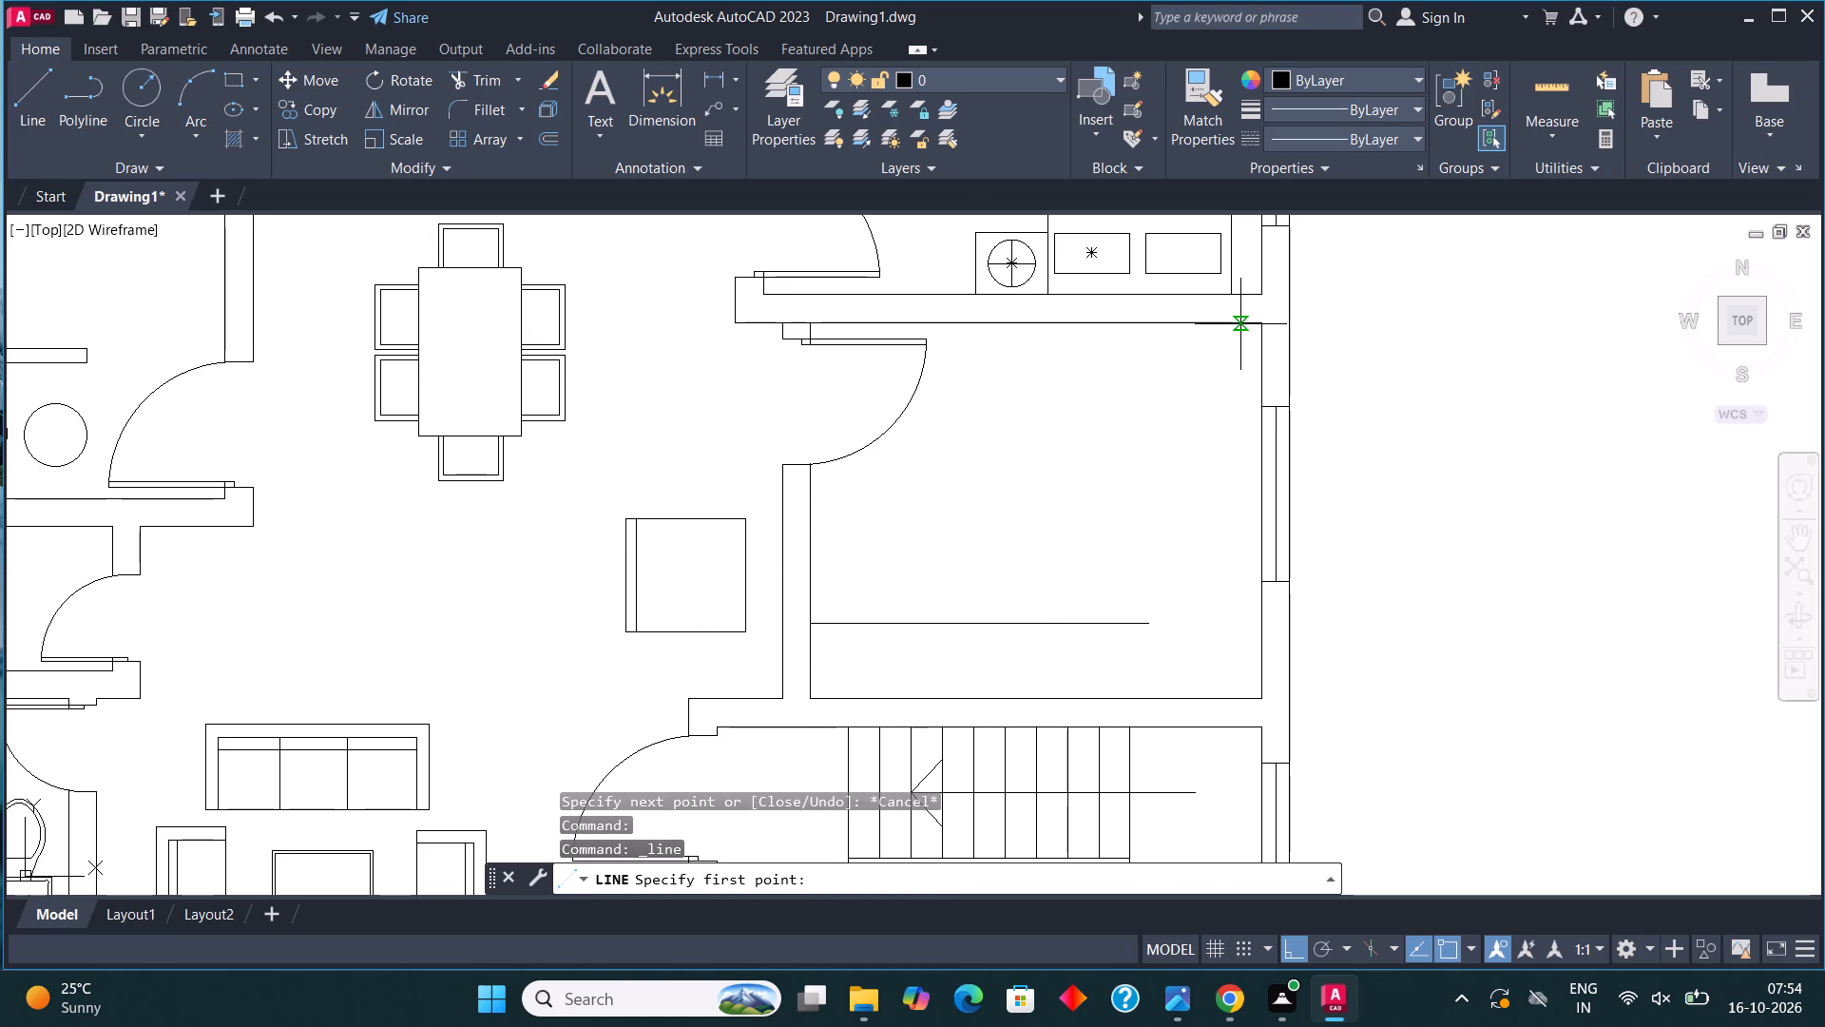
pyautogui.click(1260, 328)
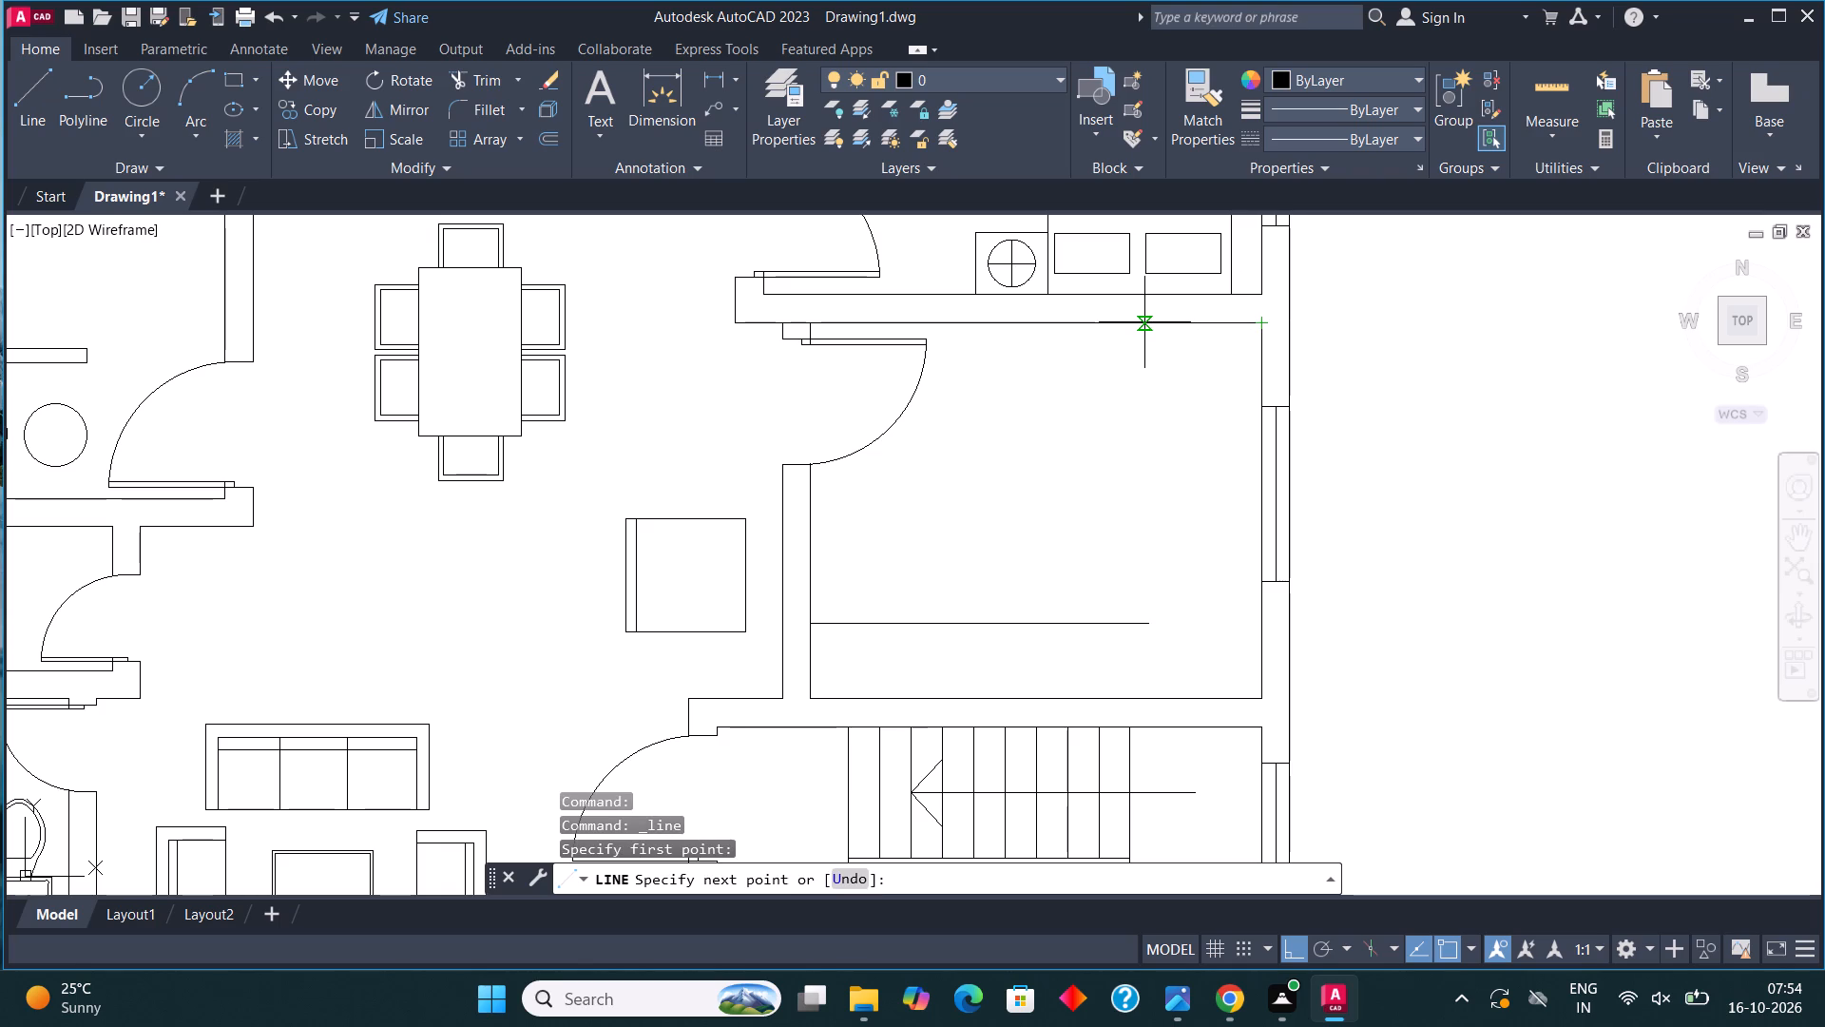
pyautogui.write("2'")
pyautogui.press('Return')
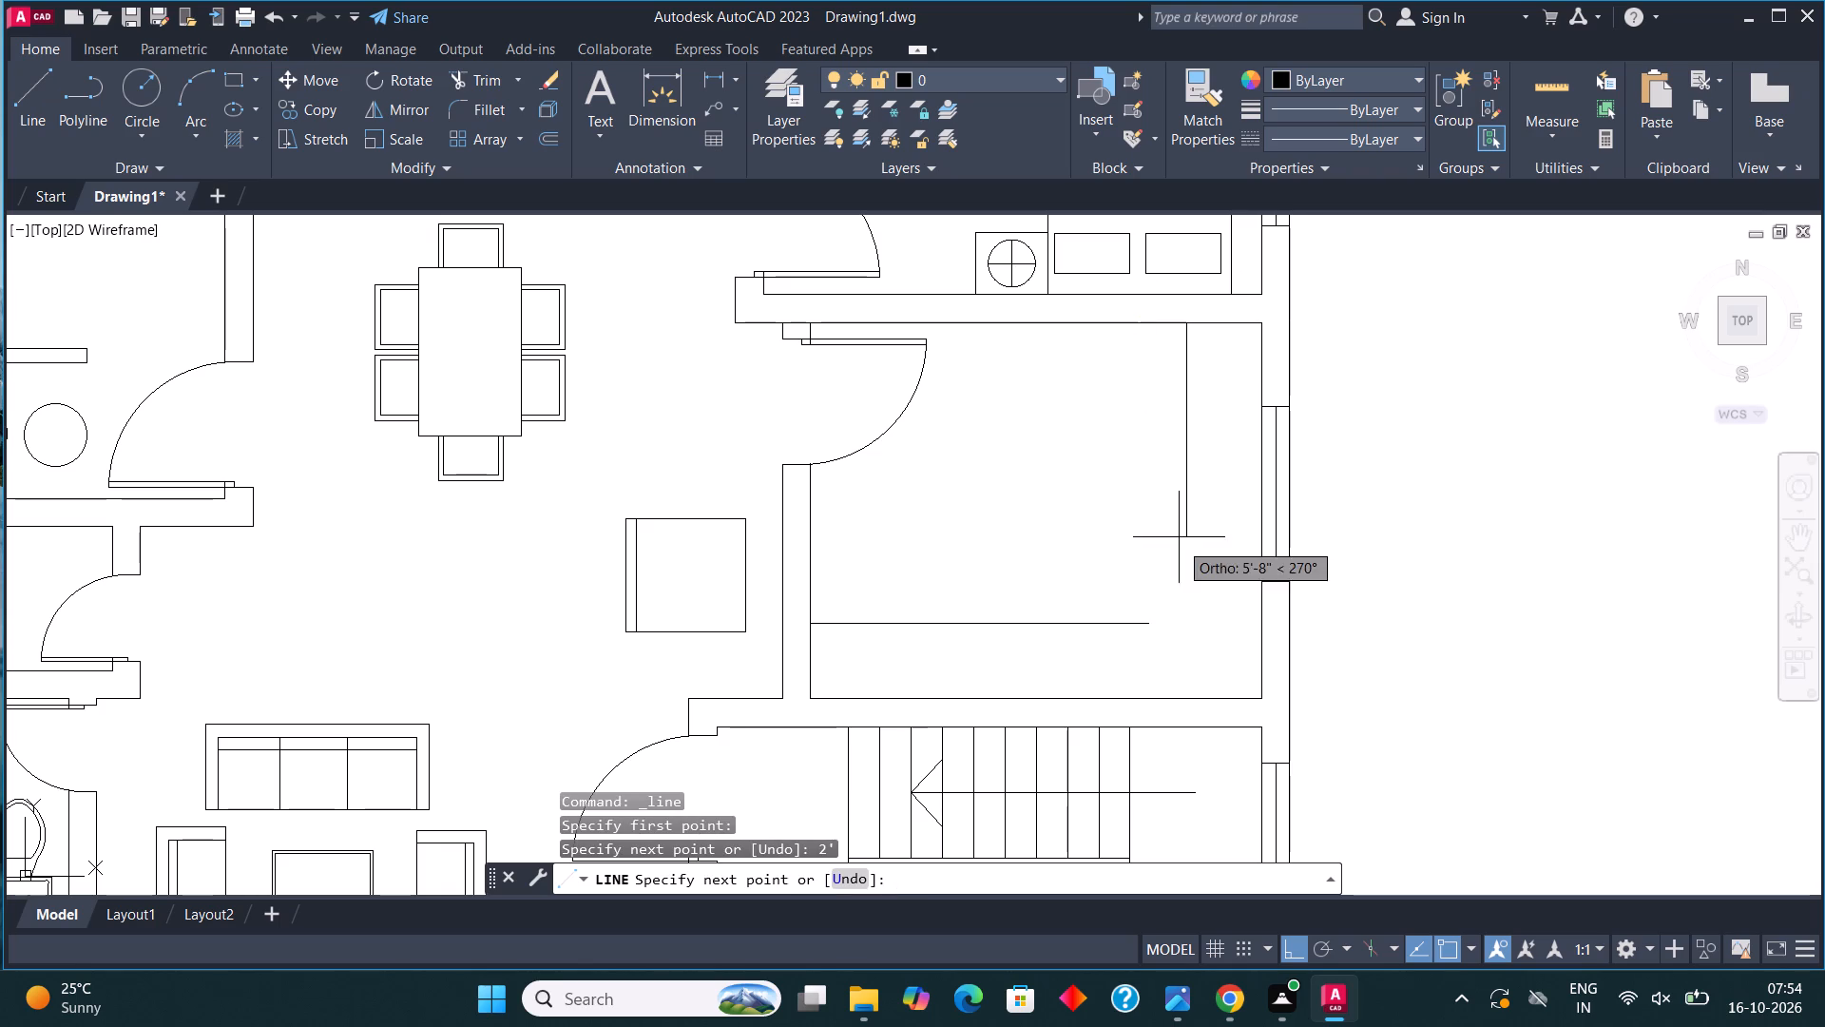
pyautogui.click(1182, 590)
# Fillet the horizontal and vertical counter lines so they meet at a sharp corner in the room's southeast.
pyautogui.click(490, 119)
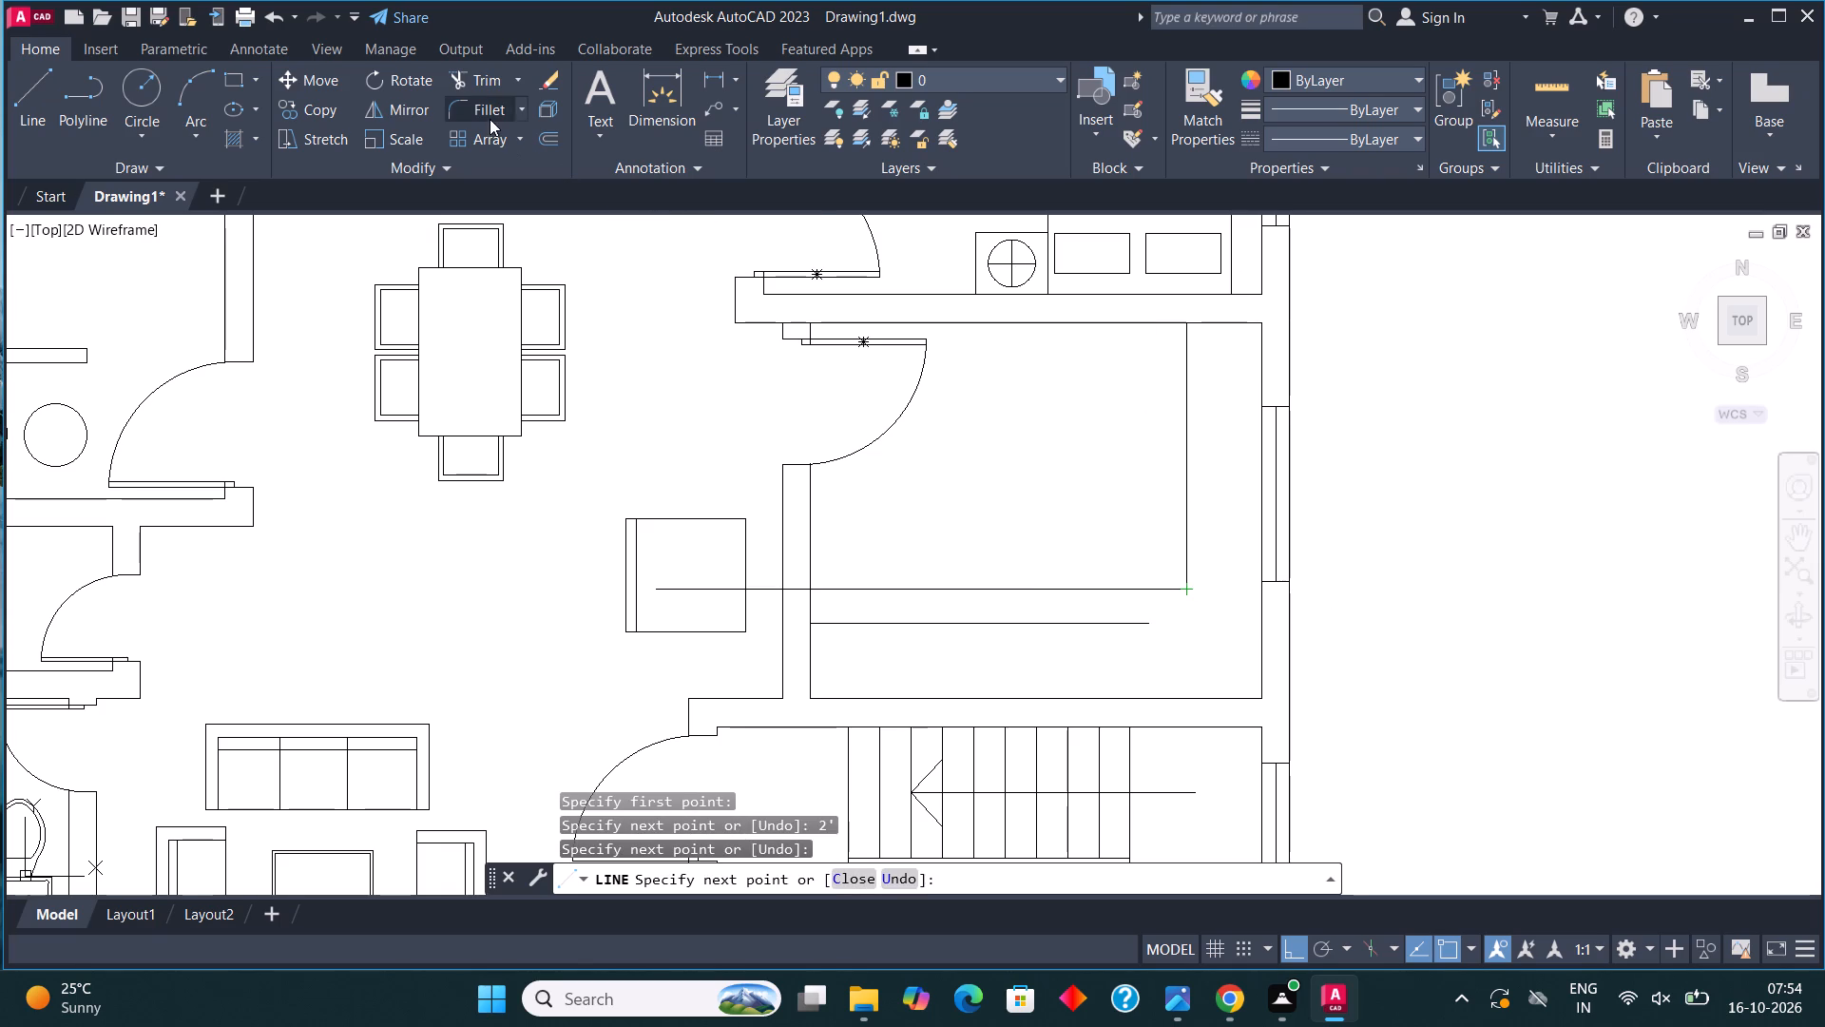
pyautogui.click(1007, 628)
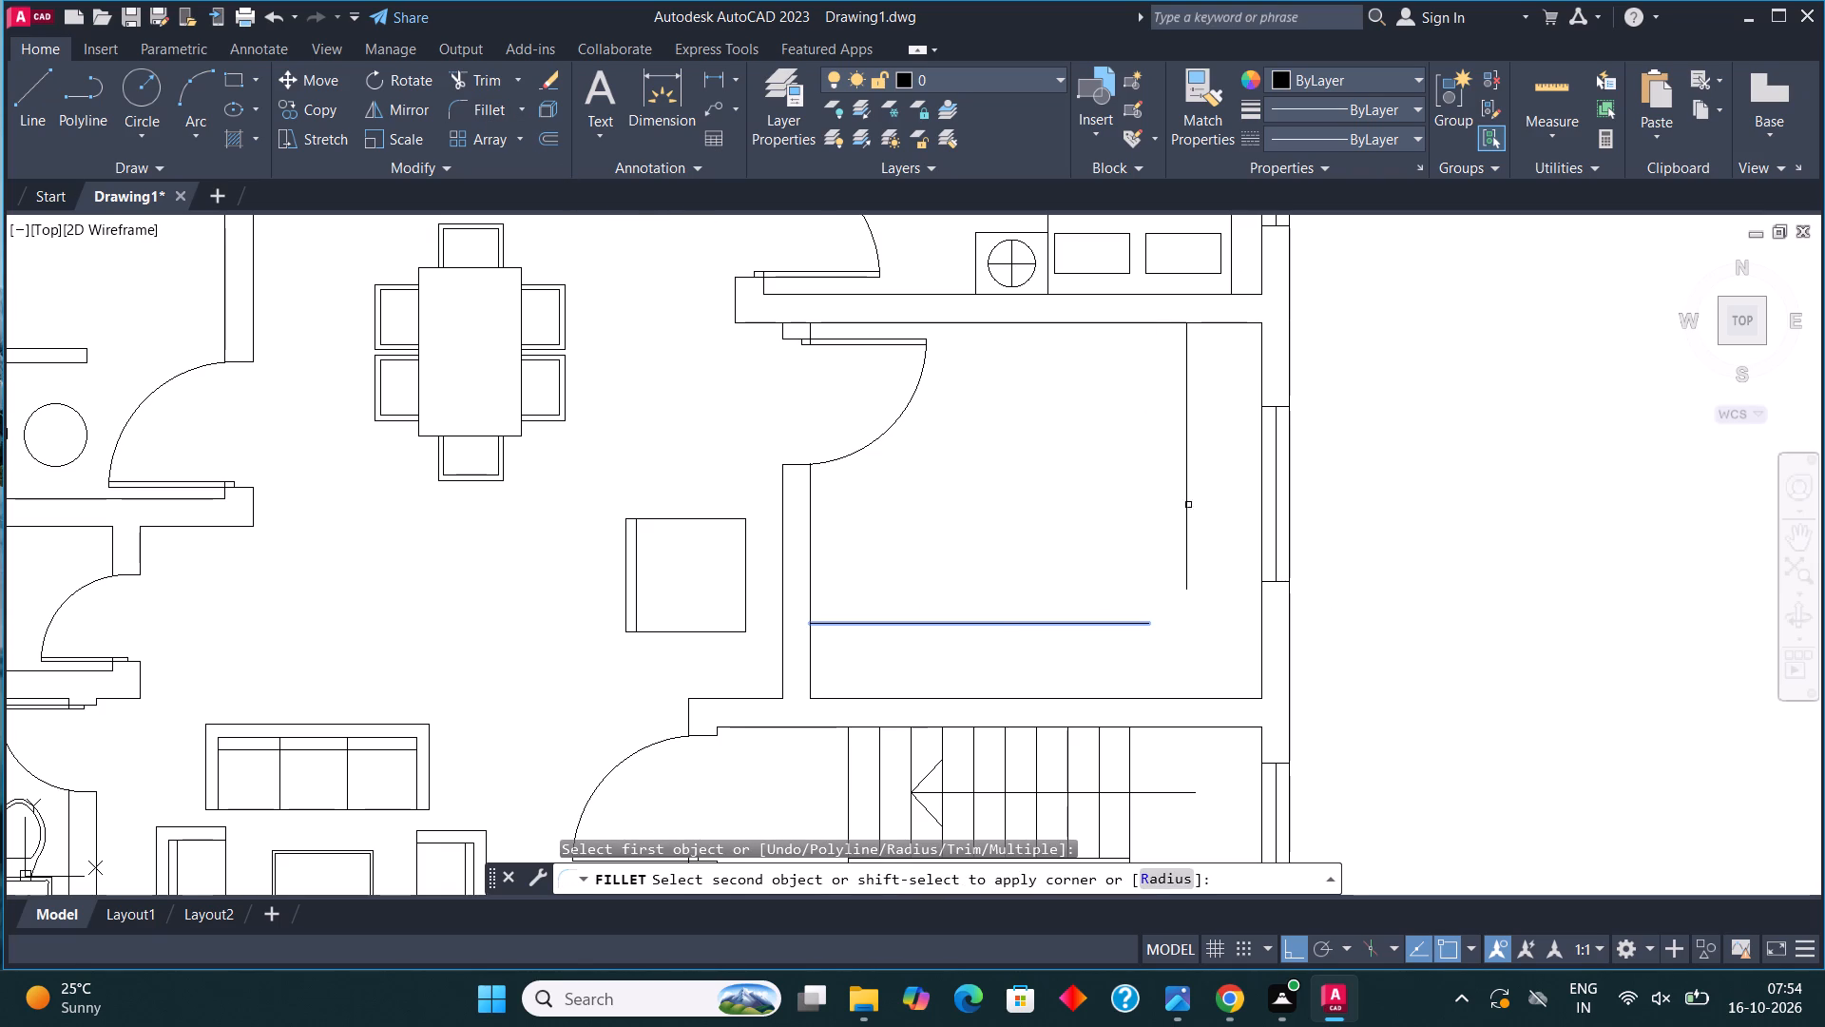
pyautogui.click(1186, 498)
# Draw a sink rectangle on the south counter and divide it in half with a vertical line between its edge midpoints.
pyautogui.click(230, 76)
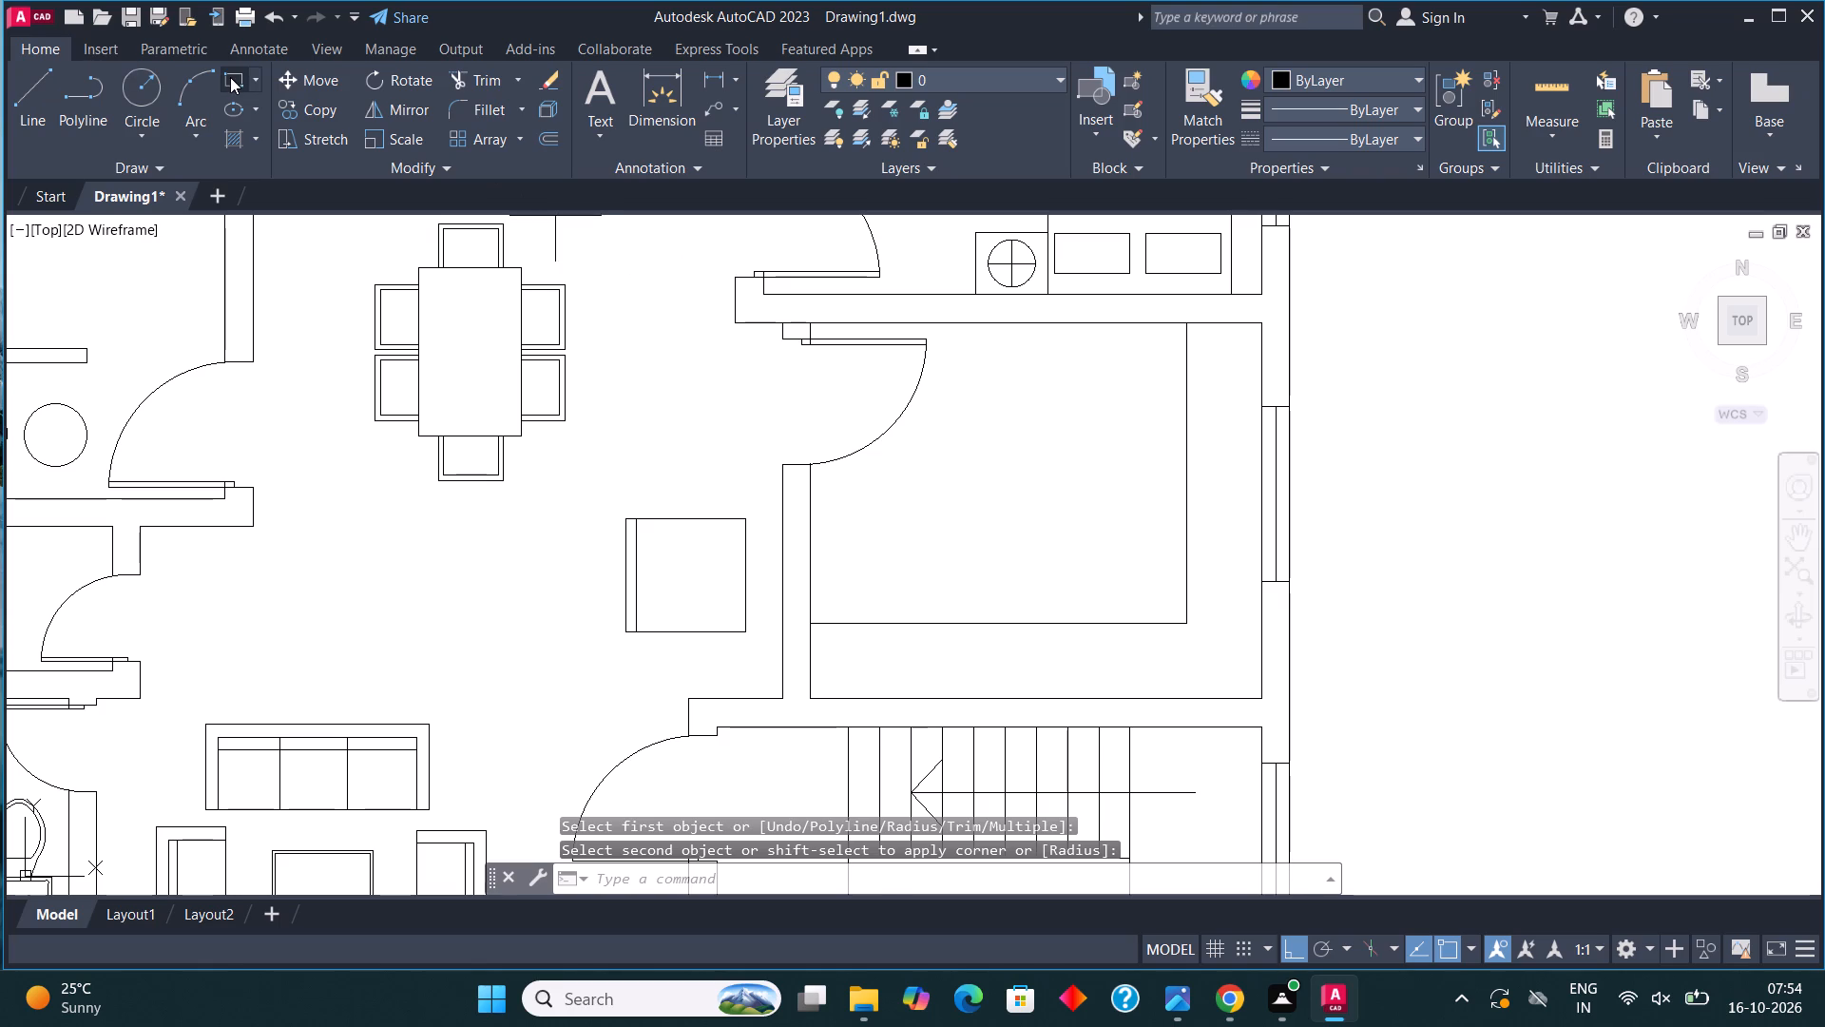
pyautogui.scroll(2, 980, 671)
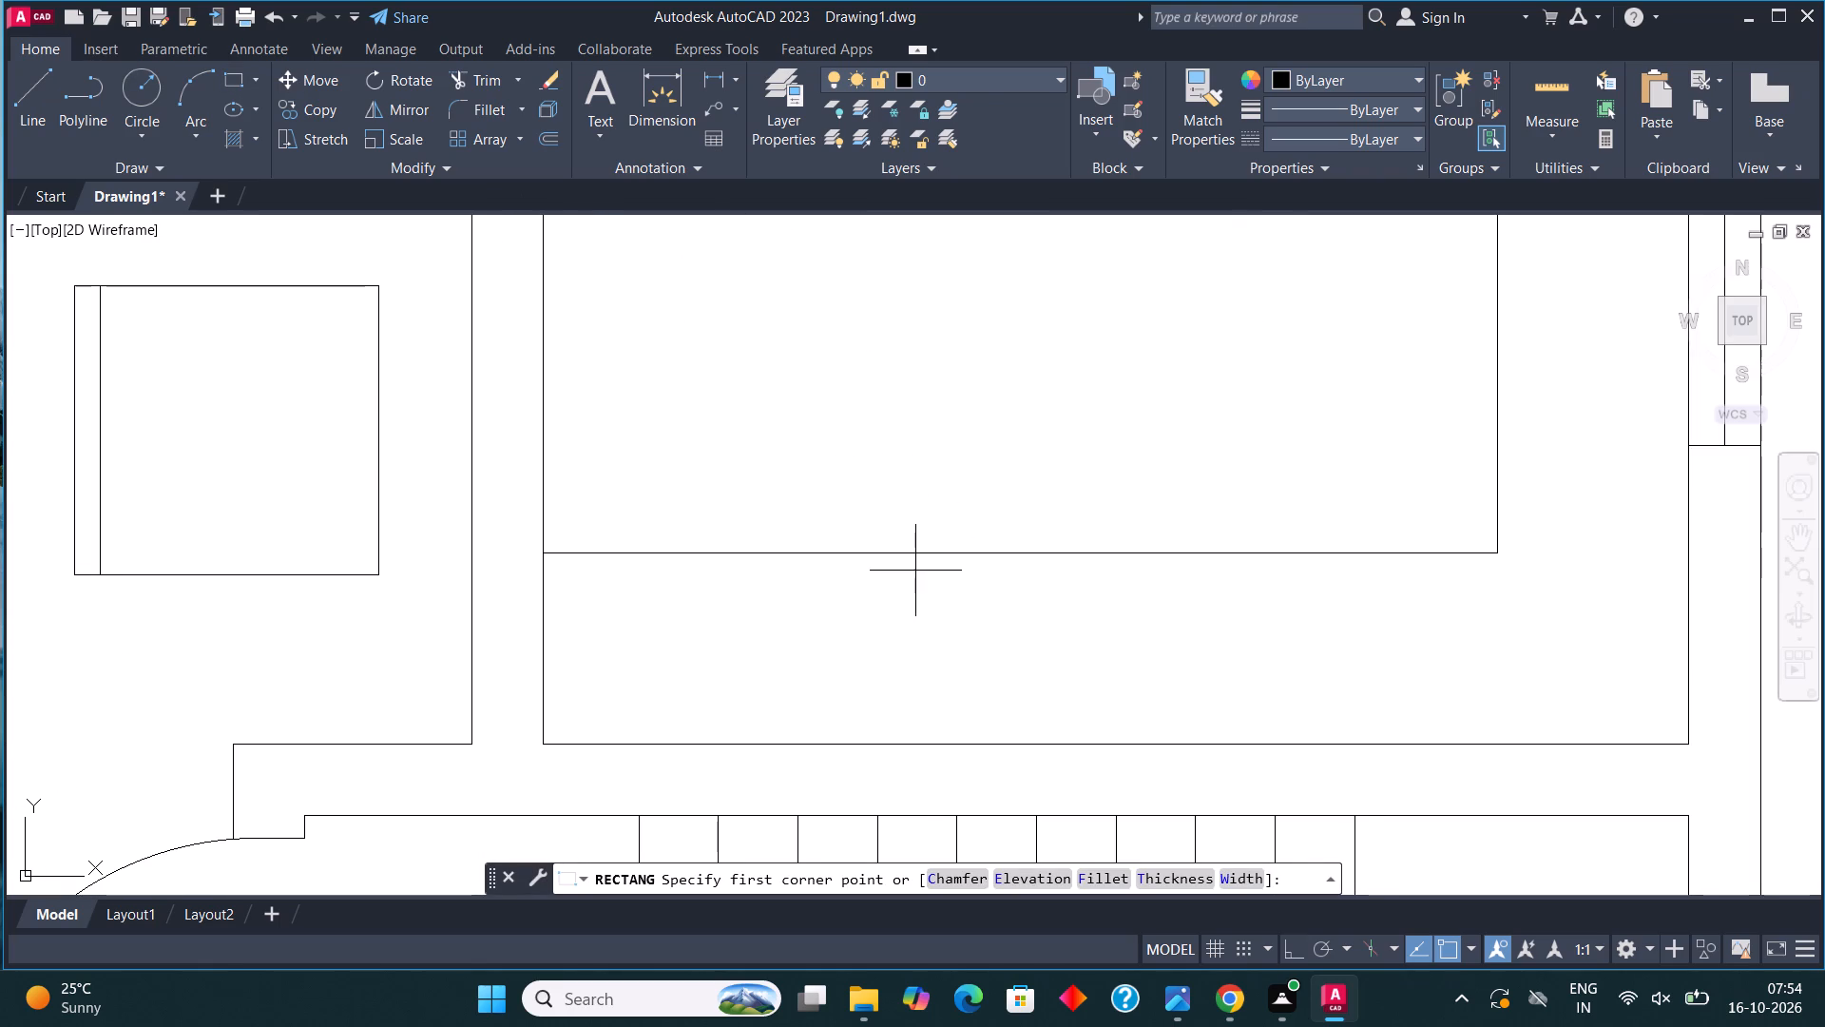
pyautogui.click(915, 571)
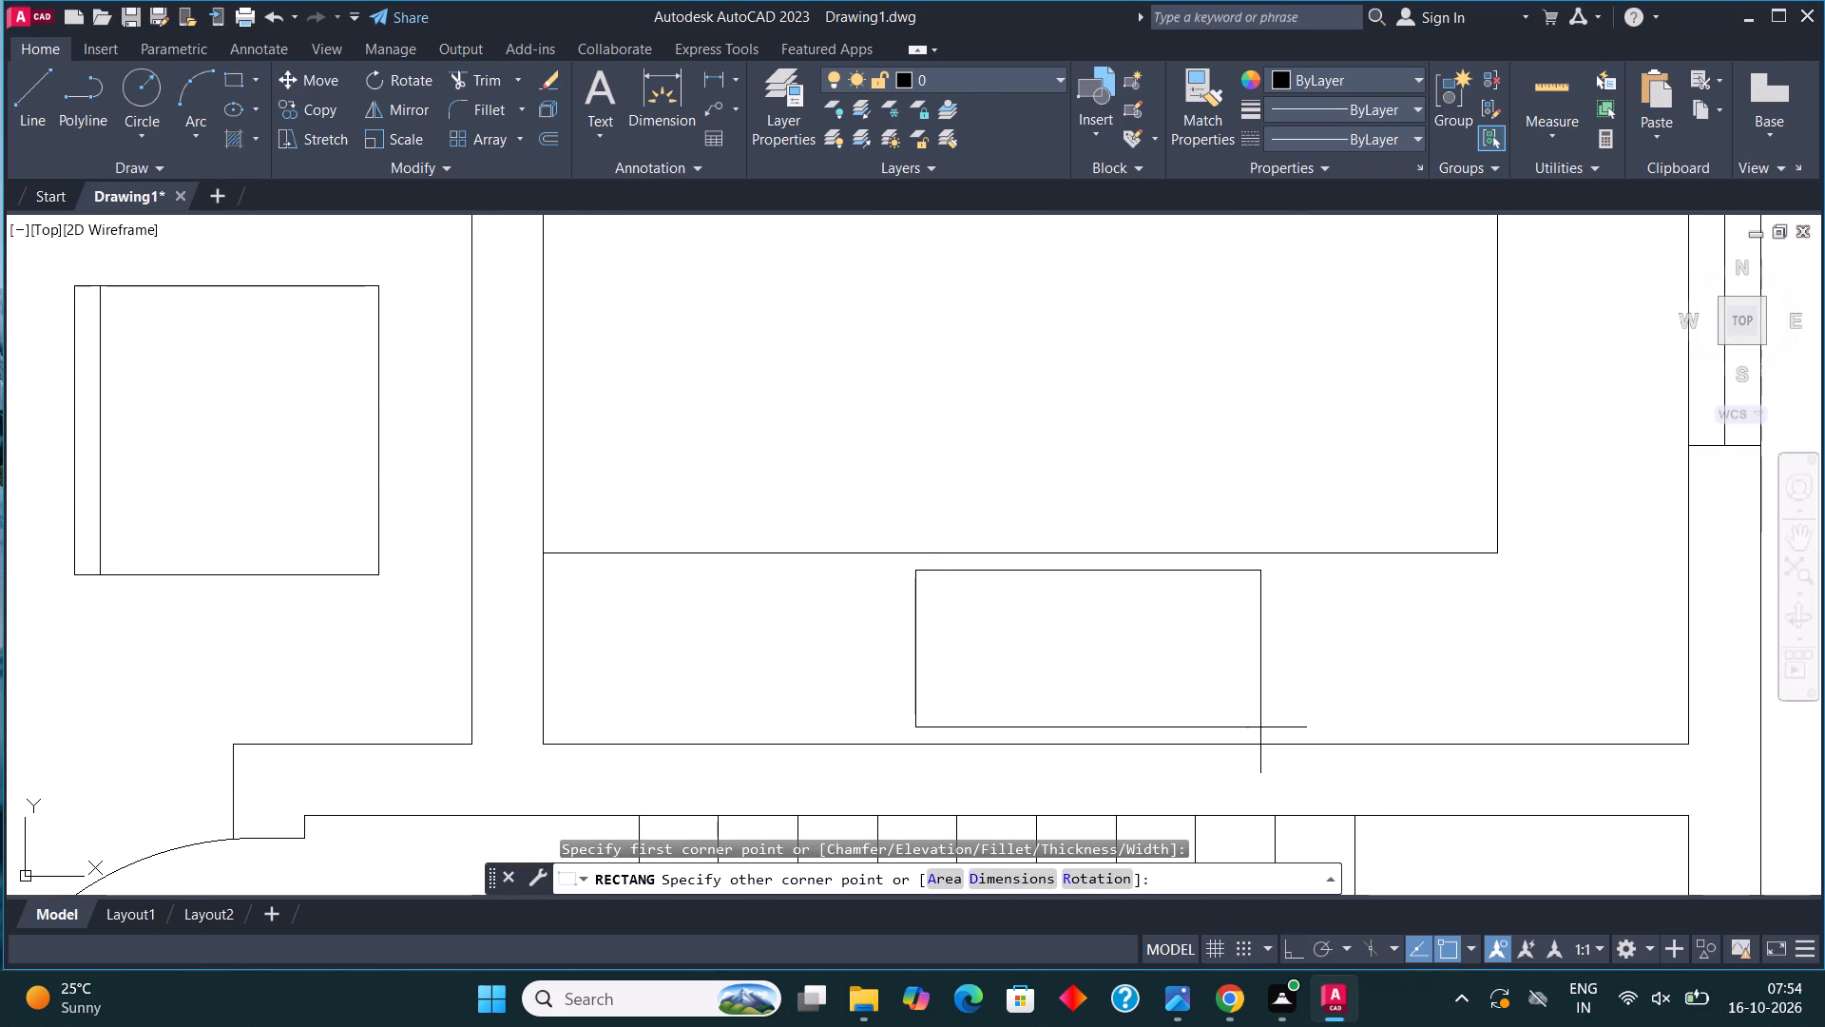
pyautogui.click(1260, 727)
pyautogui.click(41, 96)
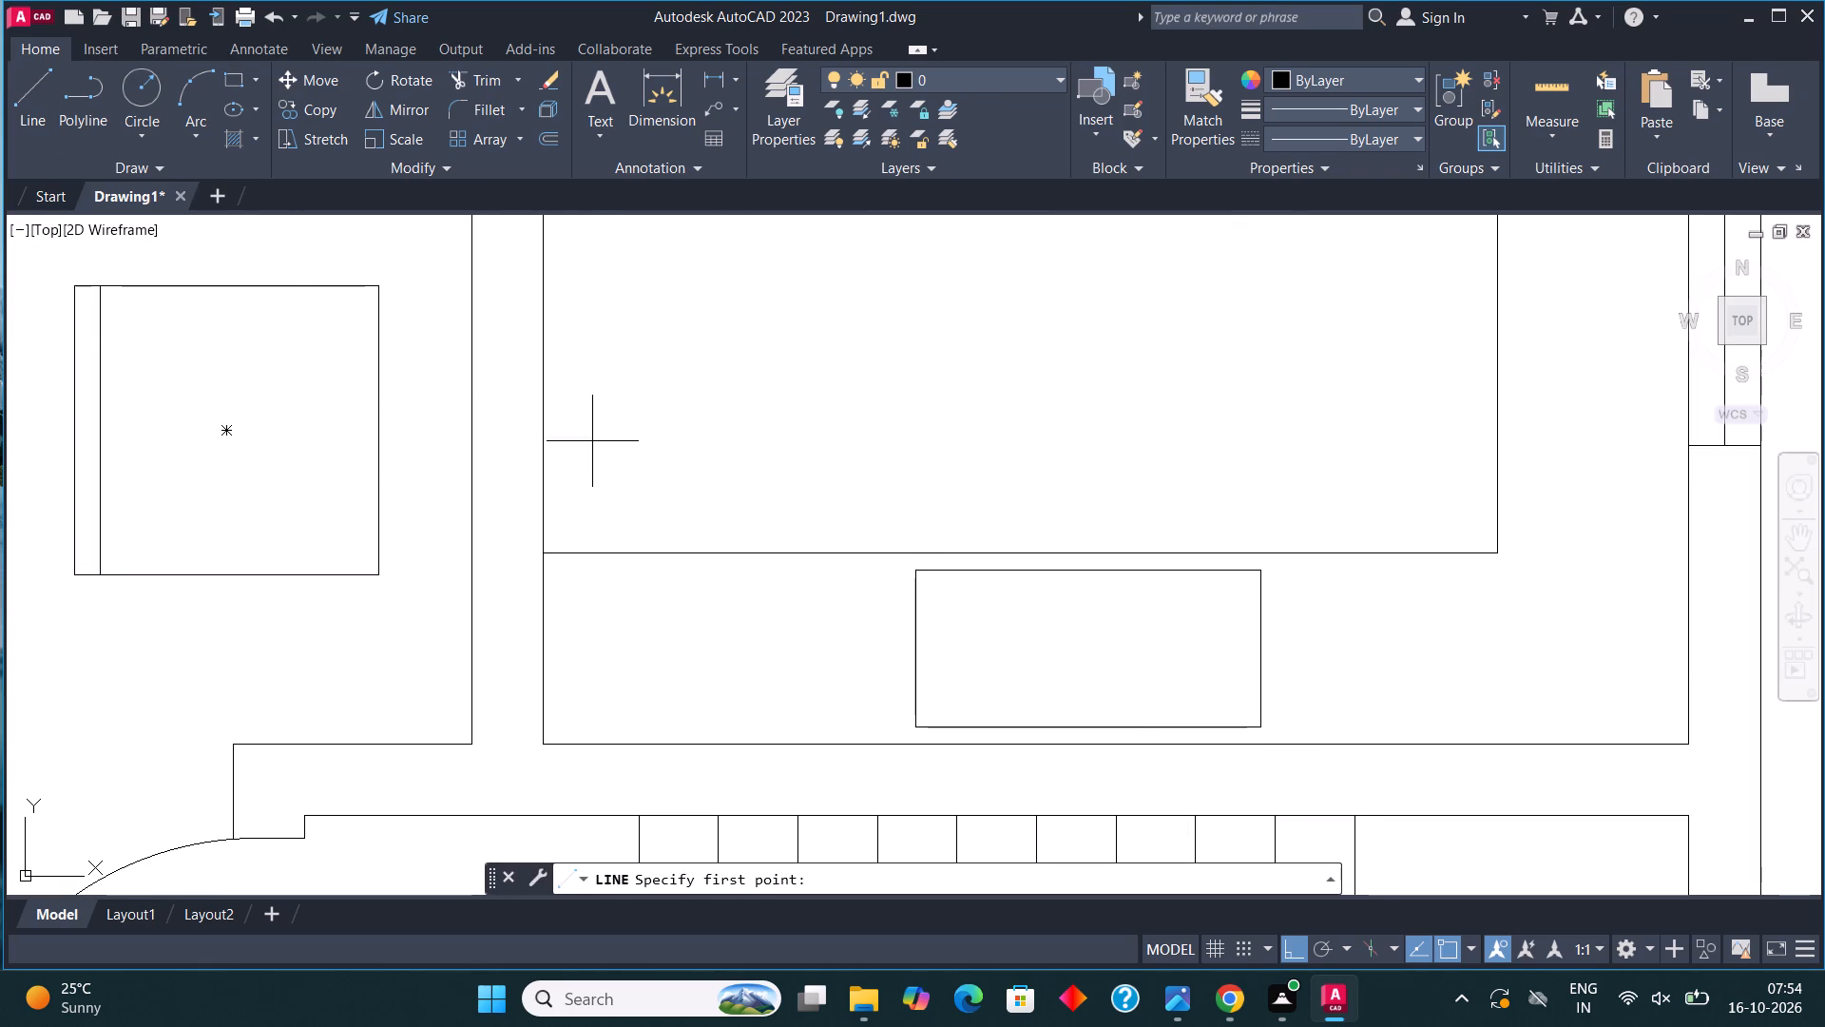
pyautogui.click(1084, 731)
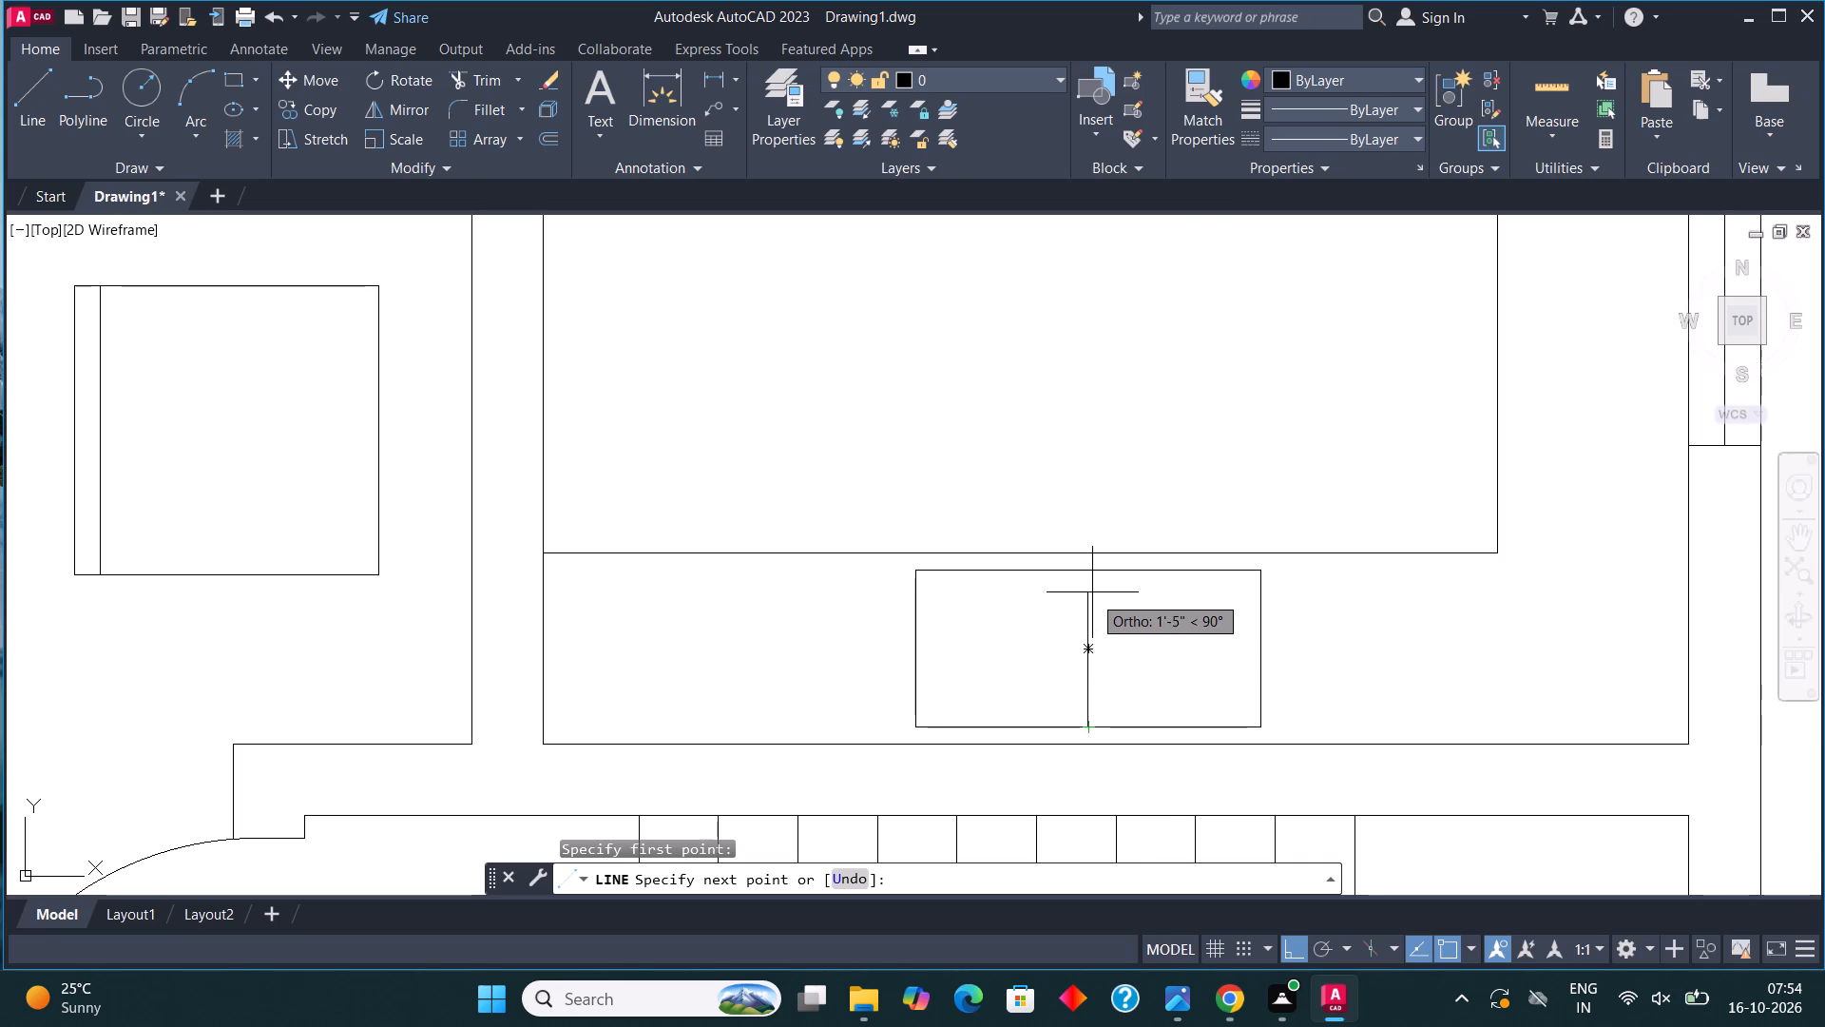
pyautogui.click(1088, 572)
pyautogui.press('Escape')
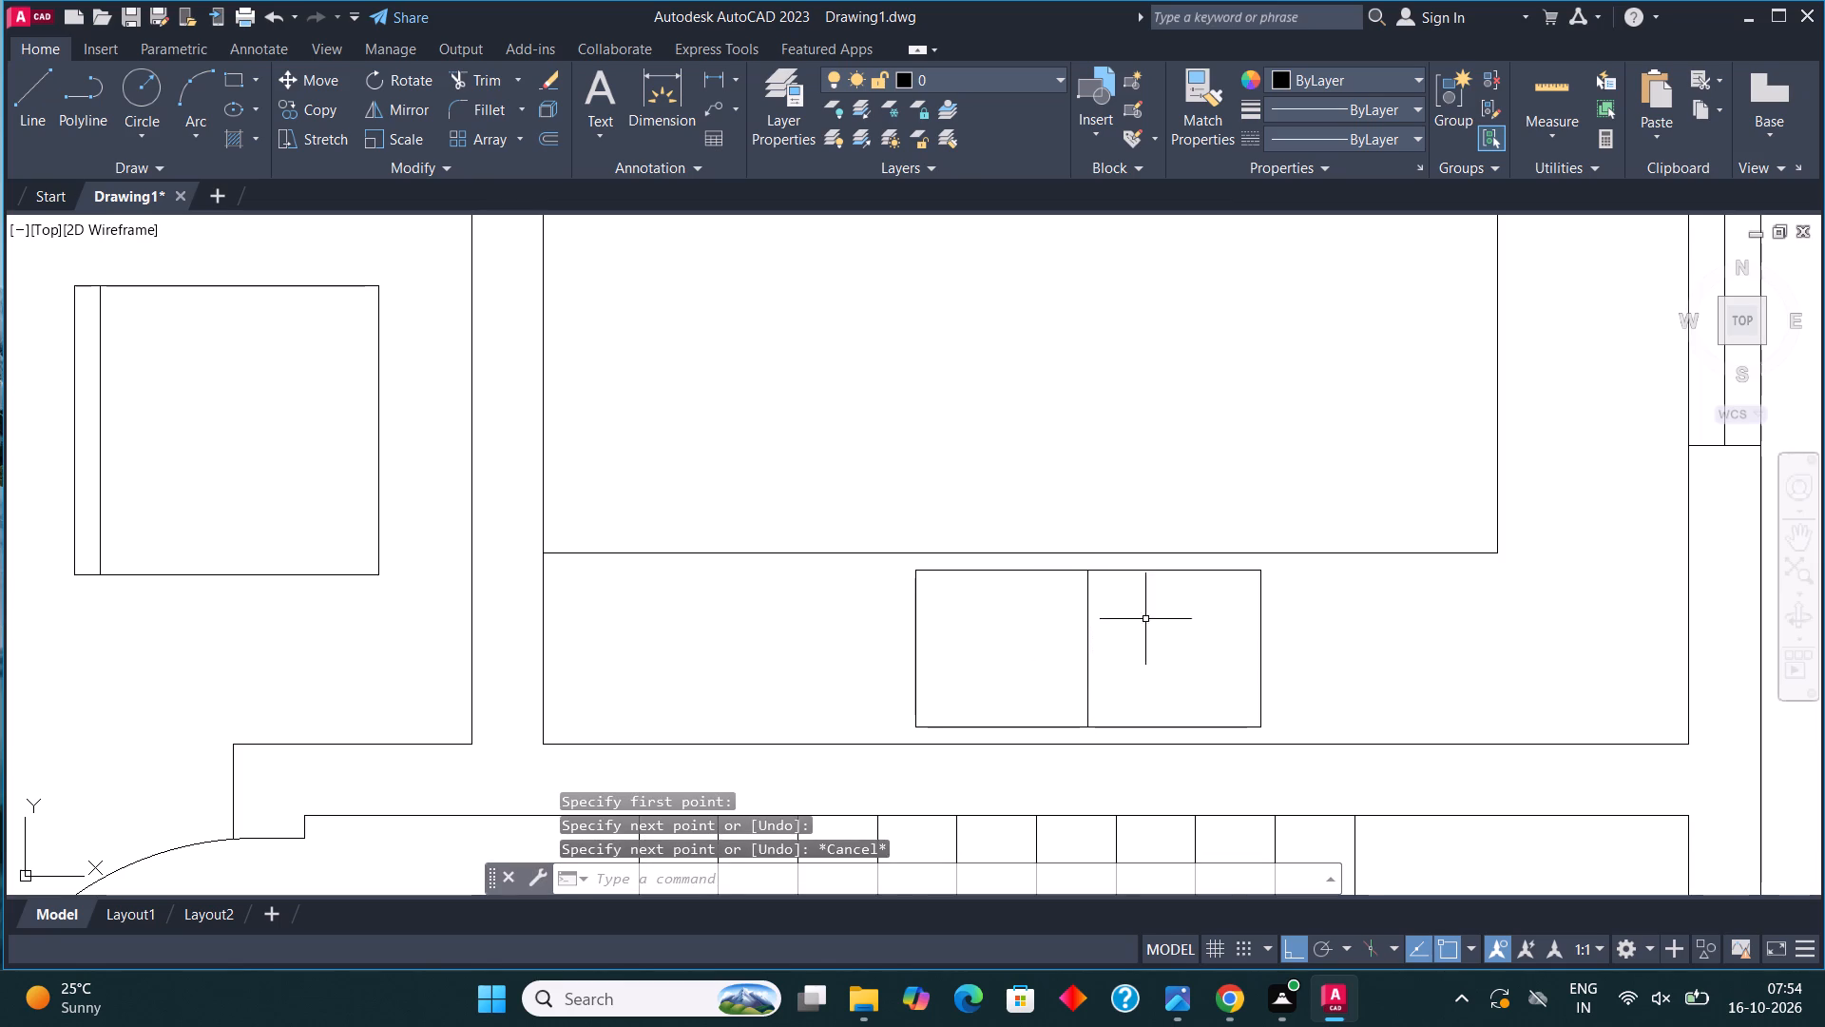
# Trace a separate rectangle over each half of the divided sink outline.
pyautogui.moveTo(1129, 608); pyautogui.dragTo(1018, 610, button='middle')
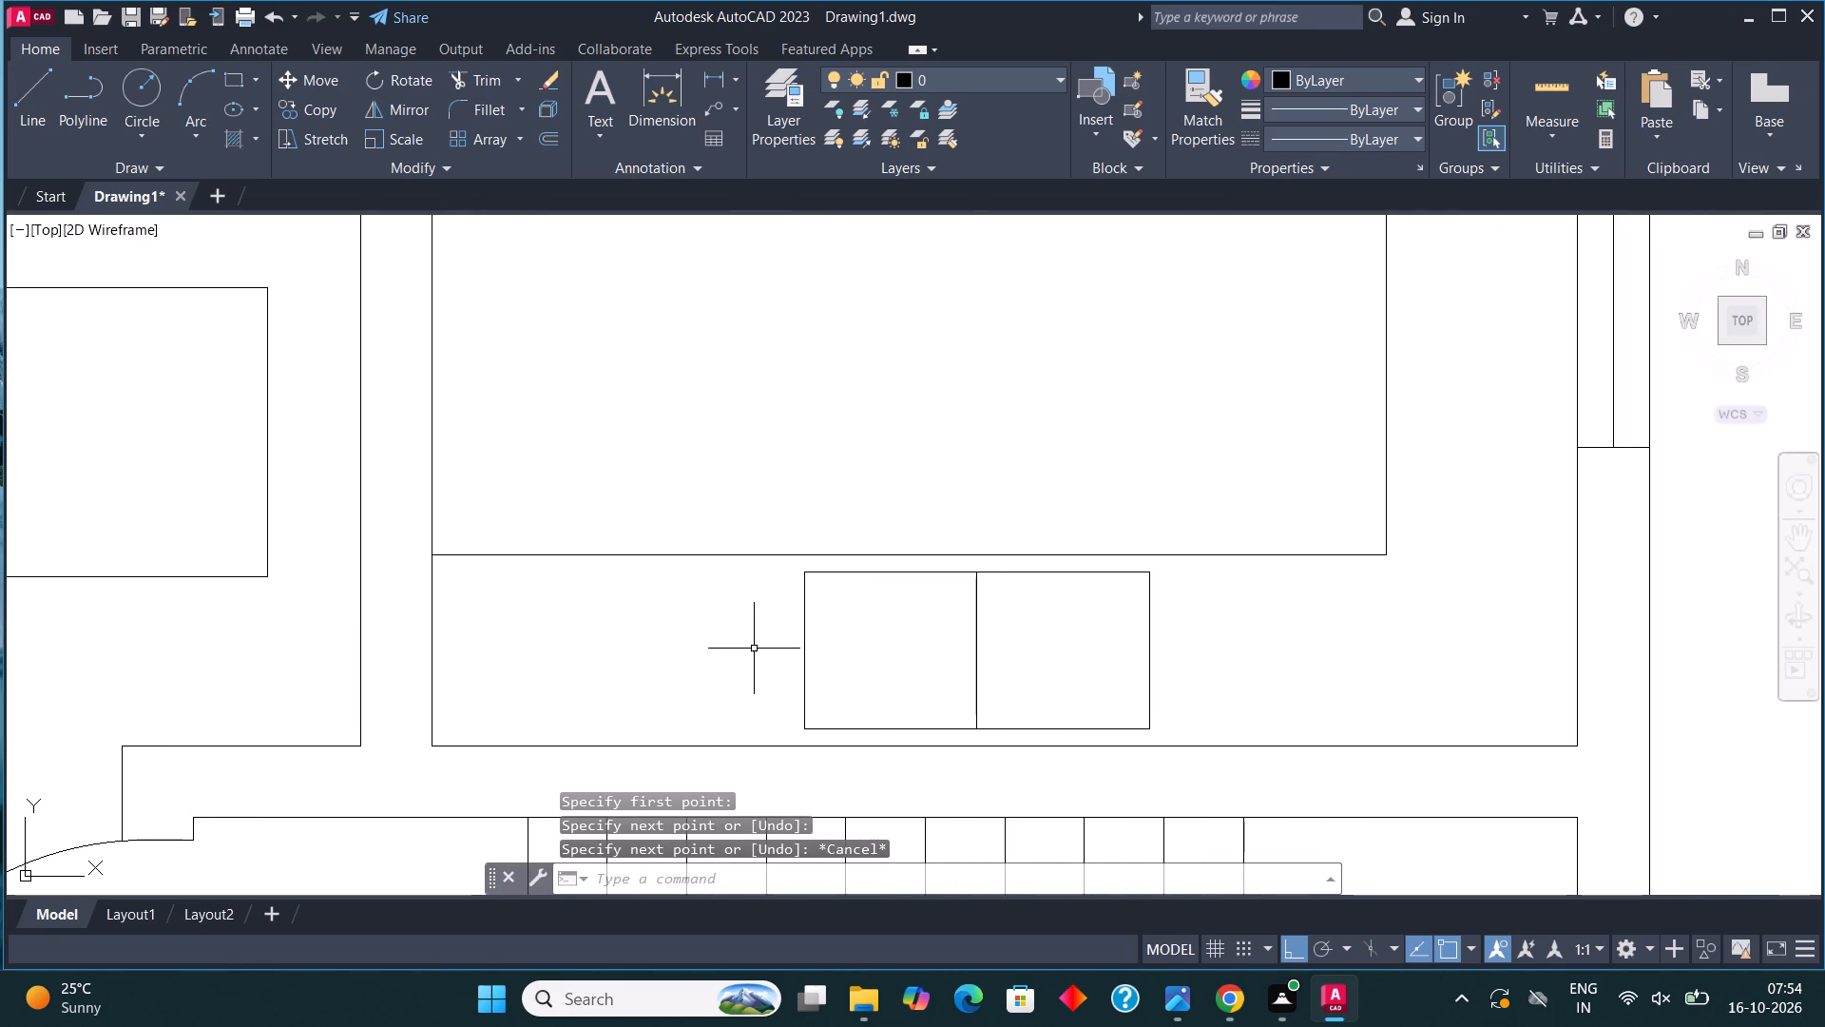
pyautogui.click(234, 77)
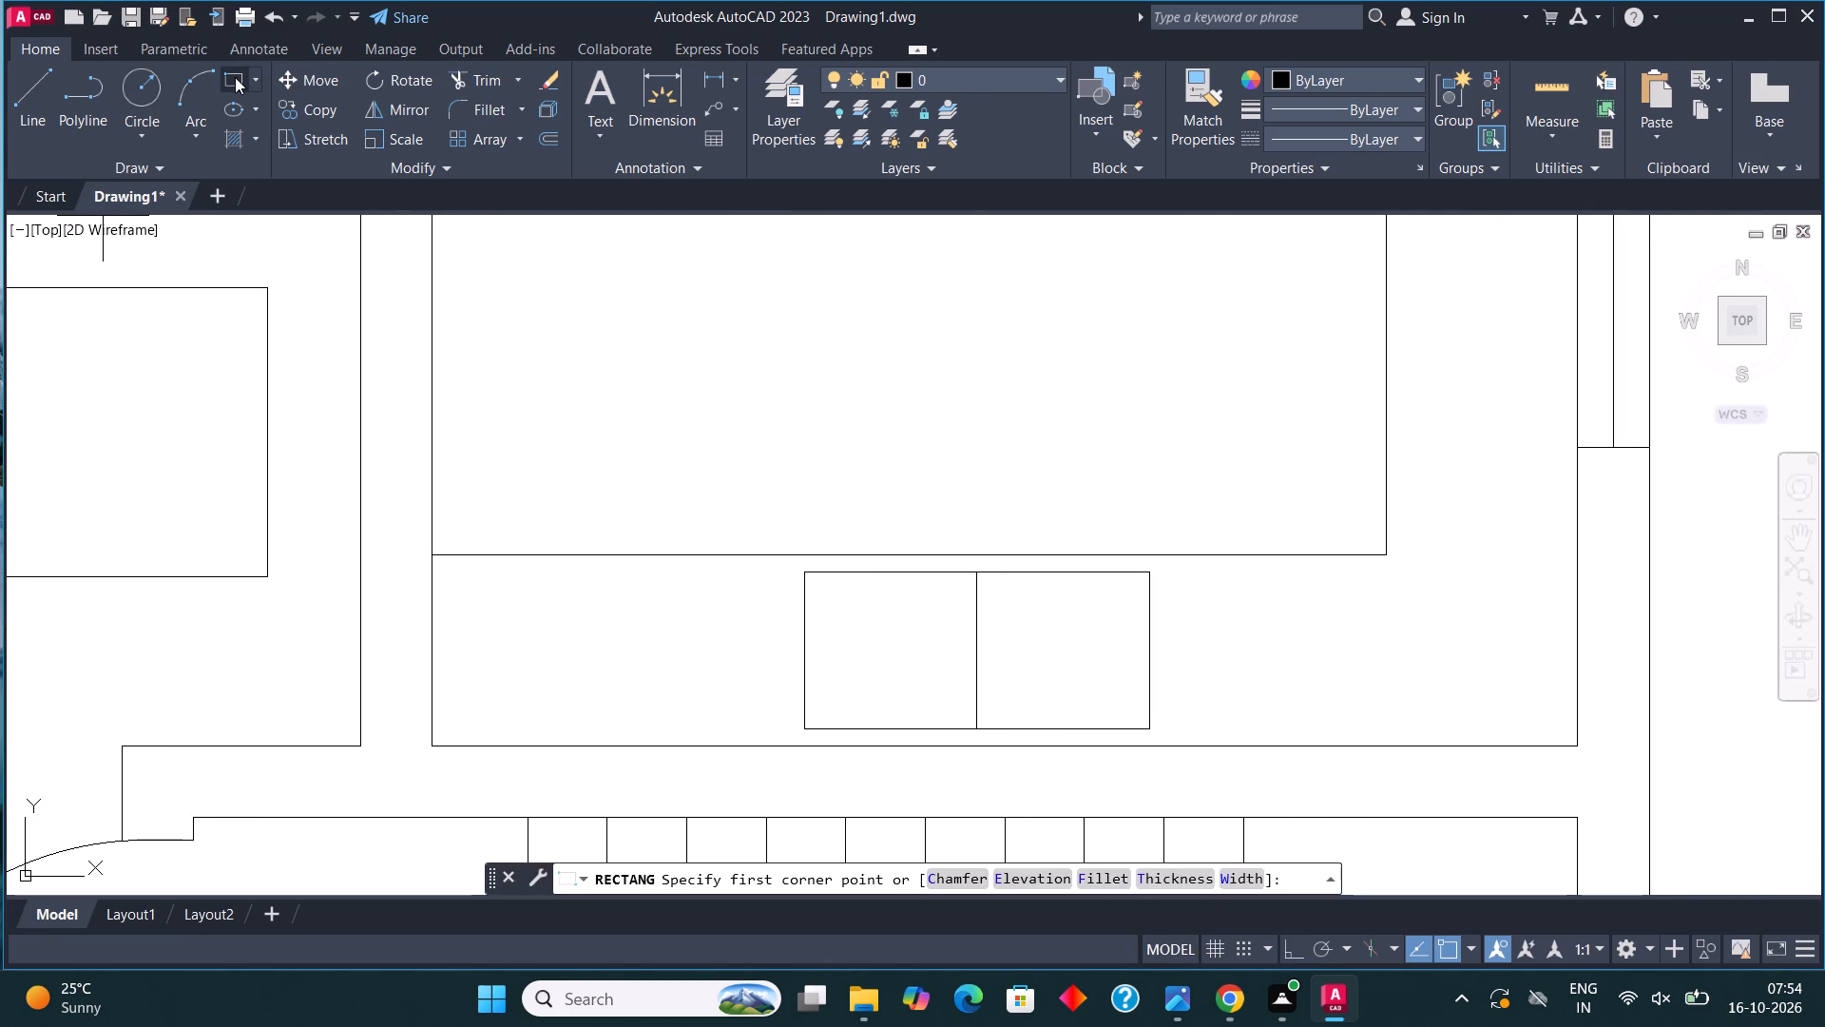
pyautogui.click(806, 568)
pyautogui.click(977, 721)
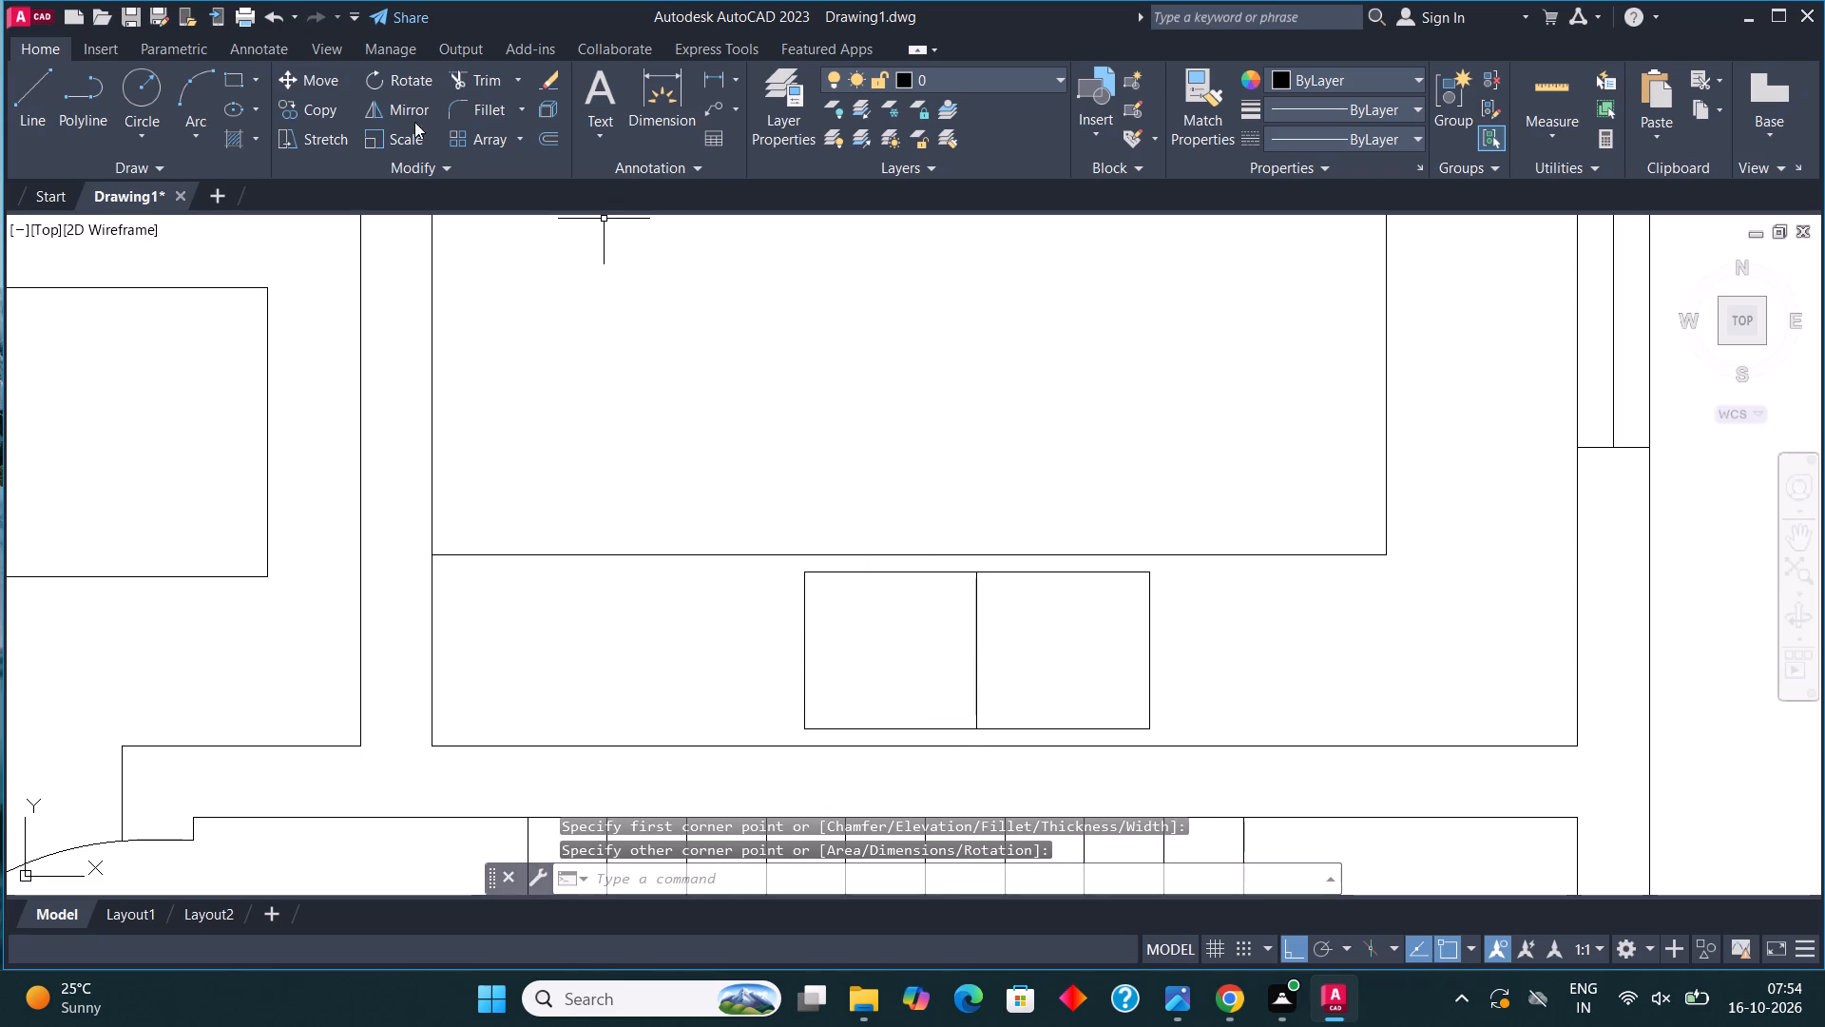
pyautogui.click(221, 80)
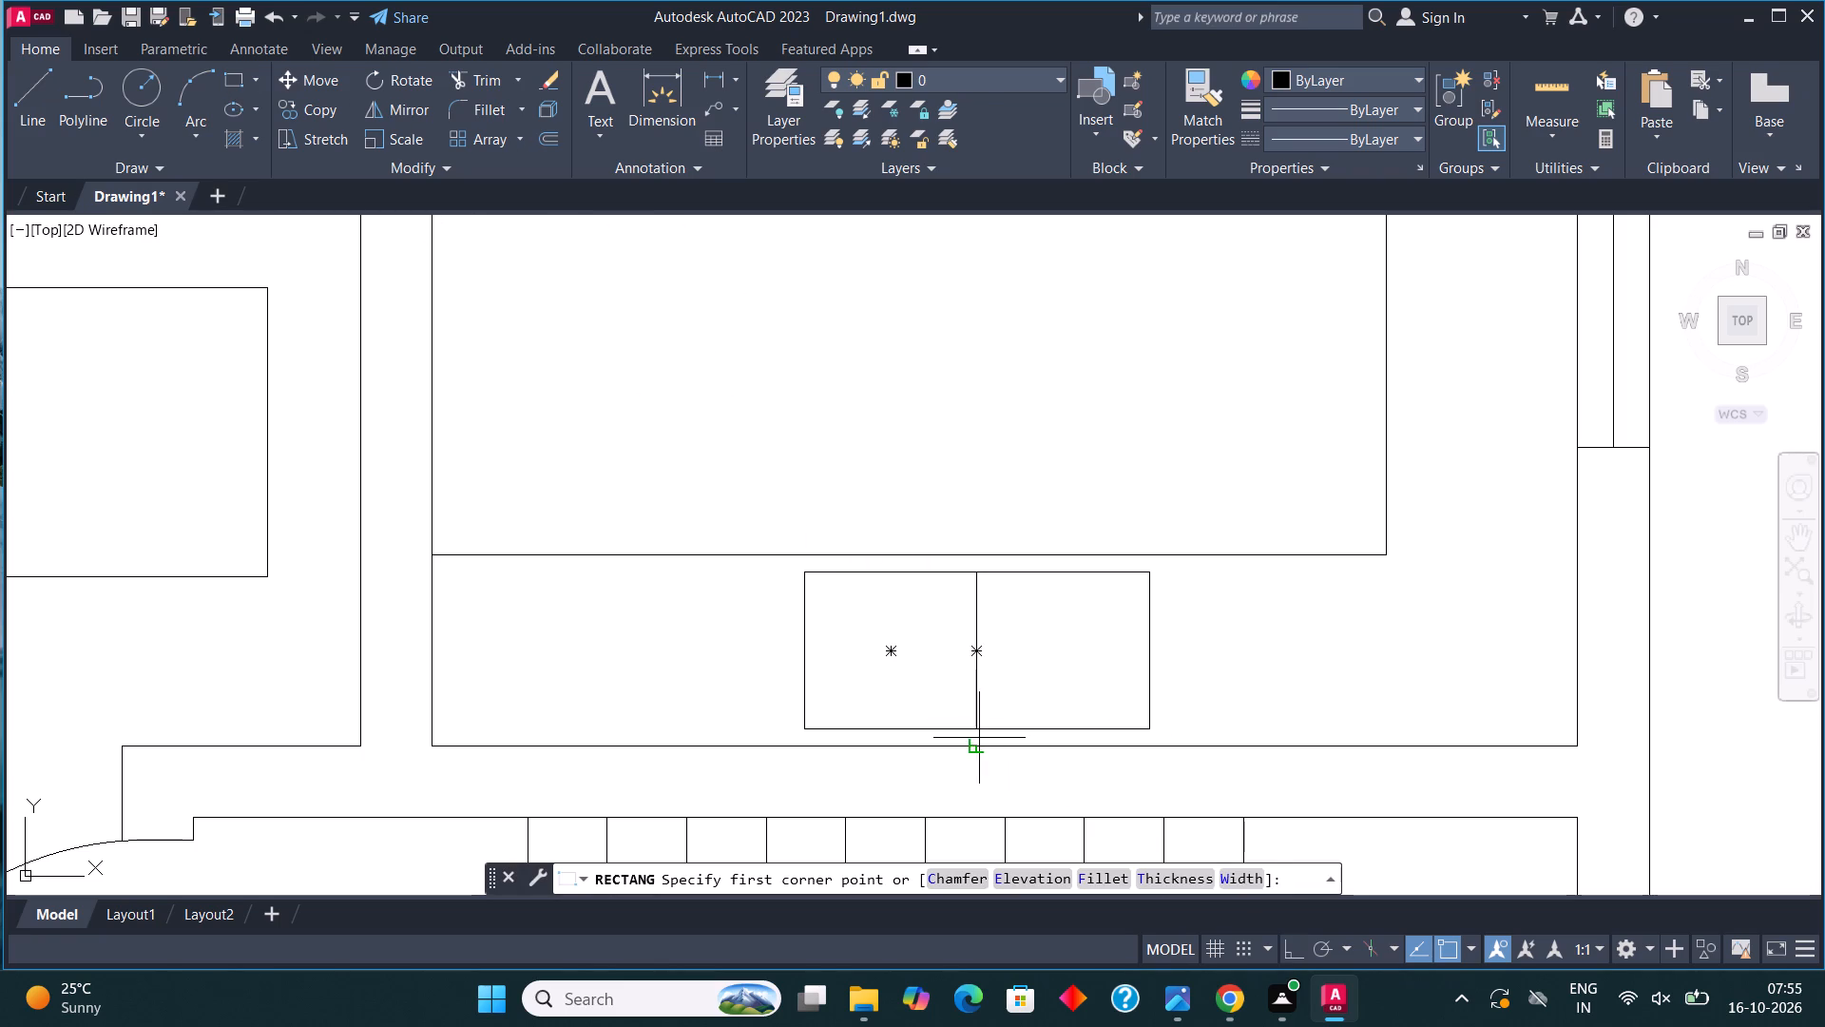
pyautogui.click(968, 730)
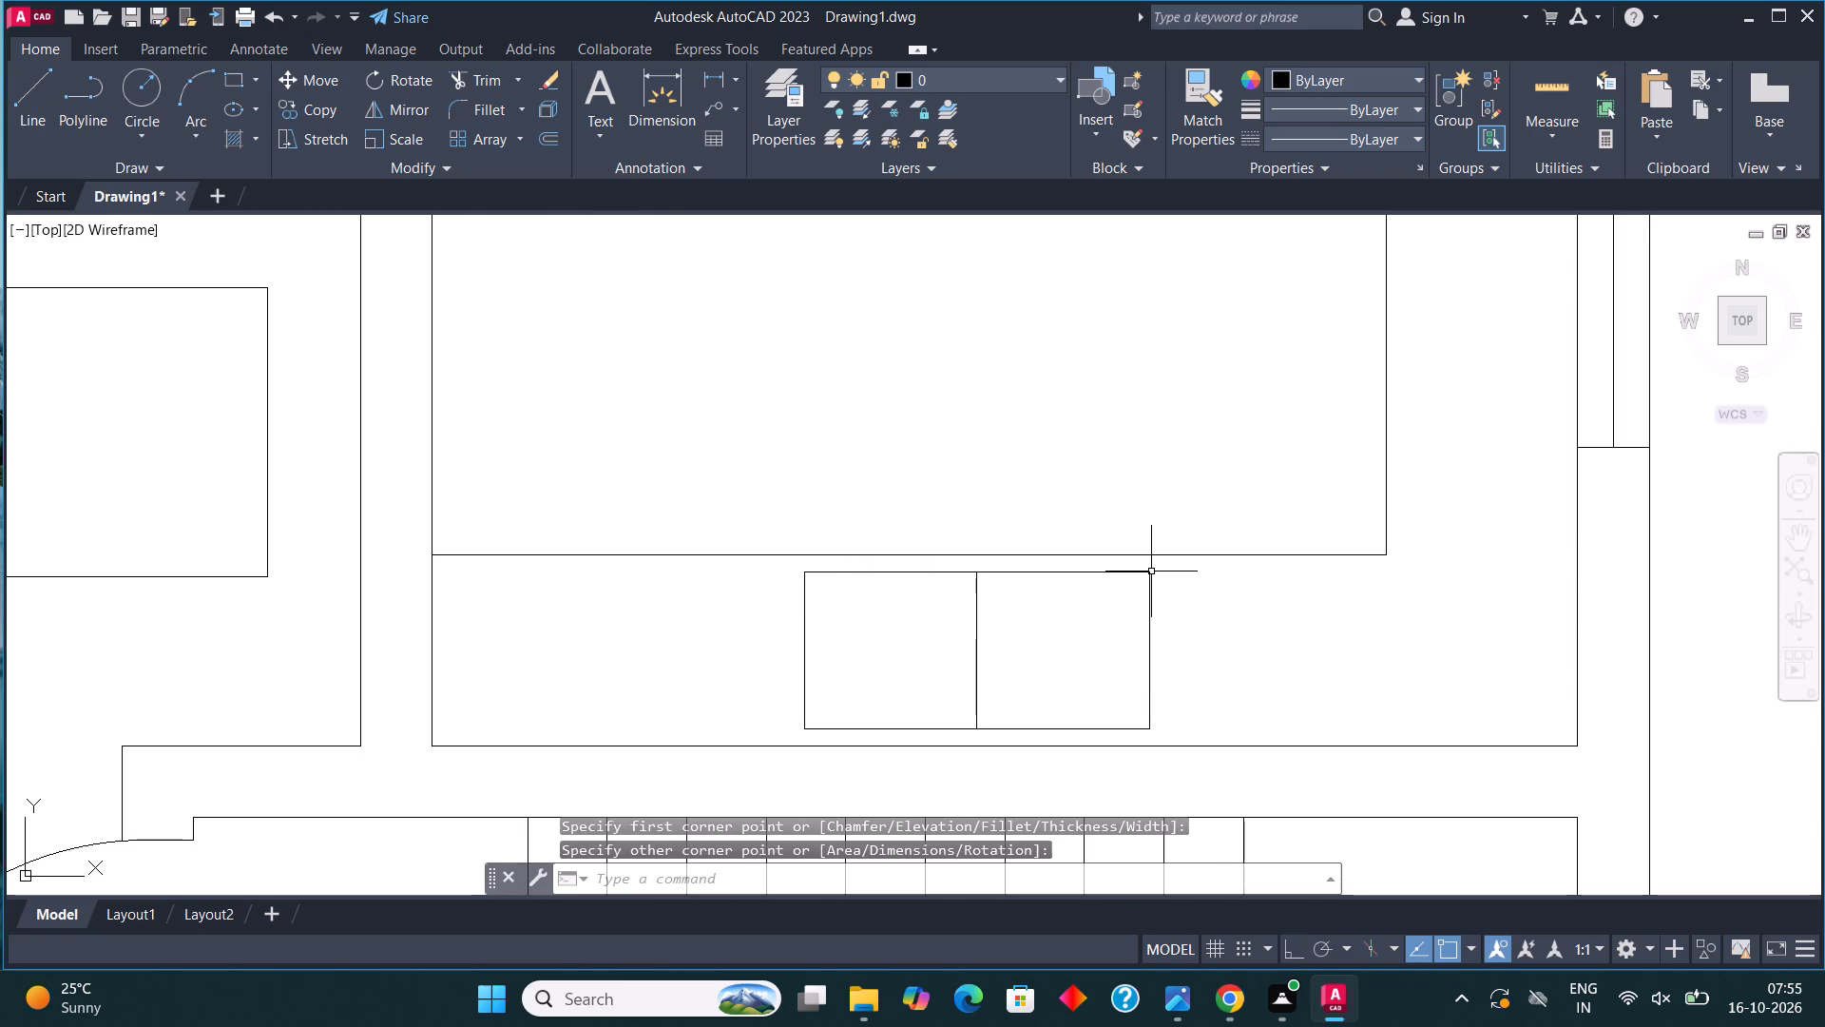
pyautogui.click(1151, 572)
pyautogui.press('Escape')
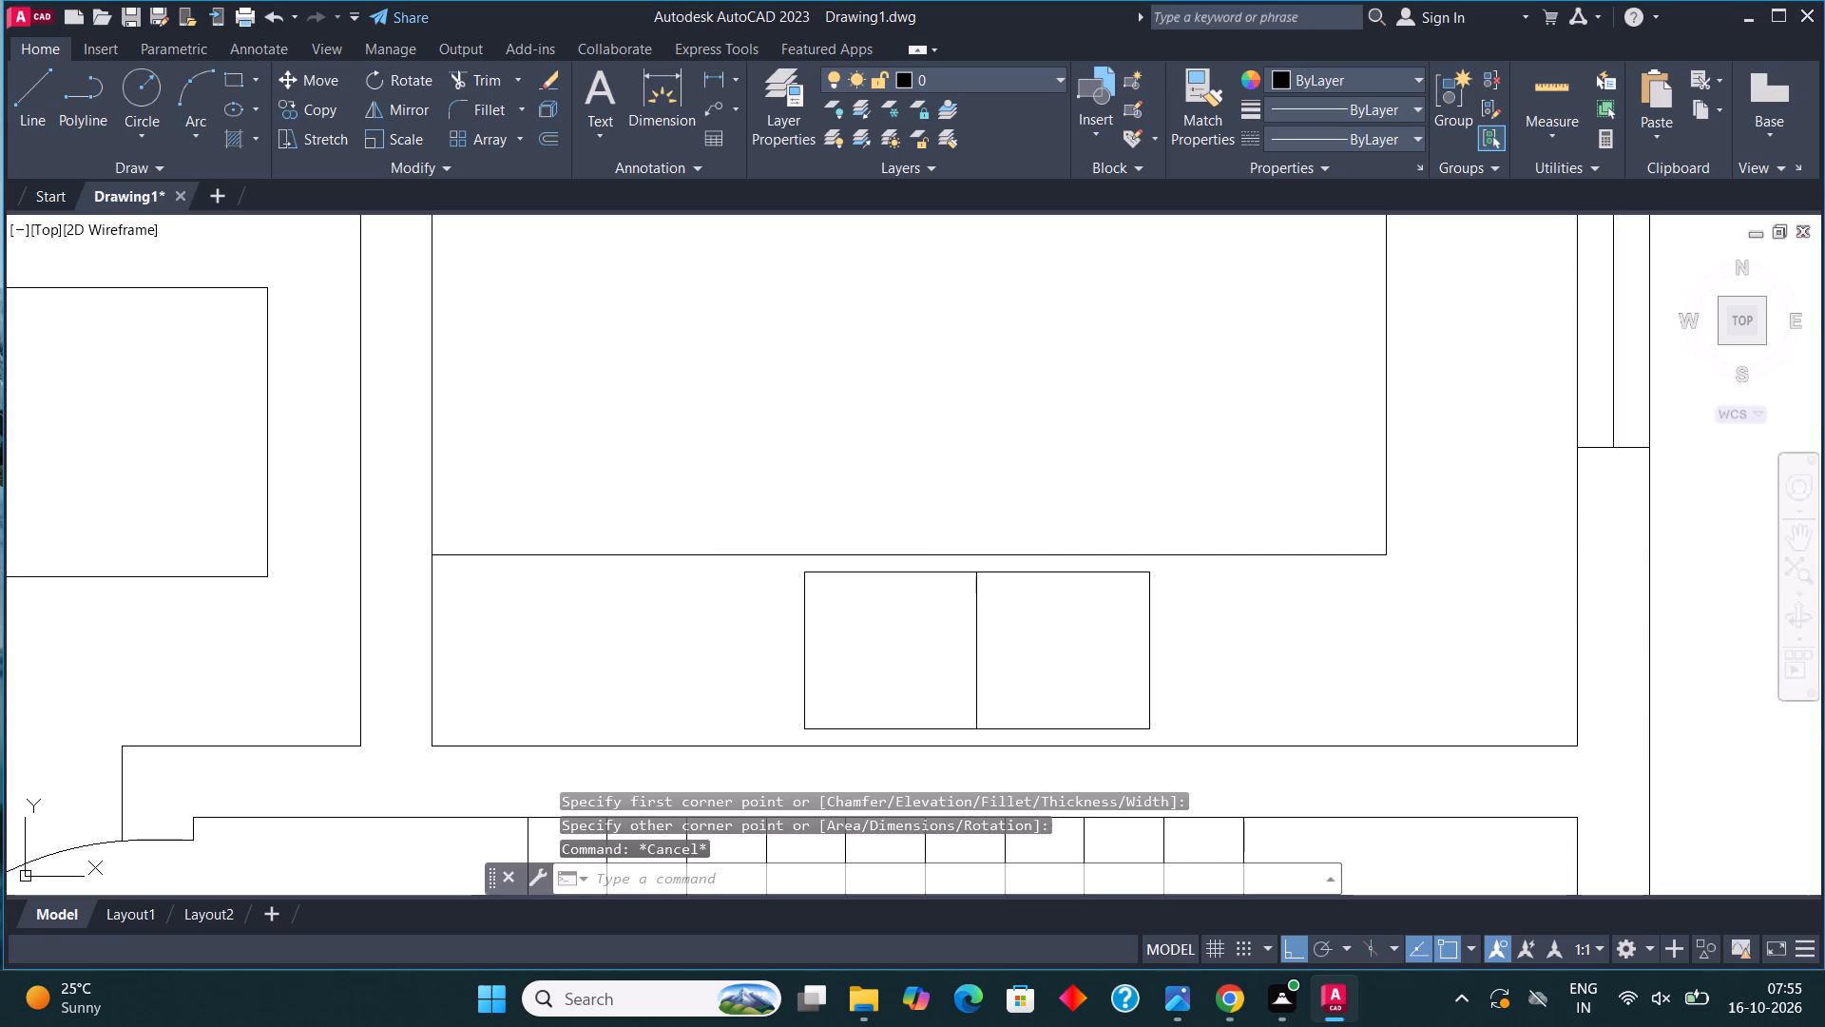
# Offset both sink-half rectangles 1" inward to form the two bowls.
pyautogui.click(920, 572)
pyautogui.click(556, 126)
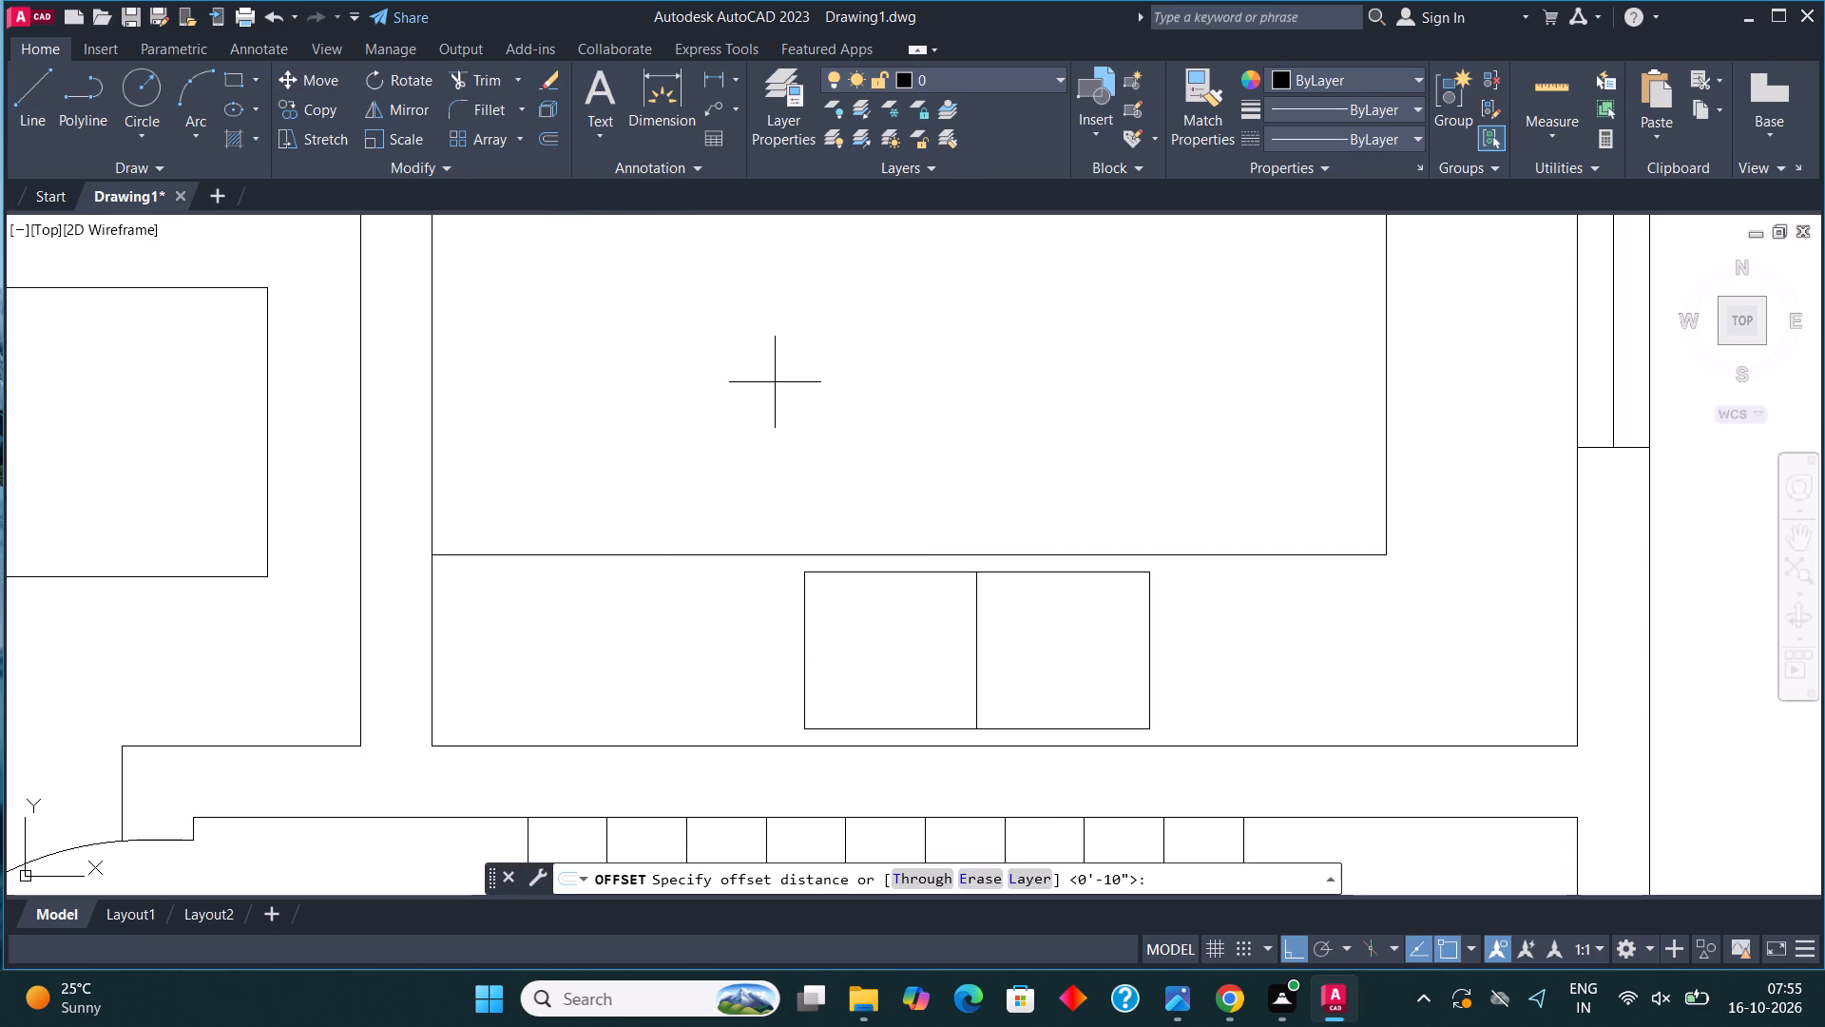
pyautogui.scroll(1, 774, 543)
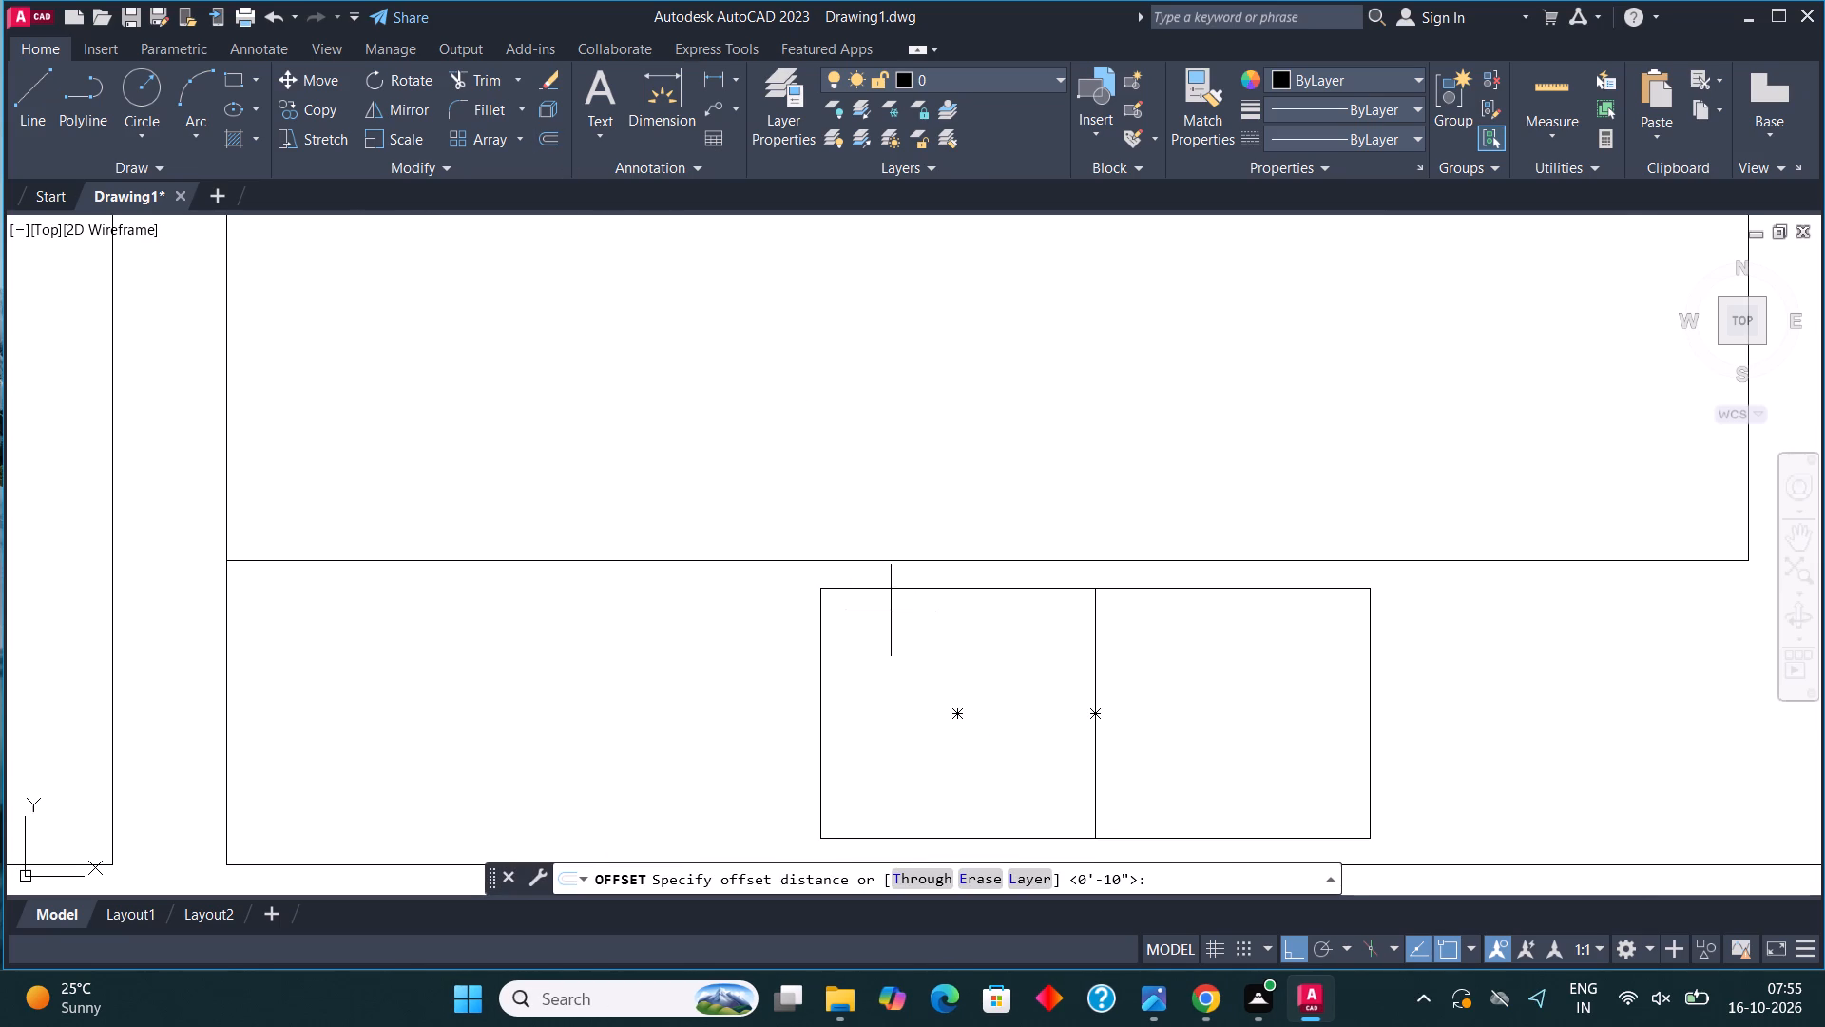
pyautogui.click(948, 589)
pyautogui.write('1"')
pyautogui.press('Return')
pyautogui.click(970, 684)
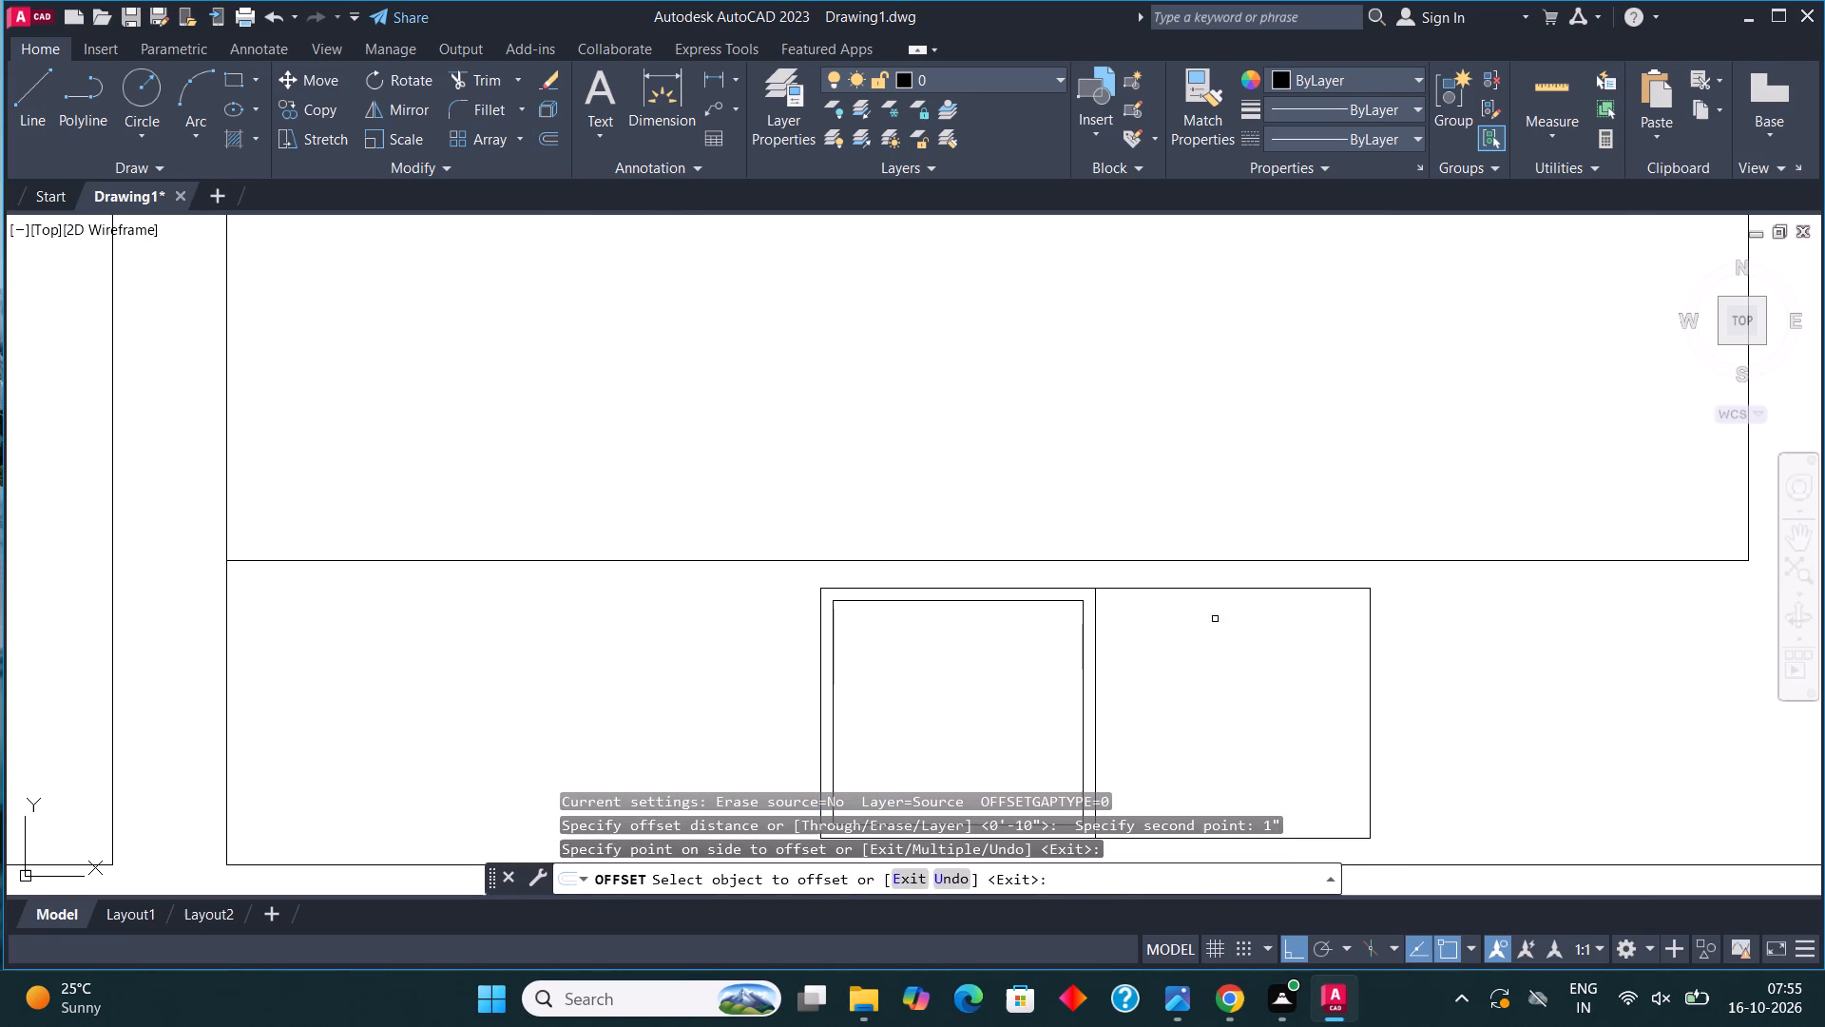
pyautogui.click(1221, 582)
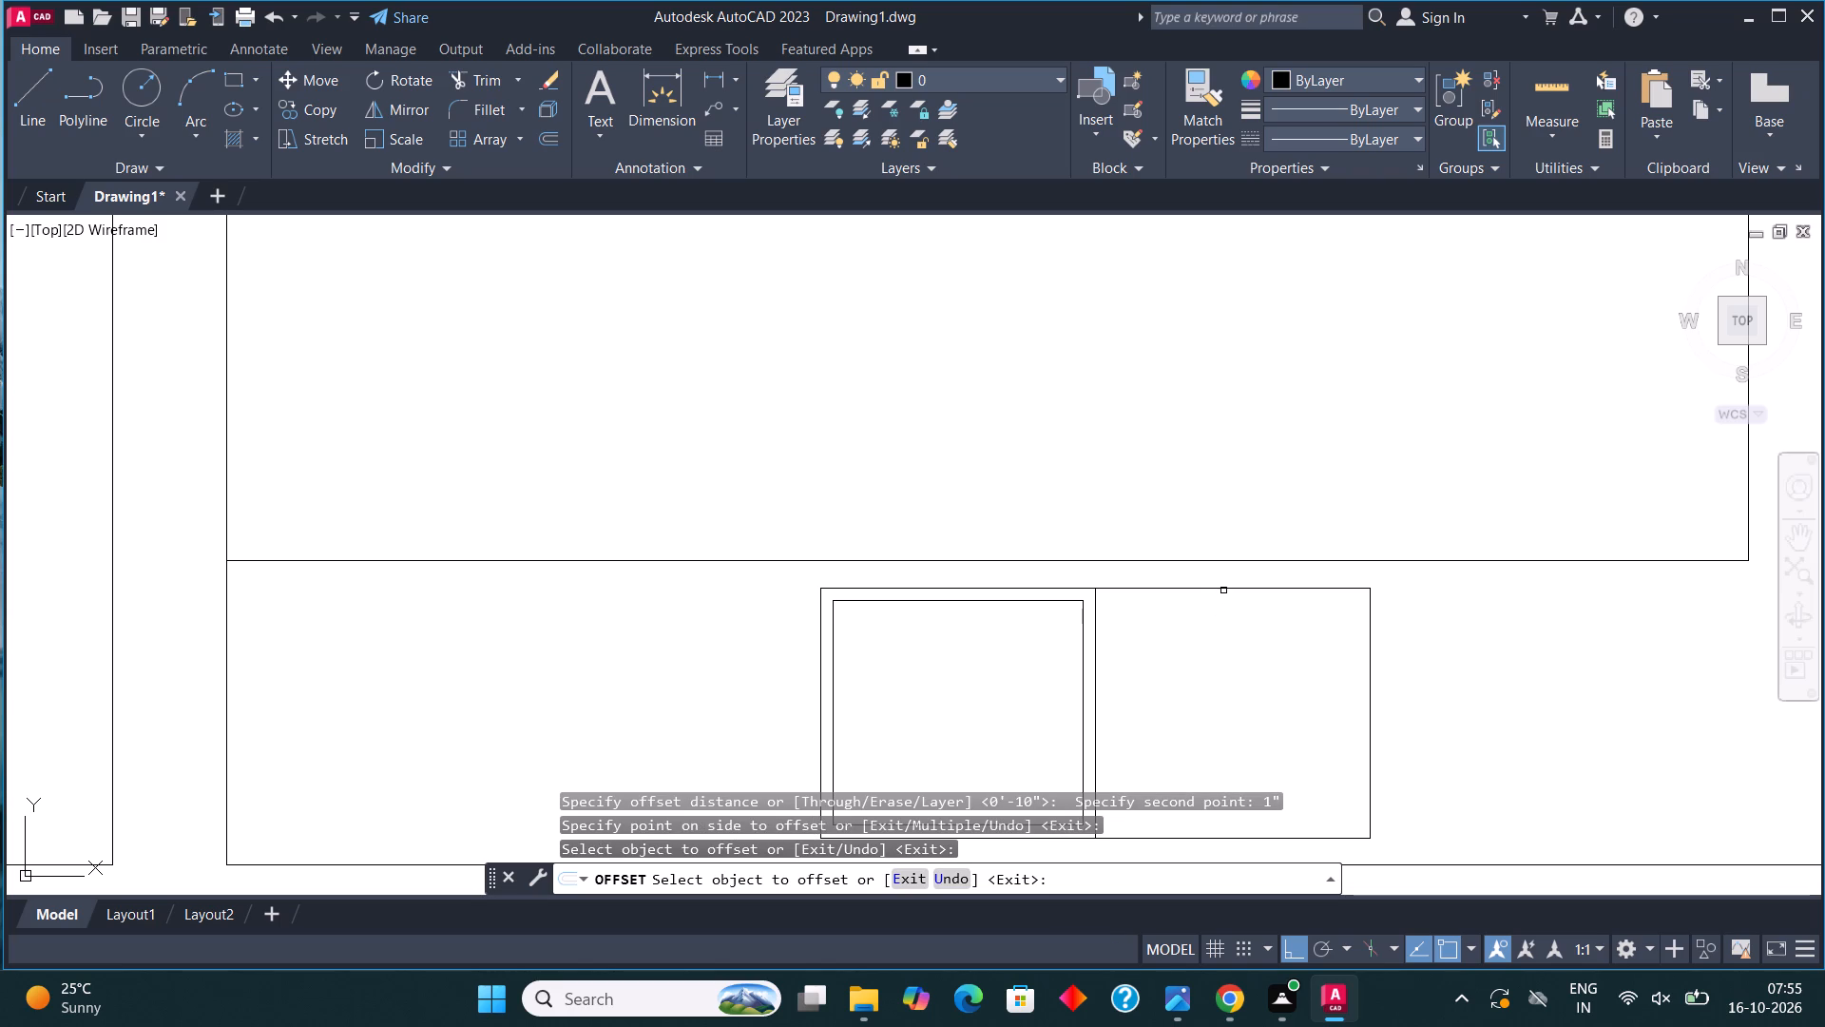
pyautogui.click(1223, 591)
pyautogui.click(1212, 663)
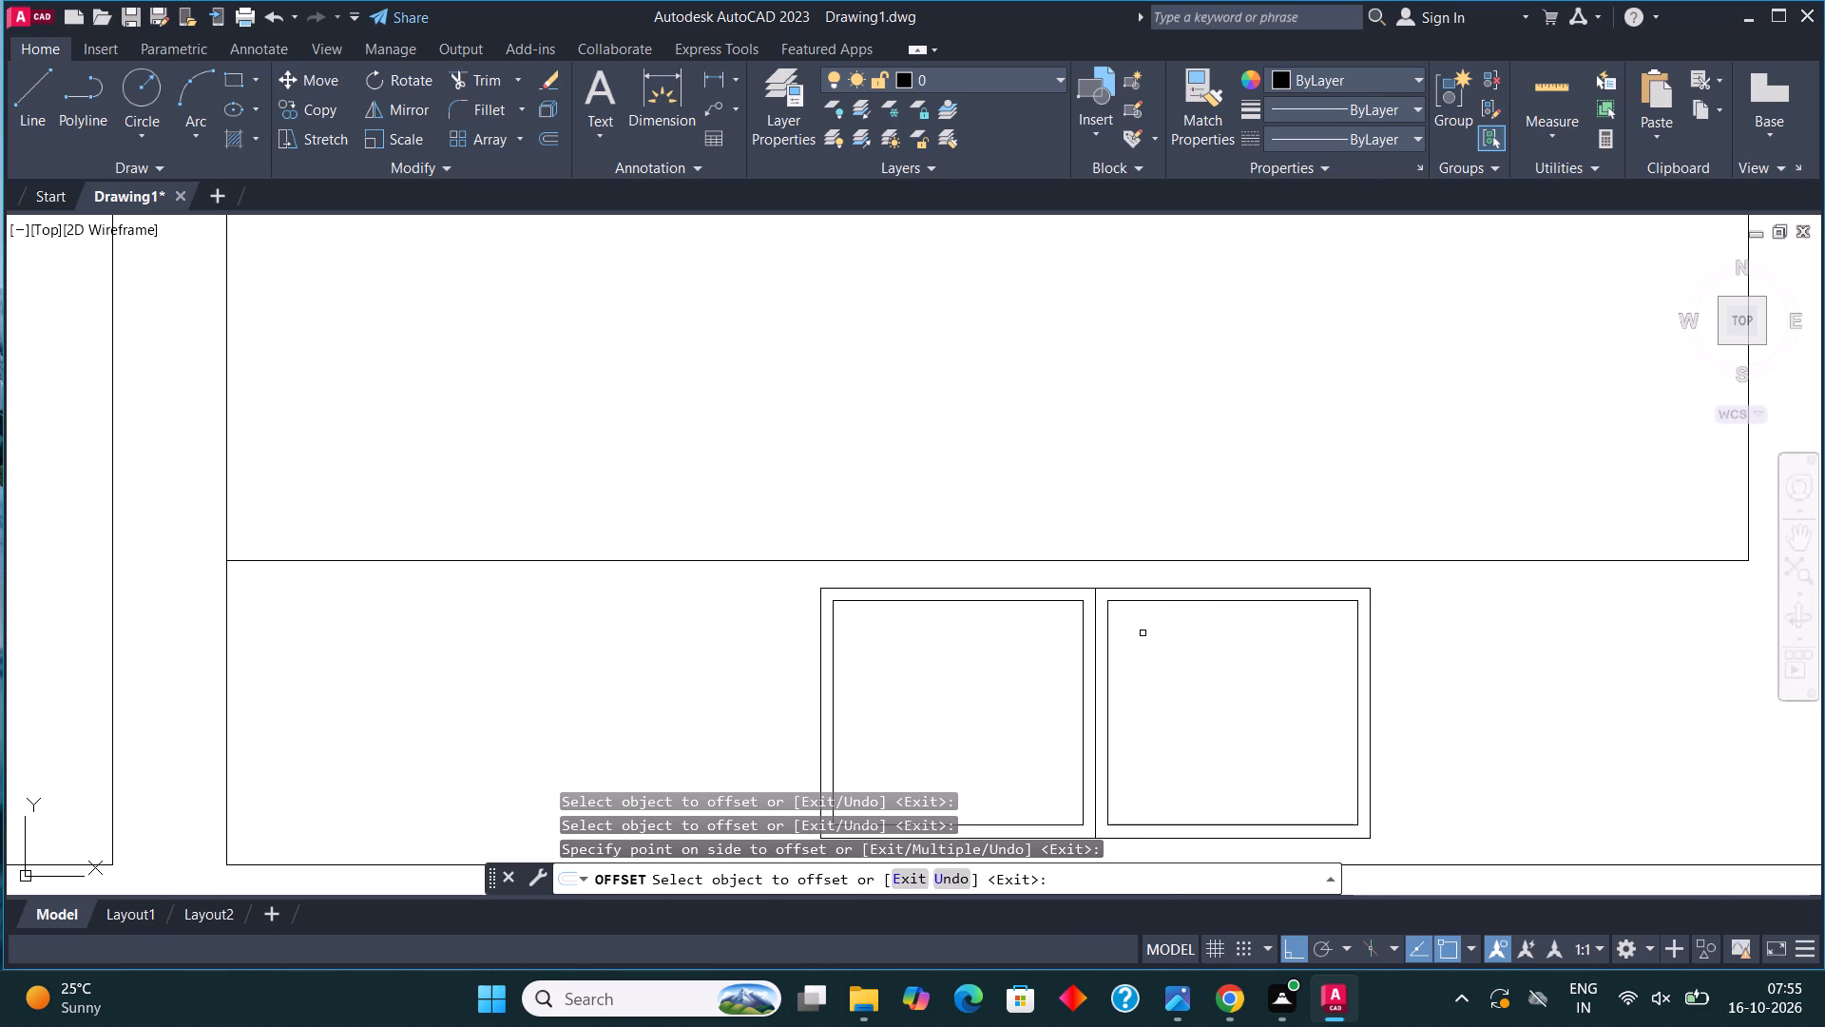
pyautogui.scroll(-1, 1143, 642)
pyautogui.press('Escape')
# Draw a small drain circle at the center of the west sink bowl and copy it to the east bowl's center.
pyautogui.click(140, 80)
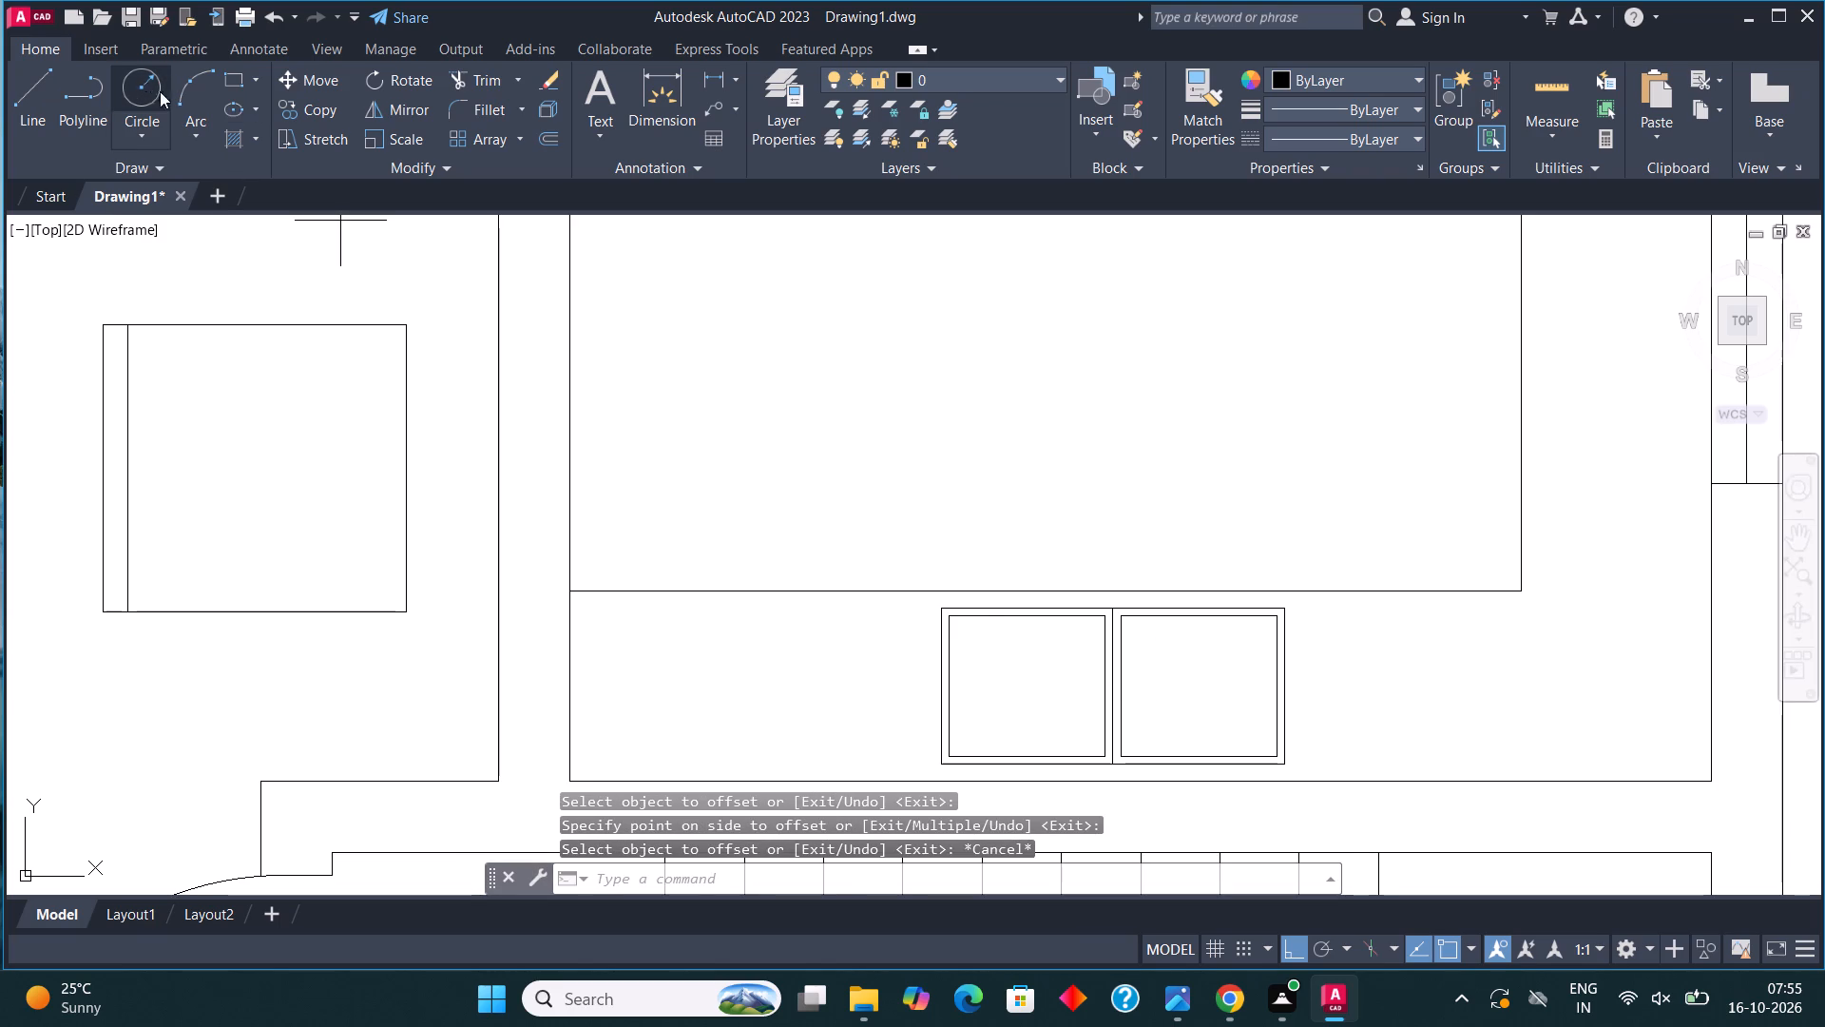
pyautogui.scroll(1, 1053, 715)
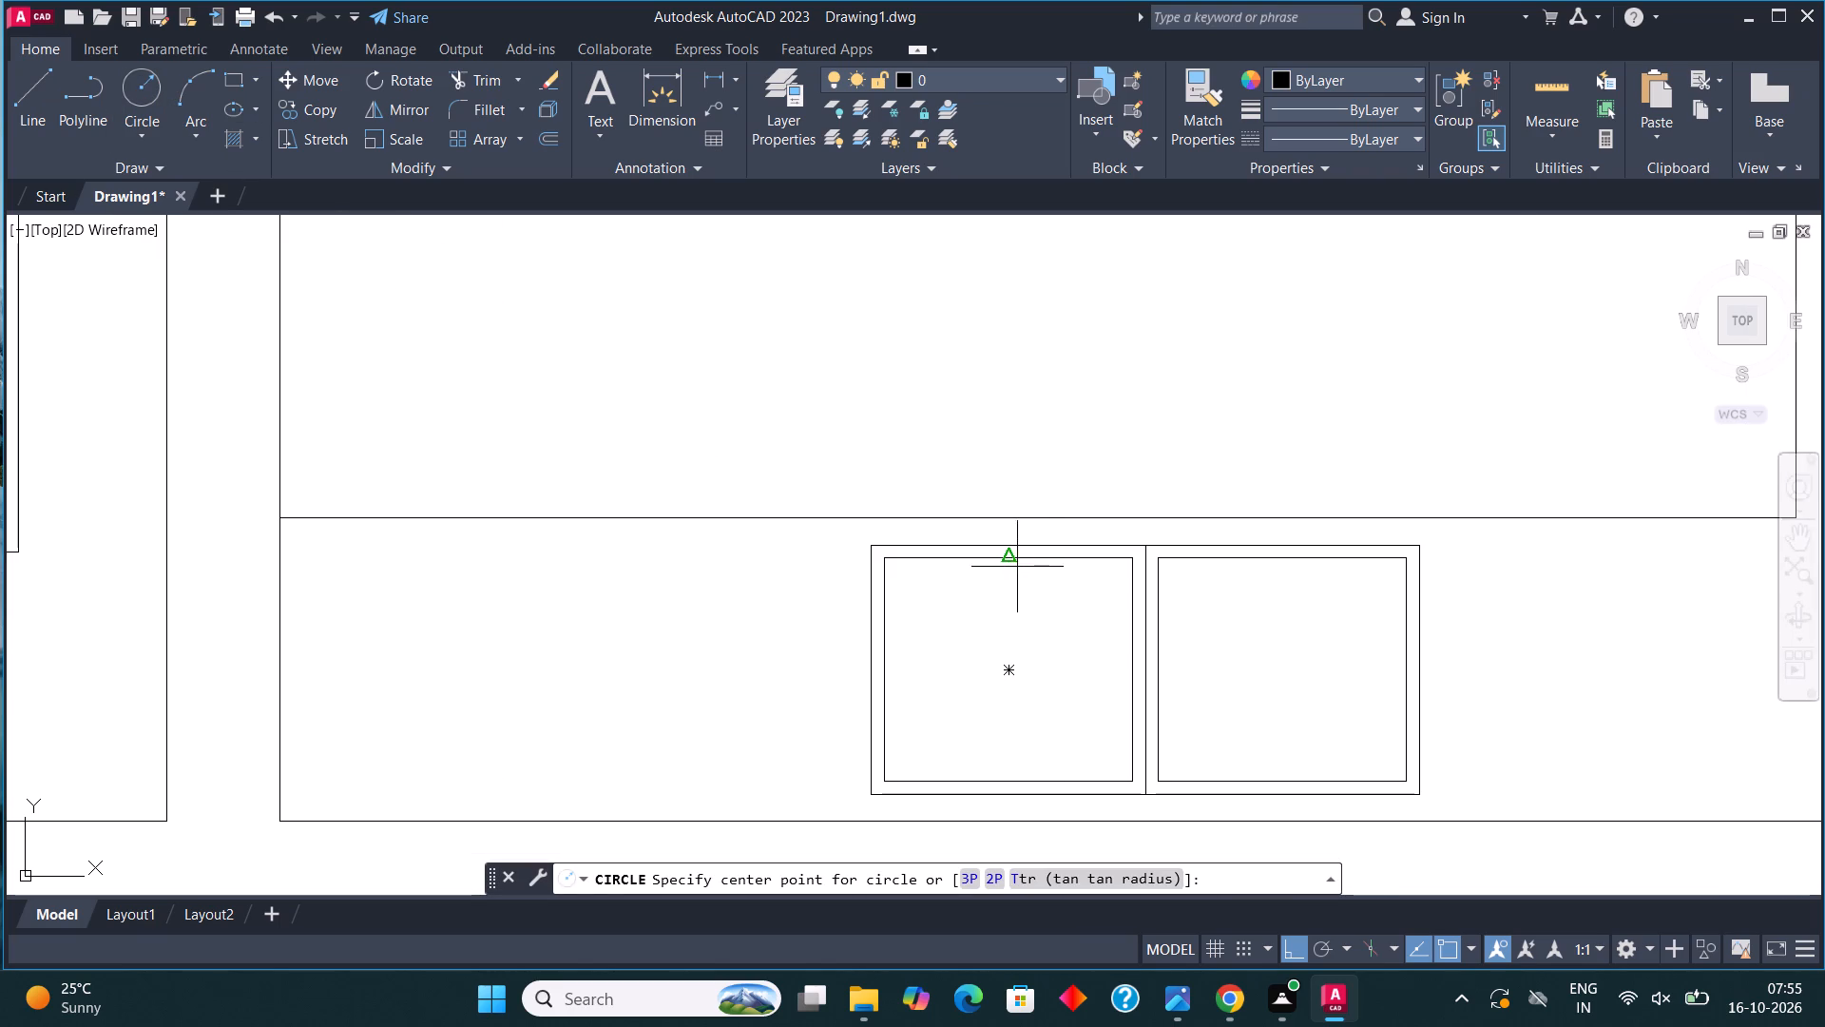
pyautogui.click(1011, 674)
pyautogui.click(1024, 684)
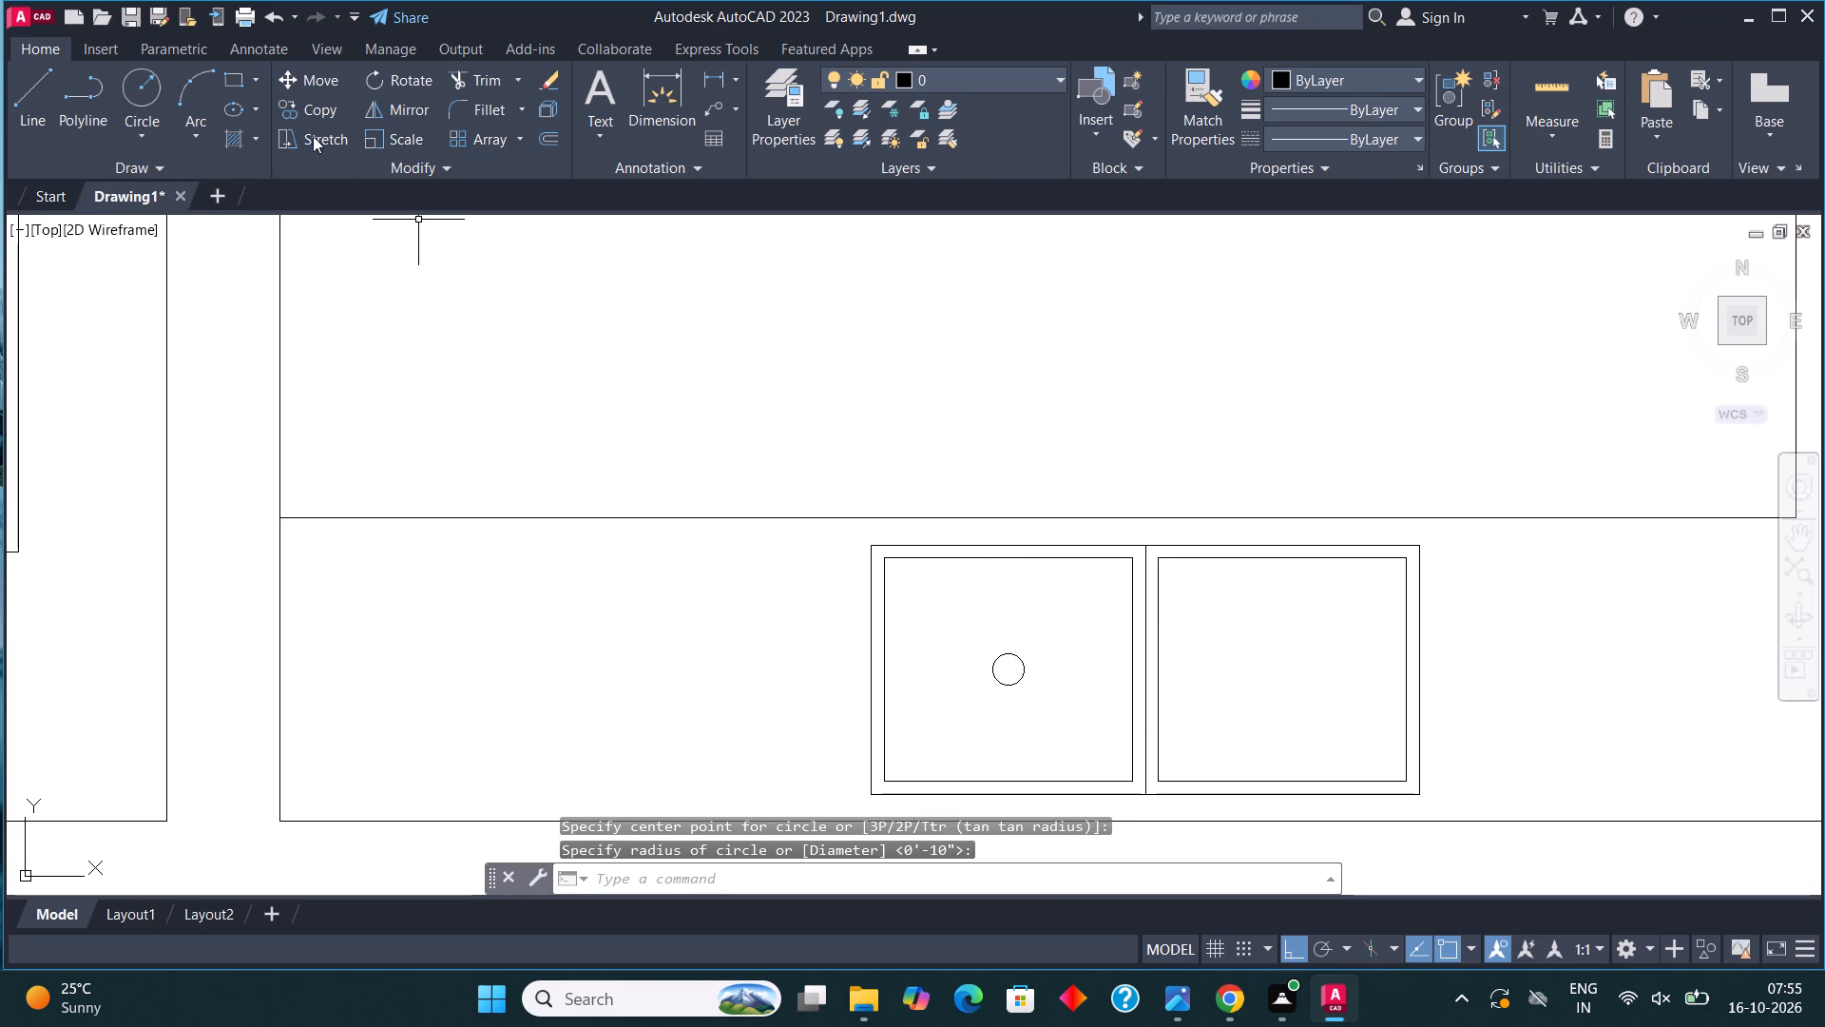
pyautogui.click(1008, 655)
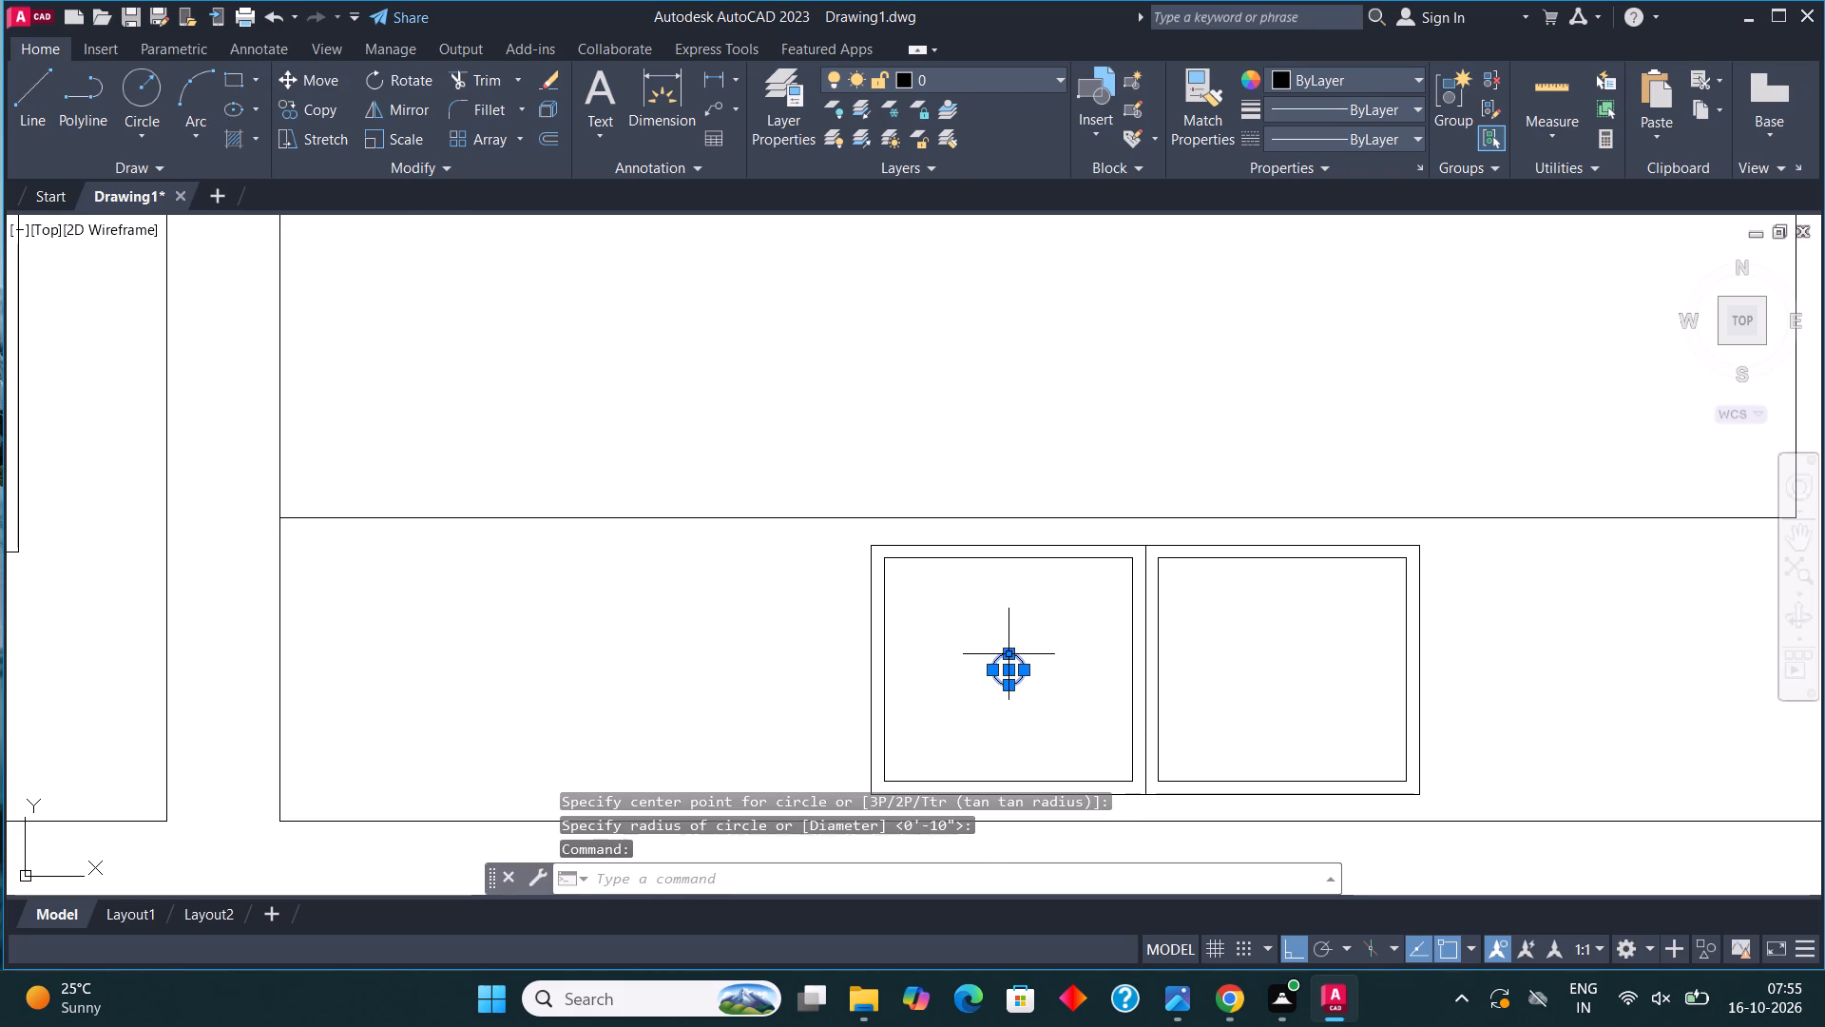
pyautogui.click(318, 107)
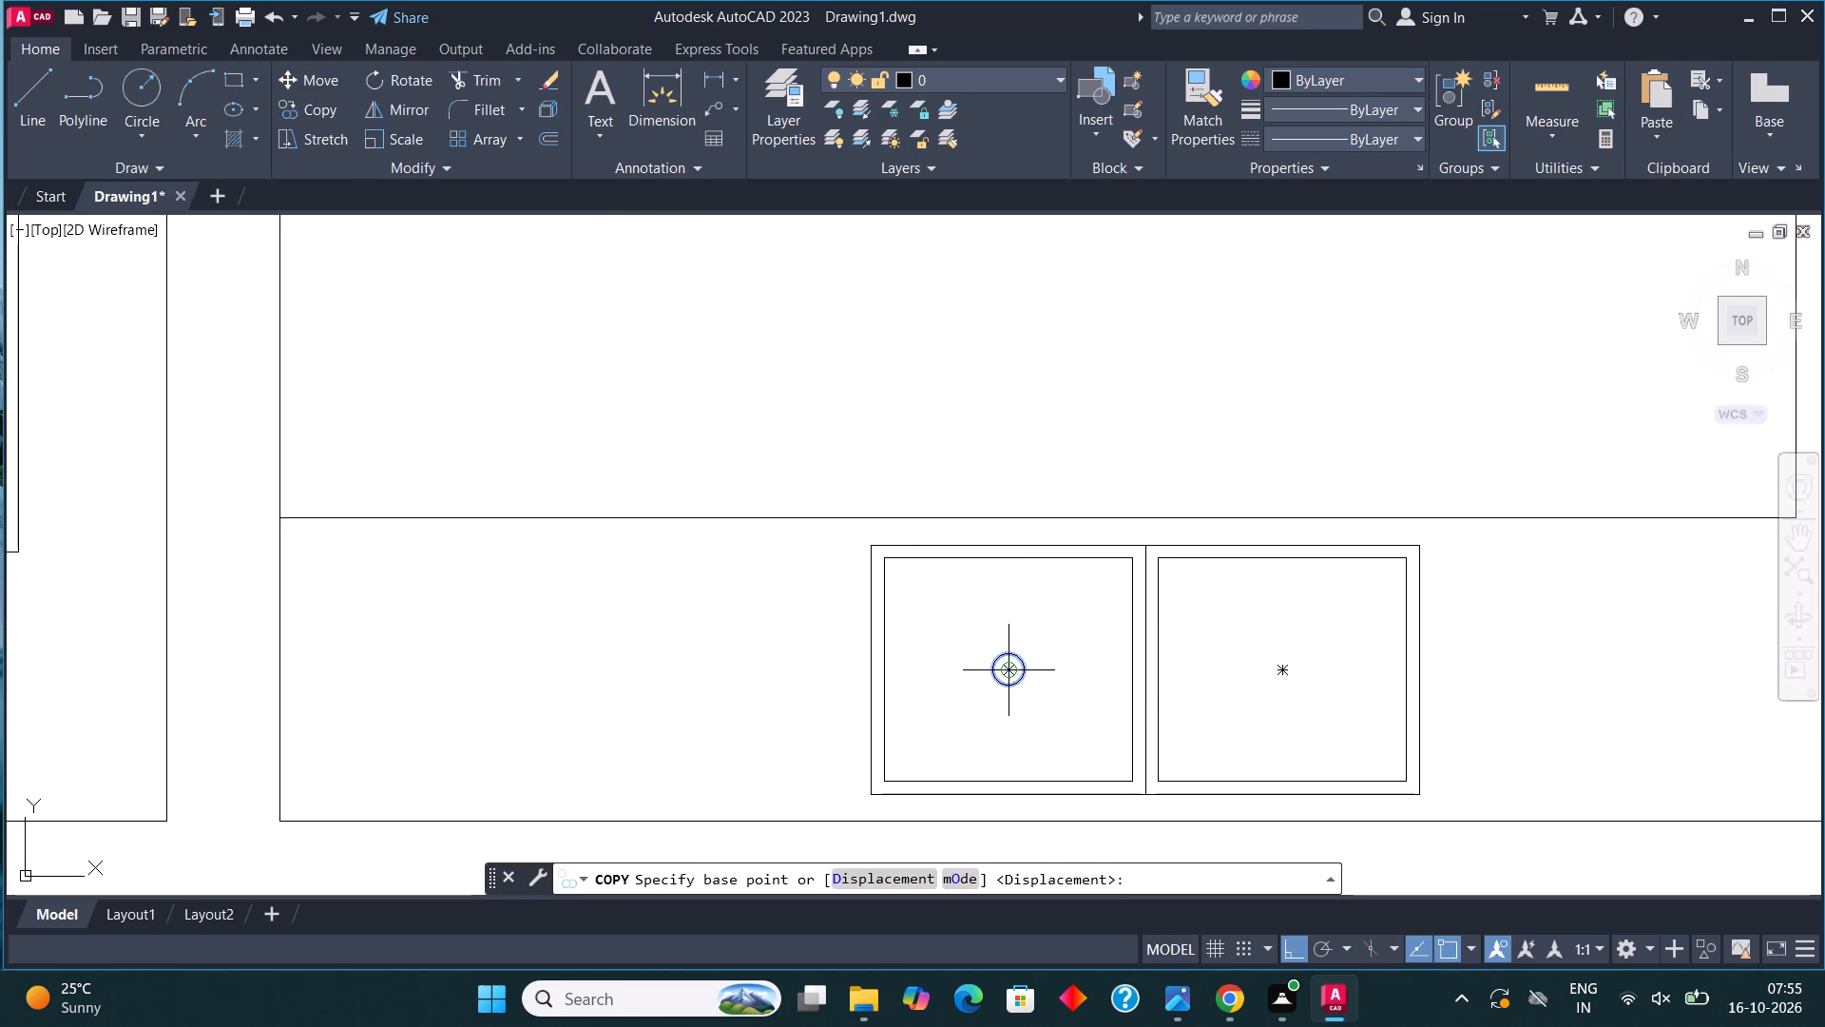
pyautogui.click(1014, 673)
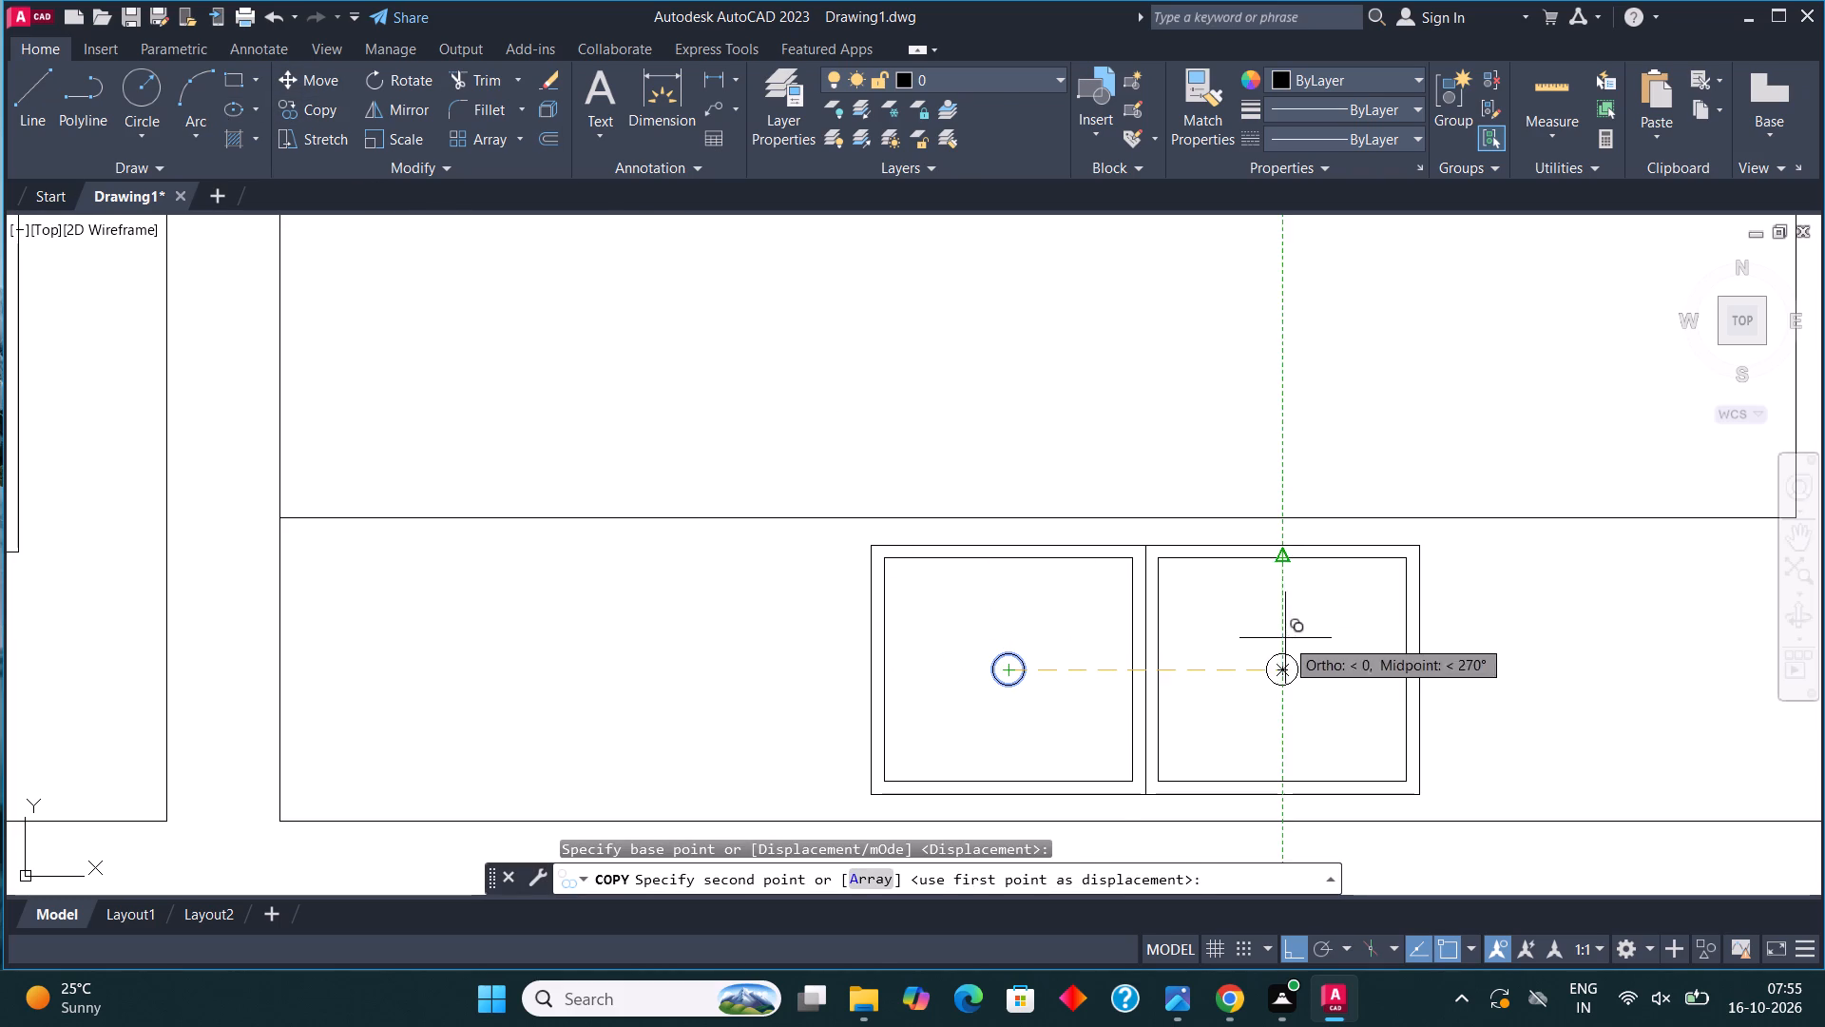
pyautogui.click(1282, 670)
pyautogui.press('Escape')
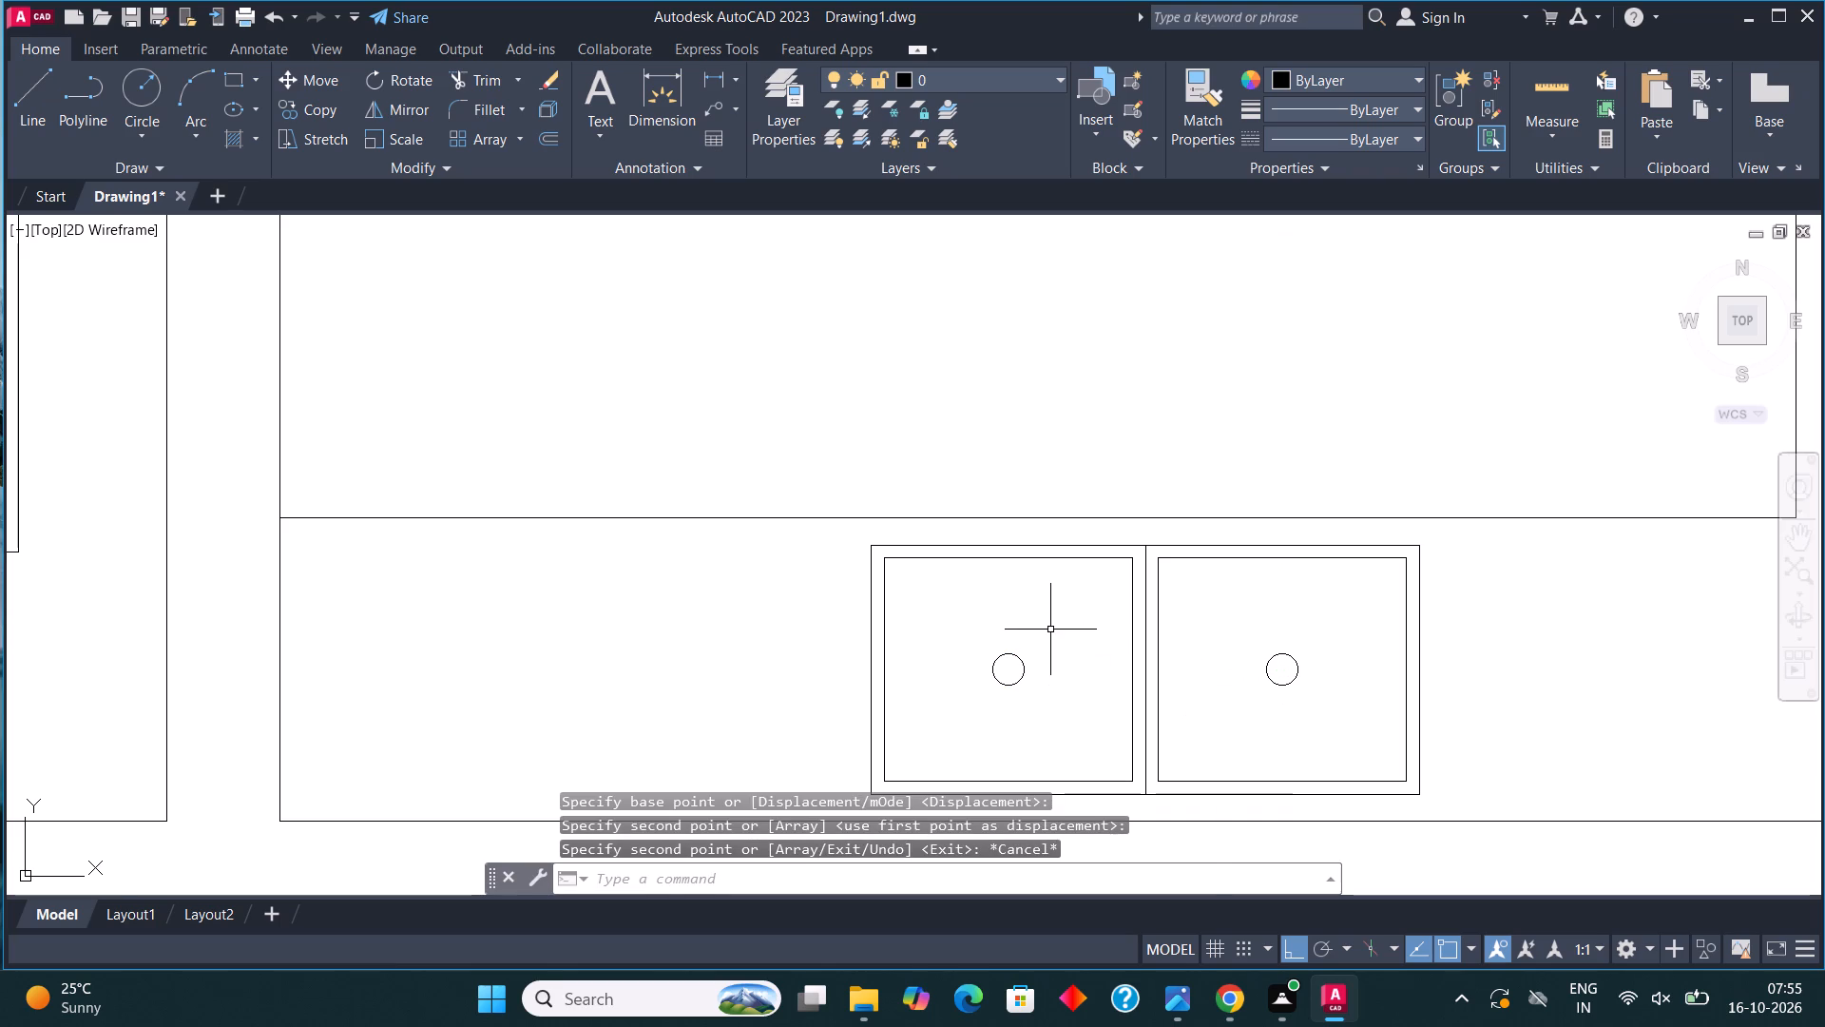
# Draw a rectangle spanning the full width of the east counter, alongside the northern part of the window.
pyautogui.scroll(-1, 1050, 630)
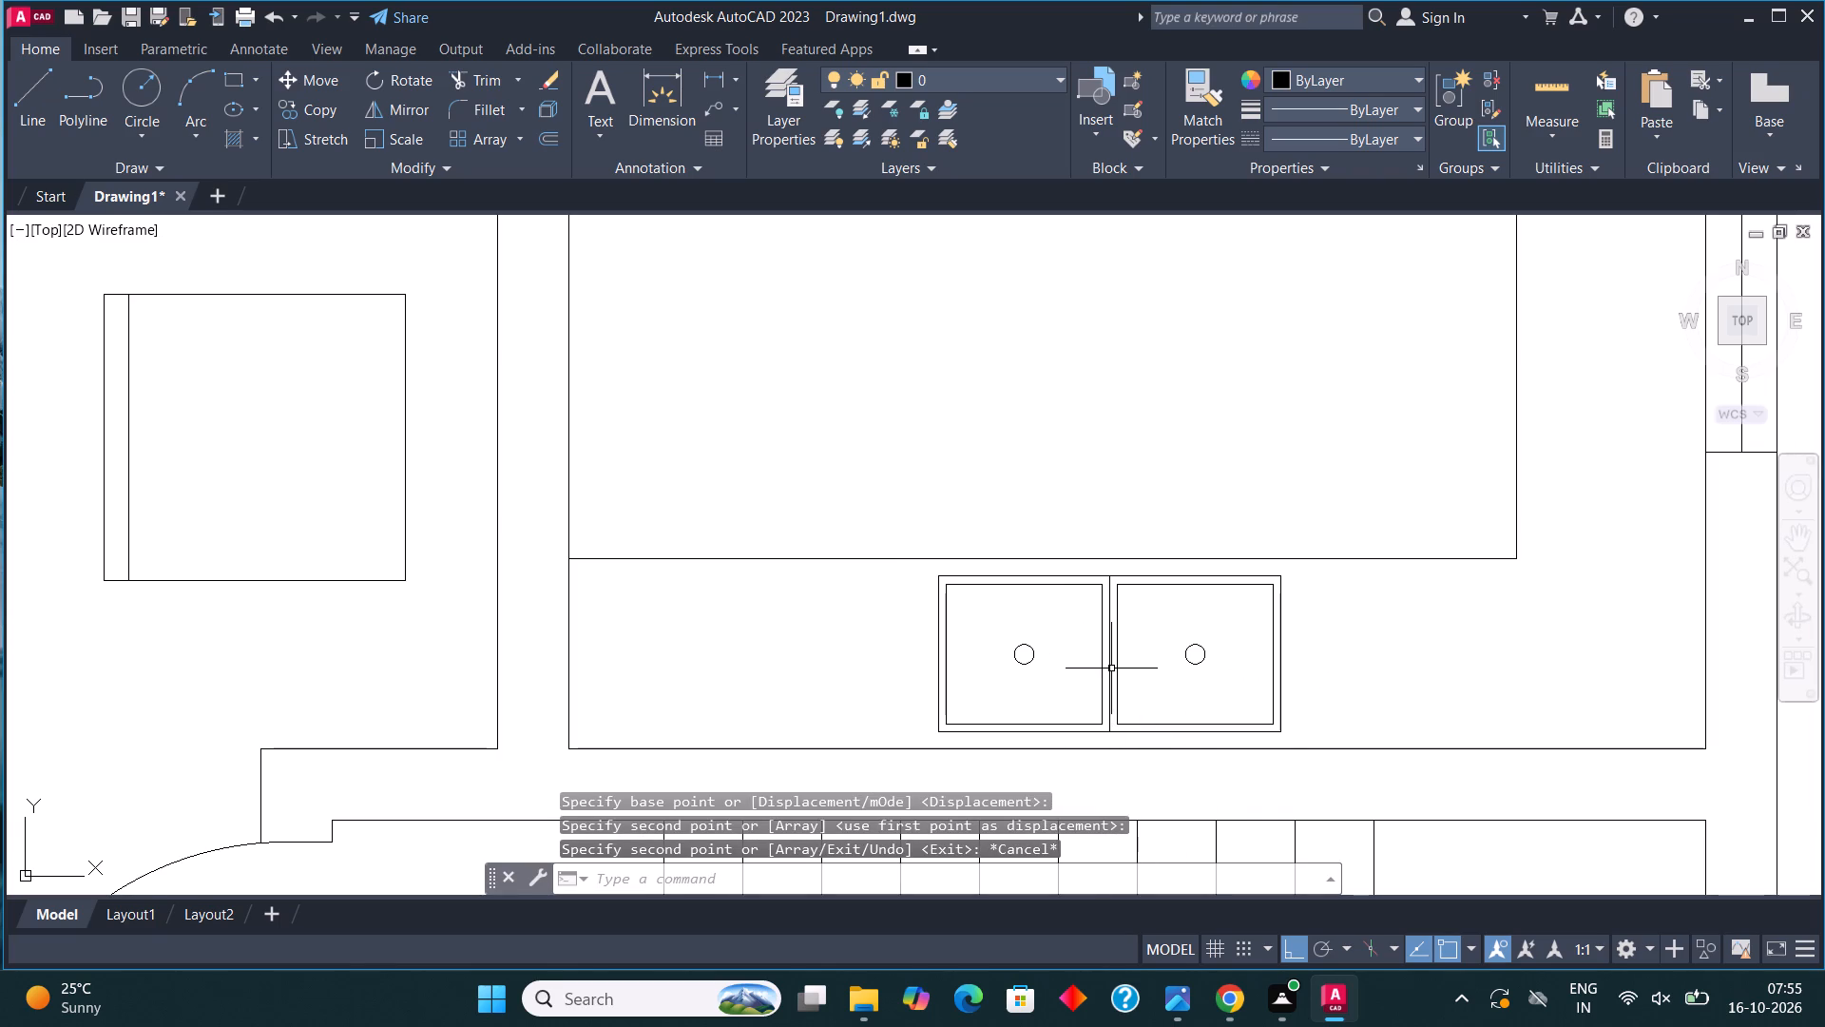
pyautogui.scroll(-2, 1111, 669)
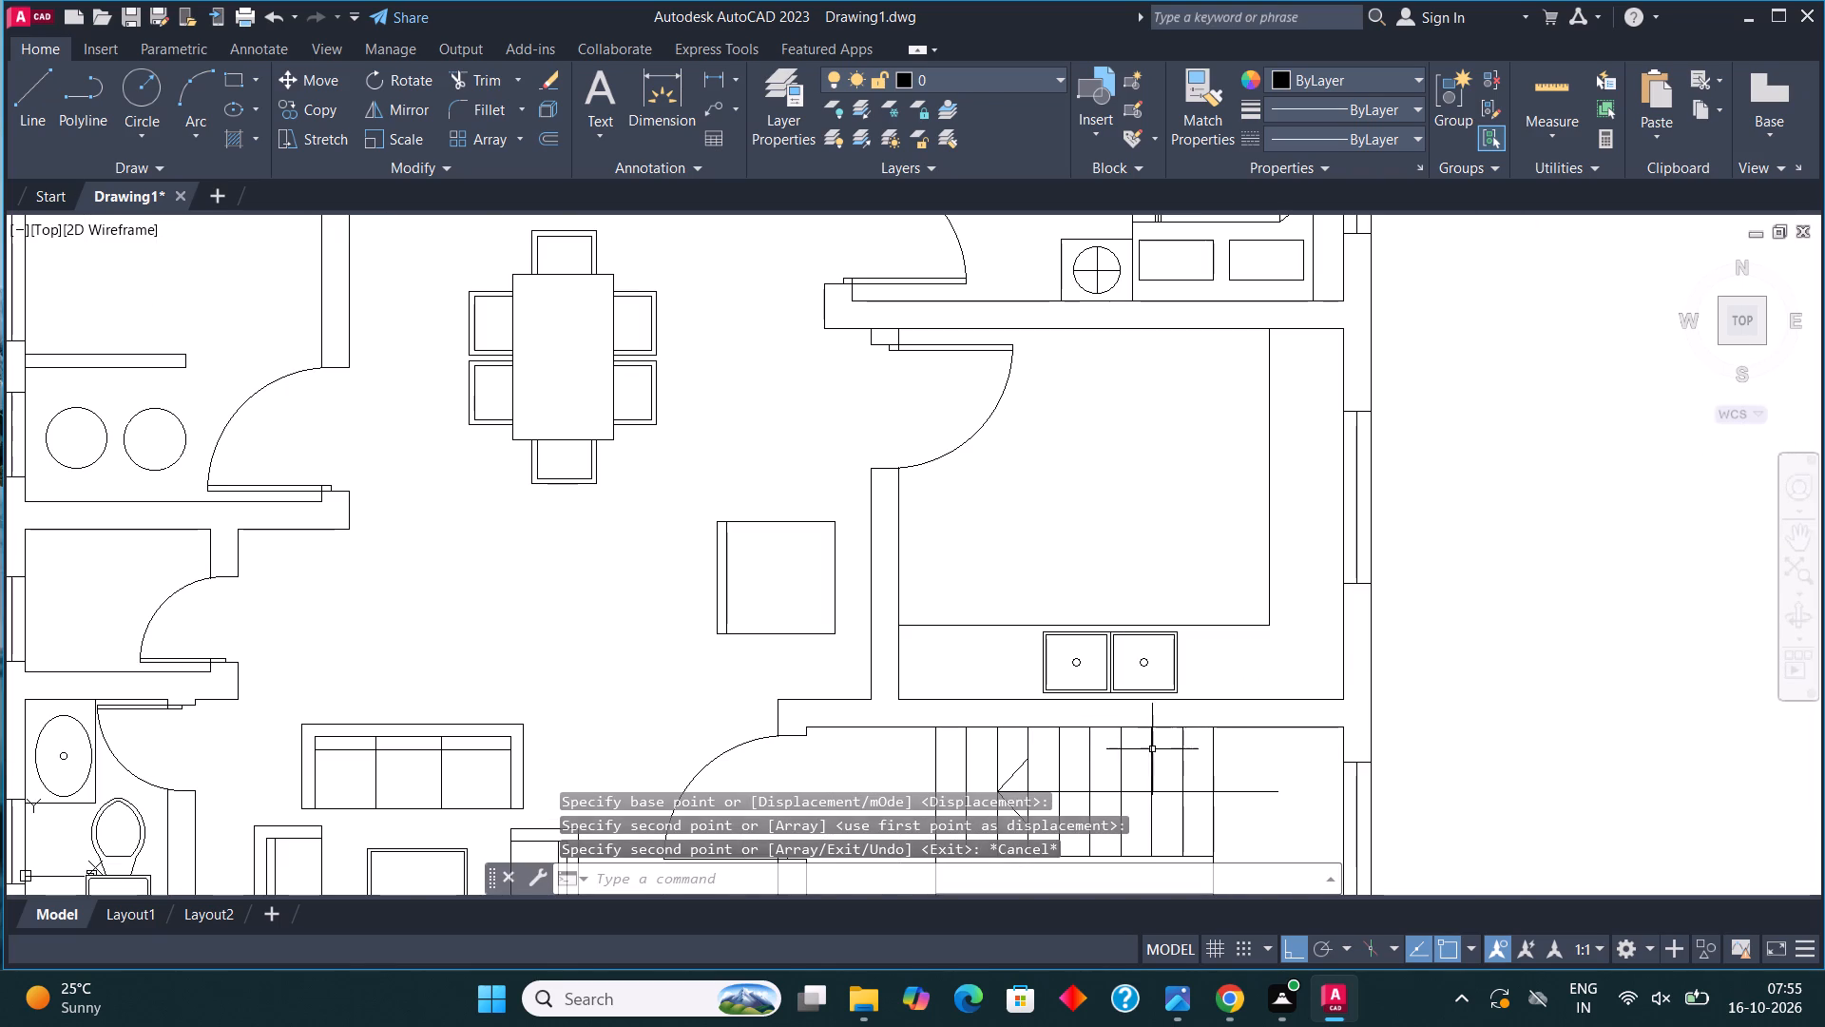
pyautogui.moveTo(1289, 636); pyautogui.dragTo(1137, 658, button='middle')
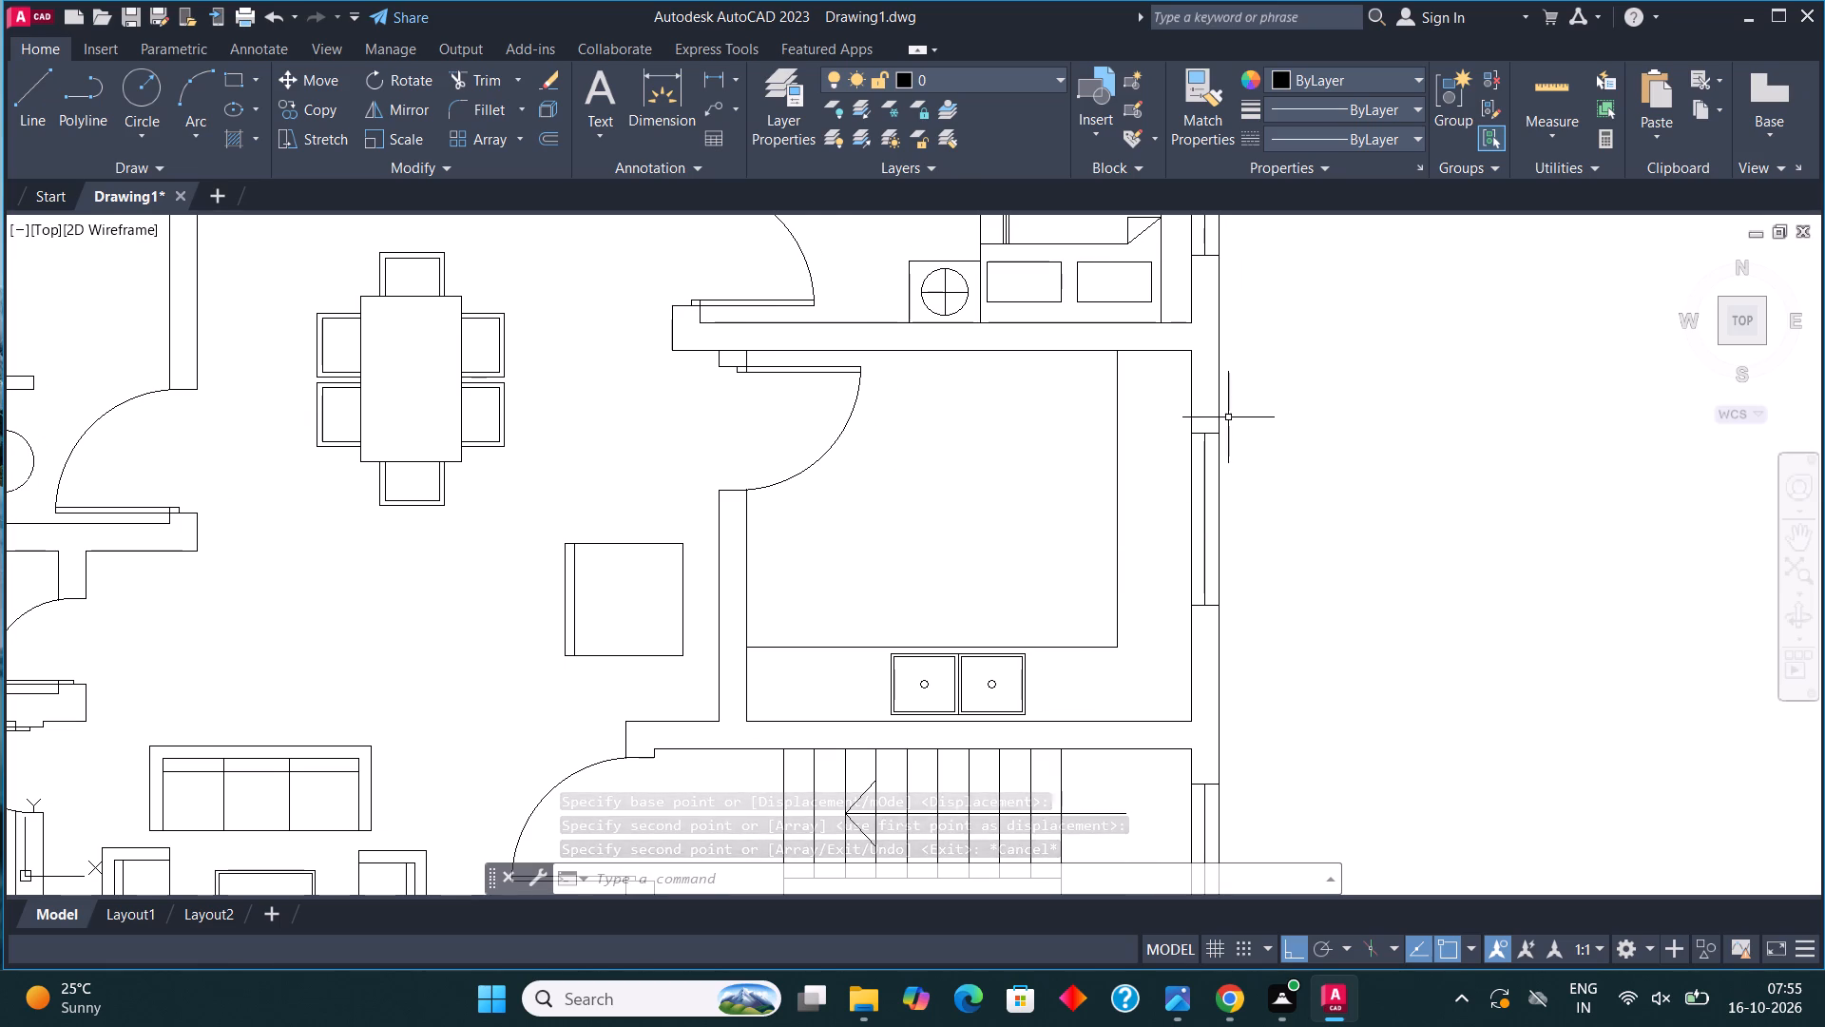
pyautogui.scroll(2, 1236, 425)
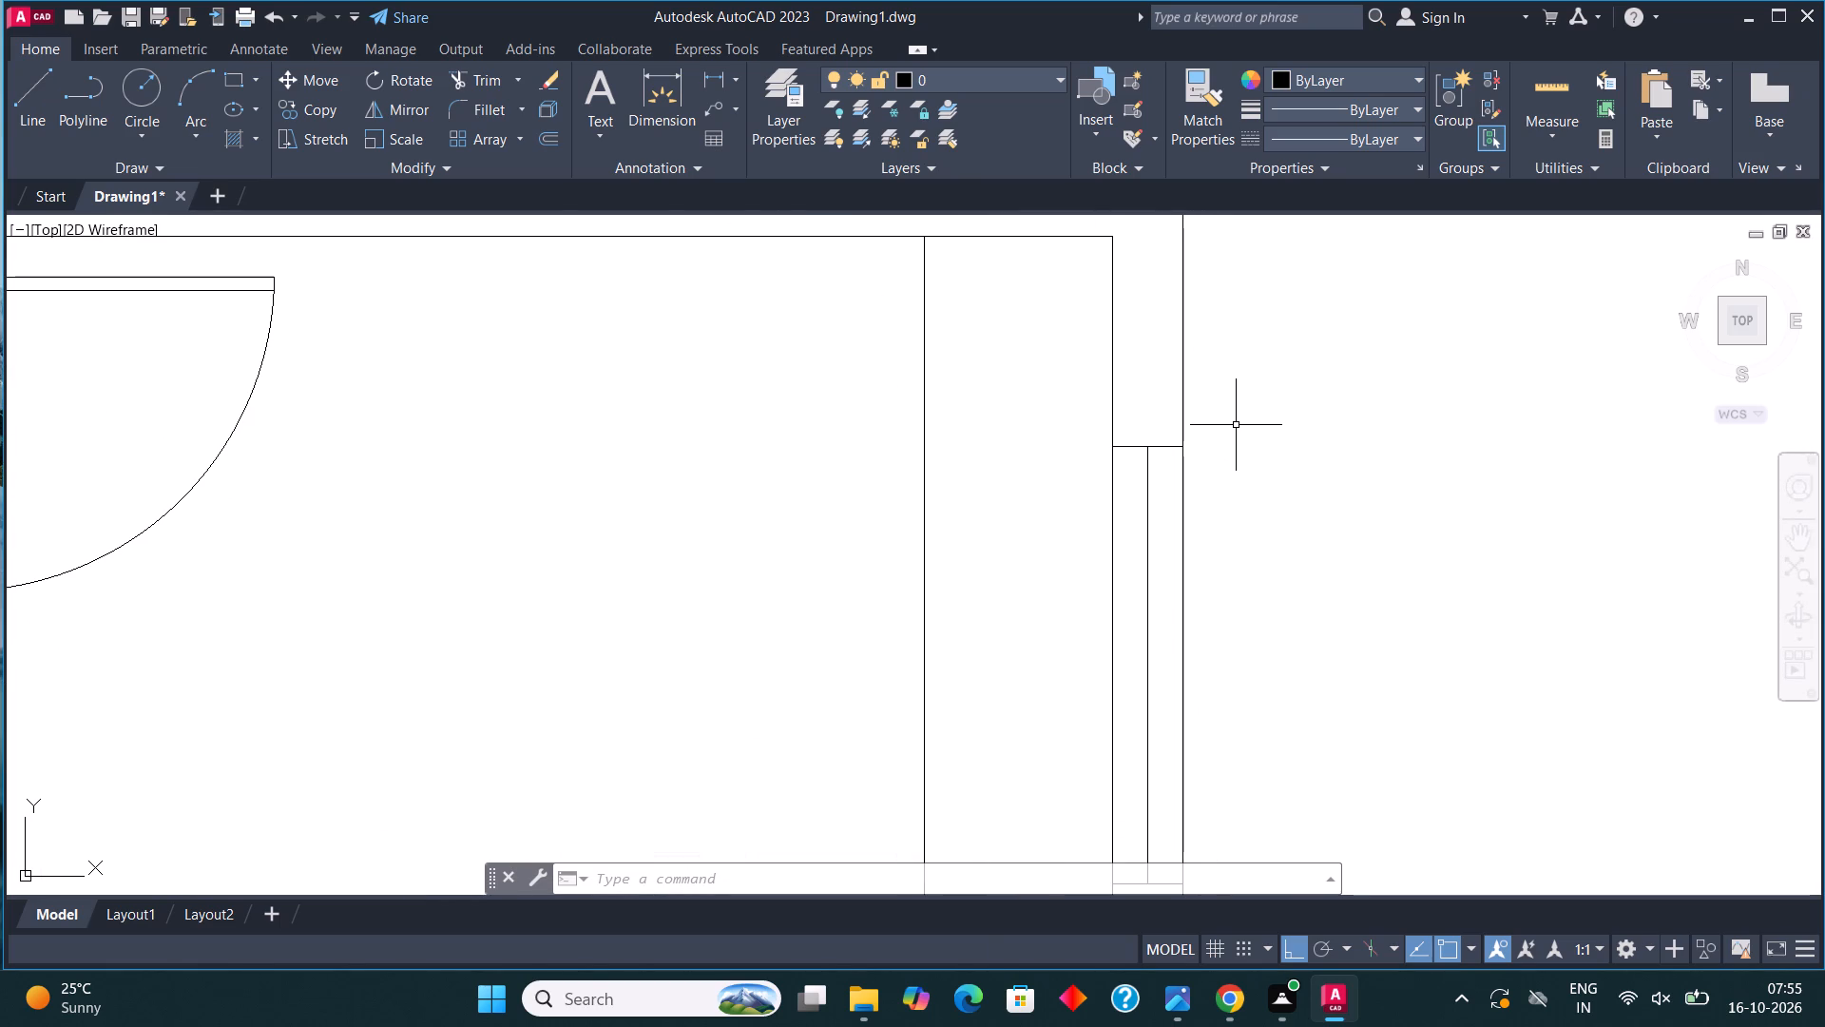
pyautogui.click(231, 73)
pyautogui.scroll(-2, 1120, 549)
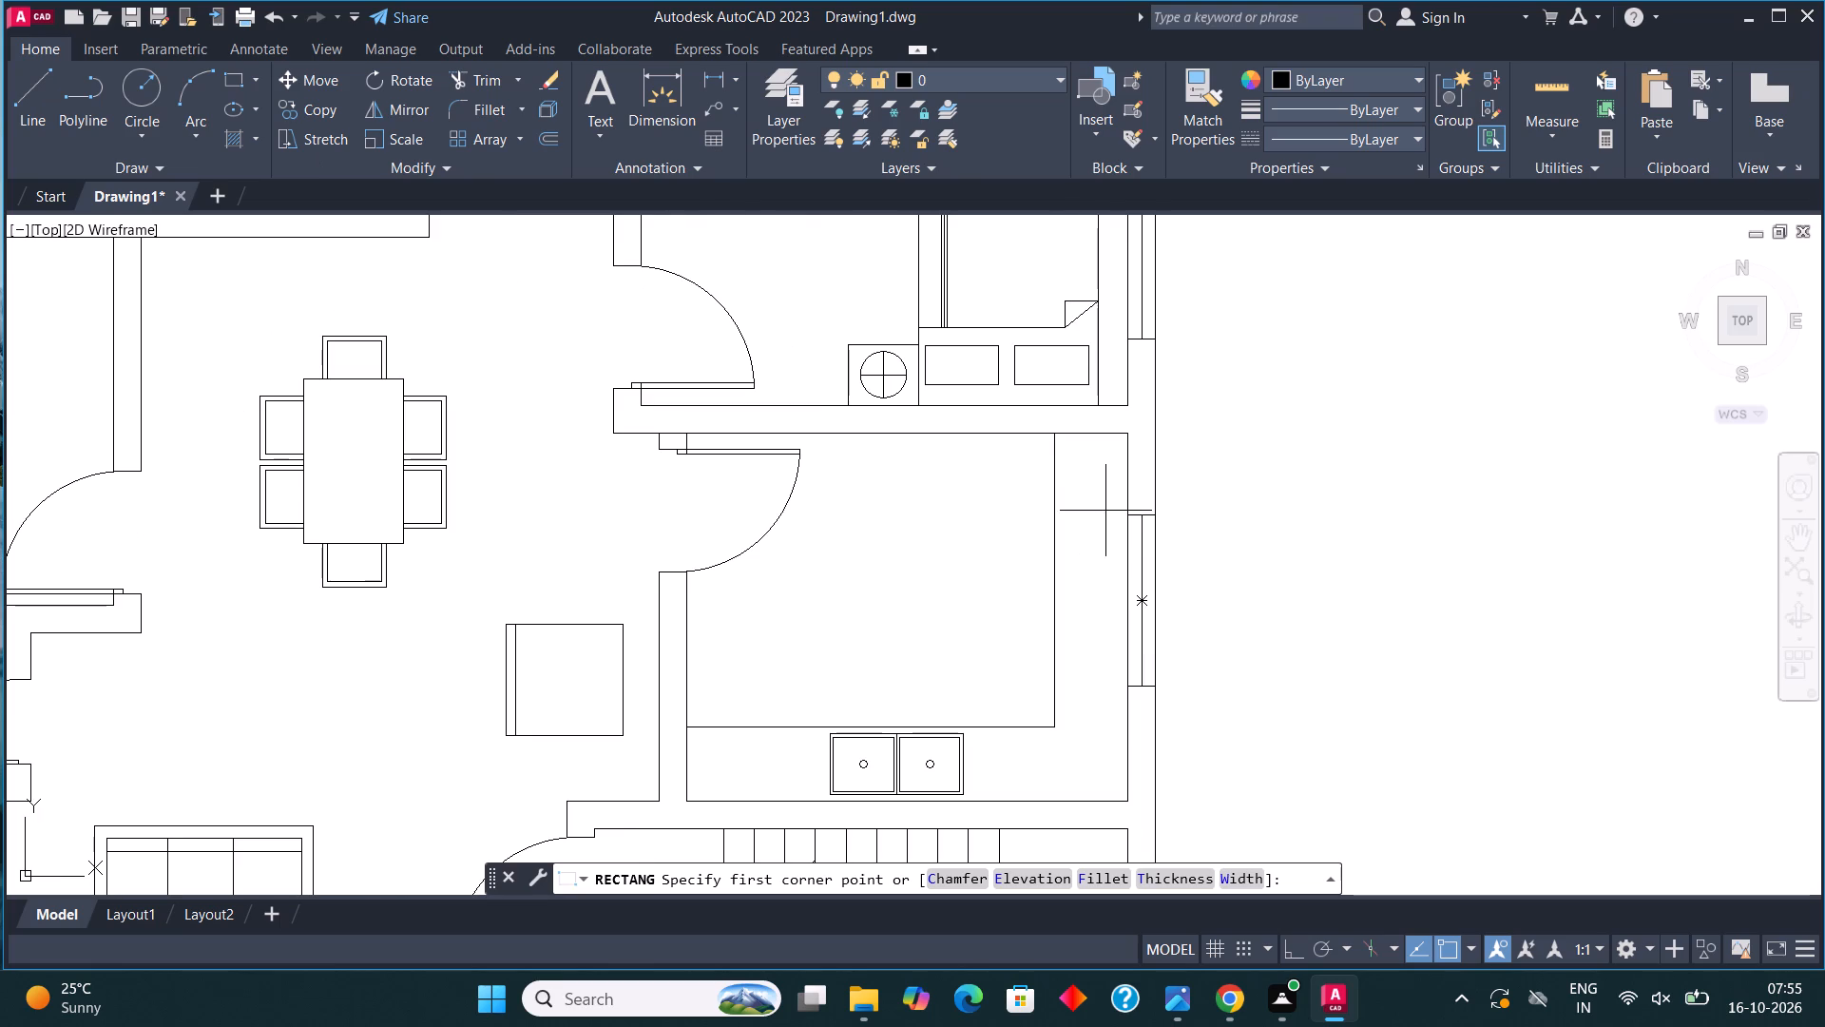
pyautogui.scroll(2, 1131, 488)
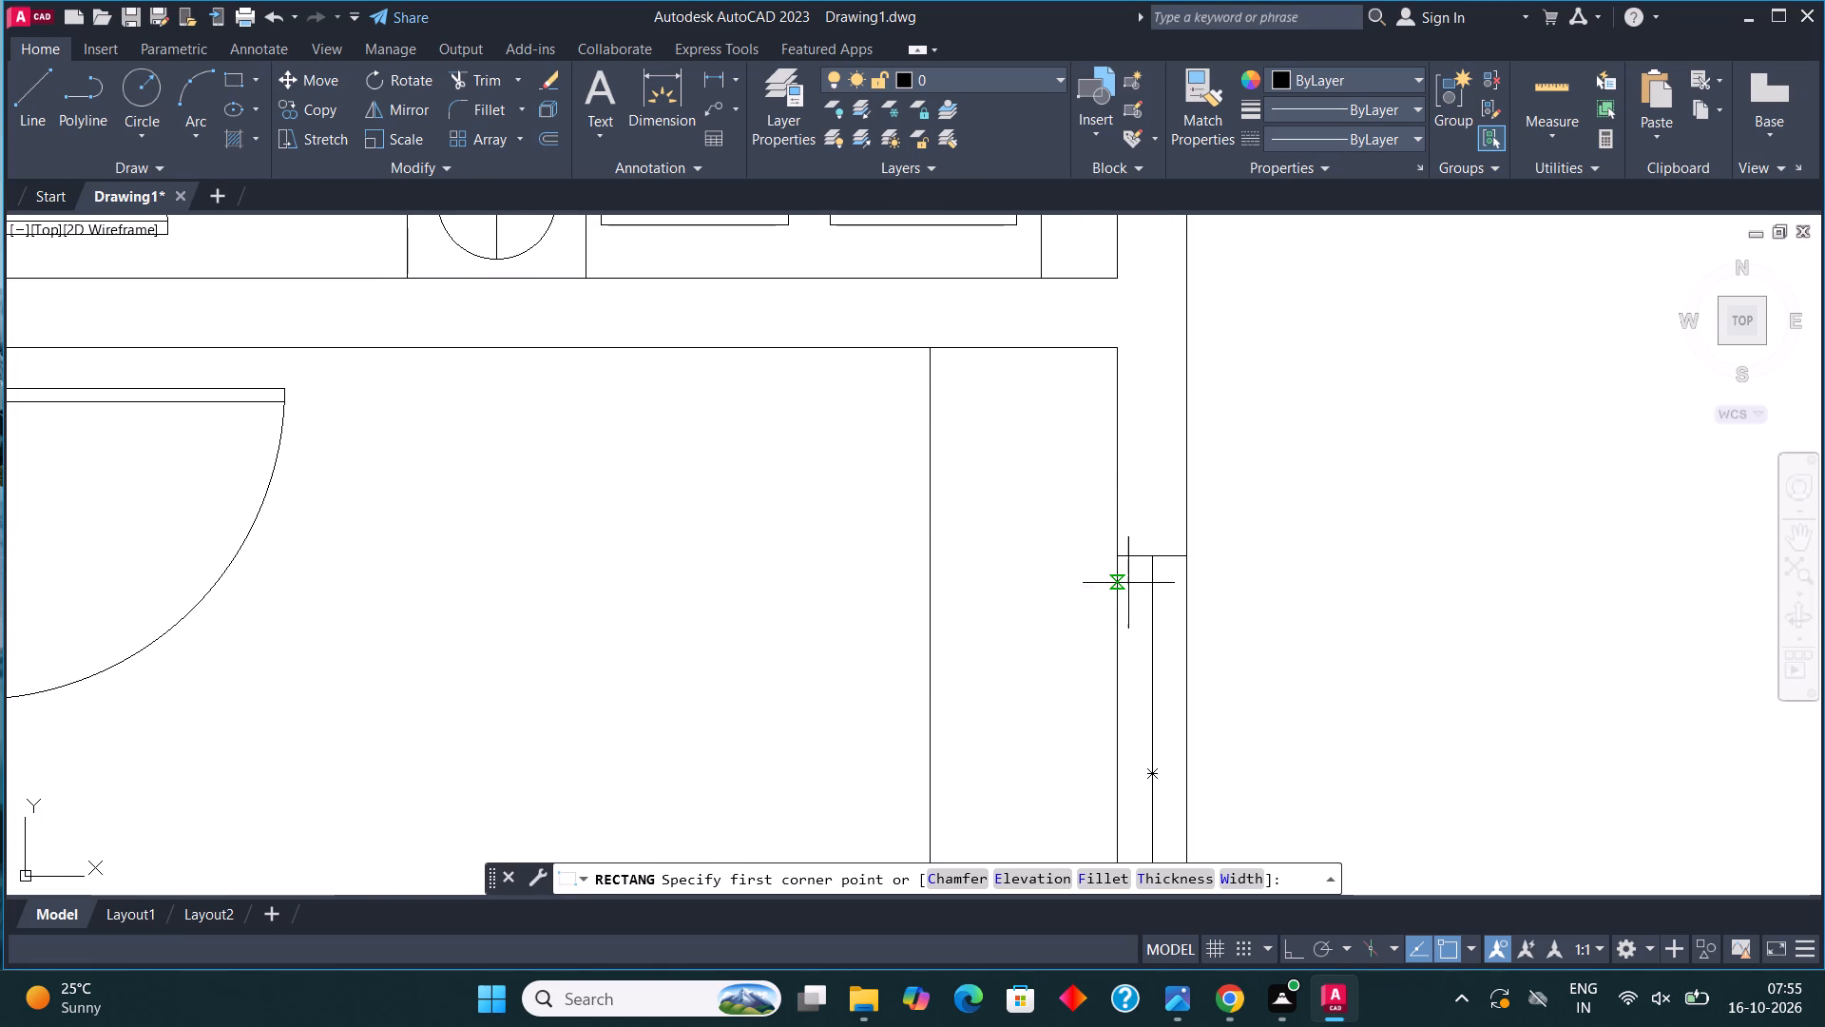
pyautogui.click(1121, 578)
pyautogui.scroll(-1, 1107, 638)
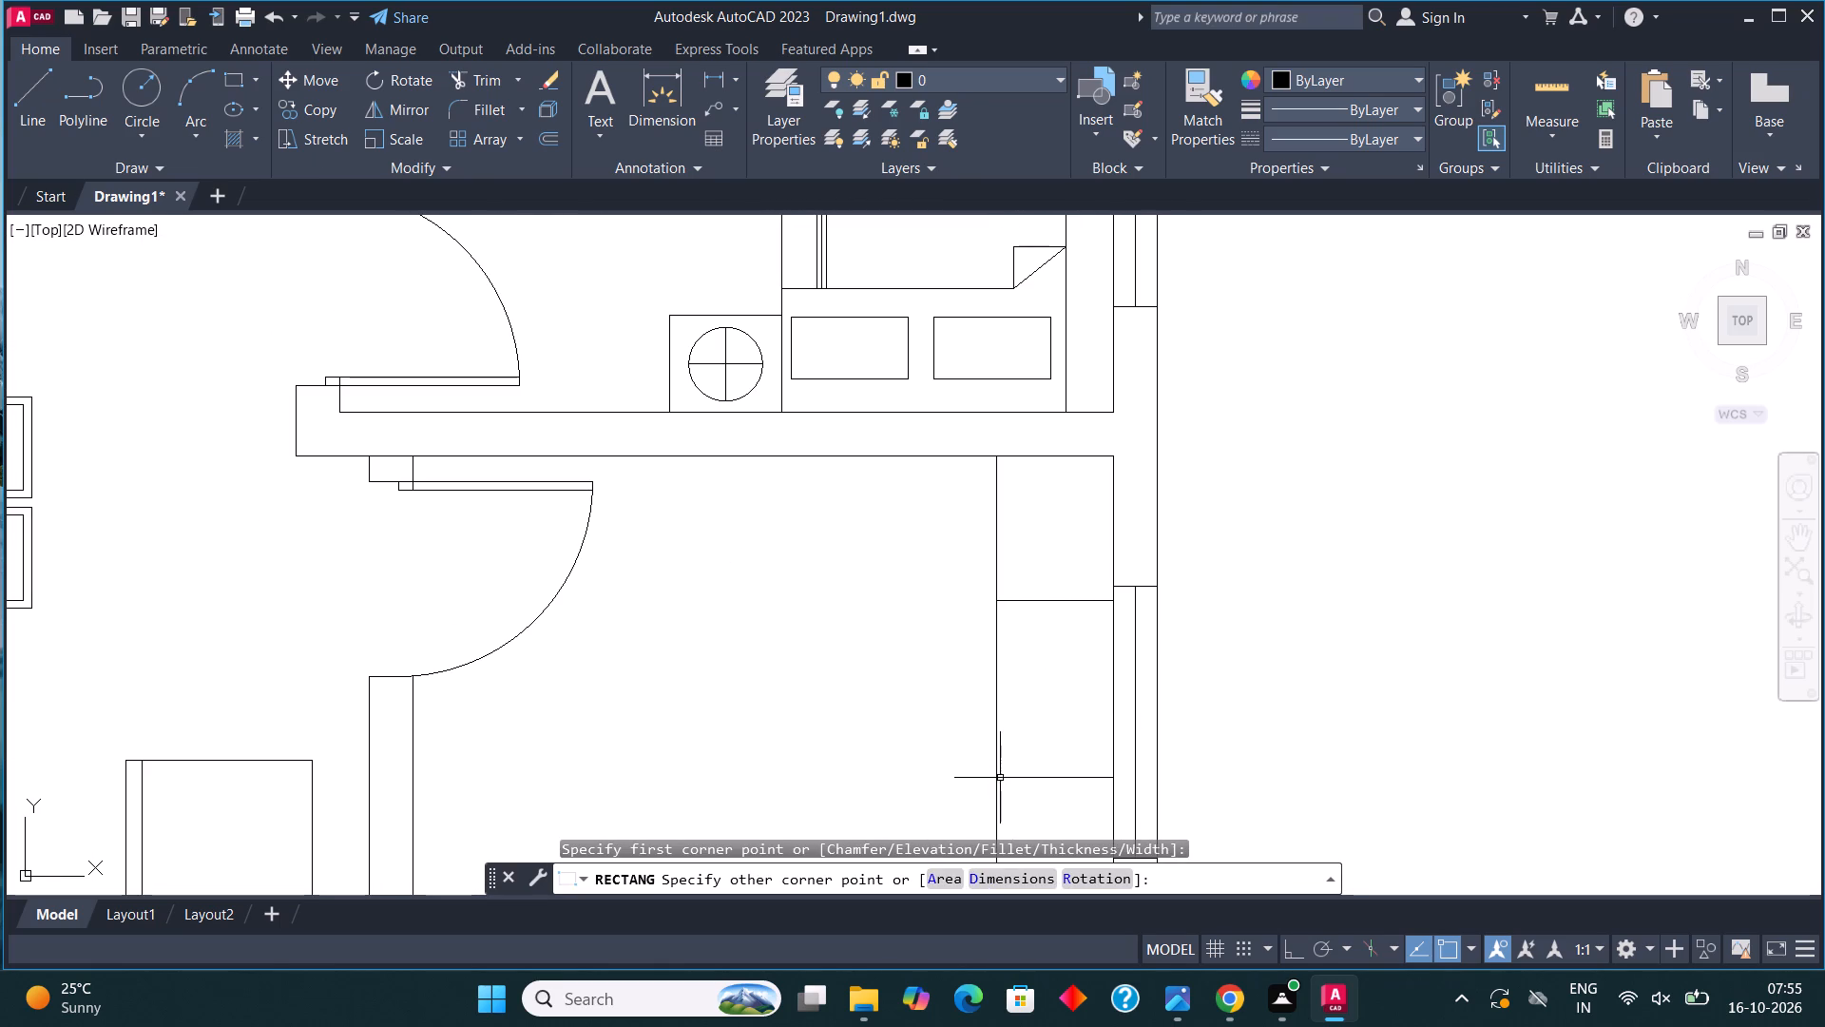
pyautogui.click(1000, 778)
pyautogui.moveTo(1085, 548); pyautogui.dragTo(1023, 445, button='middle')
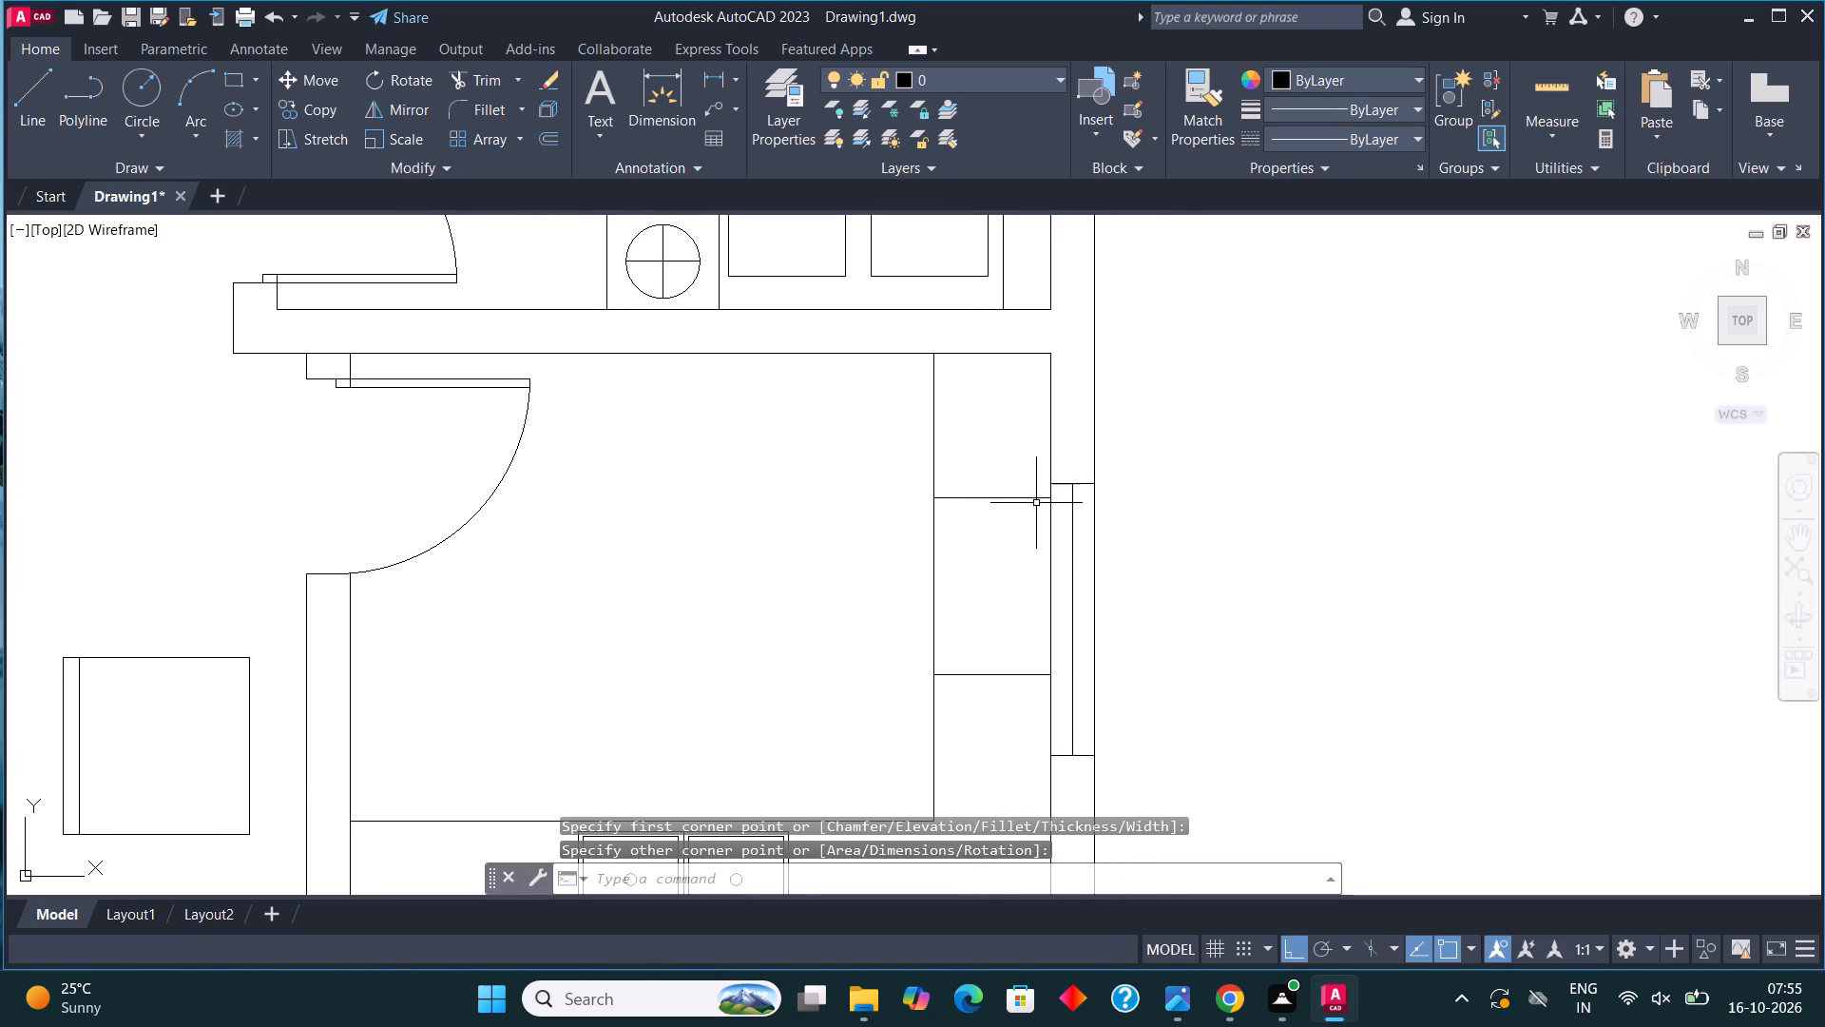
# Draw two full-height lines just inside the west edge of the east counter's appliance rectangle, parallel to that edge.
pyautogui.scroll(1, 935, 634)
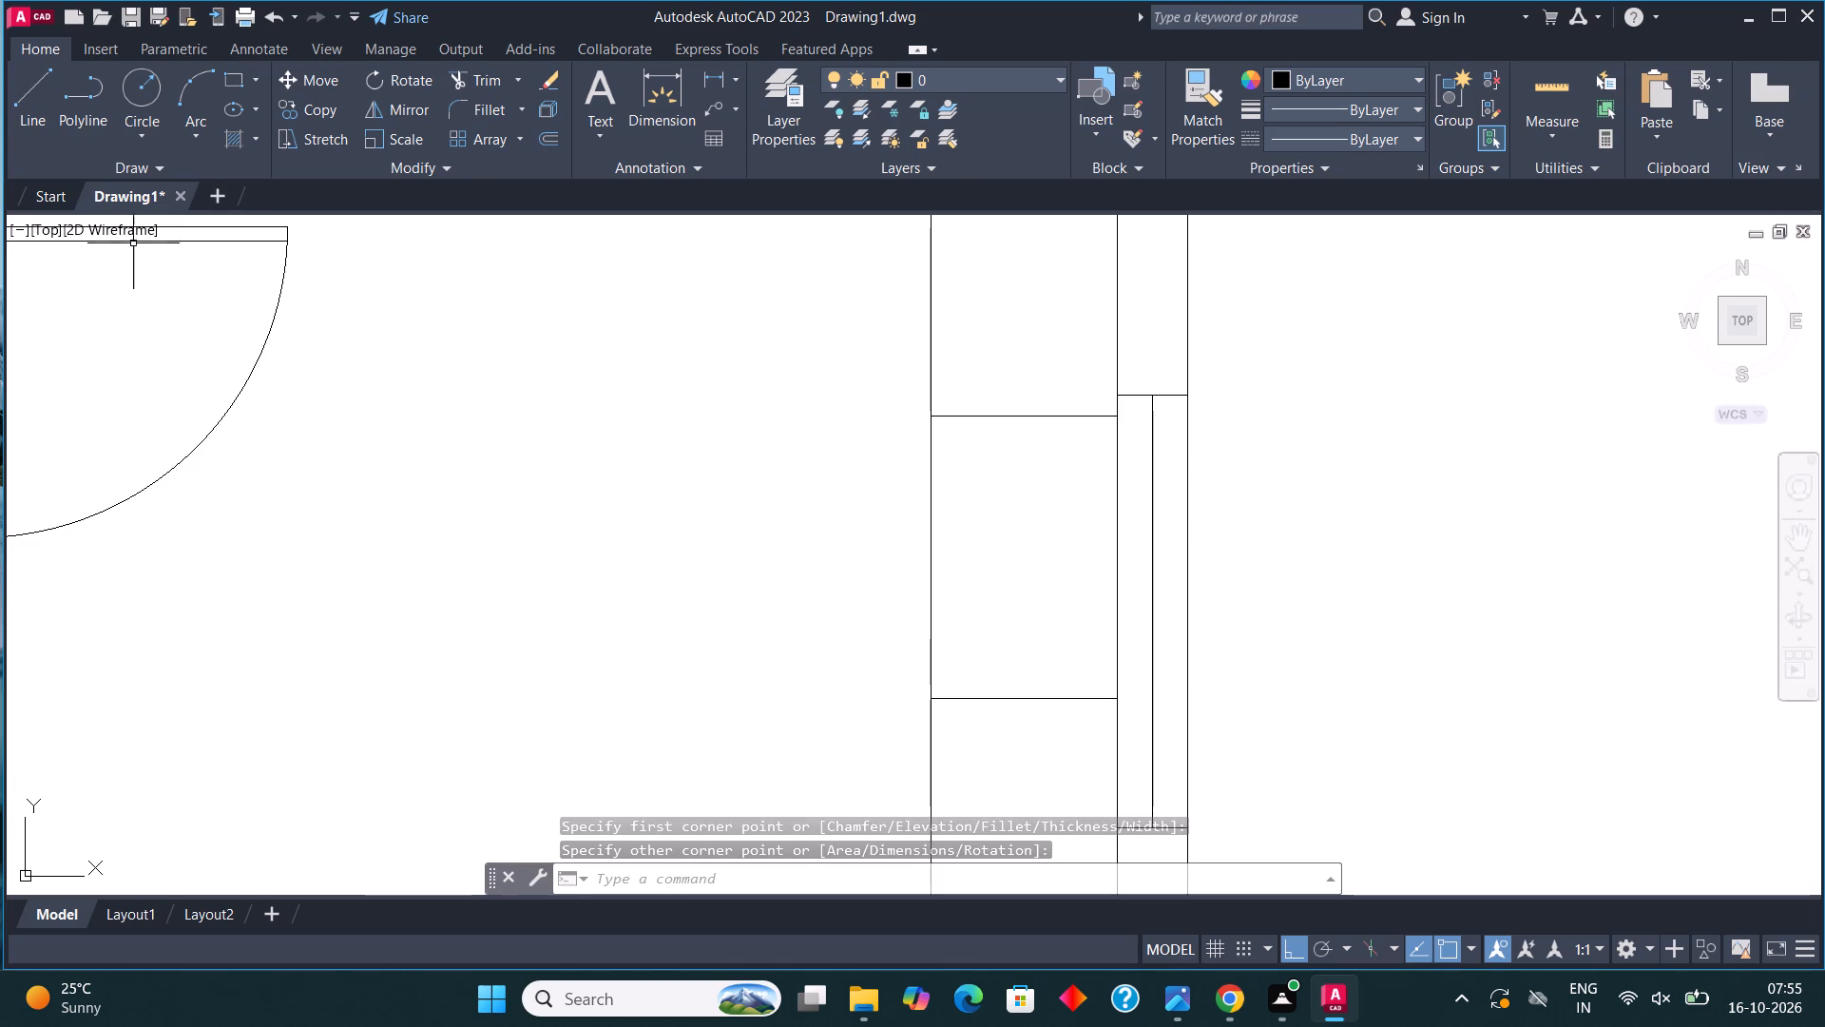
pyautogui.click(30, 84)
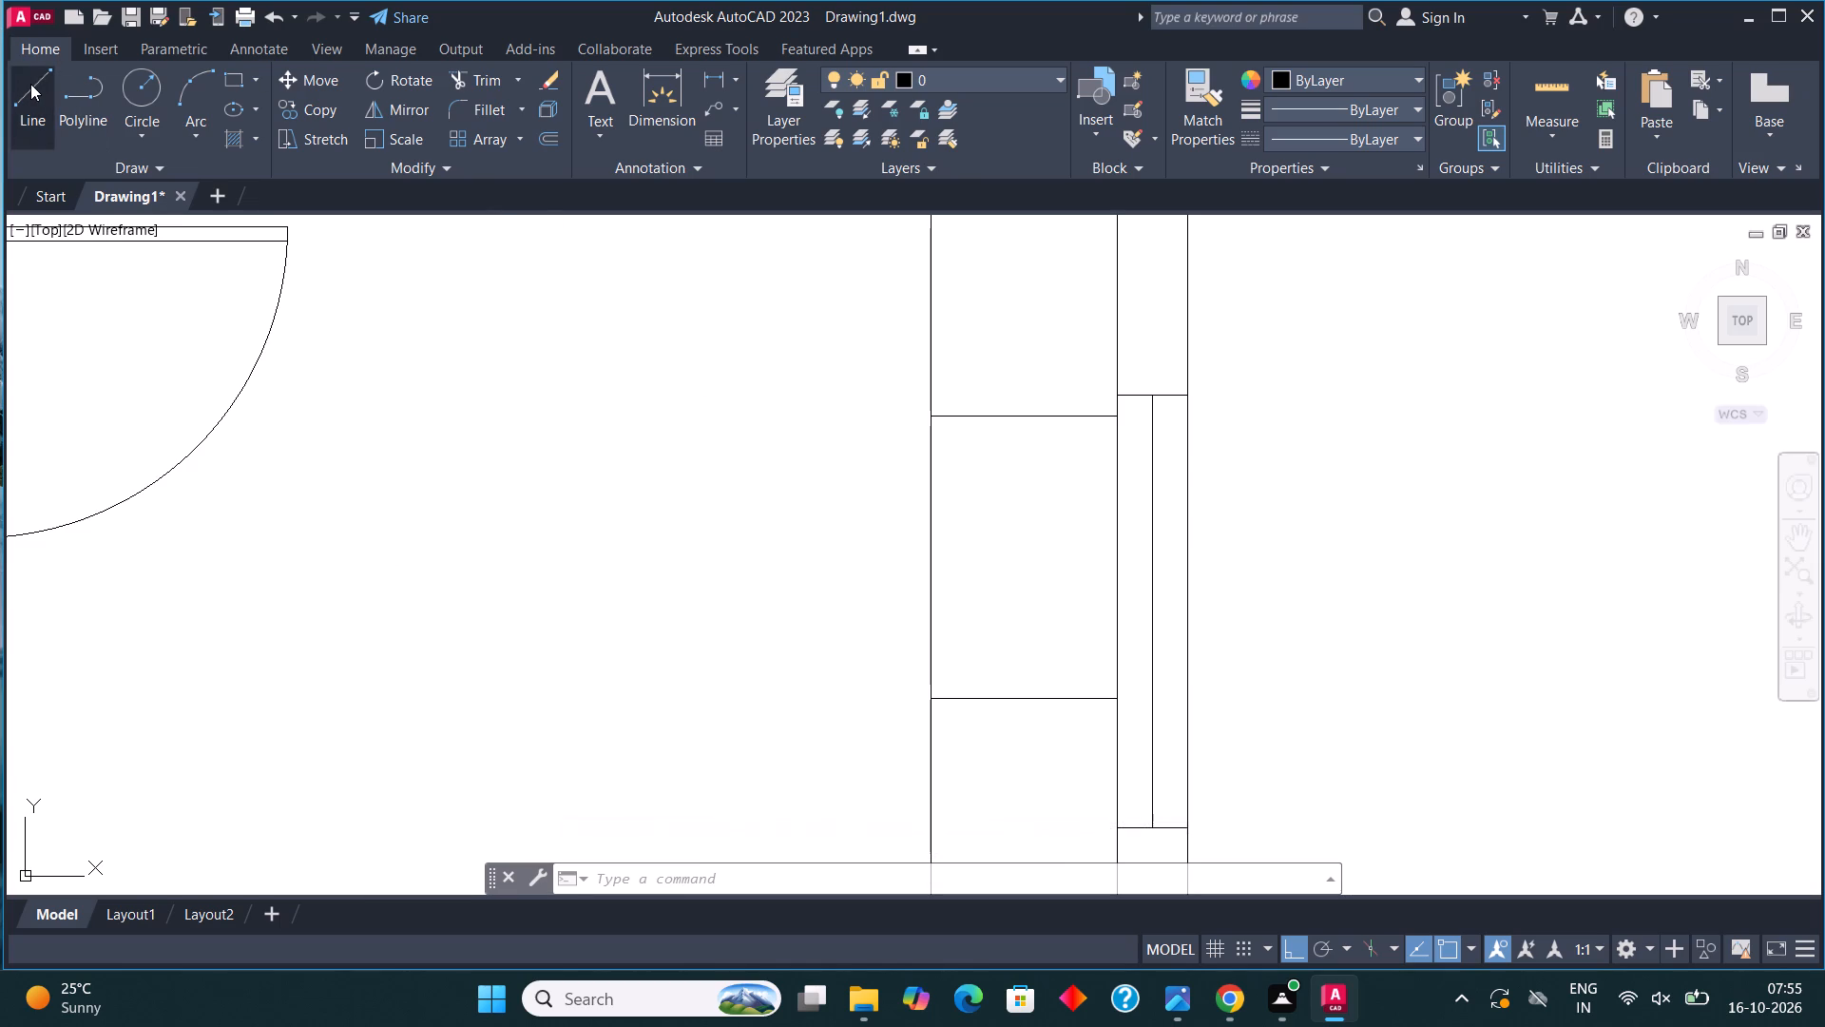
pyautogui.click(960, 698)
pyautogui.click(963, 417)
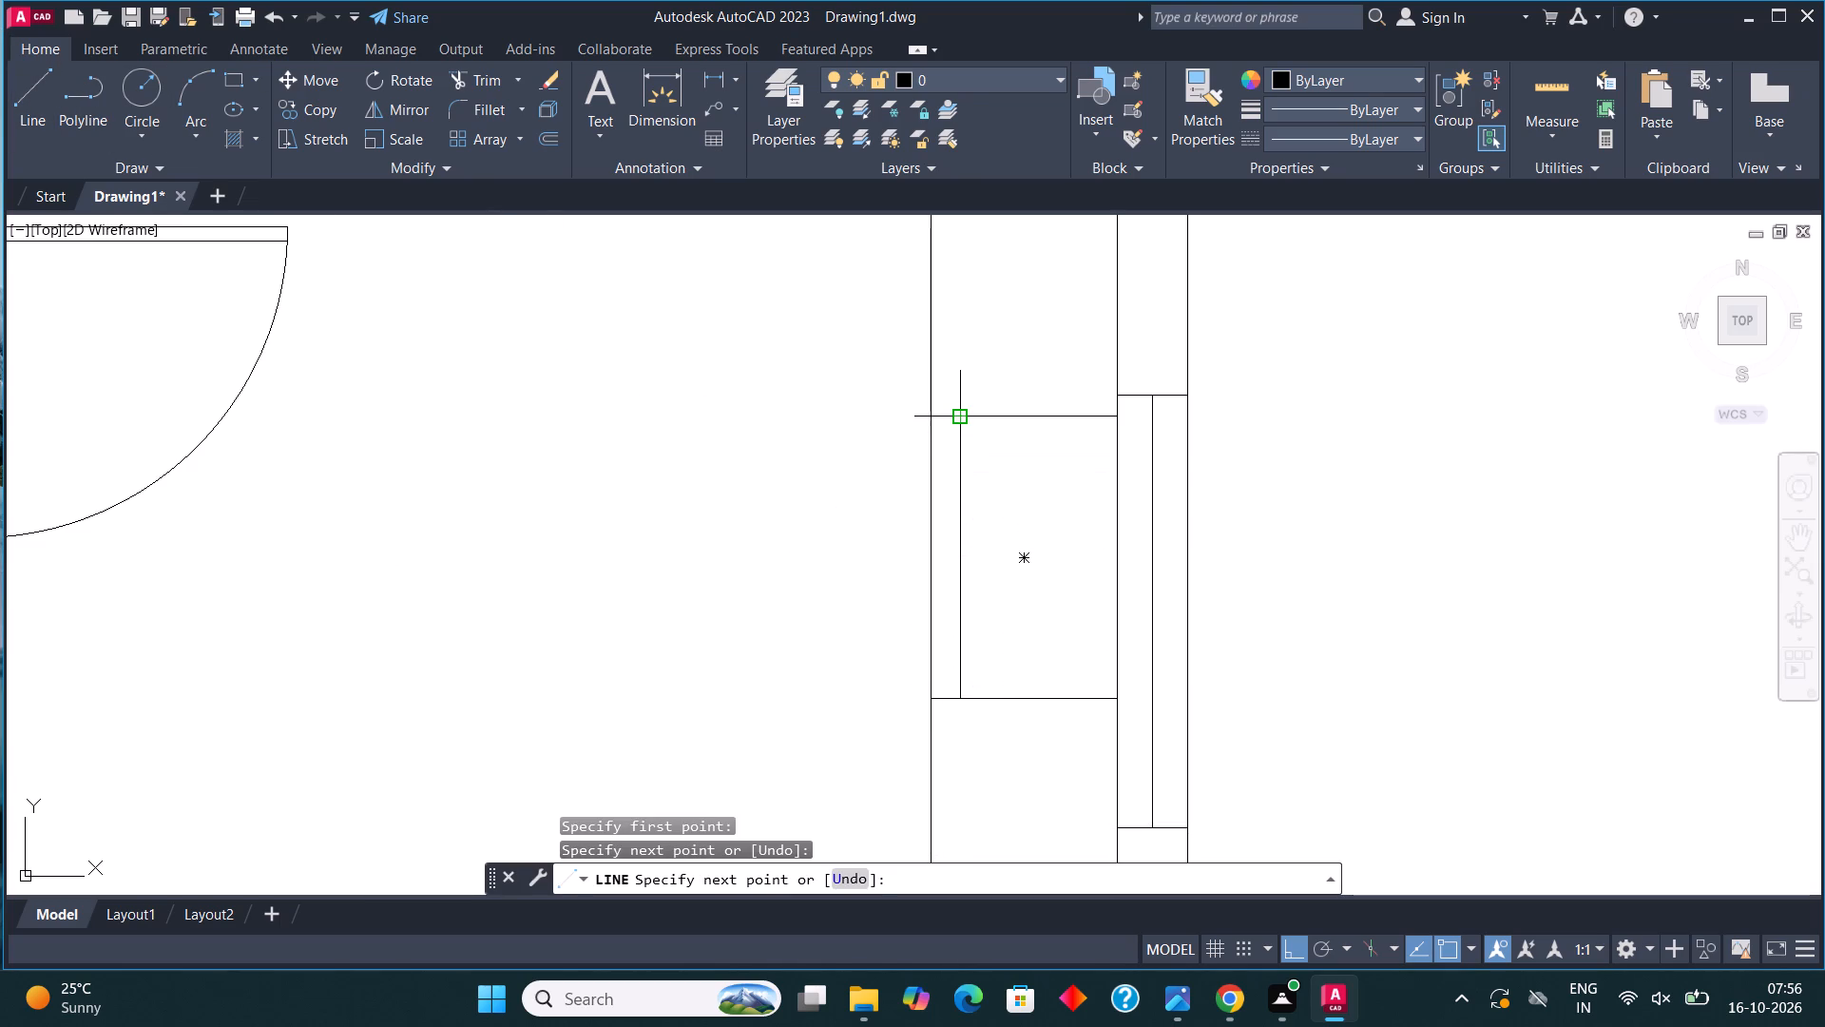
pyautogui.press('Escape')
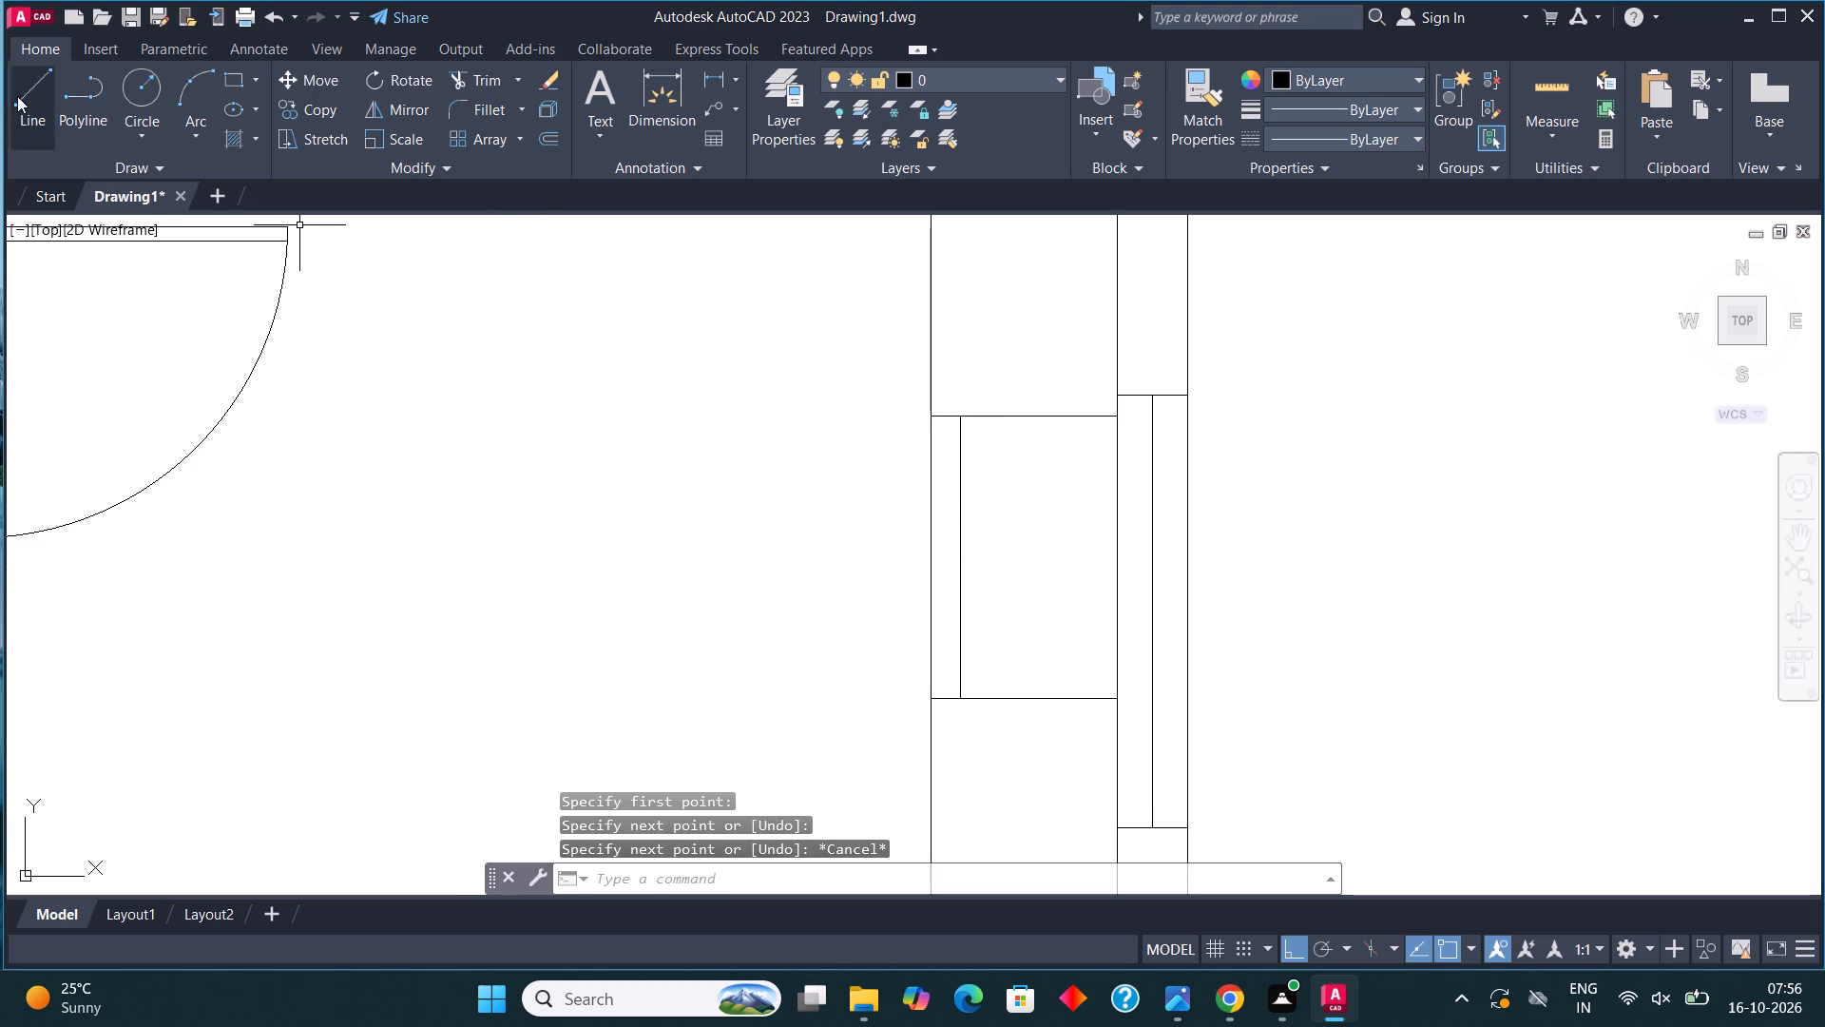
pyautogui.click(17, 96)
pyautogui.click(944, 689)
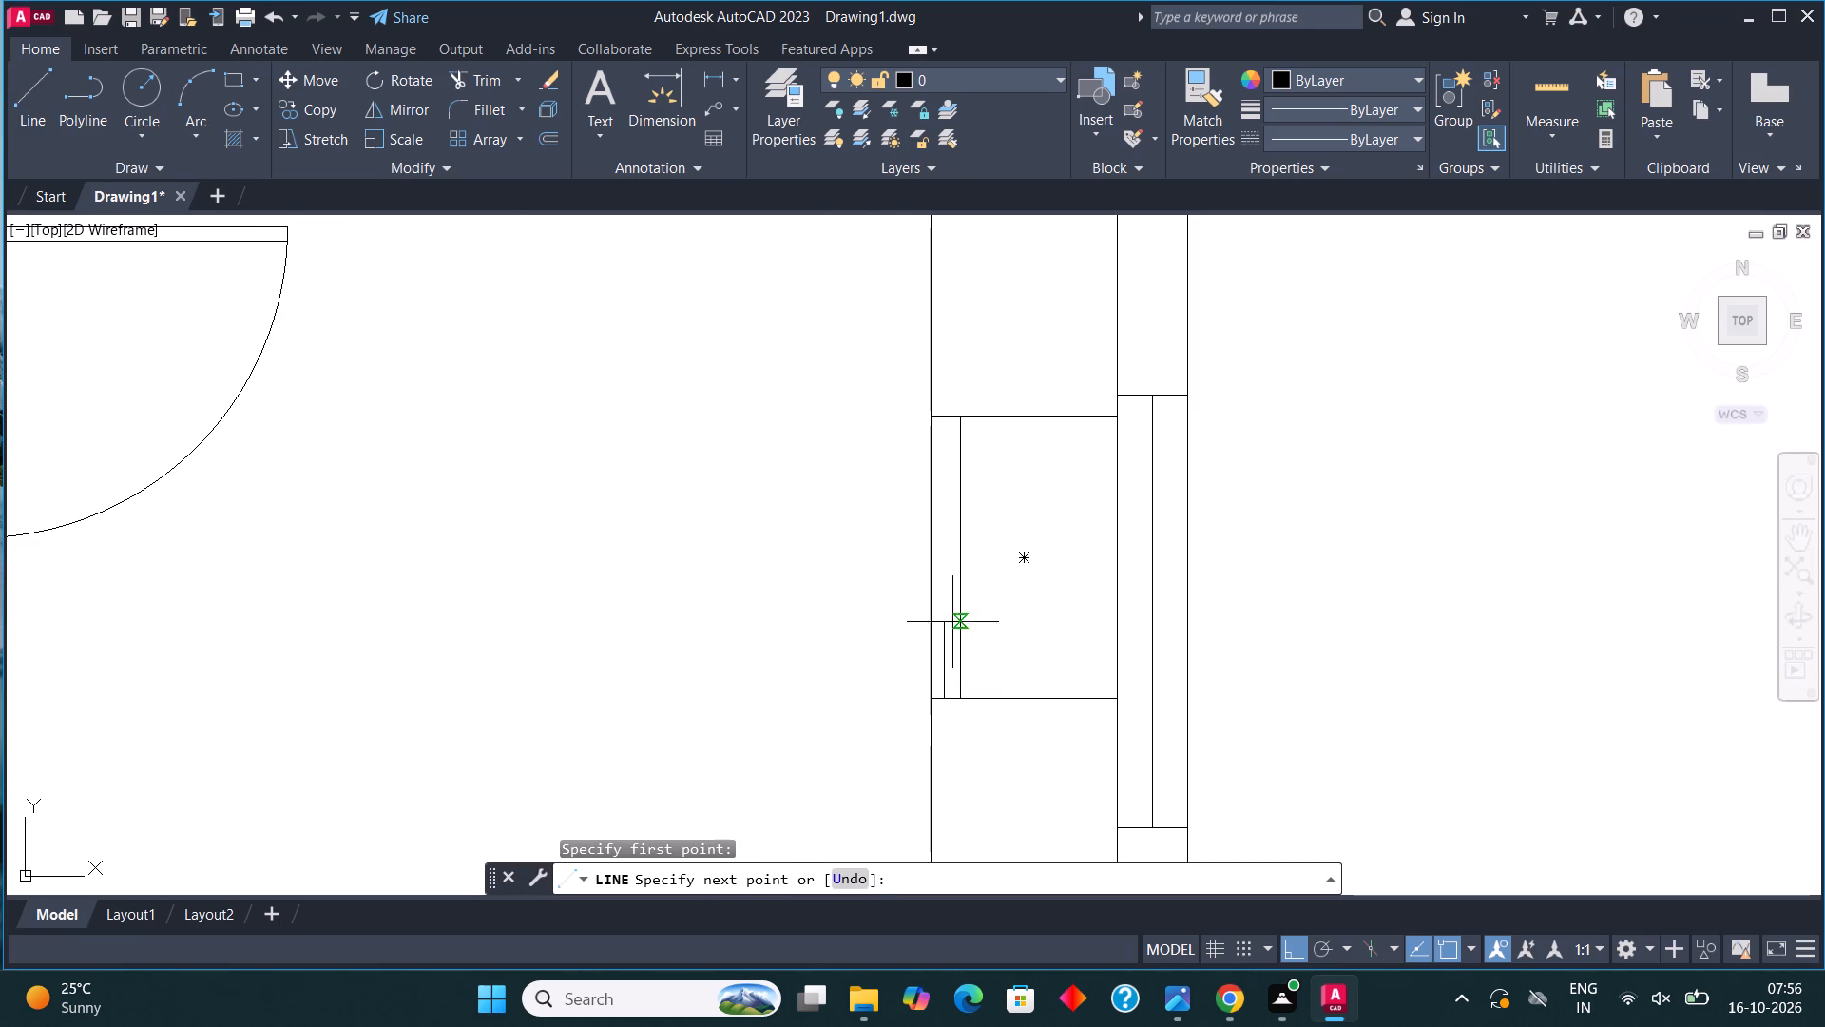
pyautogui.click(951, 422)
pyautogui.press('Escape')
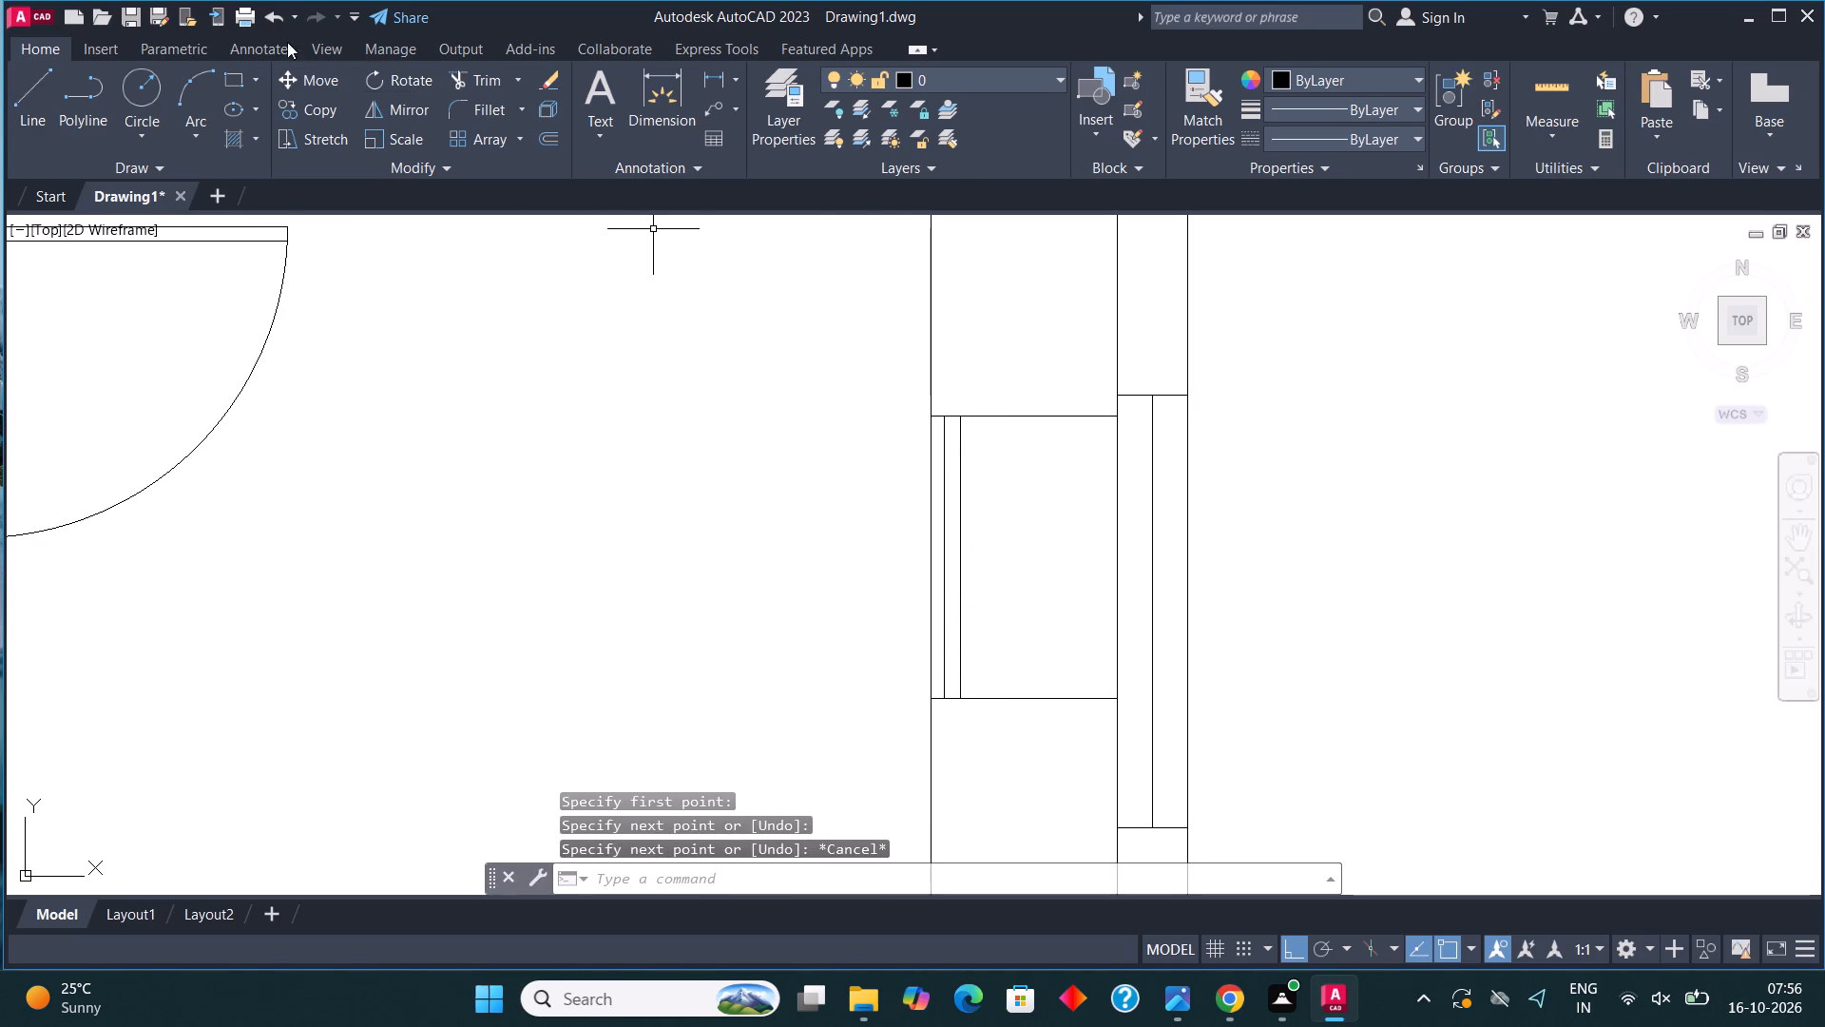
# Draw a line just inside the appliance's north edge and another inside its south edge, from the inner west line to the wall.
pyautogui.click(25, 81)
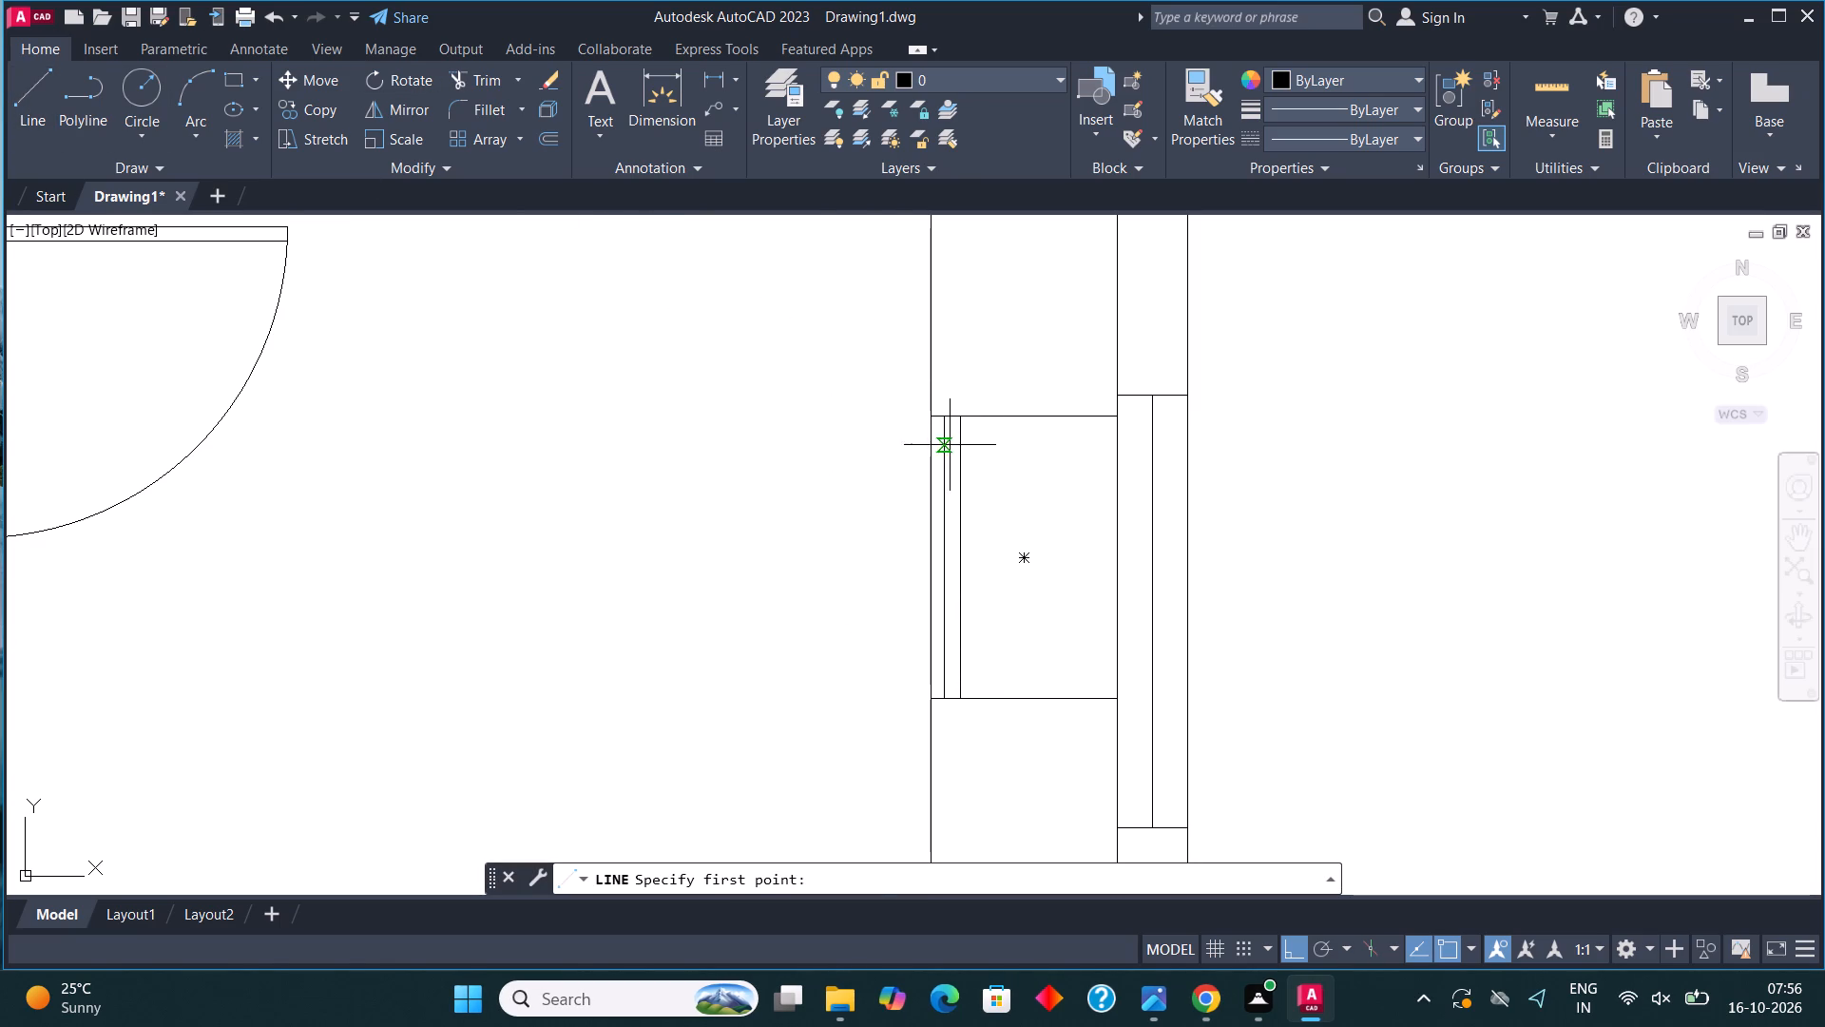
pyautogui.click(967, 435)
pyautogui.click(1108, 437)
pyautogui.press('Escape')
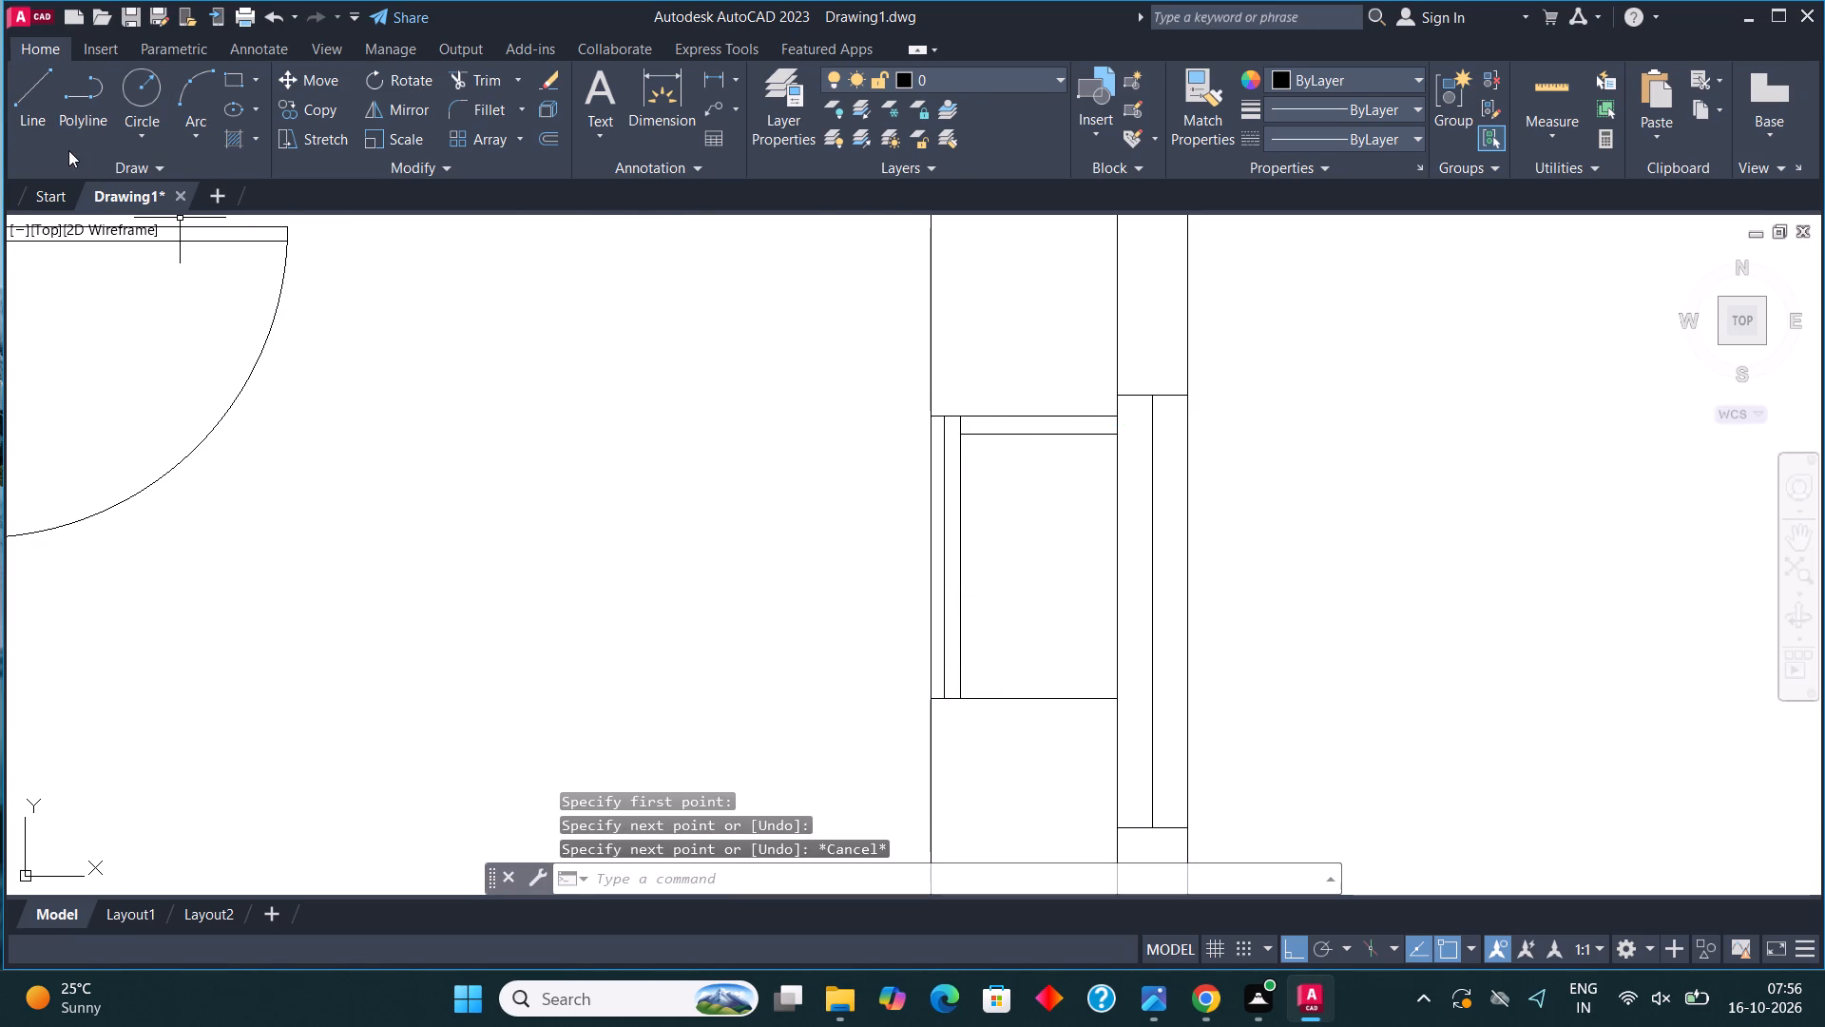
pyautogui.click(39, 103)
pyautogui.click(967, 684)
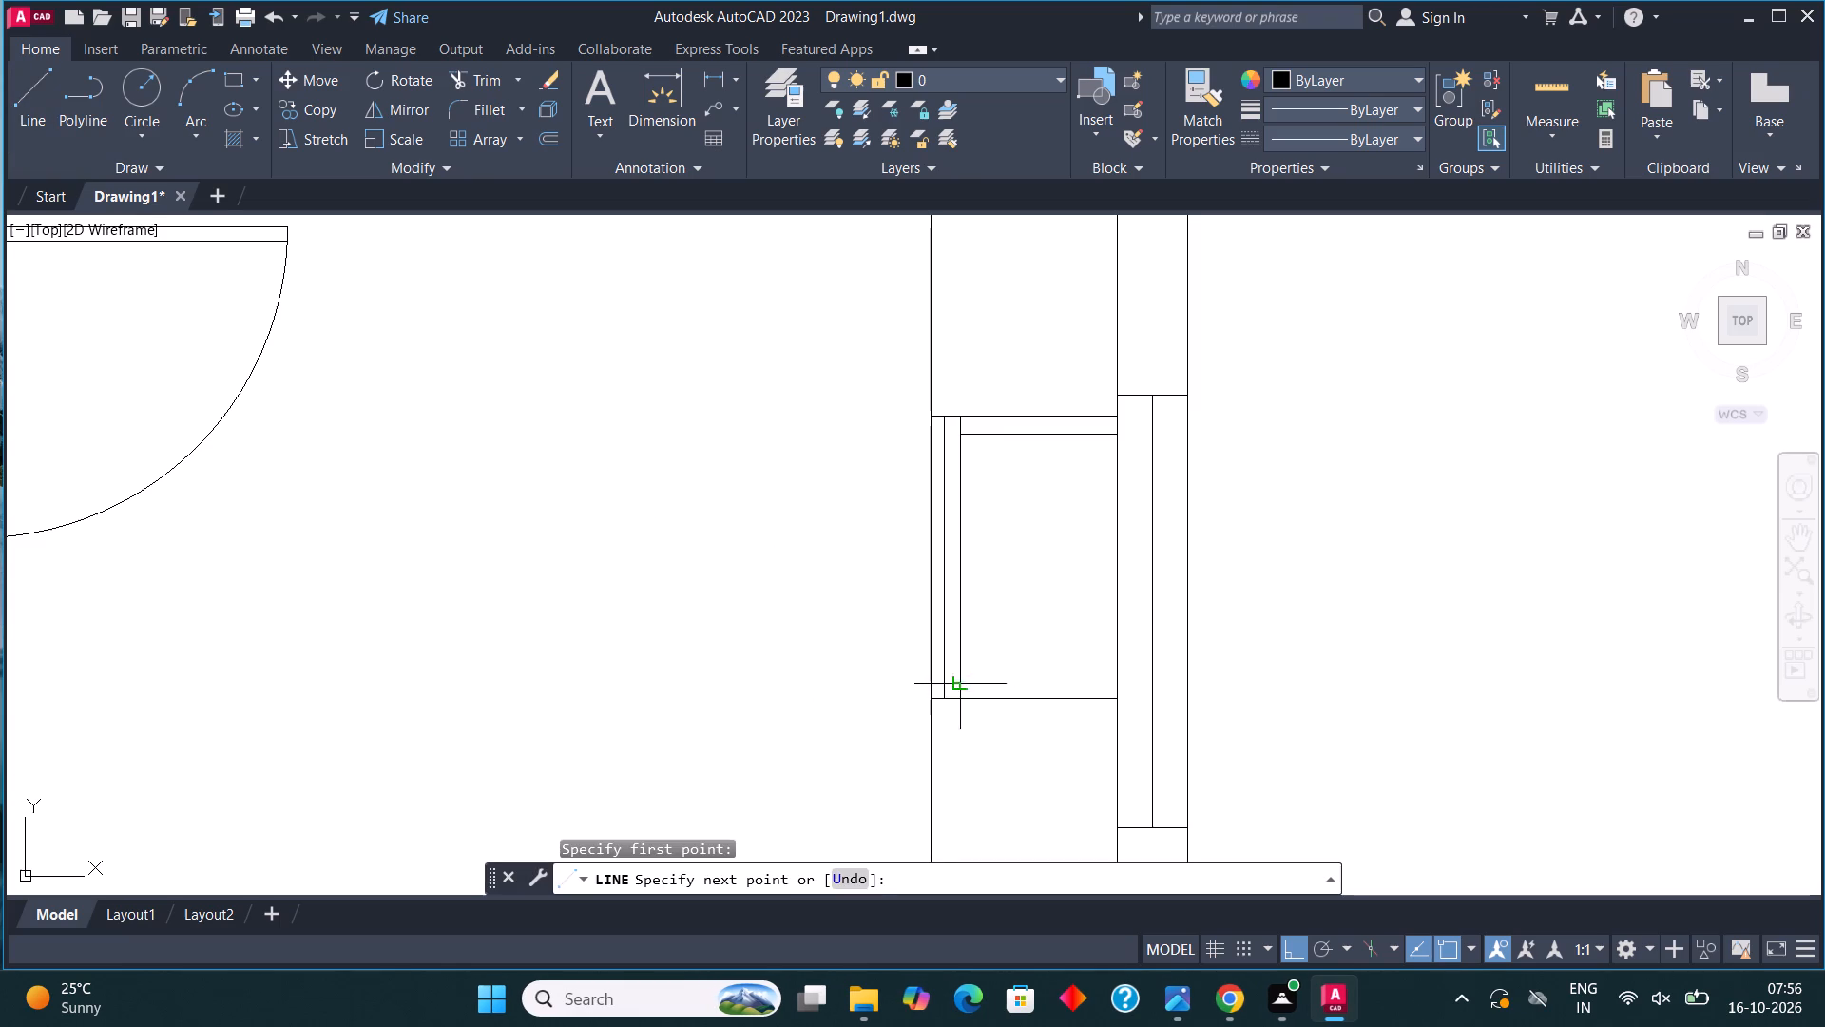
pyautogui.click(1117, 685)
pyautogui.press('Escape')
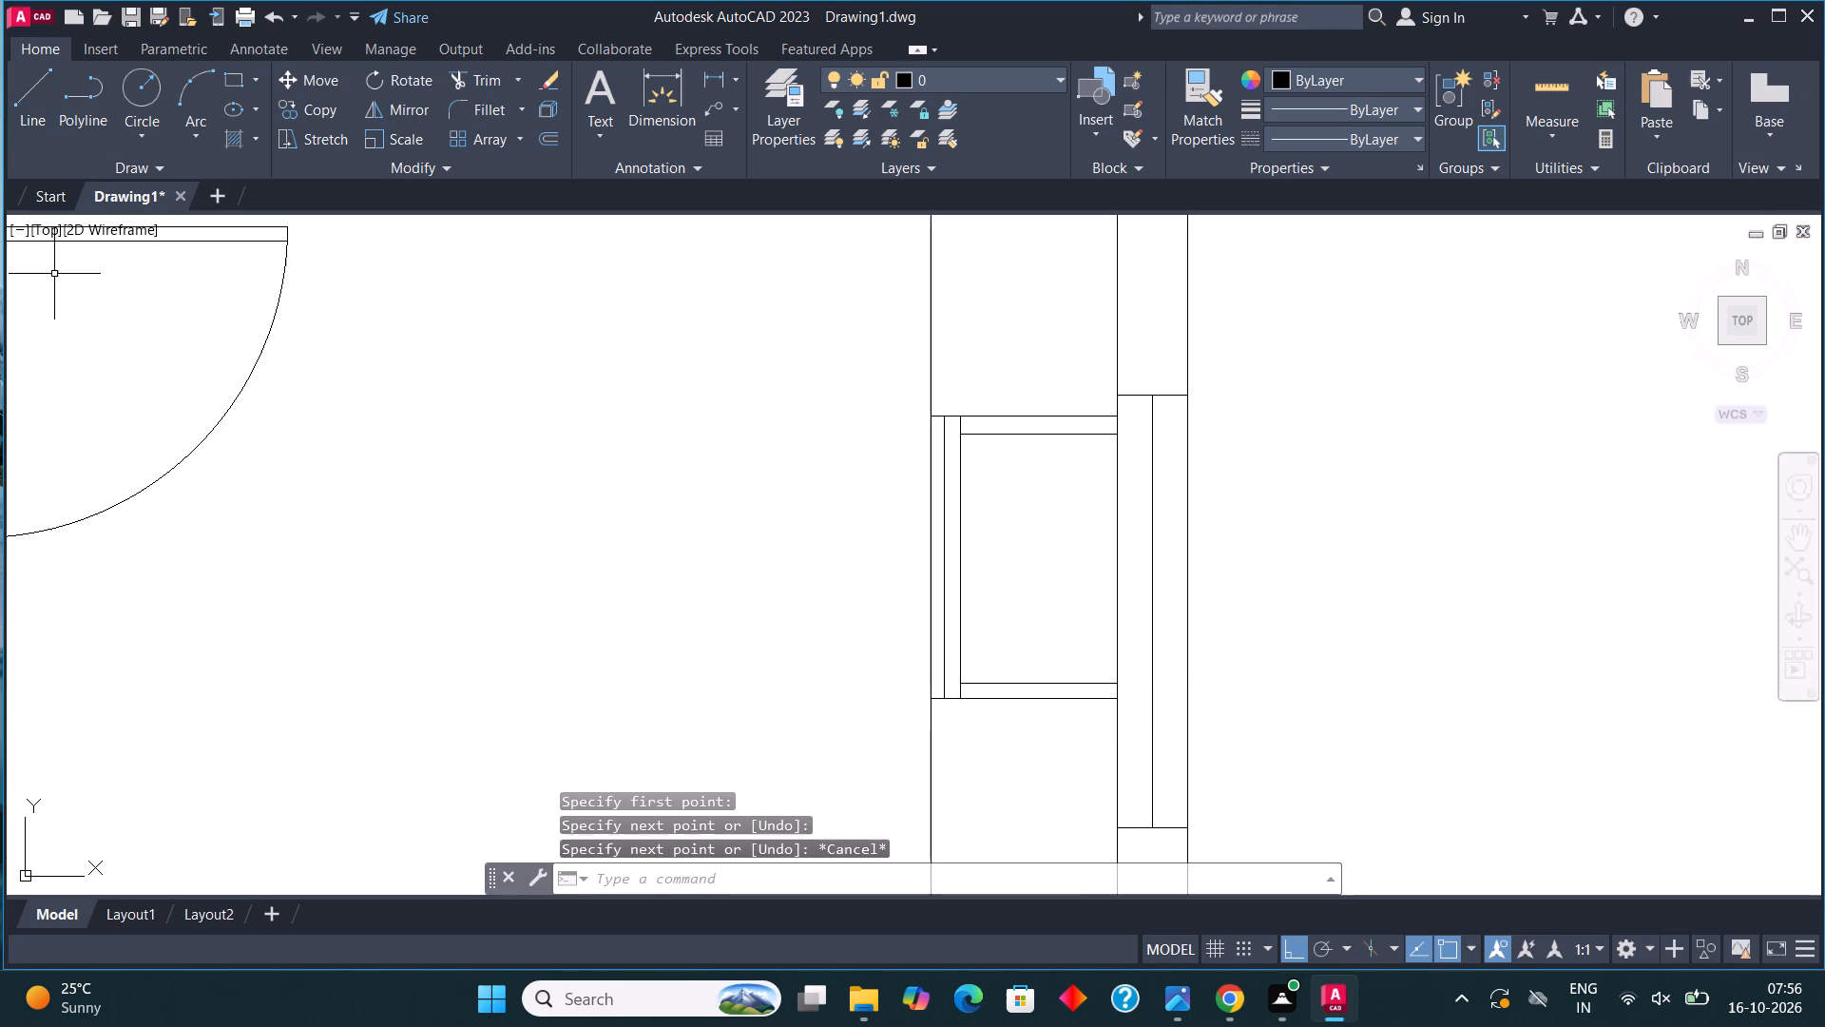
# Draw a small rectangle against the wall near the middle of the appliance's east edge.
pyautogui.click(39, 88)
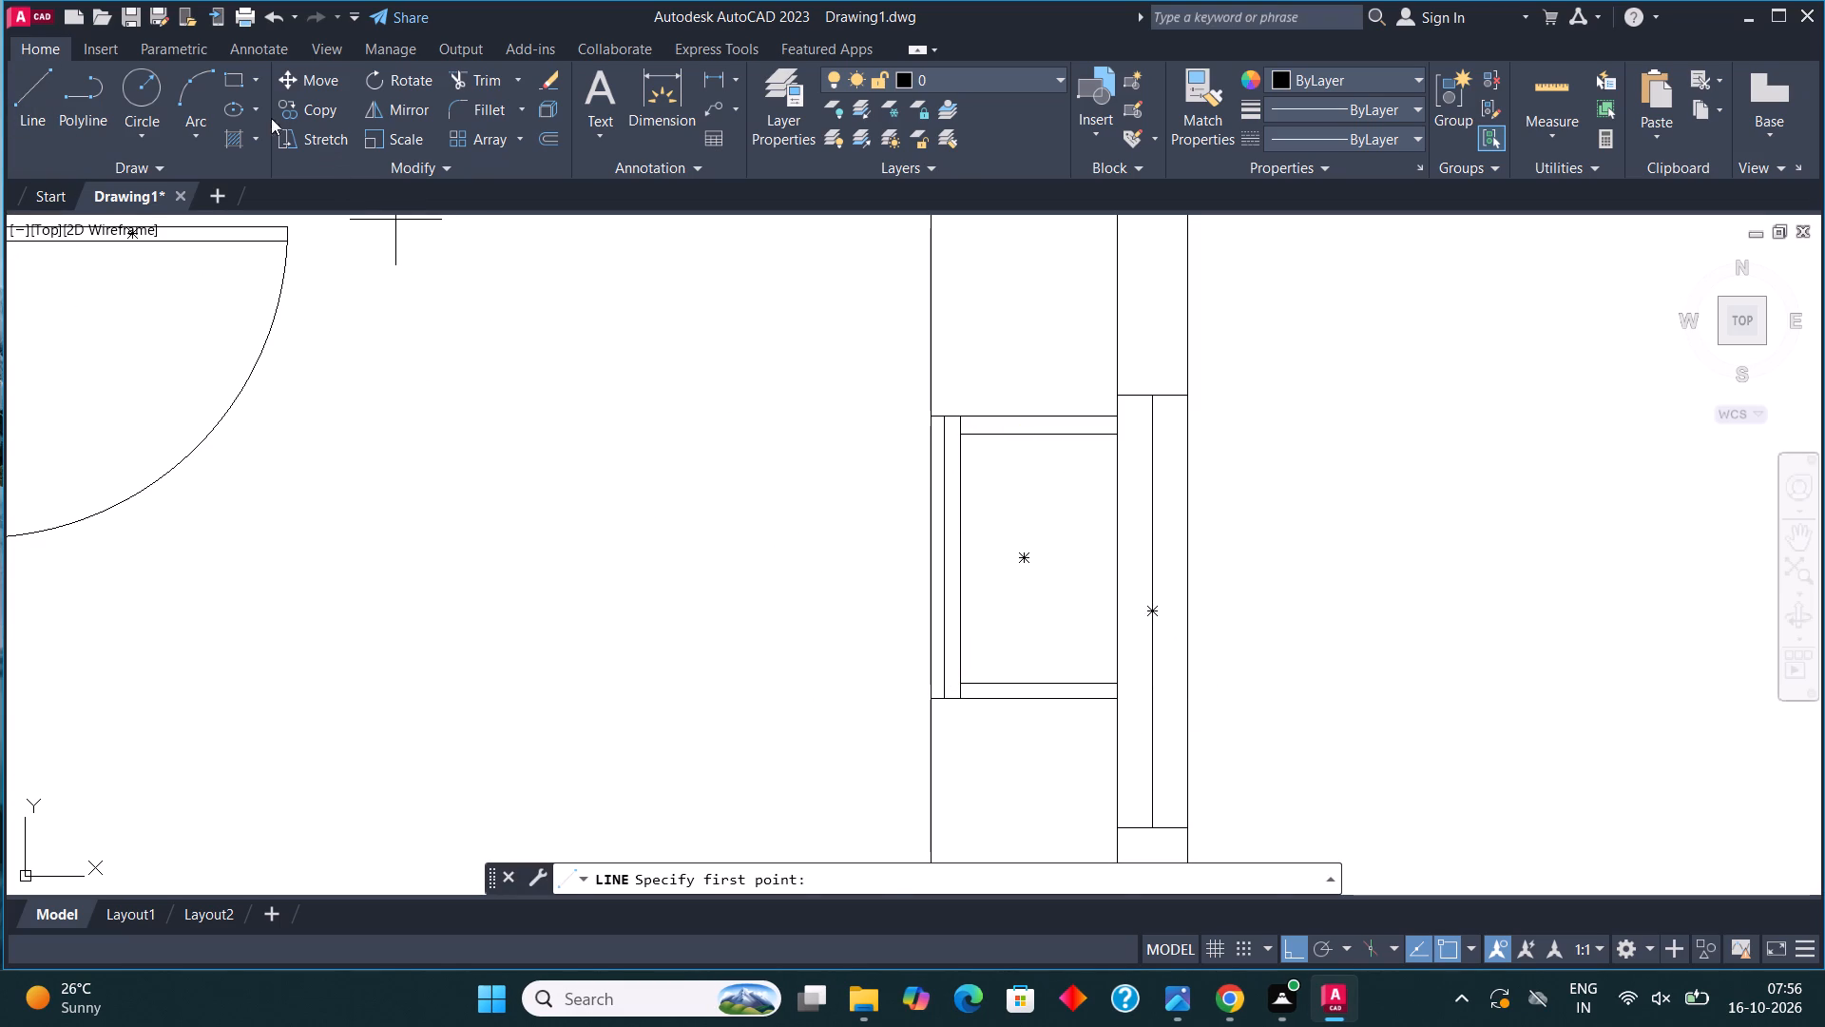
pyautogui.click(237, 80)
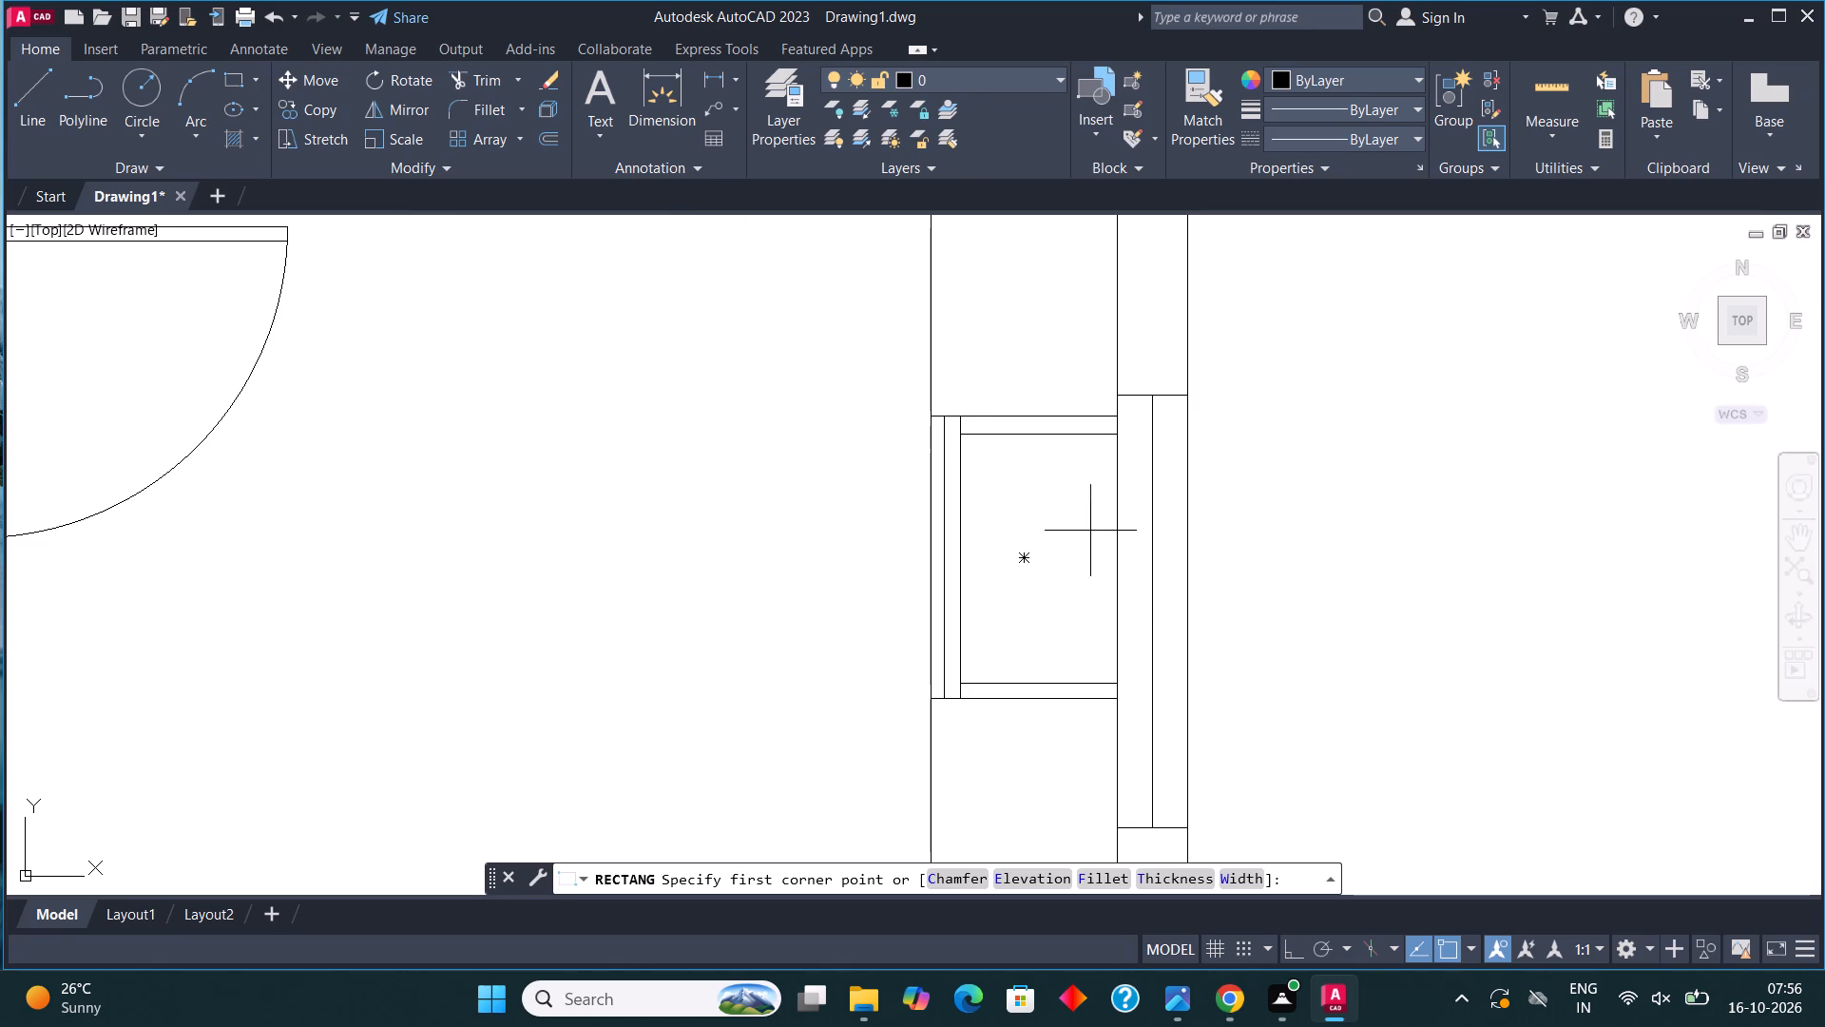
pyautogui.click(1113, 533)
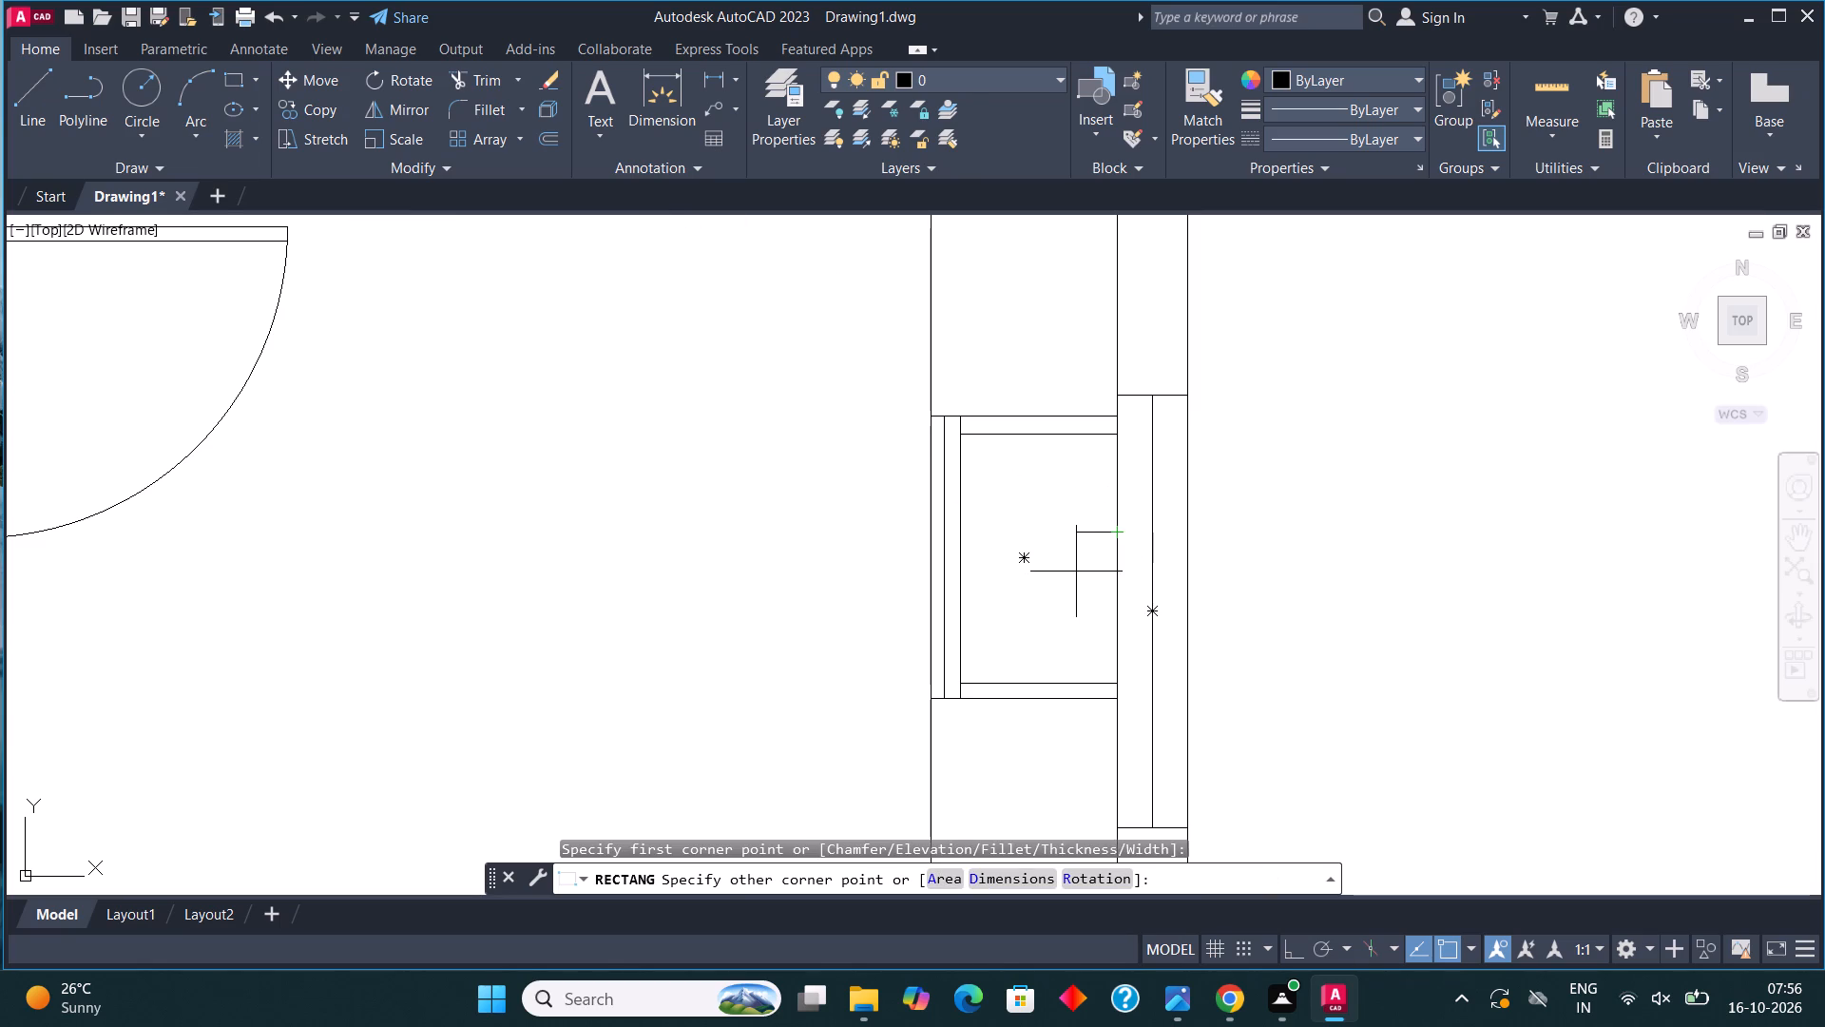
pyautogui.click(1071, 572)
# Draw diagonal lines joining the small rectangle's two west corners to the northwest and southwest corners of the appliance's inner frame.
pyautogui.click(23, 85)
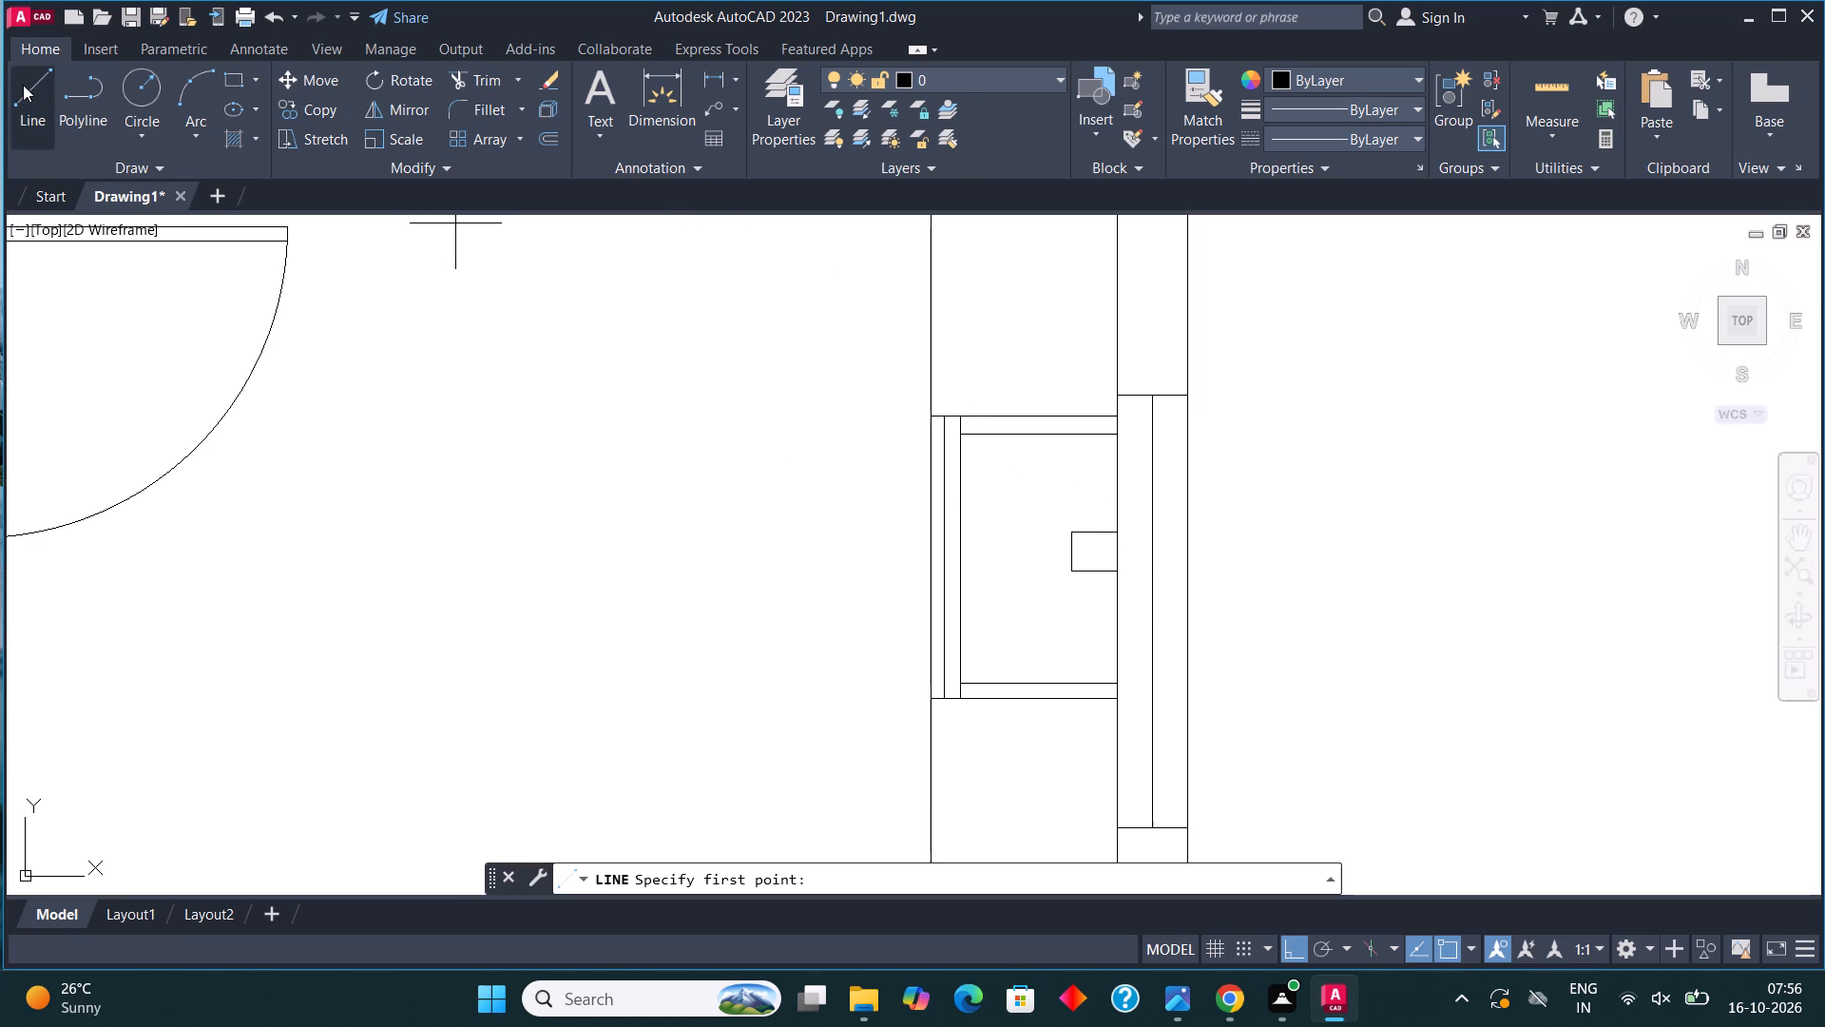
pyautogui.click(1068, 529)
pyautogui.click(967, 435)
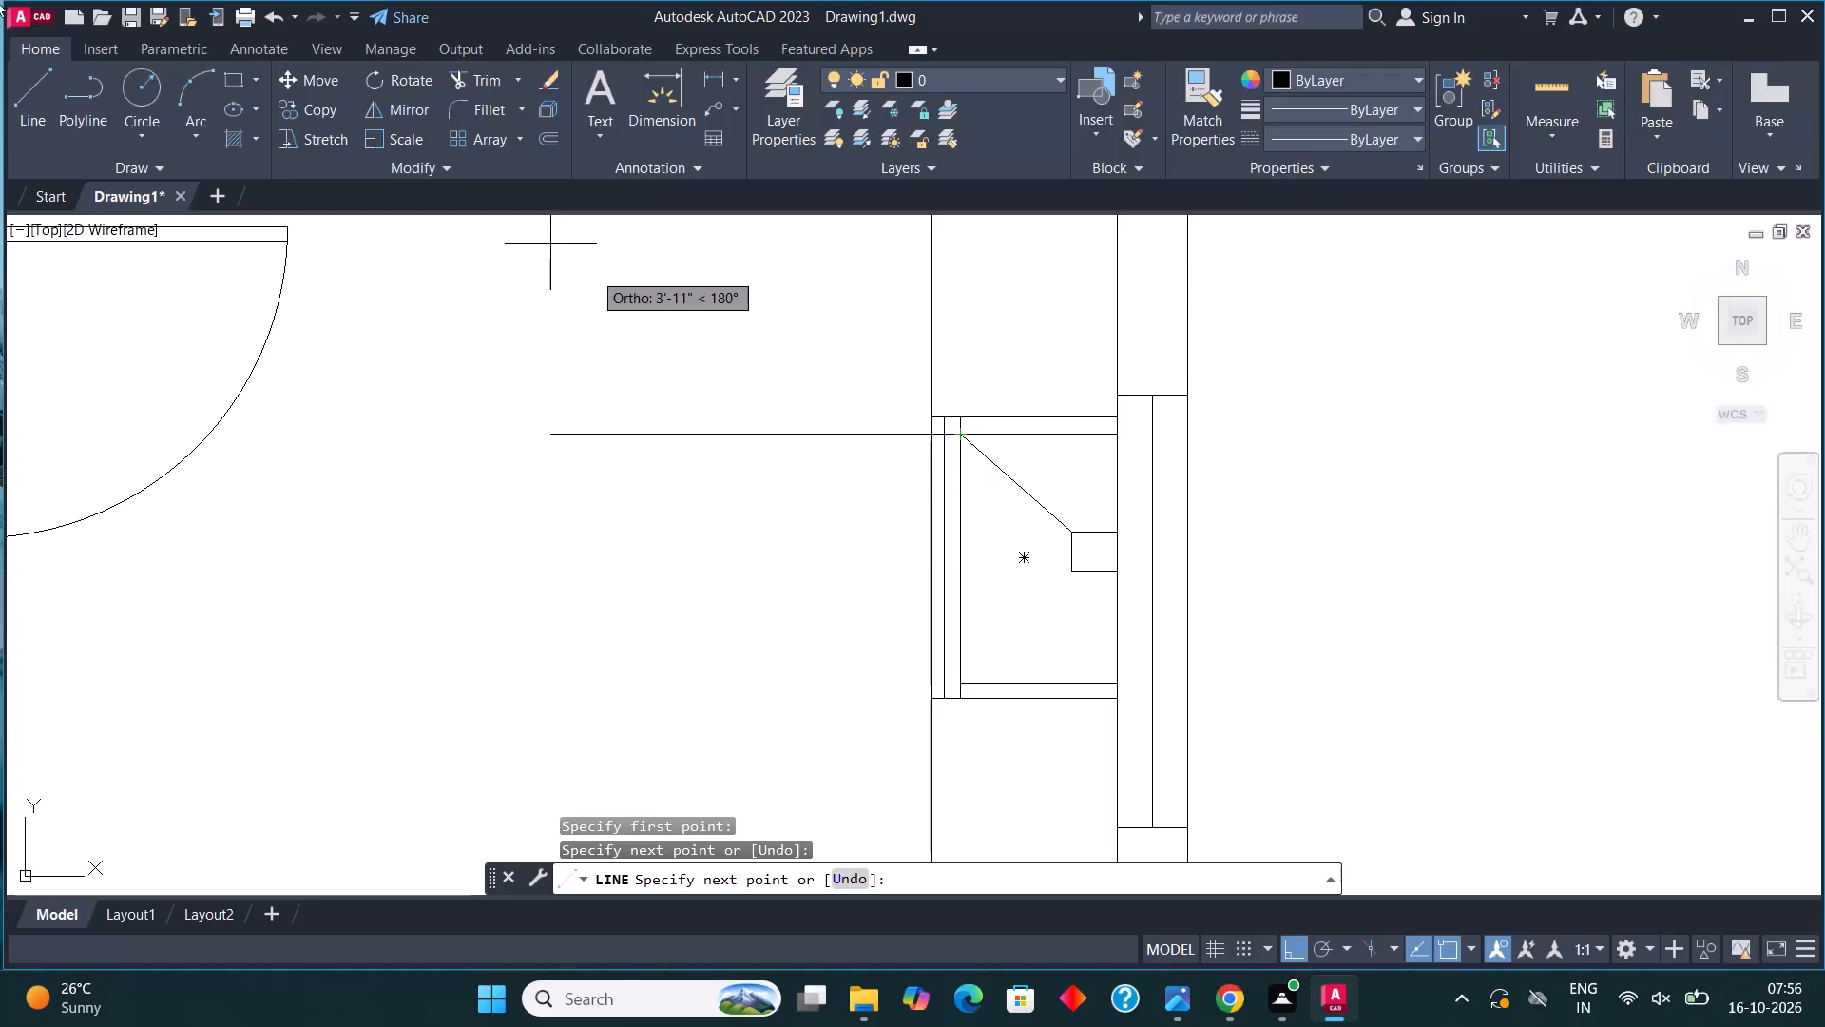
pyautogui.click(37, 96)
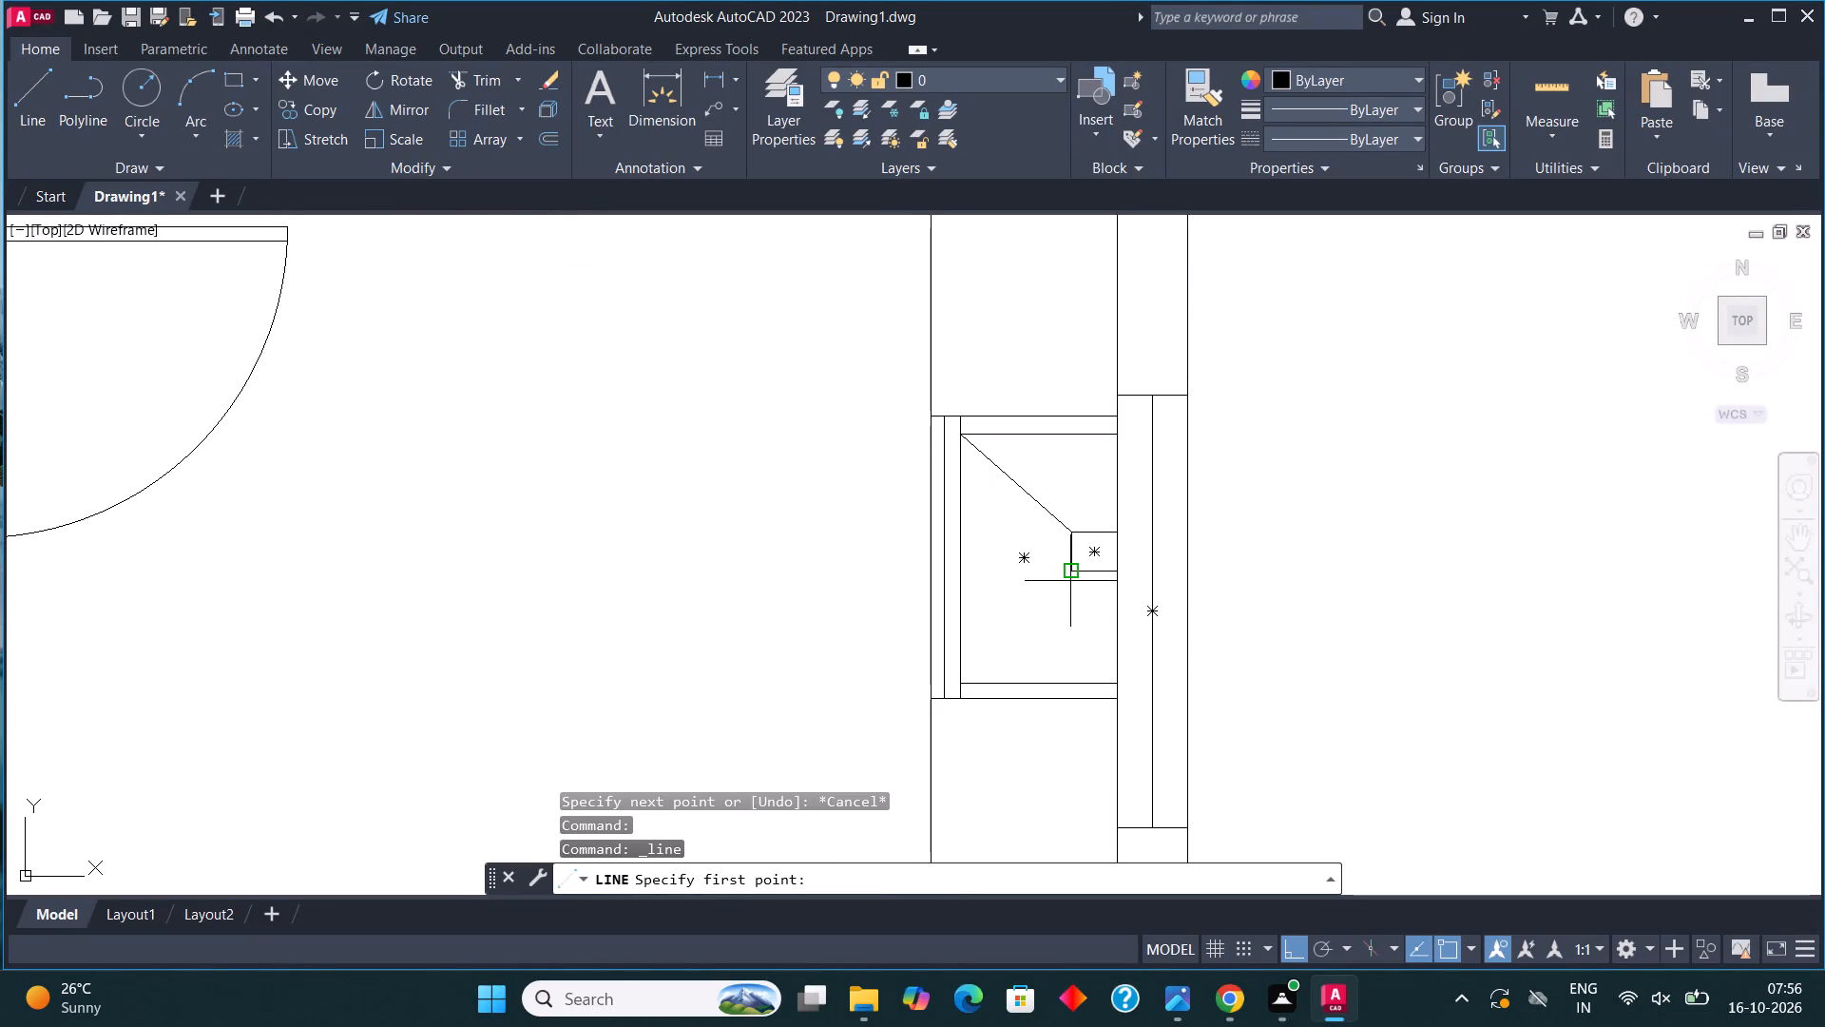
pyautogui.click(1070, 580)
pyautogui.click(958, 690)
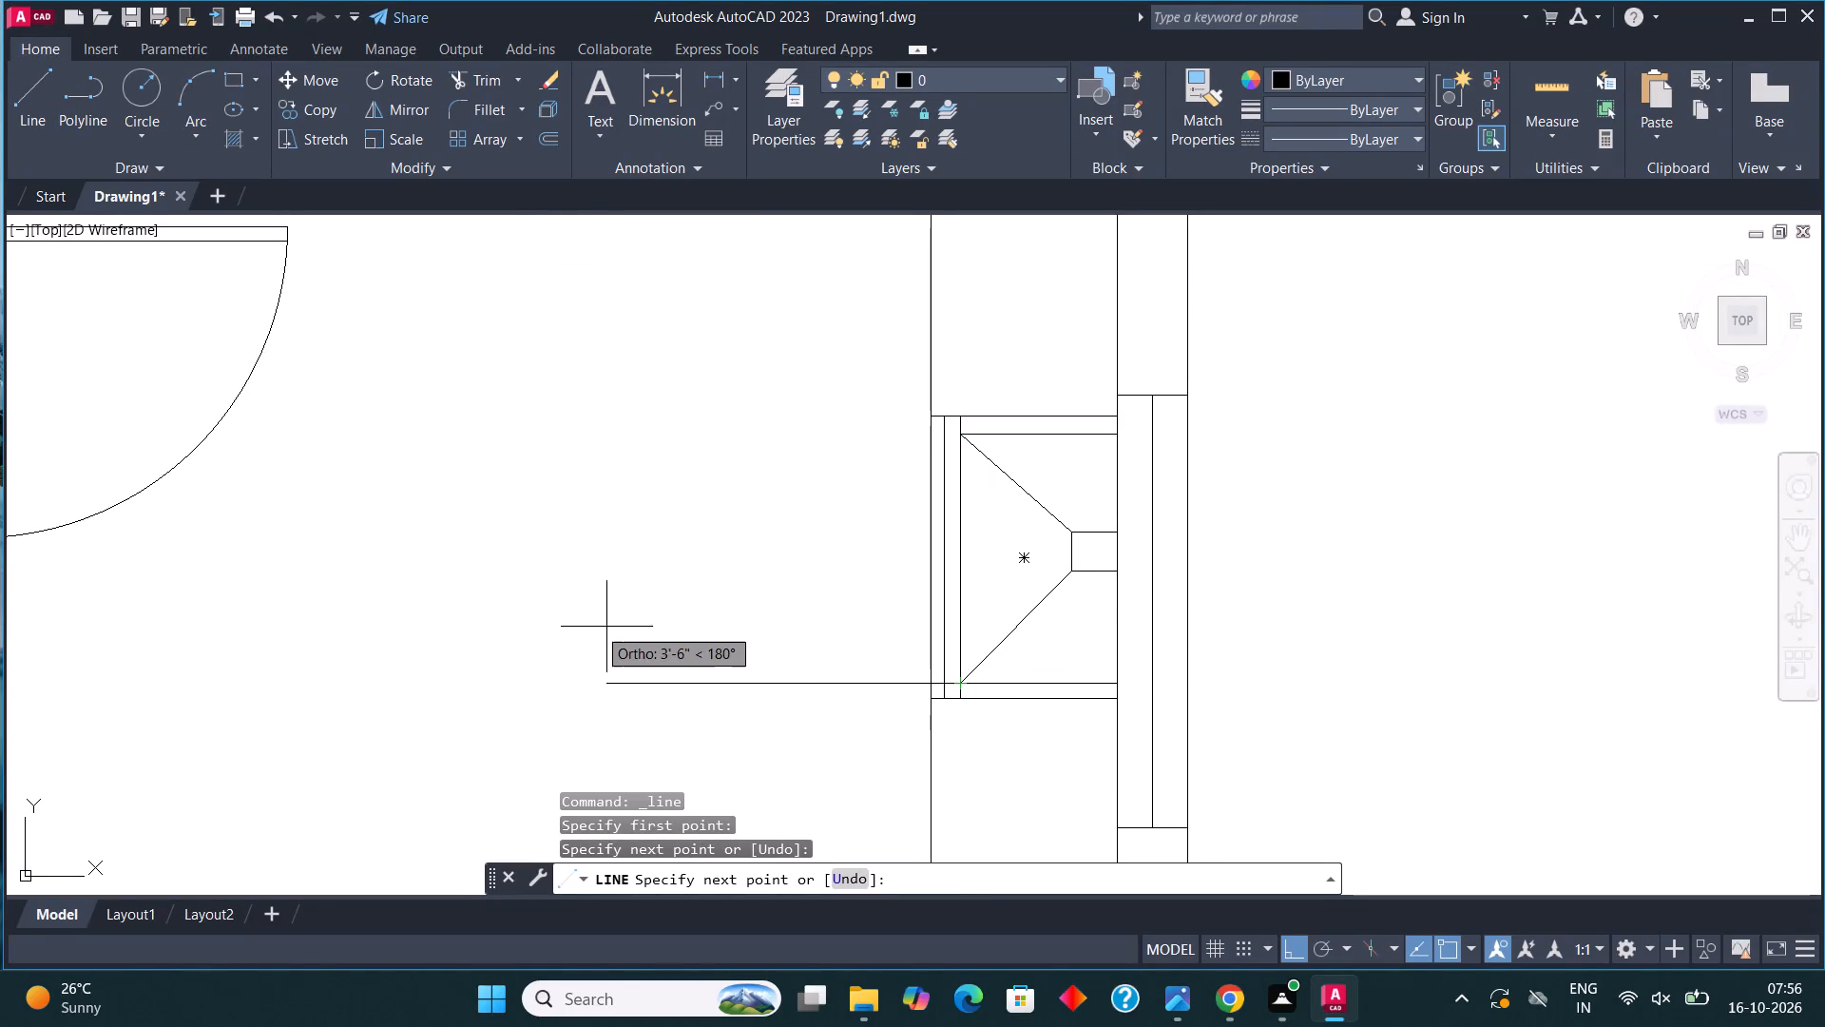
pyautogui.press('Escape')
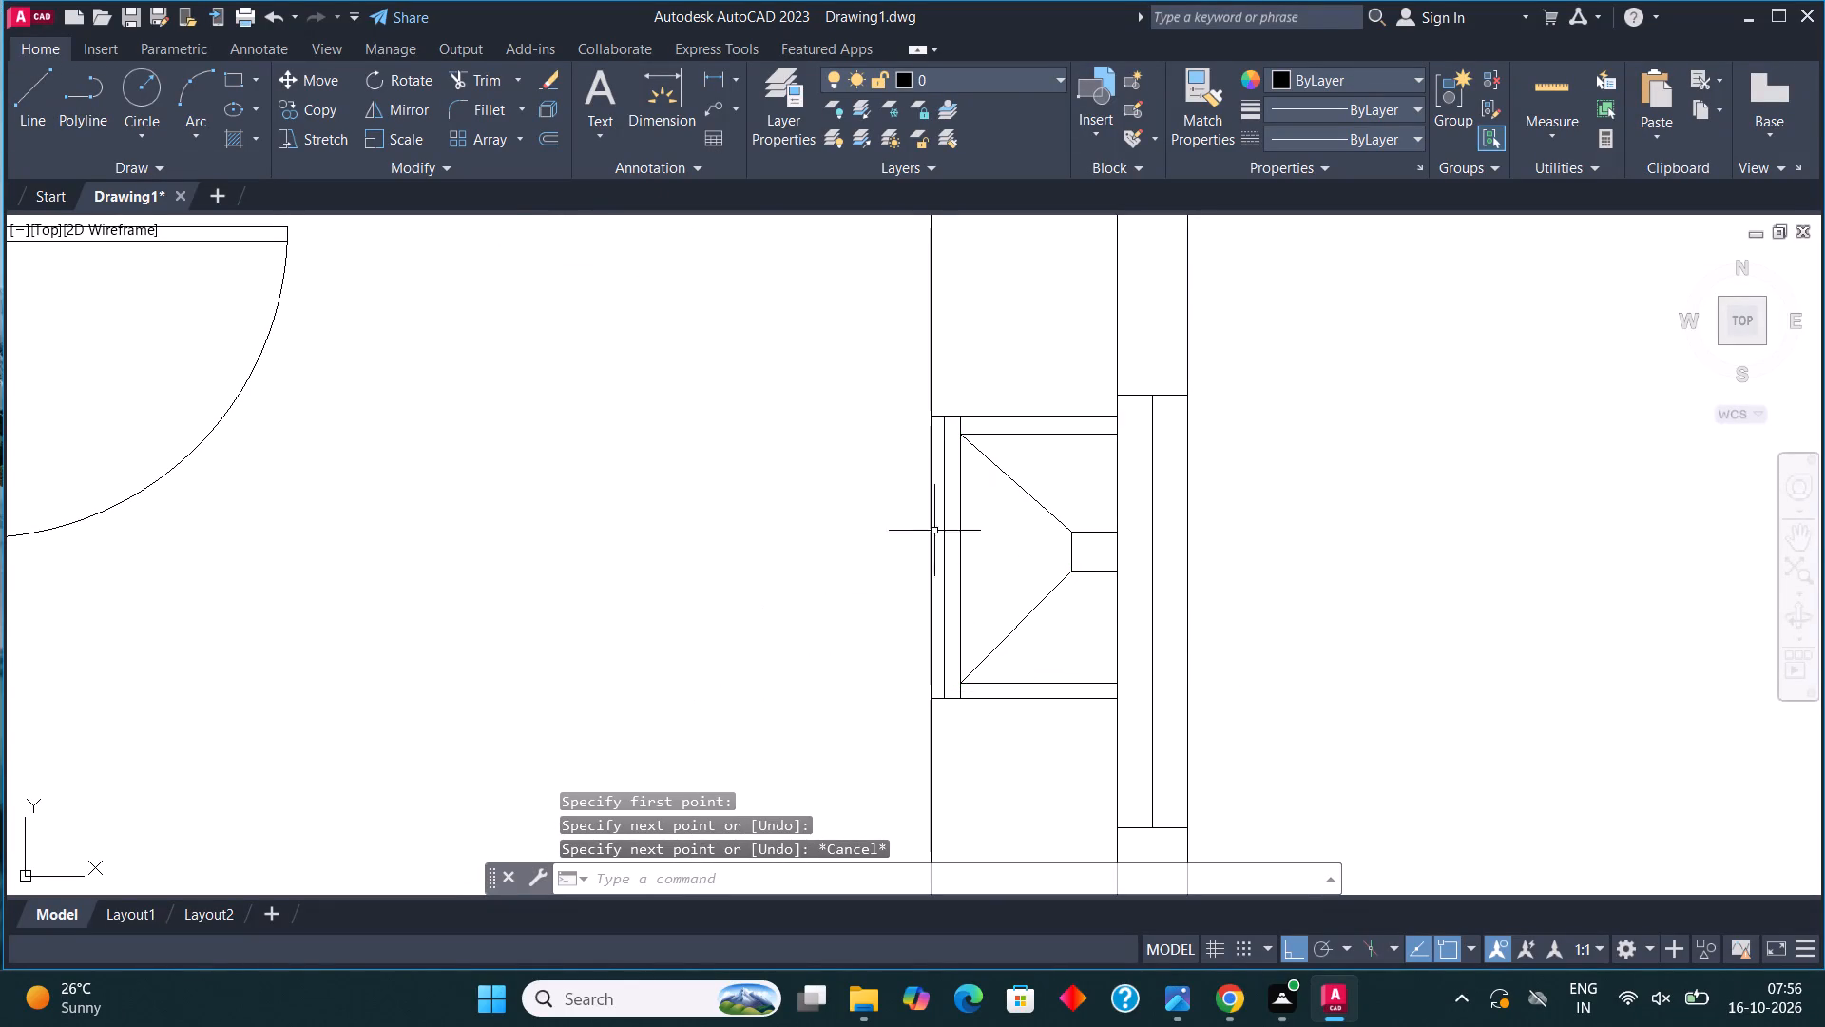
# Draw a small rectangle at the north end of the strip between the two west lines and copy it to the south end.
pyautogui.scroll(1, 983, 416)
pyautogui.click(237, 76)
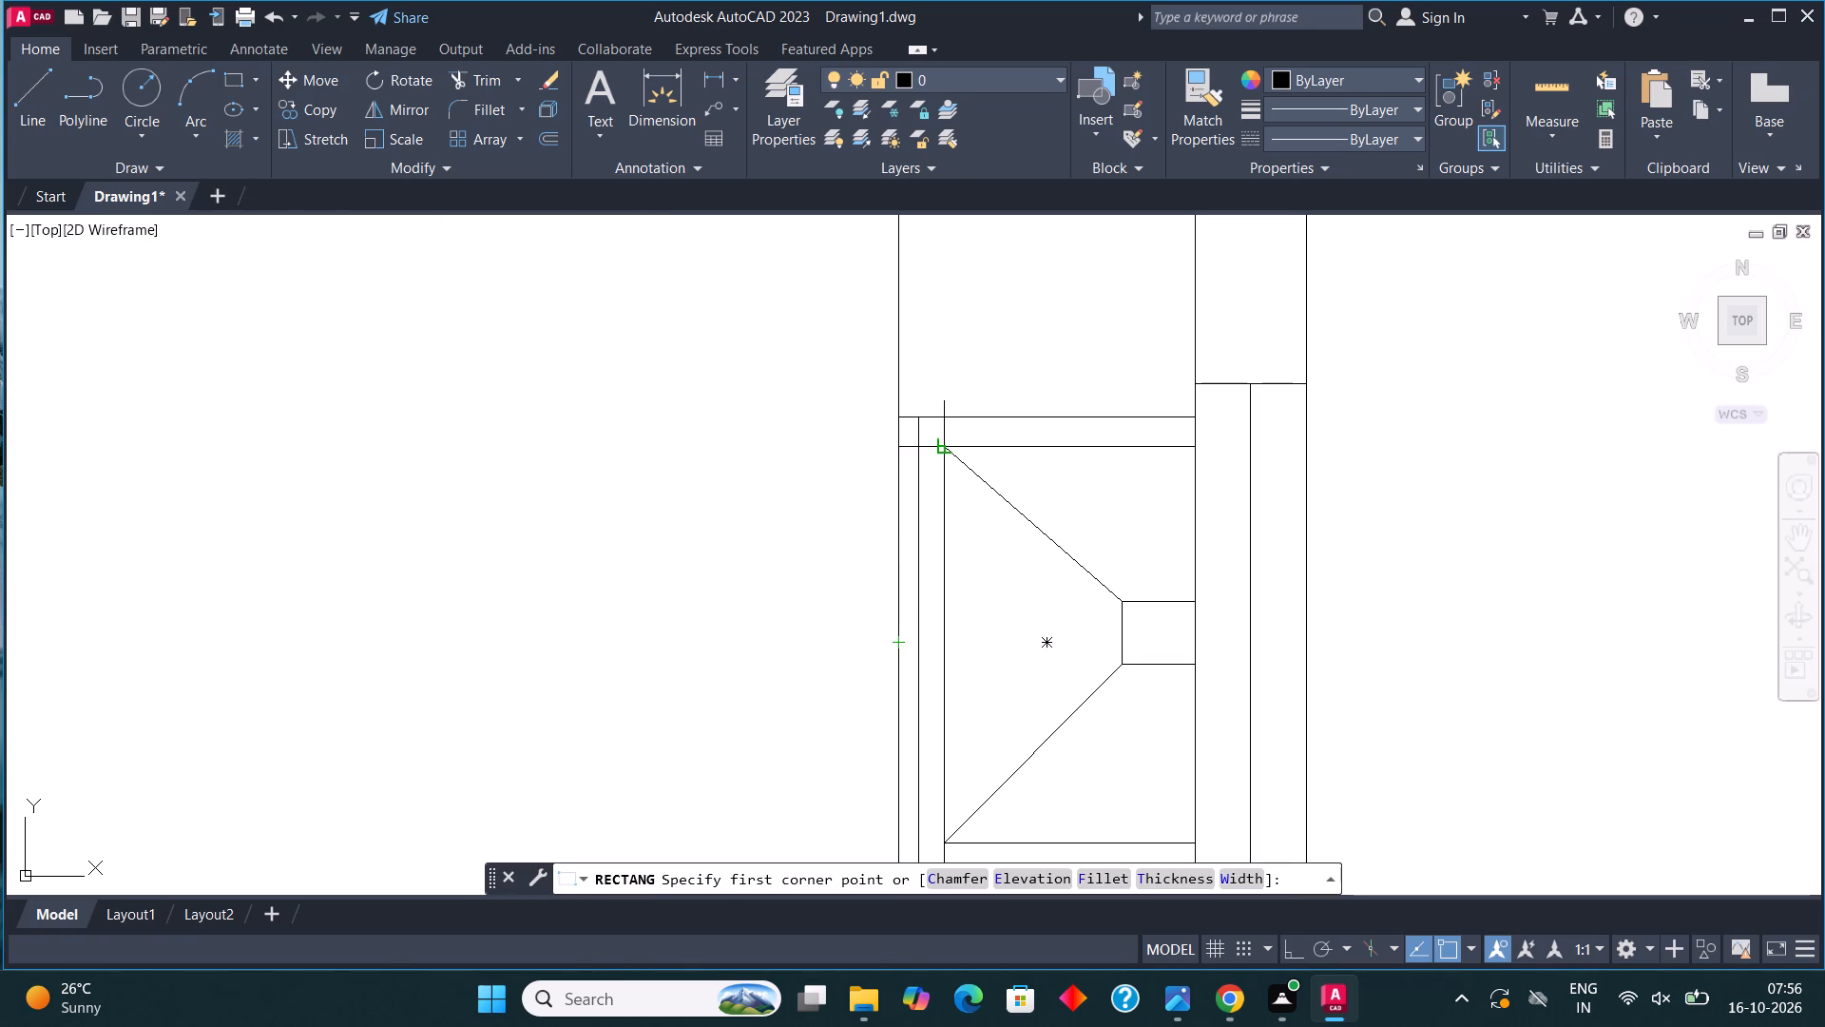
pyautogui.click(912, 423)
pyautogui.click(946, 509)
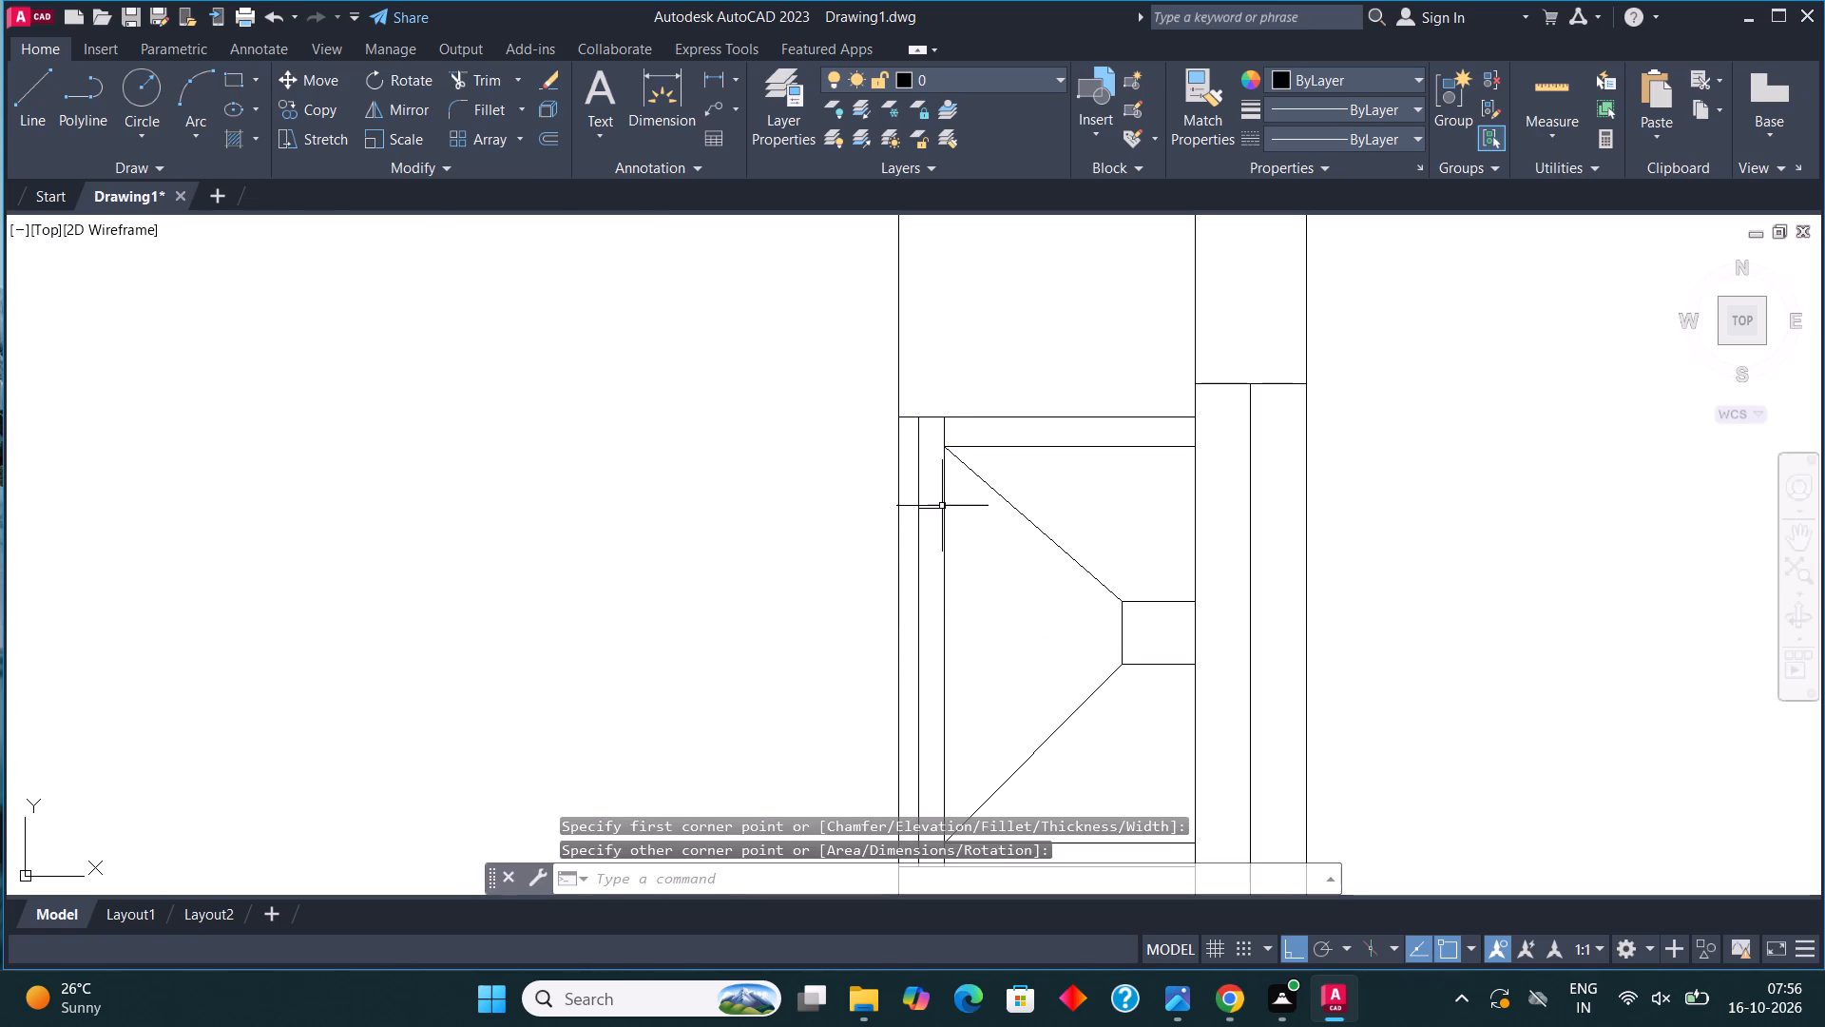
pyautogui.click(939, 507)
pyautogui.click(309, 111)
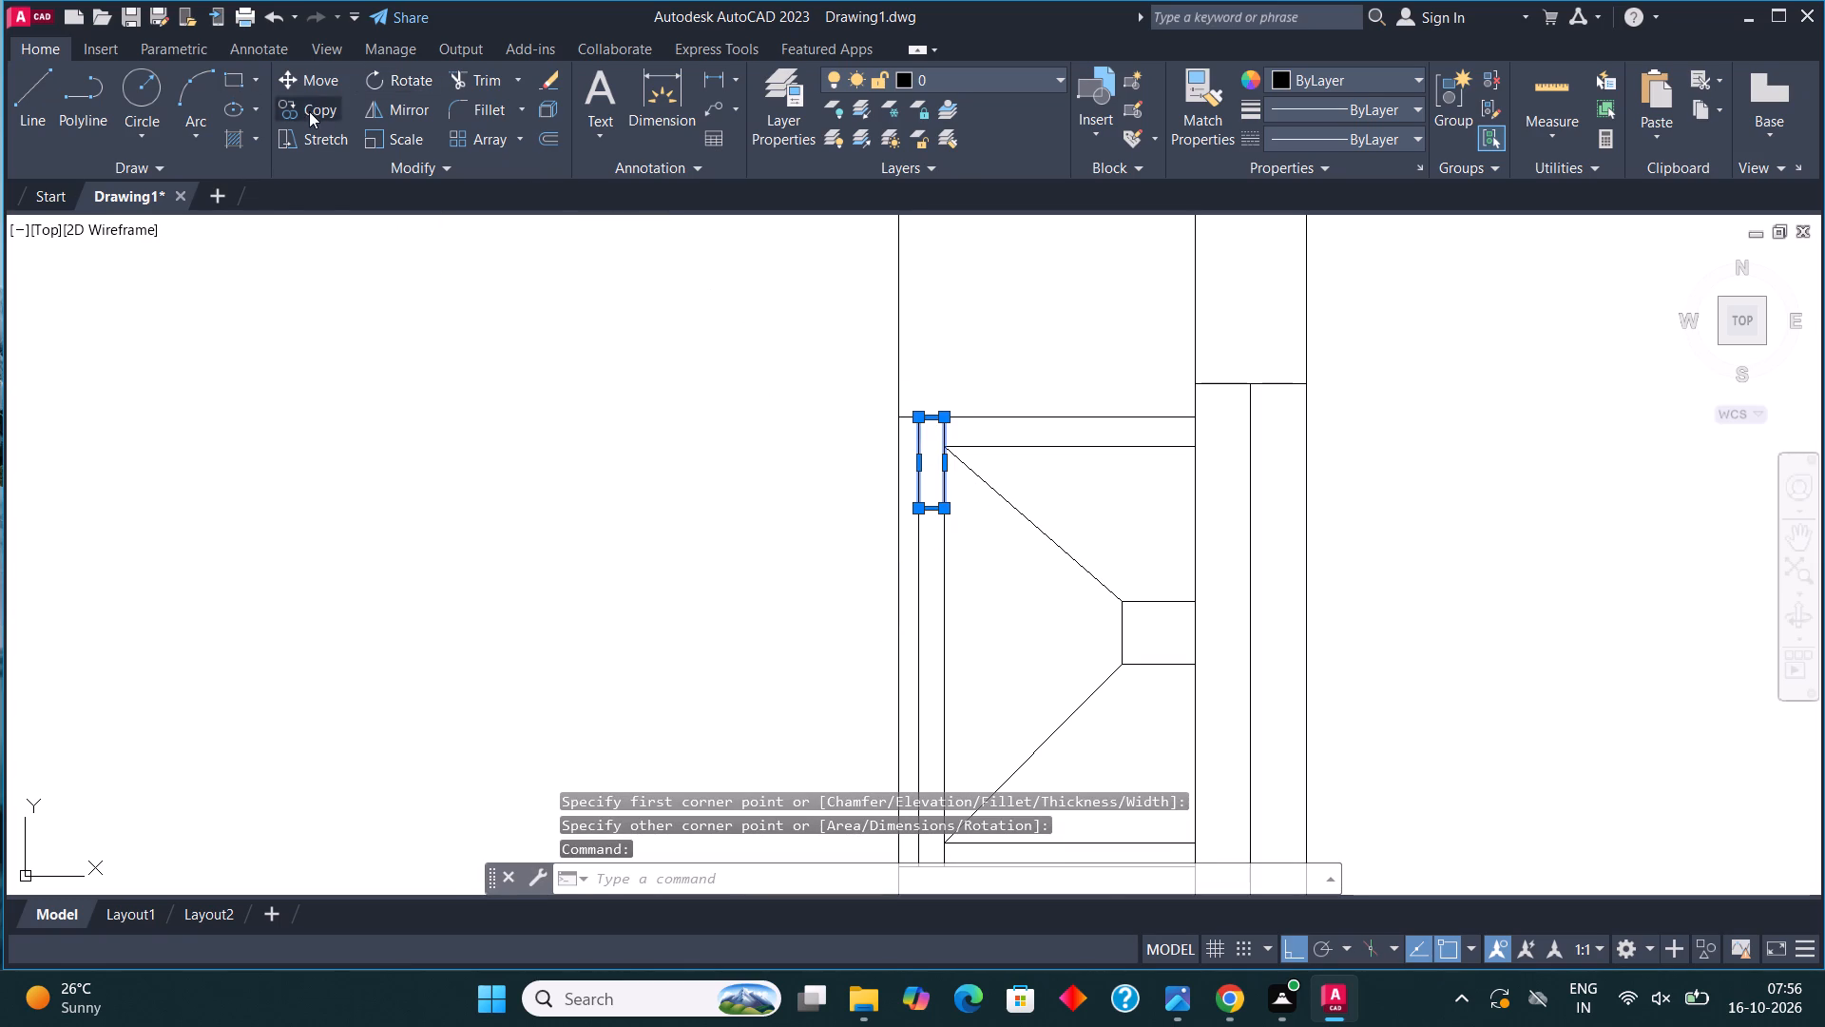
pyautogui.click(922, 513)
pyautogui.scroll(-2, 940, 569)
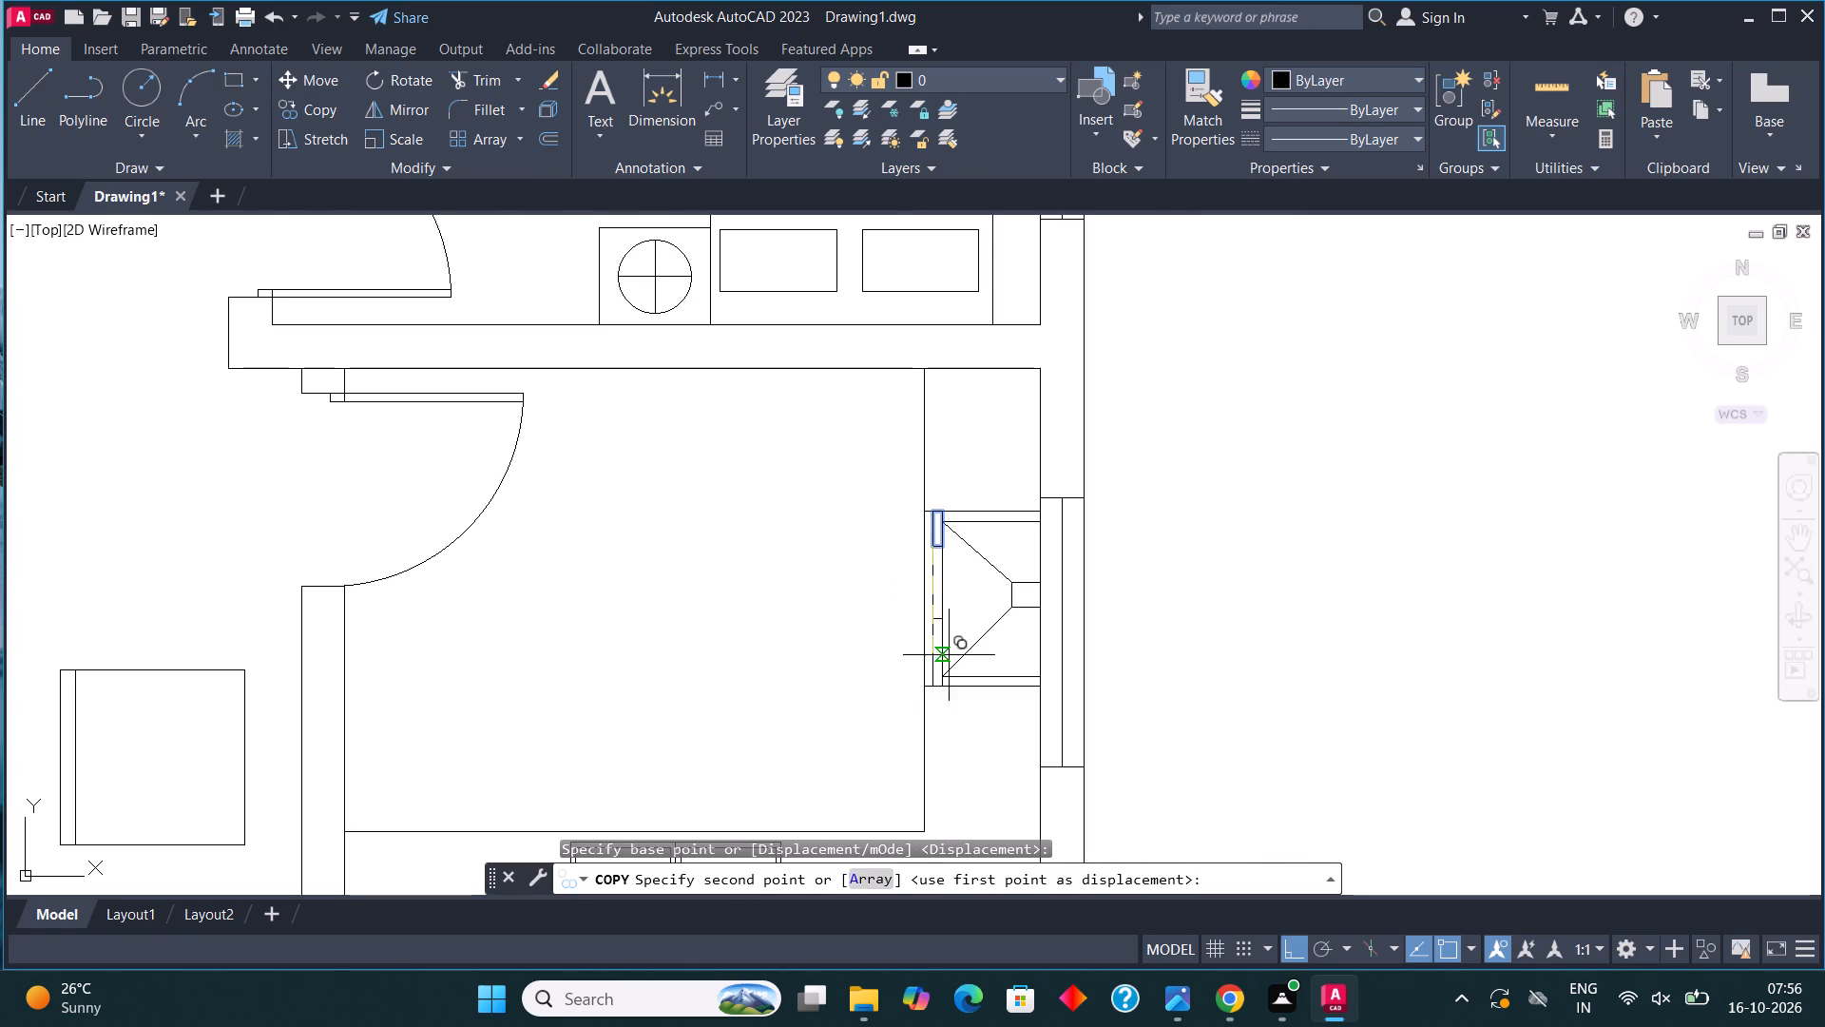
pyautogui.scroll(1, 949, 655)
pyautogui.click(926, 708)
pyautogui.press('Escape')
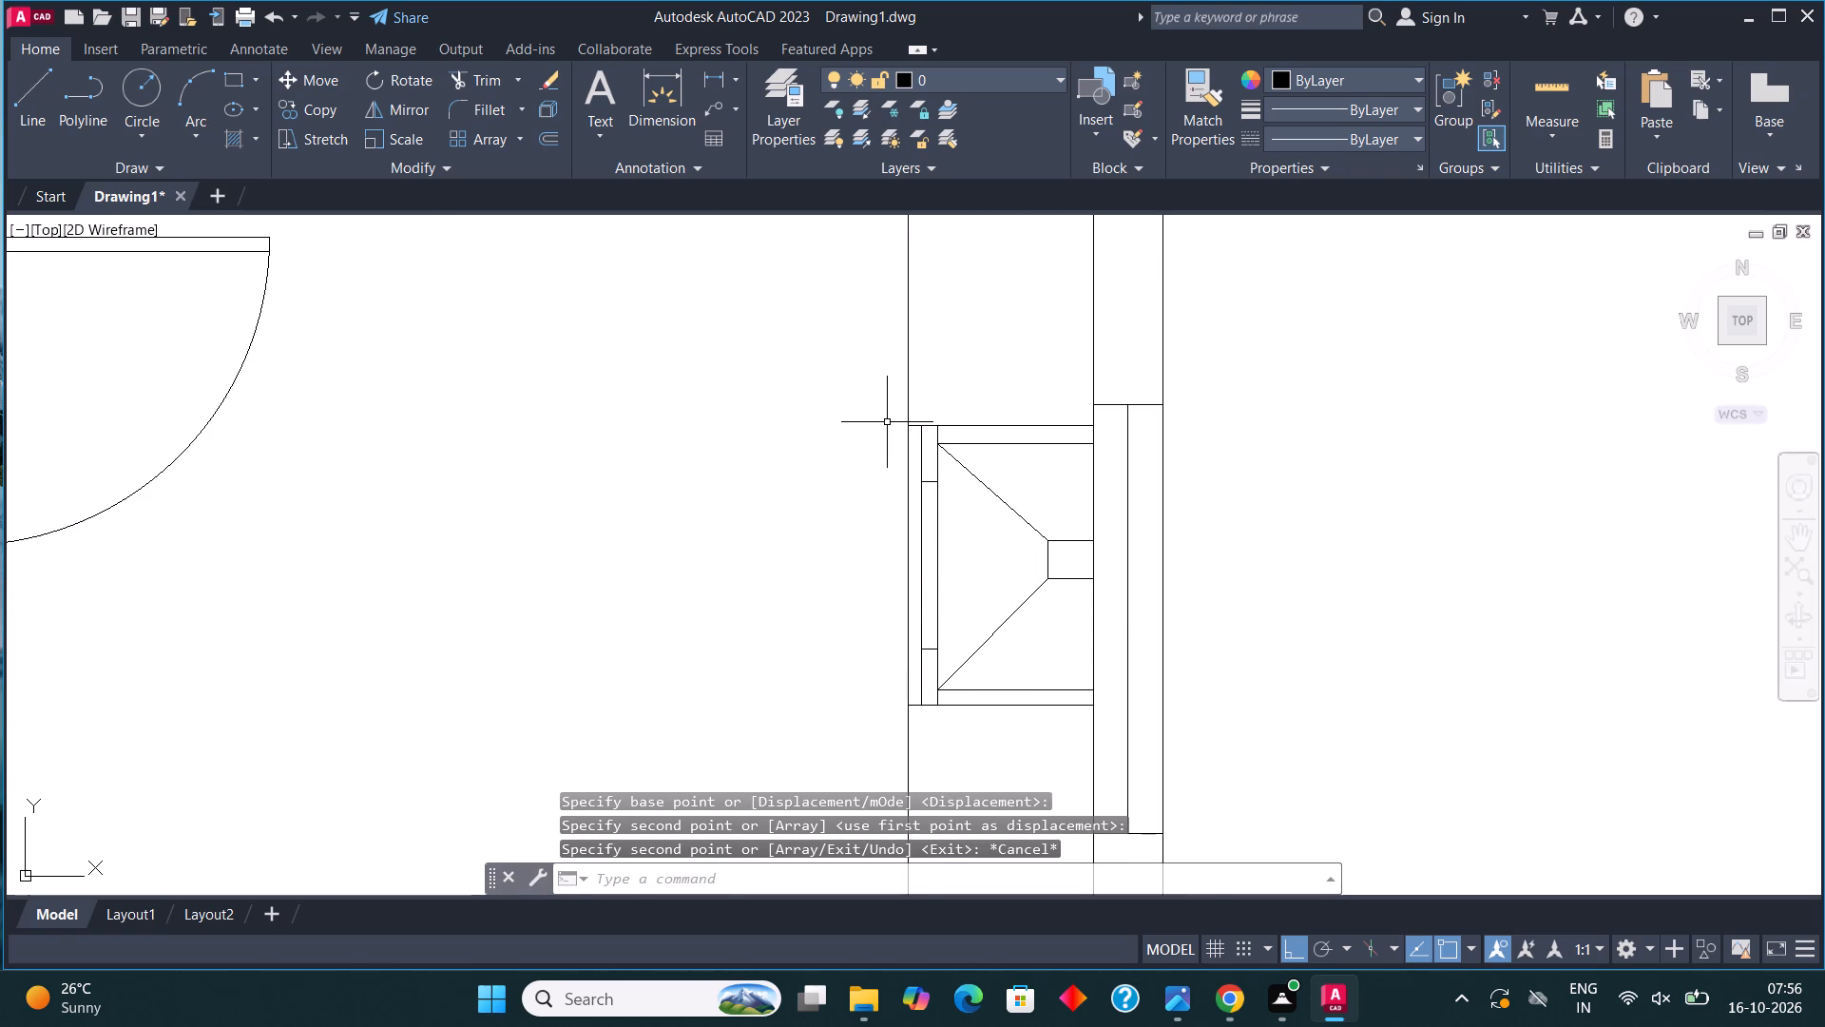
# Hatch the two small end rectangles and the narrow strip along the appliance's west edge with the SOLID pattern.
pyautogui.scroll(1, 885, 420)
pyautogui.press('h')
pyautogui.press('Return')
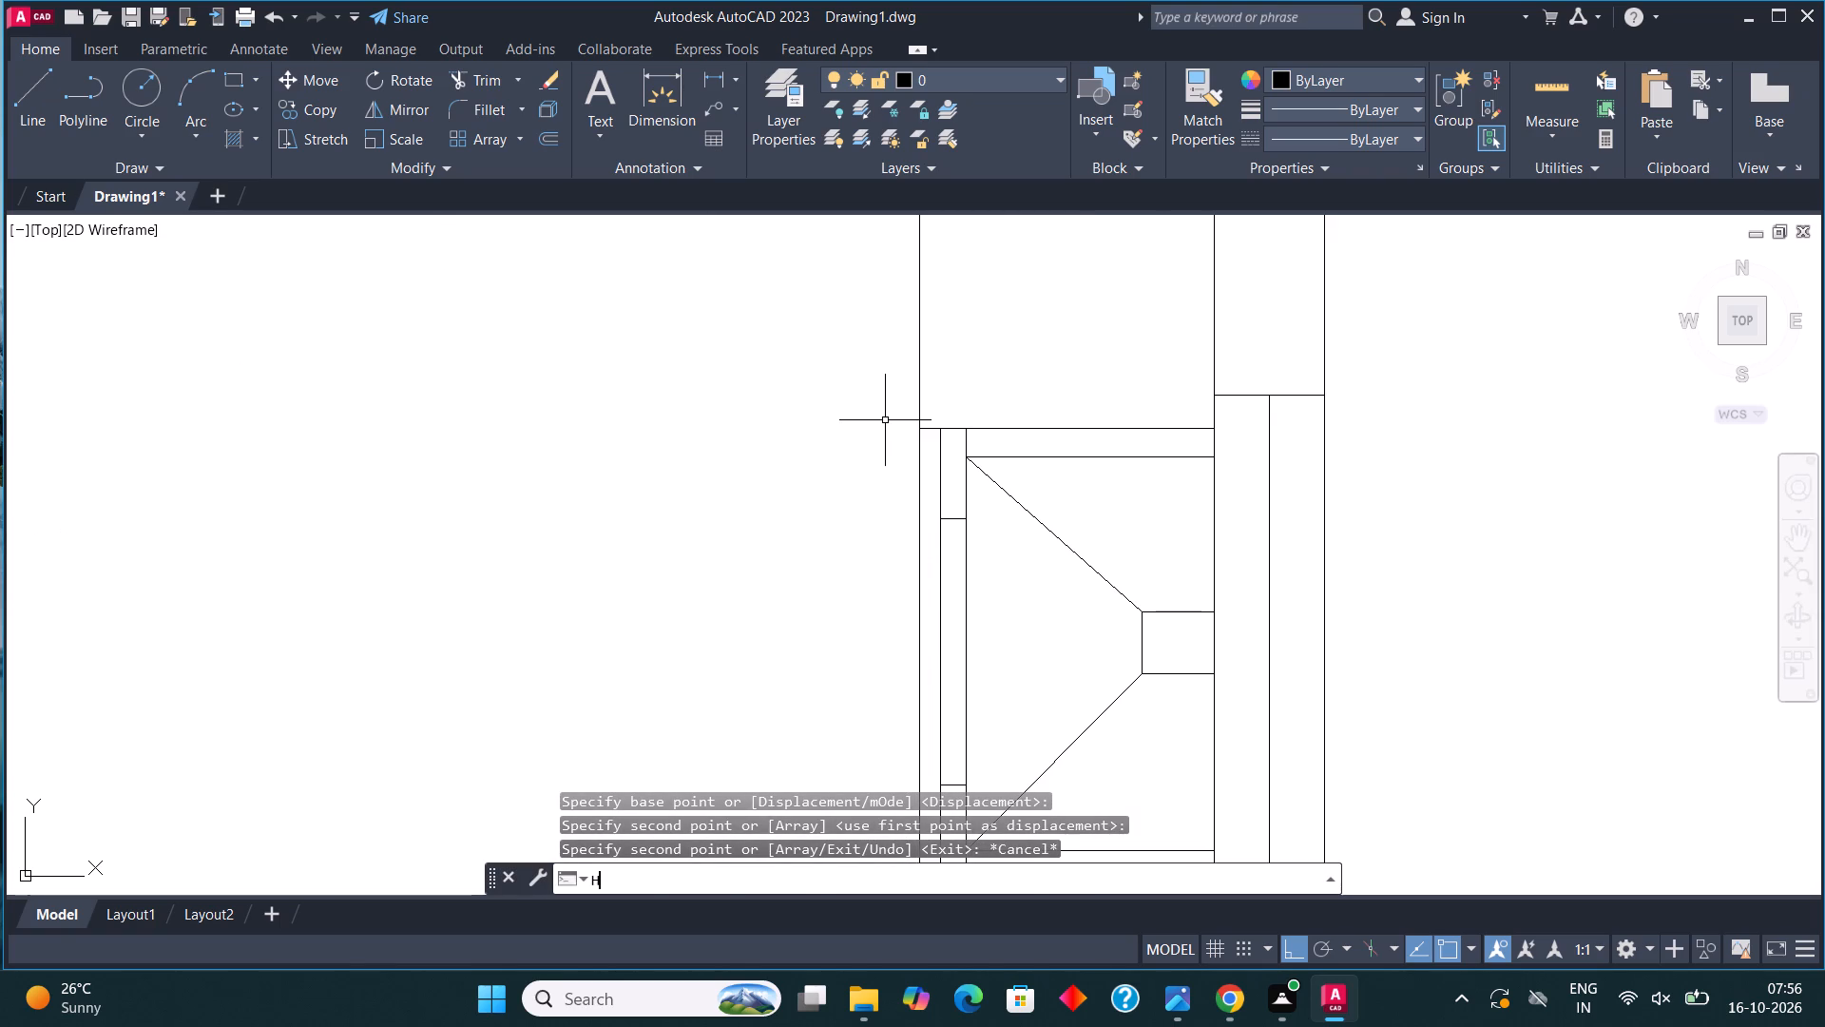
pyautogui.click(951, 469)
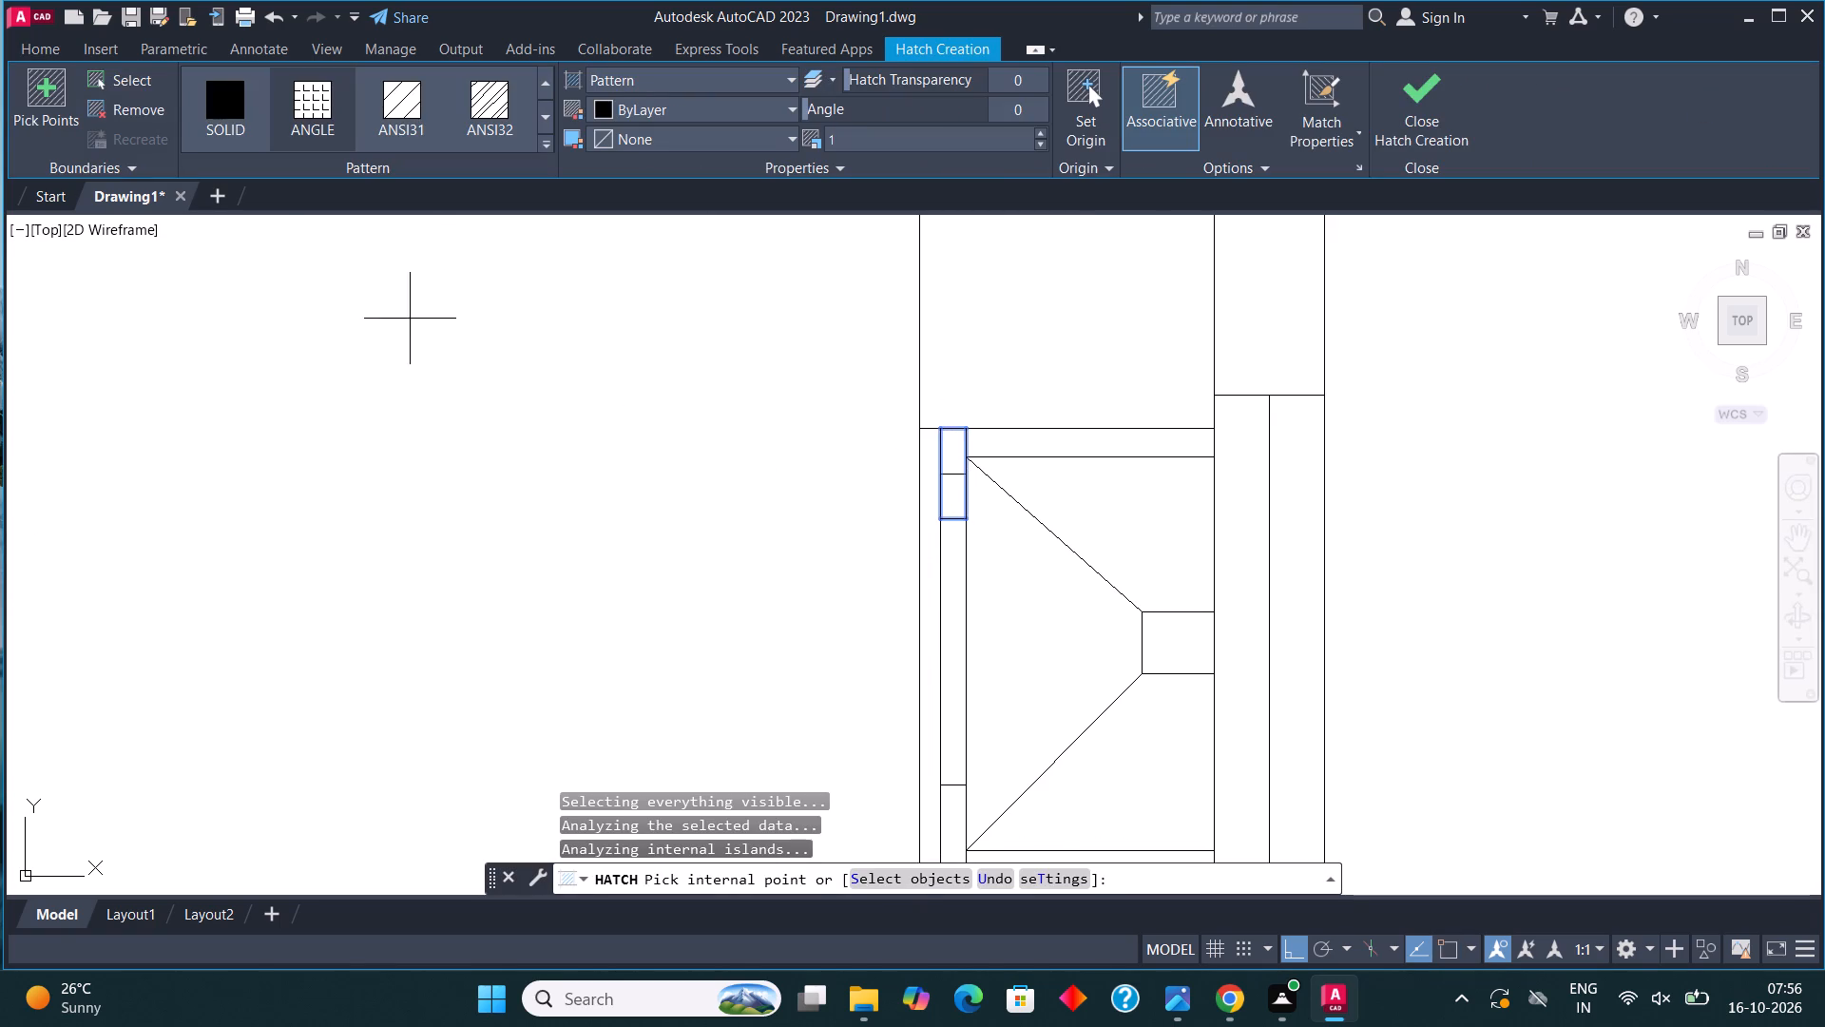
pyautogui.click(217, 117)
pyautogui.scroll(-1, 893, 348)
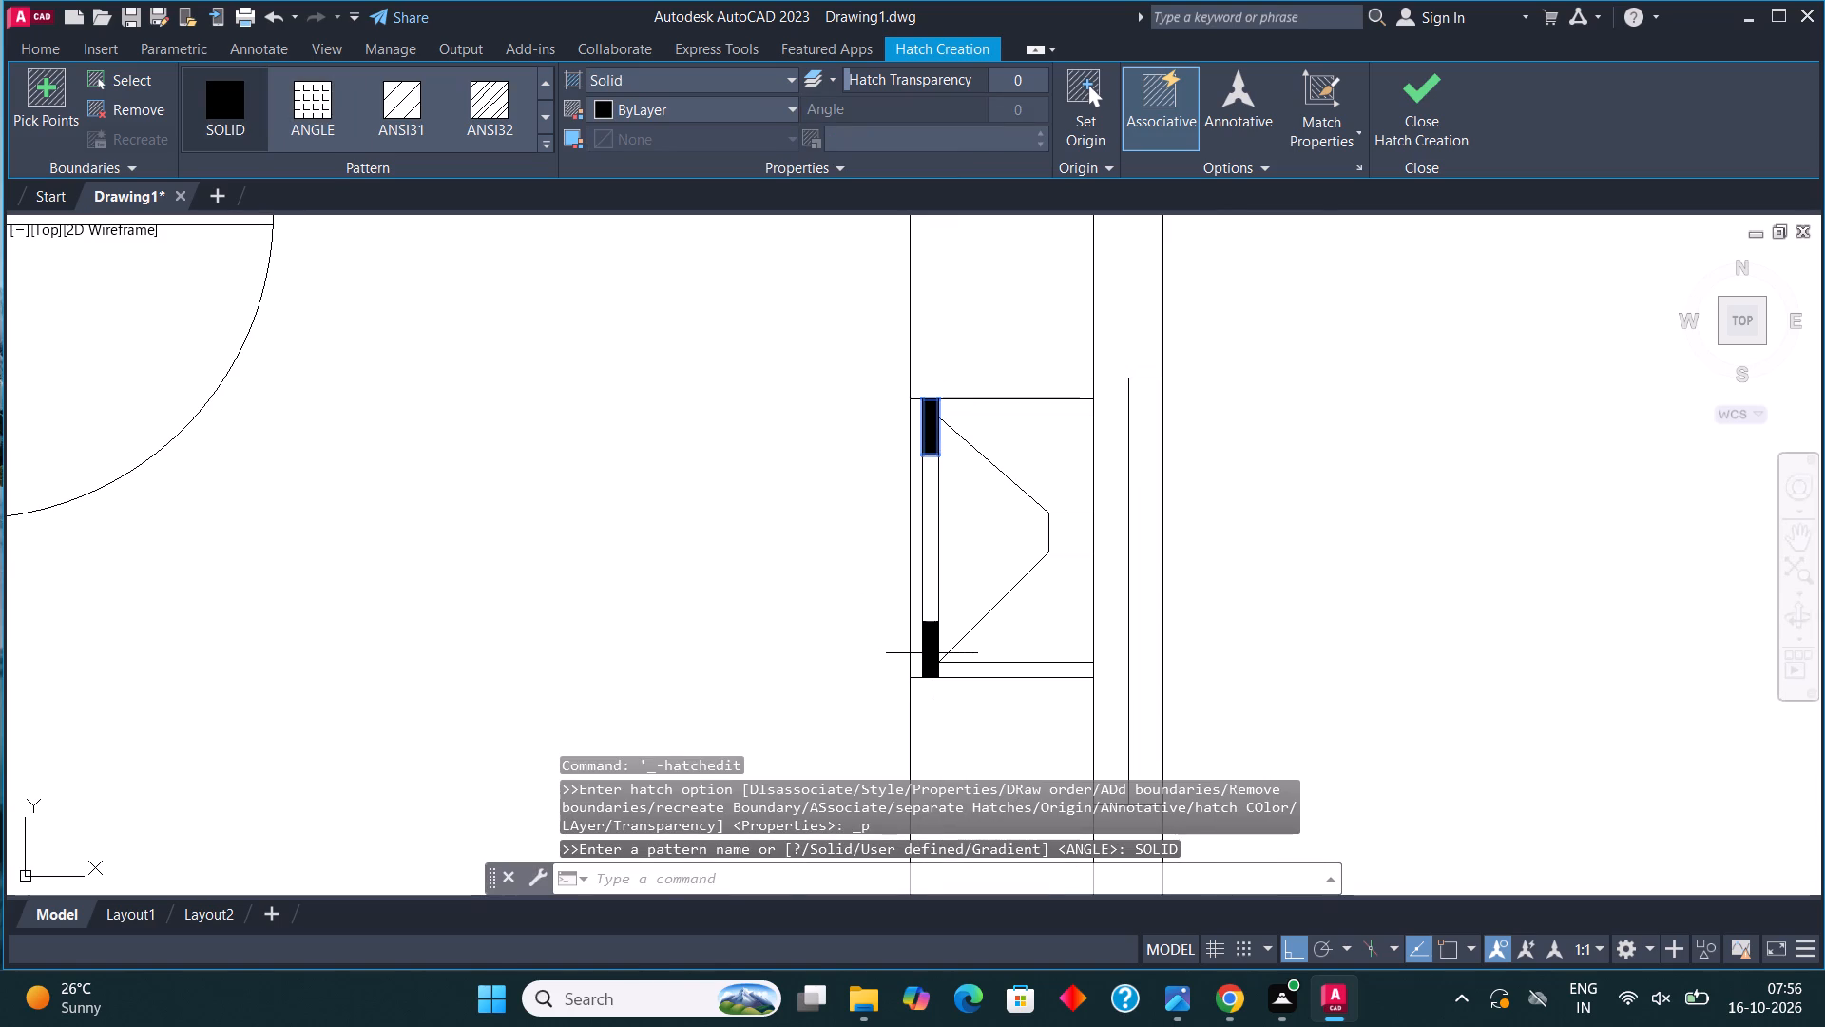
pyautogui.click(932, 655)
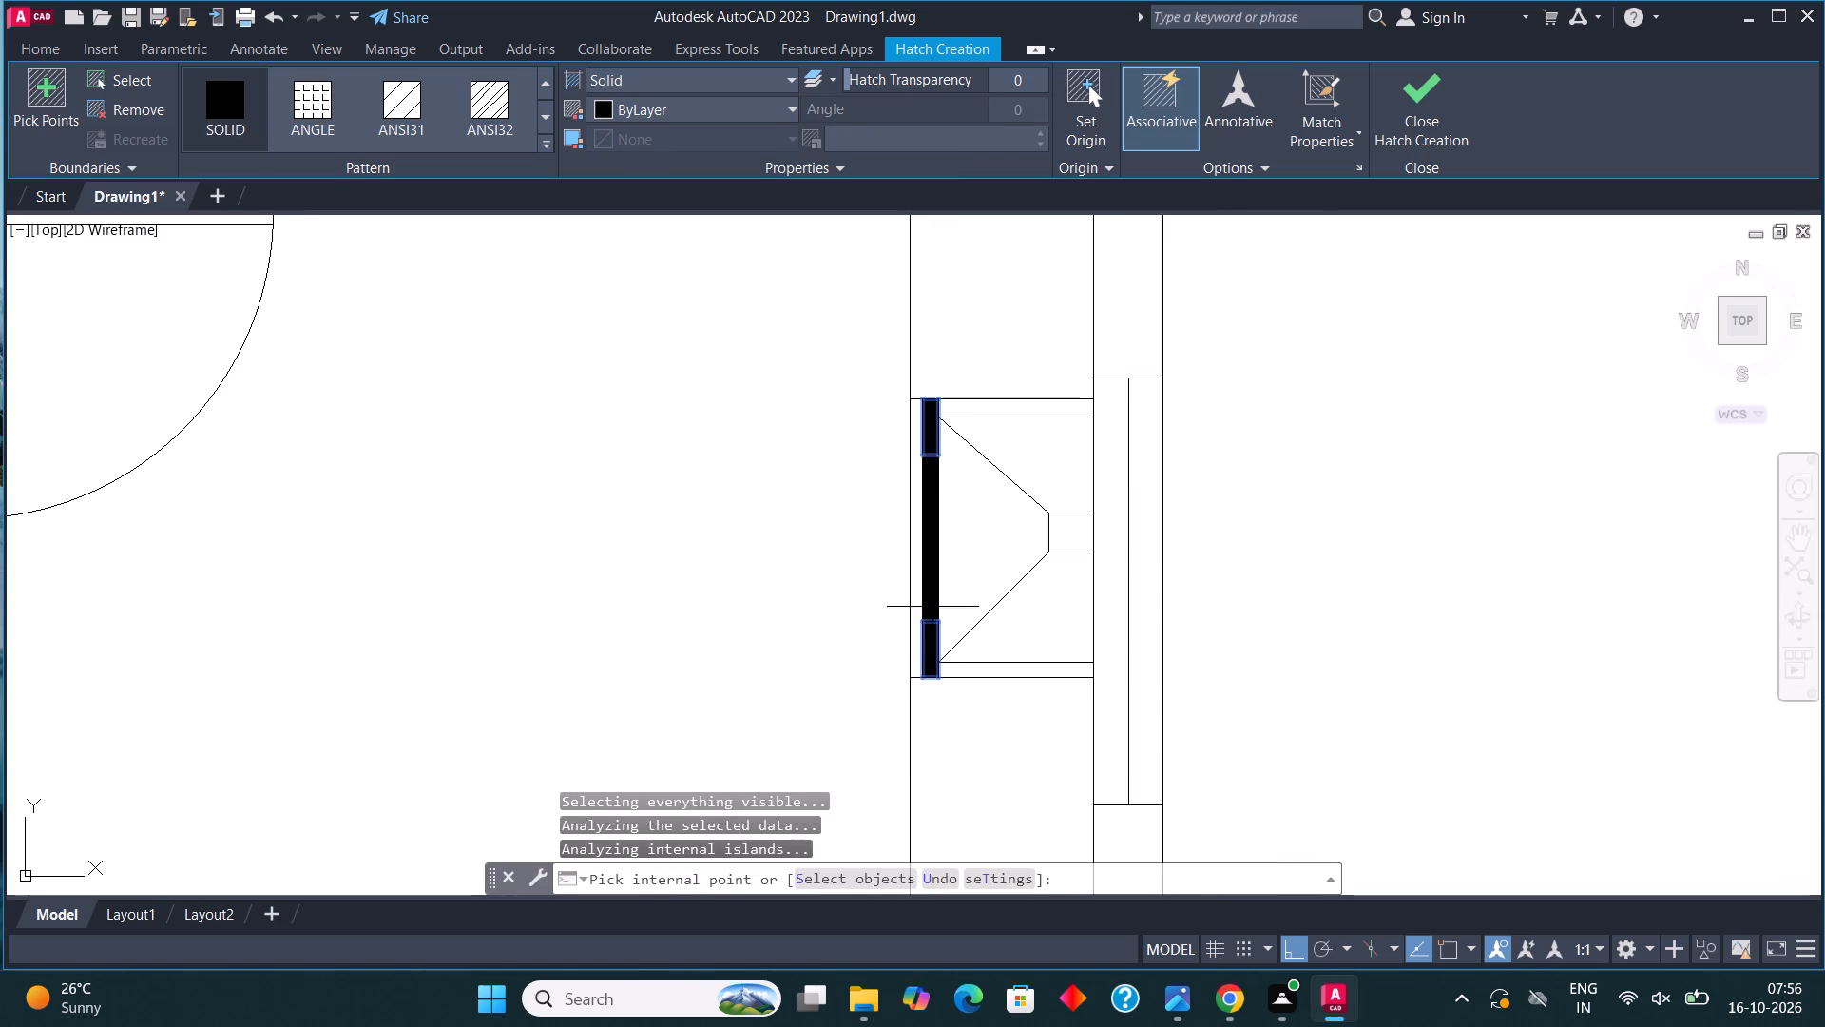
pyautogui.click(913, 569)
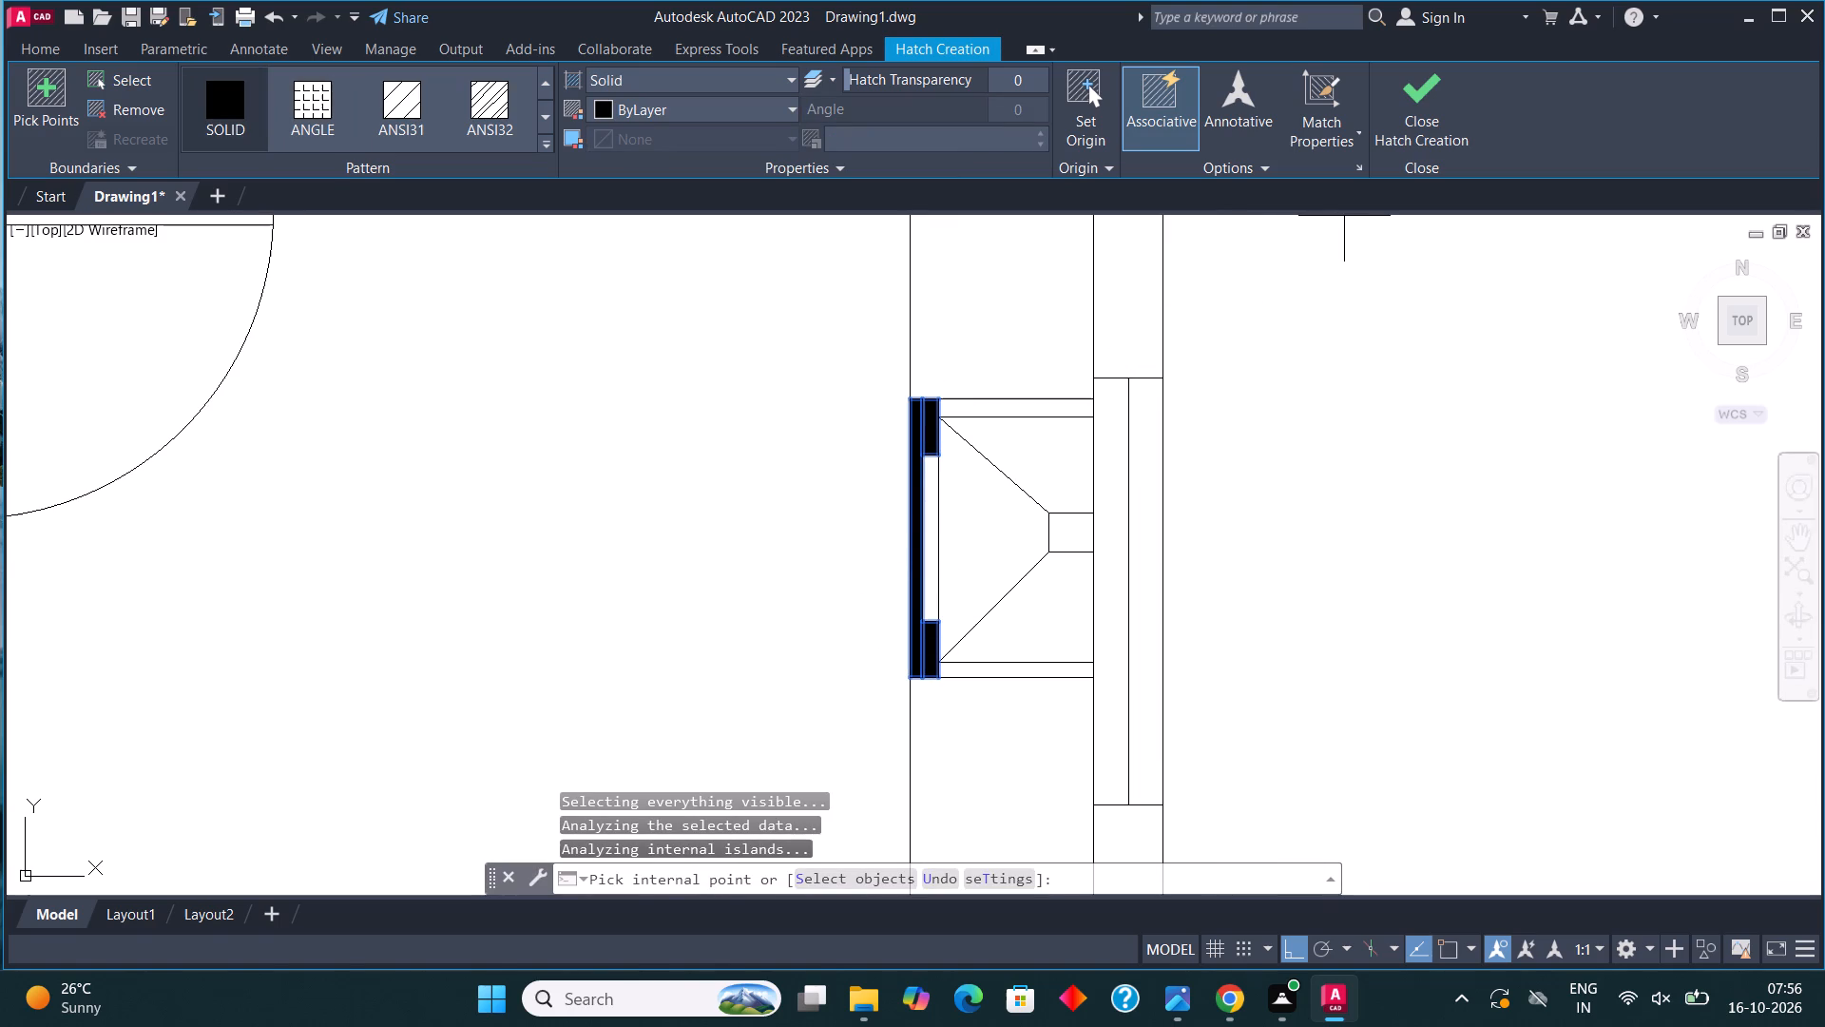
pyautogui.click(1416, 109)
# Review the kitchen layout, then look over the bedrooms and the northern part of the floor plan.
pyautogui.scroll(-2, 1095, 357)
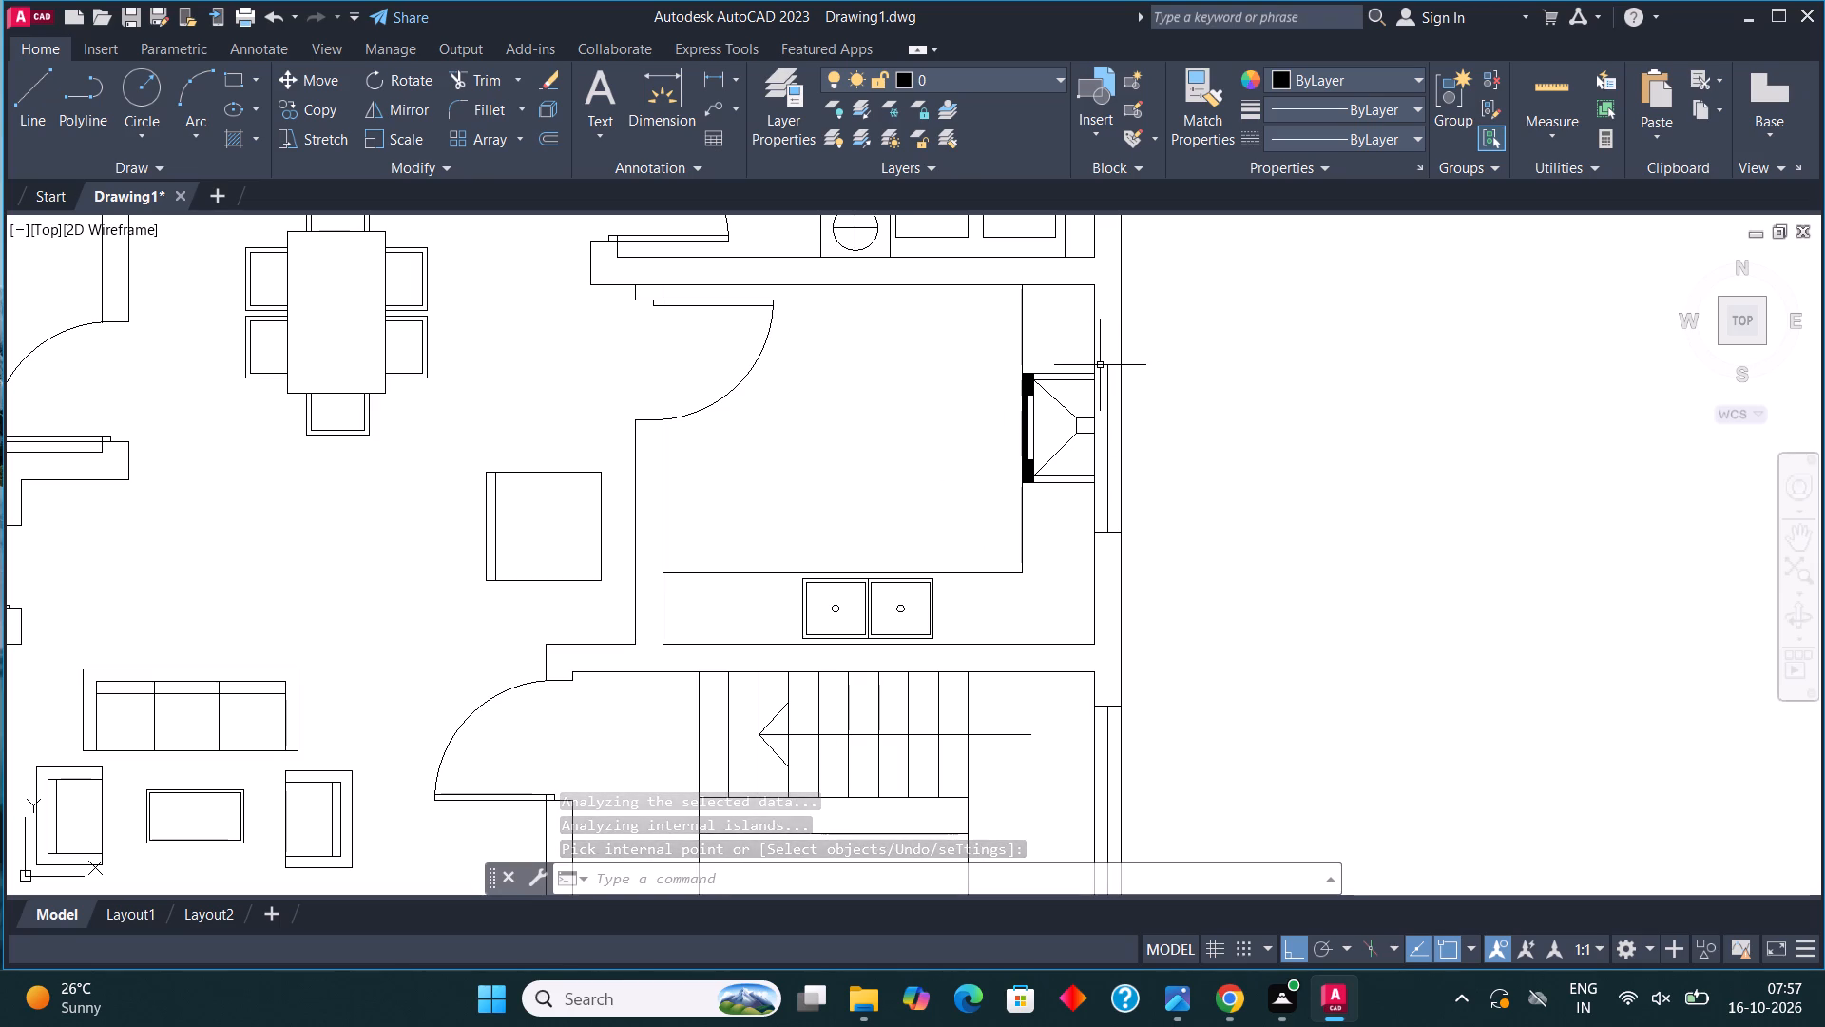
pyautogui.moveTo(973, 512); pyautogui.dragTo(1059, 482, button='middle')
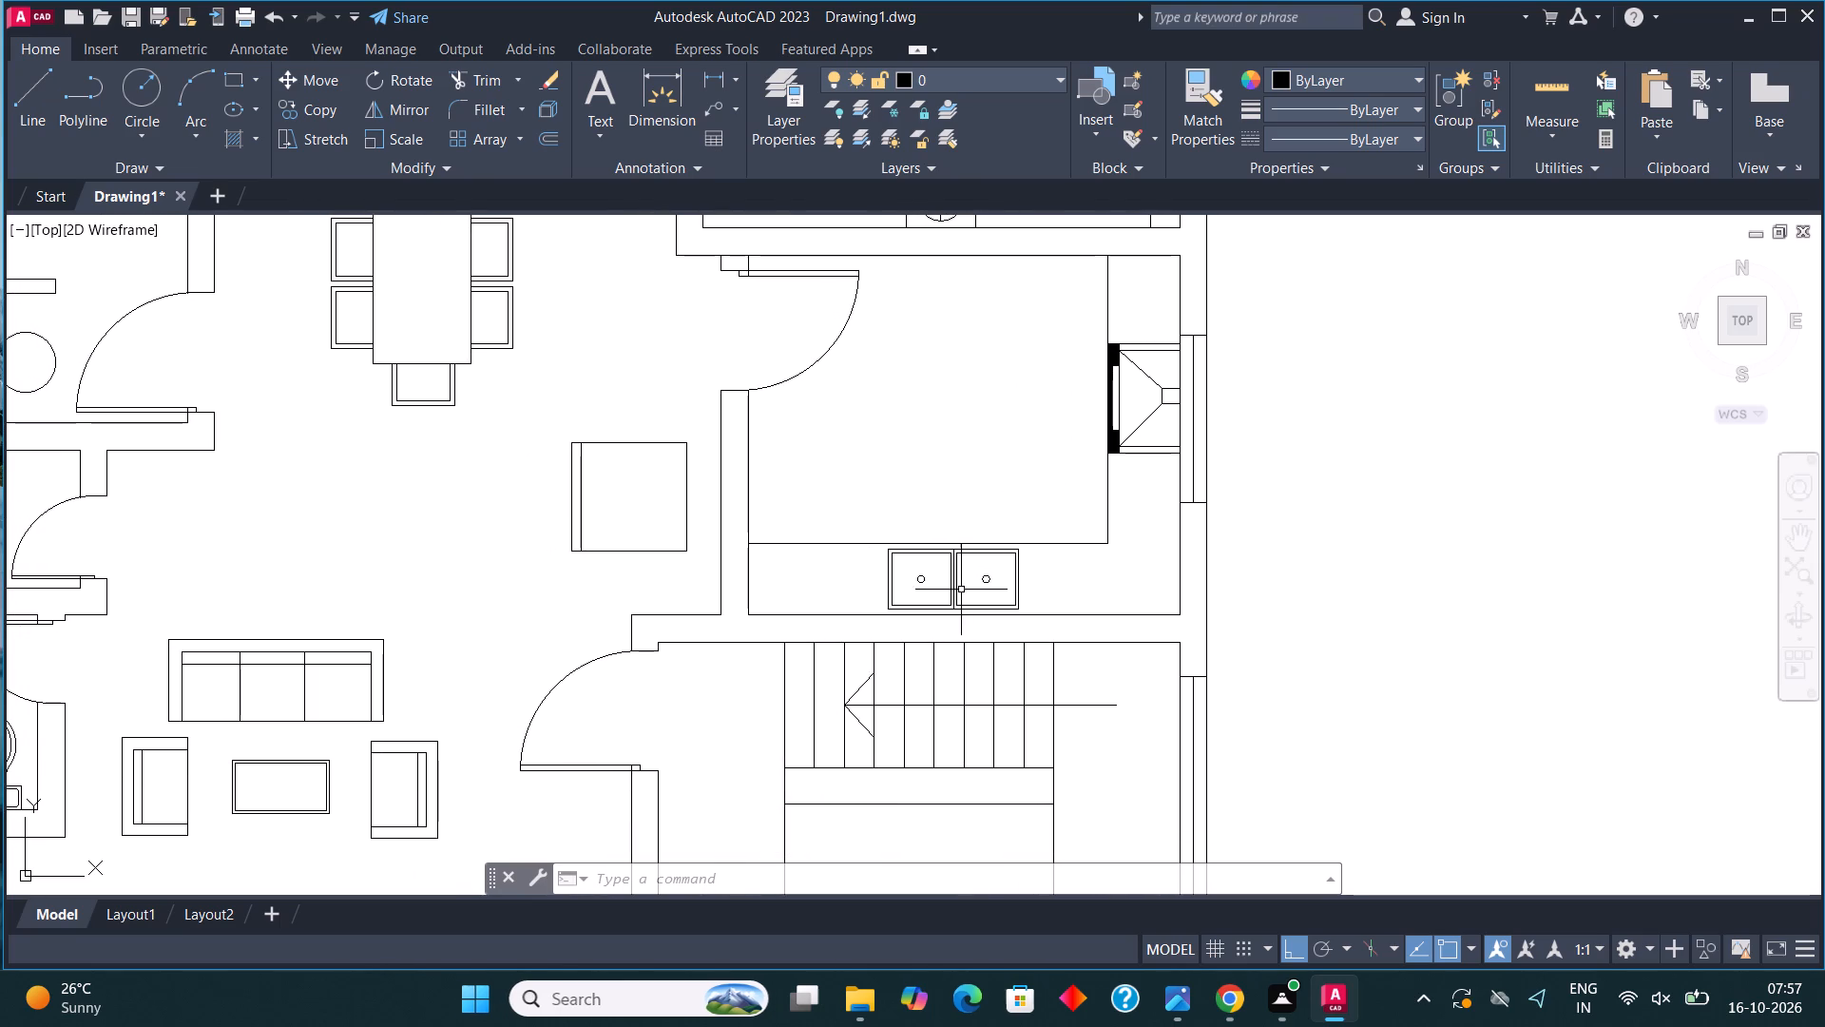
pyautogui.moveTo(1197, 415); pyautogui.dragTo(1034, 524, button='middle')
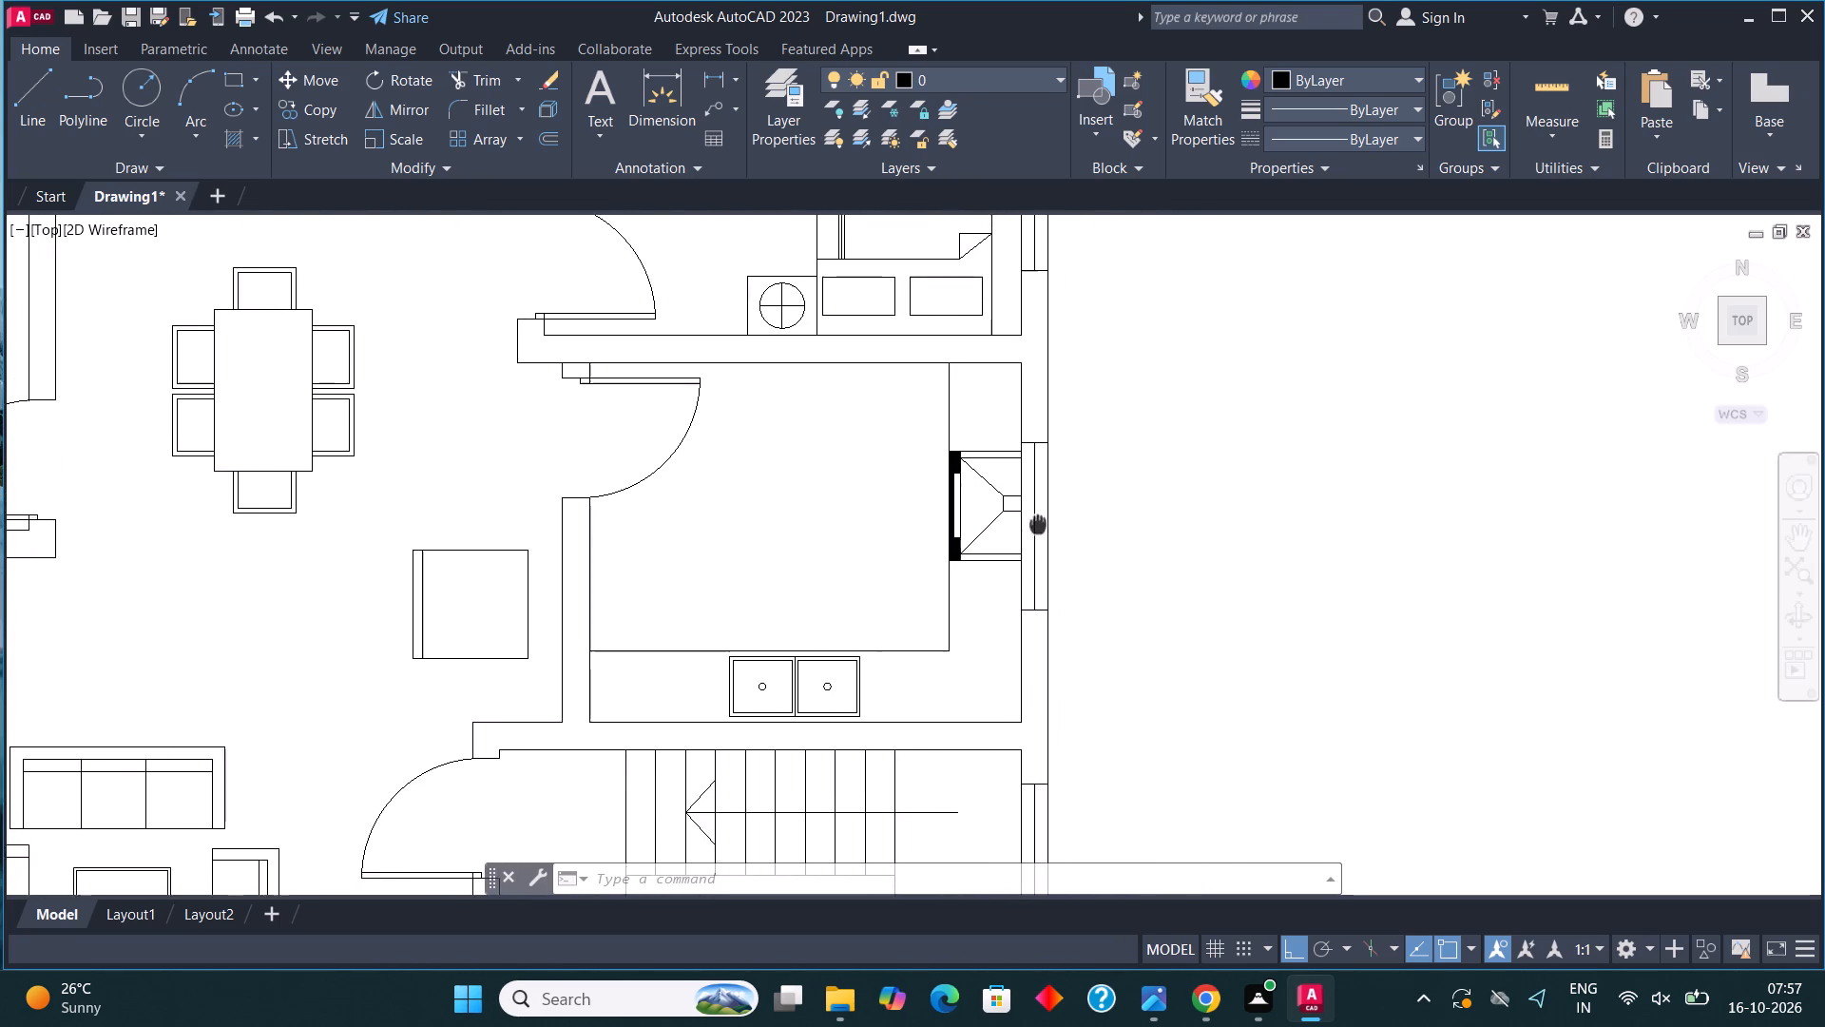
pyautogui.moveTo(1034, 524); pyautogui.dragTo(985, 521, button='middle')
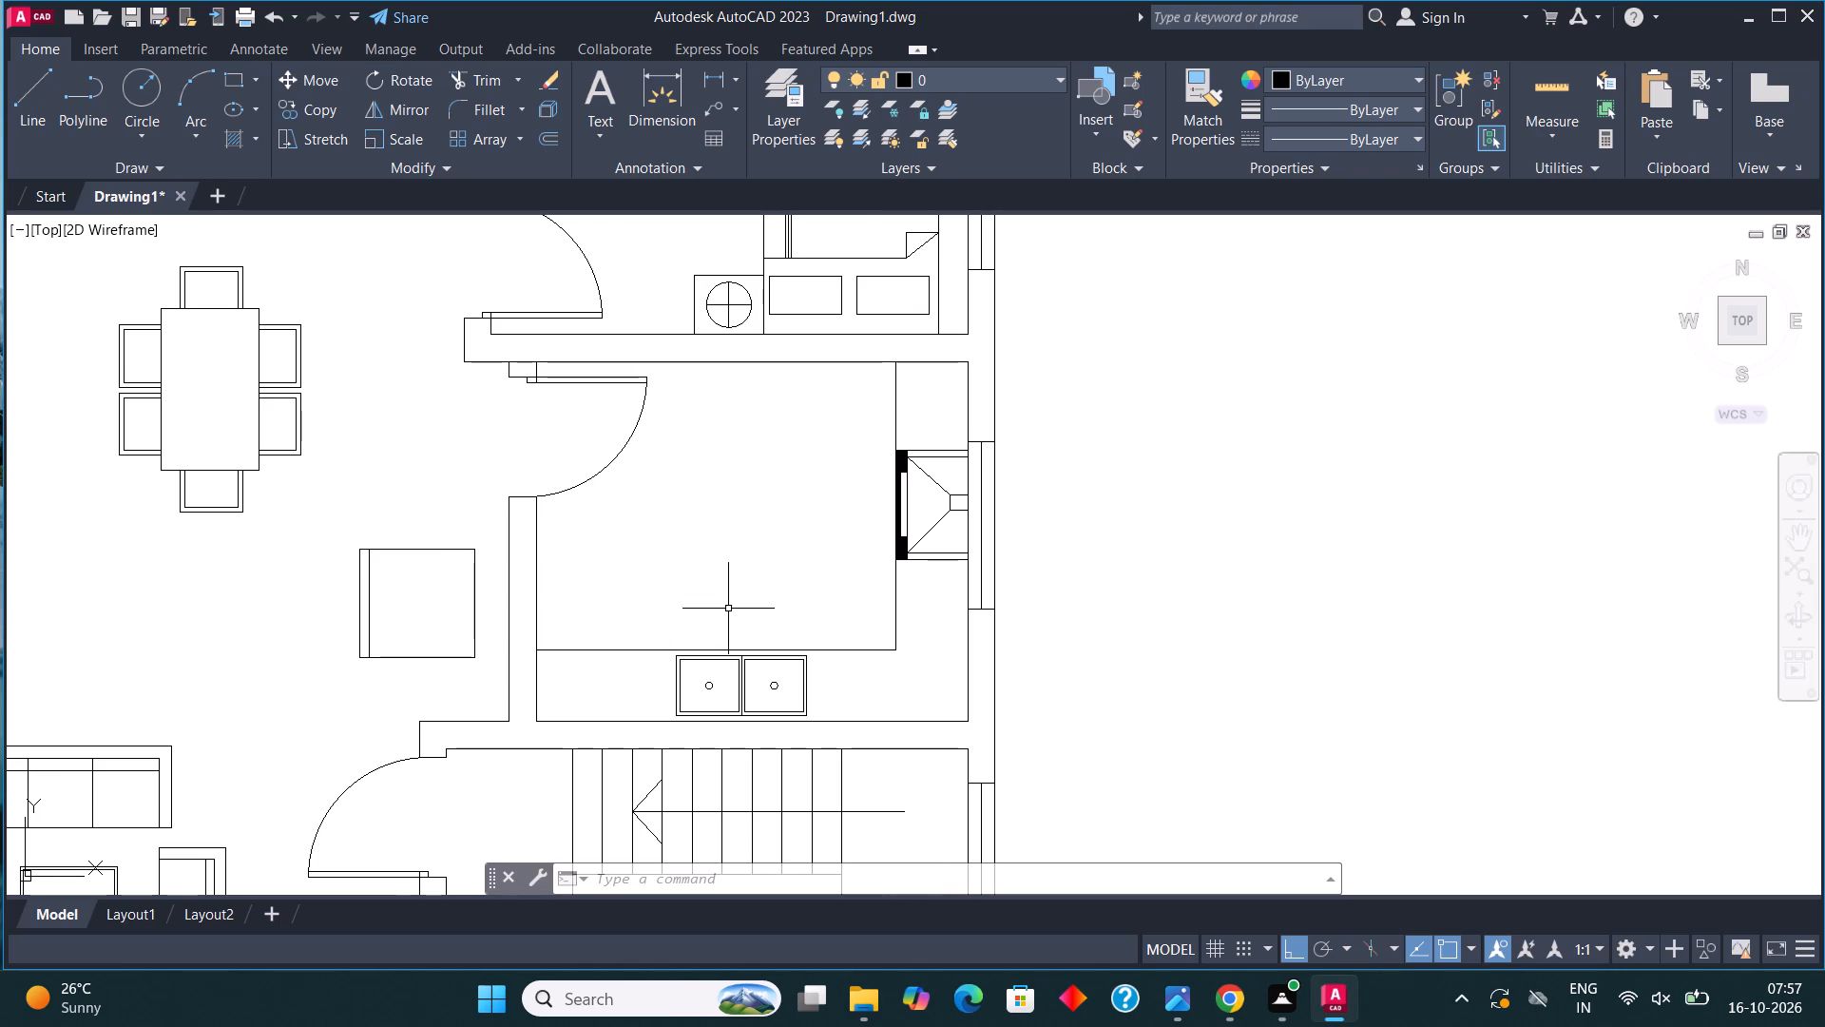
pyautogui.scroll(-2, 740, 664)
pyautogui.moveTo(644, 538); pyautogui.dragTo(814, 642, button='middle')
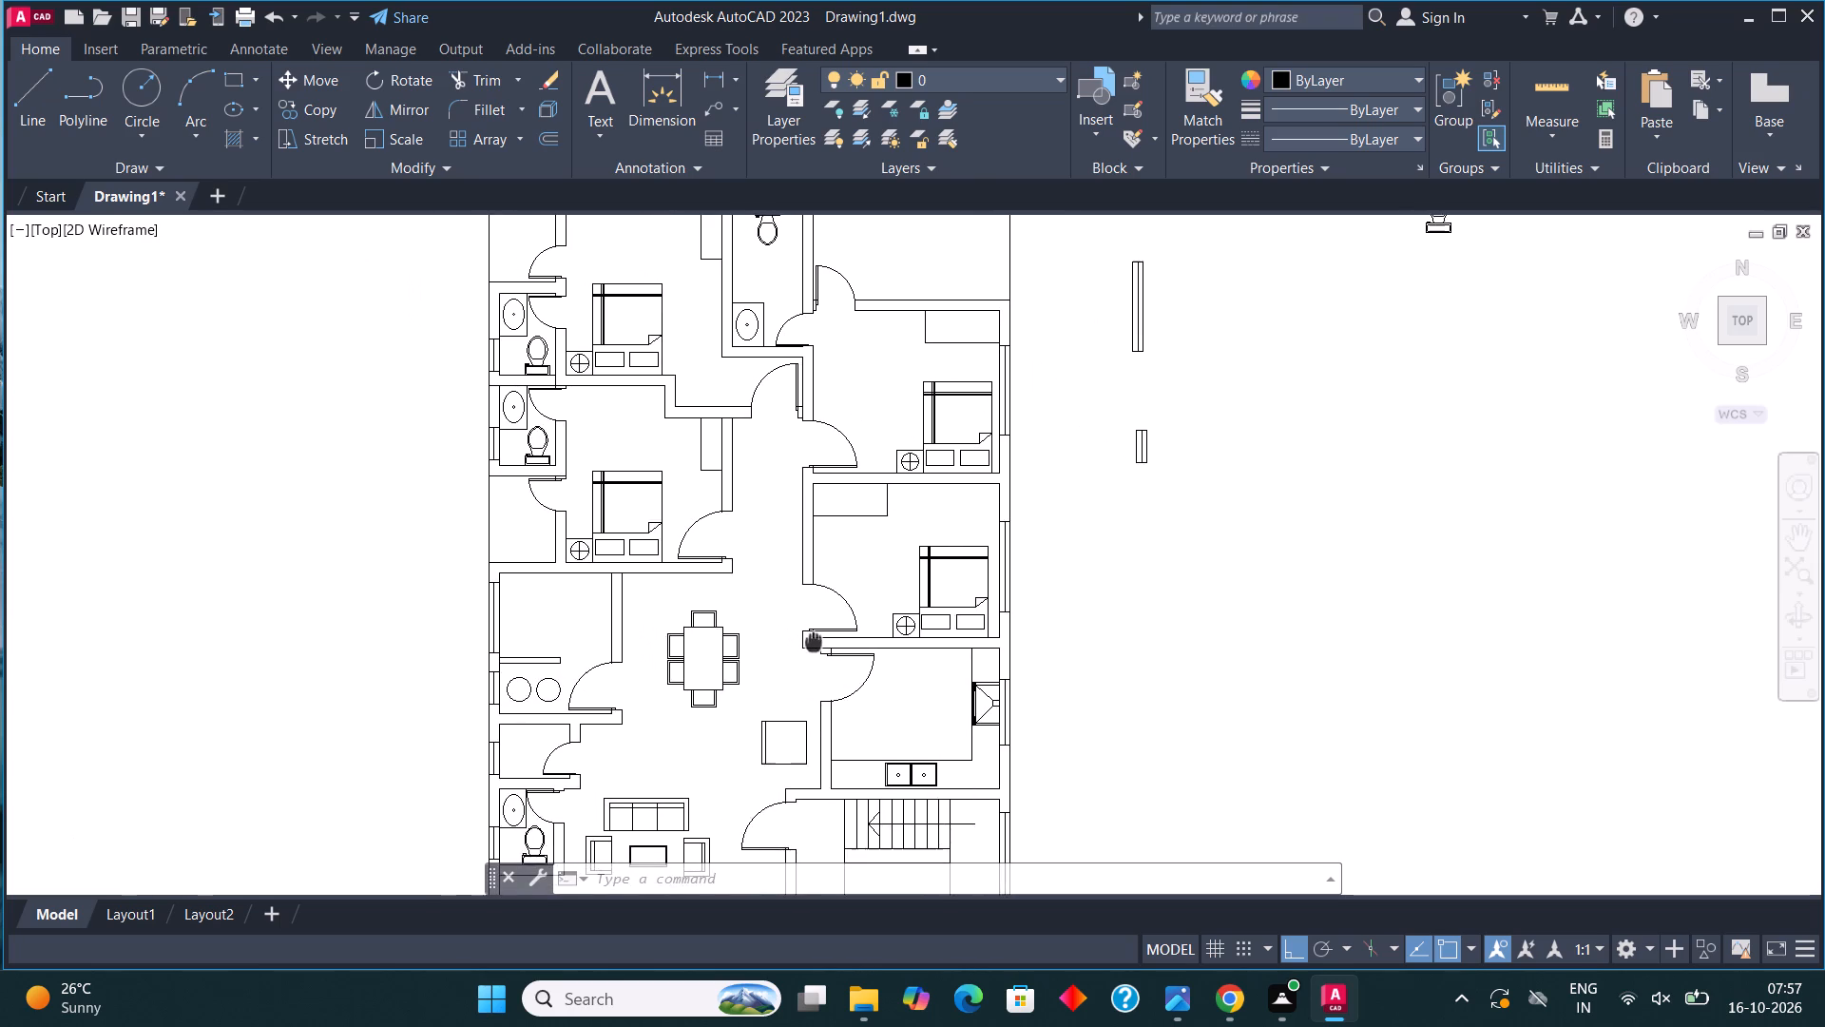
pyautogui.moveTo(814, 642); pyautogui.dragTo(841, 649, button='middle')
pyautogui.moveTo(1006, 474); pyautogui.dragTo(1033, 580, button='middle')
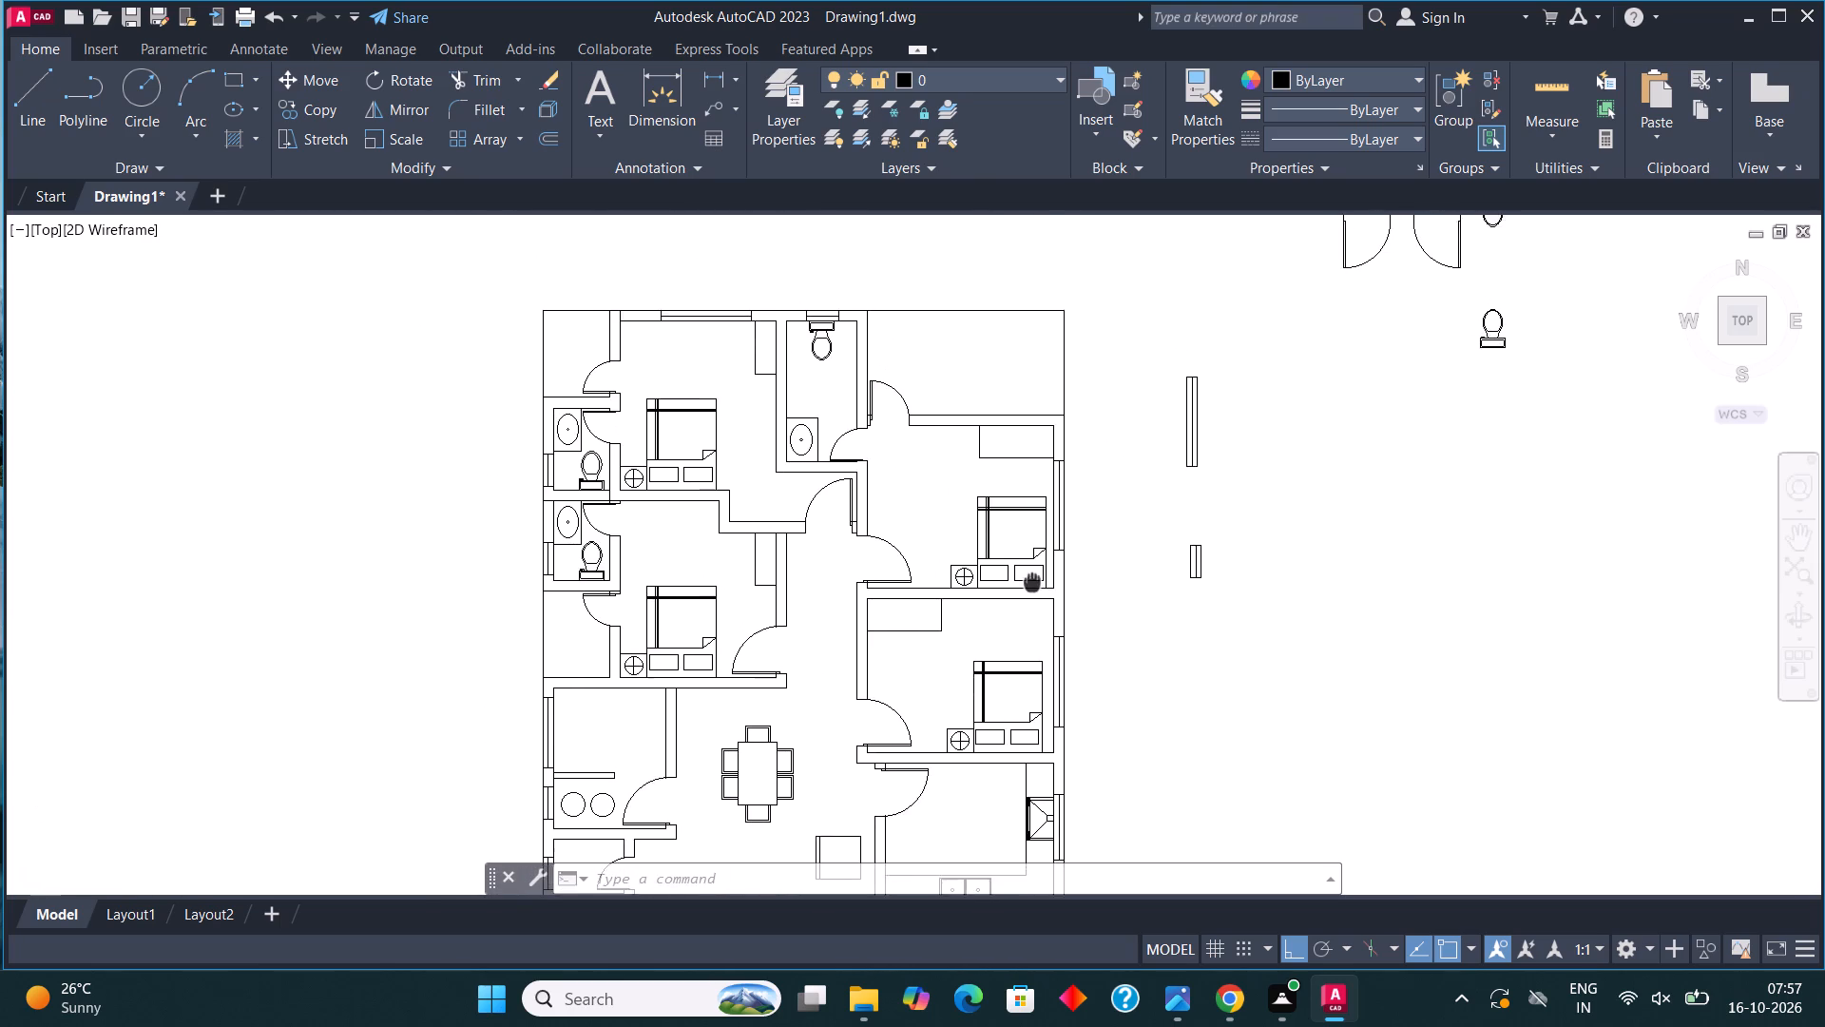
pyautogui.moveTo(1033, 580); pyautogui.dragTo(1055, 594, button='middle')
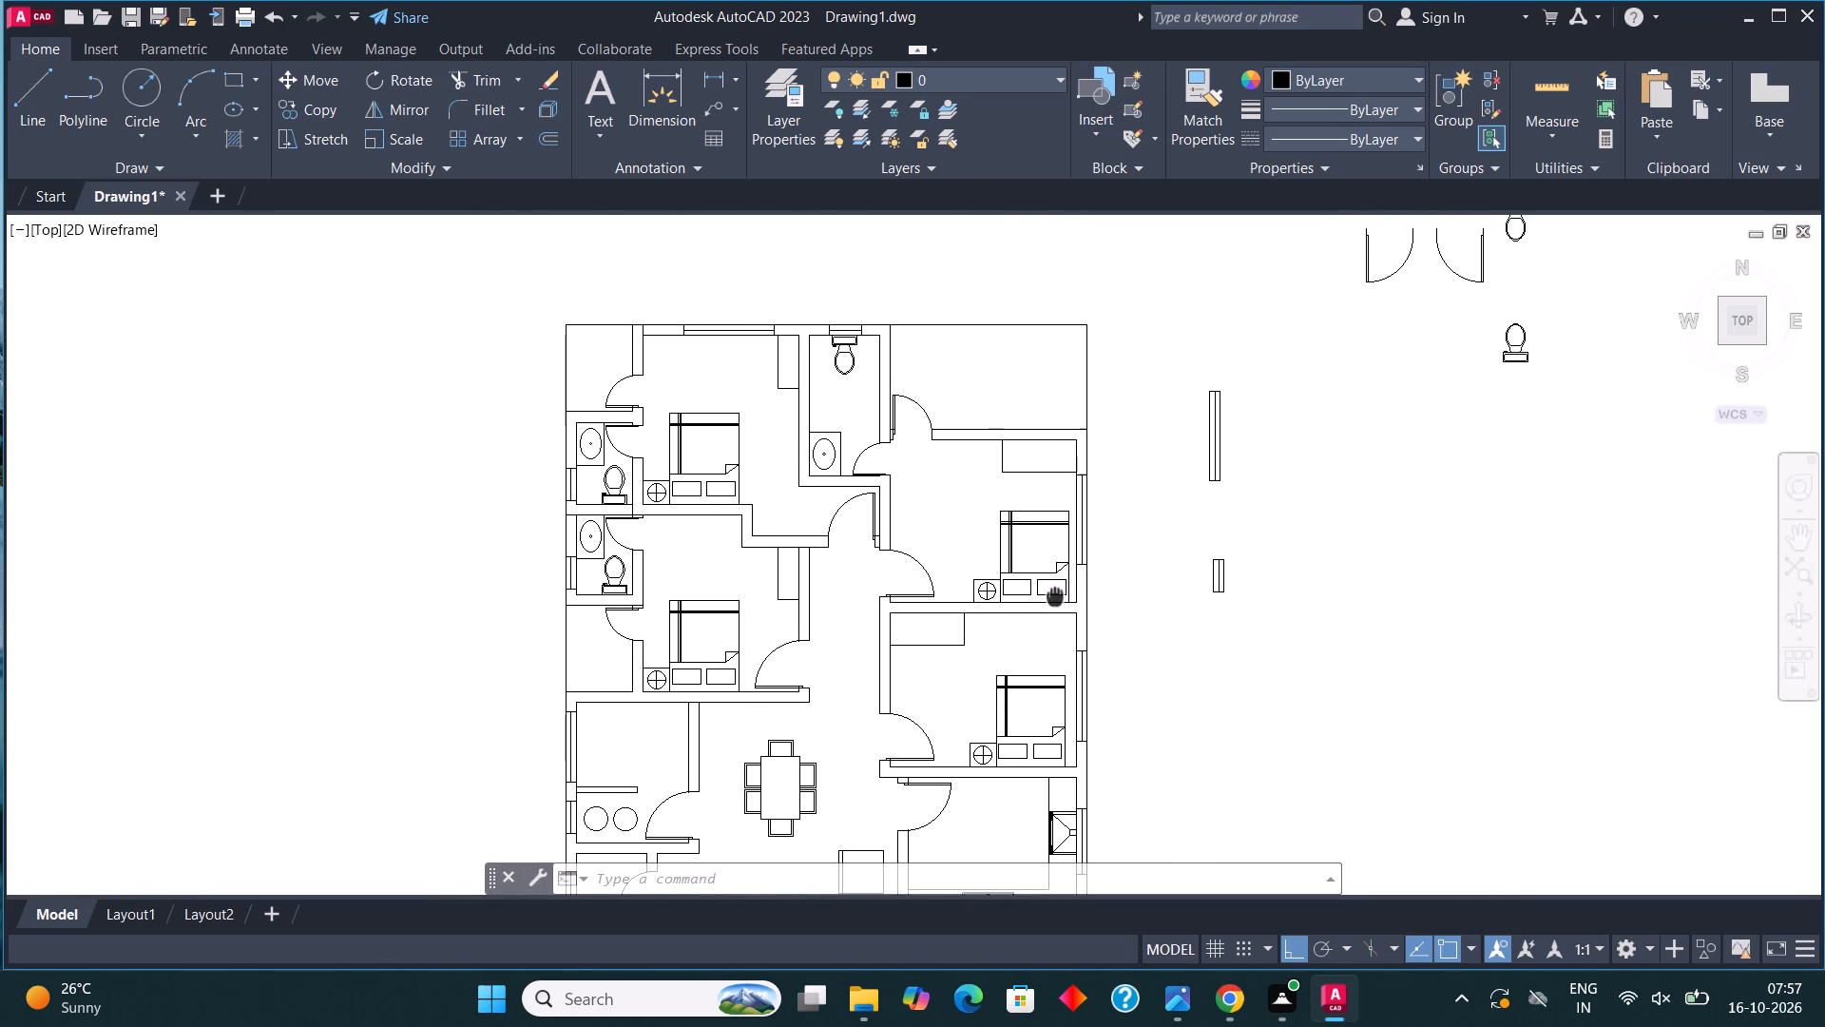
# Insert the Trees - Imperial block from the tool palettes in the empty area east of the floor plan.
pyautogui.moveTo(1055, 594); pyautogui.dragTo(895, 660, button='middle')
pyautogui.write('TOOL')
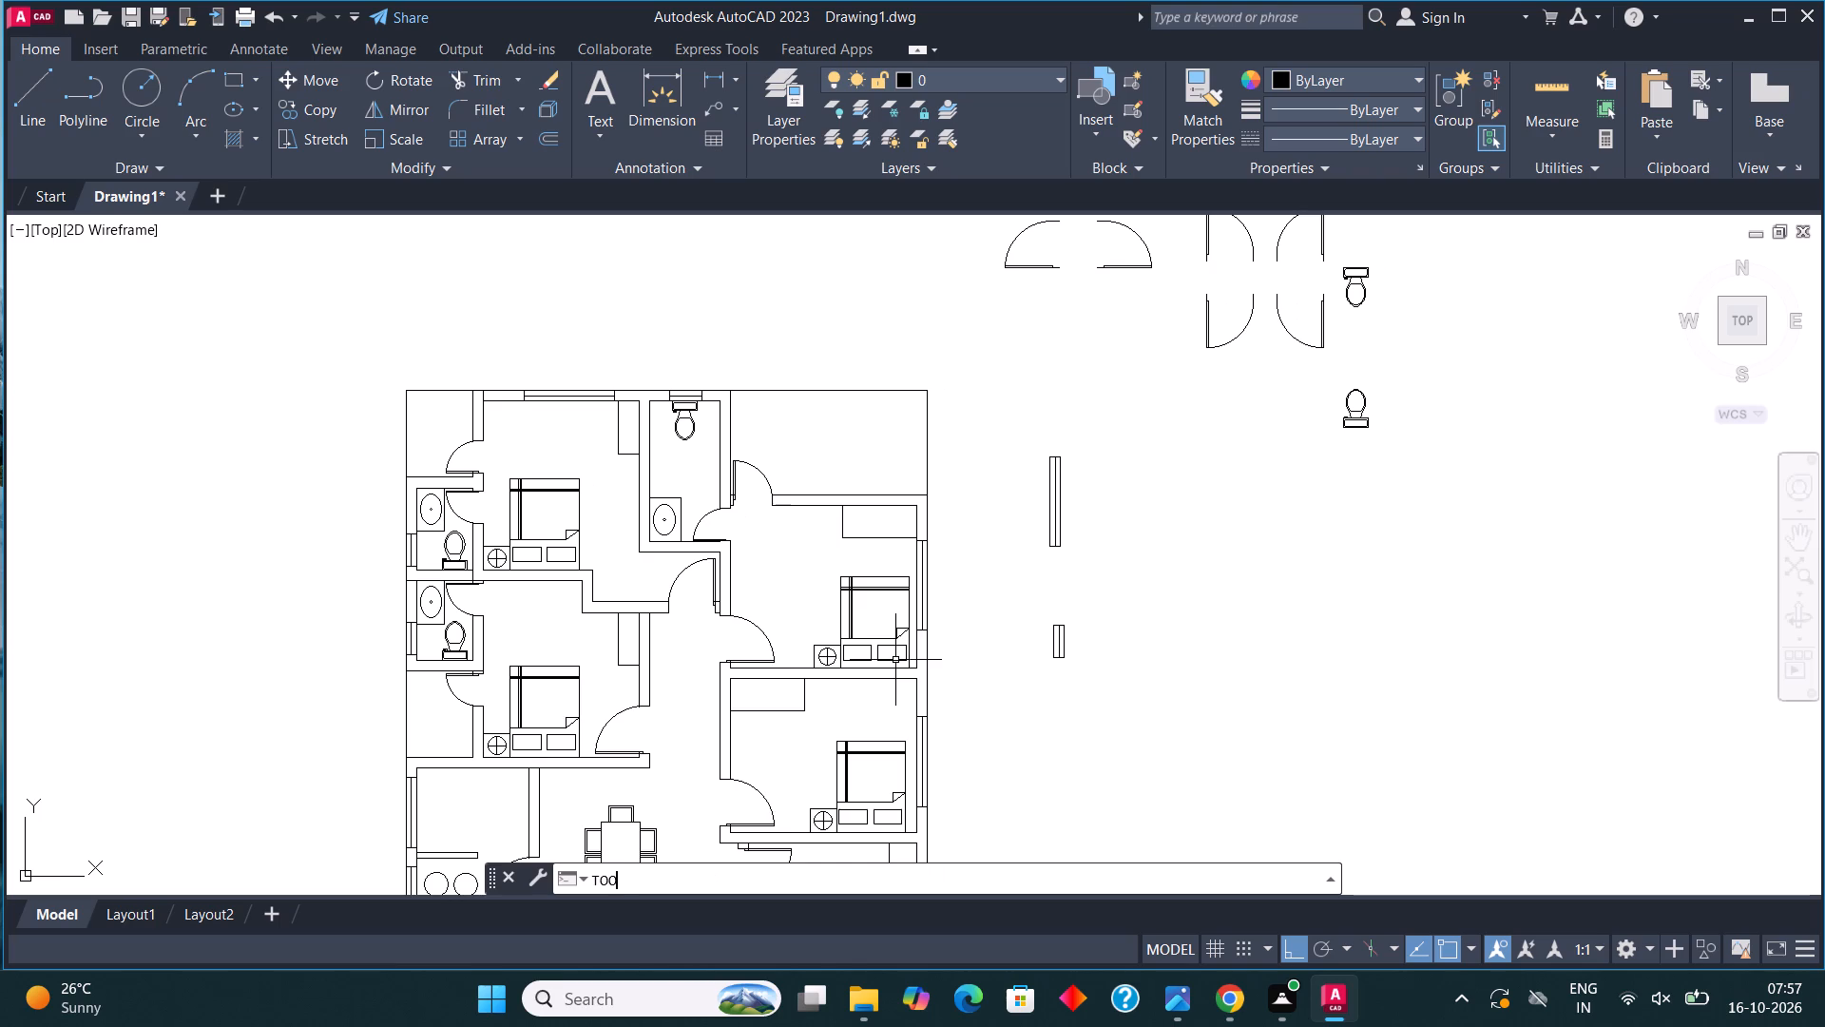
pyautogui.click(725, 646)
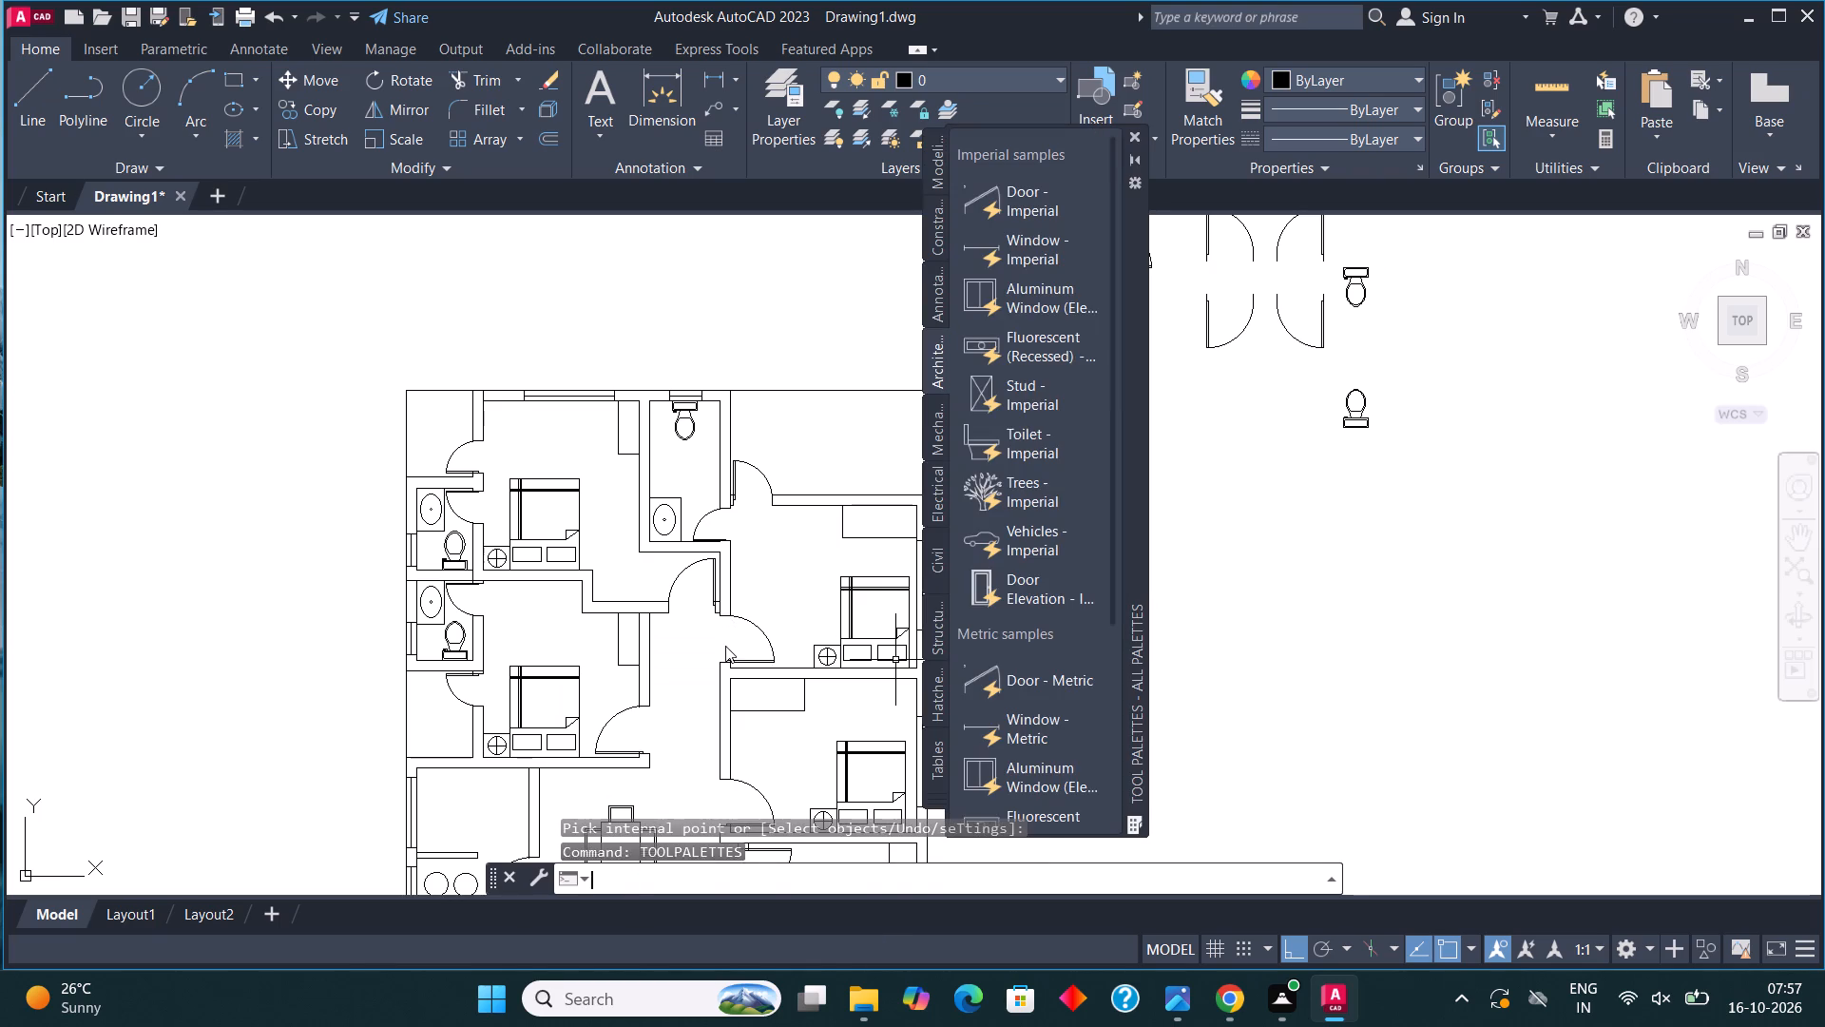
pyautogui.click(1013, 503)
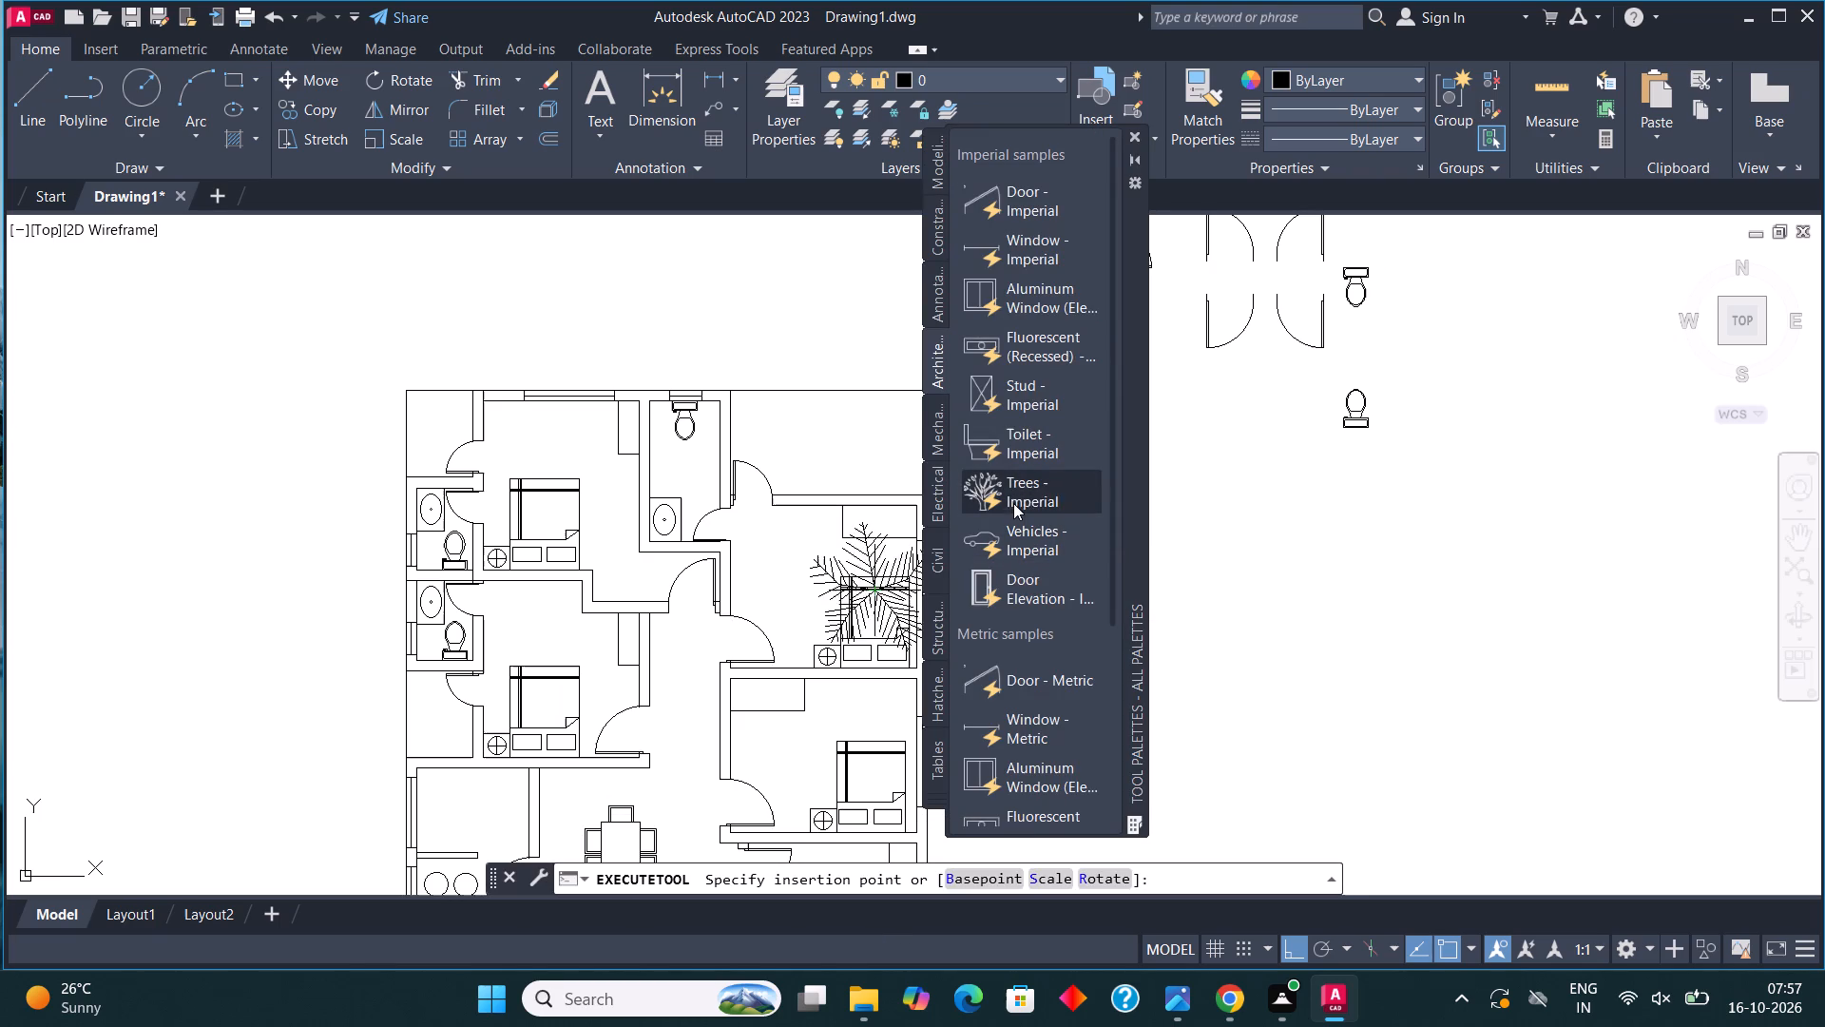
pyautogui.click(1294, 581)
pyautogui.click(1132, 136)
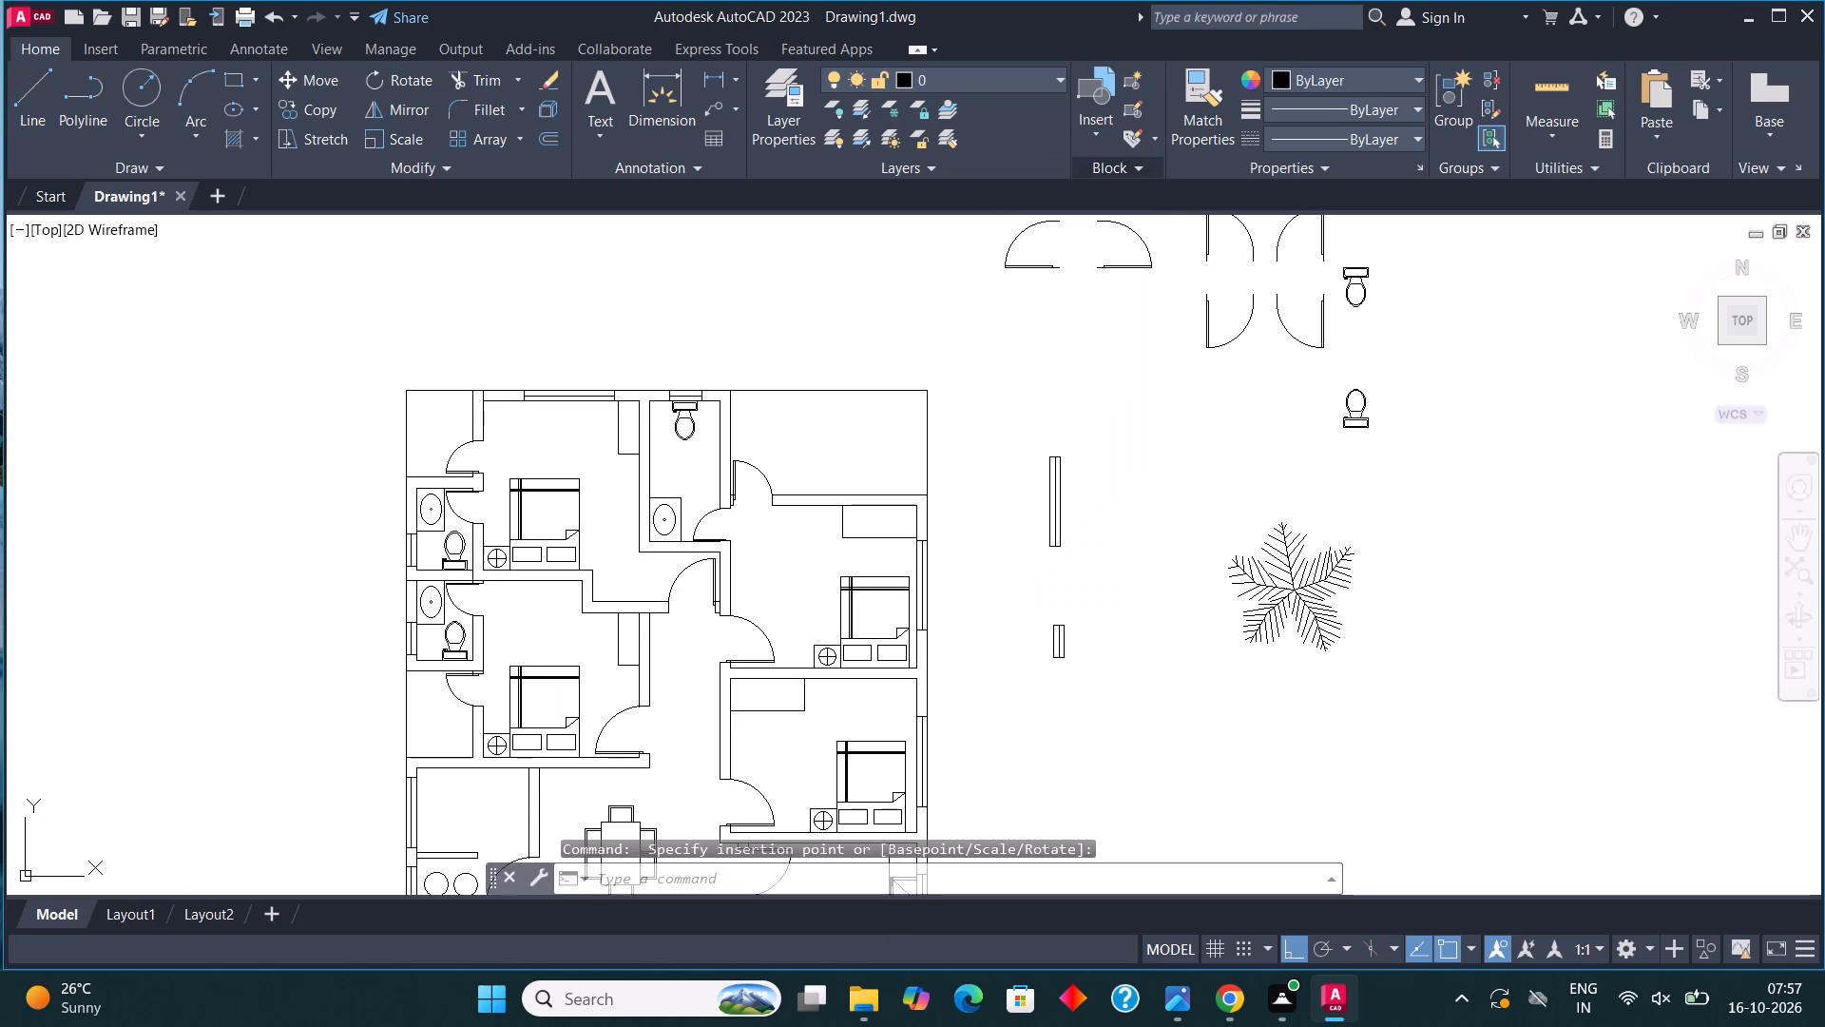
# Scale the inserted tree block down freehand to about a third of its size to suit the balconies.
pyautogui.click(1255, 565)
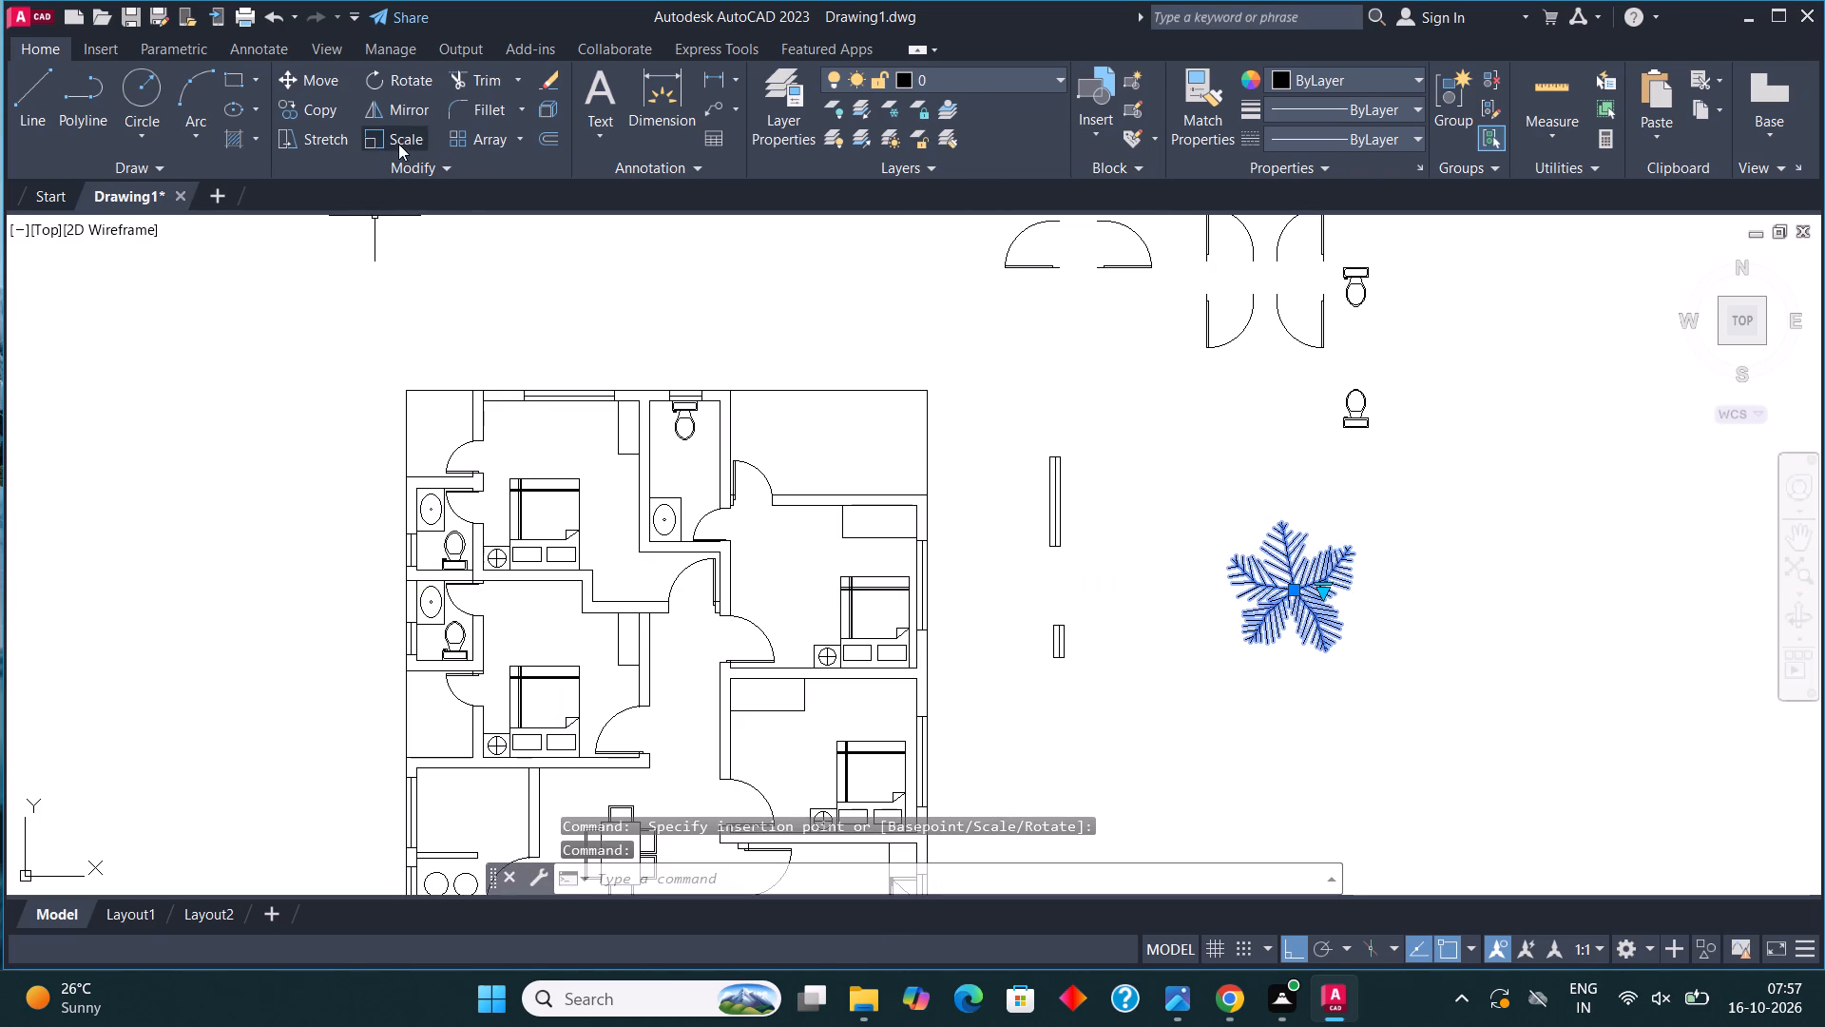
pyautogui.click(398, 144)
pyautogui.click(1267, 612)
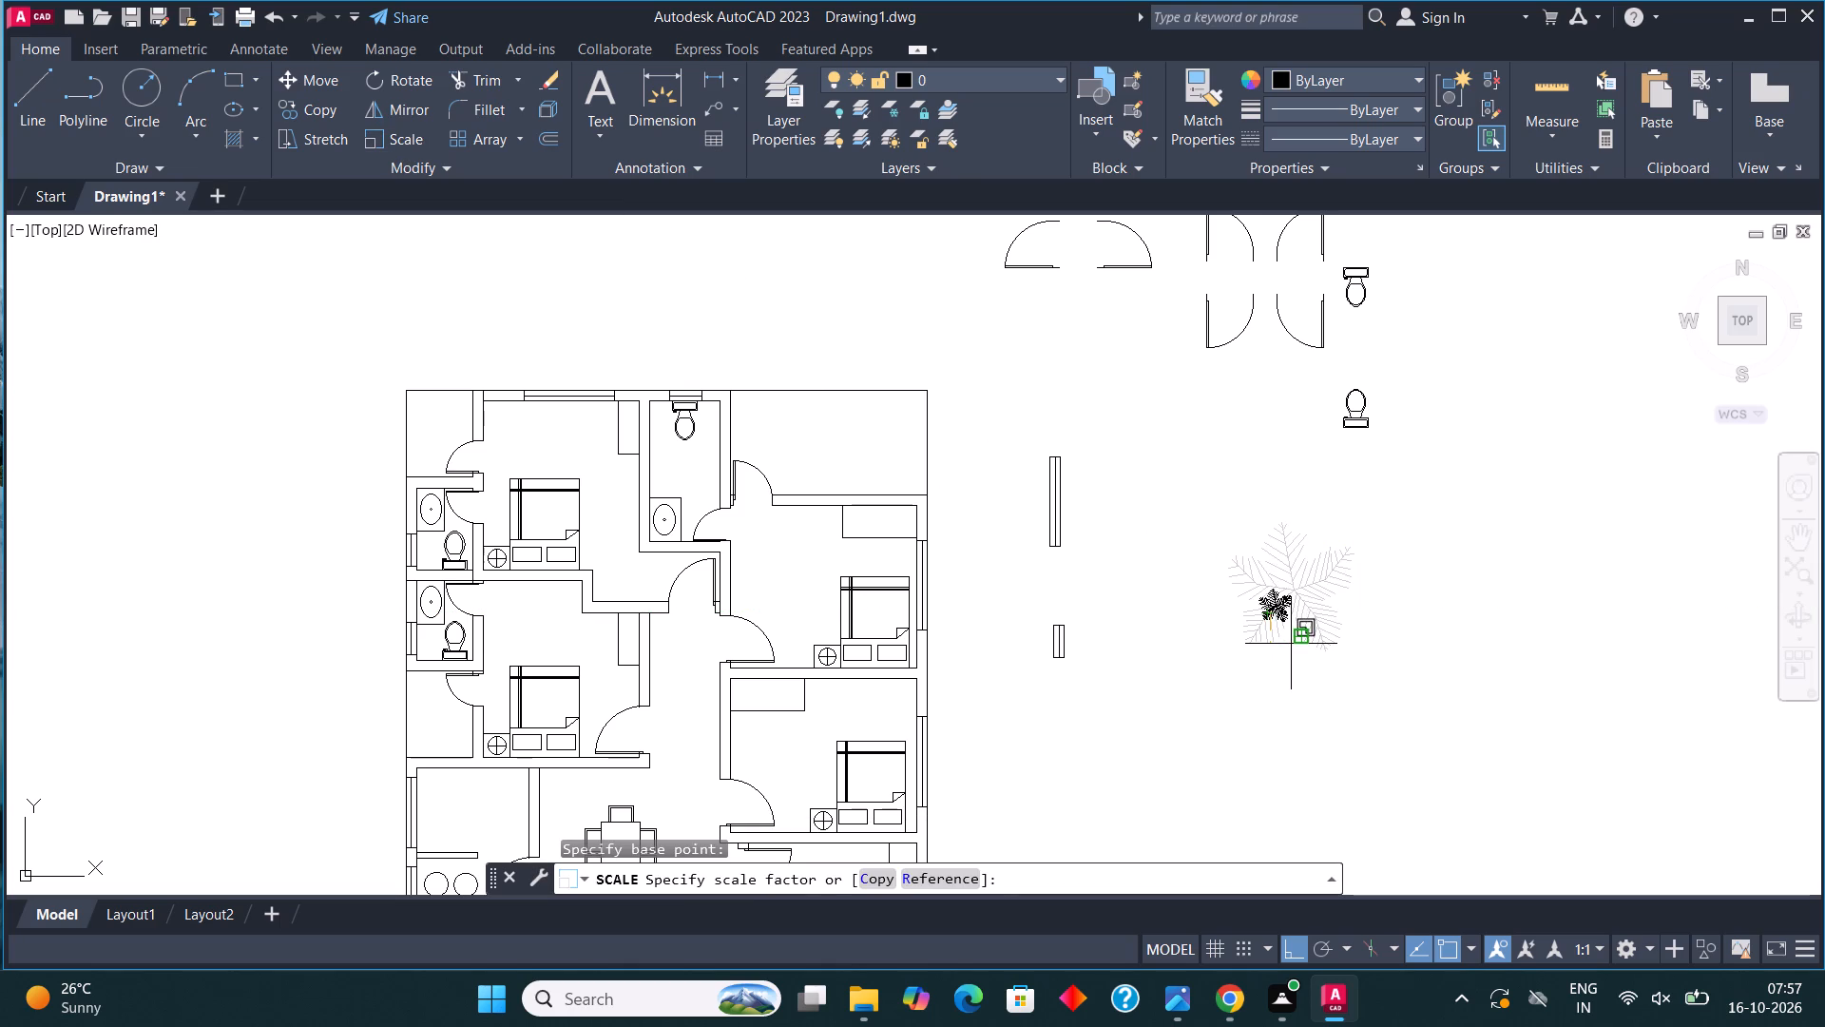
pyautogui.click(1292, 645)
# Copy the small tree into the northeast balcony, placing two along its east side and three along the north wall.
pyautogui.click(1274, 618)
pyautogui.click(317, 110)
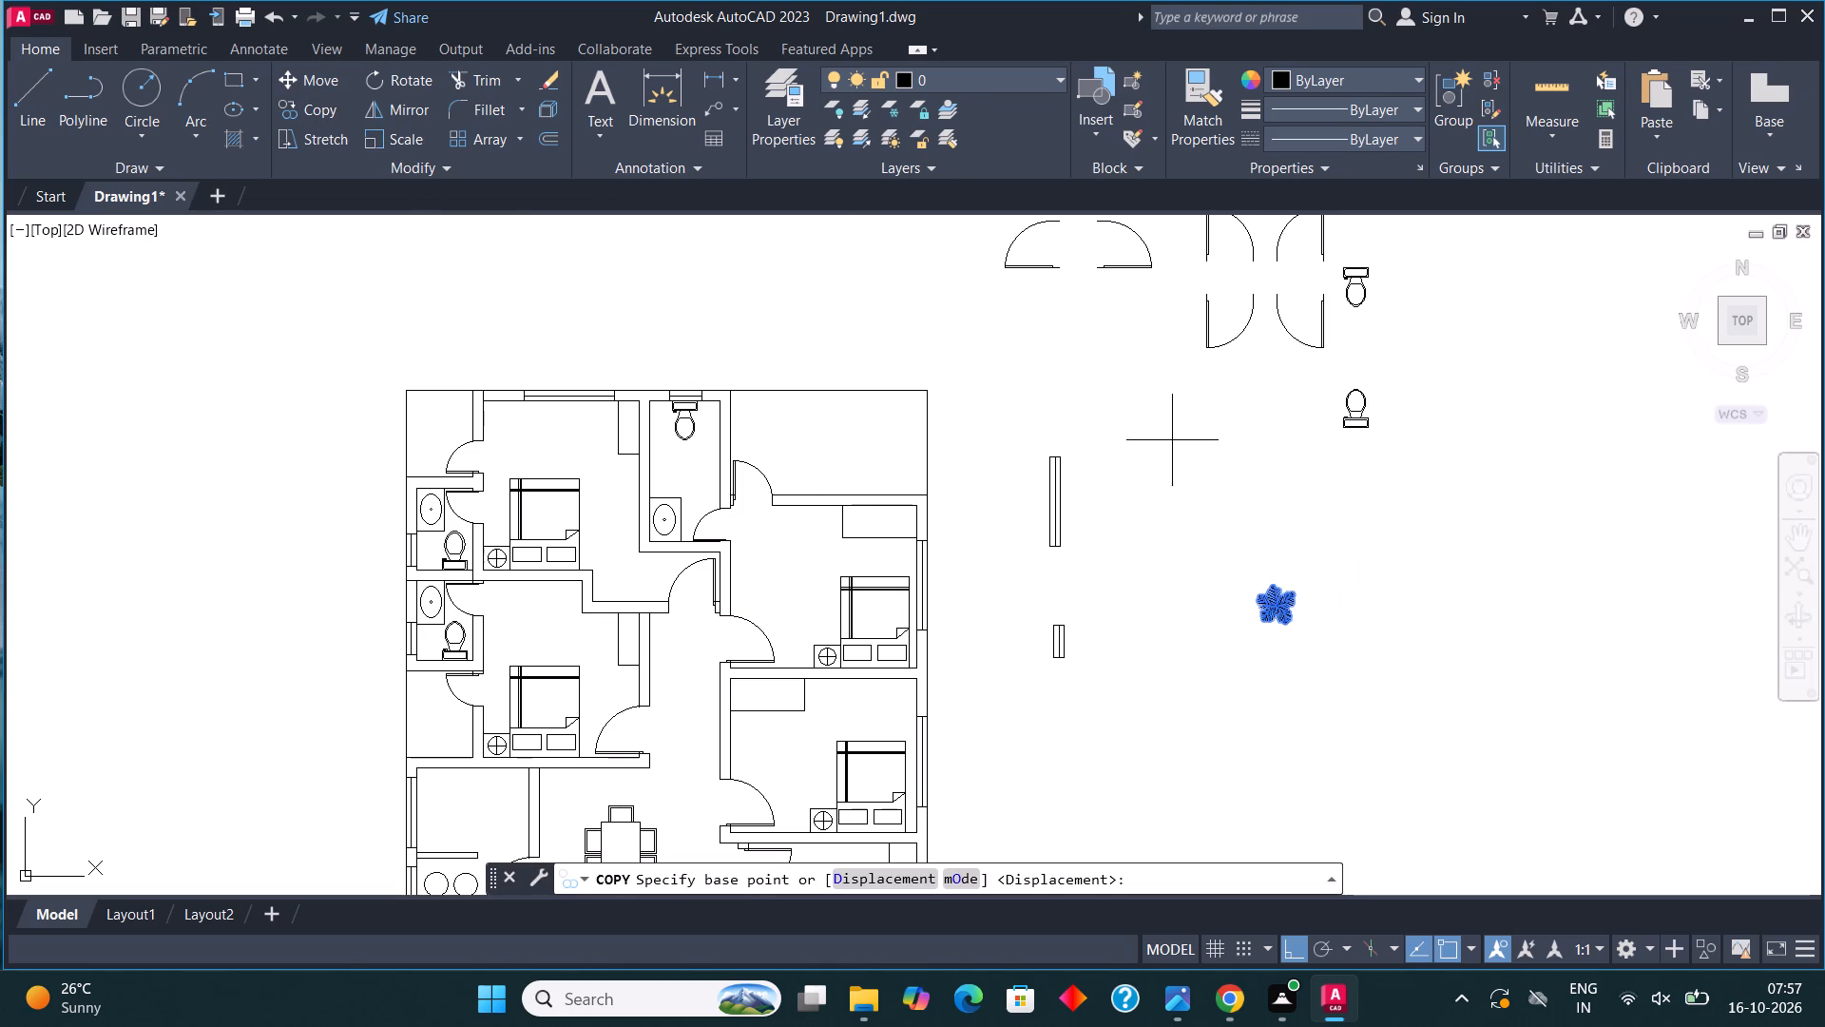
pyautogui.click(1281, 629)
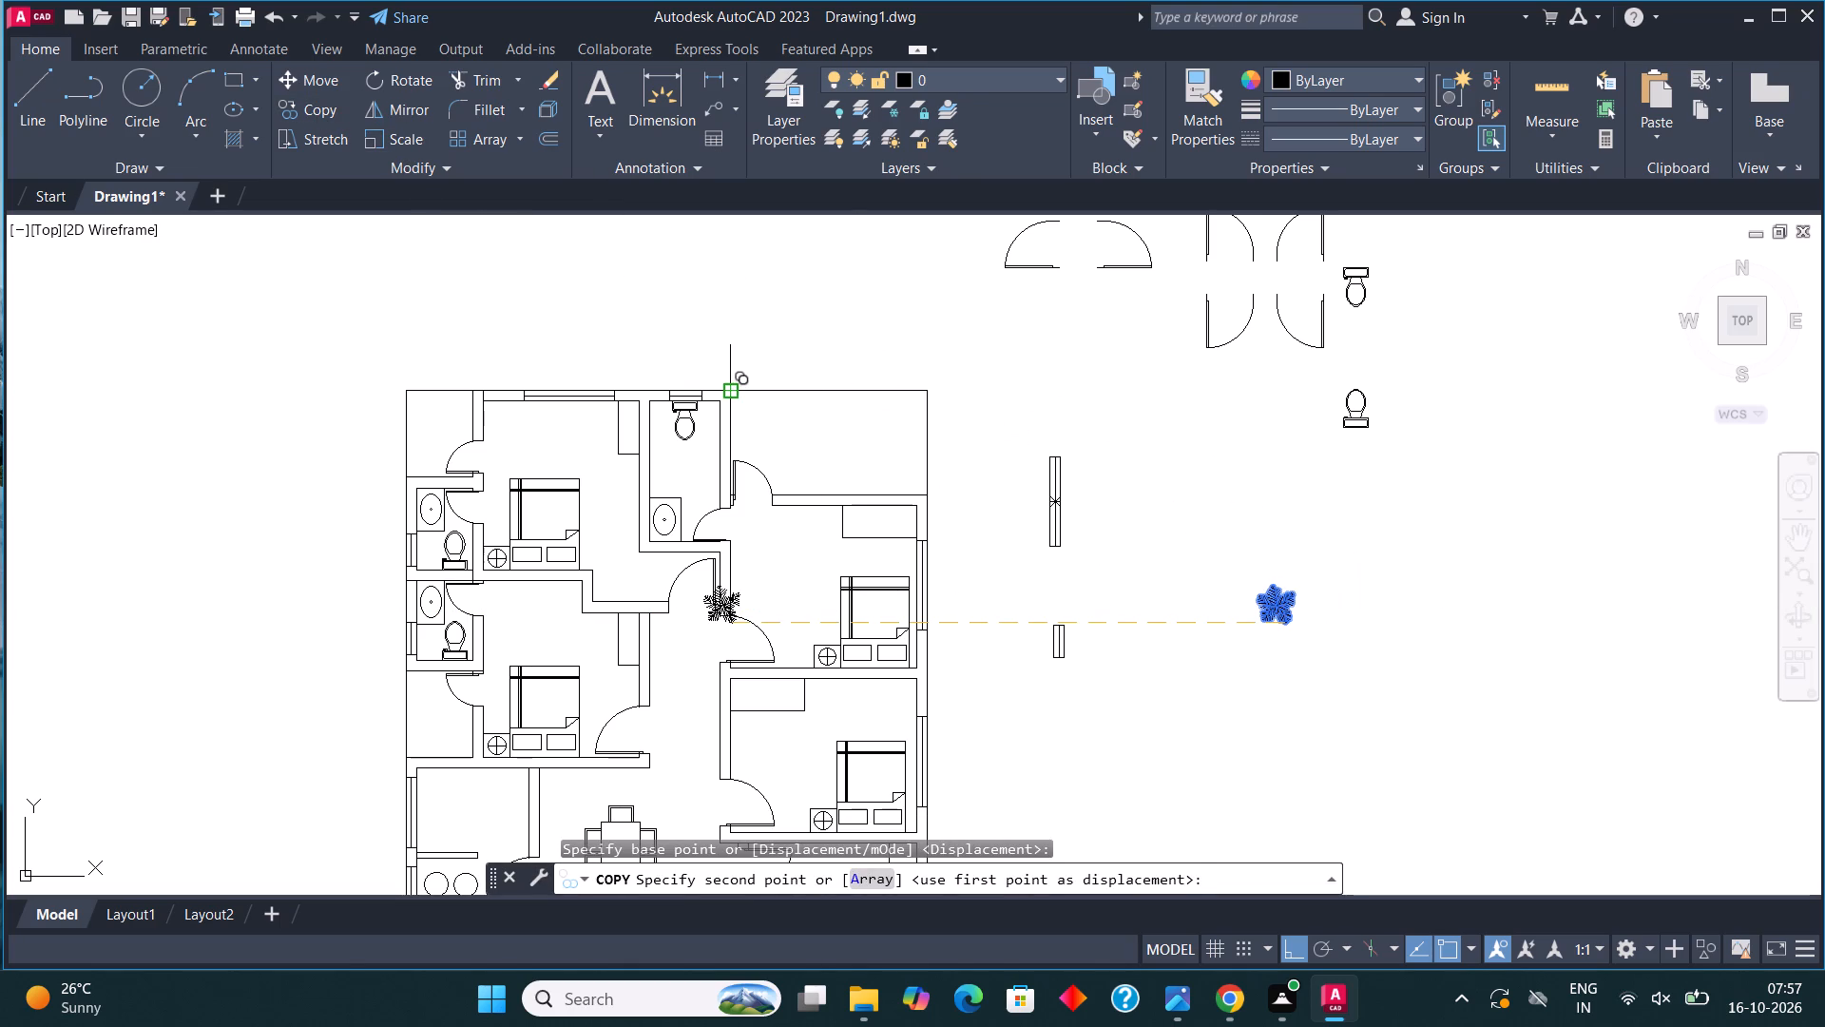
pyautogui.press('F8')
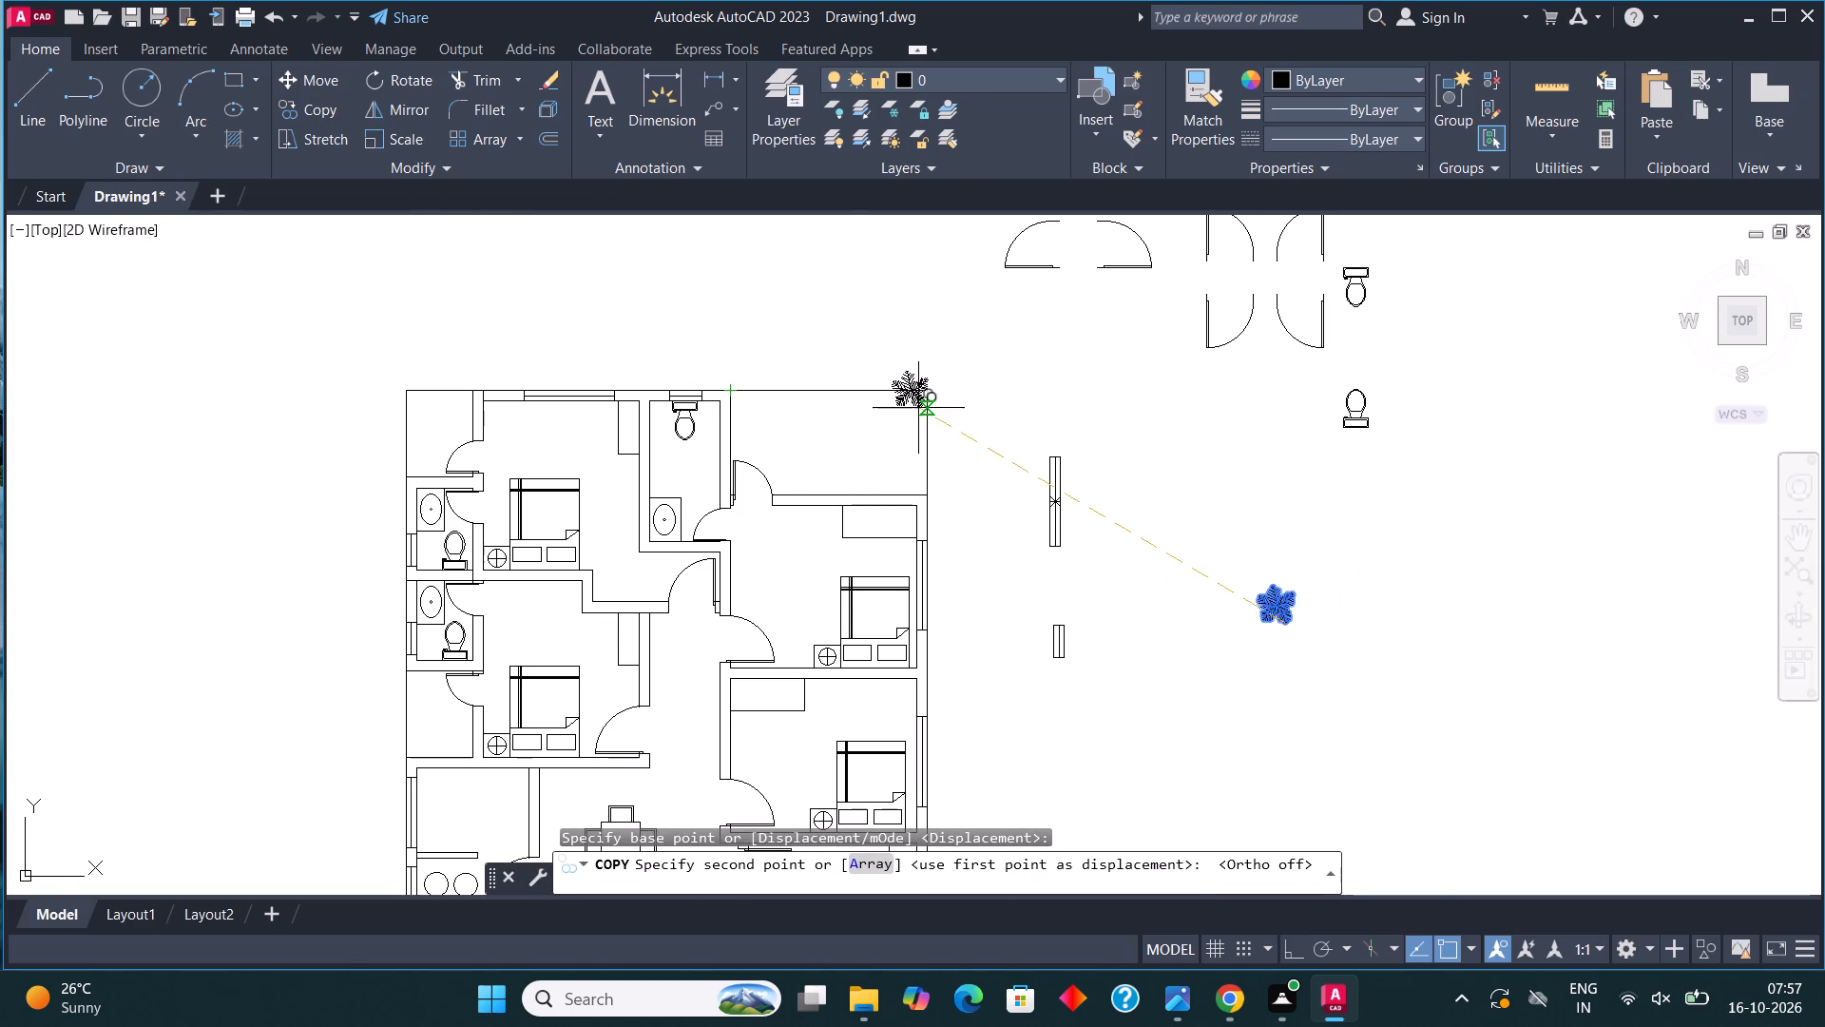
pyautogui.scroll(3, 918, 408)
pyautogui.click(894, 497)
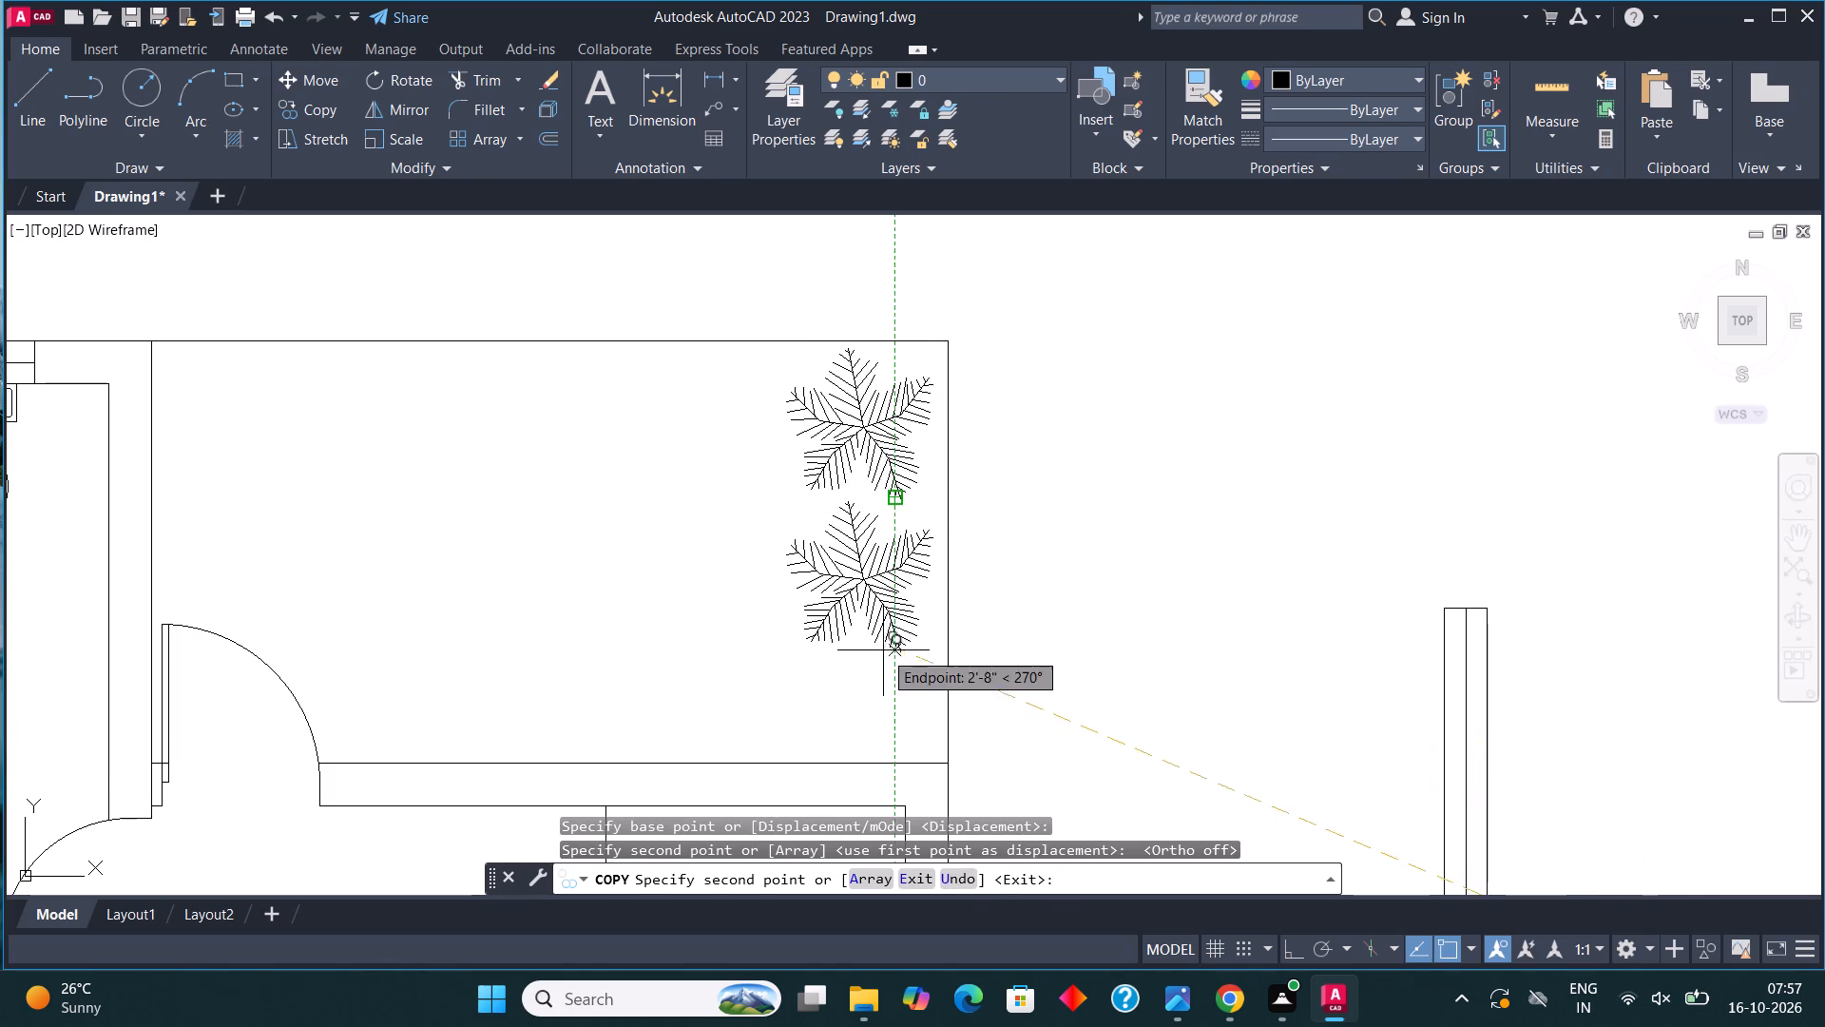
pyautogui.click(880, 649)
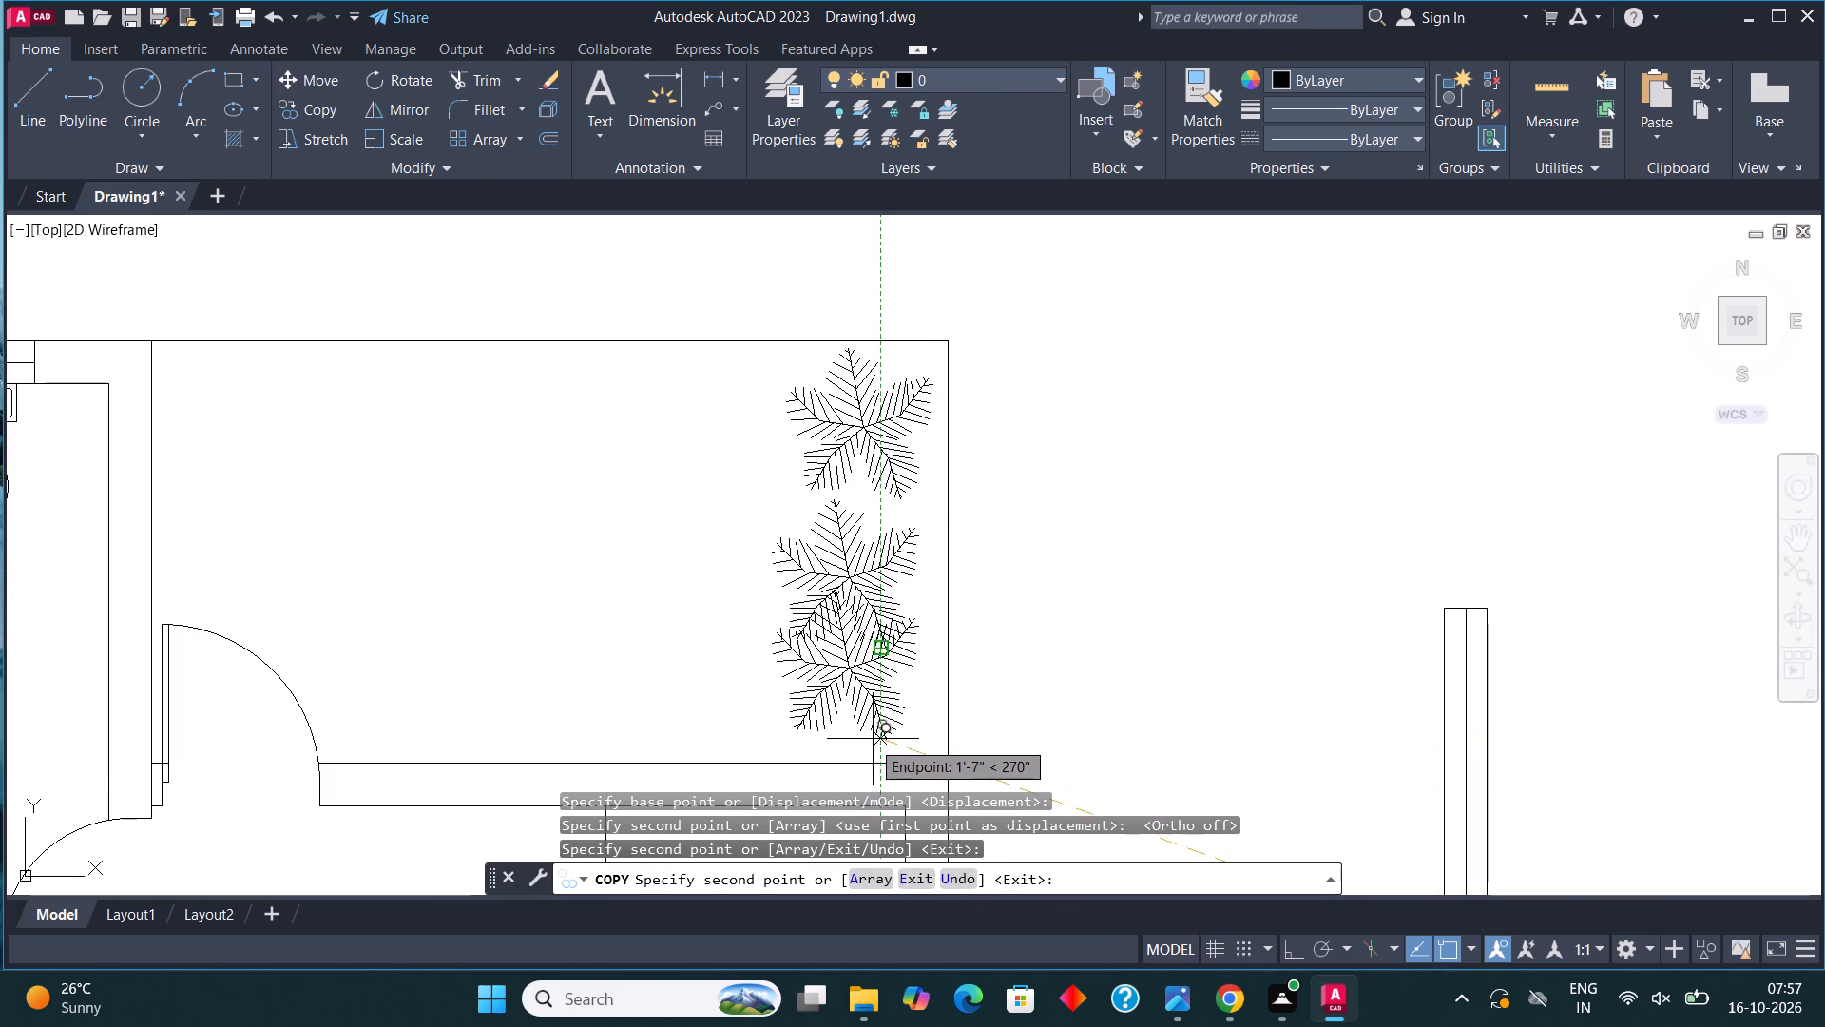
pyautogui.scroll(-2, 916, 762)
pyautogui.scroll(2, 682, 672)
pyautogui.click(645, 639)
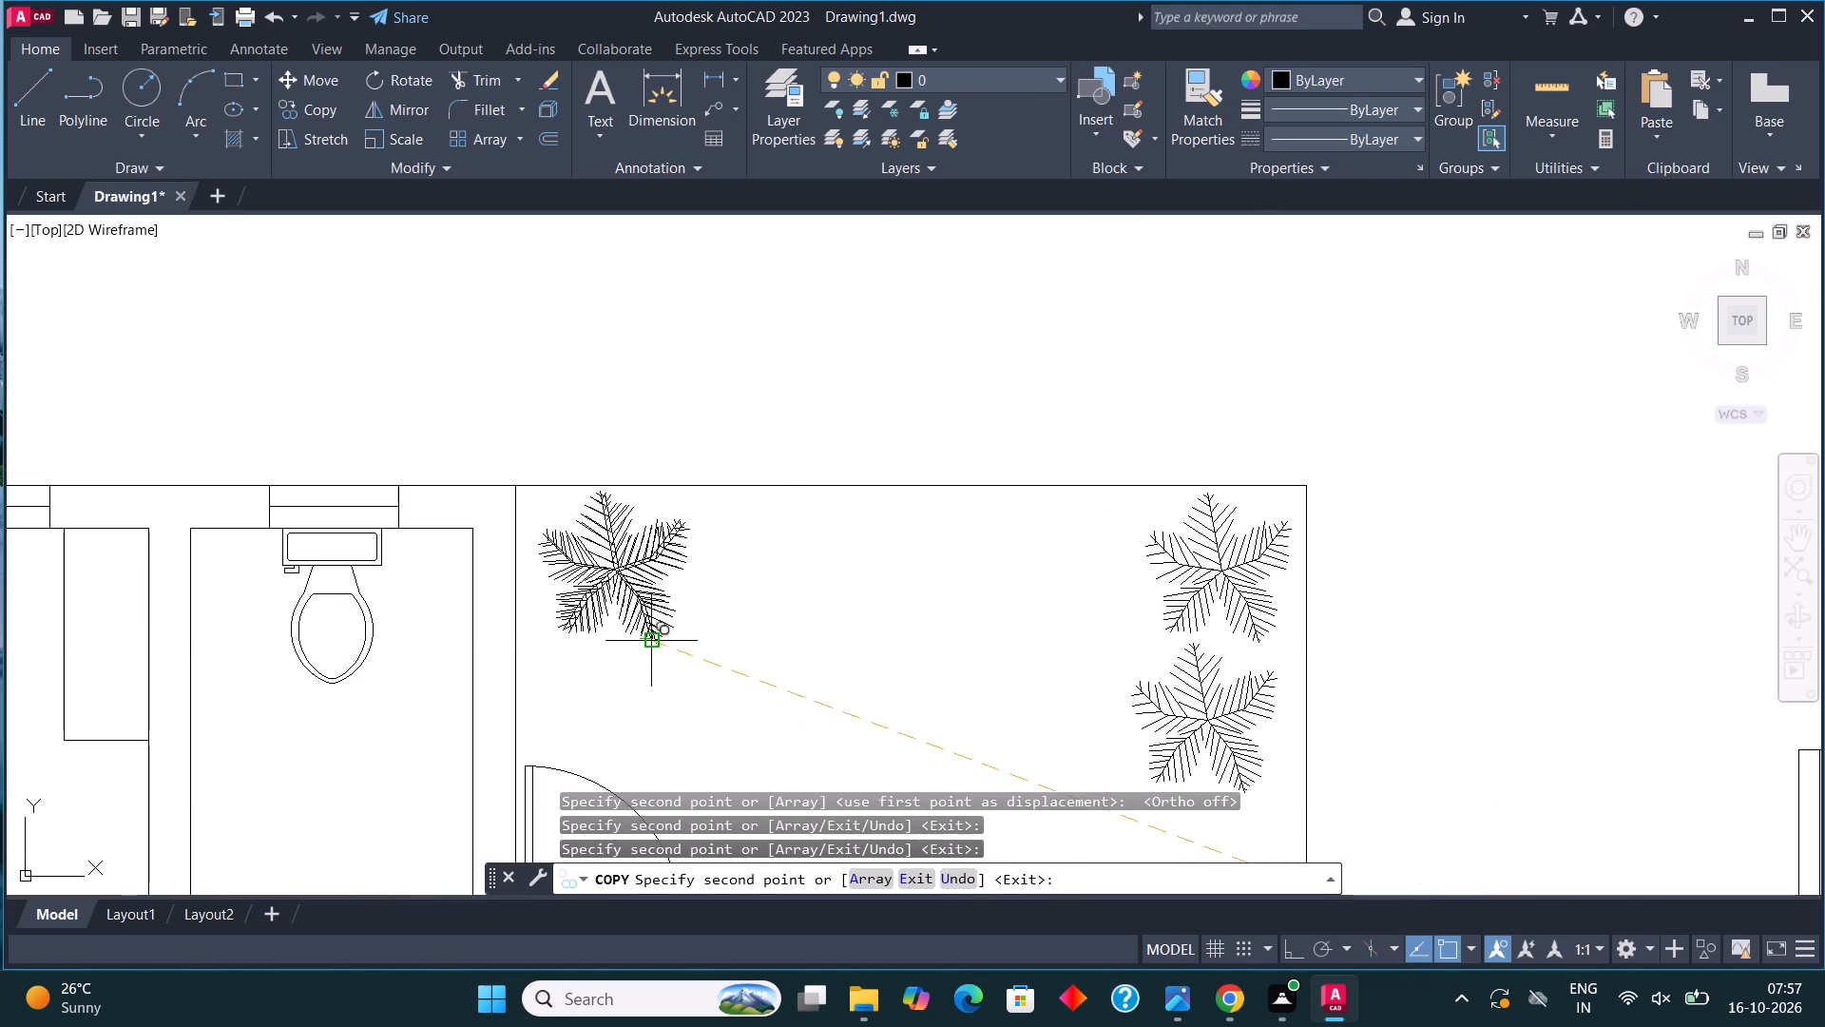
pyautogui.click(824, 638)
pyautogui.click(1021, 641)
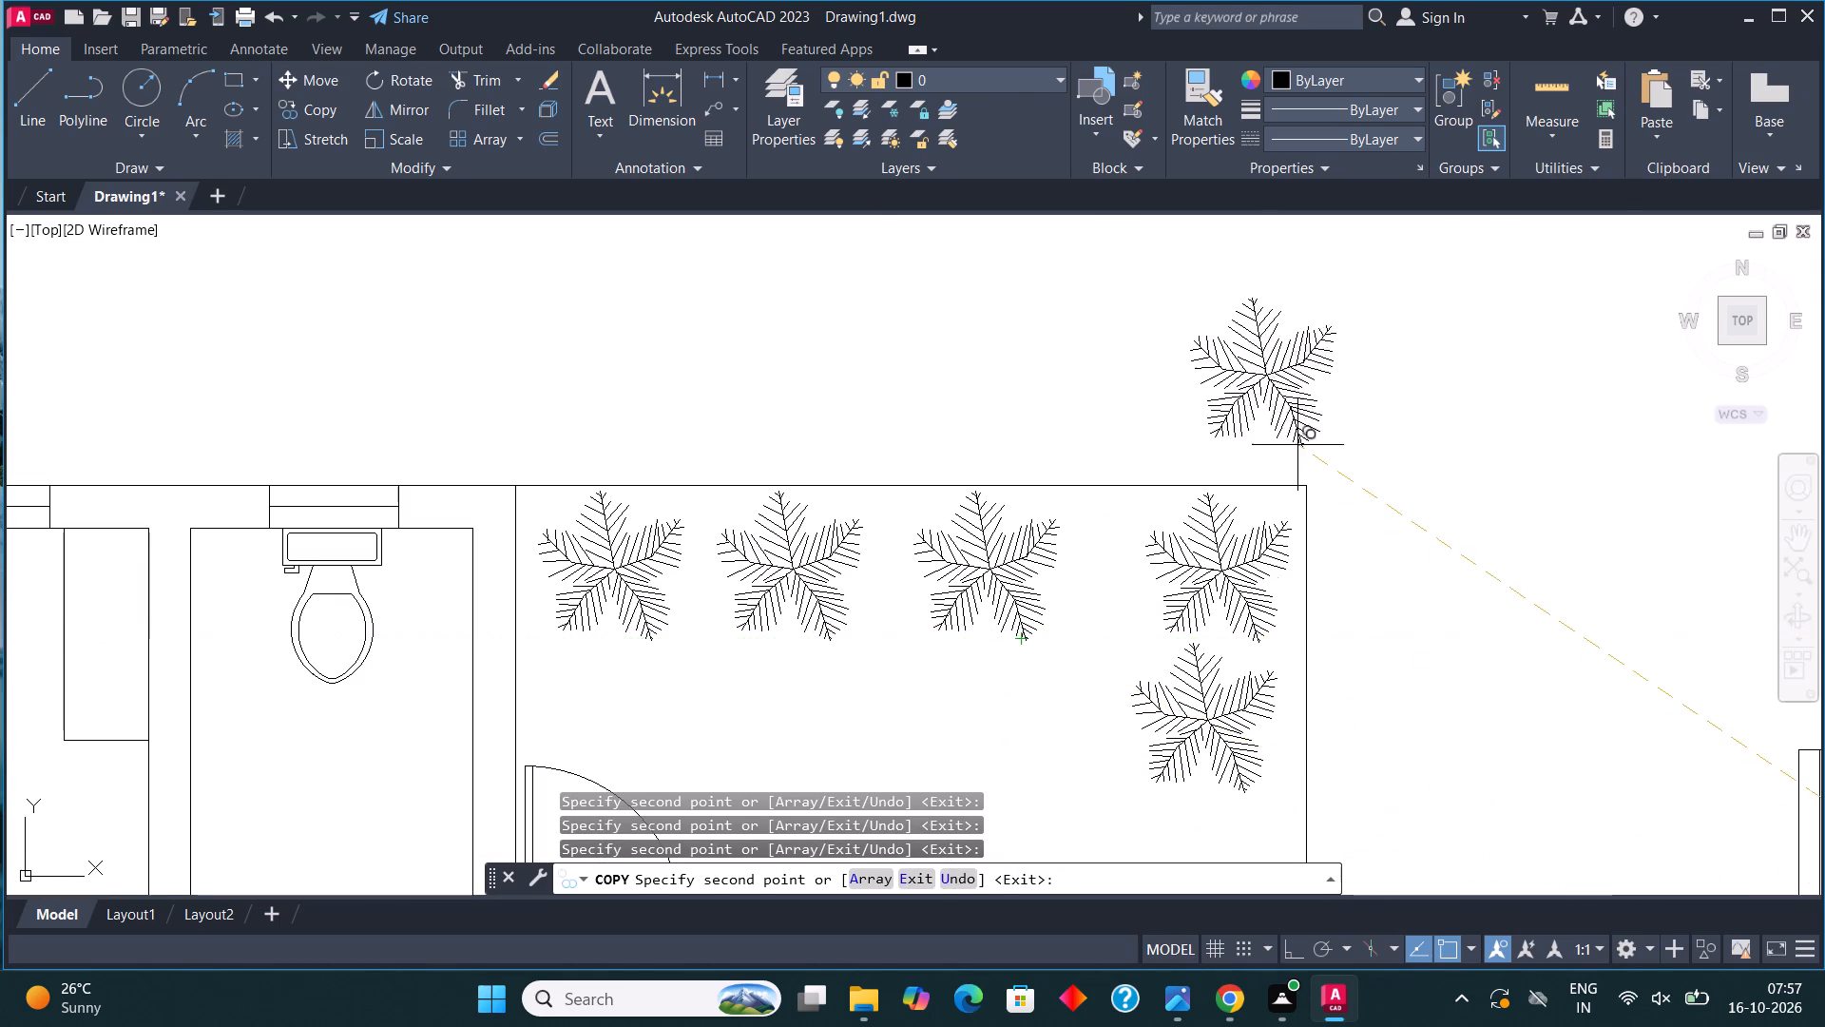
# Place further tree copies in the northwest corner balcony and at the south end of the lower west balcony.
pyautogui.scroll(-3, 1297, 445)
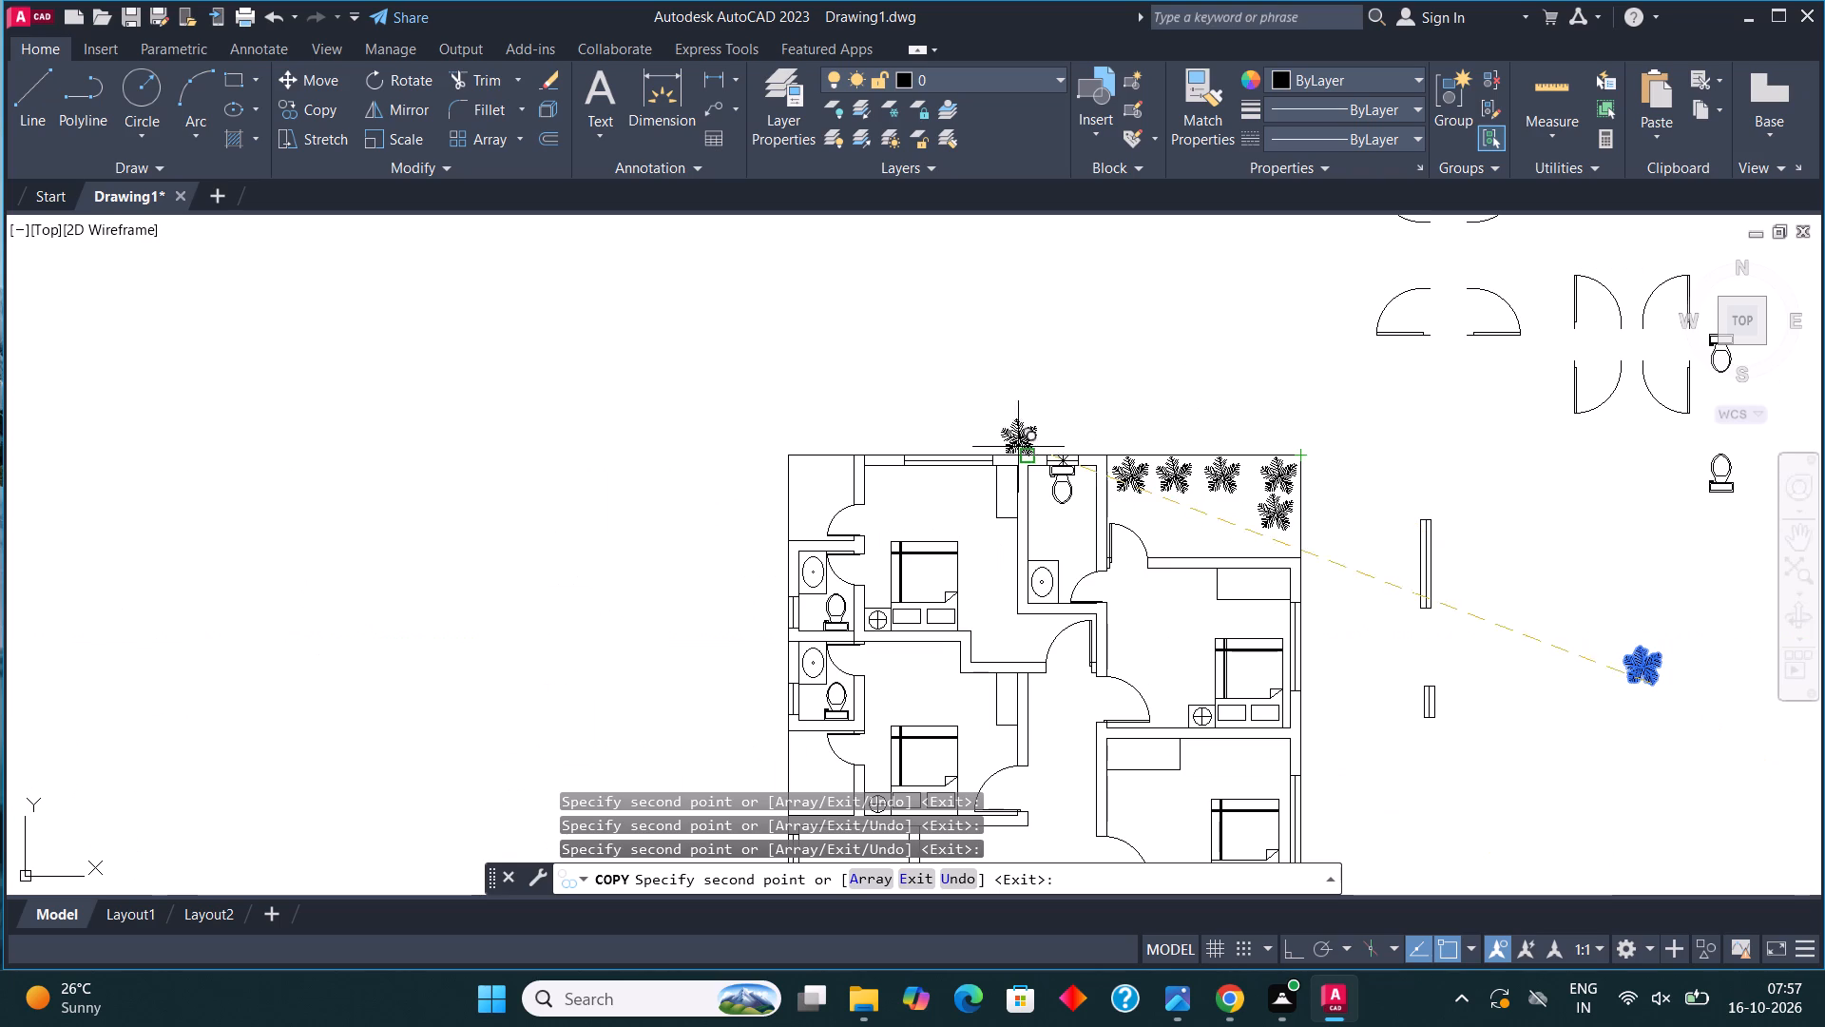
pyautogui.scroll(3, 829, 484)
pyautogui.click(768, 523)
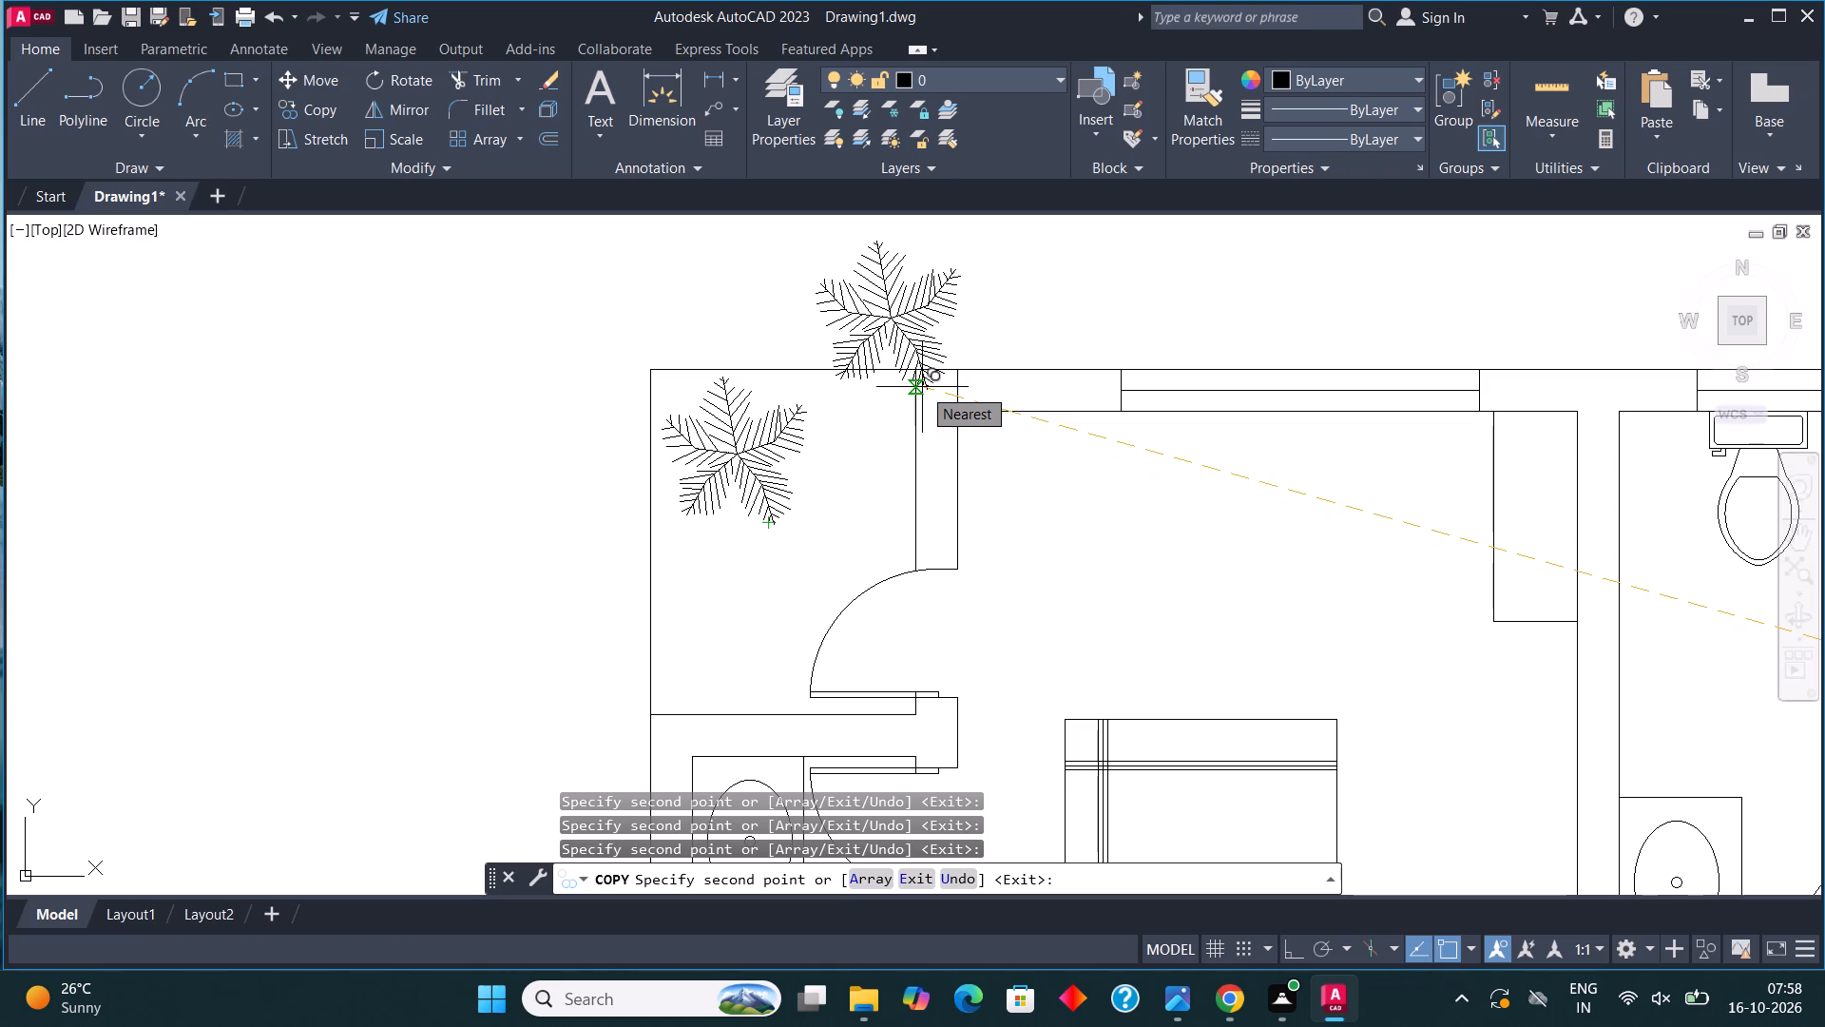
pyautogui.scroll(-4, 951, 530)
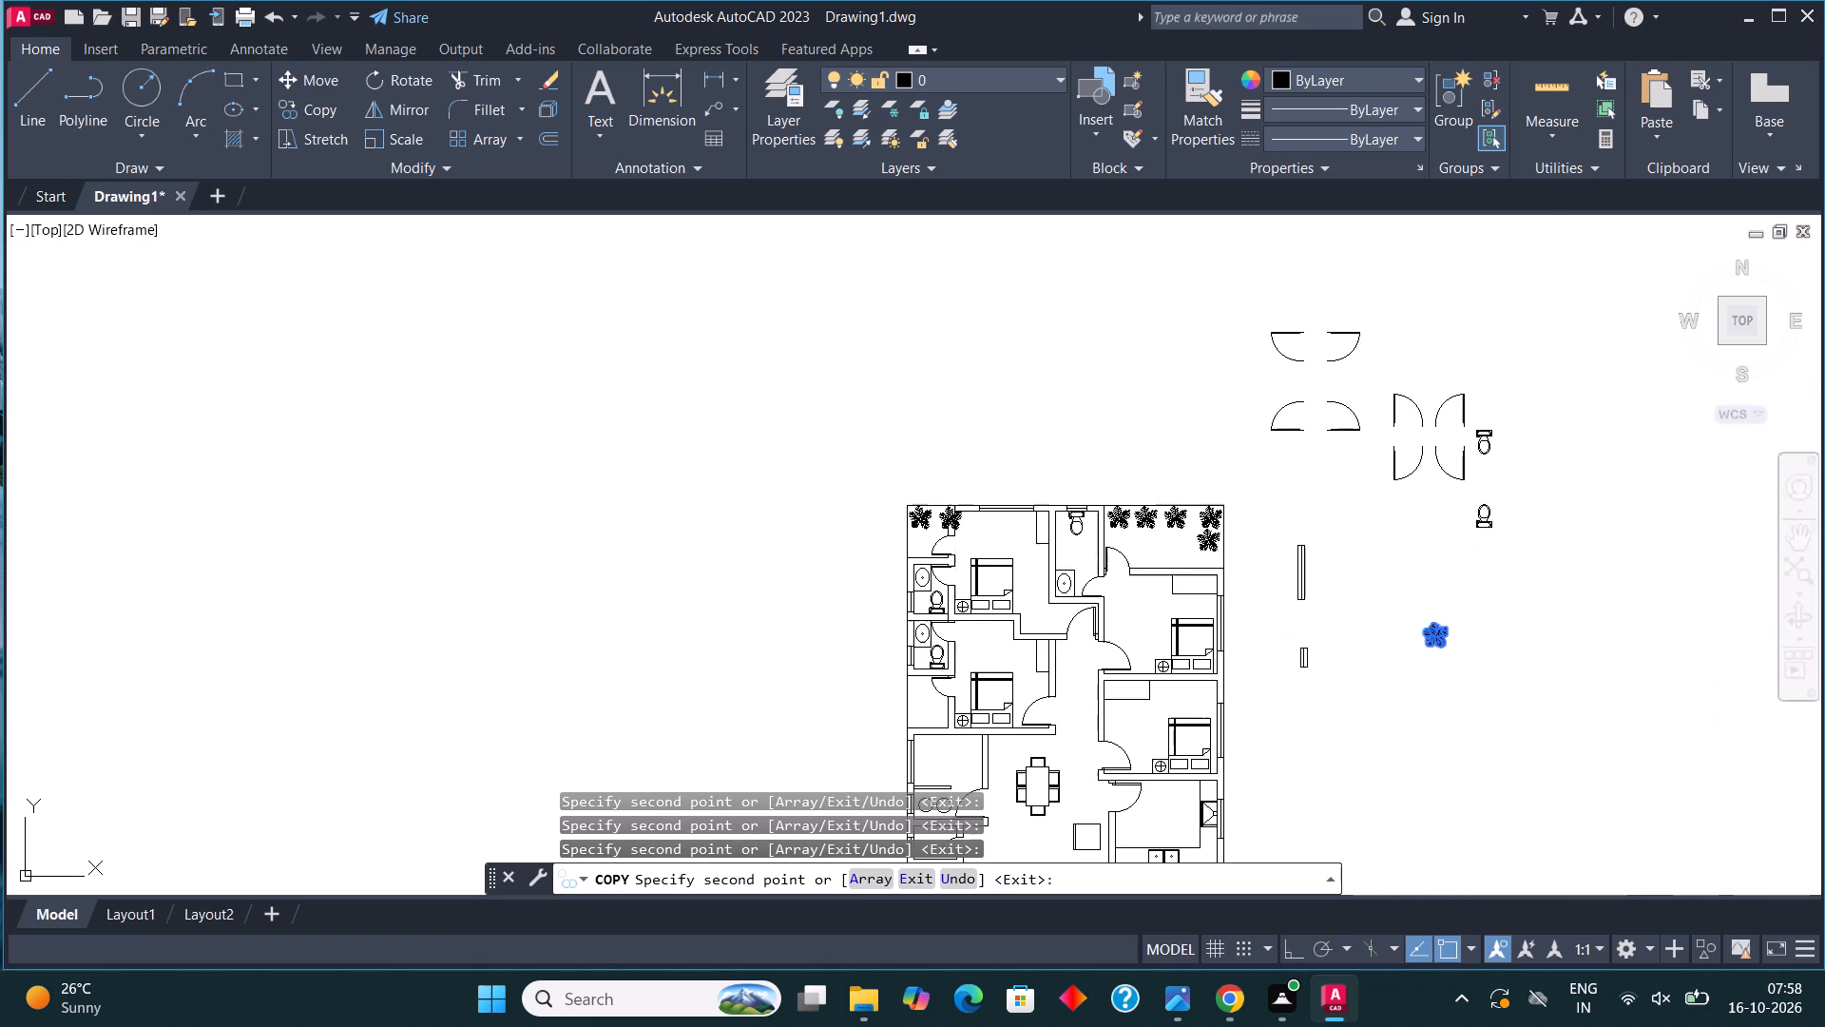
pyautogui.moveTo(1041, 710); pyautogui.dragTo(1048, 630, button='middle')
pyautogui.scroll(4, 935, 630)
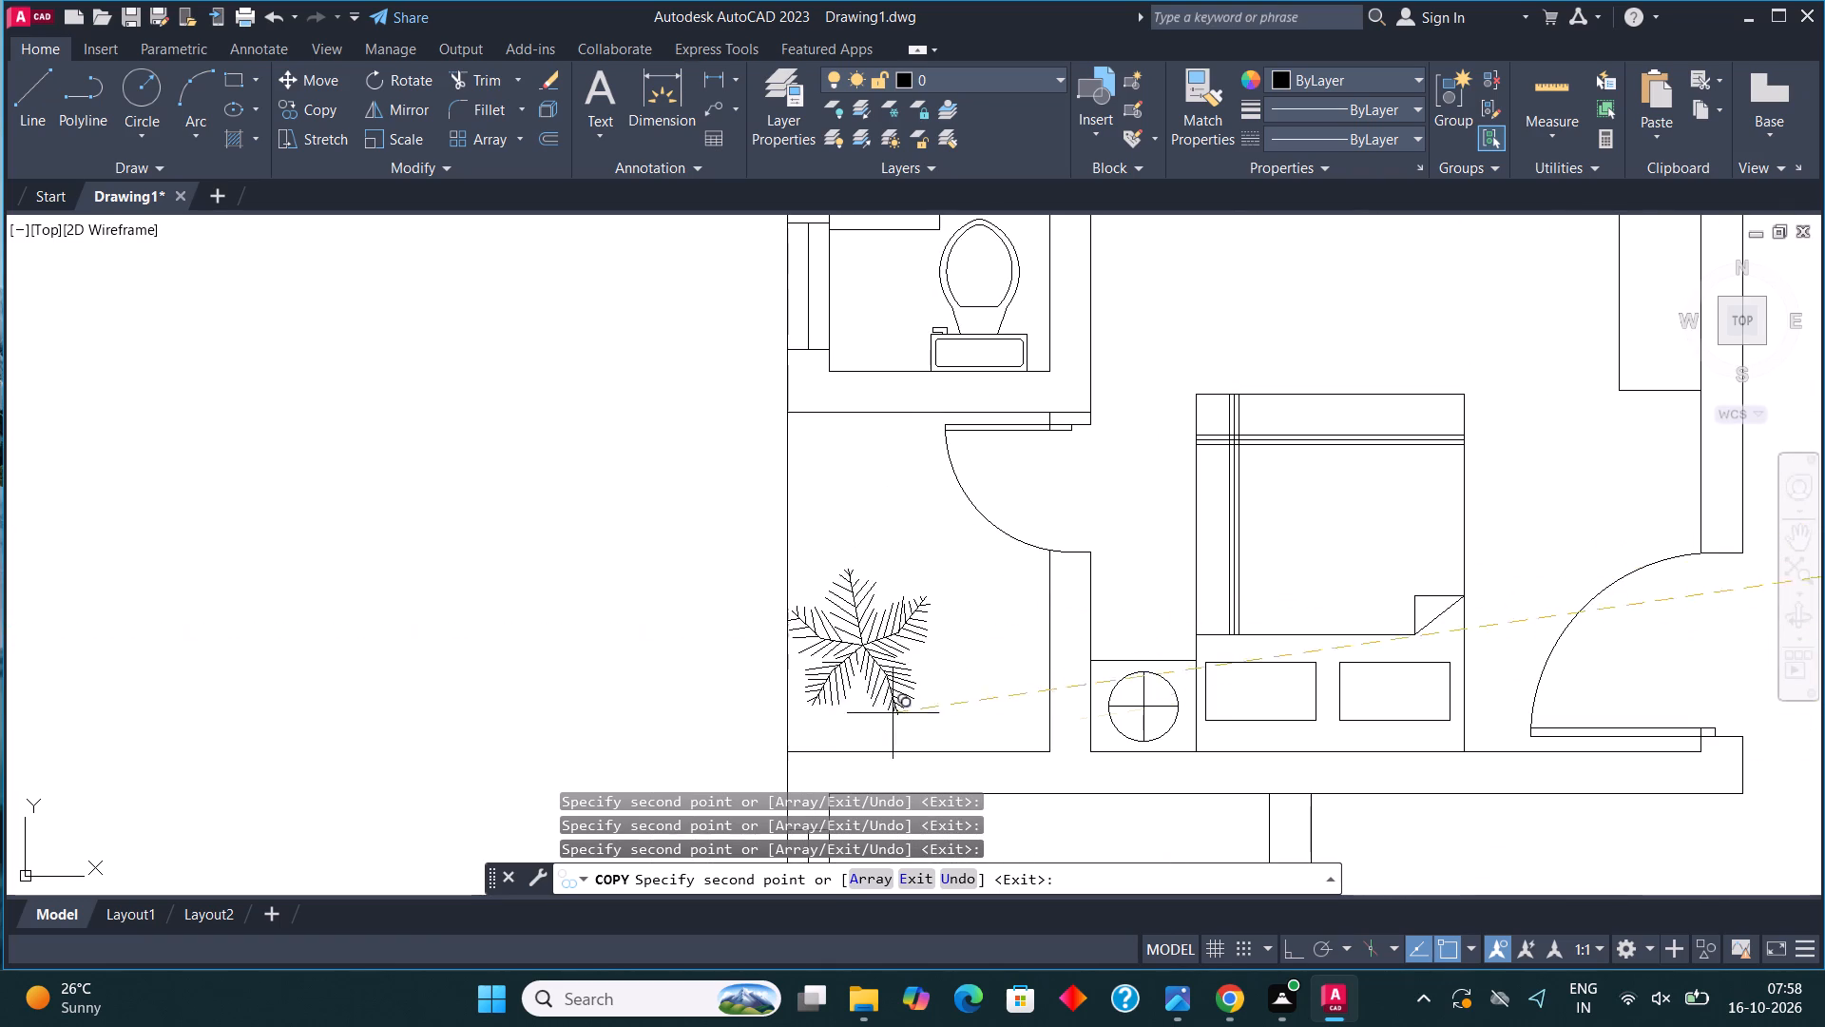
pyautogui.click(900, 749)
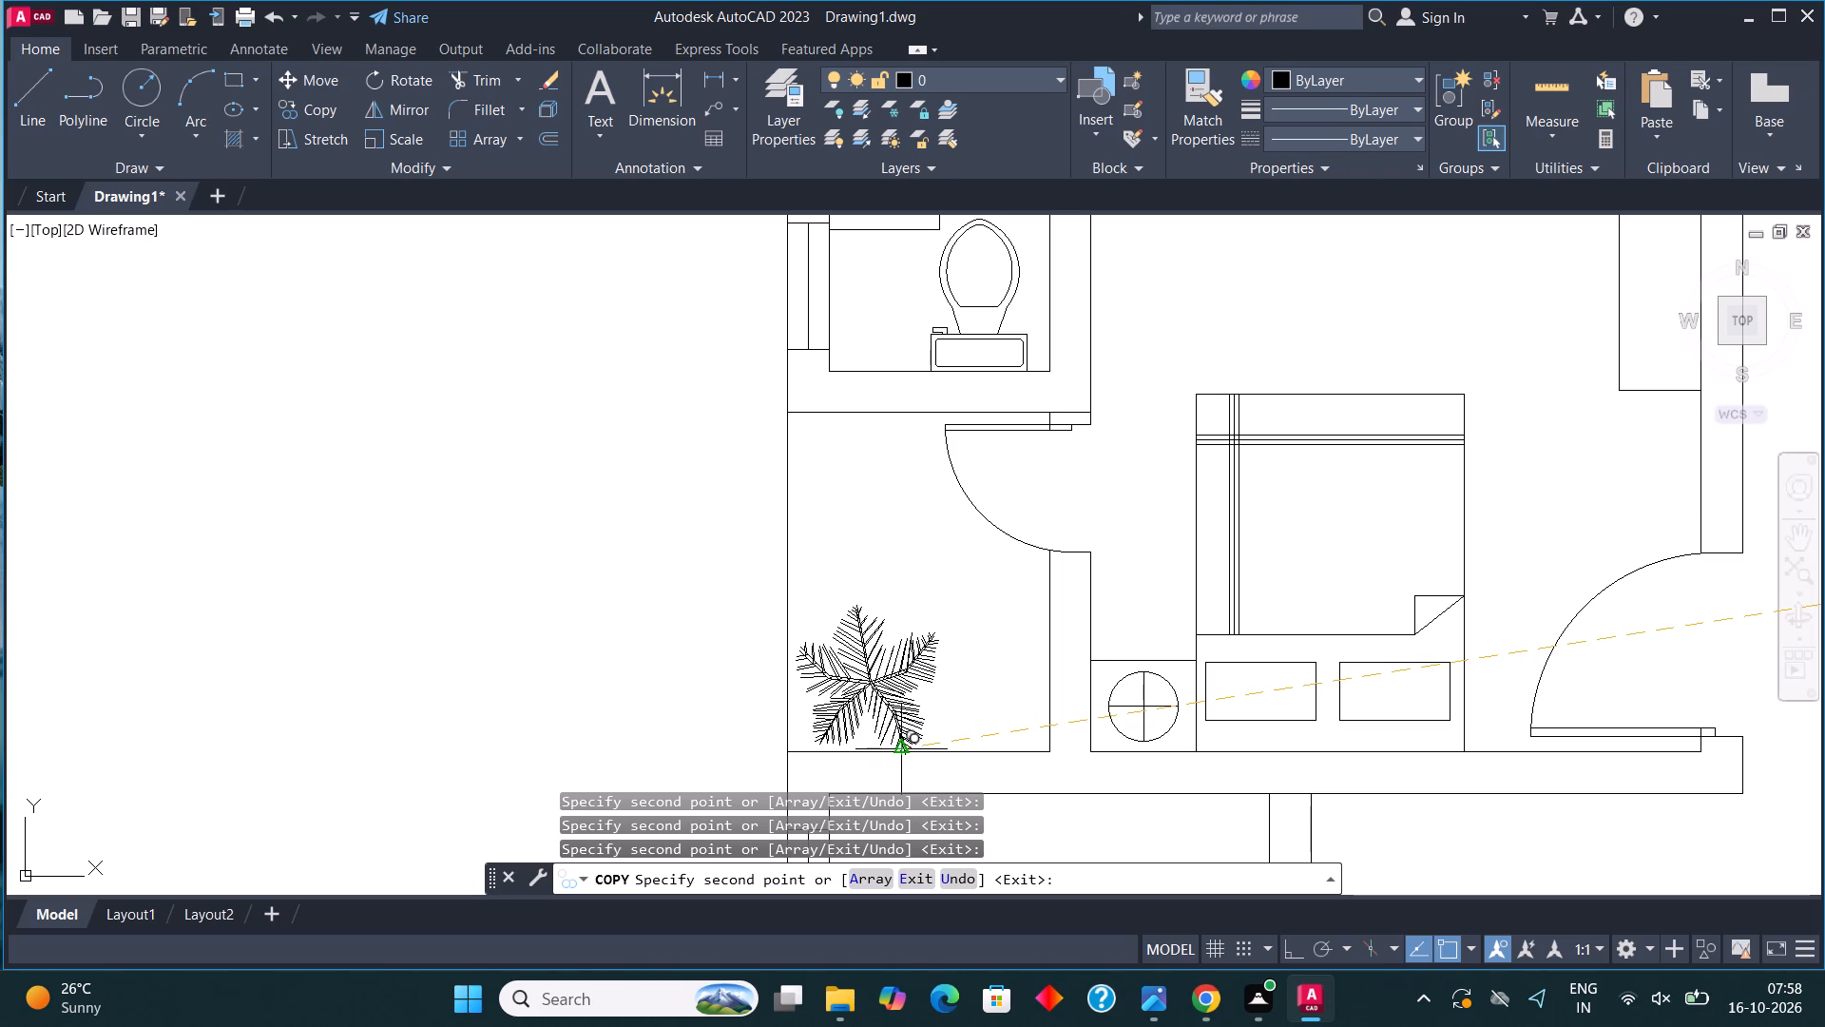
pyautogui.scroll(-4, 855, 530)
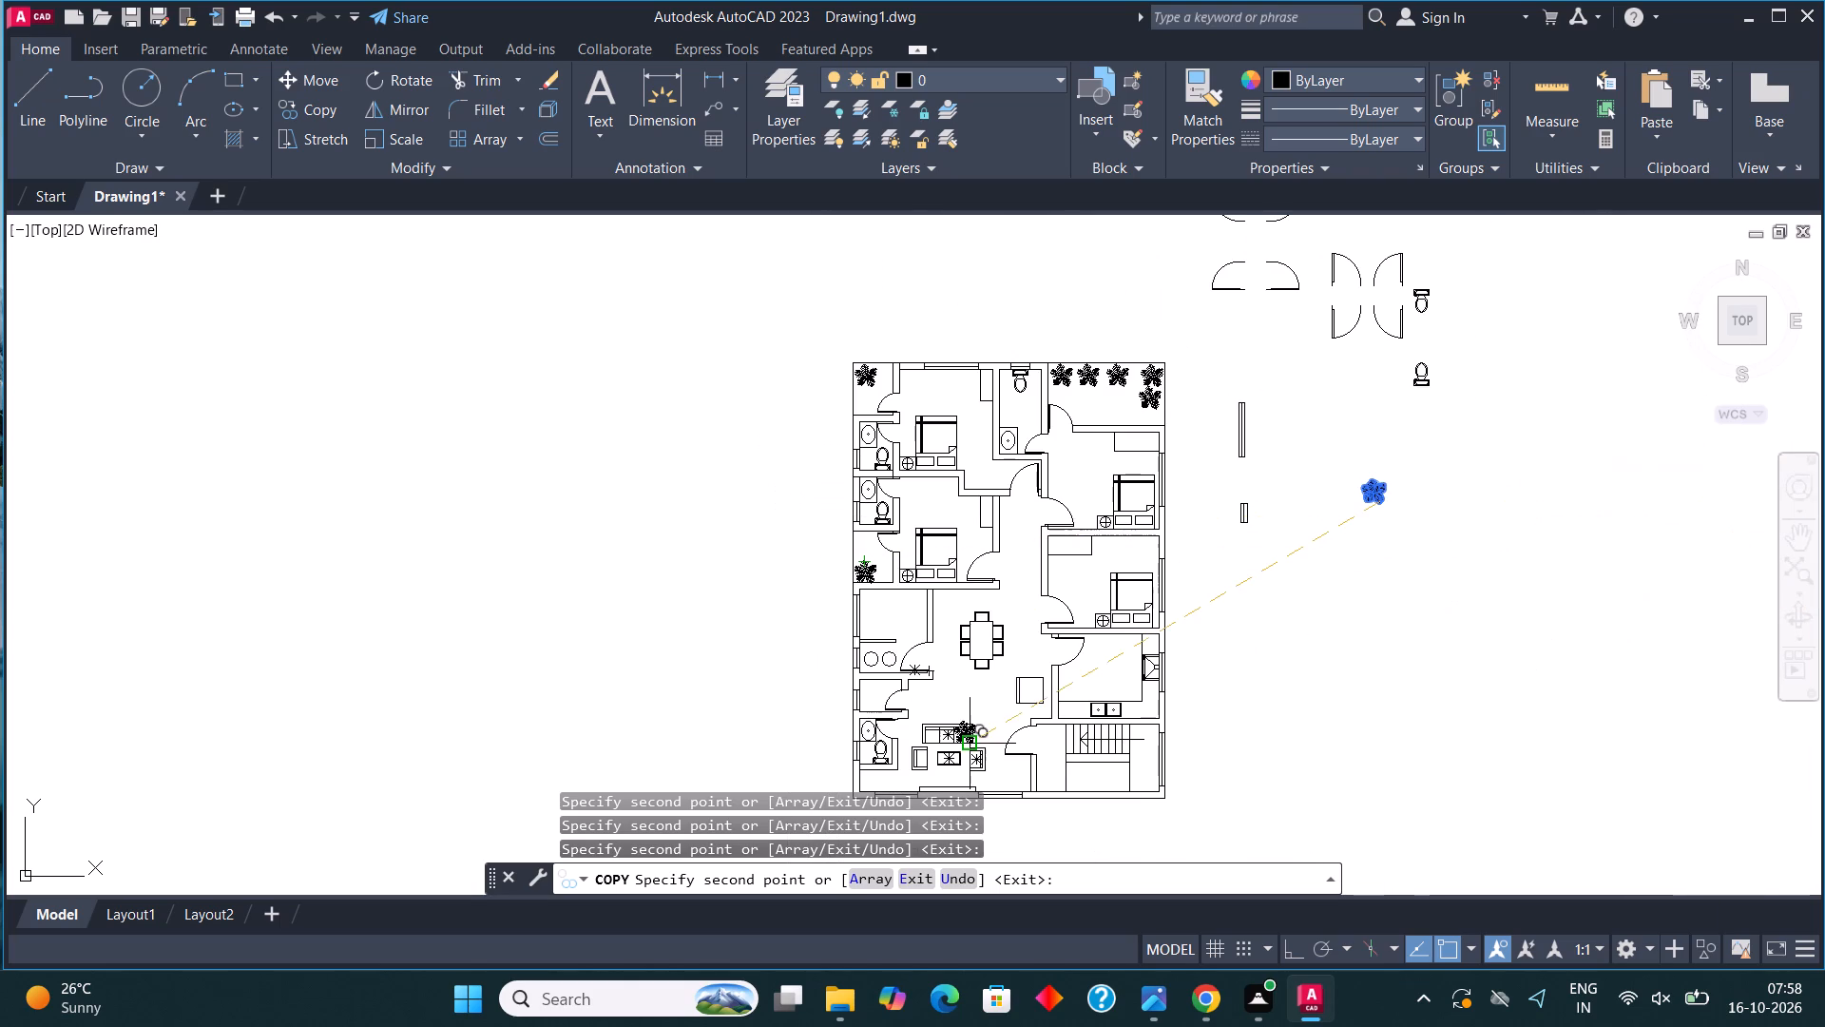
pyautogui.press('Escape')
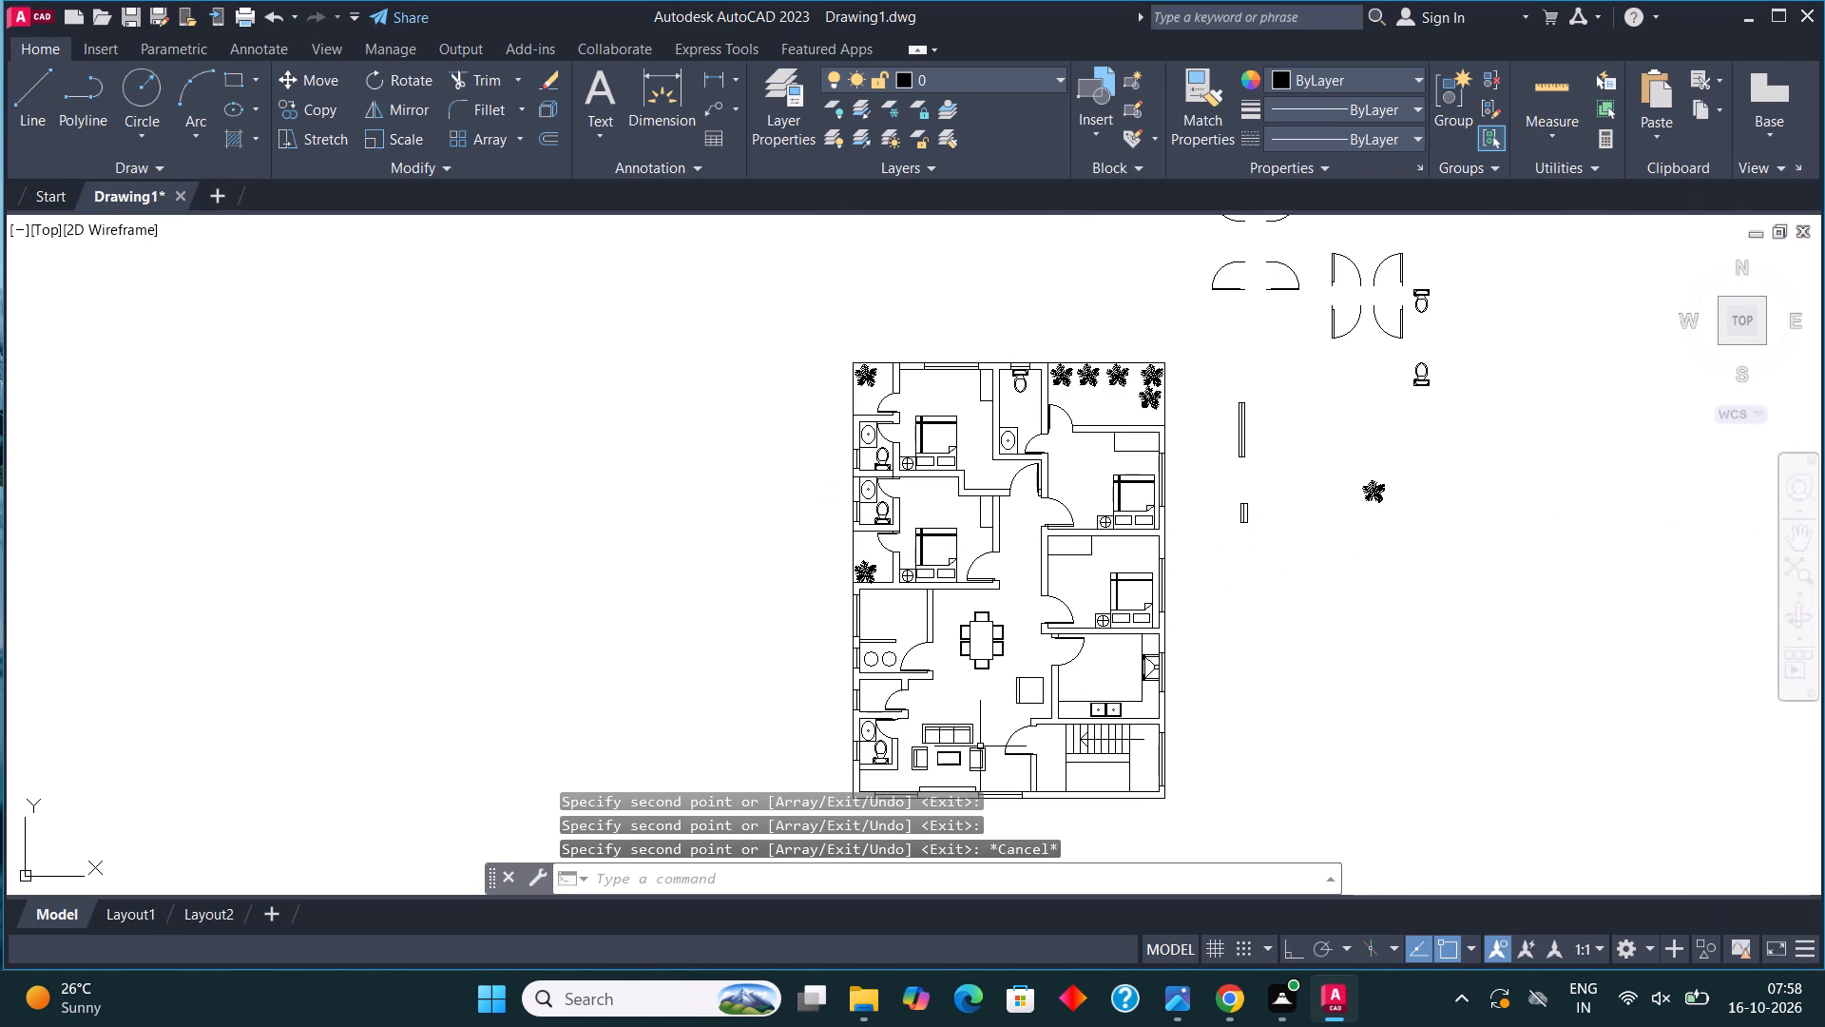
# Erase the spare doors, windows, toilets and original tree lying outside the plan to the east.
pyautogui.moveTo(1353, 483); pyautogui.dragTo(1286, 516, button='middle')
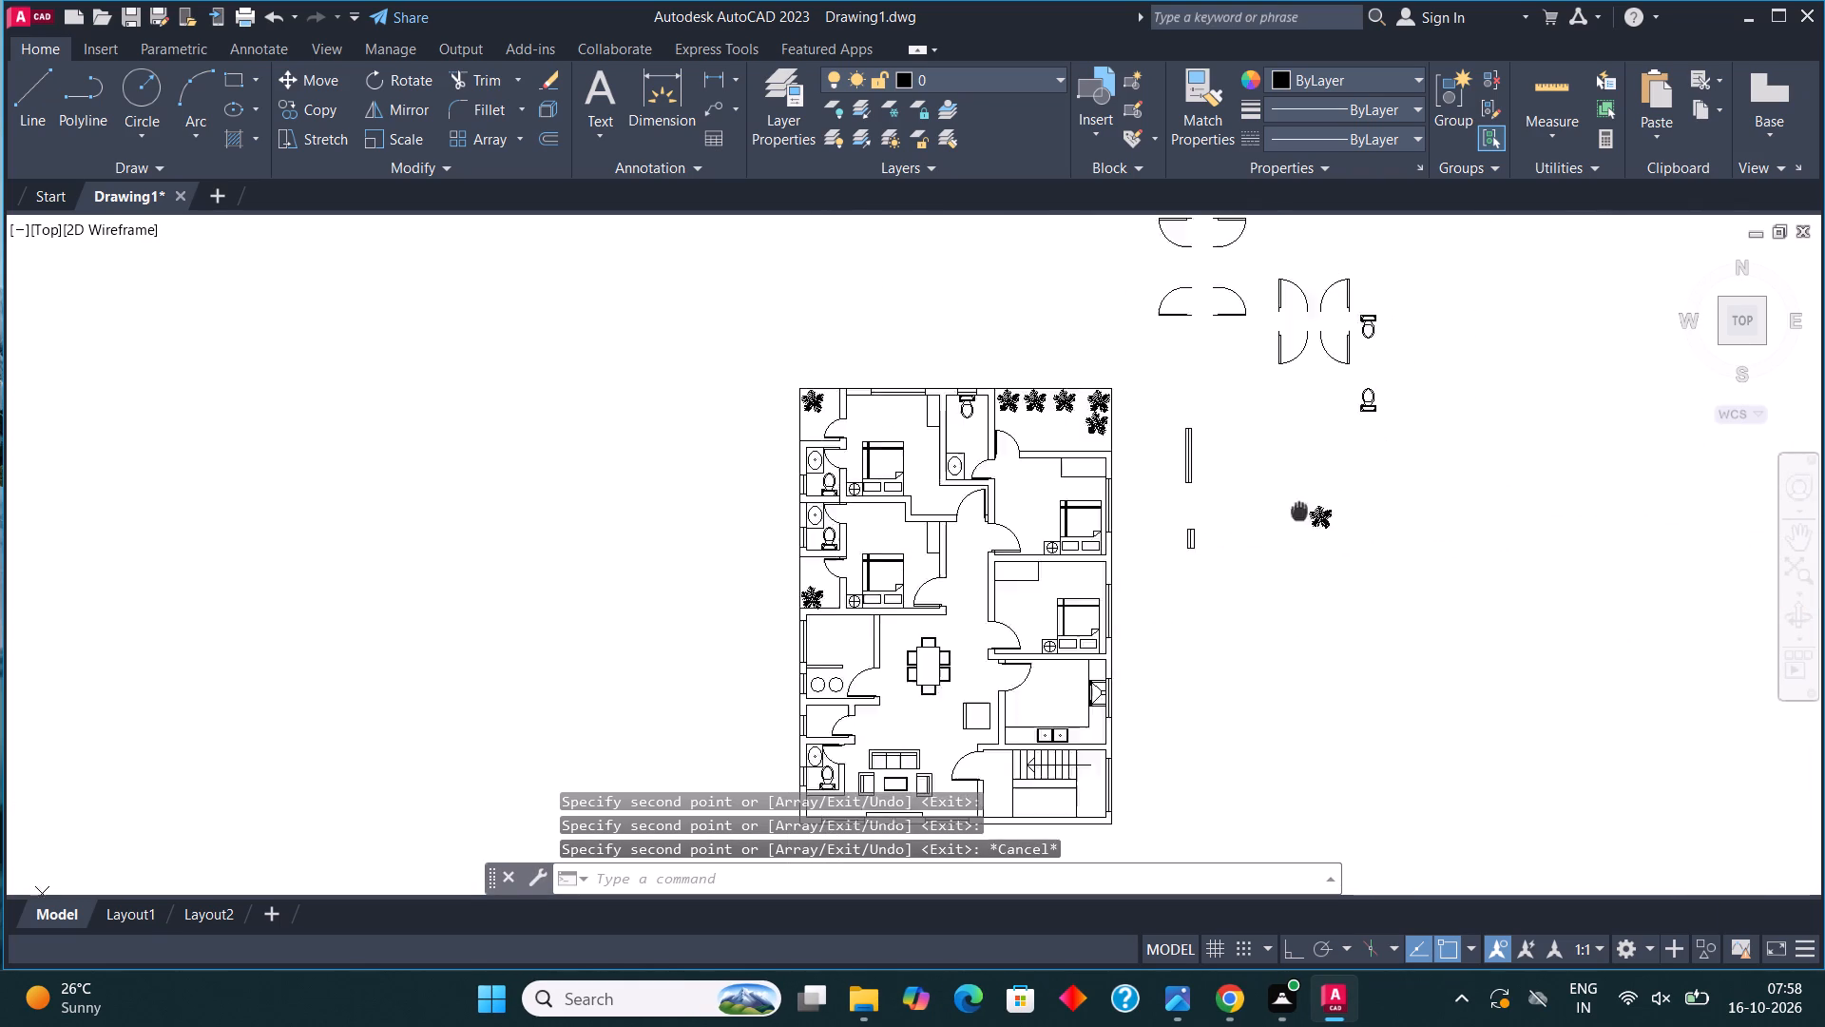
pyautogui.moveTo(1286, 516); pyautogui.dragTo(1174, 633, button='middle')
pyautogui.click(1313, 748)
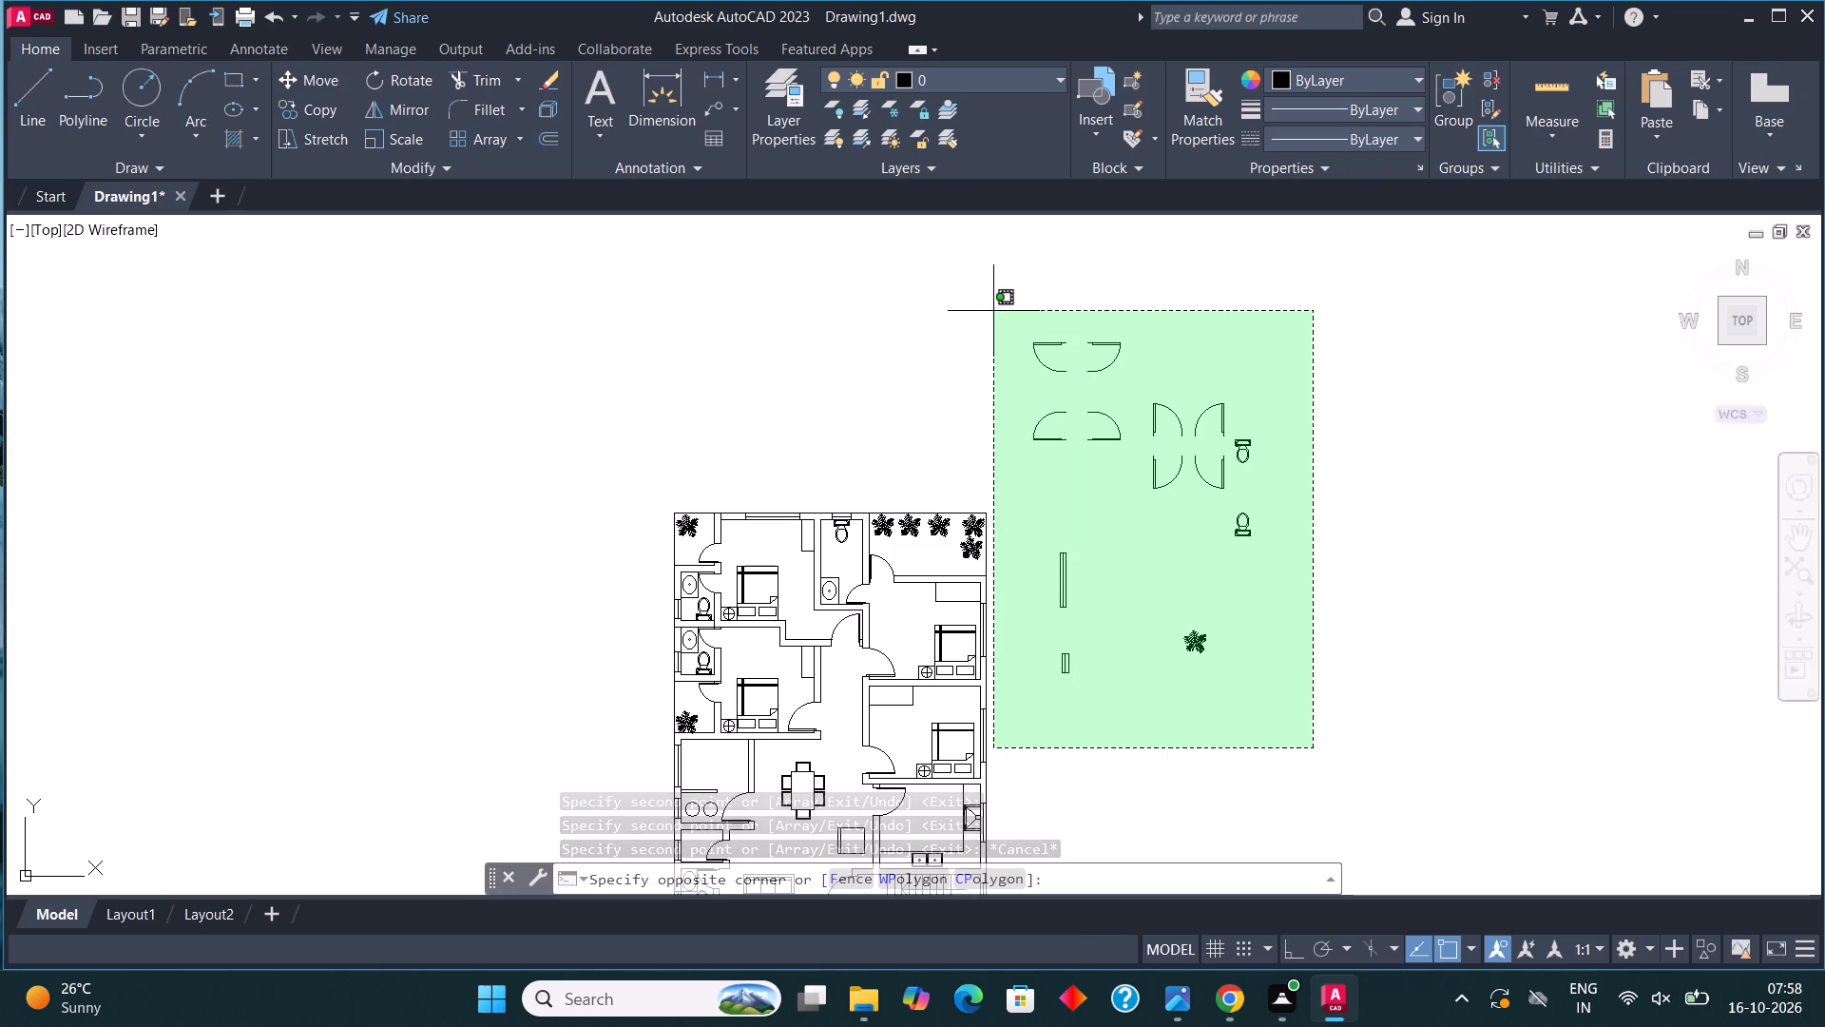
pyautogui.click(1019, 318)
pyautogui.press('Delete')
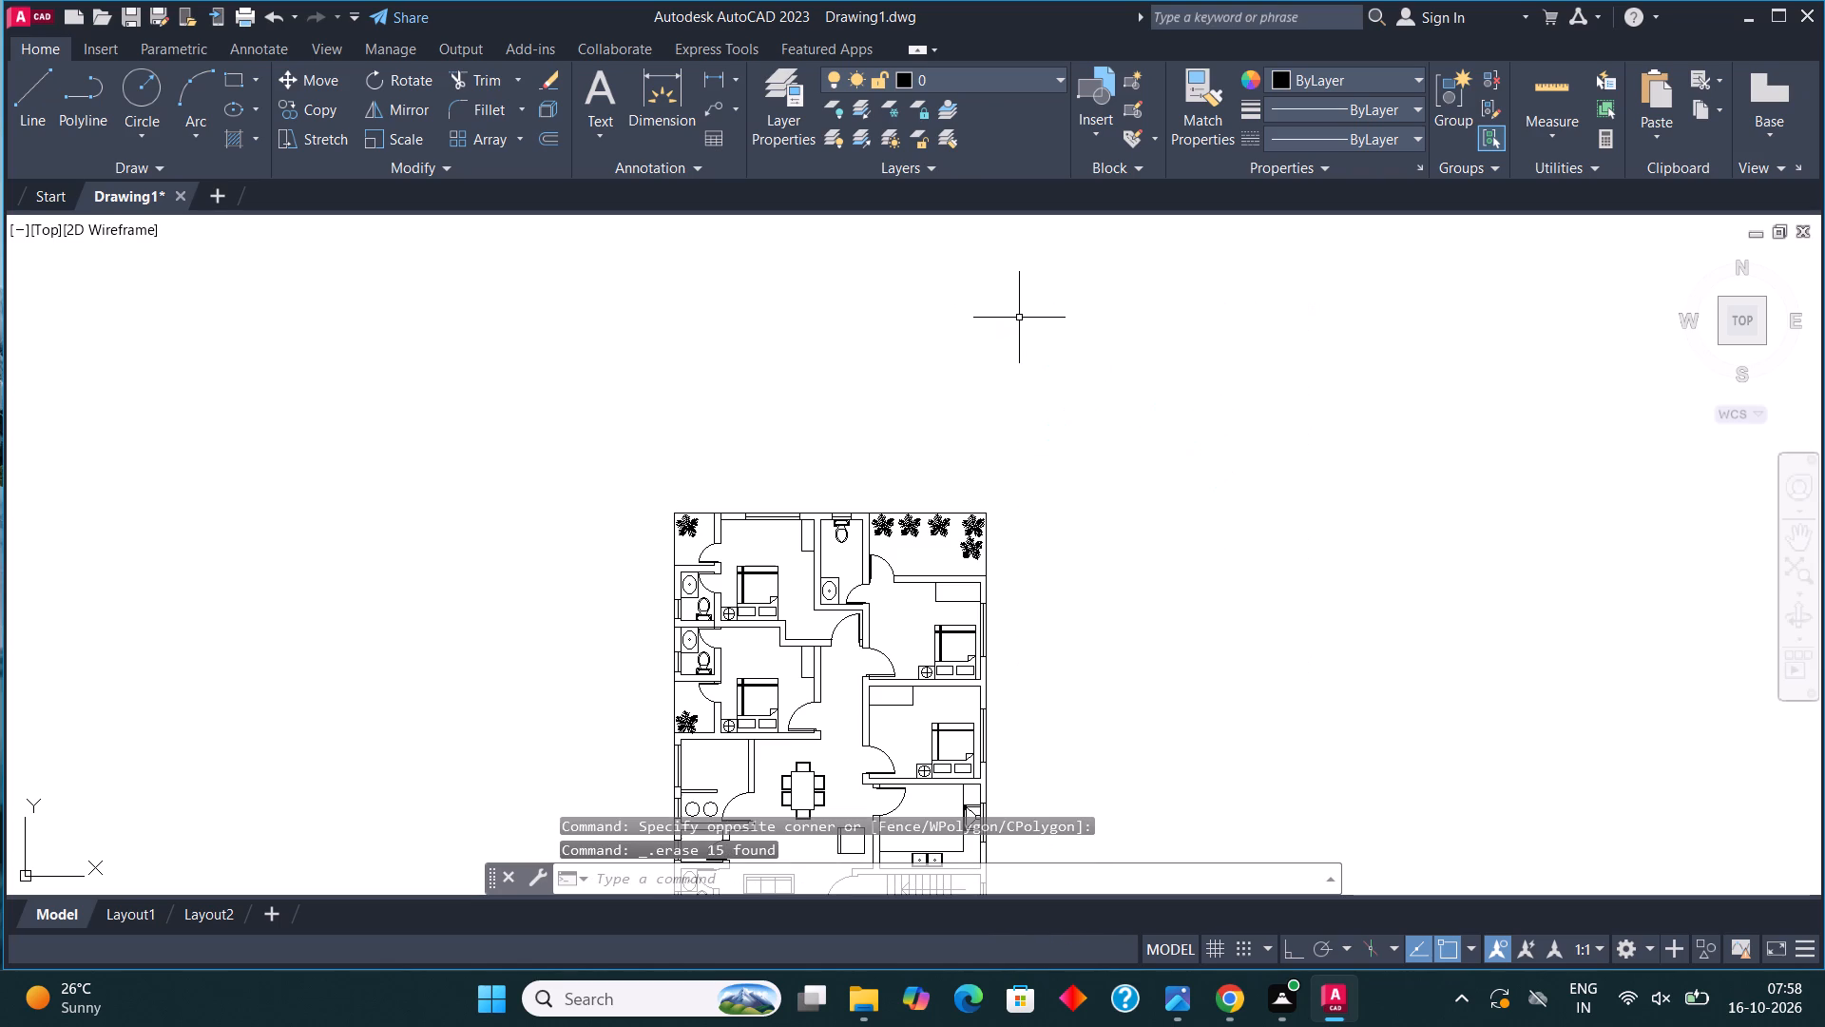
# Add a multiline text label reading BALCONY with 4'5"*6'2" on the second line below the northwest balcony's tree.
pyautogui.scroll(4, 686, 533)
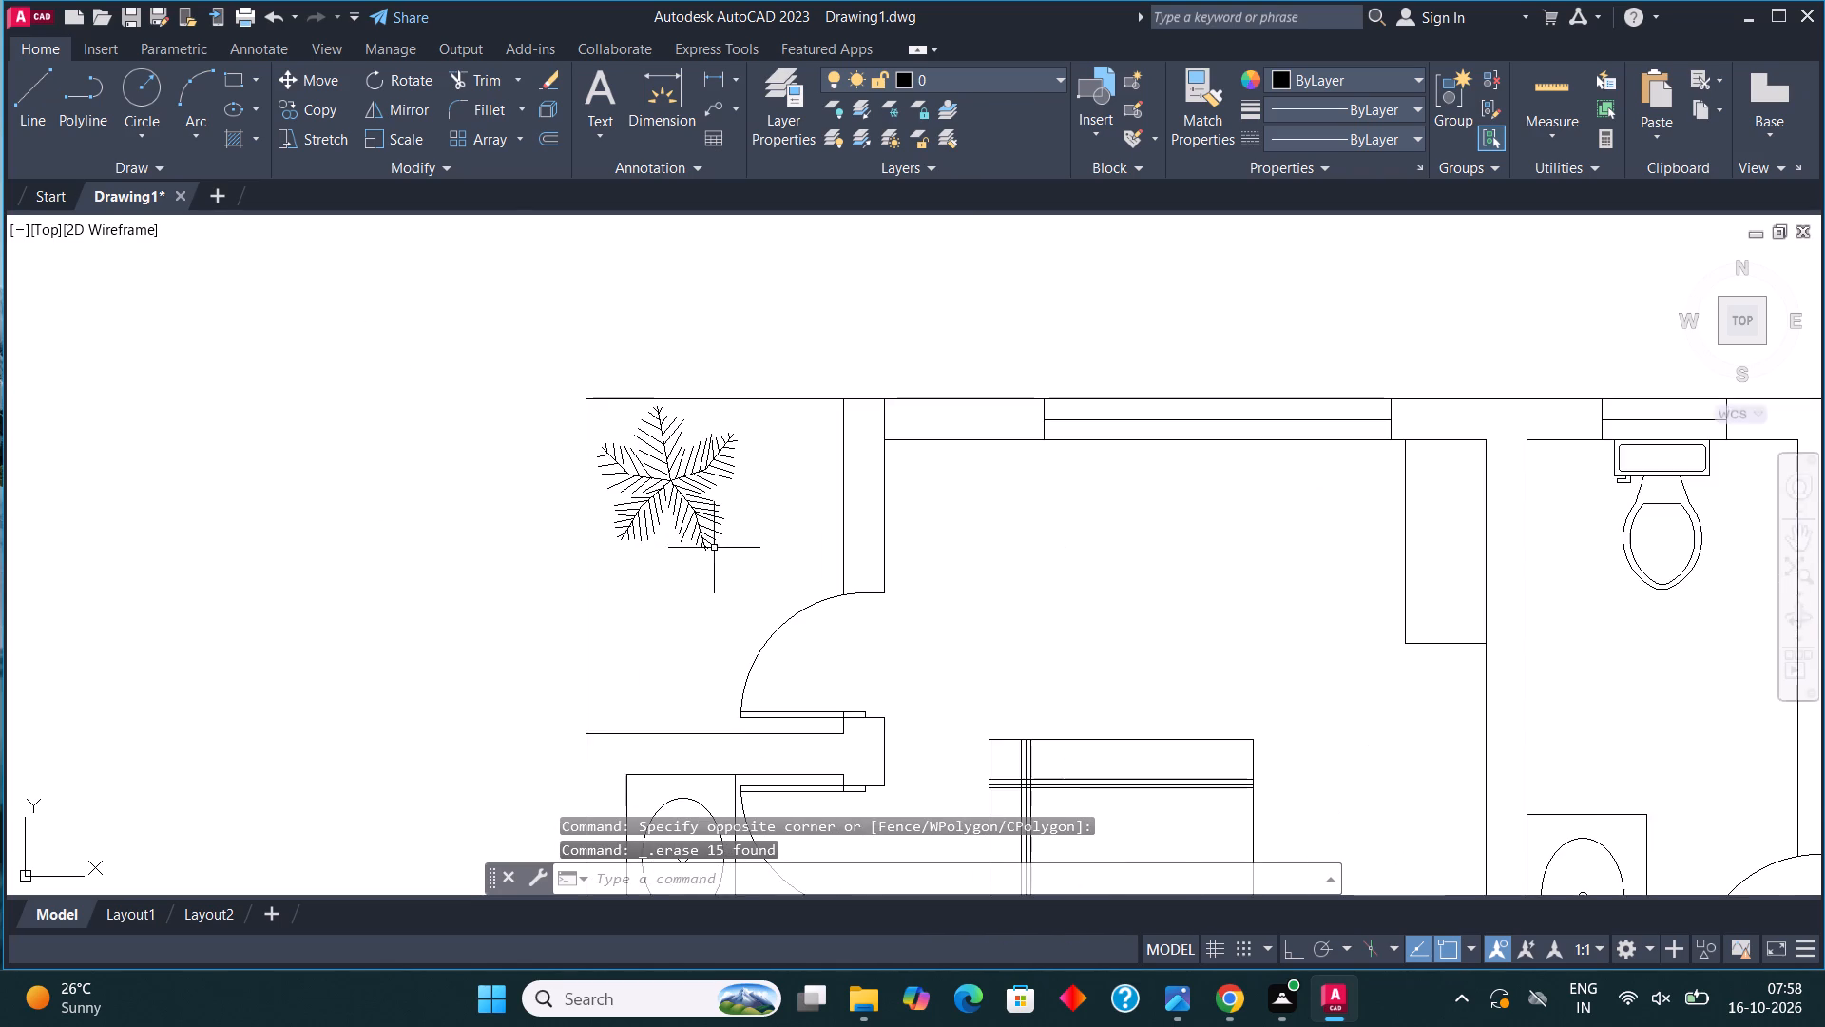
pyautogui.moveTo(737, 537); pyautogui.dragTo(815, 505, button='middle')
pyautogui.scroll(2, 804, 572)
pyautogui.moveTo(804, 572); pyautogui.dragTo(825, 513, button='middle')
pyautogui.scroll(1, 825, 513)
pyautogui.scroll(-1, 821, 509)
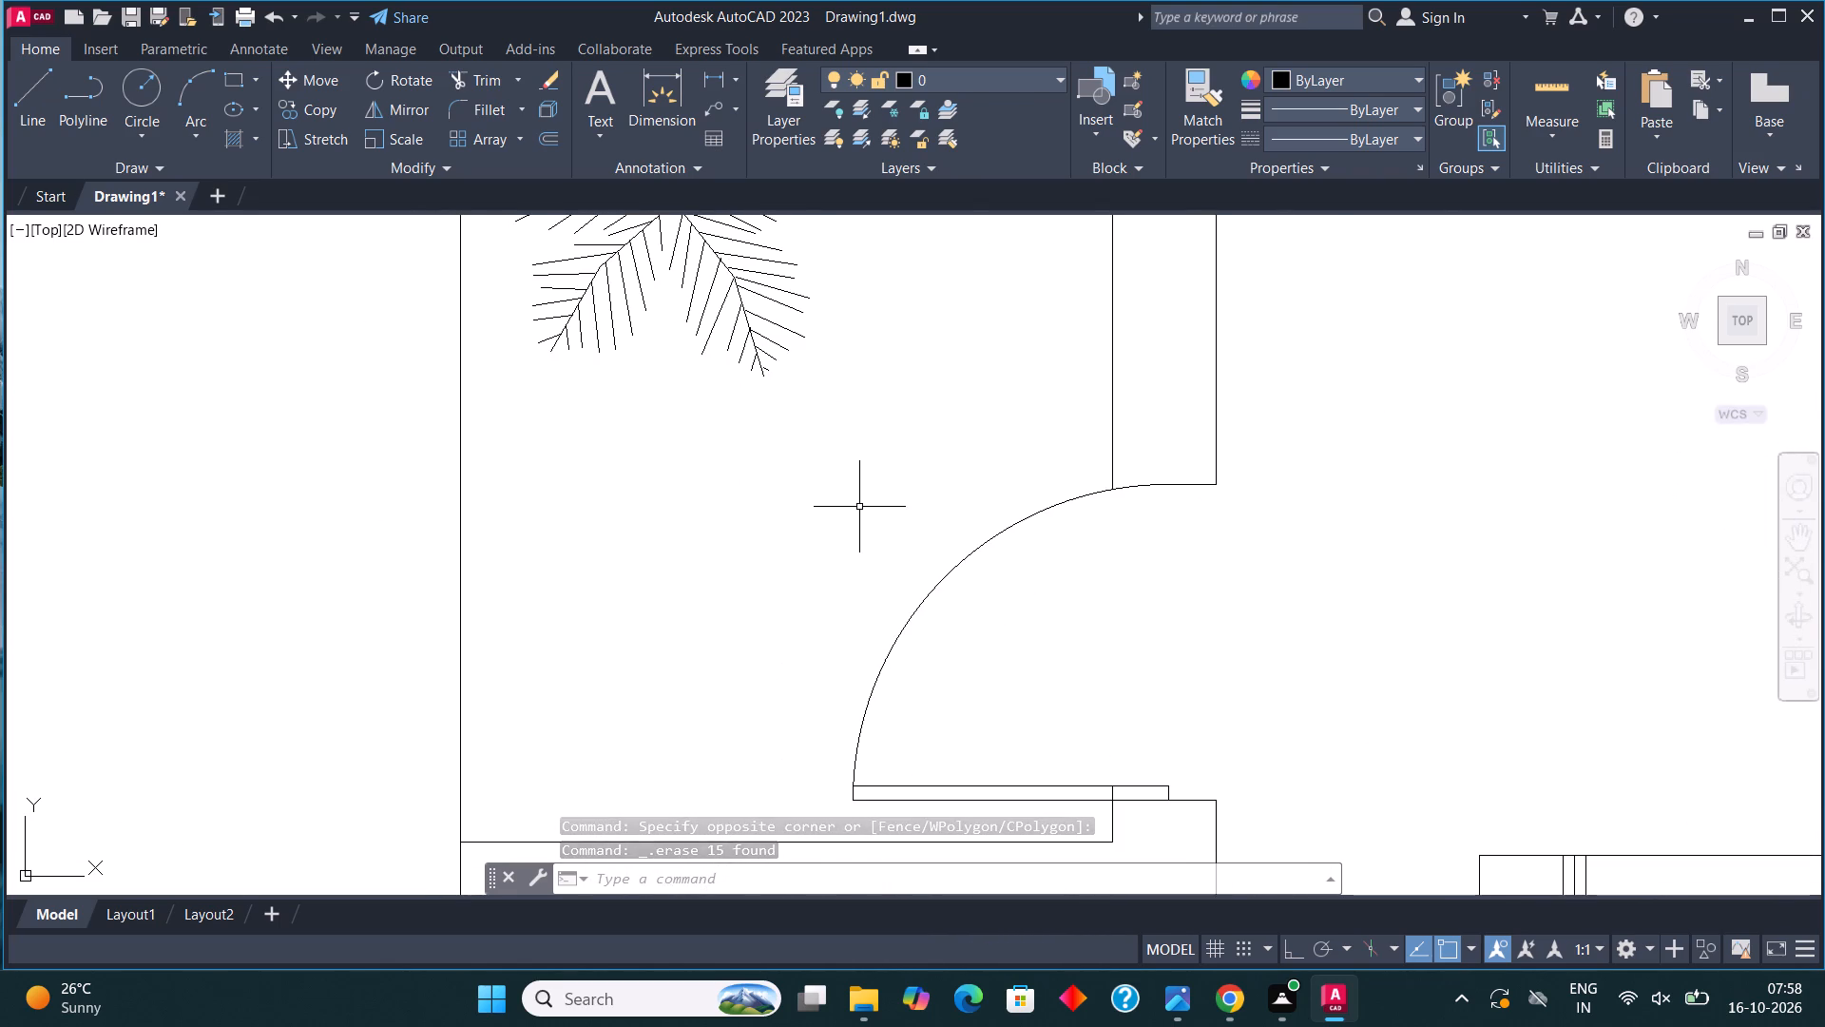
pyautogui.scroll(-1, 869, 492)
pyautogui.moveTo(829, 513); pyautogui.dragTo(810, 545, button='middle')
pyautogui.scroll(-1, 777, 521)
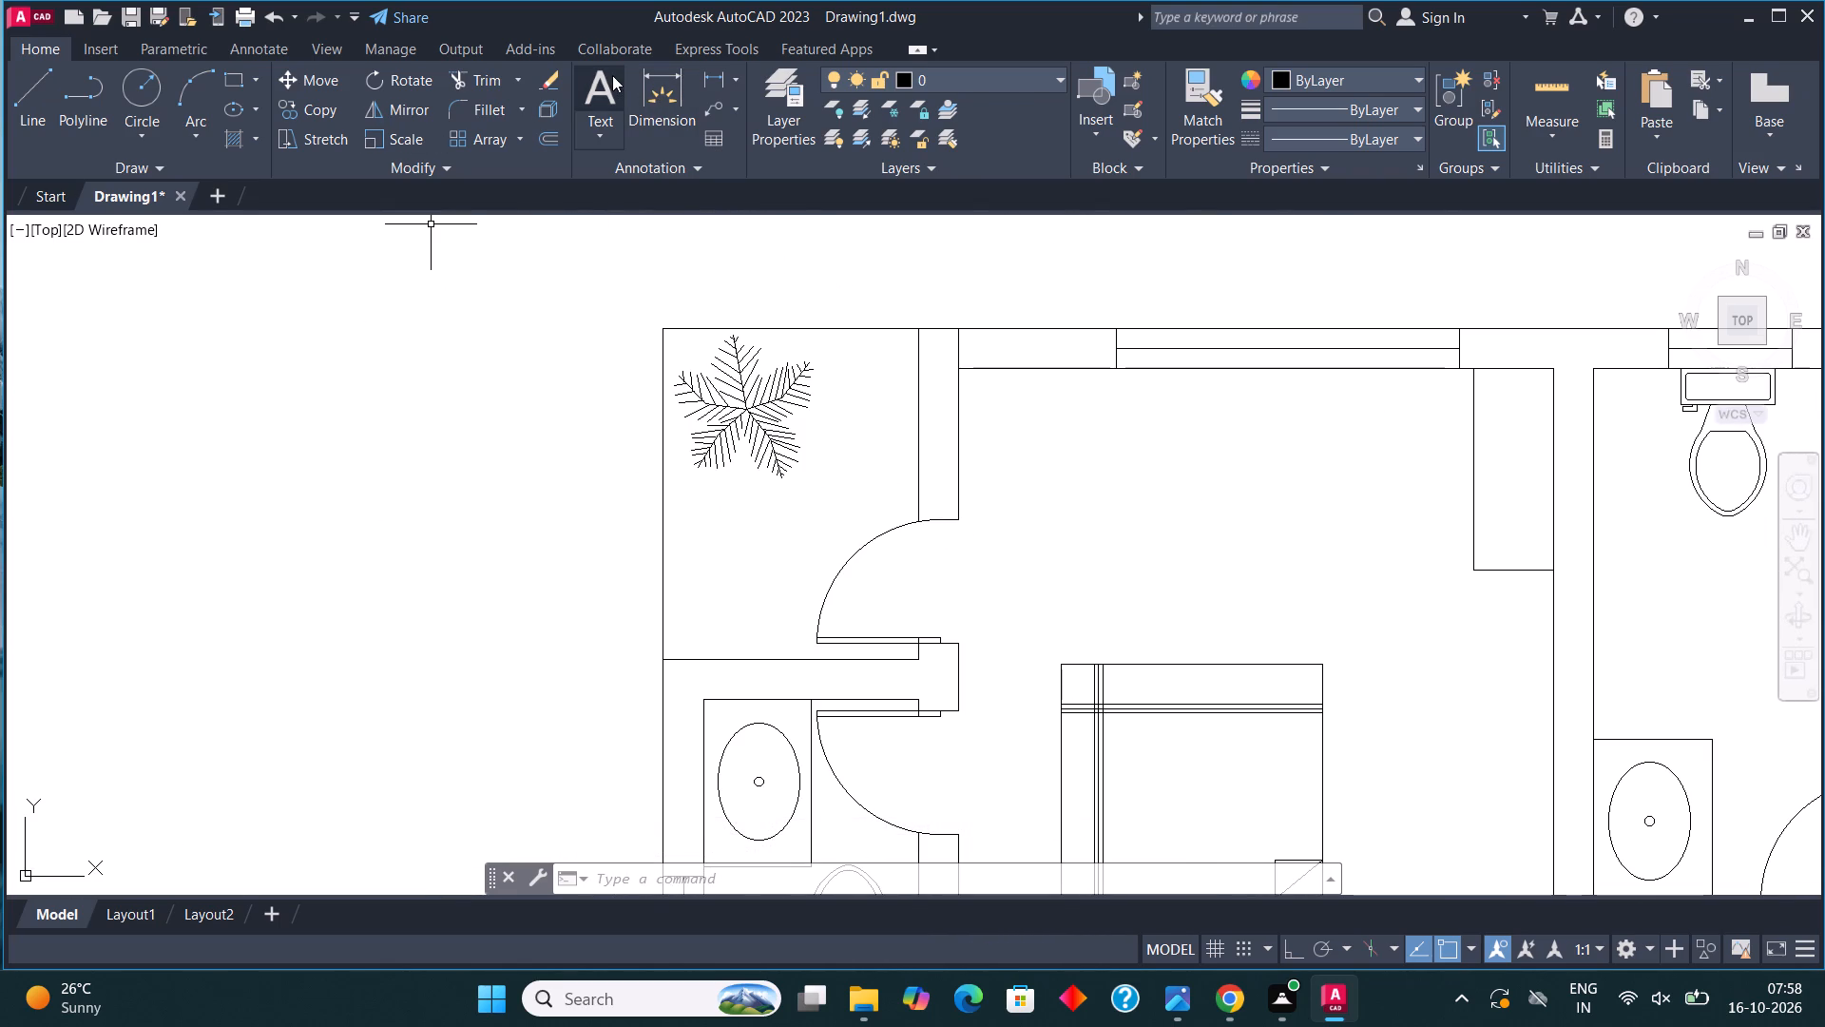
pyautogui.click(599, 95)
pyautogui.scroll(1, 728, 543)
pyautogui.click(654, 534)
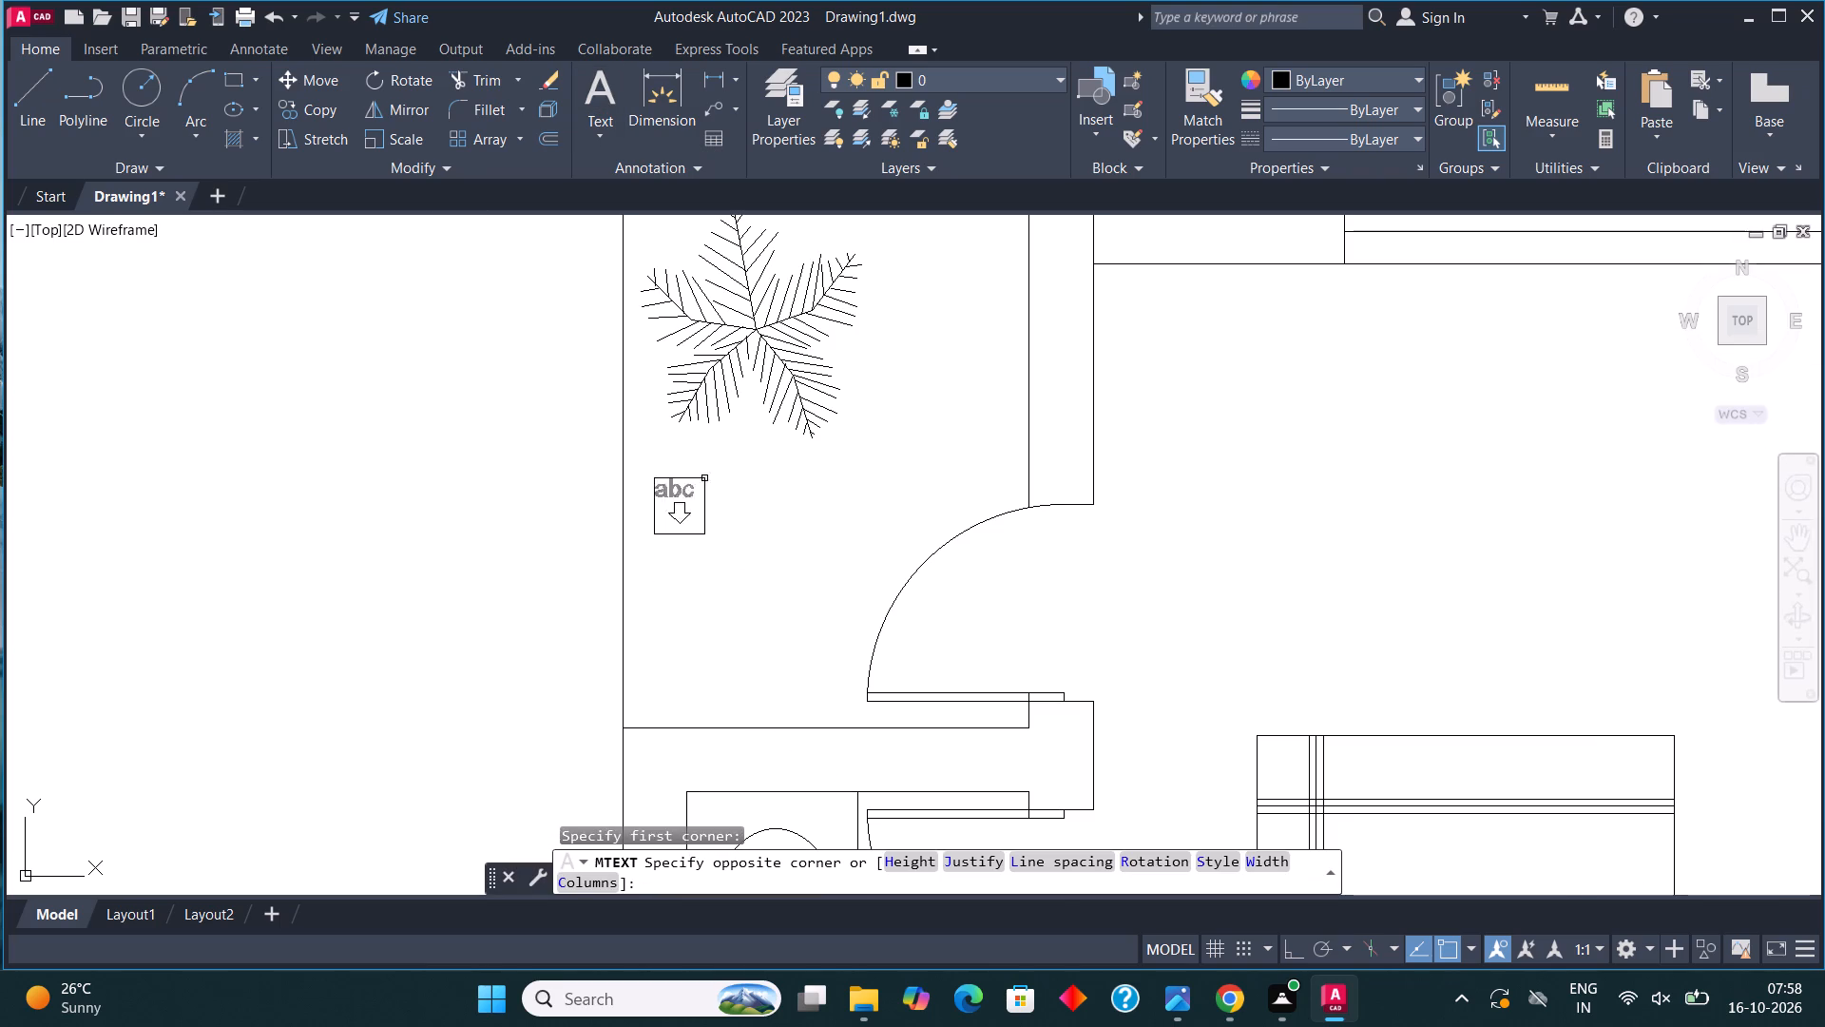
pyautogui.click(922, 442)
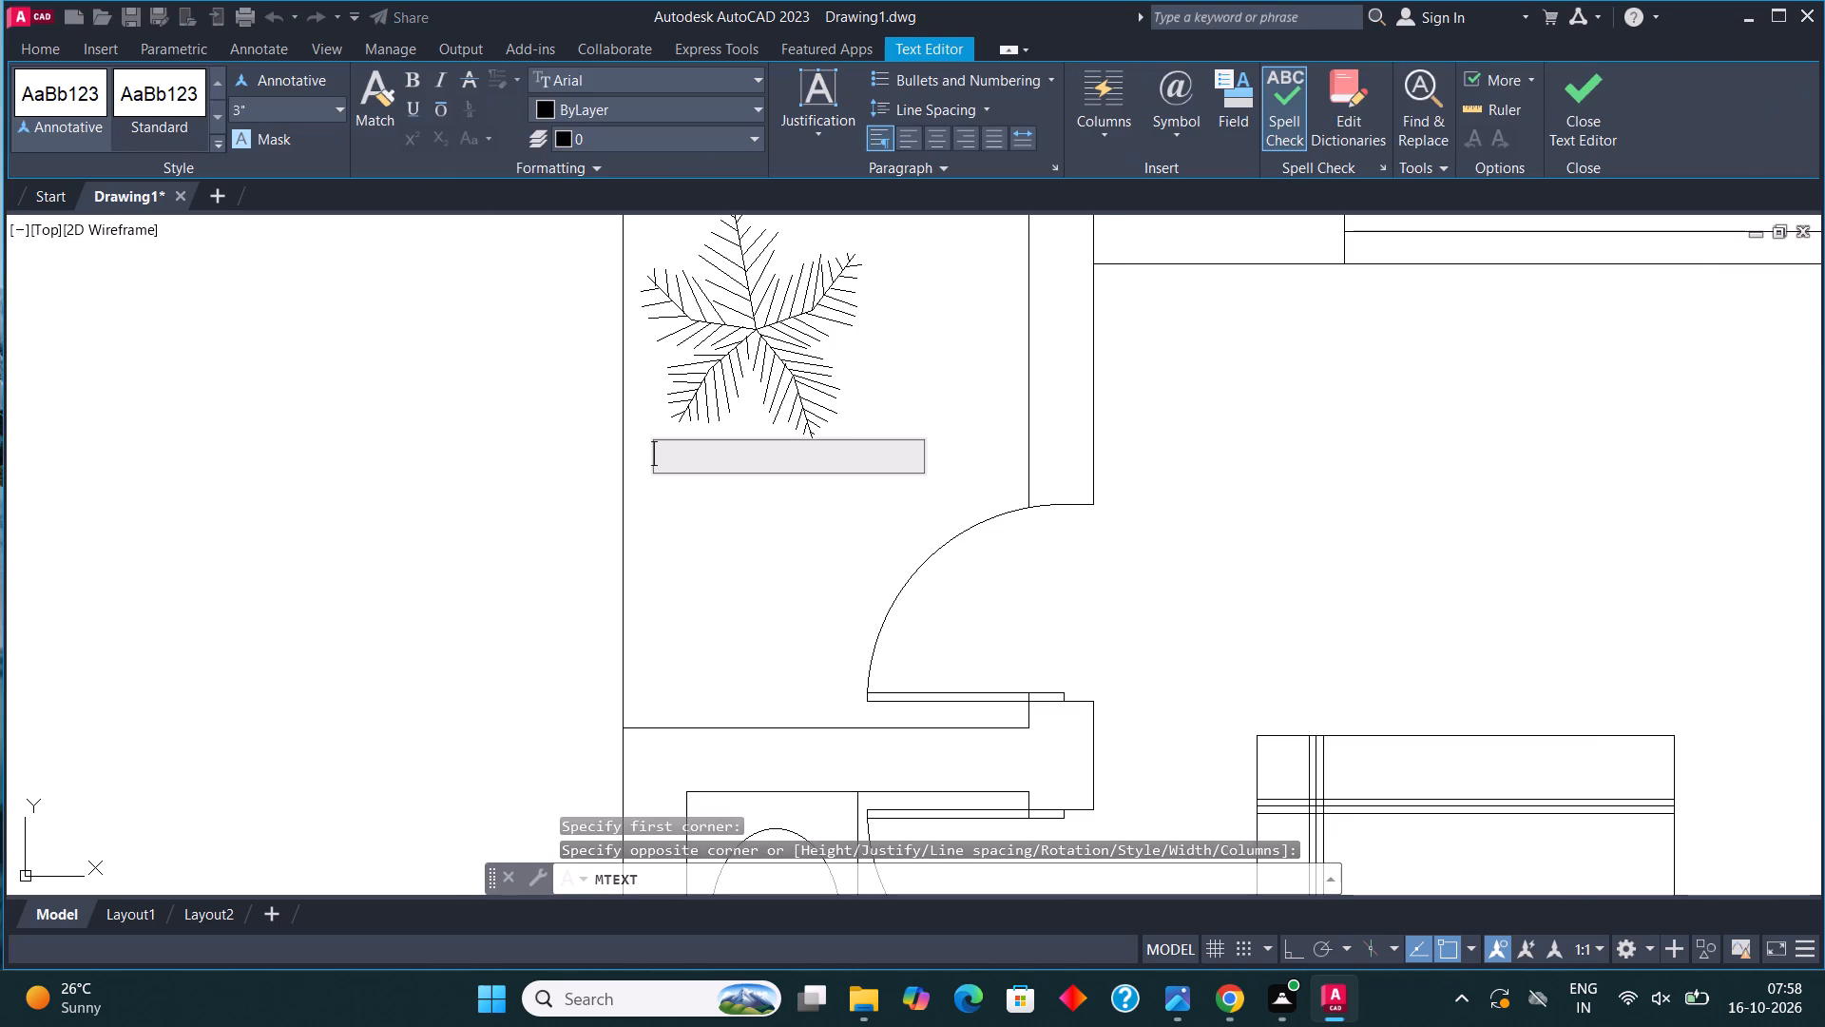
pyautogui.write('BALCONY')
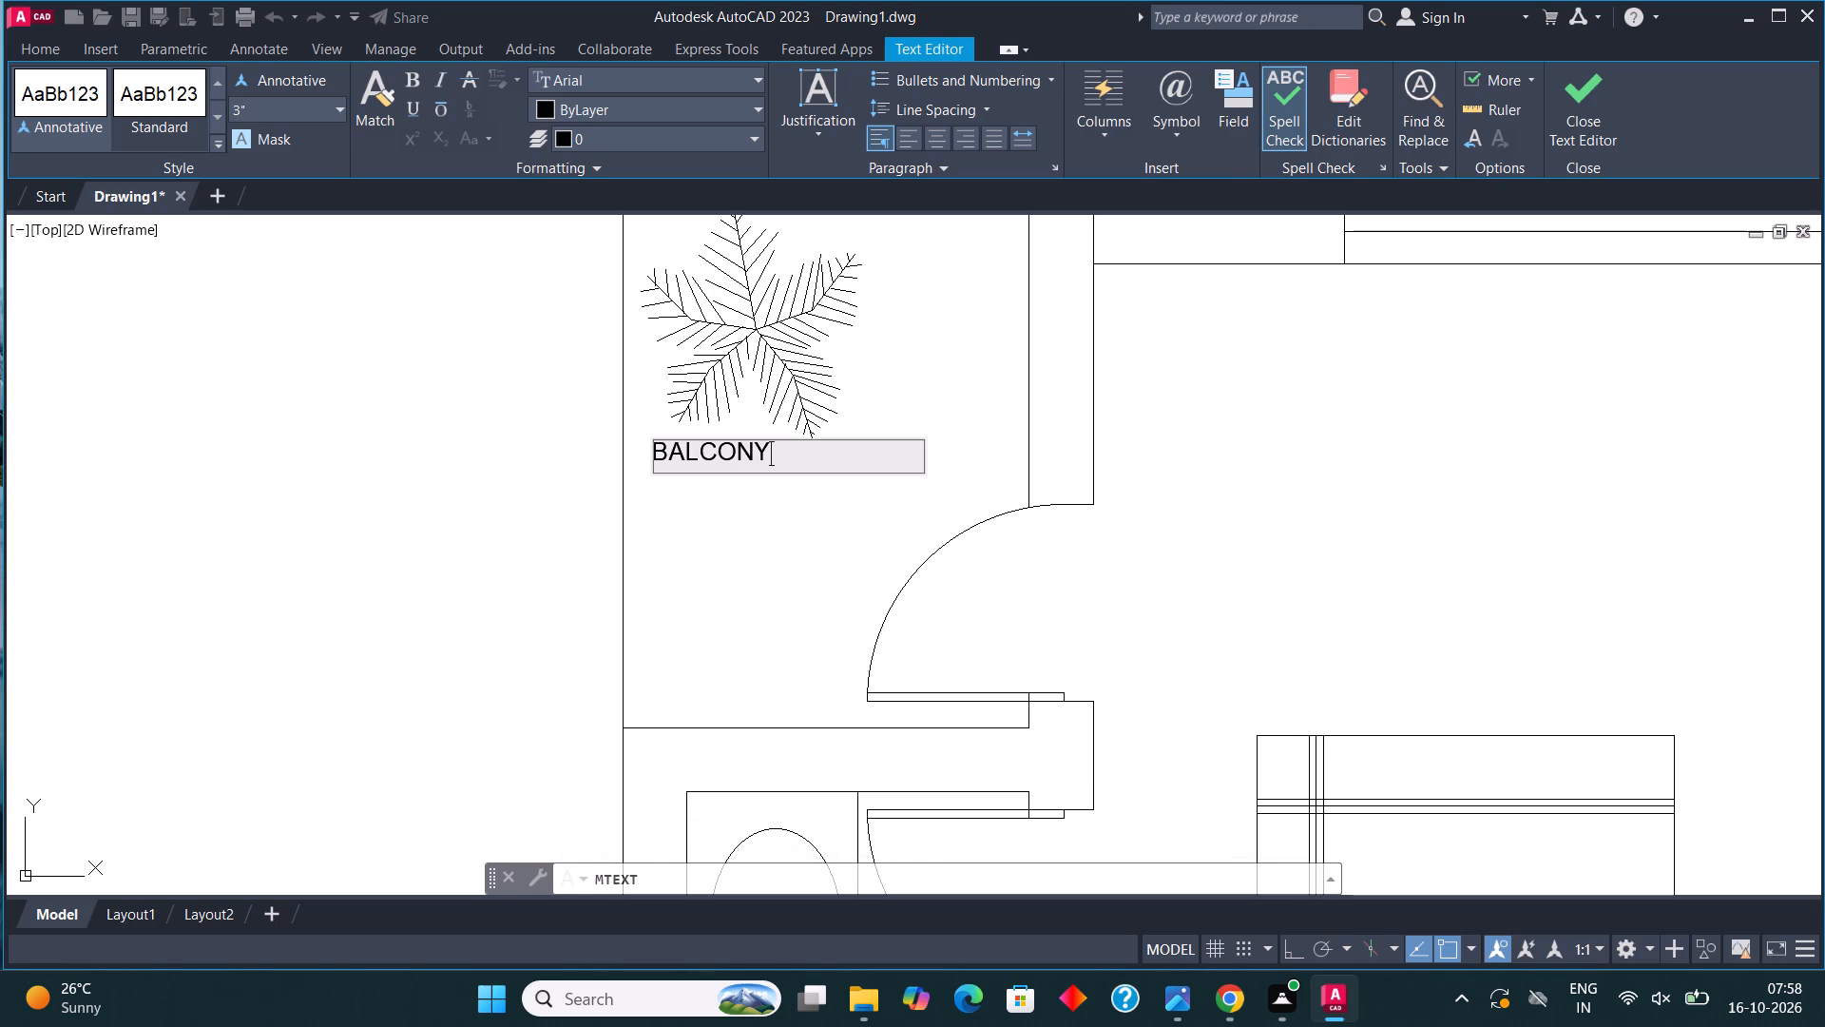
pyautogui.press('Return')
pyautogui.write('4\'5"')
pyautogui.write('*6')
pyautogui.write('\'2"')
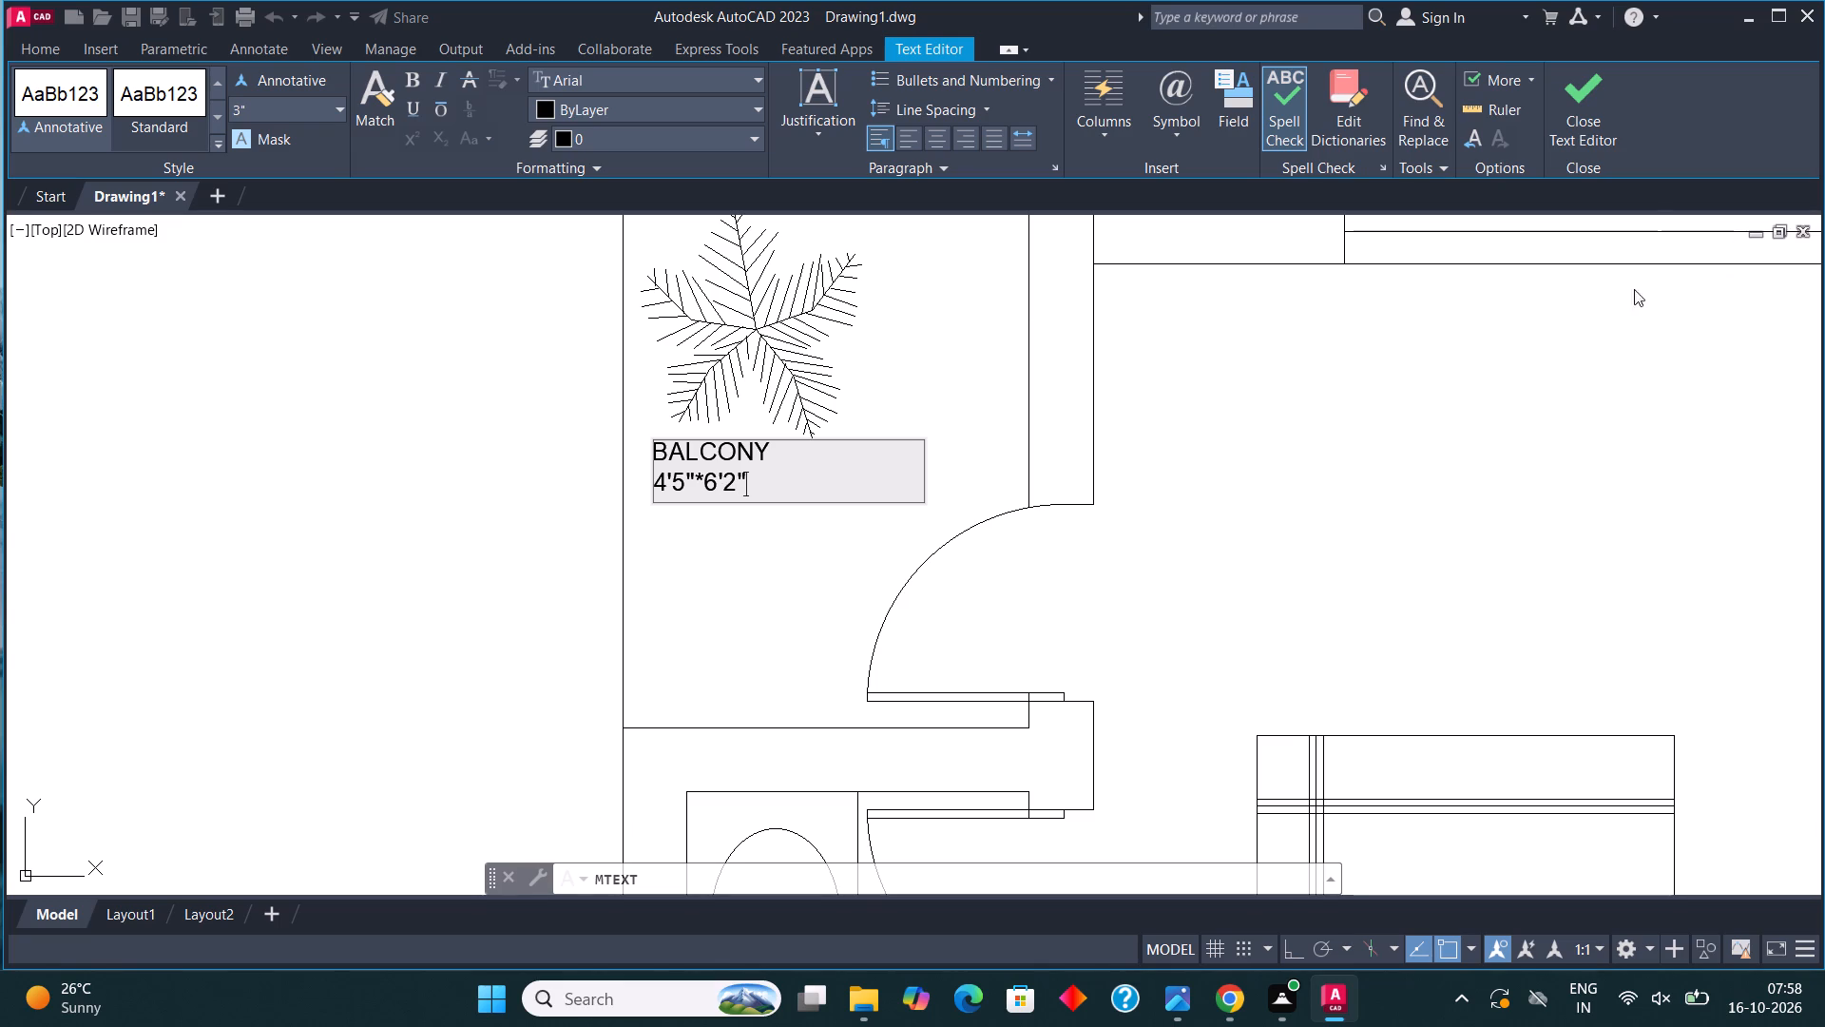
pyautogui.click(1593, 104)
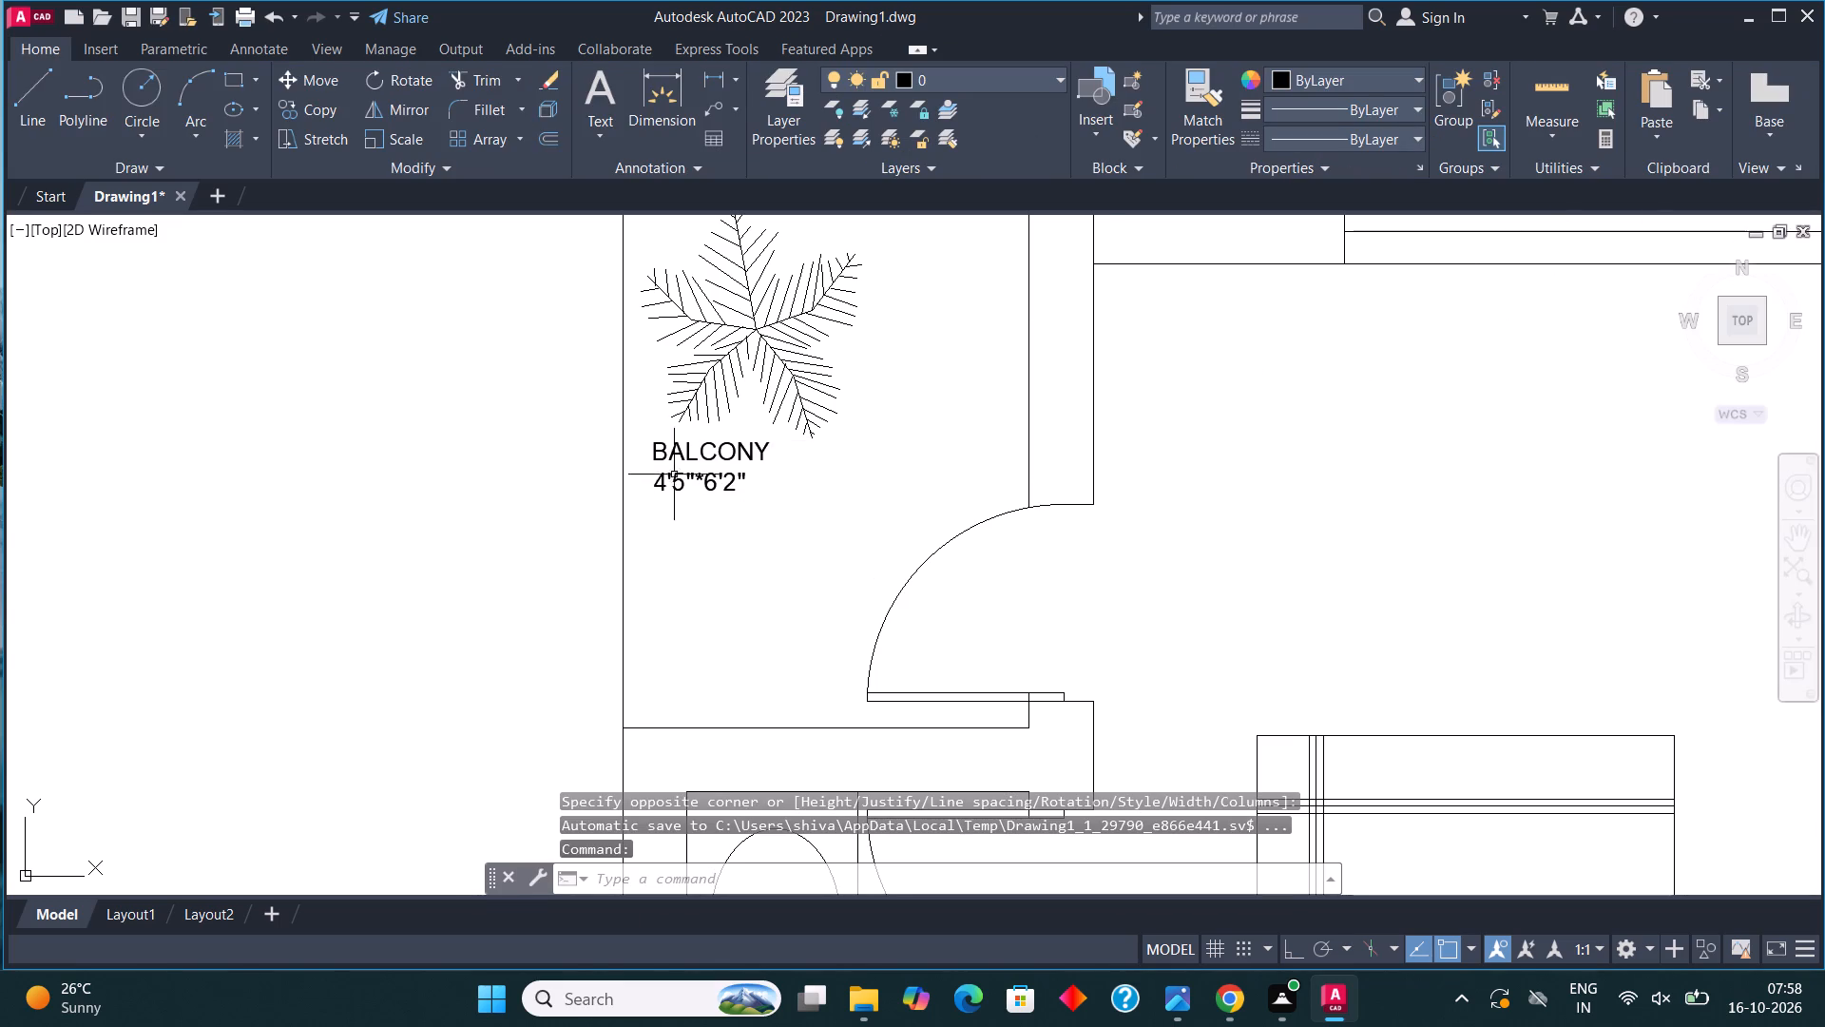
# Scale the balcony label up freehand to about twice its size.
pyautogui.click(678, 454)
pyautogui.click(399, 134)
pyautogui.click(734, 465)
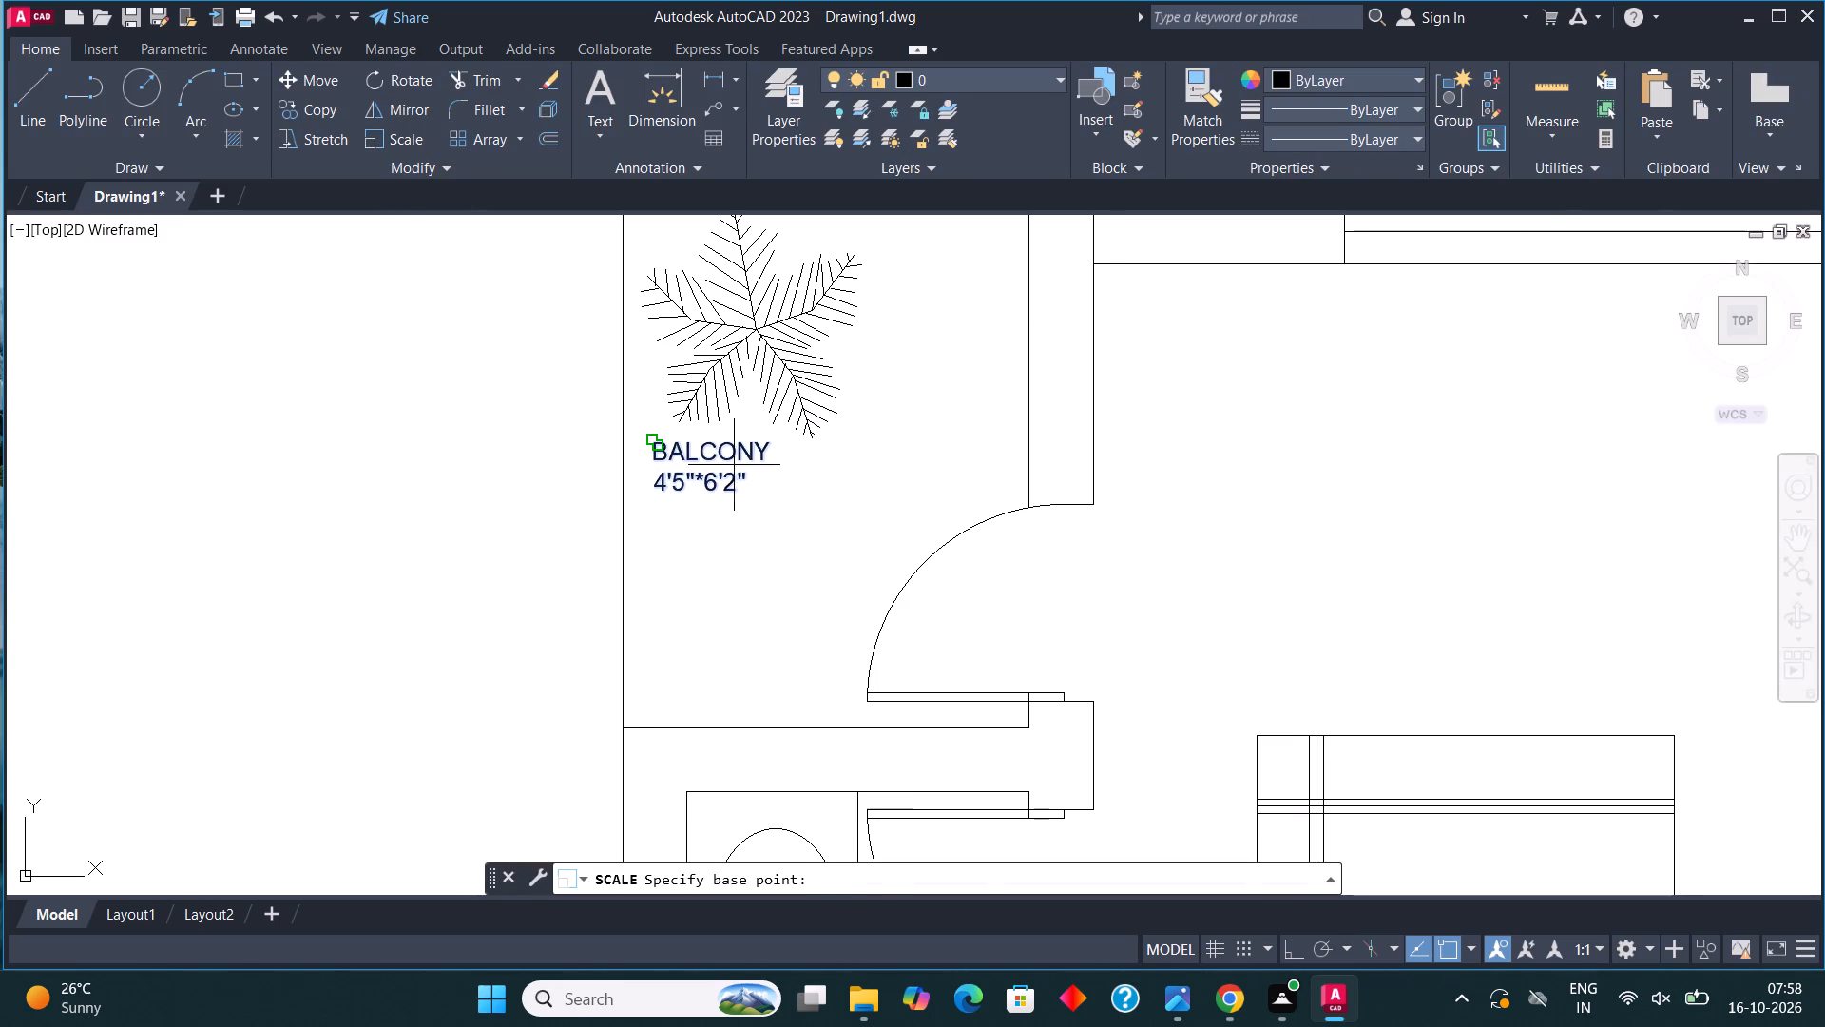
pyautogui.click(918, 521)
# Move the enlarged balcony label so it sits inside the northwest balcony, just below the tree.
pyautogui.scroll(-3, 726, 536)
pyautogui.scroll(3, 759, 538)
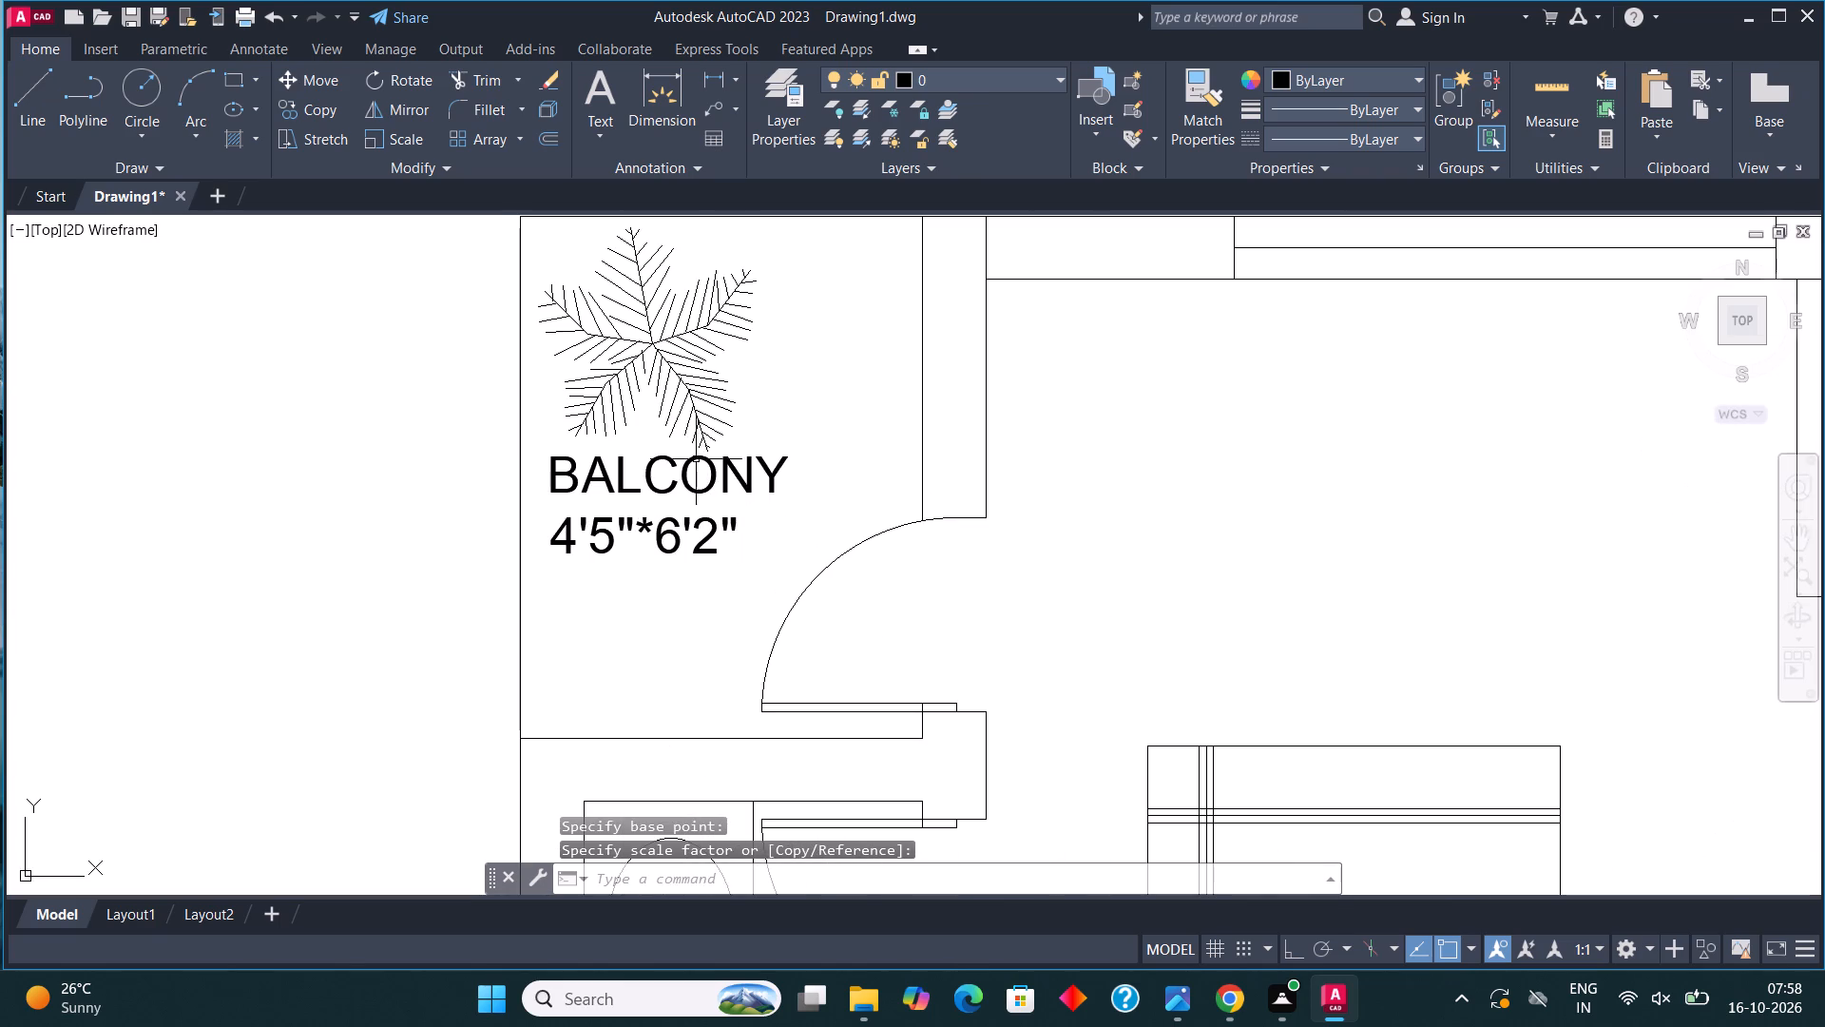
pyautogui.click(690, 449)
pyautogui.click(662, 490)
pyautogui.click(324, 70)
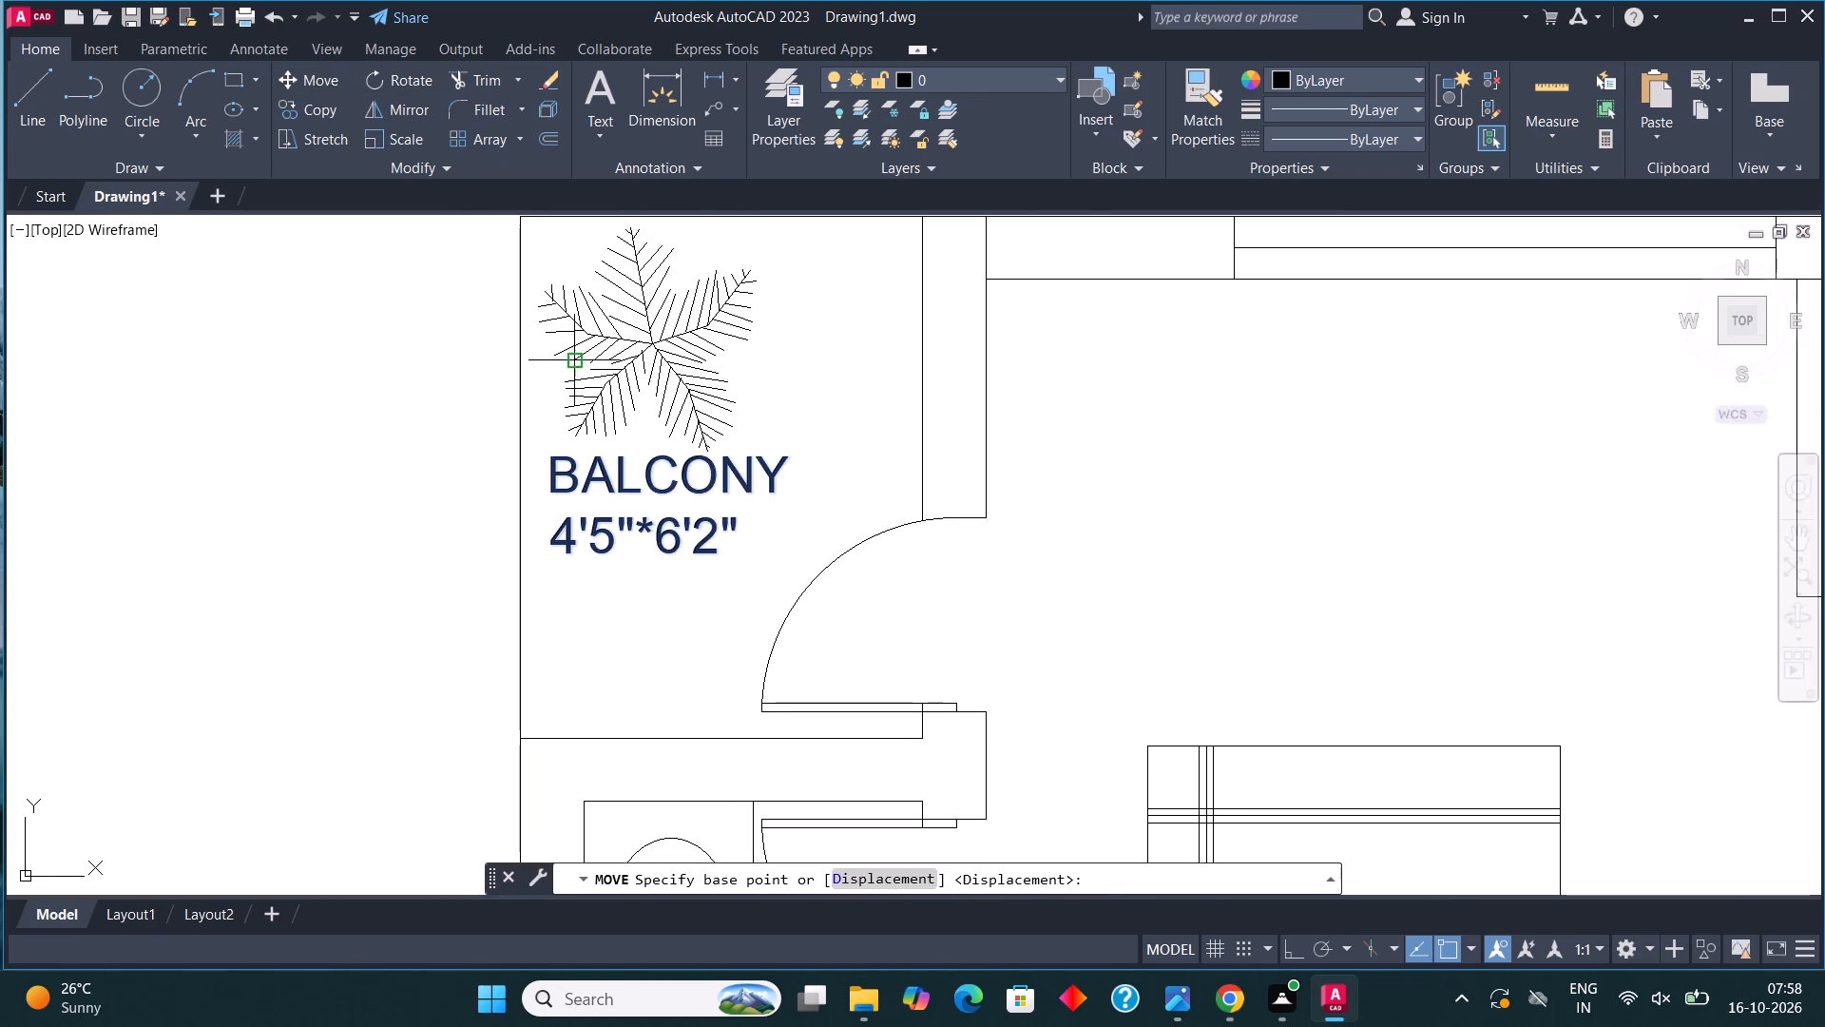
pyautogui.click(625, 524)
pyautogui.click(651, 571)
pyautogui.click(605, 503)
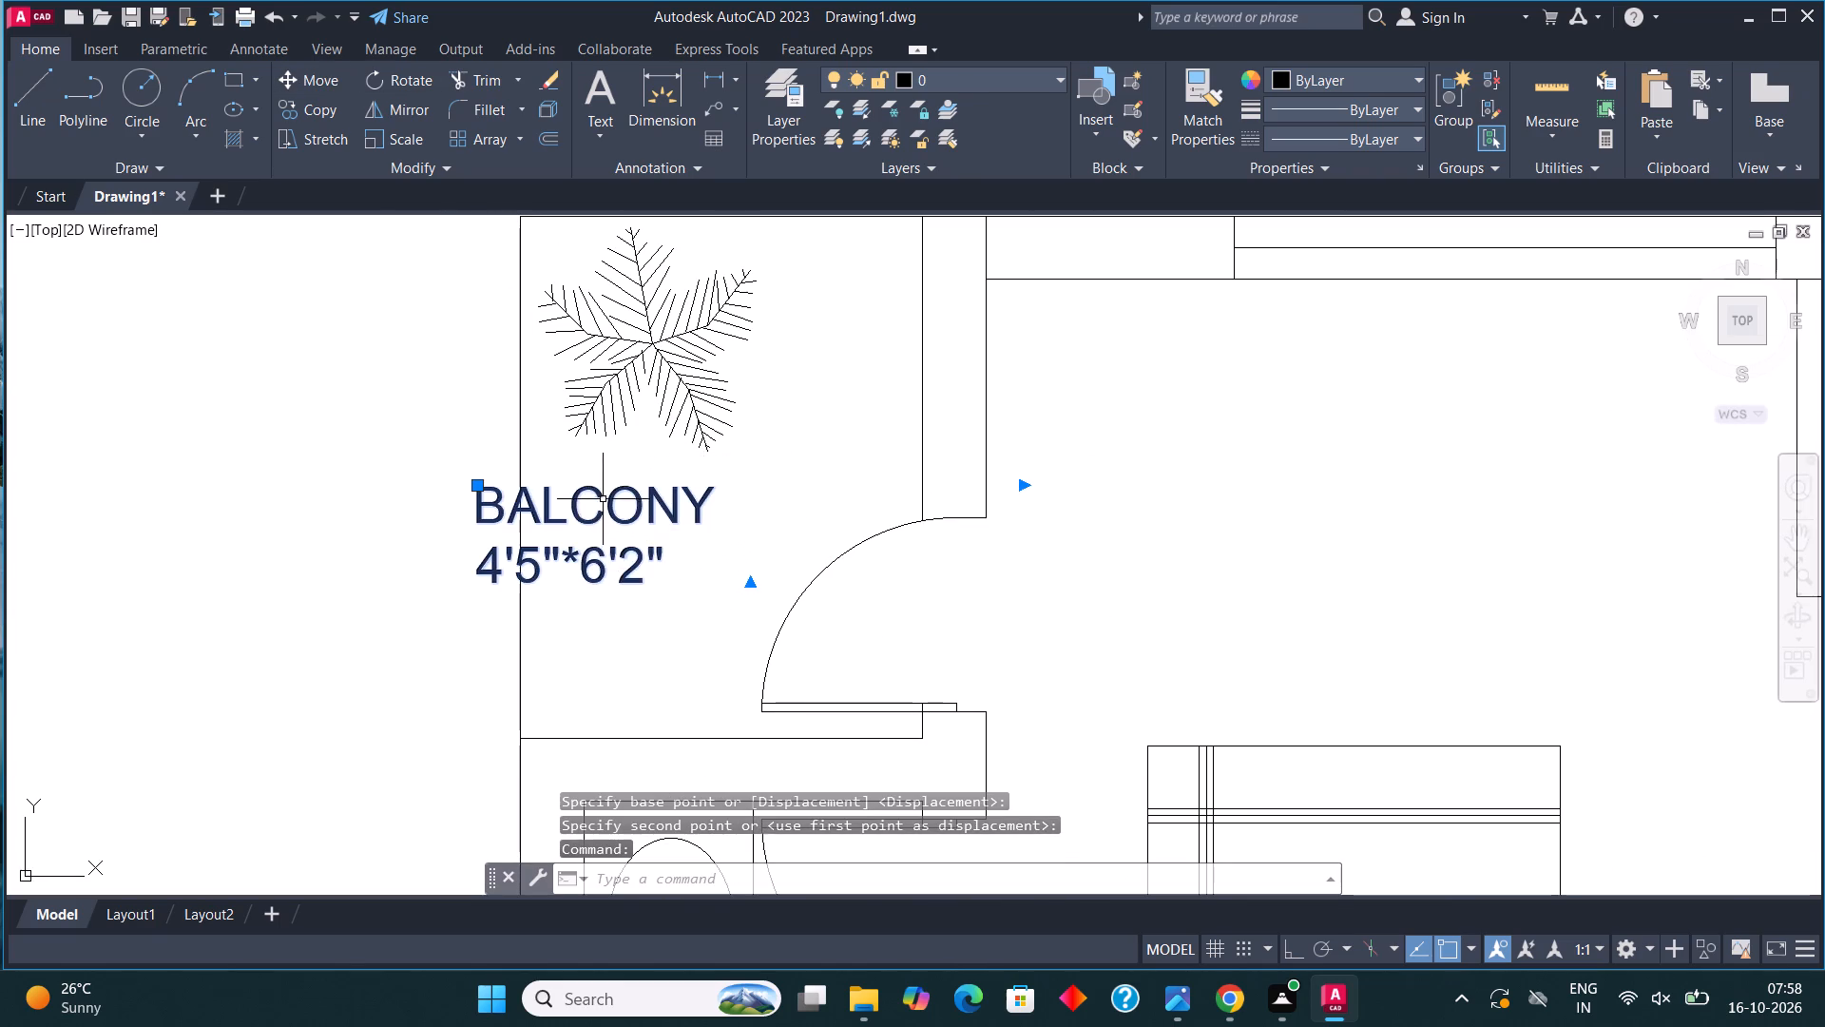
pyautogui.click(312, 73)
pyautogui.click(545, 573)
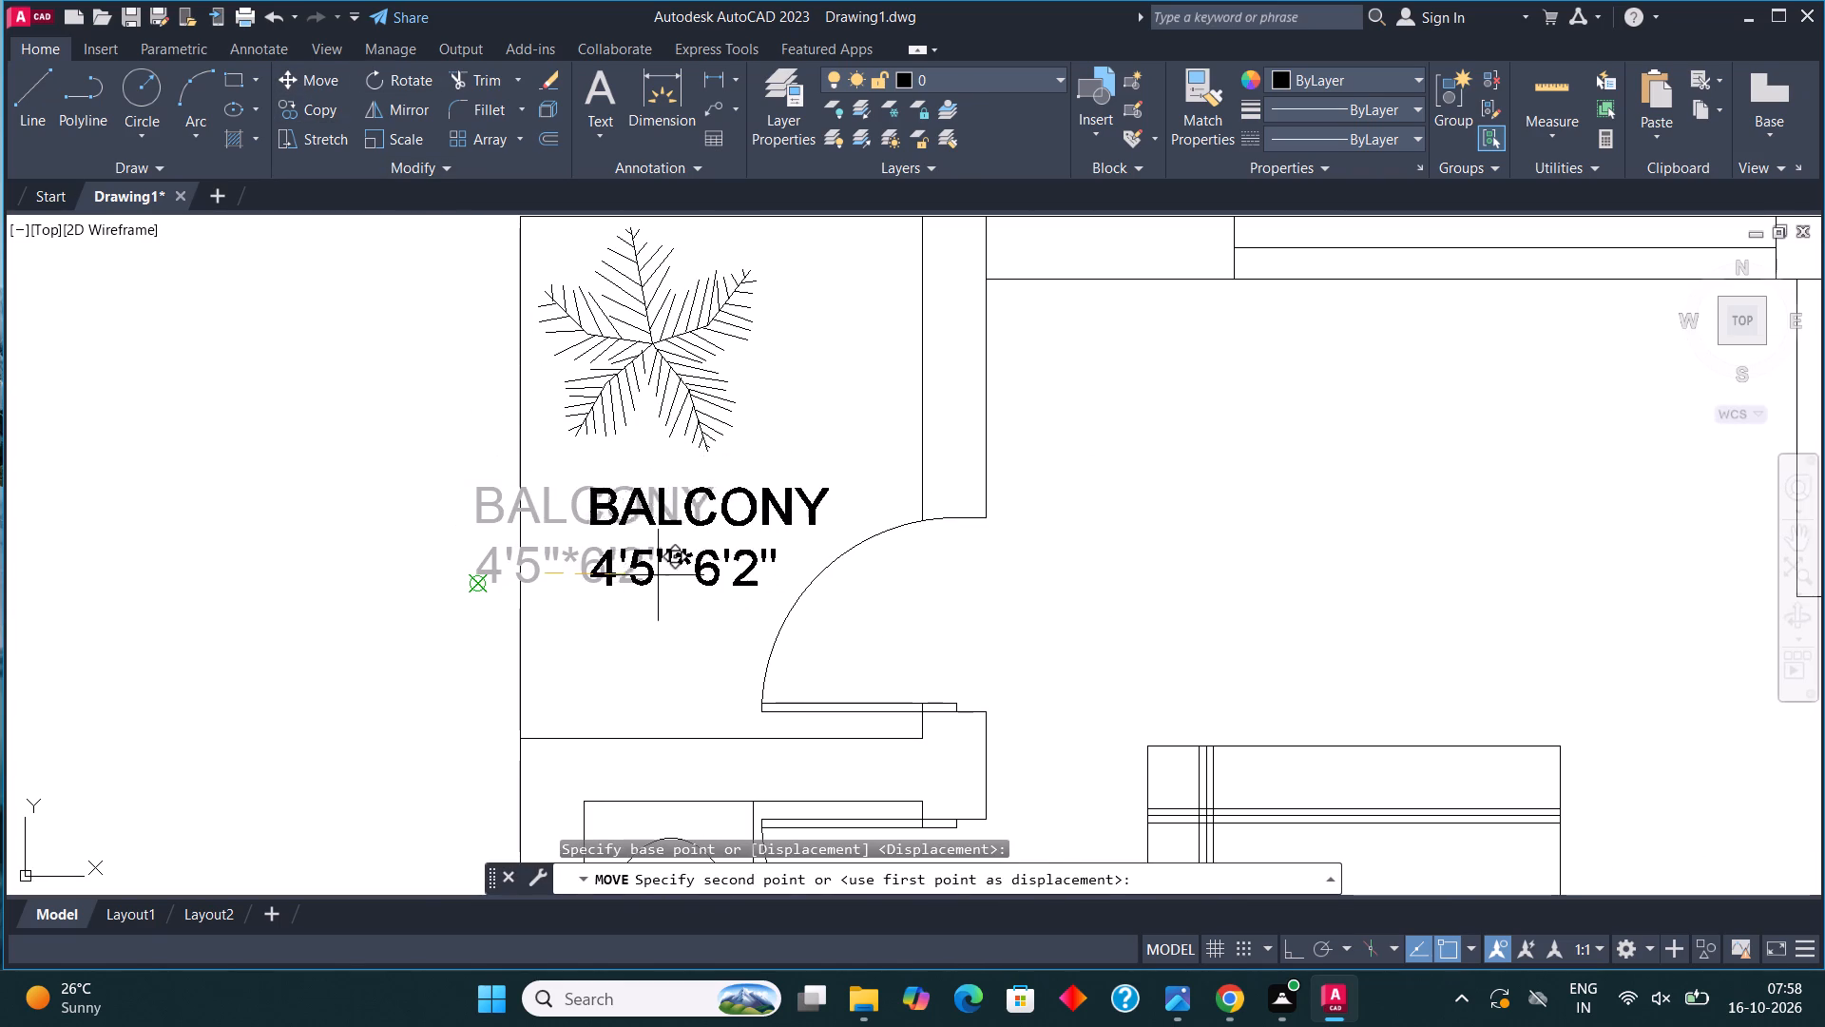
pyautogui.click(665, 571)
pyautogui.click(590, 533)
pyautogui.click(570, 501)
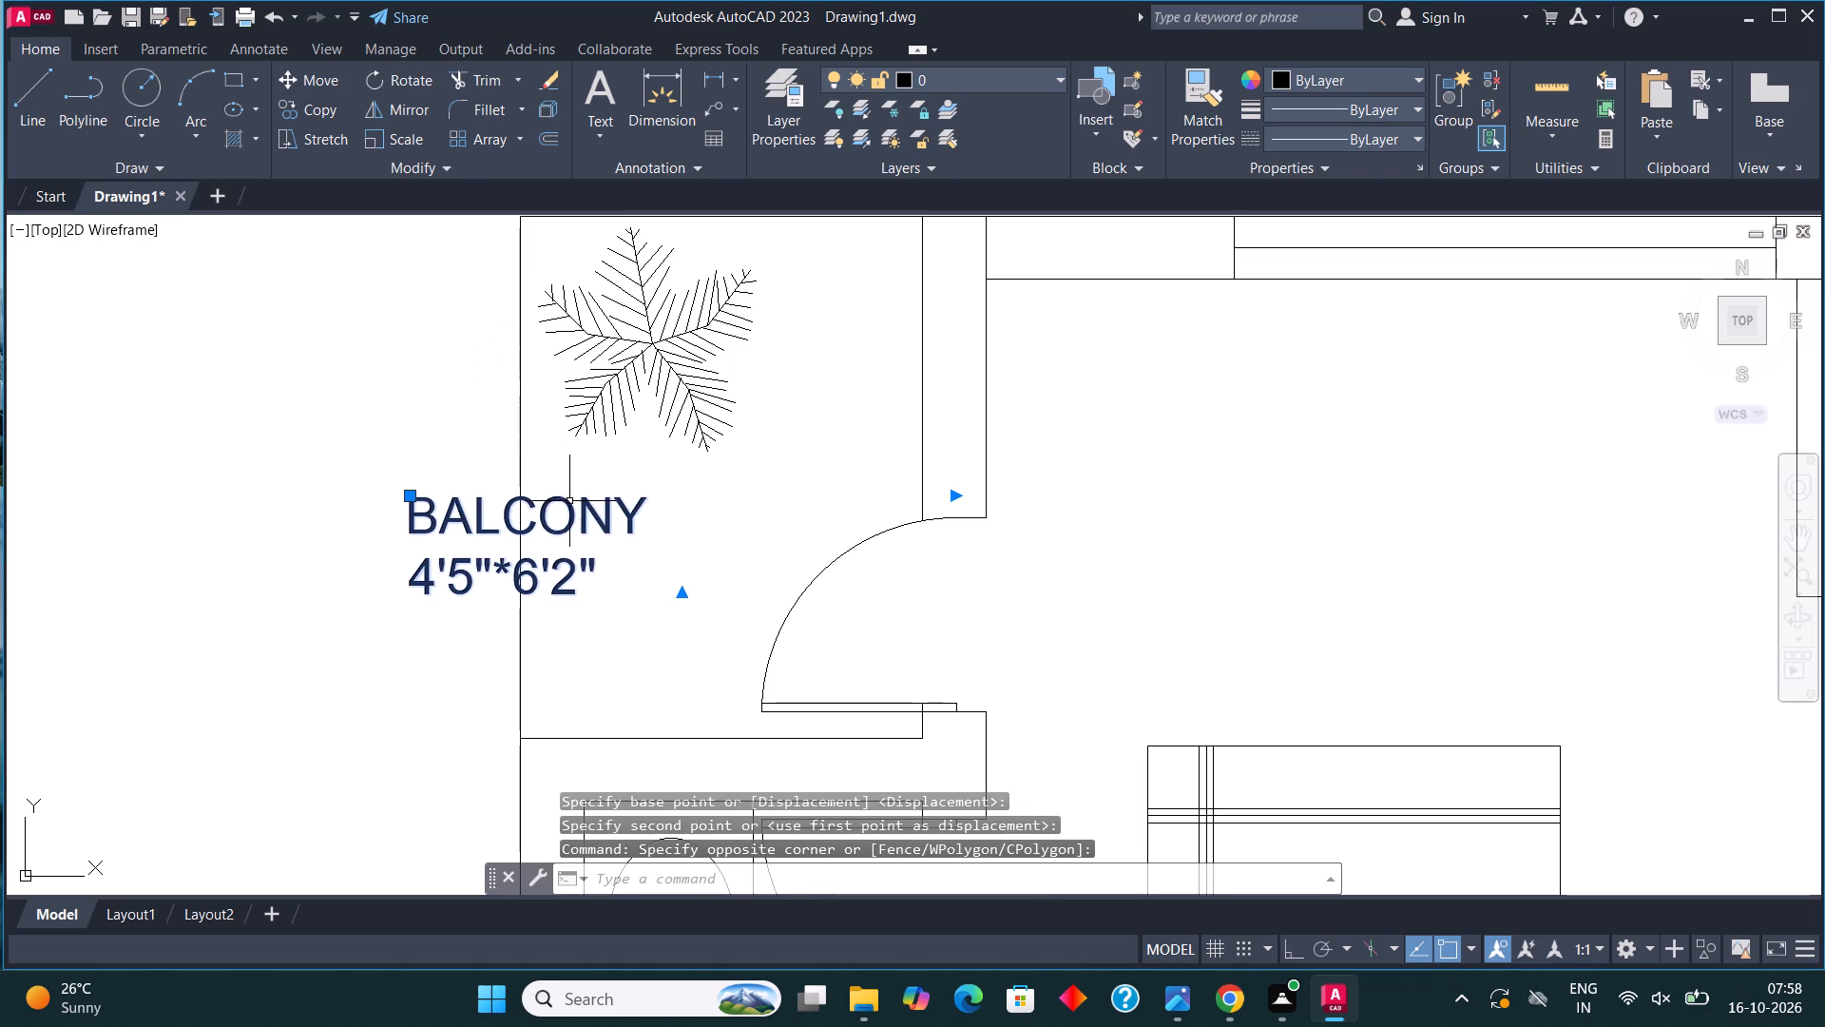
pyautogui.click(313, 75)
pyautogui.click(462, 512)
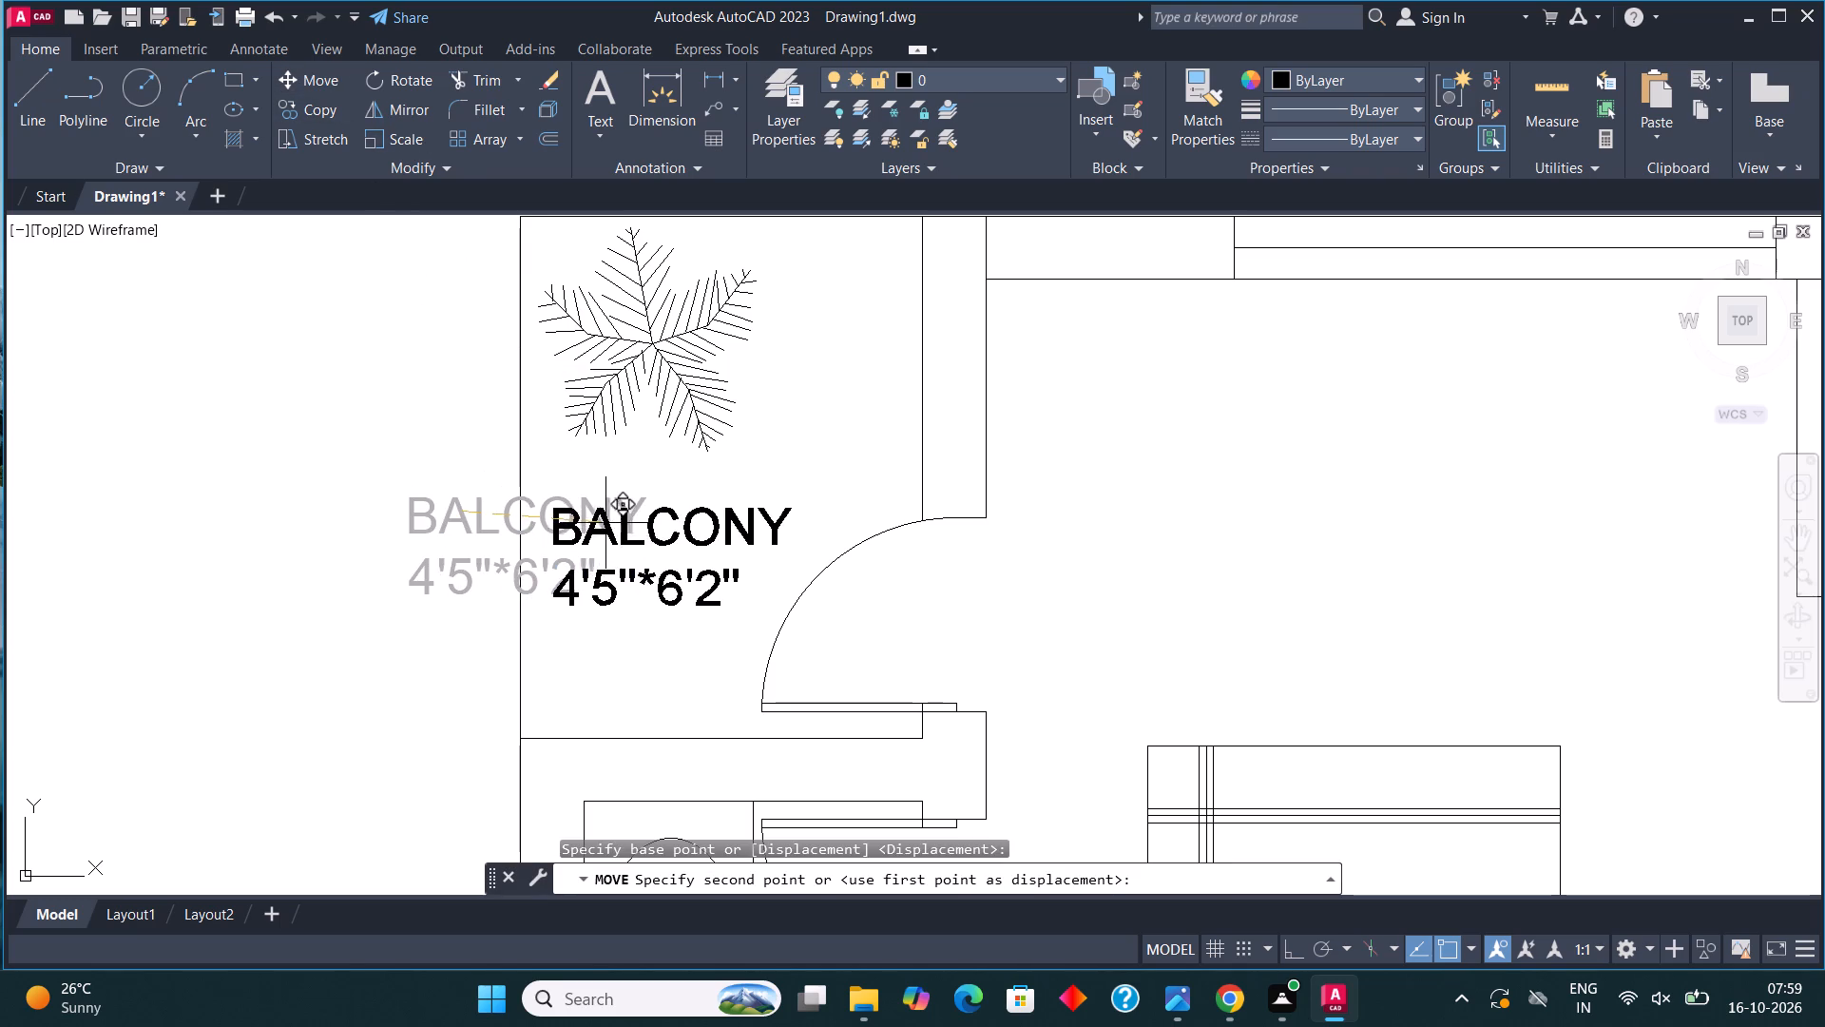
pyautogui.click(614, 520)
# Copy the balcony label into the northwest bedroom above the bed and into the northern toilet on the west side.
pyautogui.scroll(-2, 614, 520)
pyautogui.scroll(2, 636, 534)
pyautogui.click(635, 534)
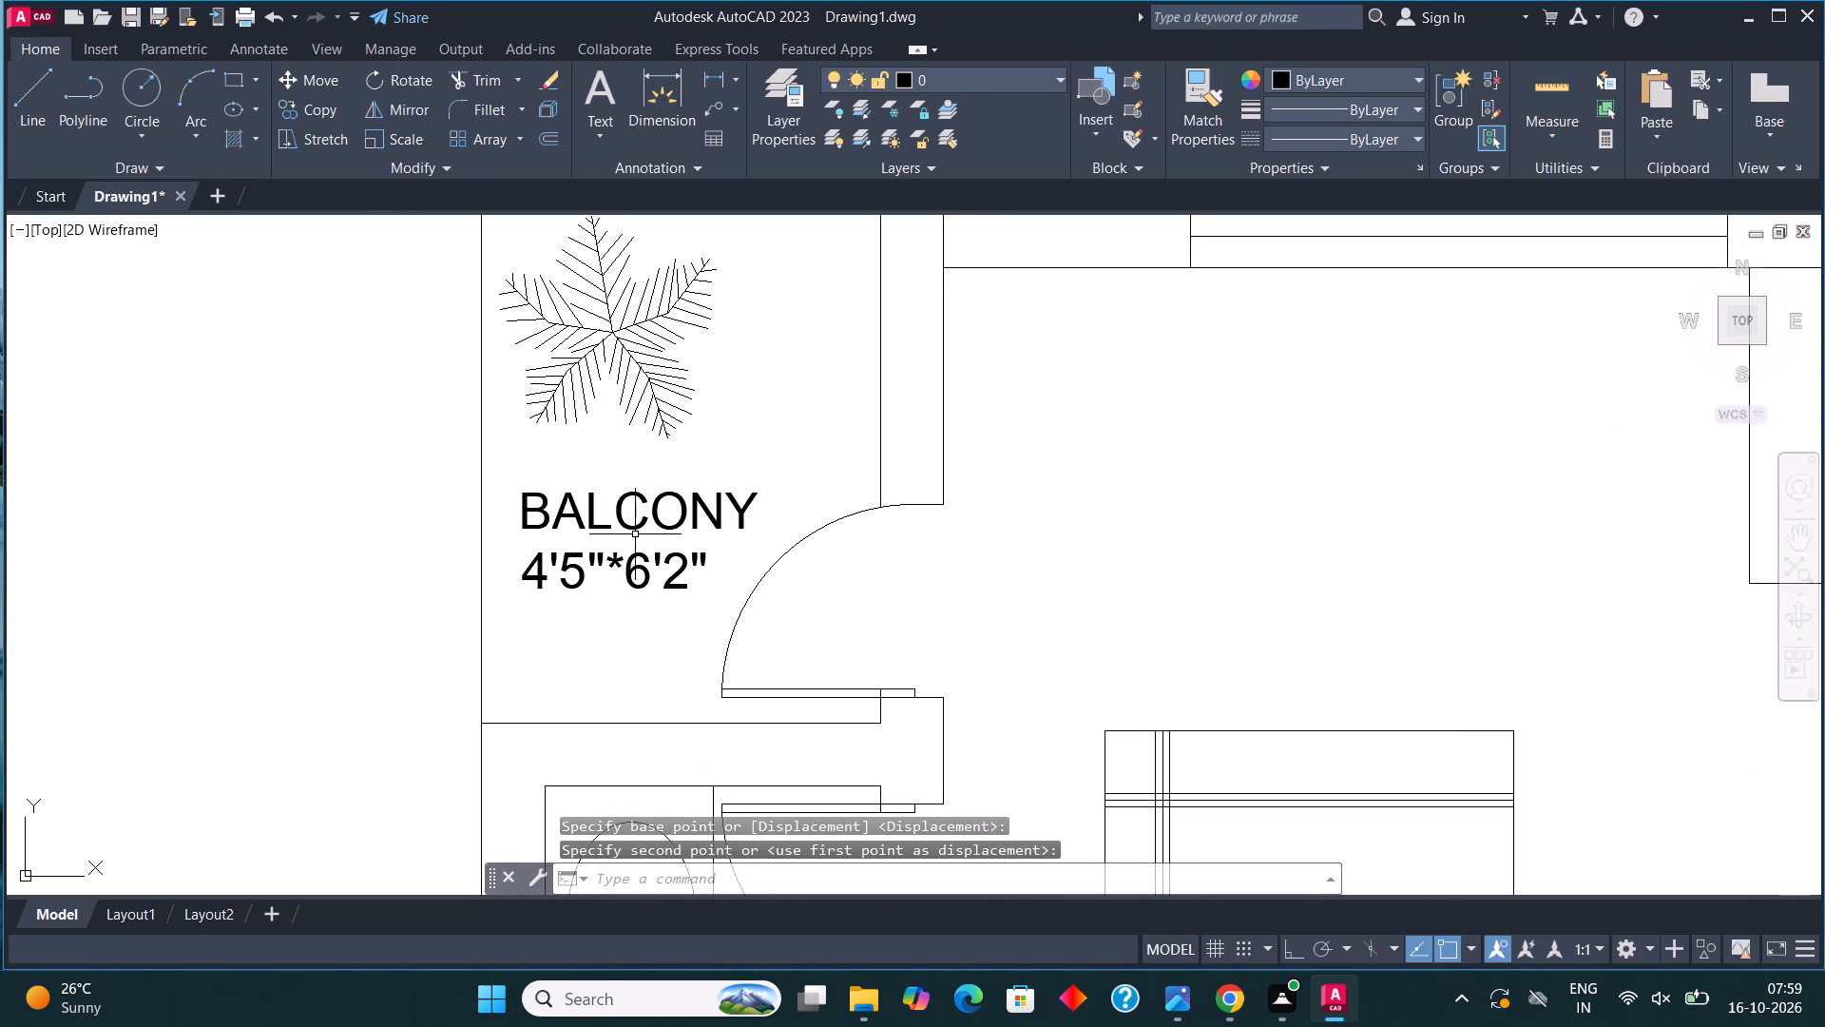
pyautogui.click(625, 488)
pyautogui.click(319, 98)
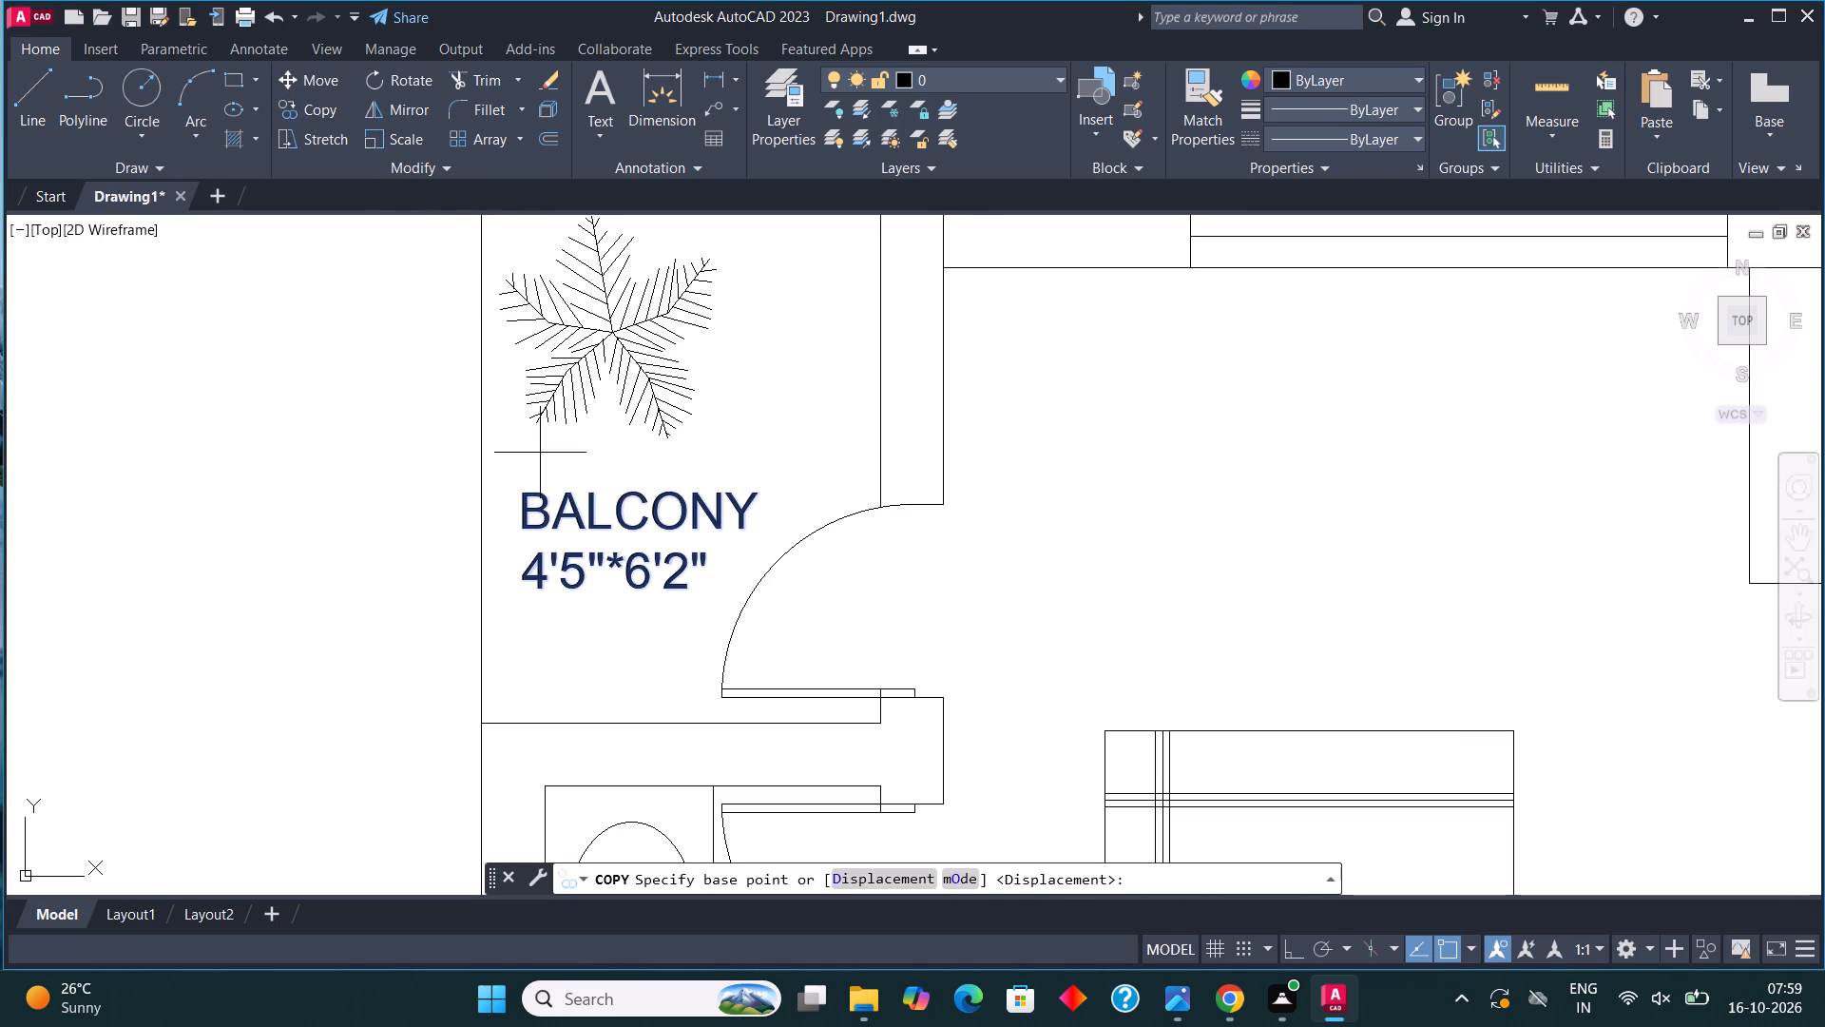
pyautogui.click(574, 512)
pyautogui.scroll(-1, 586, 575)
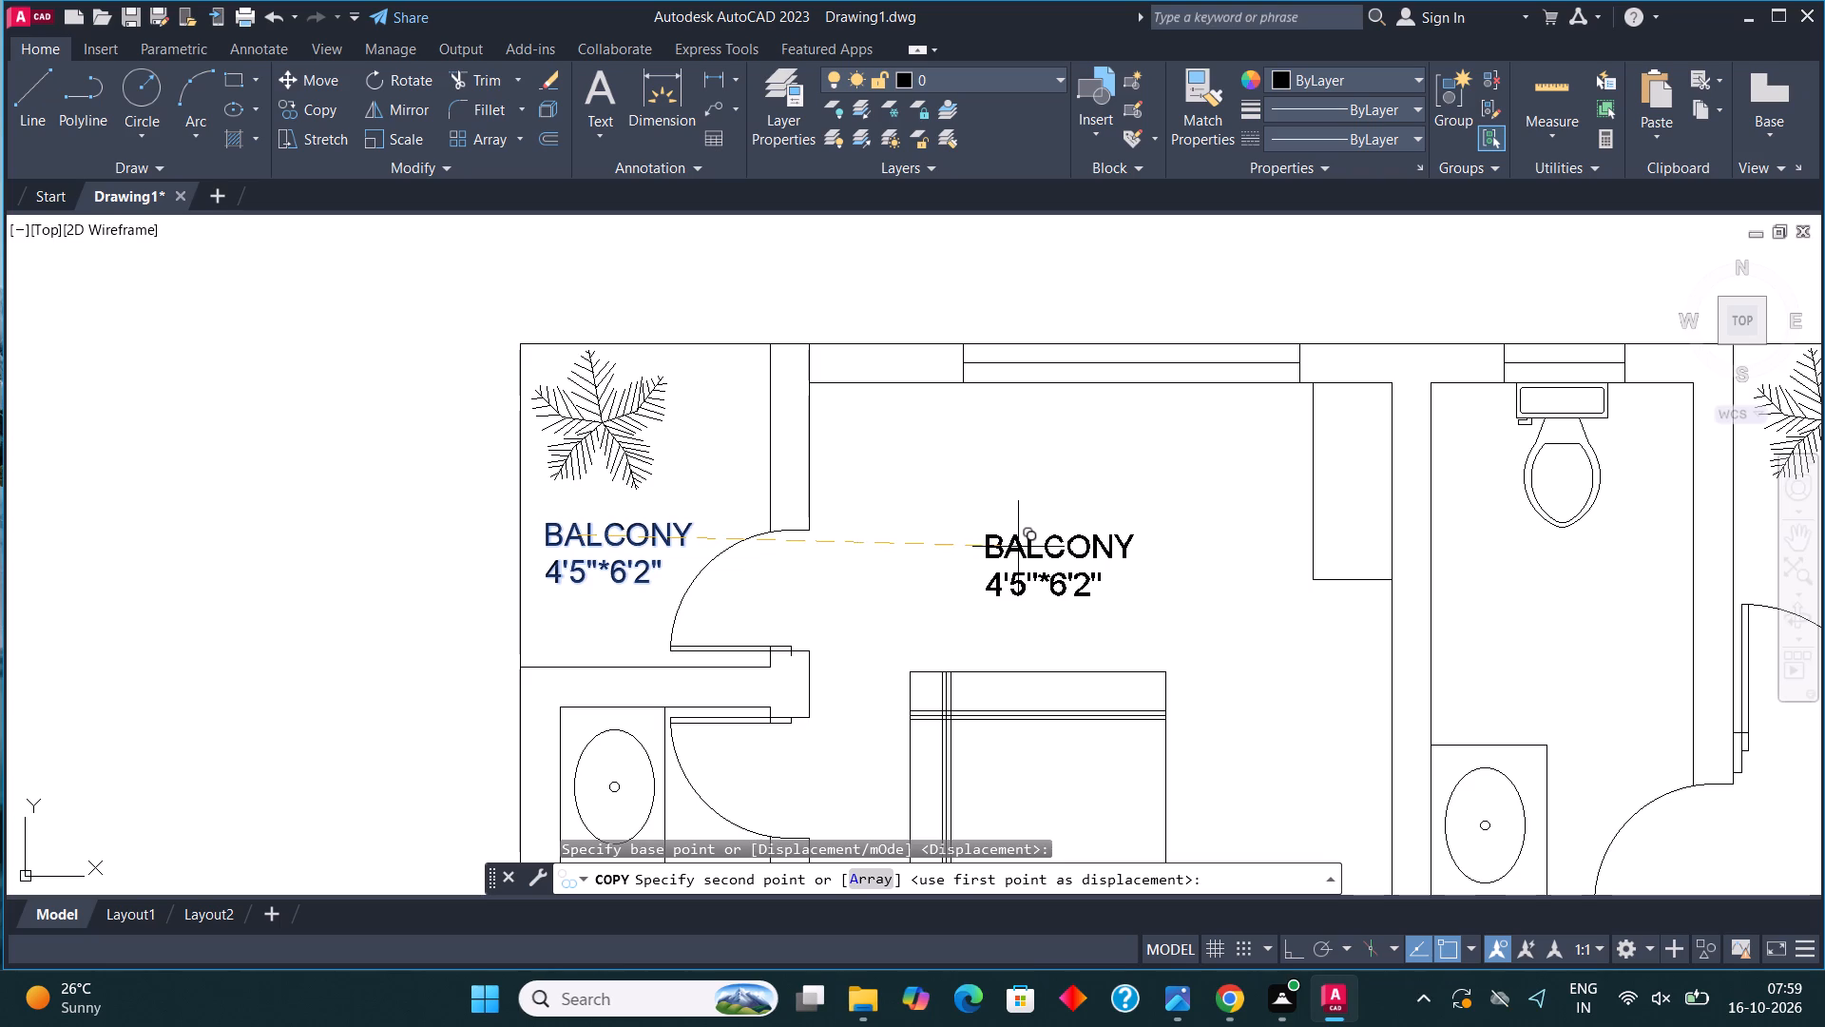
pyautogui.click(1002, 541)
pyautogui.scroll(-4, 918, 323)
pyautogui.scroll(4, 885, 397)
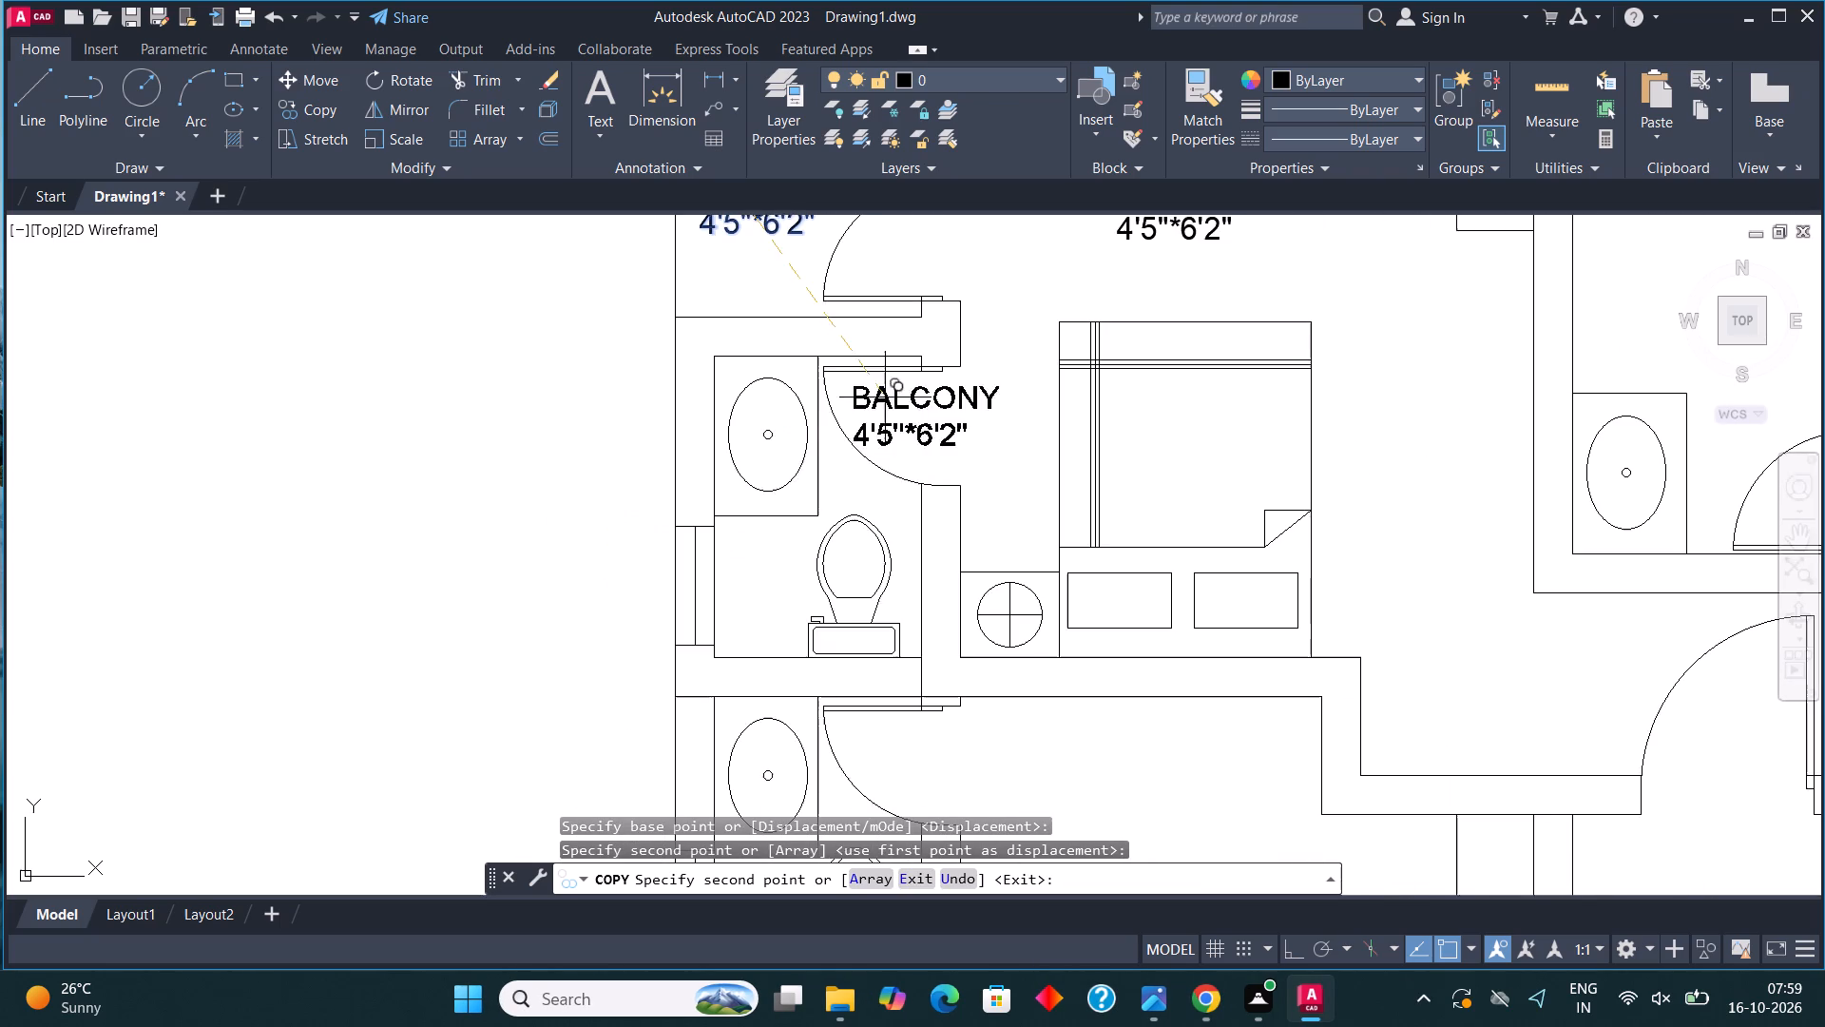
pyautogui.scroll(2, 759, 478)
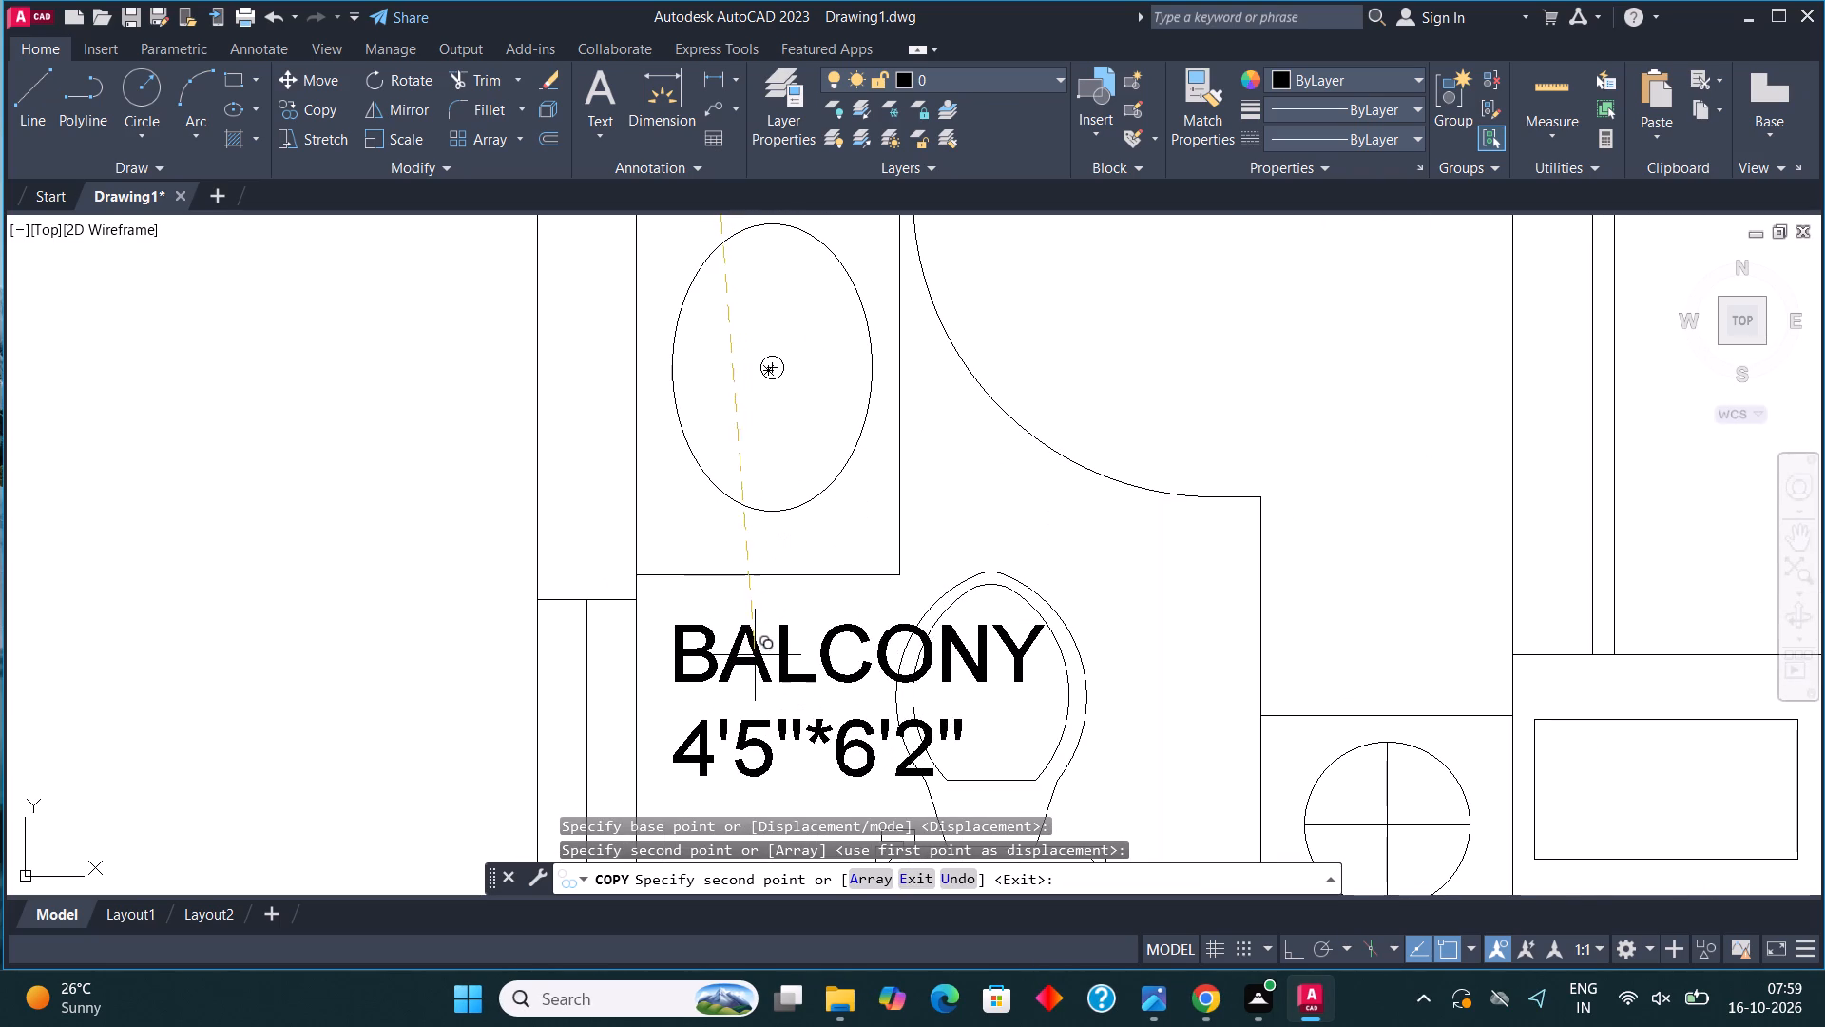
pyautogui.click(735, 674)
# Place further label copies in the second west toilet and in the lower west balcony above its tree.
pyautogui.scroll(-4, 855, 342)
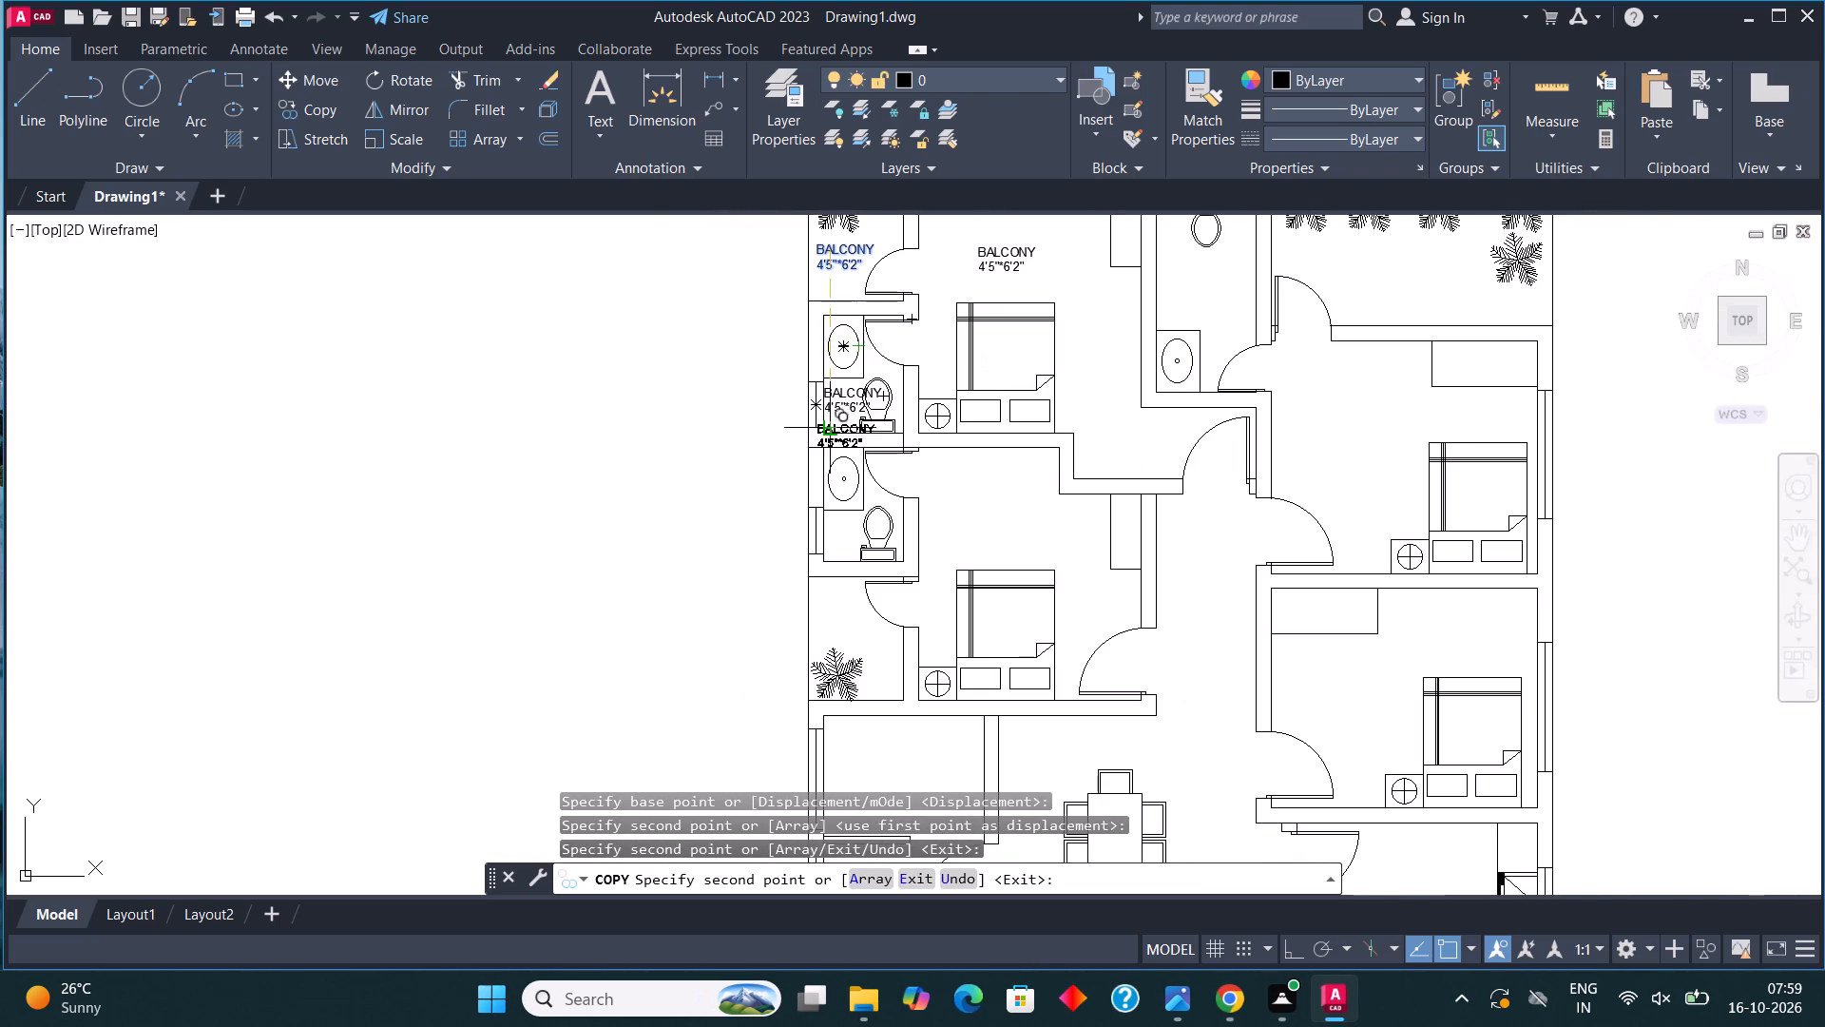
pyautogui.scroll(4, 837, 502)
pyautogui.click(824, 627)
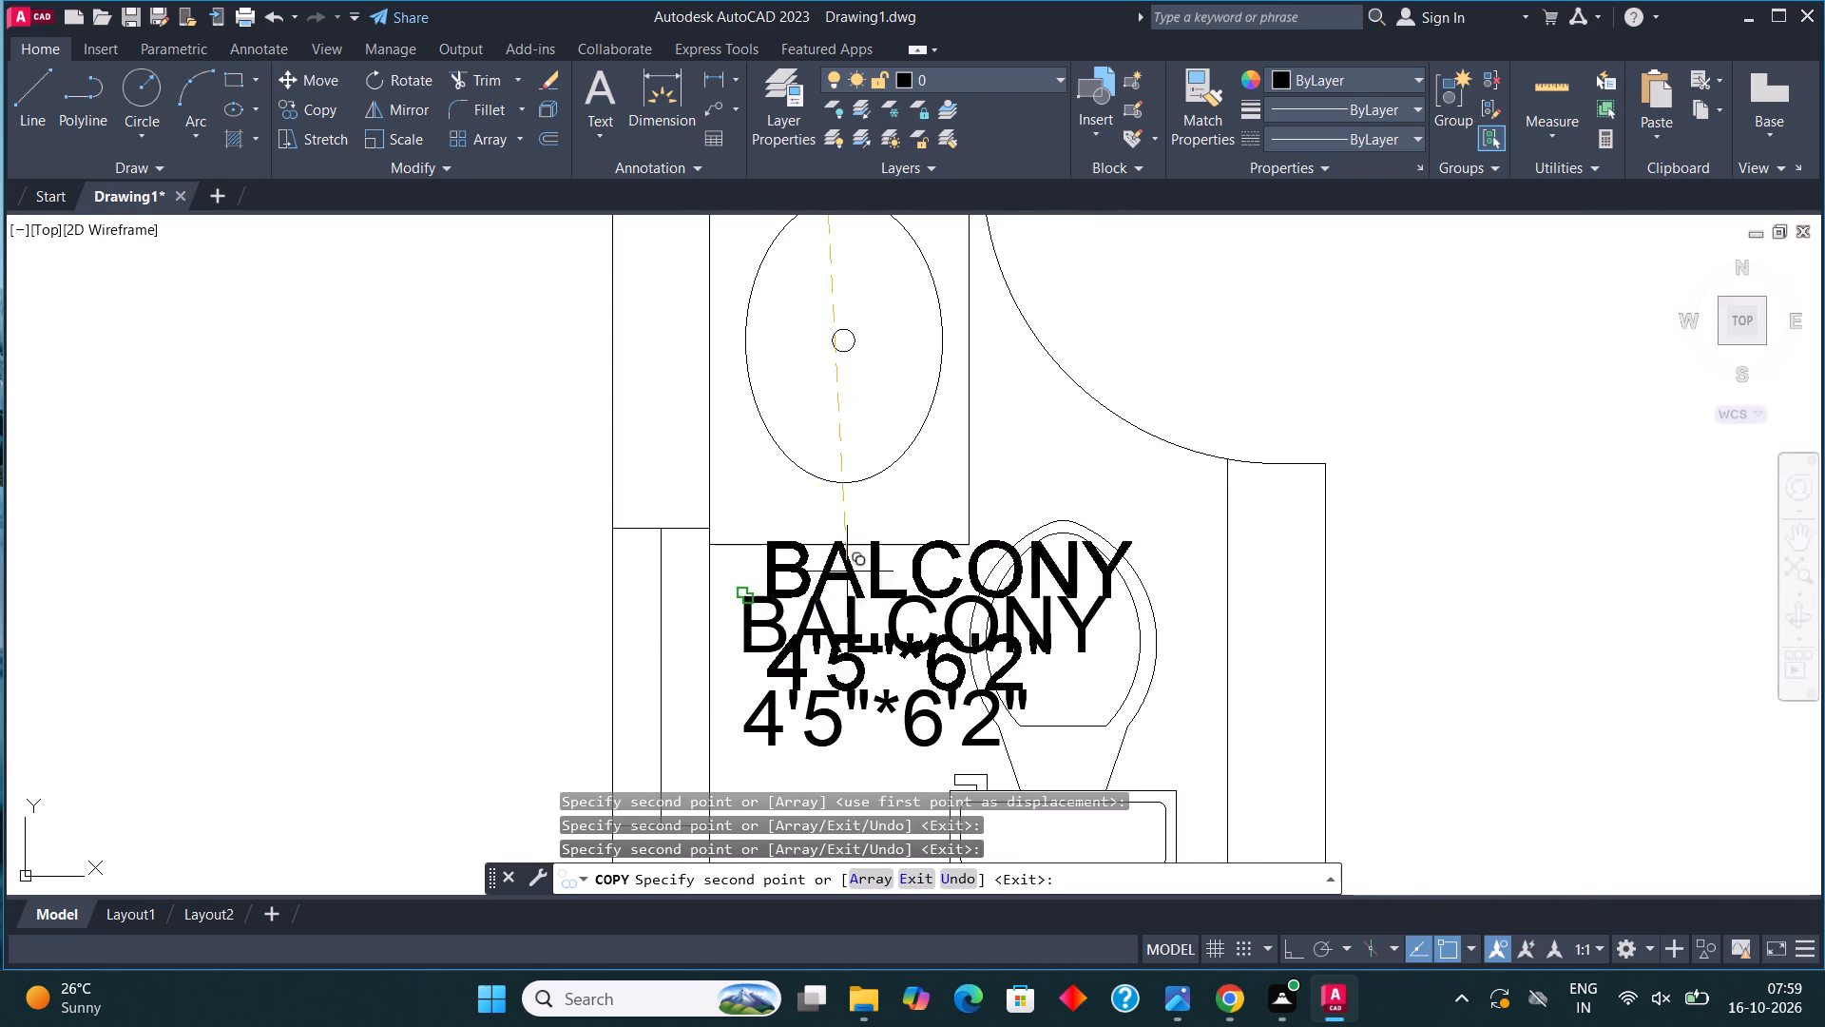
pyautogui.scroll(-3, 950, 313)
pyautogui.scroll(3, 932, 558)
pyautogui.click(840, 554)
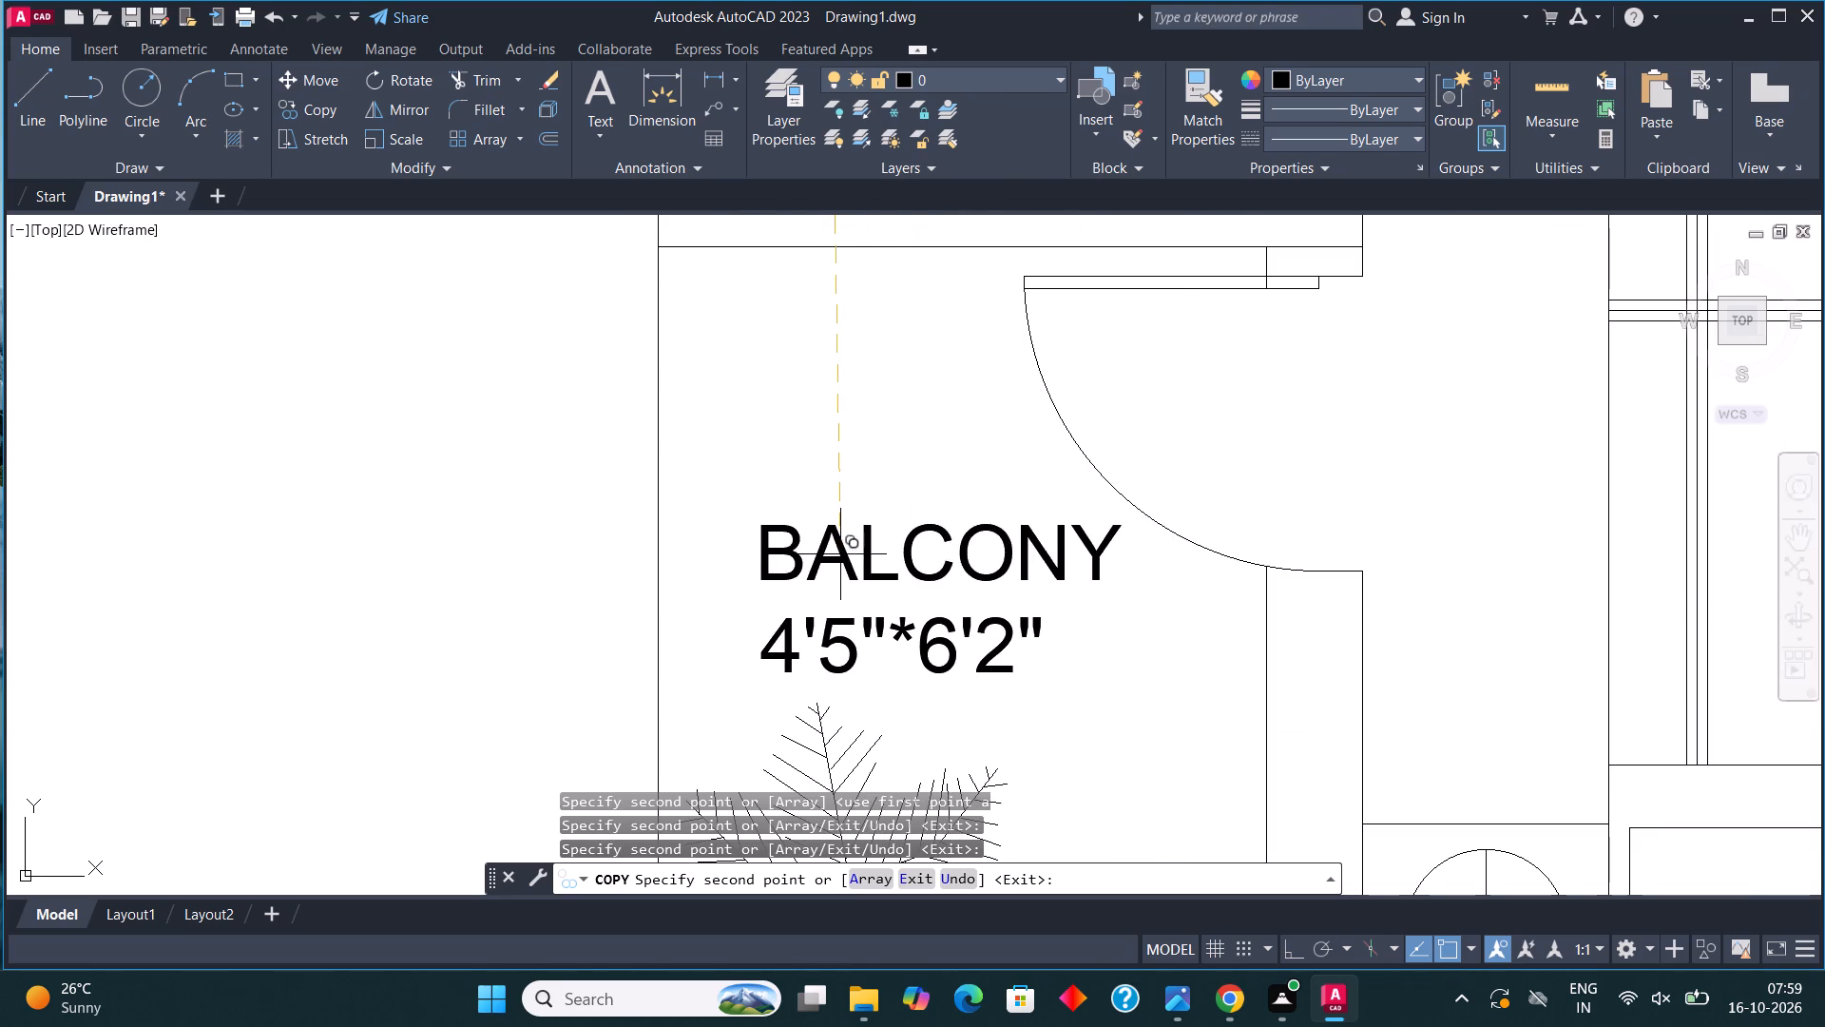
# Place label copies in the west room with two round fixtures, the small room south of it, and the southwest toilet.
pyautogui.scroll(-5, 923, 277)
pyautogui.scroll(5, 935, 405)
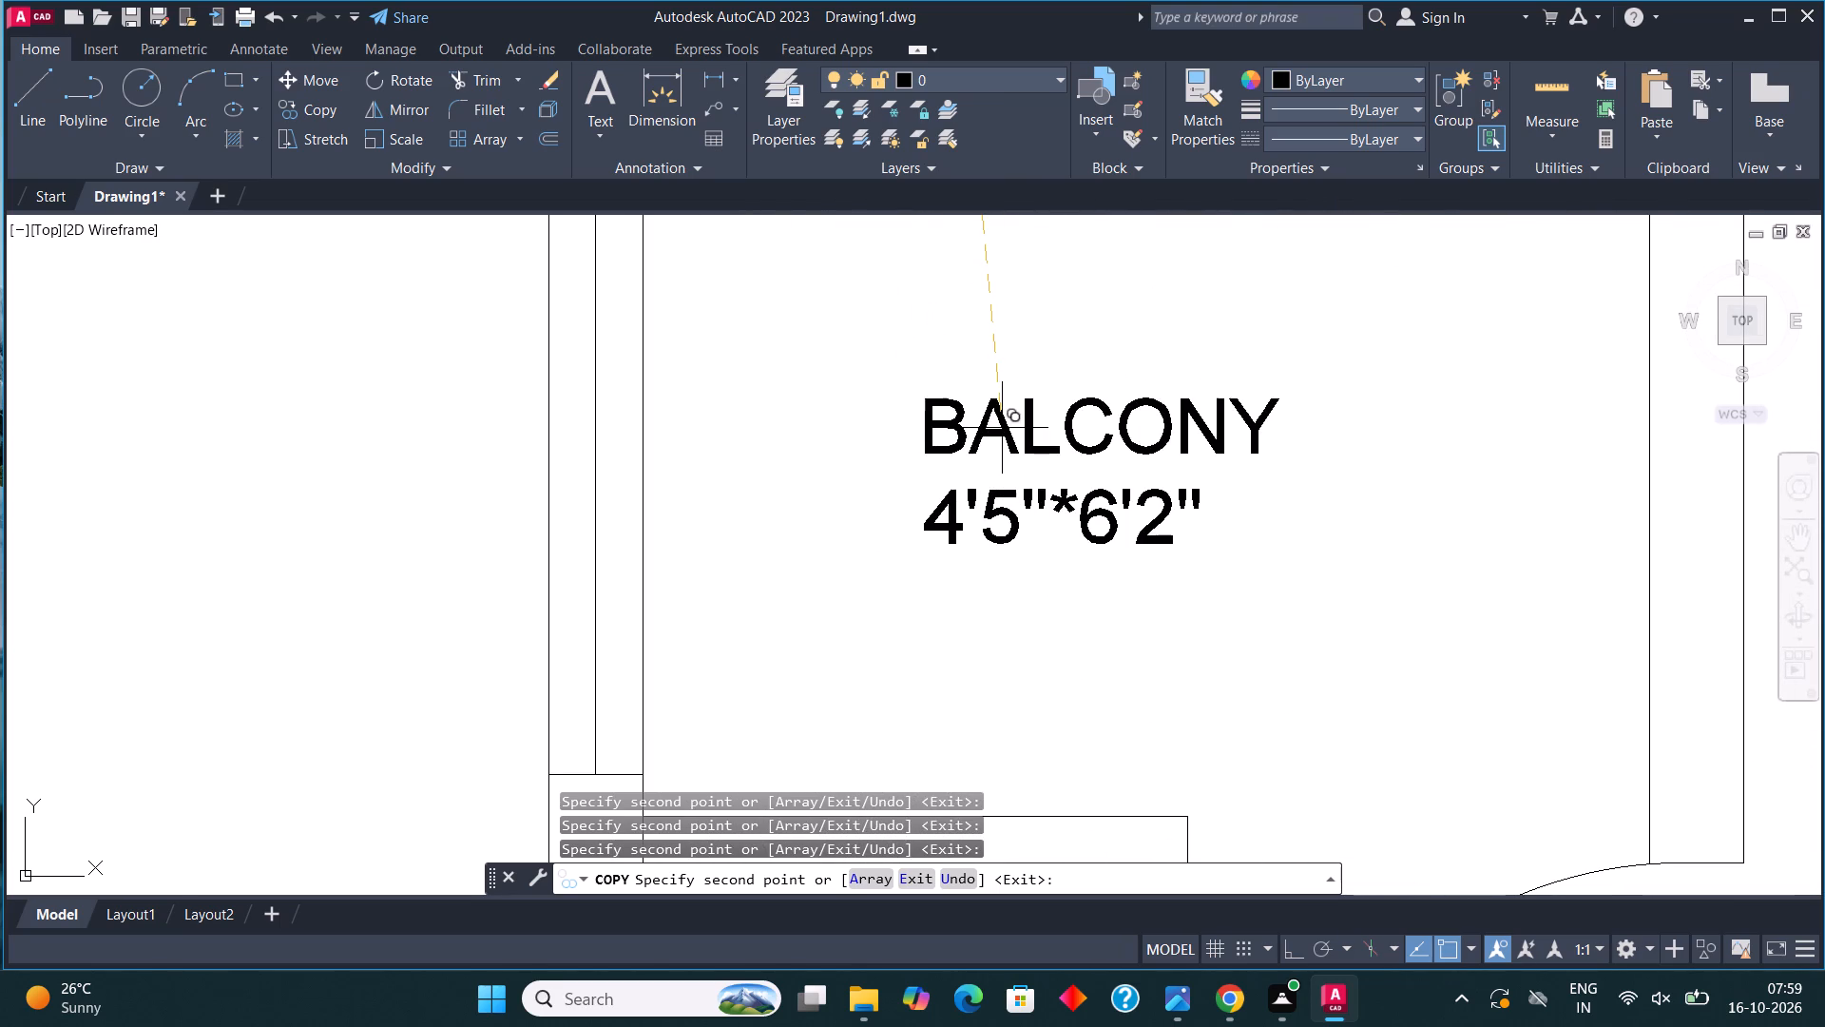
pyautogui.click(1002, 427)
pyautogui.scroll(-5, 936, 270)
pyautogui.scroll(4, 928, 396)
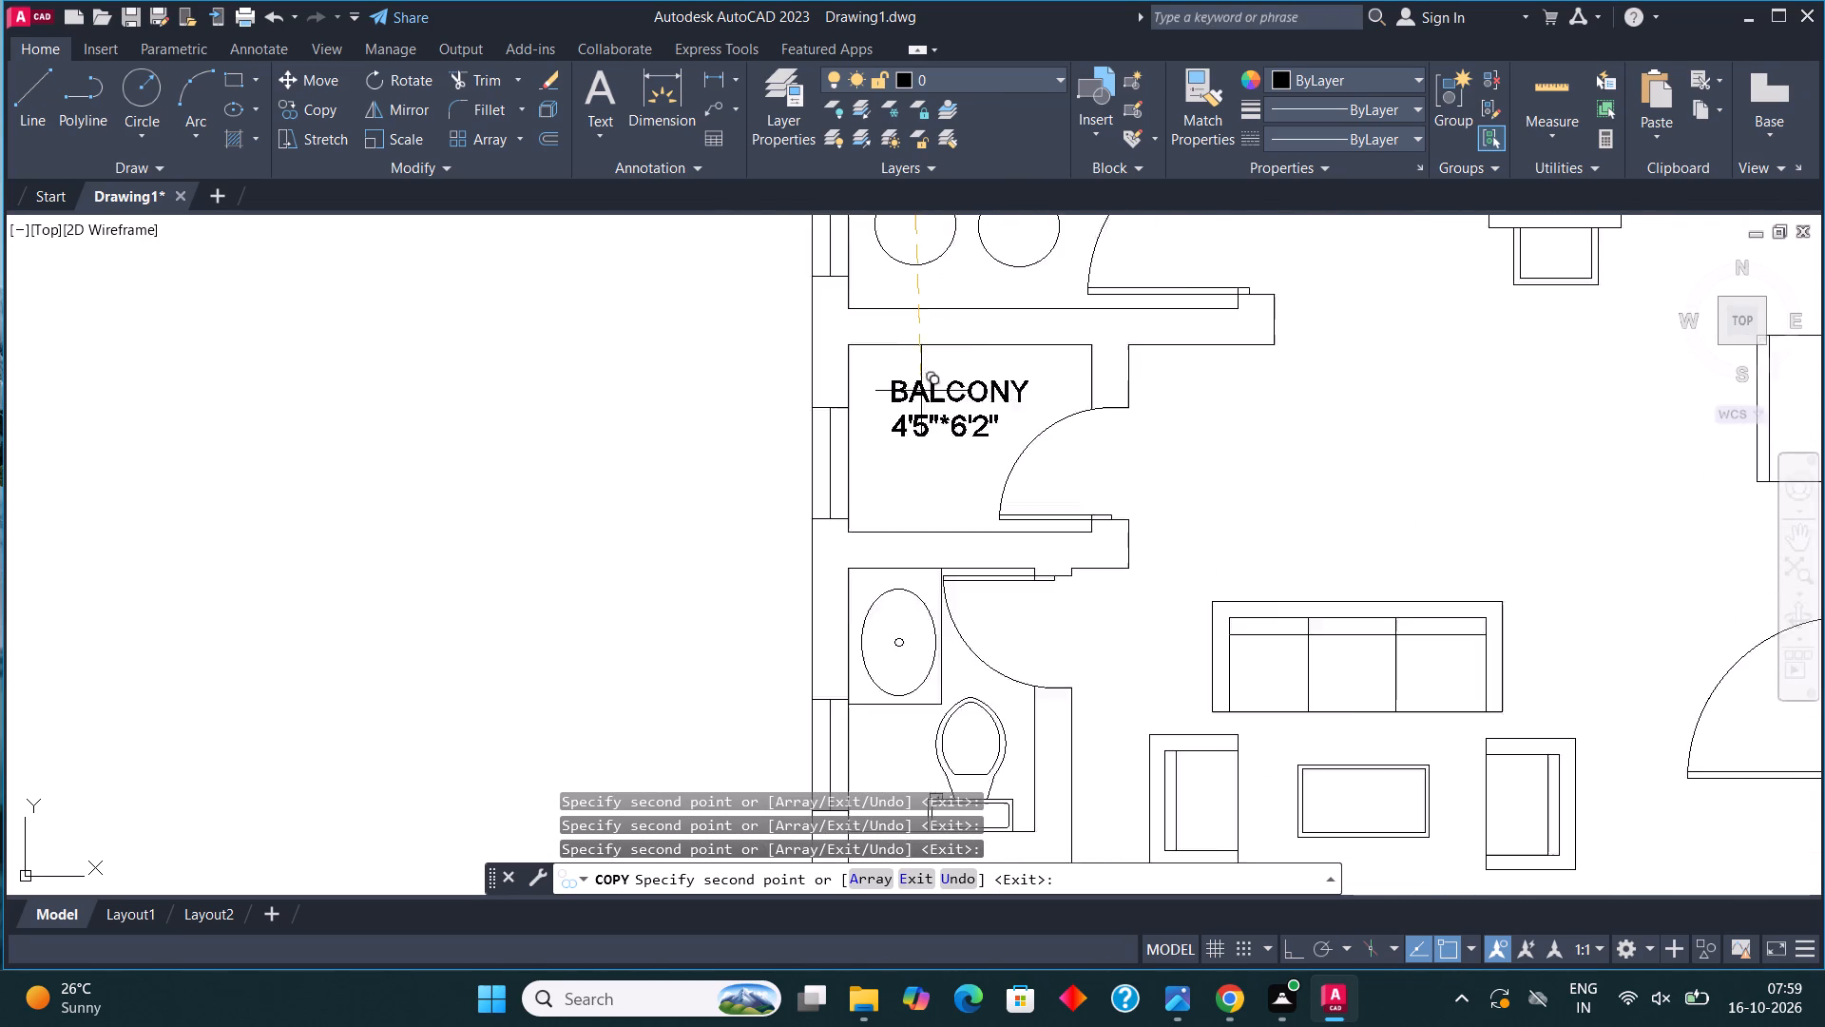
pyautogui.scroll(1, 921, 391)
pyautogui.click(892, 411)
pyautogui.scroll(-4, 909, 282)
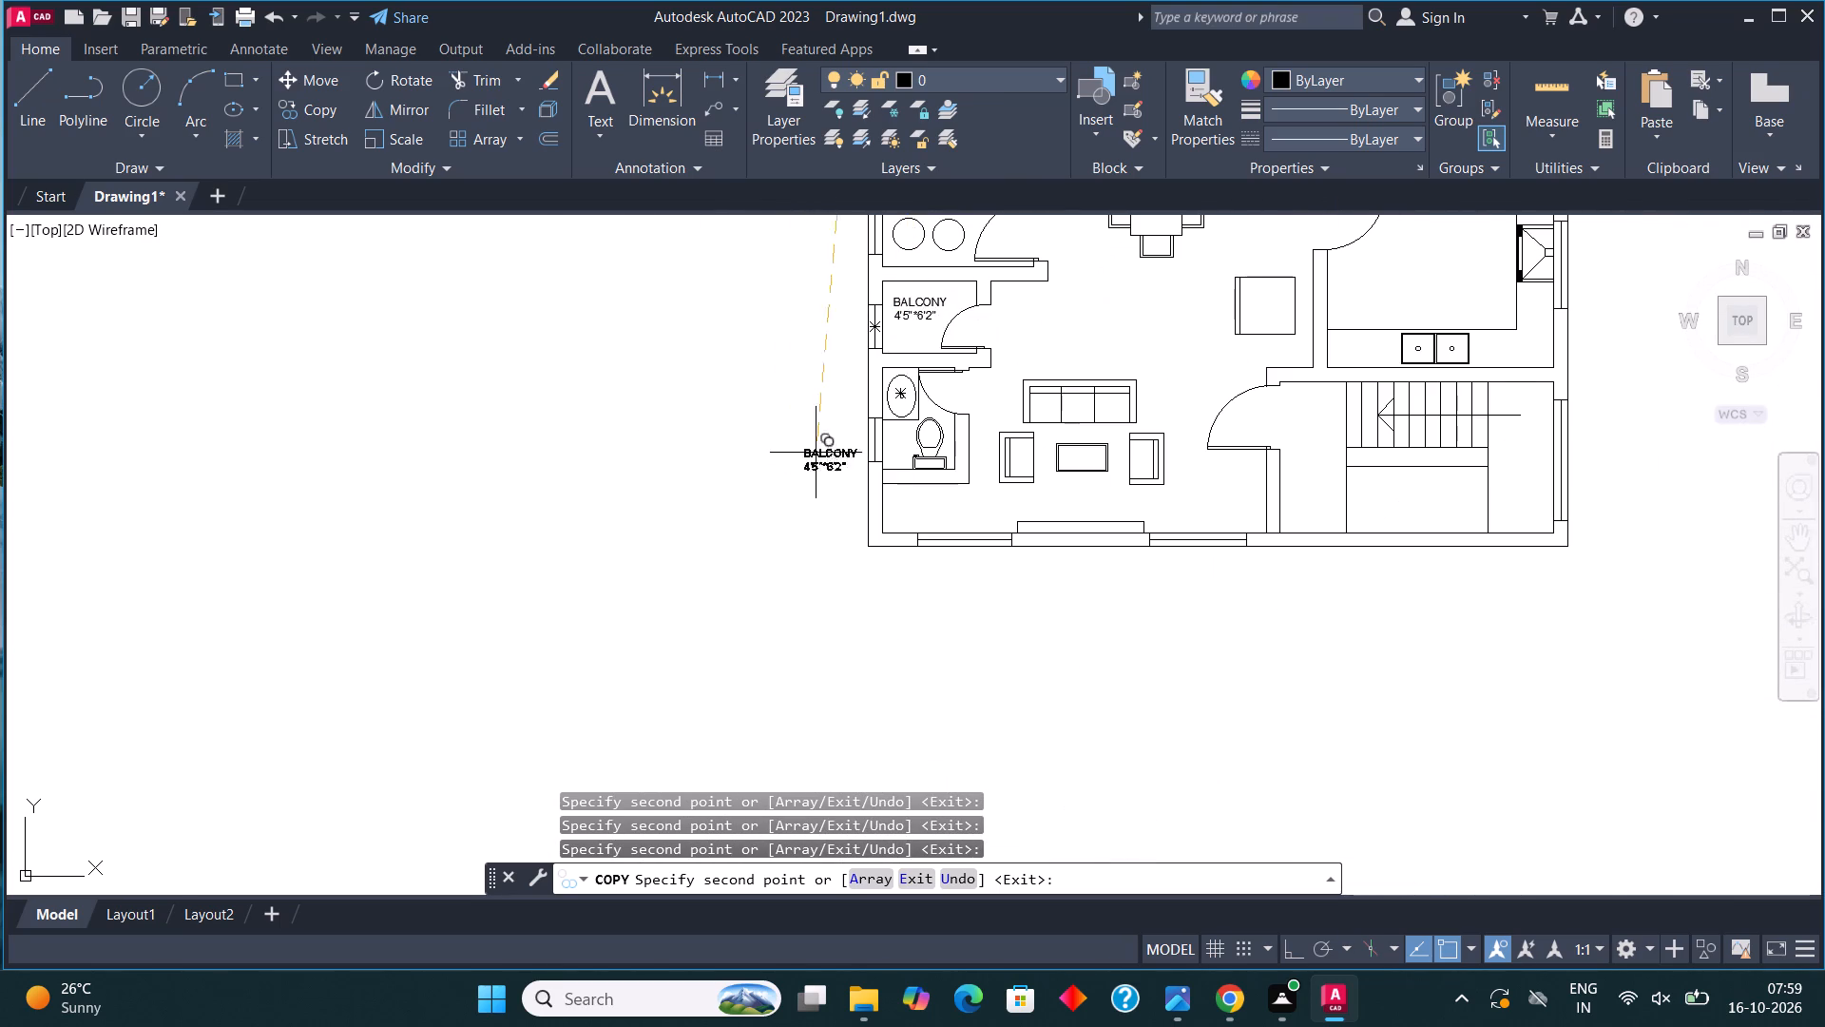
pyautogui.scroll(4, 905, 437)
pyautogui.click(873, 341)
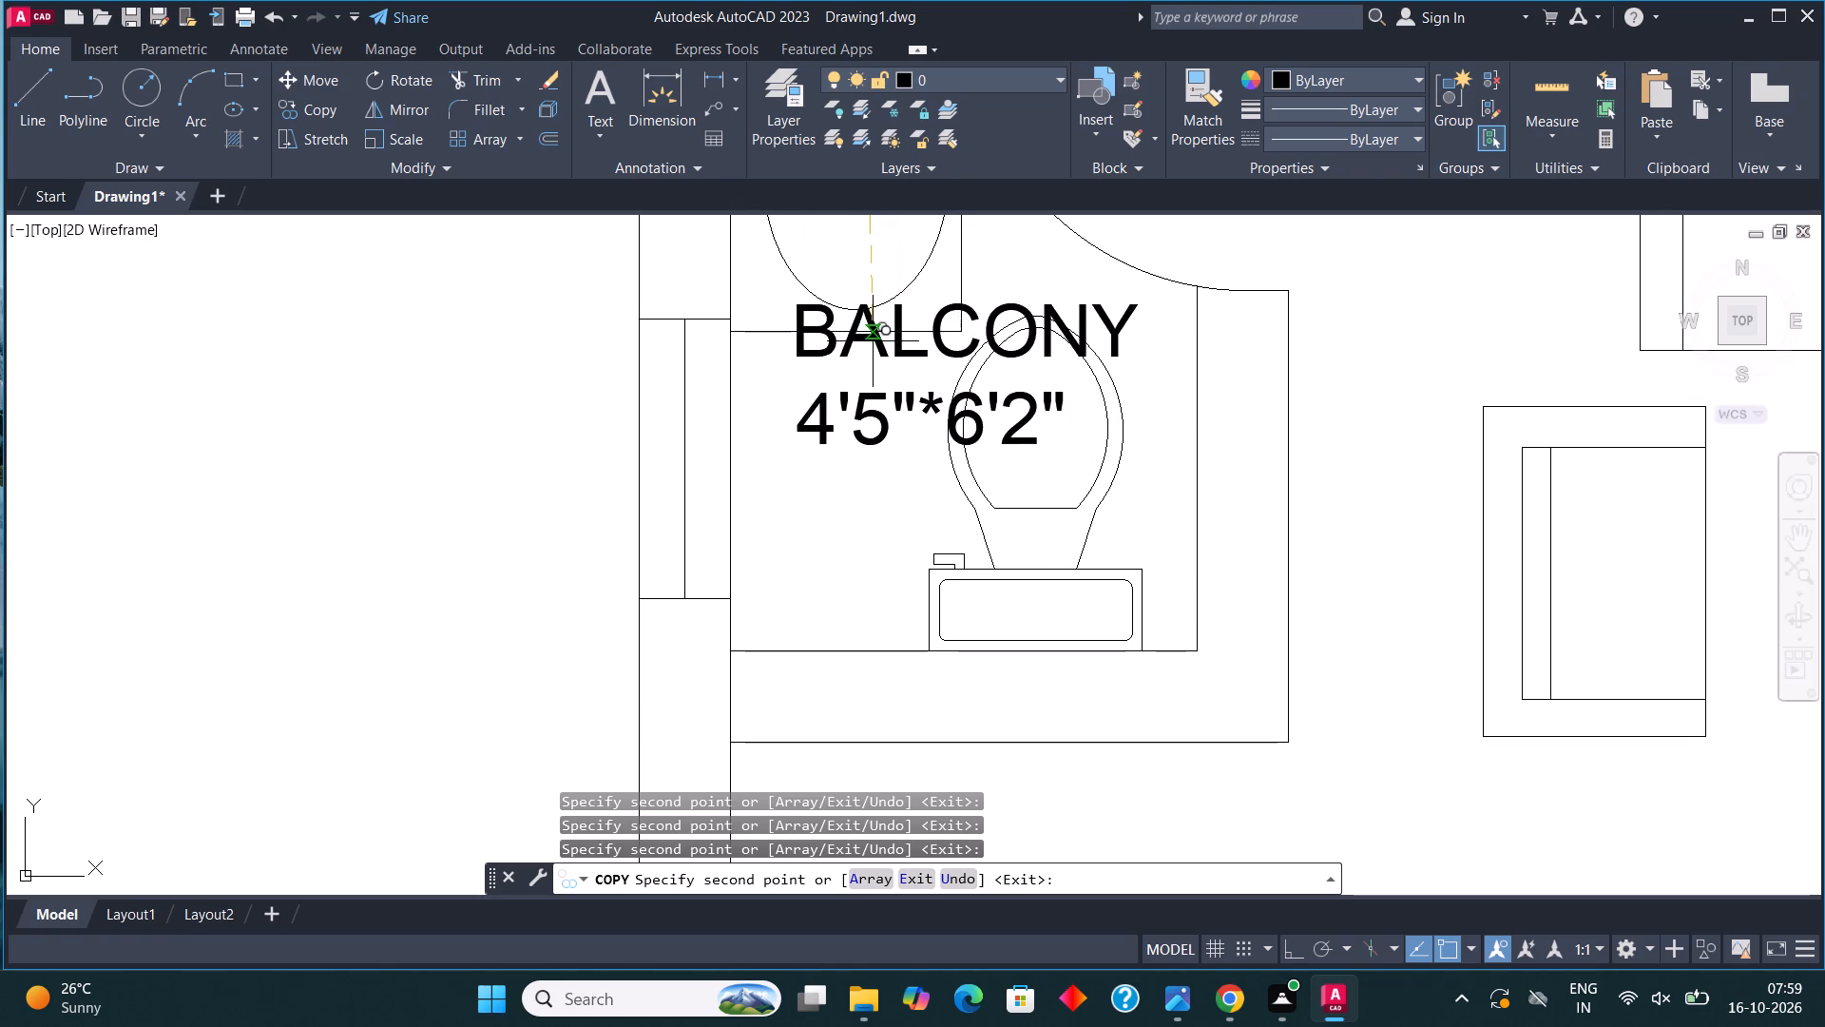
# Place label copies in the open living and dining hall, on the staircase, and in the kitchen.
pyautogui.scroll(-4, 777, 493)
pyautogui.scroll(1, 1059, 436)
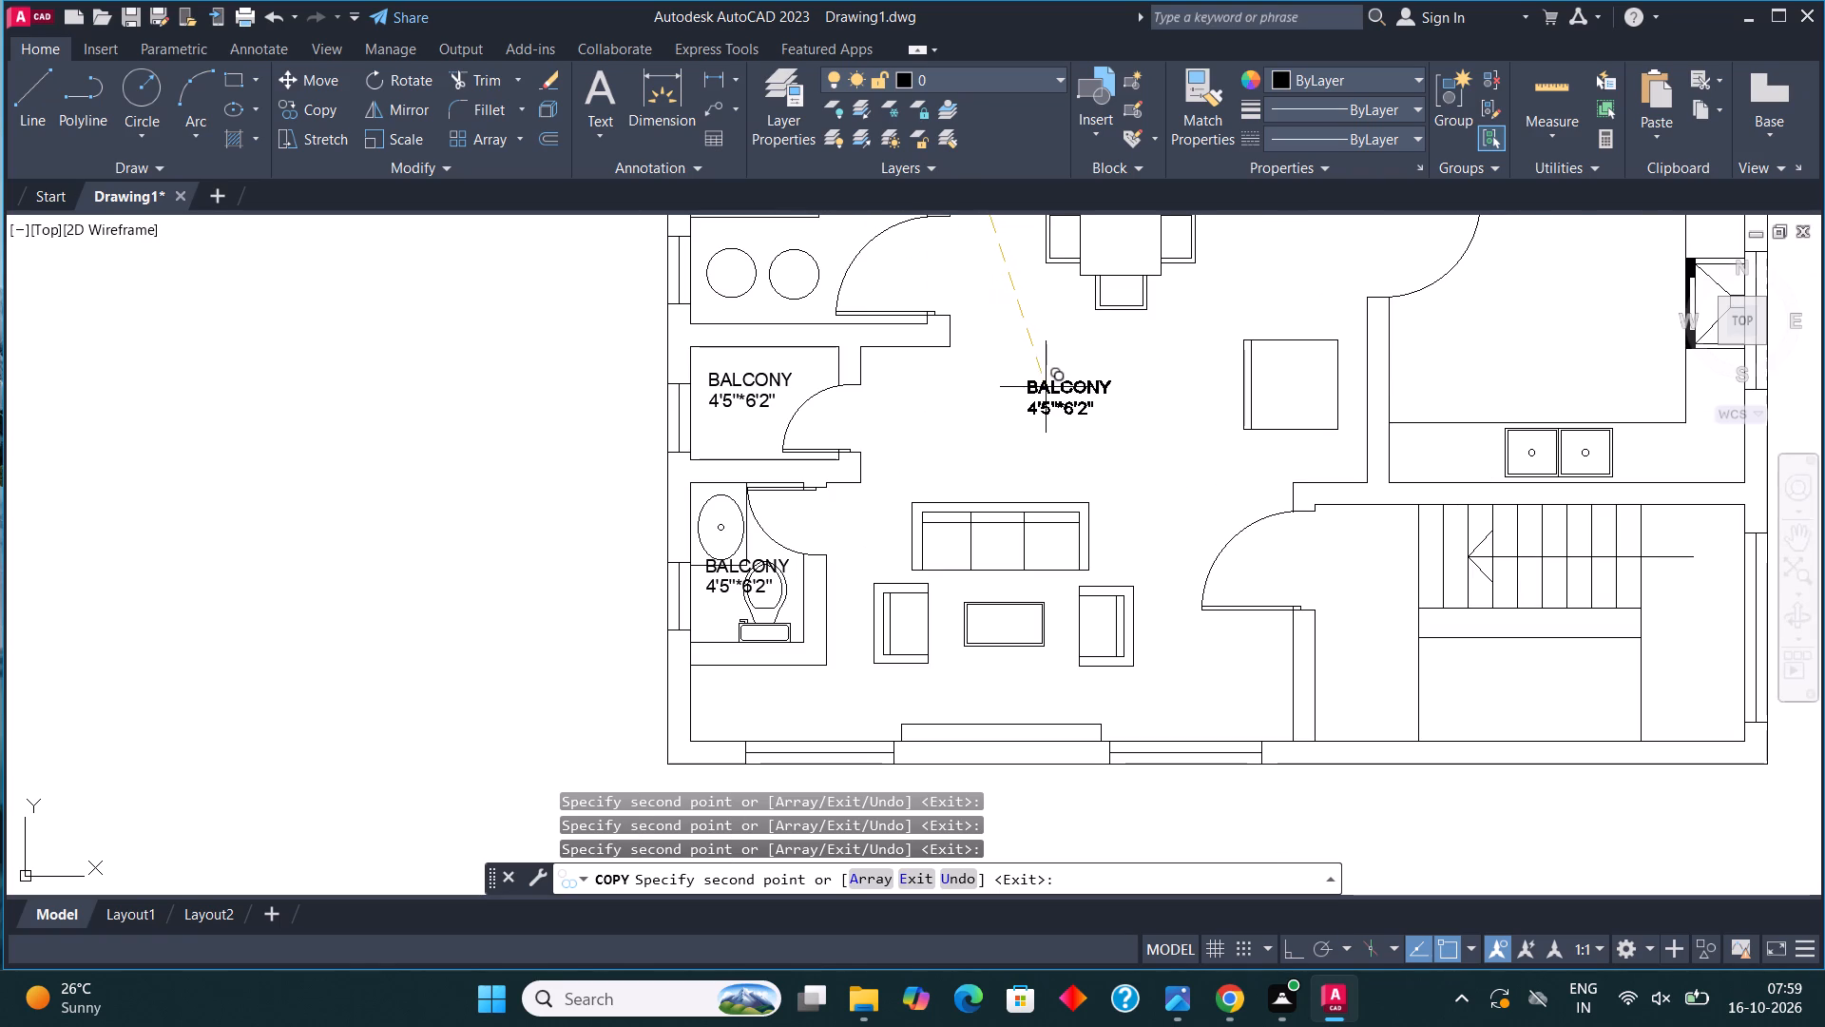
pyautogui.click(1046, 387)
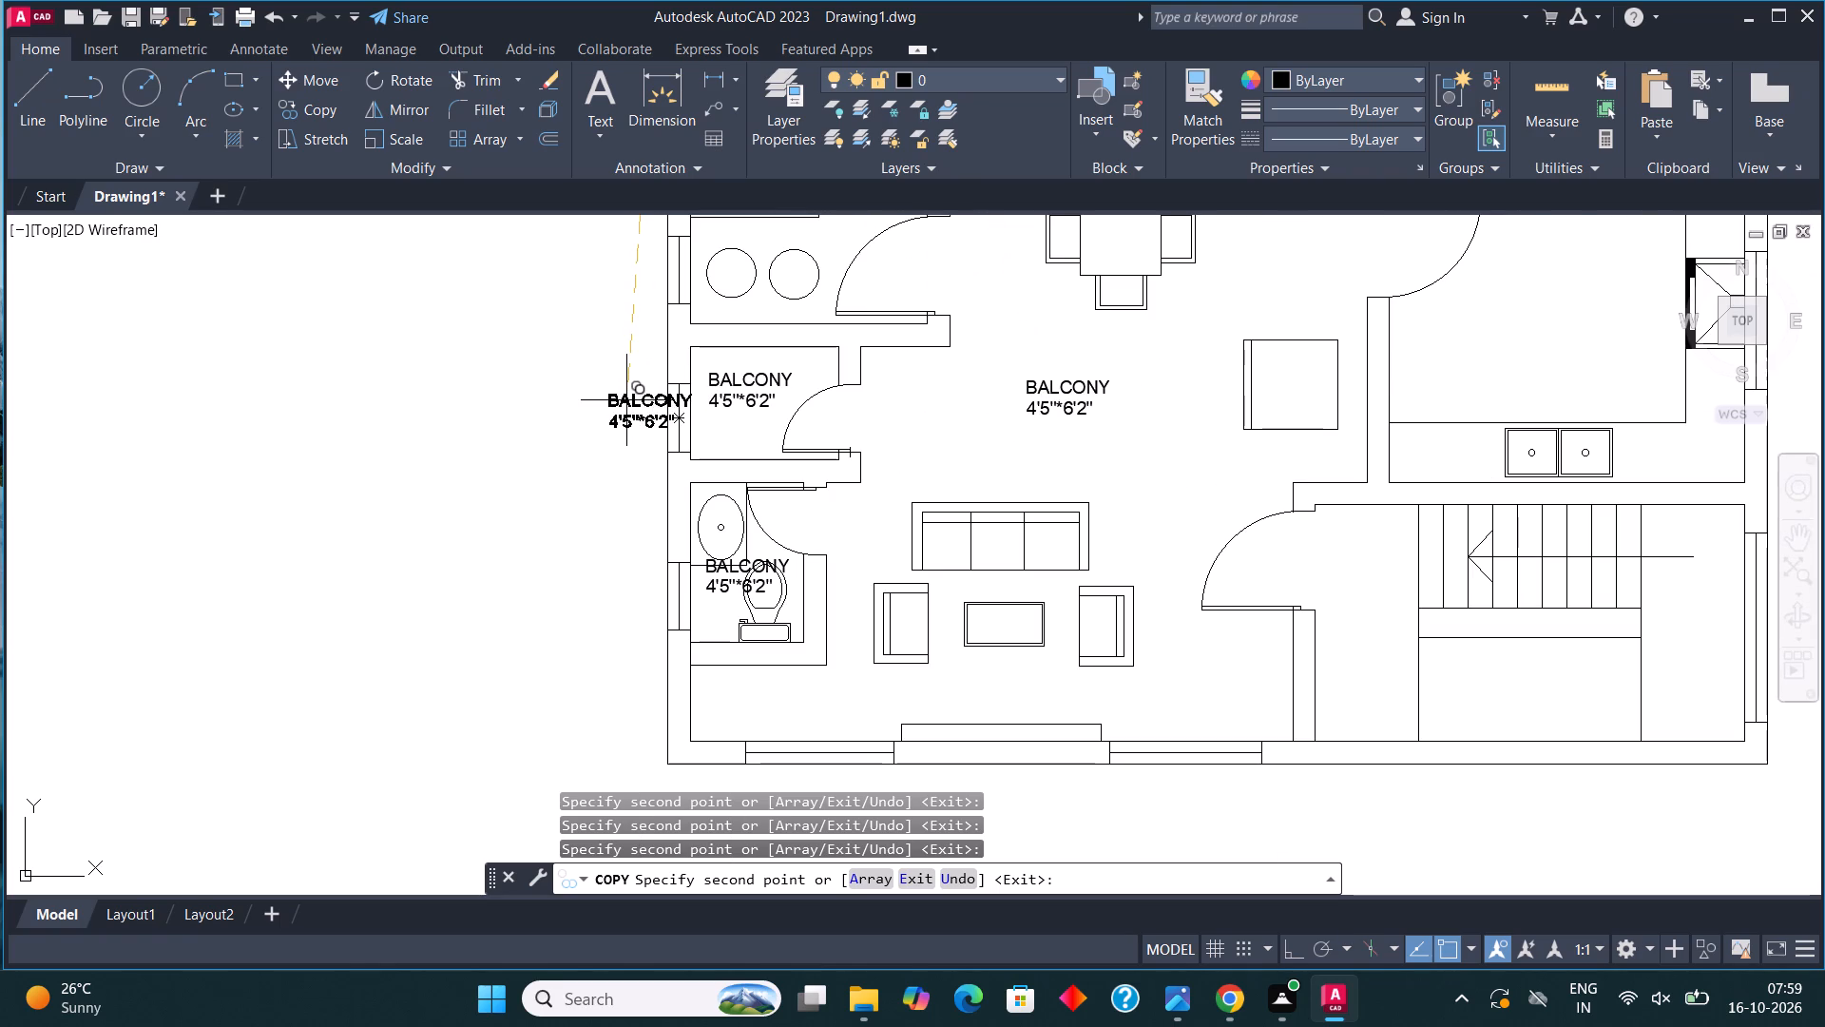
pyautogui.scroll(-2, 626, 403)
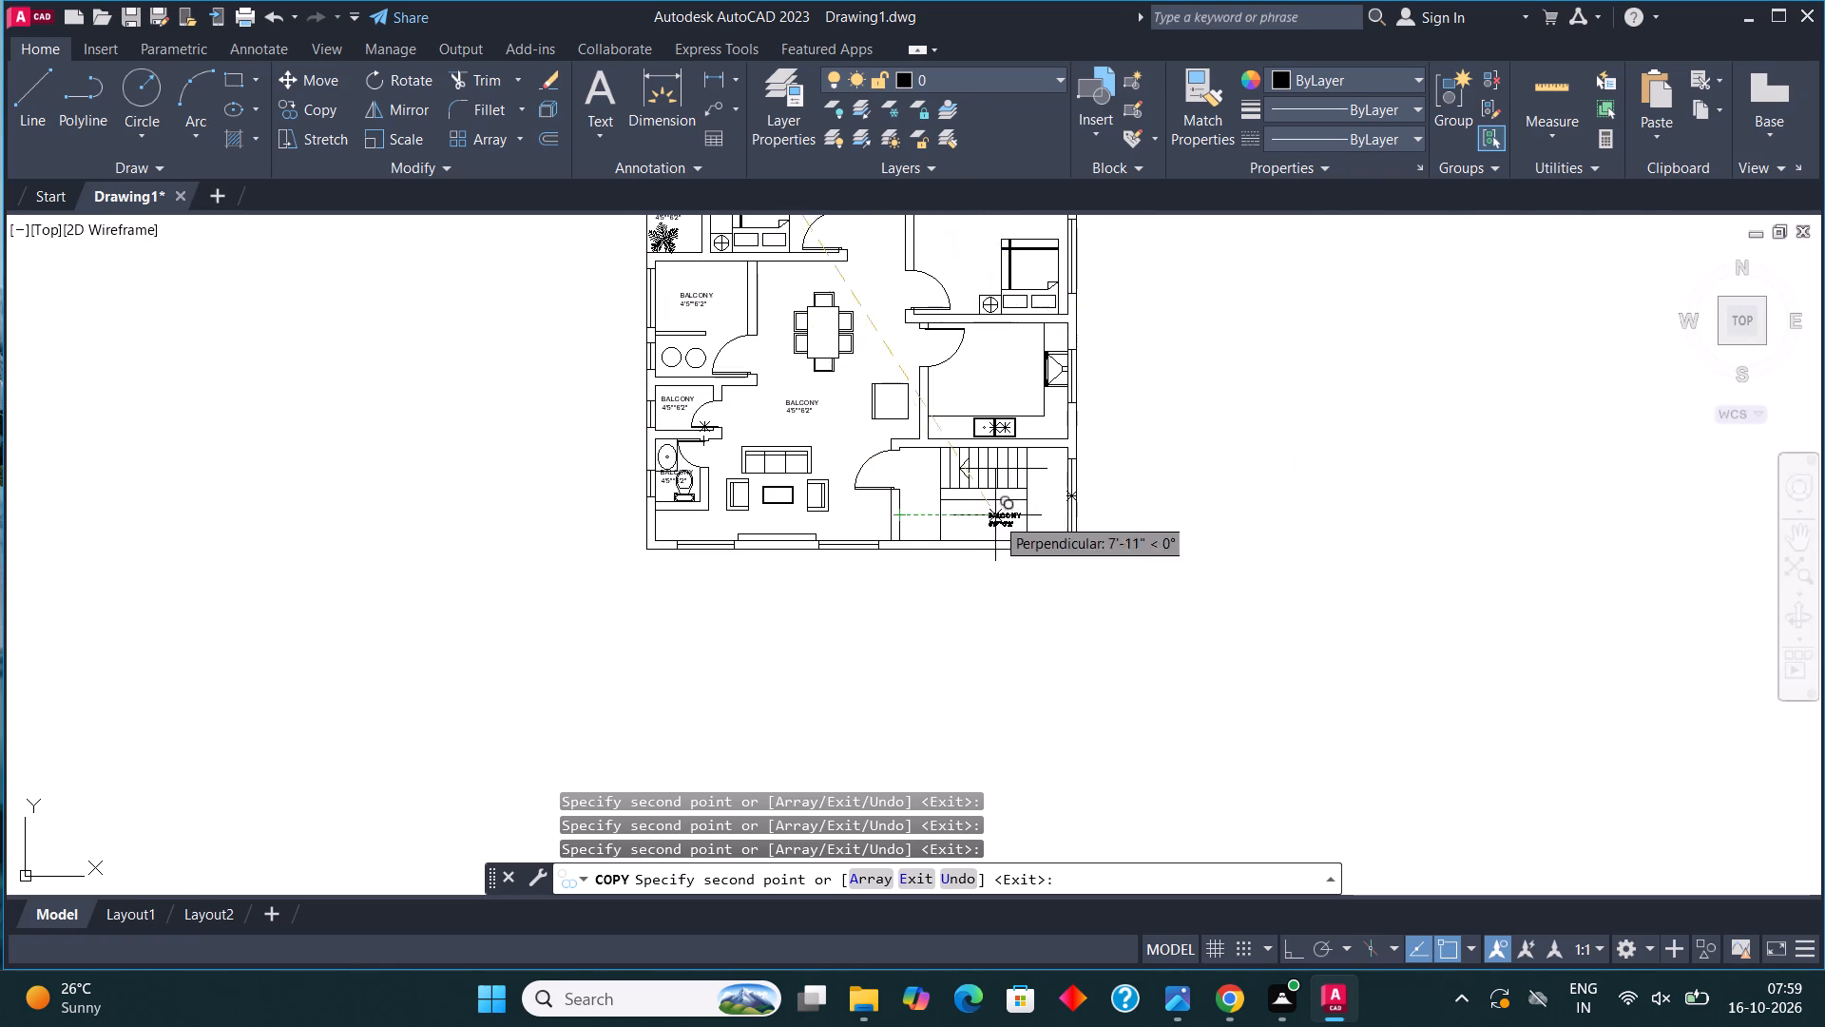
pyautogui.scroll(4, 995, 515)
pyautogui.click(872, 506)
pyautogui.scroll(-3, 1053, 703)
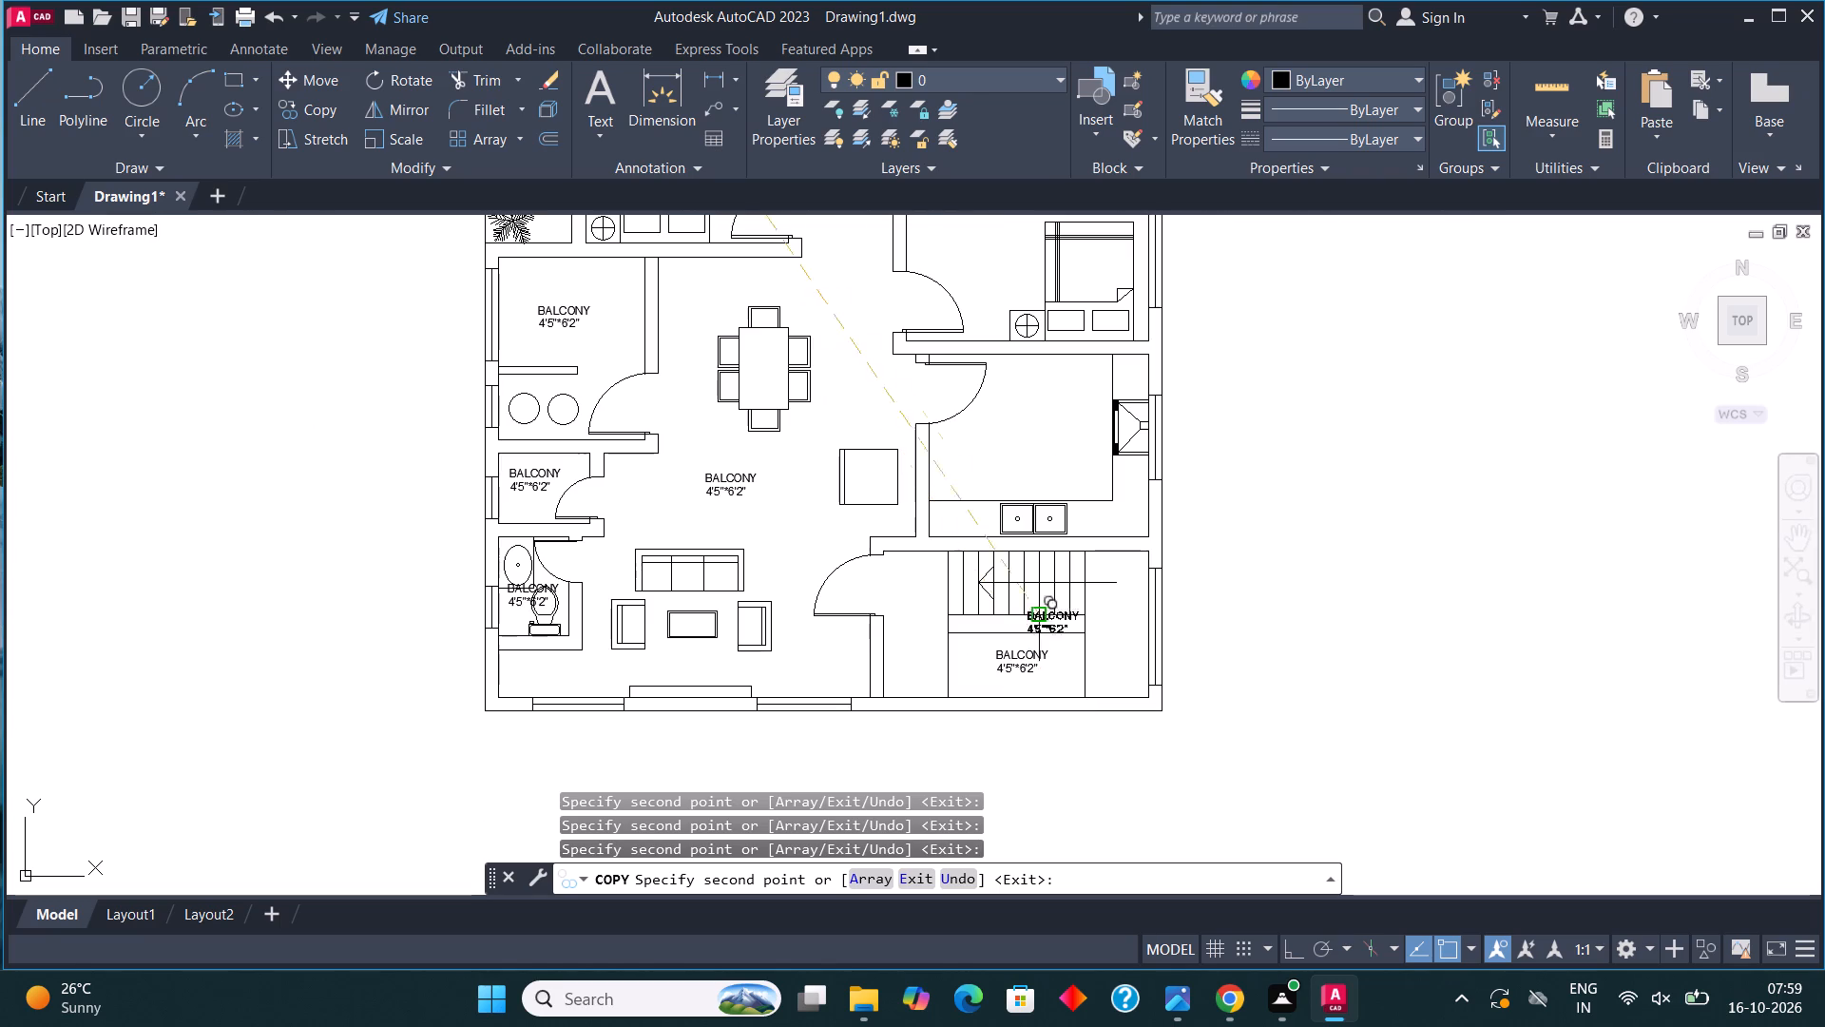
pyautogui.click(1015, 435)
# Place label copies in the two east bedrooms north of the kitchen.
pyautogui.moveTo(1051, 454); pyautogui.dragTo(1068, 739, button='middle')
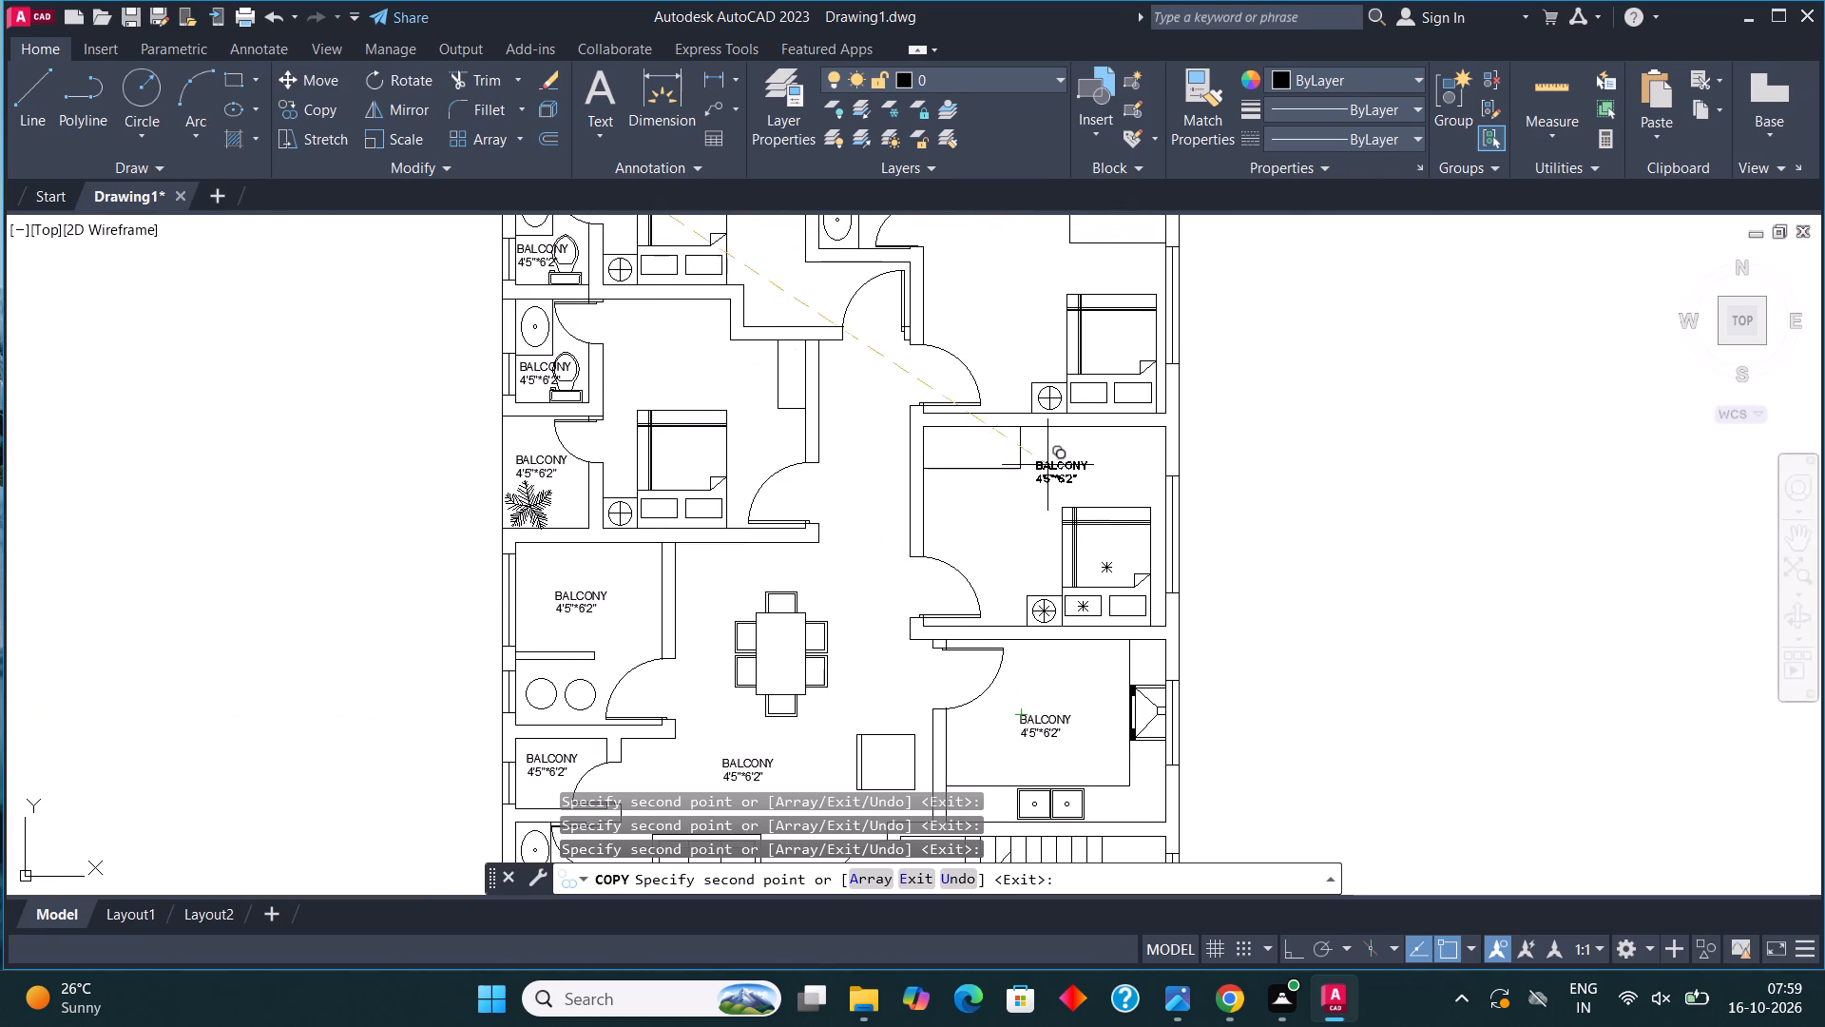
pyautogui.scroll(2, 1049, 460)
pyautogui.click(1123, 460)
pyautogui.scroll(-3, 1141, 700)
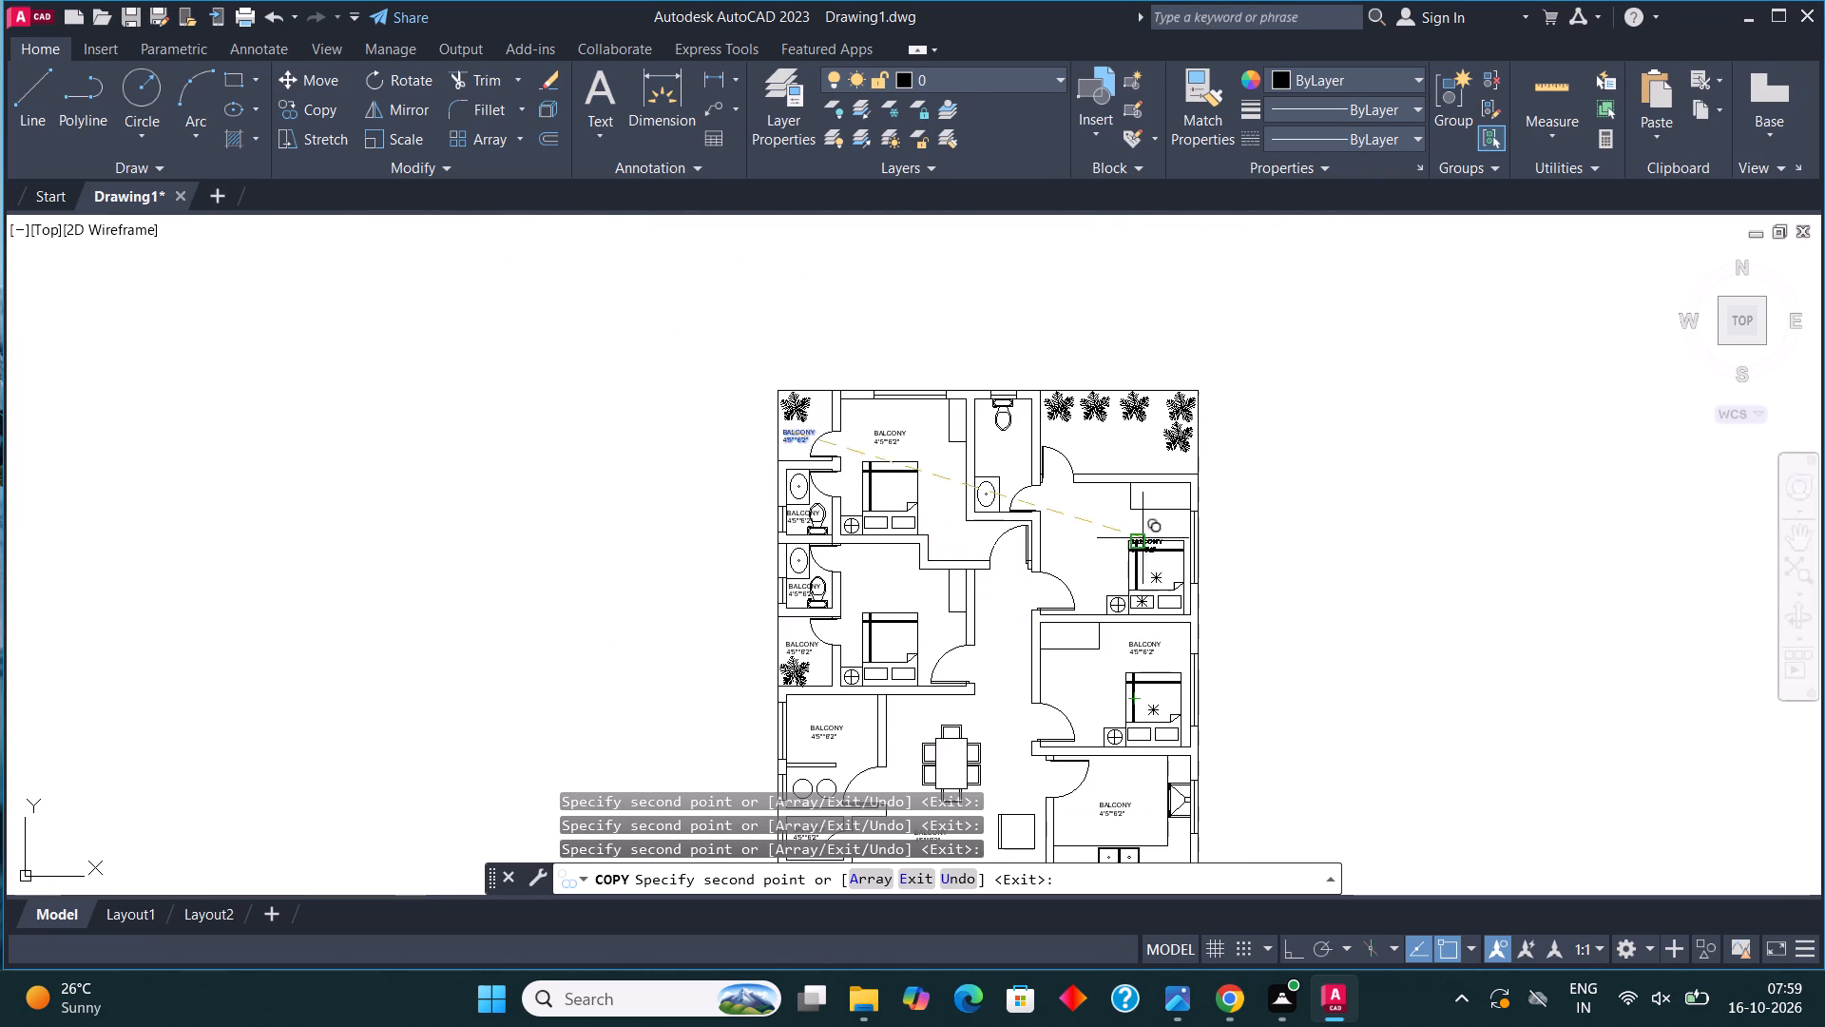
pyautogui.scroll(3, 1087, 525)
pyautogui.click(1056, 497)
# Place the last label copies in the northeast balcony below the trees and in the north toilet.
pyautogui.scroll(-3, 1155, 681)
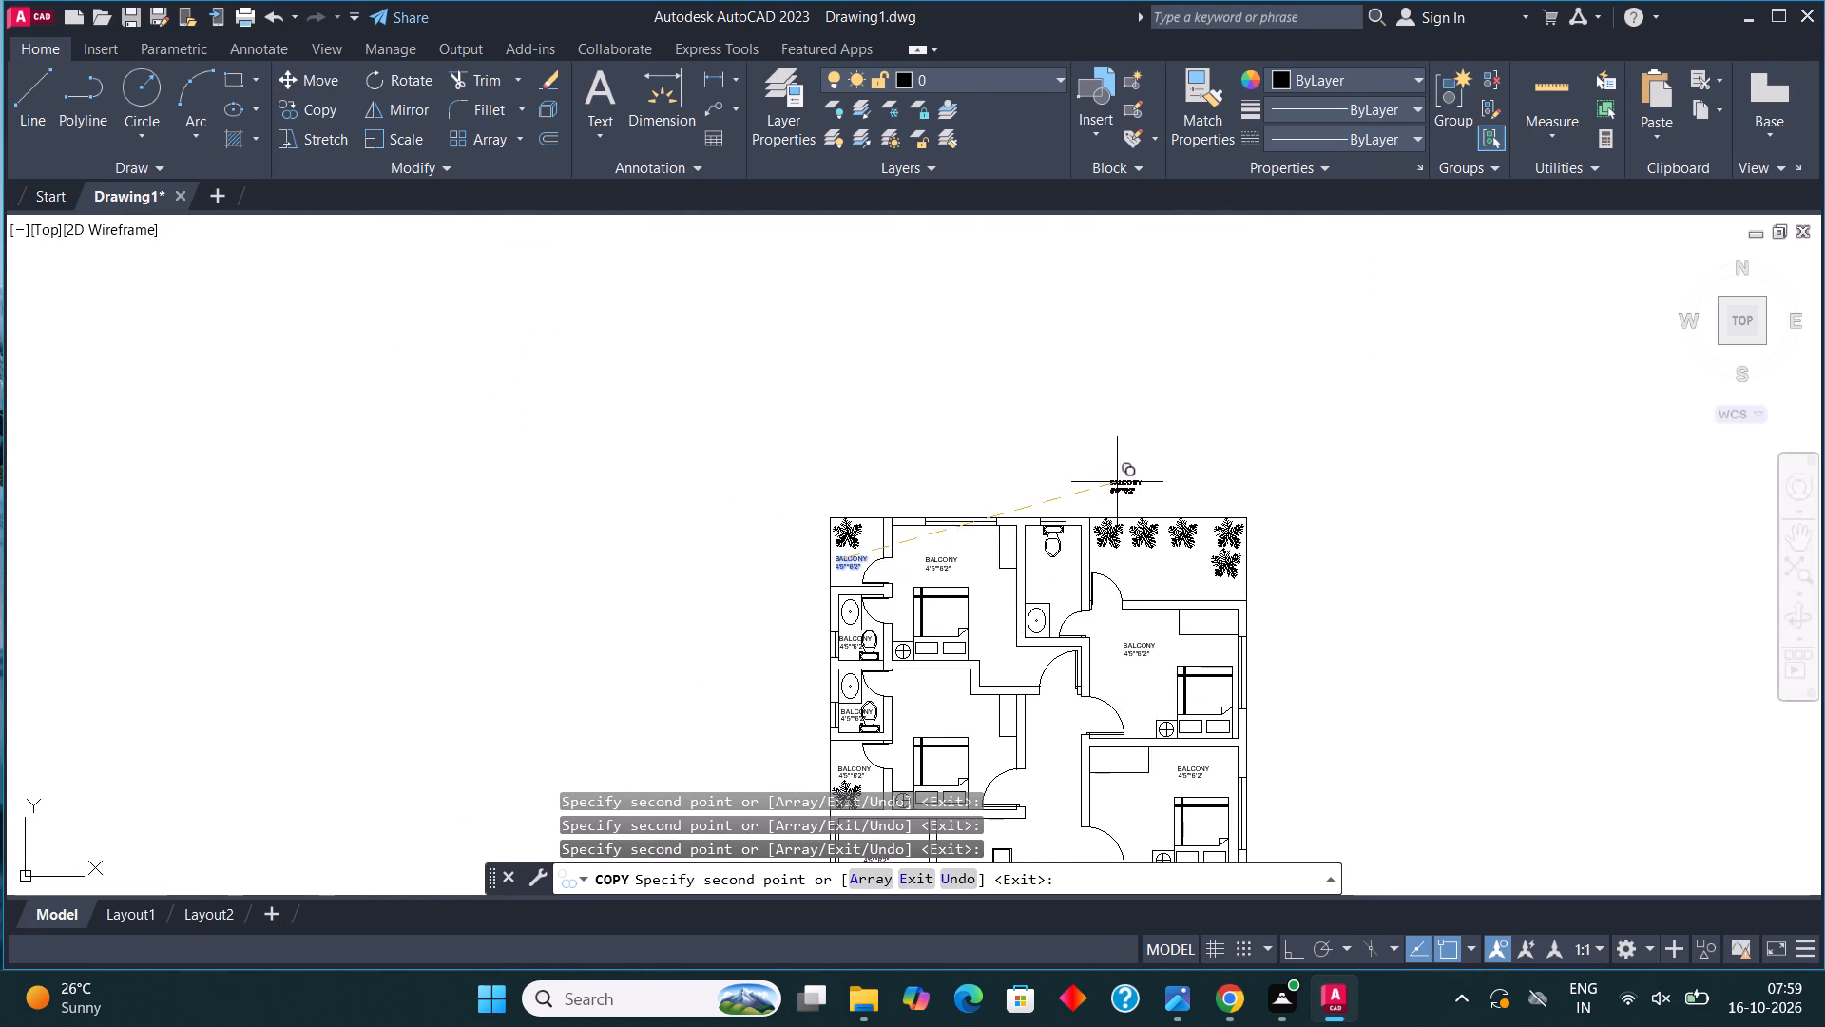
pyautogui.scroll(3, 1120, 494)
pyautogui.click(1210, 620)
pyautogui.scroll(-3, 1130, 317)
pyautogui.scroll(4, 1052, 392)
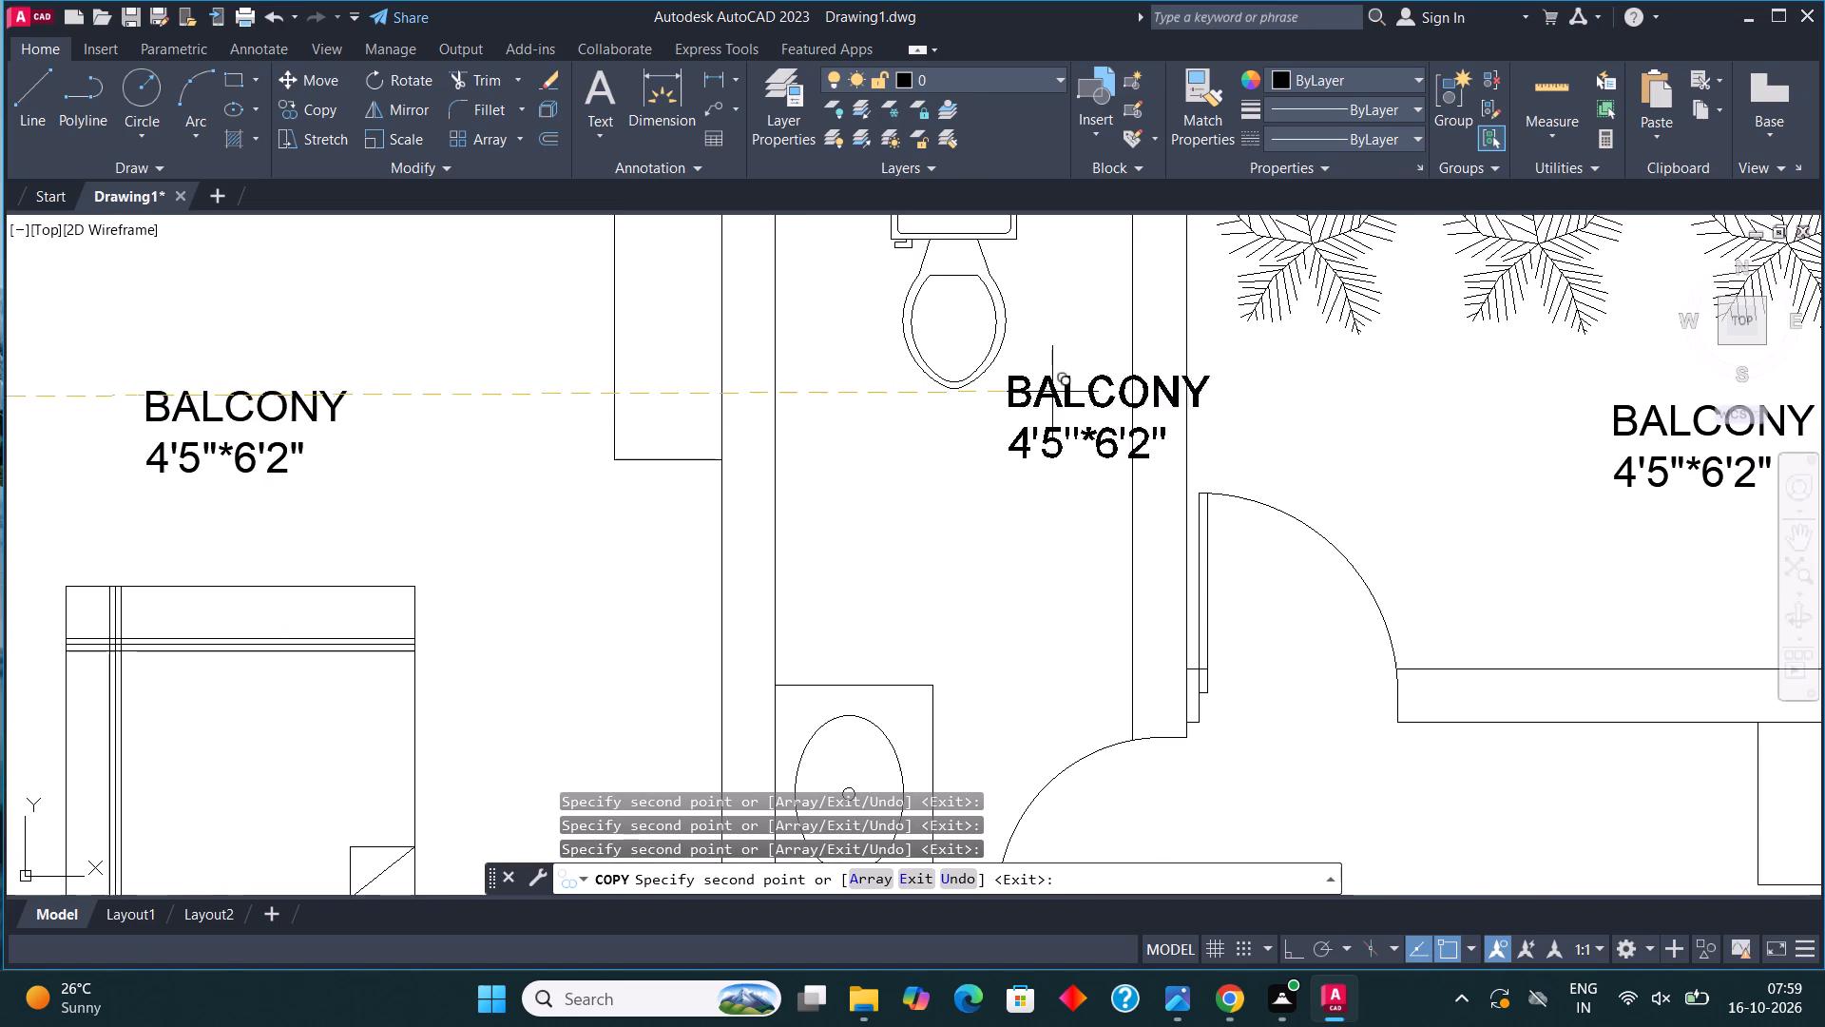
pyautogui.click(920, 456)
pyautogui.scroll(-1, 1079, 263)
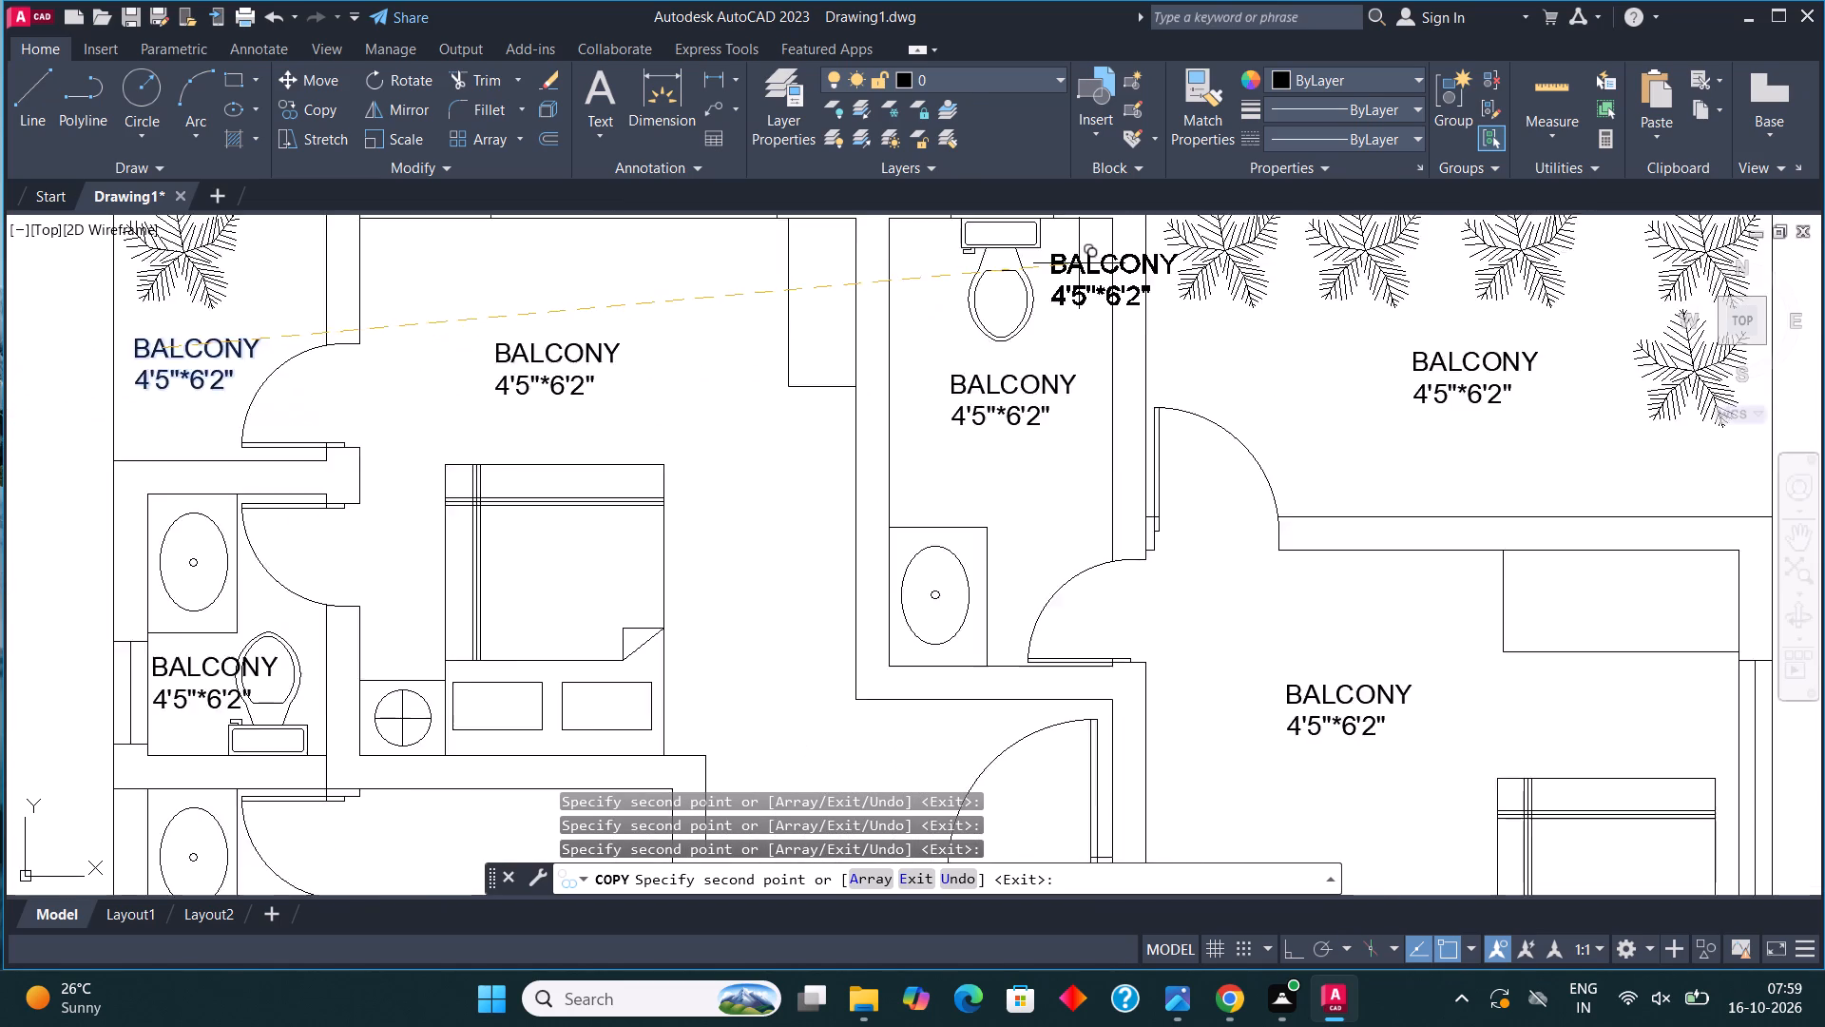
pyautogui.scroll(-3, 1079, 263)
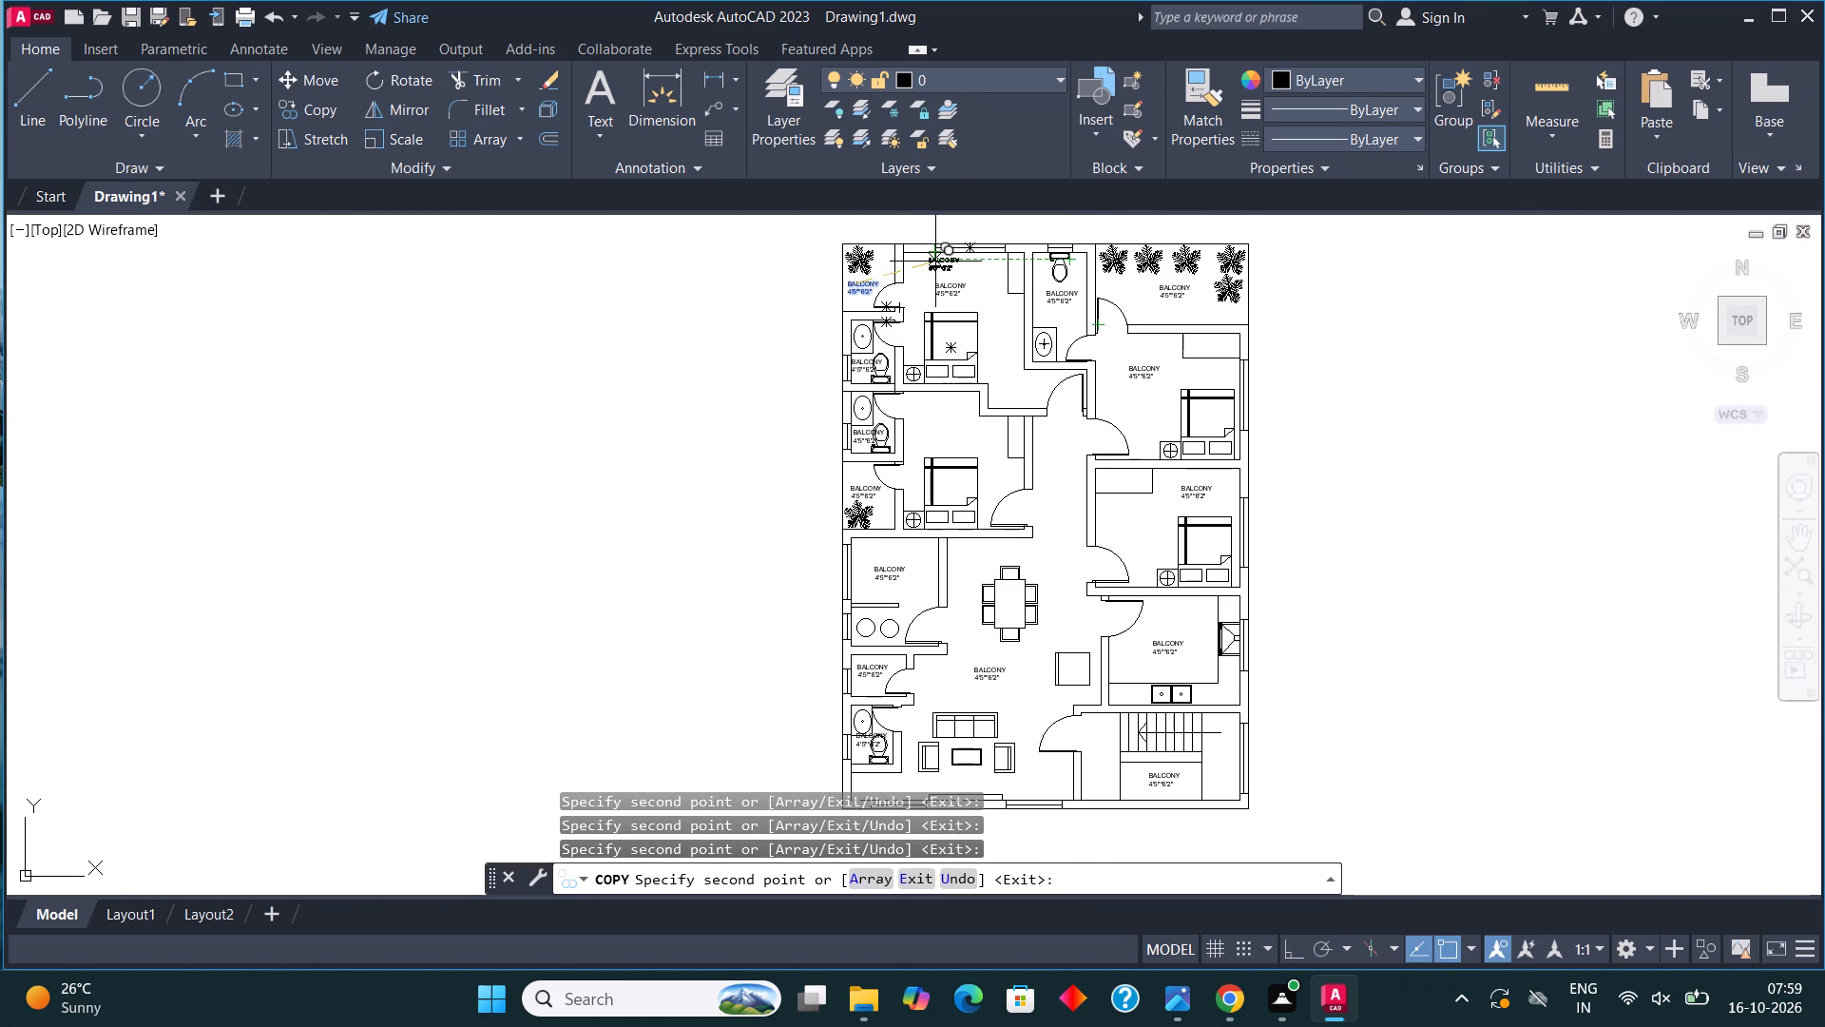
pyautogui.press('Escape')
# Replace the label text in the northwest bedroom with BED 2 and the dimensions 11'1"*12' on a second line.
pyautogui.scroll(4, 937, 261)
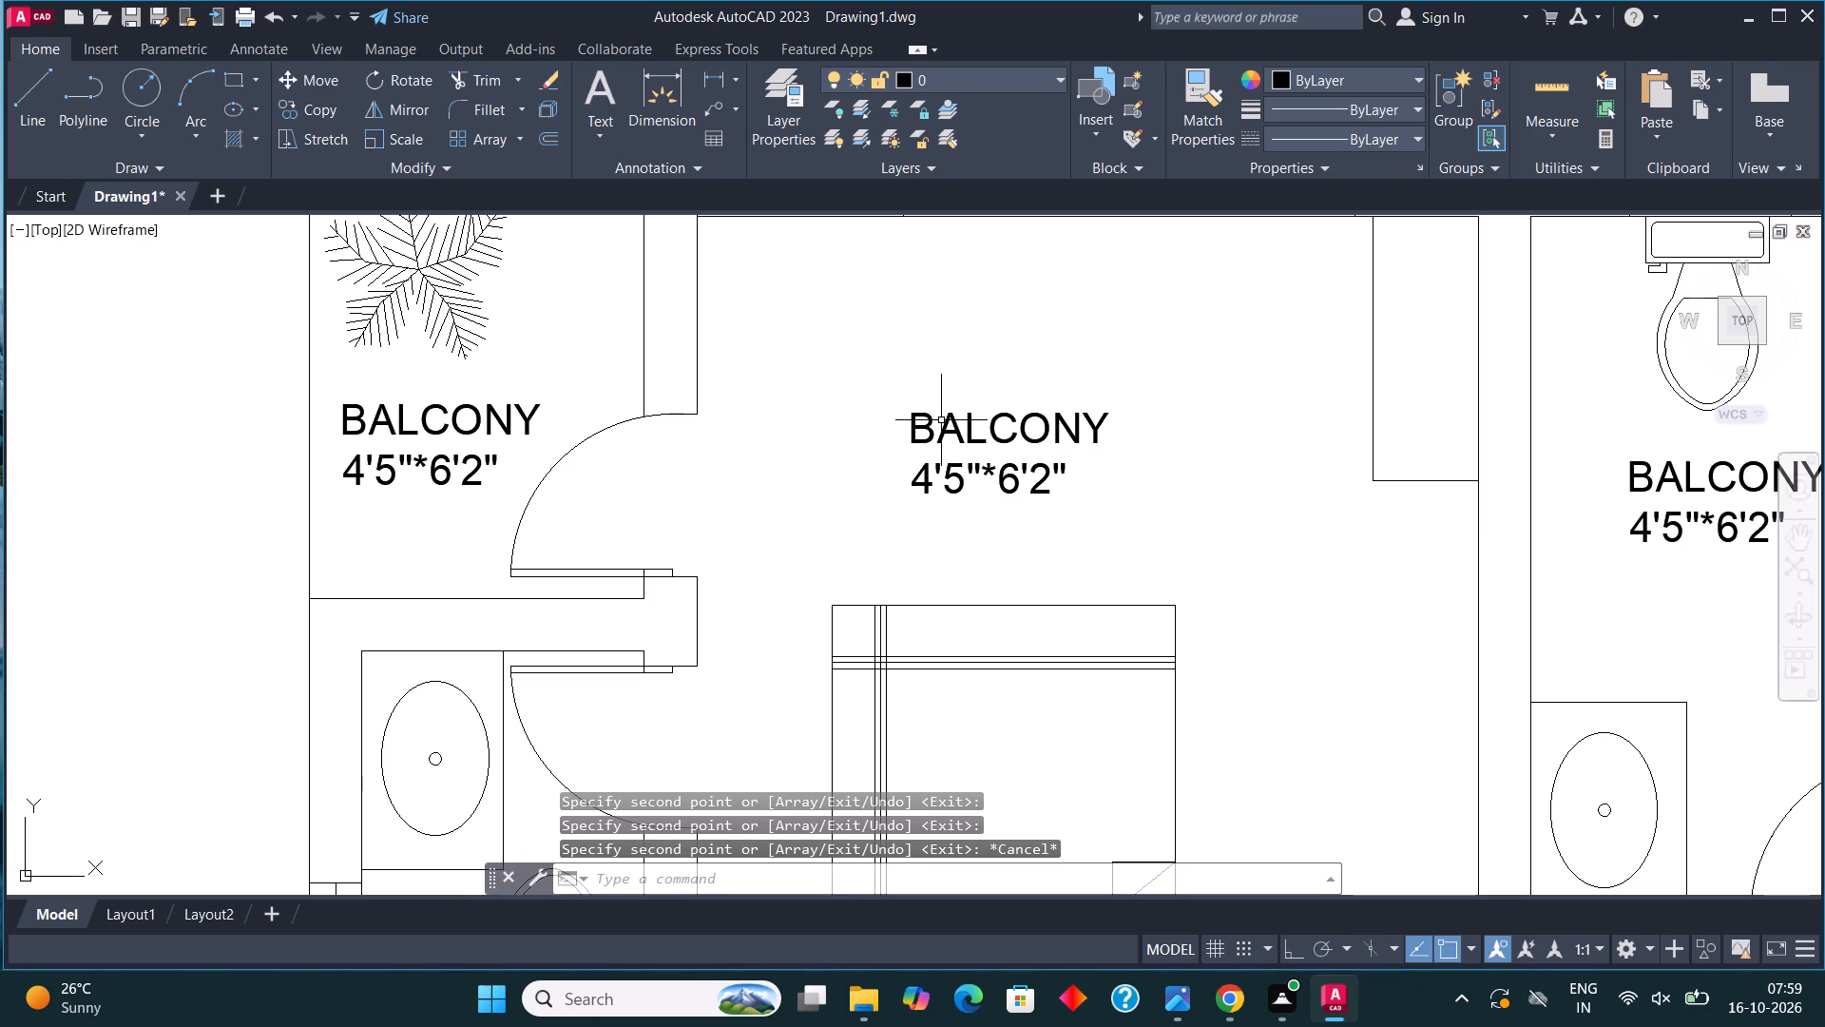
pyautogui.click(941, 420)
pyautogui.rightClick(941, 420)
pyautogui.click(1038, 368)
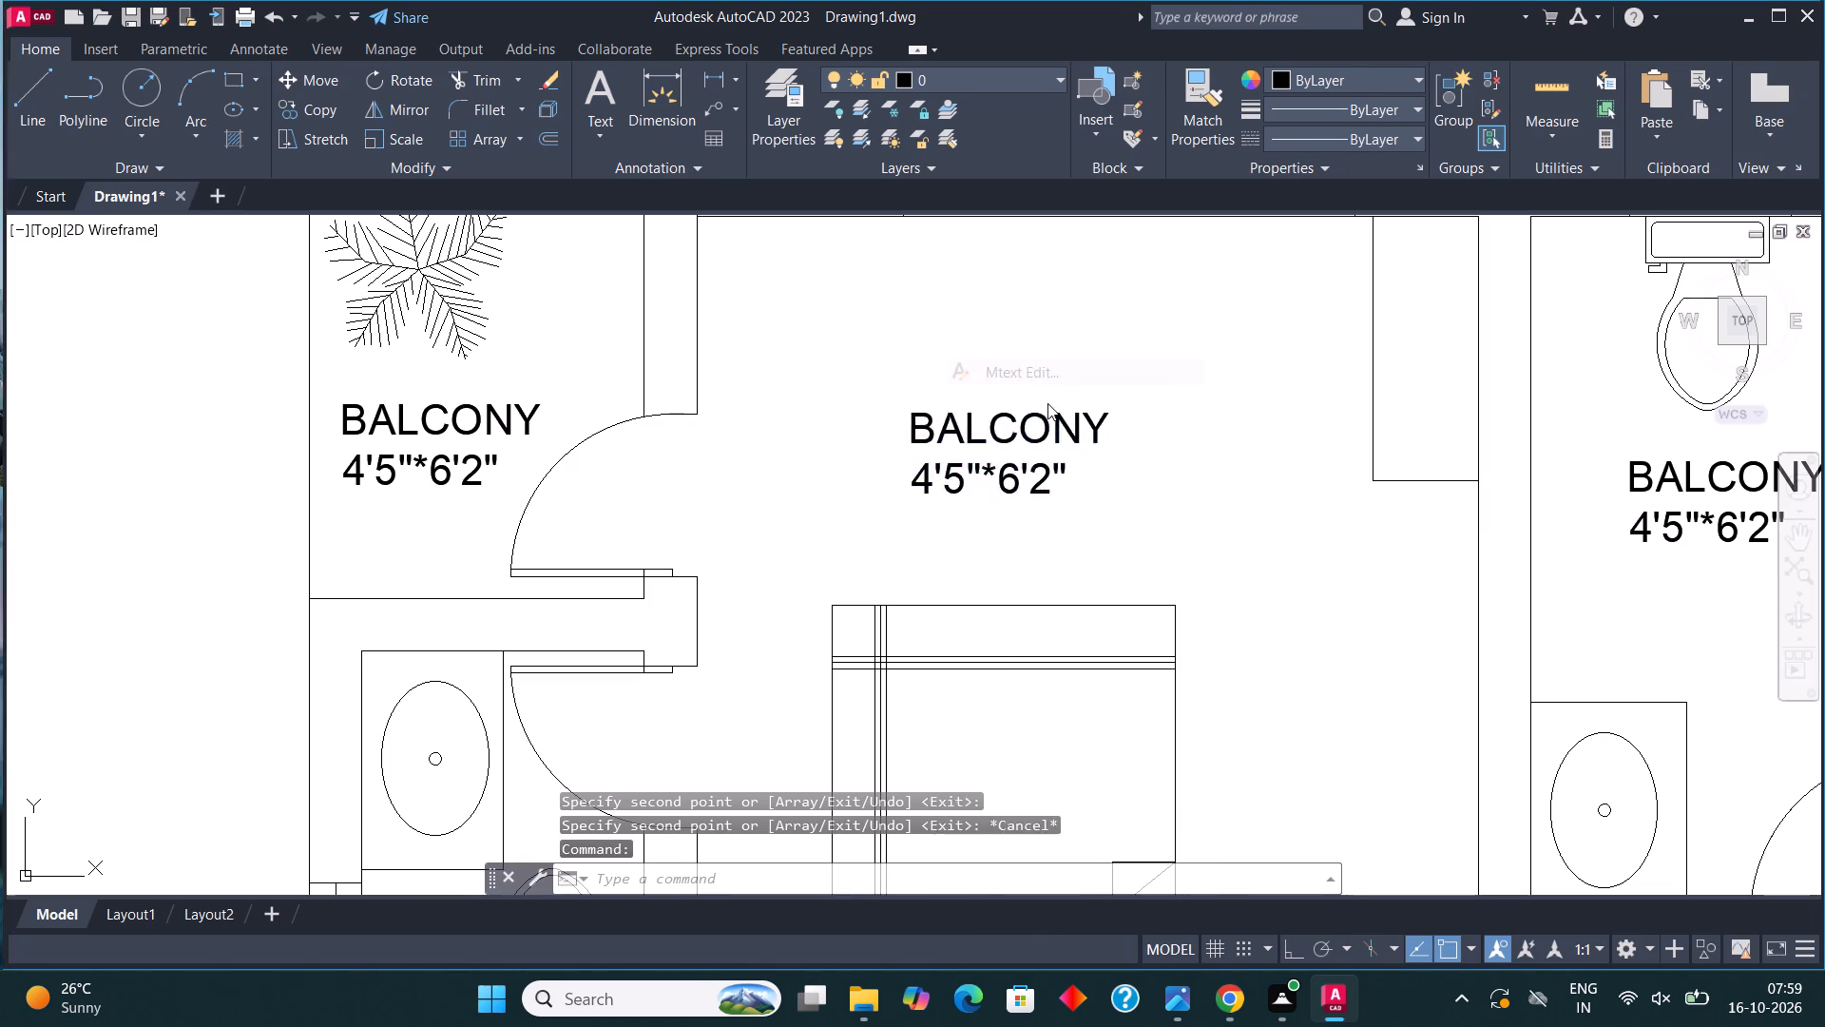
pyautogui.click(1083, 480)
pyautogui.press('BackSpace')
pyautogui.press('BackSpace')
pyautogui.press('BackSpace')
pyautogui.press('BackSpace')
pyautogui.press('BackSpace')
pyautogui.press('BackSpace')
pyautogui.press('BackSpace')
pyautogui.press('BackSpace')
pyautogui.press('BackSpace')
pyautogui.press('BackSpace')
pyautogui.press('BackSpace')
pyautogui.press('BackSpace')
pyautogui.press('BackSpace')
pyautogui.press('BackSpace')
pyautogui.press('BackSpace')
pyautogui.press('BackSpace')
pyautogui.press('BackSpace')
pyautogui.press('BackSpace')
pyautogui.press('BackSpace')
pyautogui.press('BackSpace')
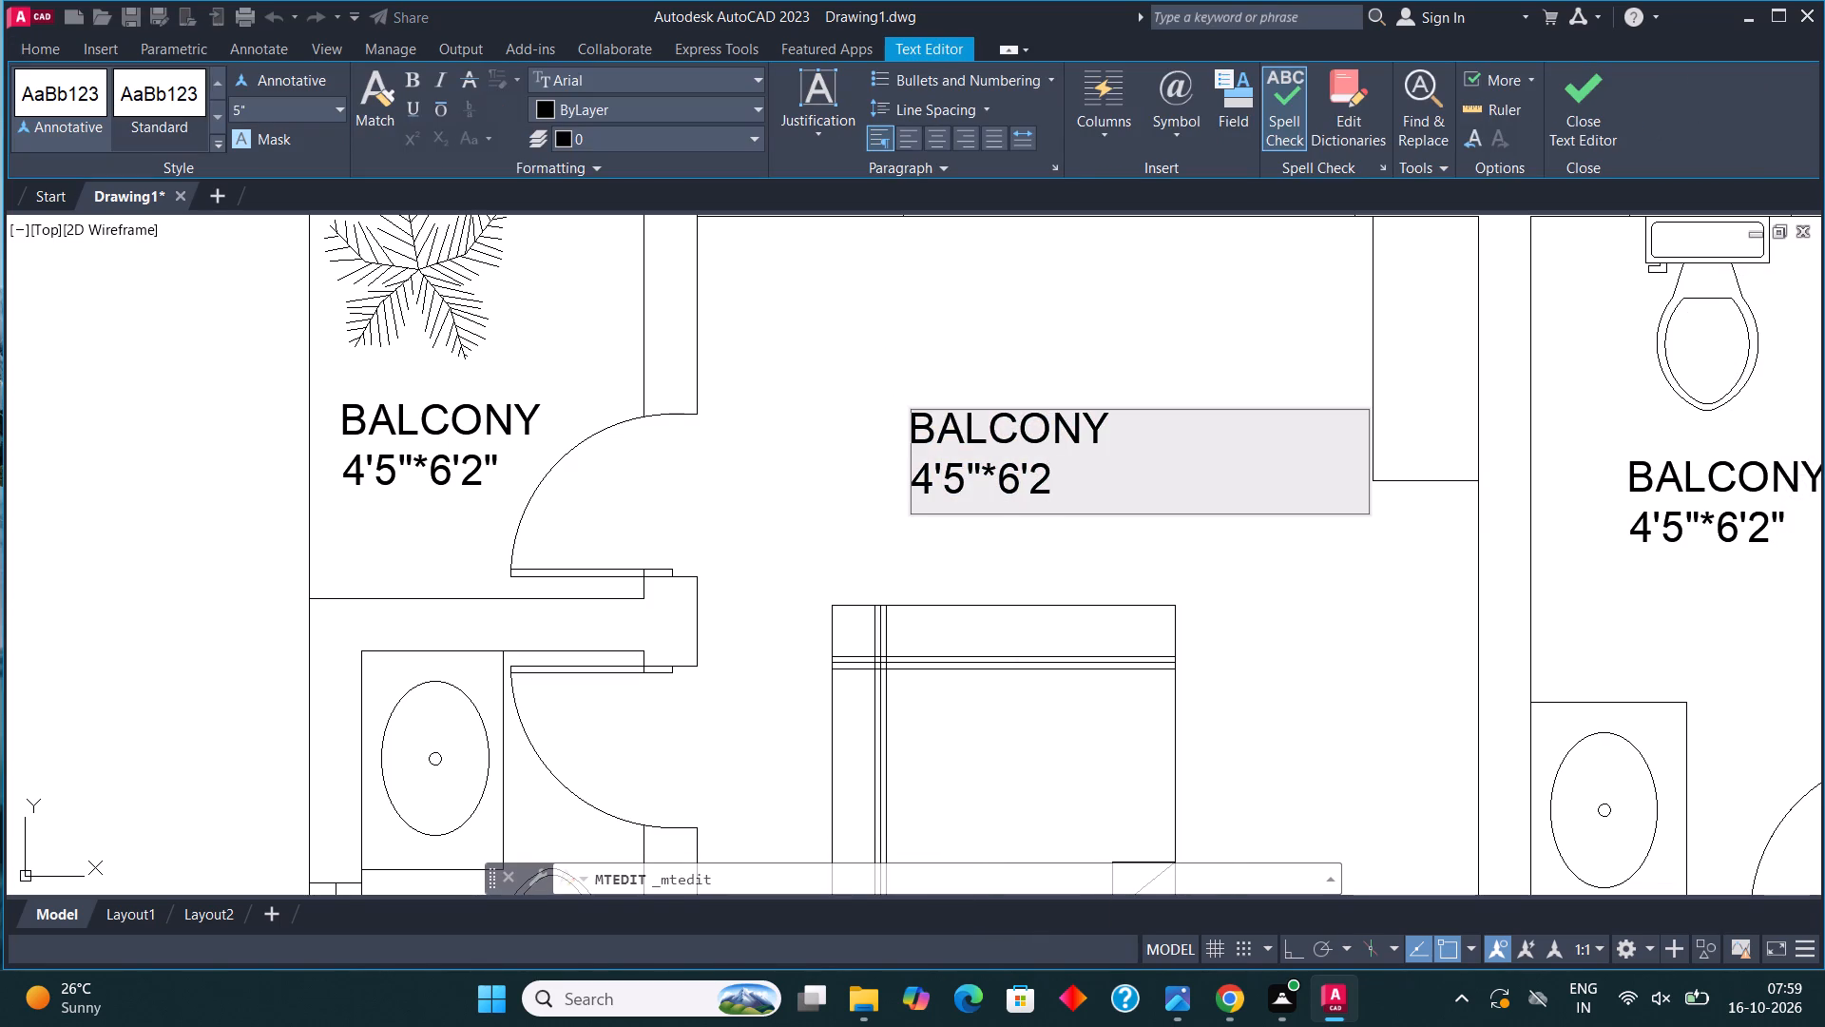
pyautogui.write('BED 2')
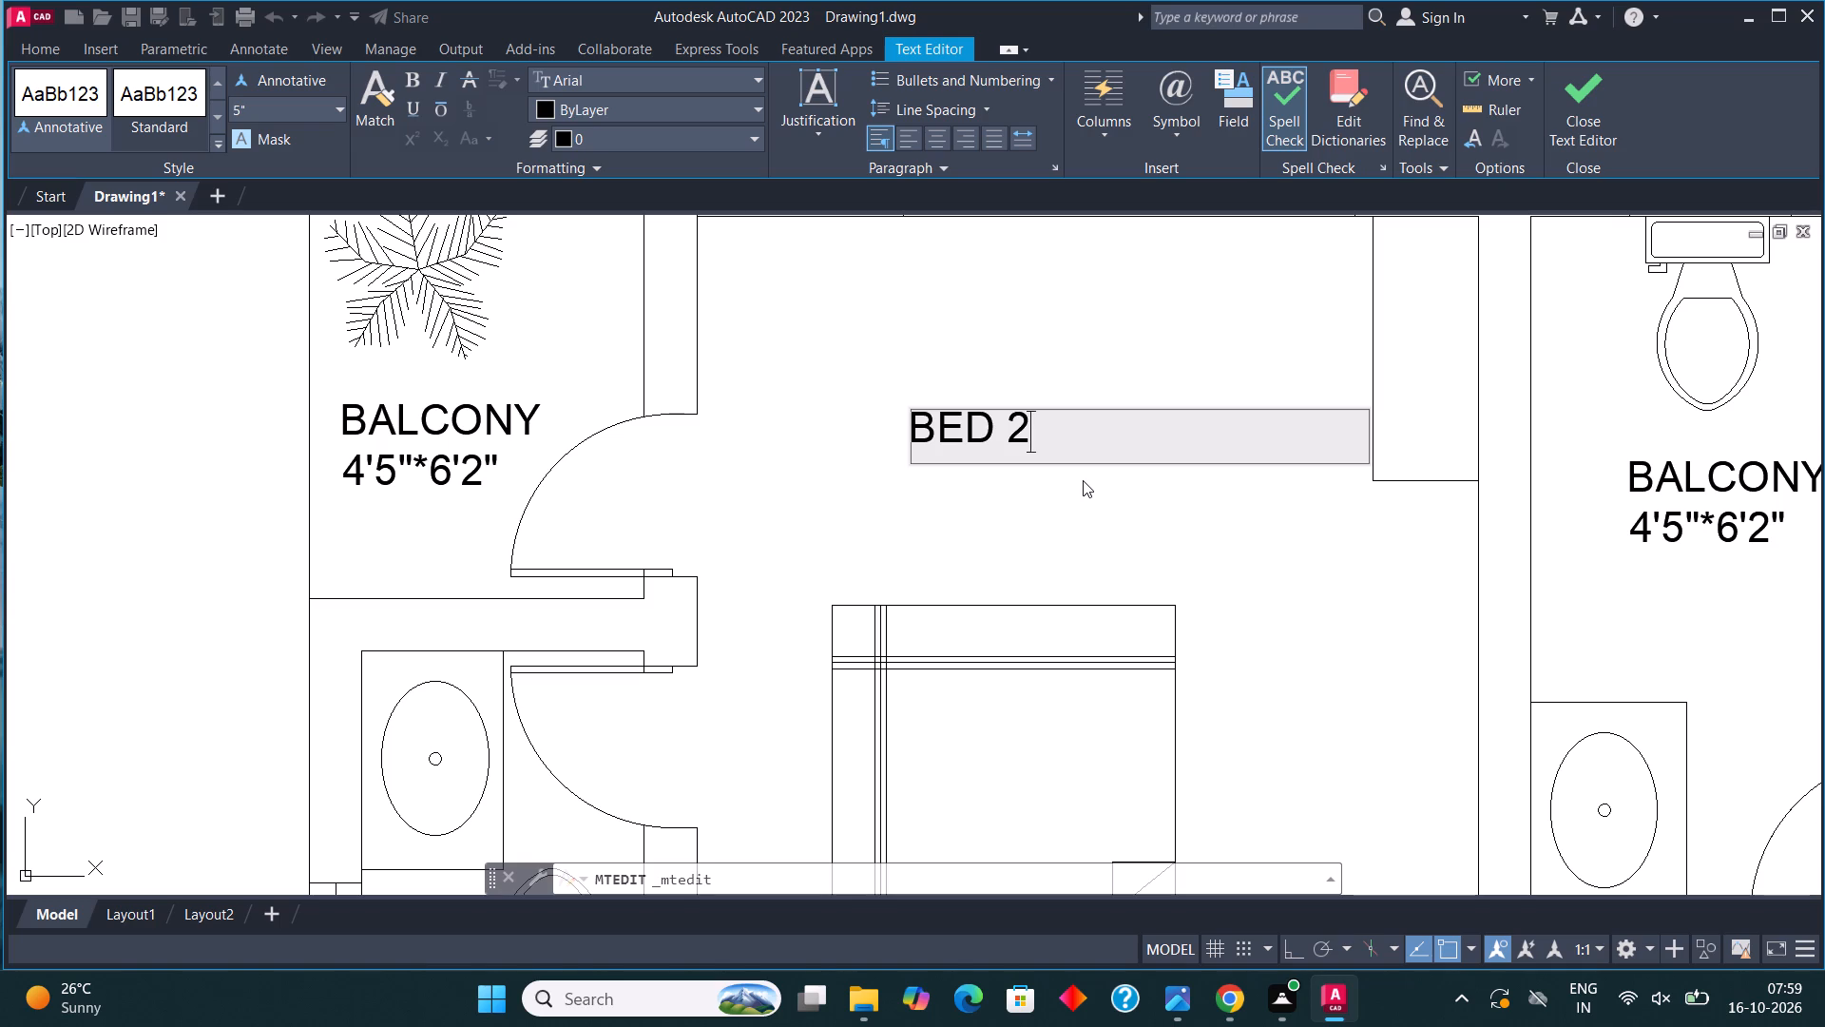
pyautogui.press('Return')
pyautogui.write("11'")
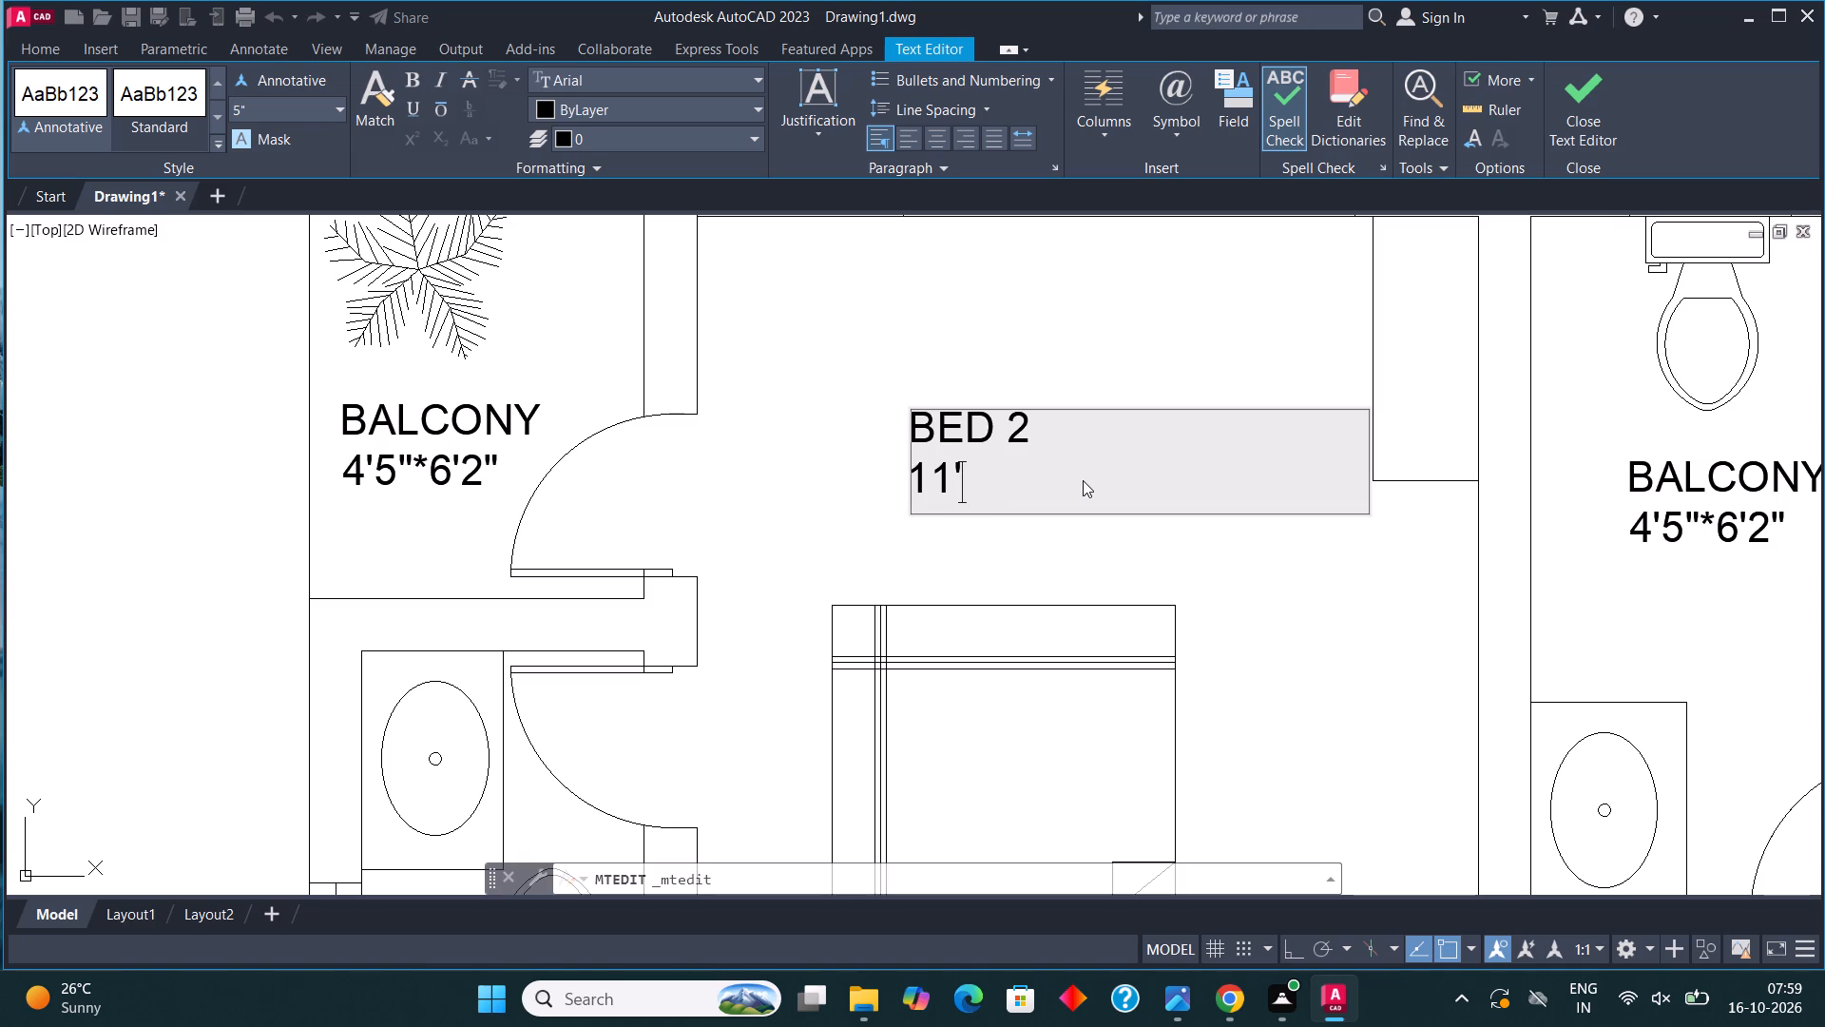
pyautogui.write('1"')
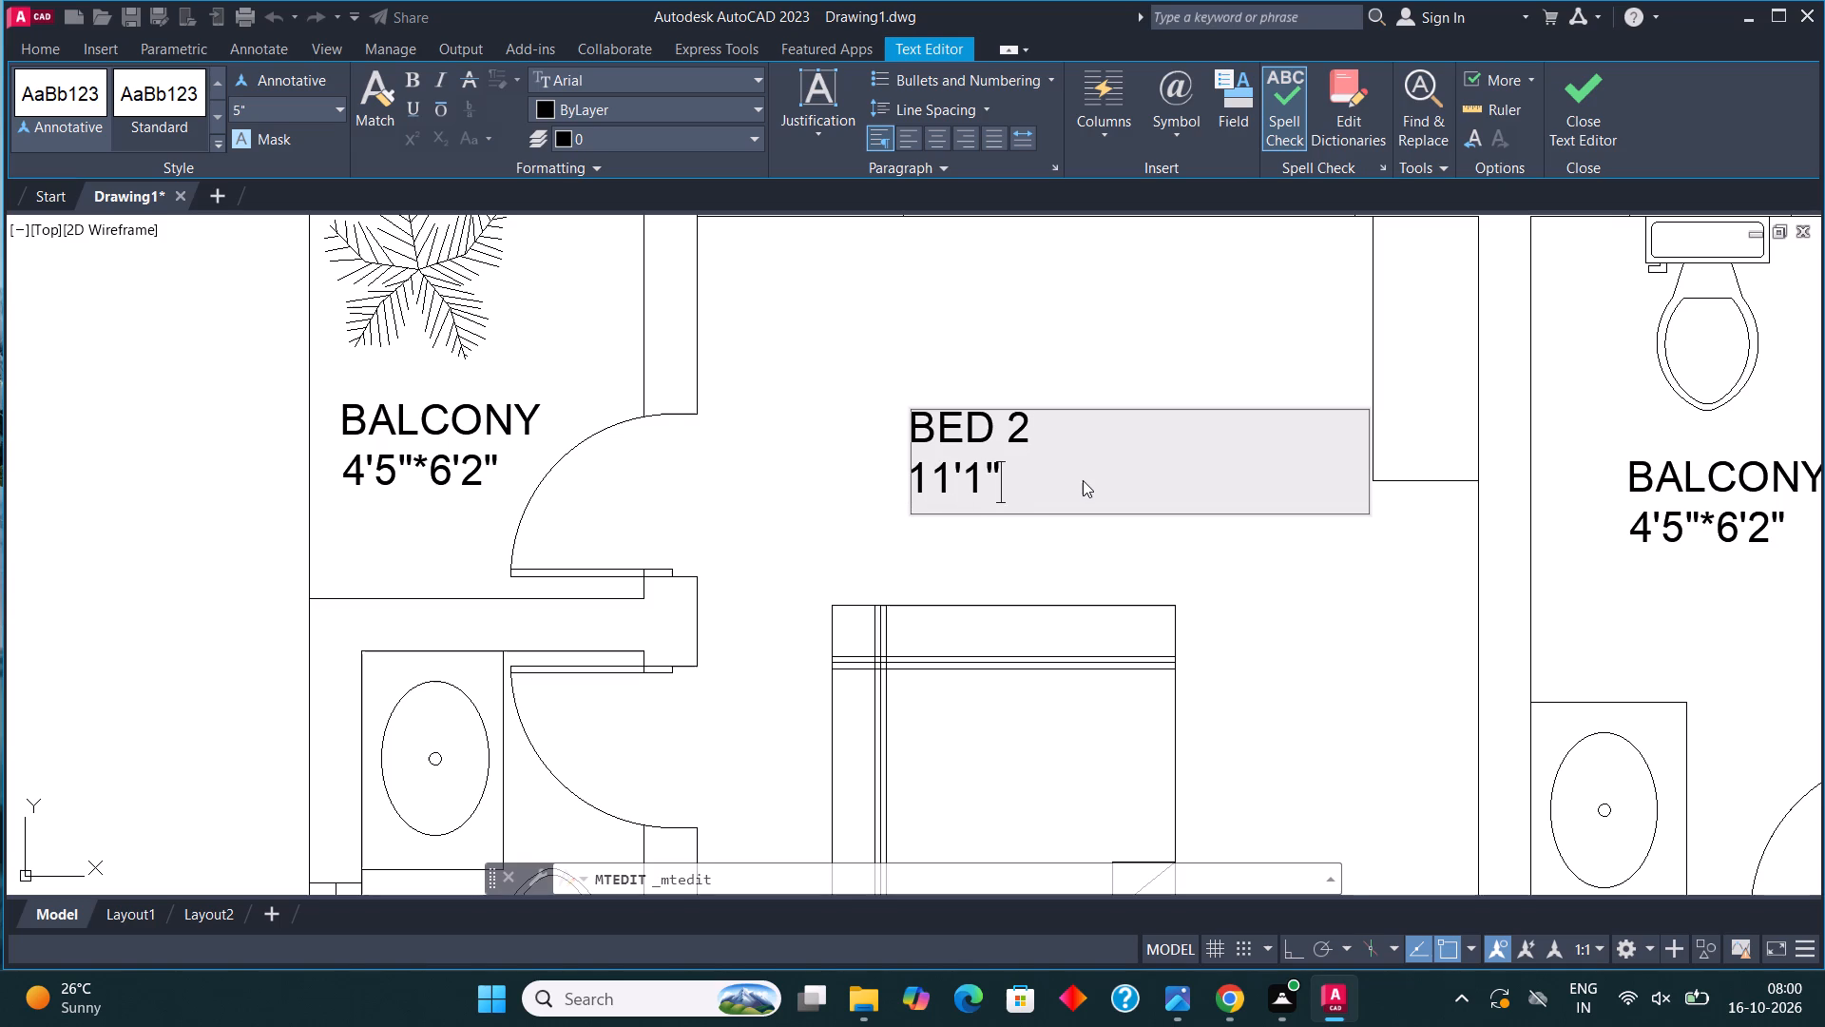
pyautogui.write("*12'")
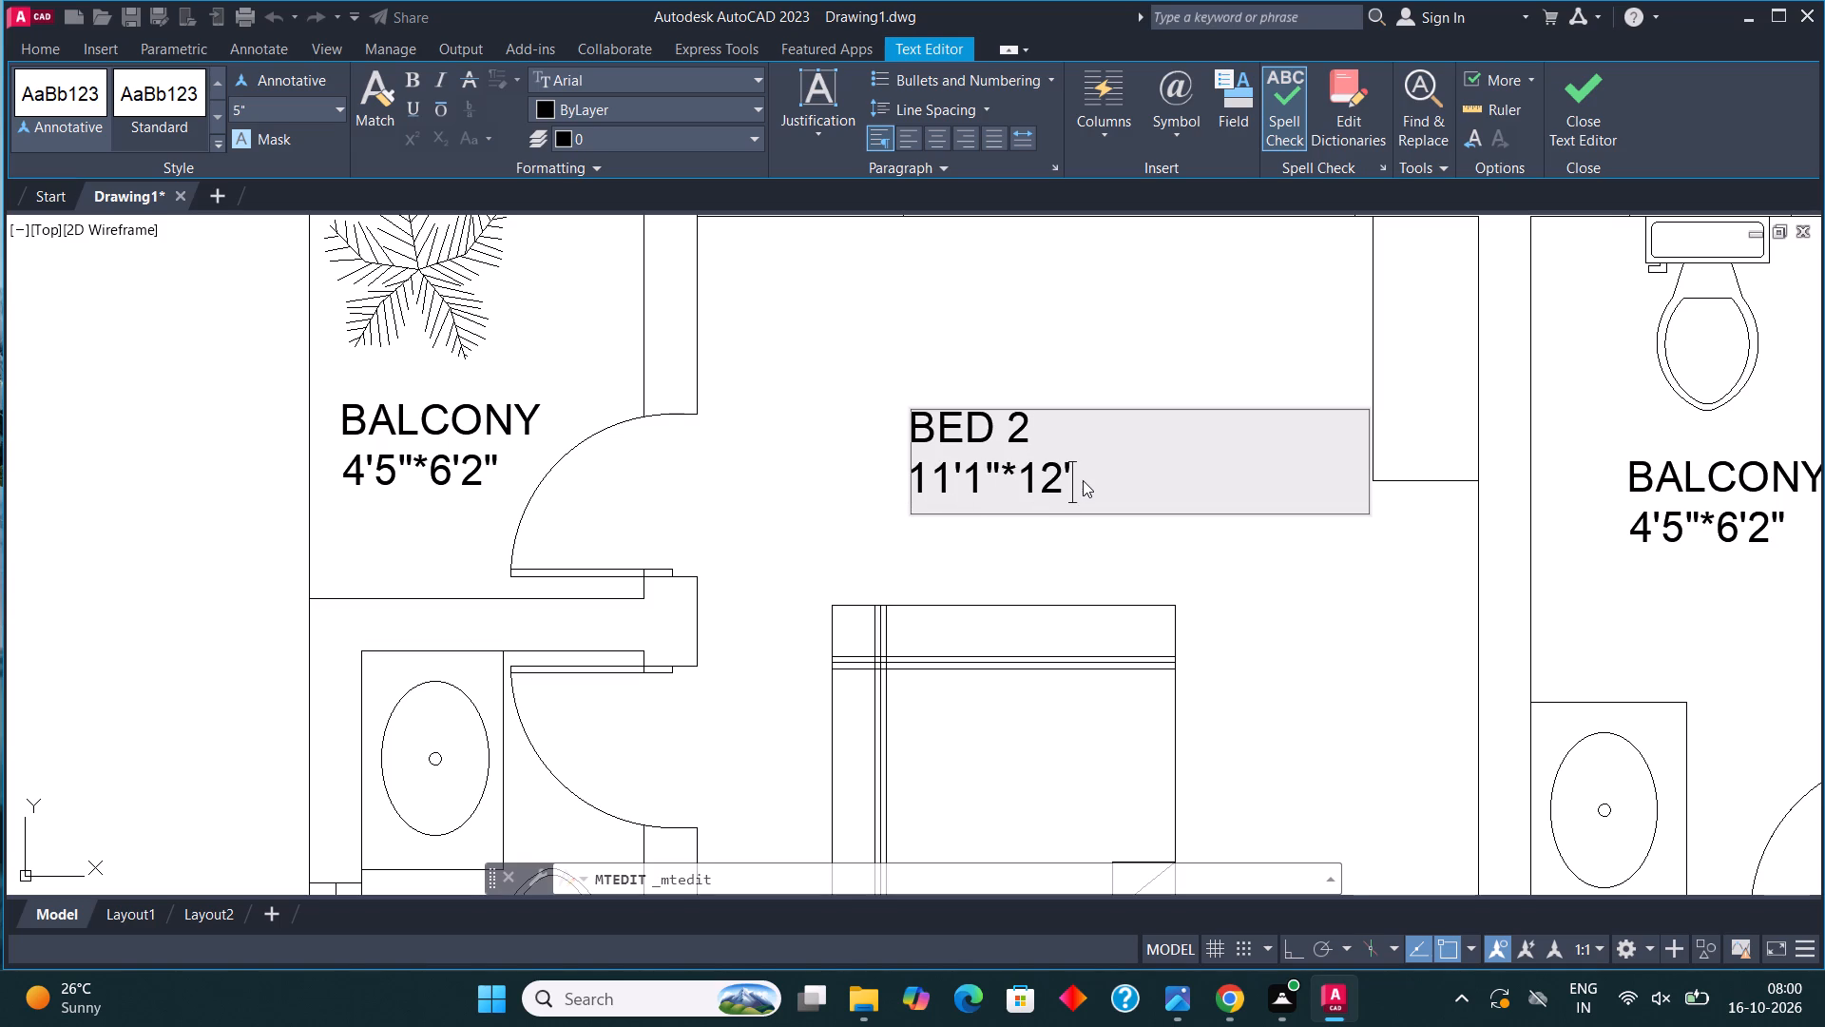
pyautogui.click(1572, 107)
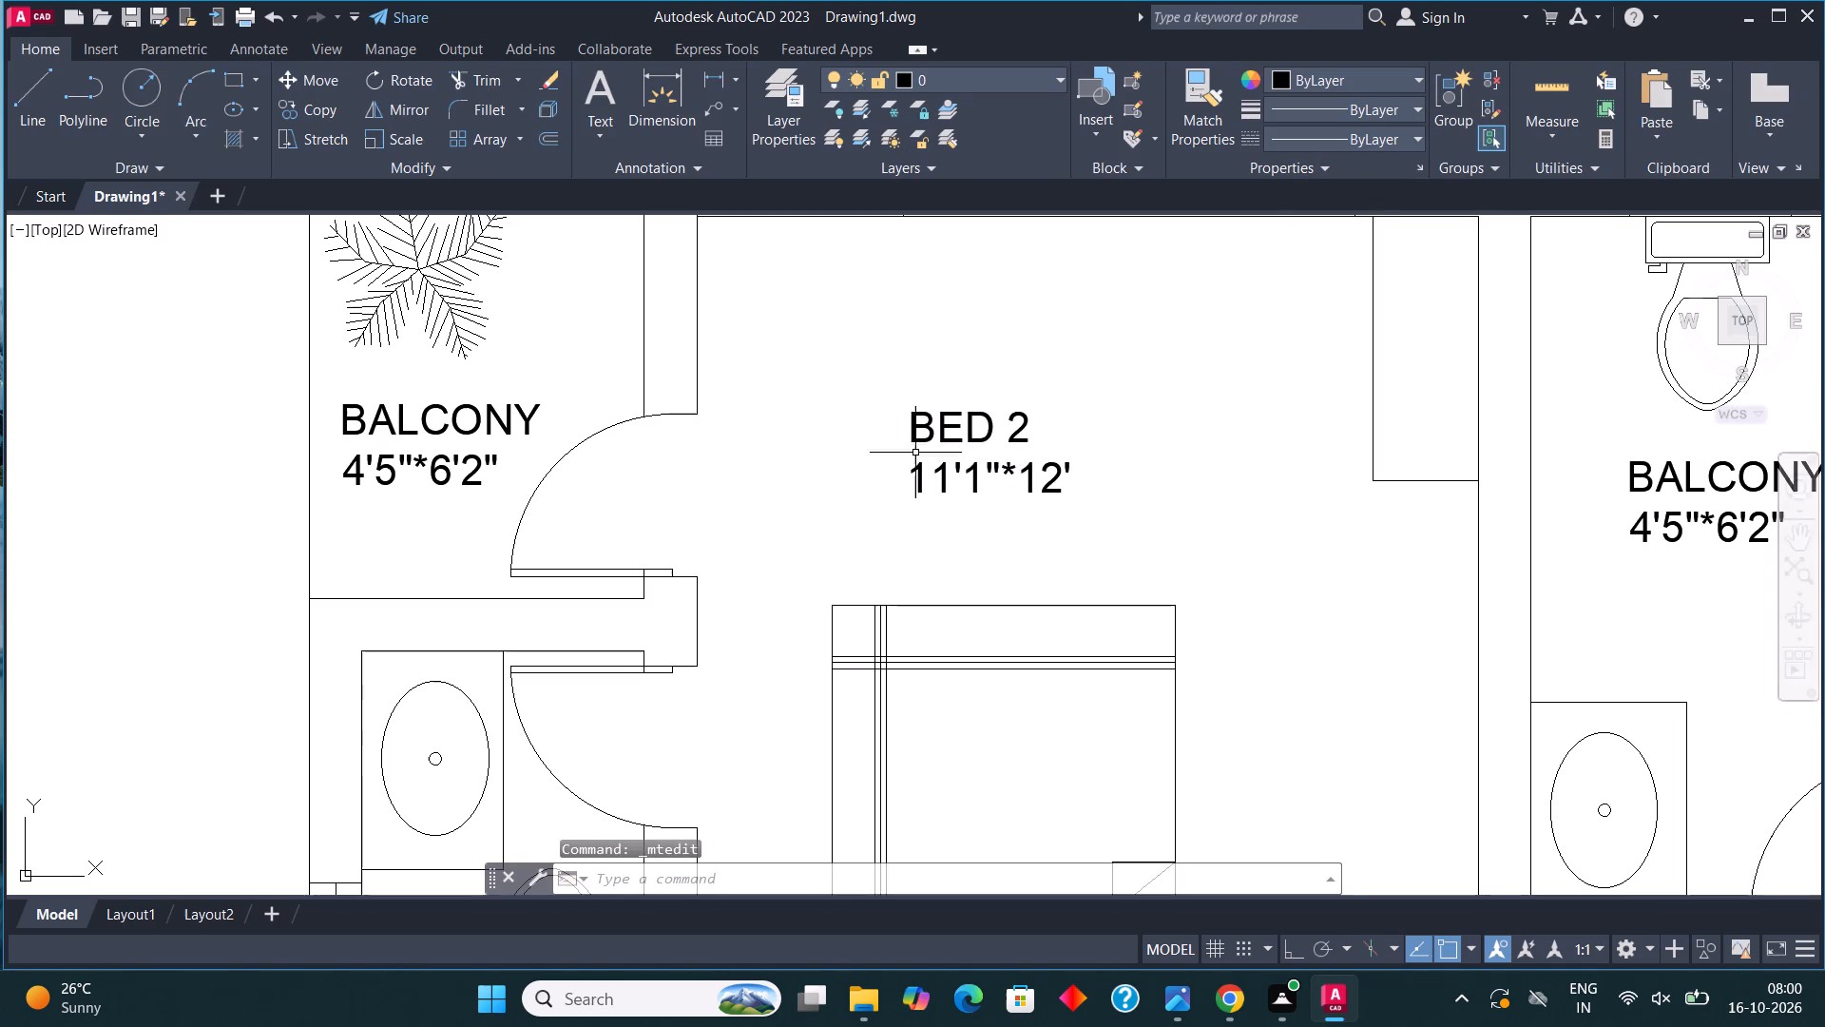
# Replace the label text in the north toilet with BATHROOM and the dimensions 5'*10' on a second line.
pyautogui.scroll(-3, 856, 488)
pyautogui.scroll(2, 1126, 486)
pyautogui.click(972, 506)
pyautogui.click(957, 486)
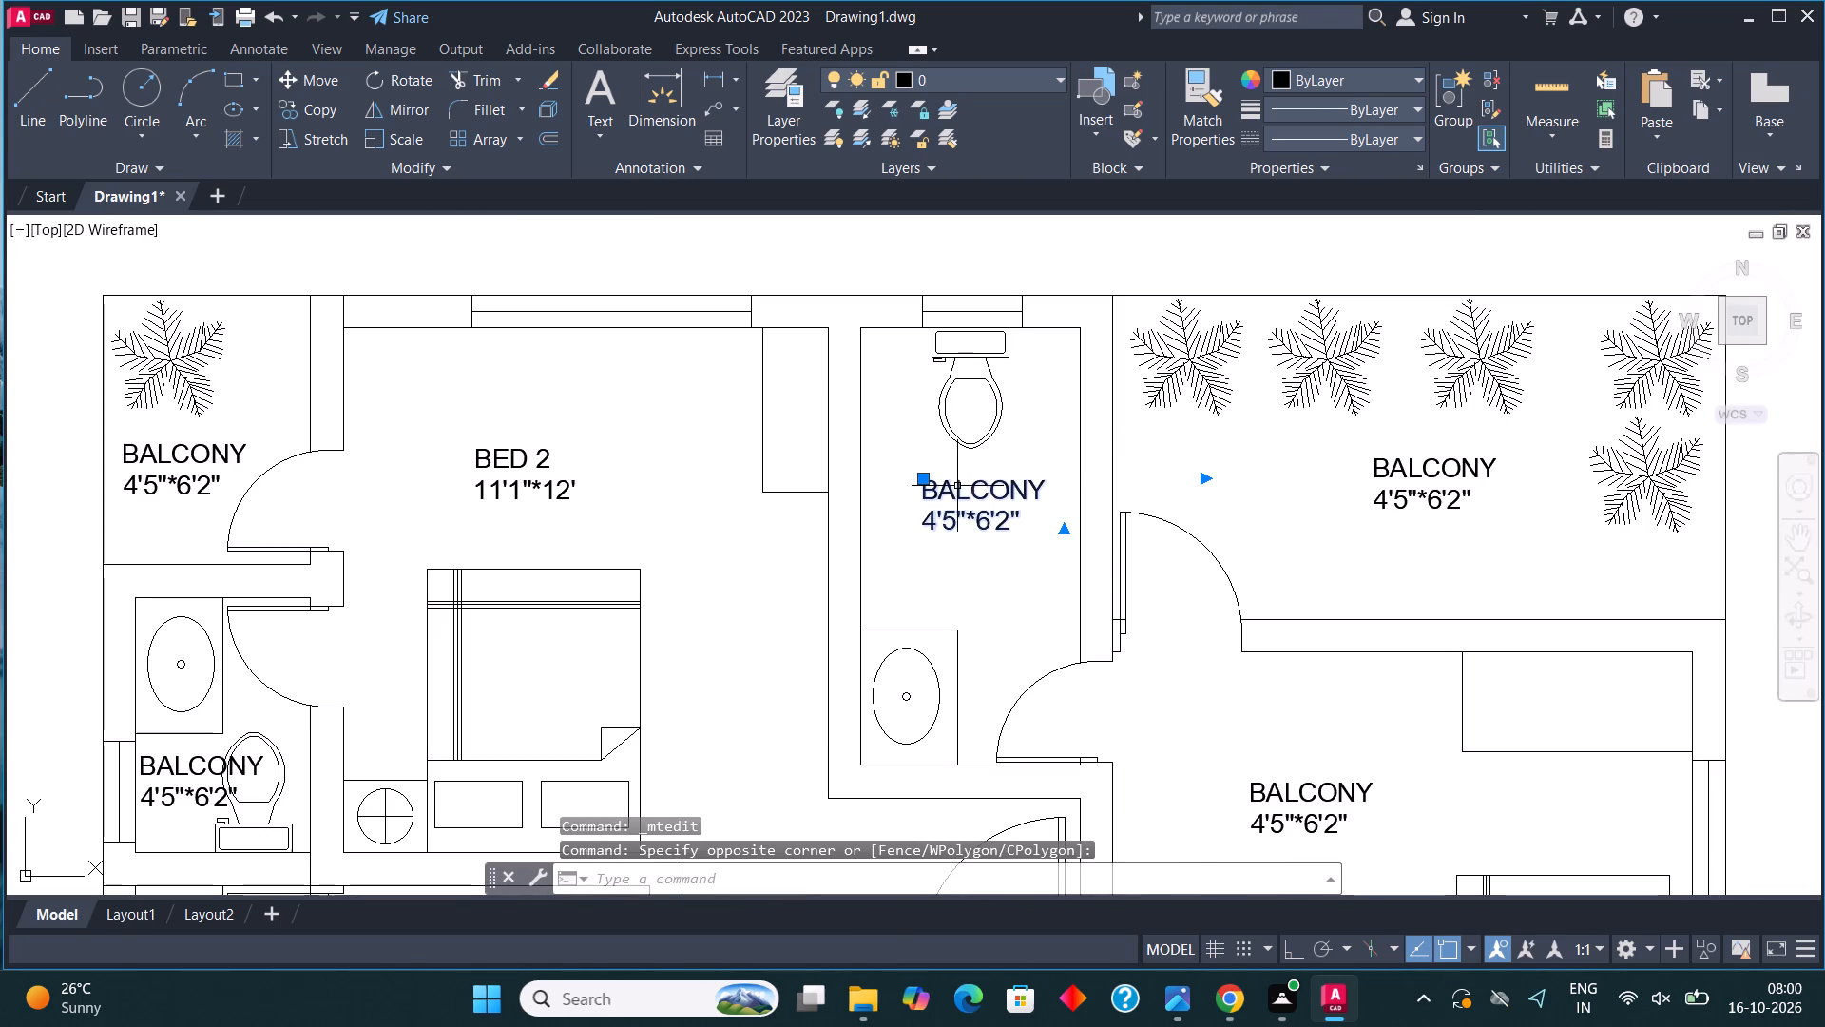
pyautogui.rightClick(954, 486)
pyautogui.click(1061, 374)
pyautogui.click(1036, 516)
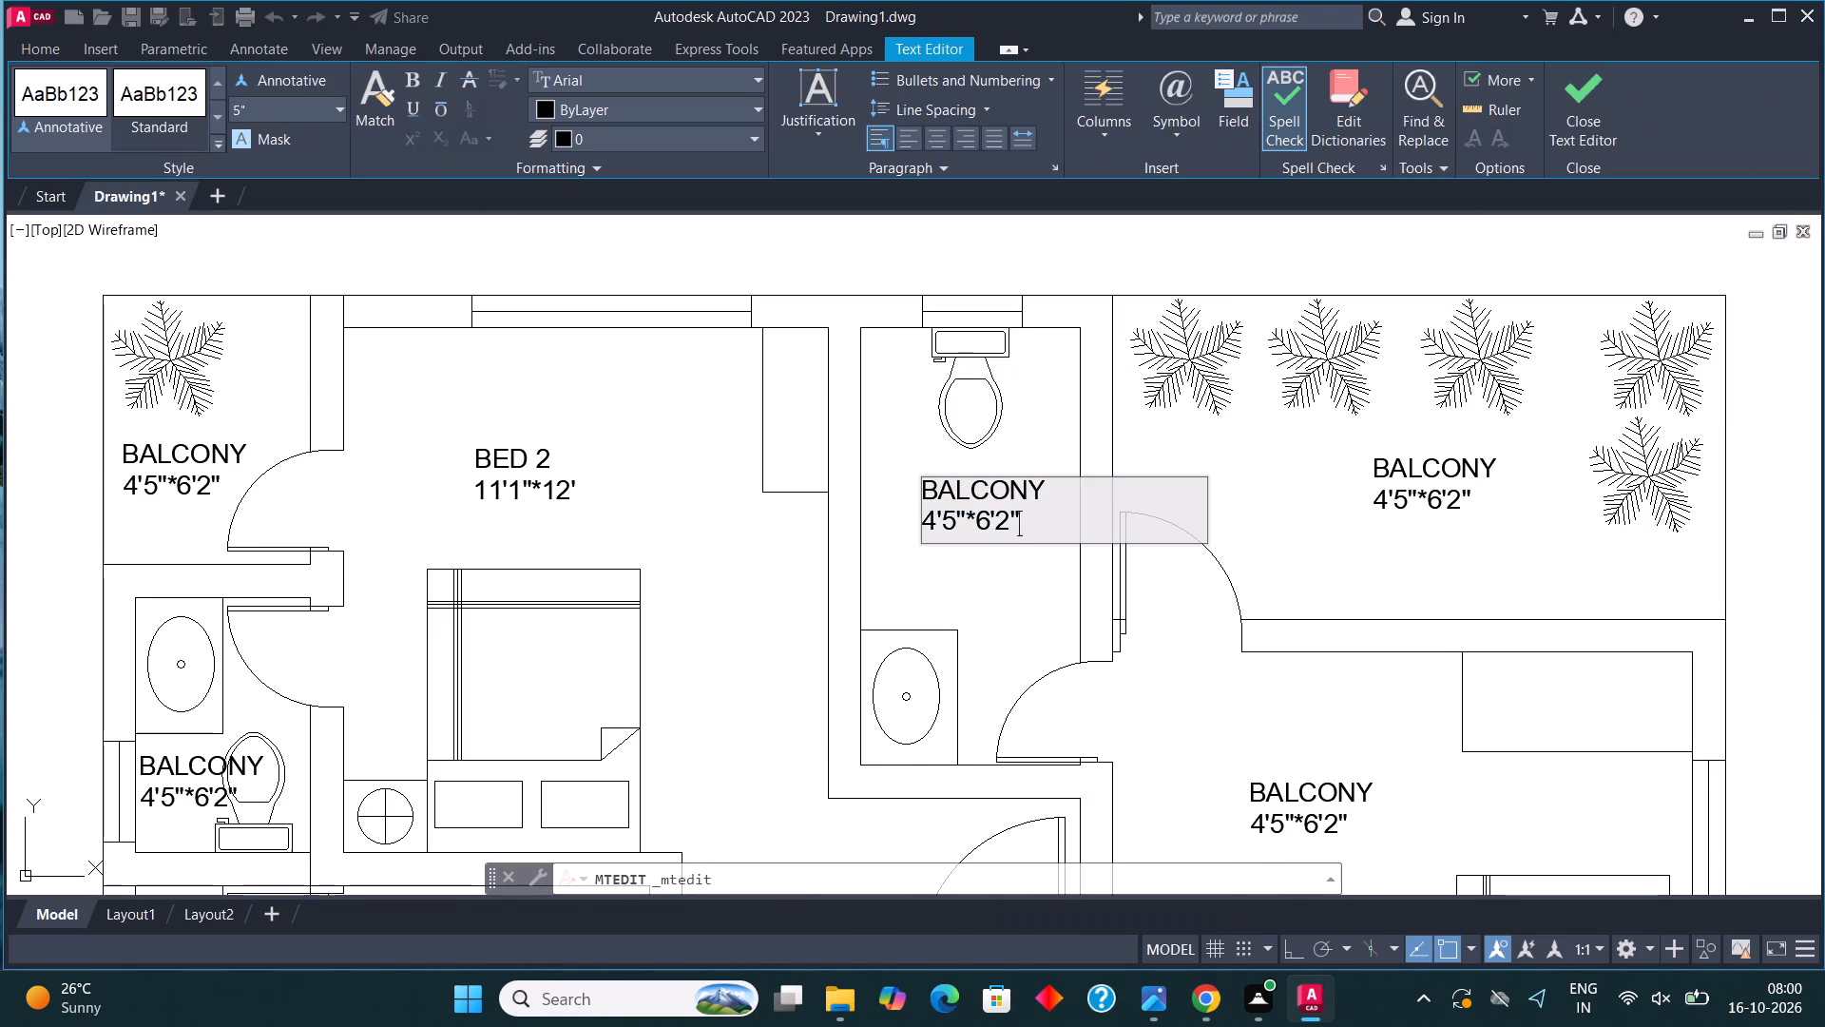
pyautogui.press('BackSpace')
pyautogui.press('BackSpace')
pyautogui.press('BackSpace')
pyautogui.press('BackSpace')
pyautogui.press('BackSpace')
pyautogui.press('BackSpace')
pyautogui.press('BackSpace')
pyautogui.press('BackSpace')
pyautogui.press('BackSpace')
pyautogui.press('BackSpace')
pyautogui.press('BackSpace')
pyautogui.press('BackSpace')
pyautogui.press('BackSpace')
pyautogui.press('BackSpace')
pyautogui.press('BackSpace')
pyautogui.press('BackSpace')
pyautogui.press('BackSpace')
pyautogui.press('BackSpace')
pyautogui.press('BackSpace')
pyautogui.press('BackSpace')
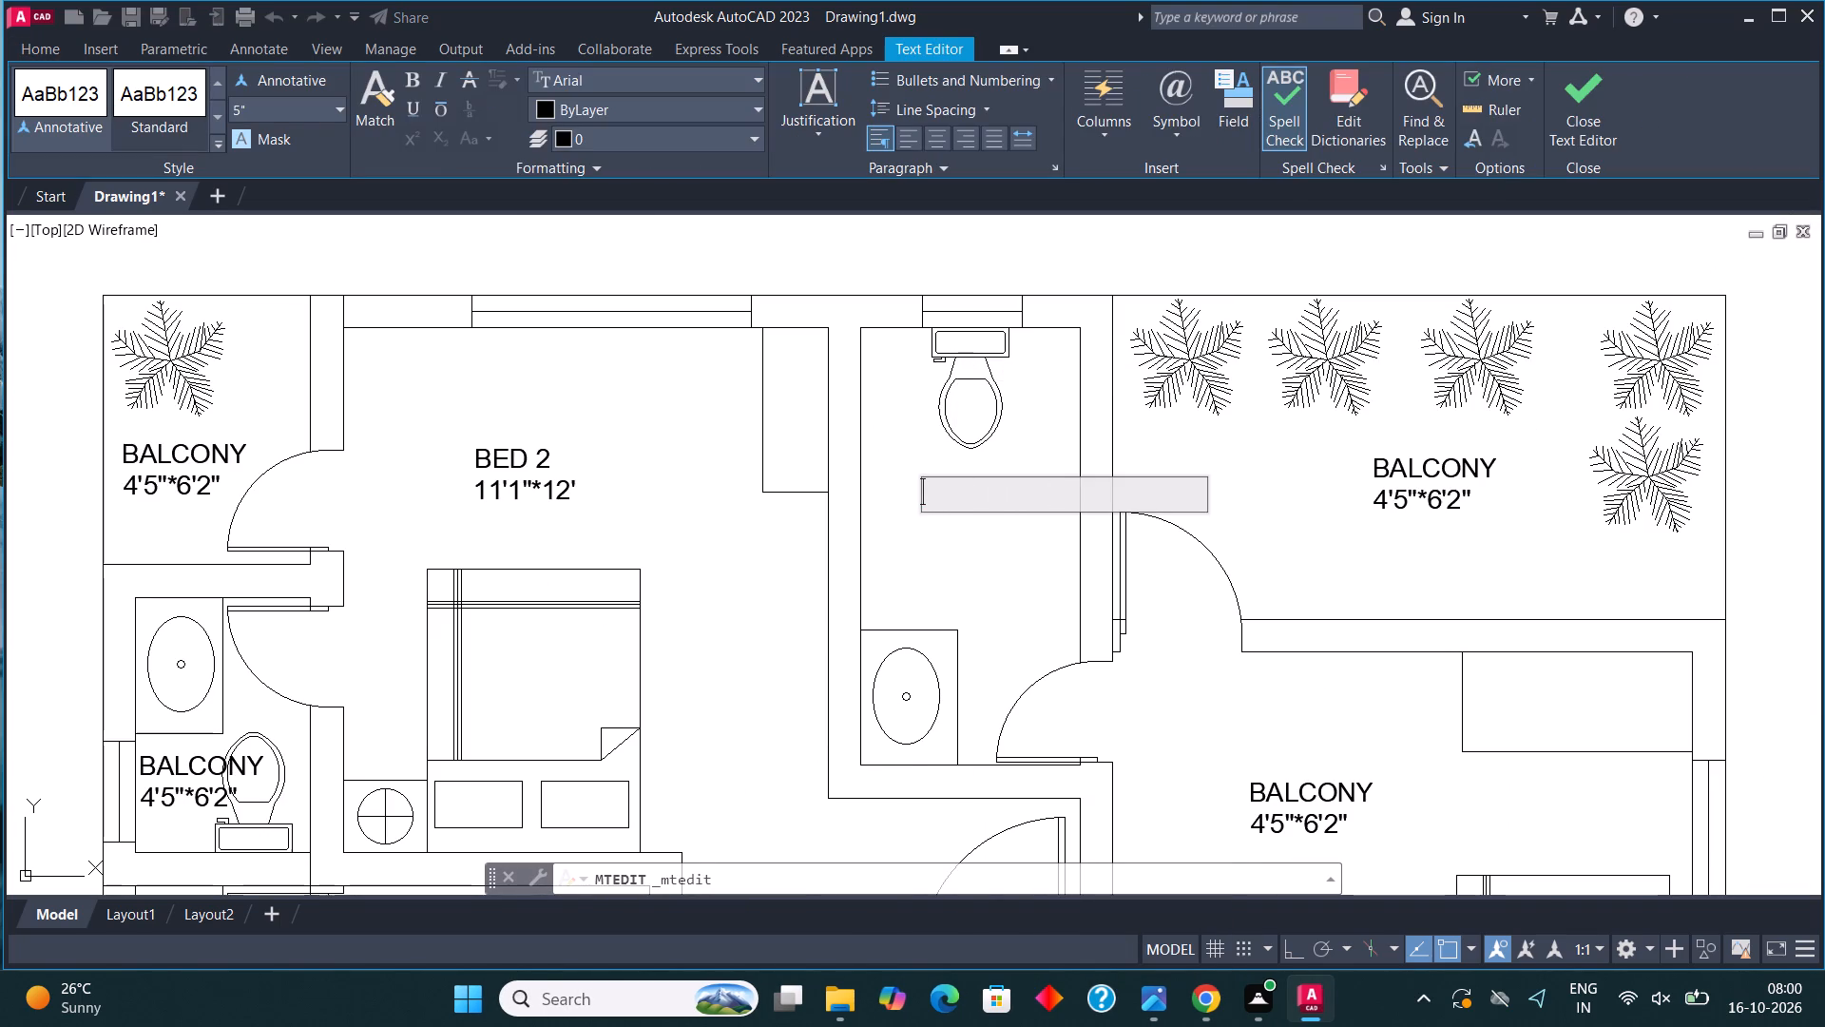
pyautogui.write('BATHROOM')
pyautogui.press('Return')
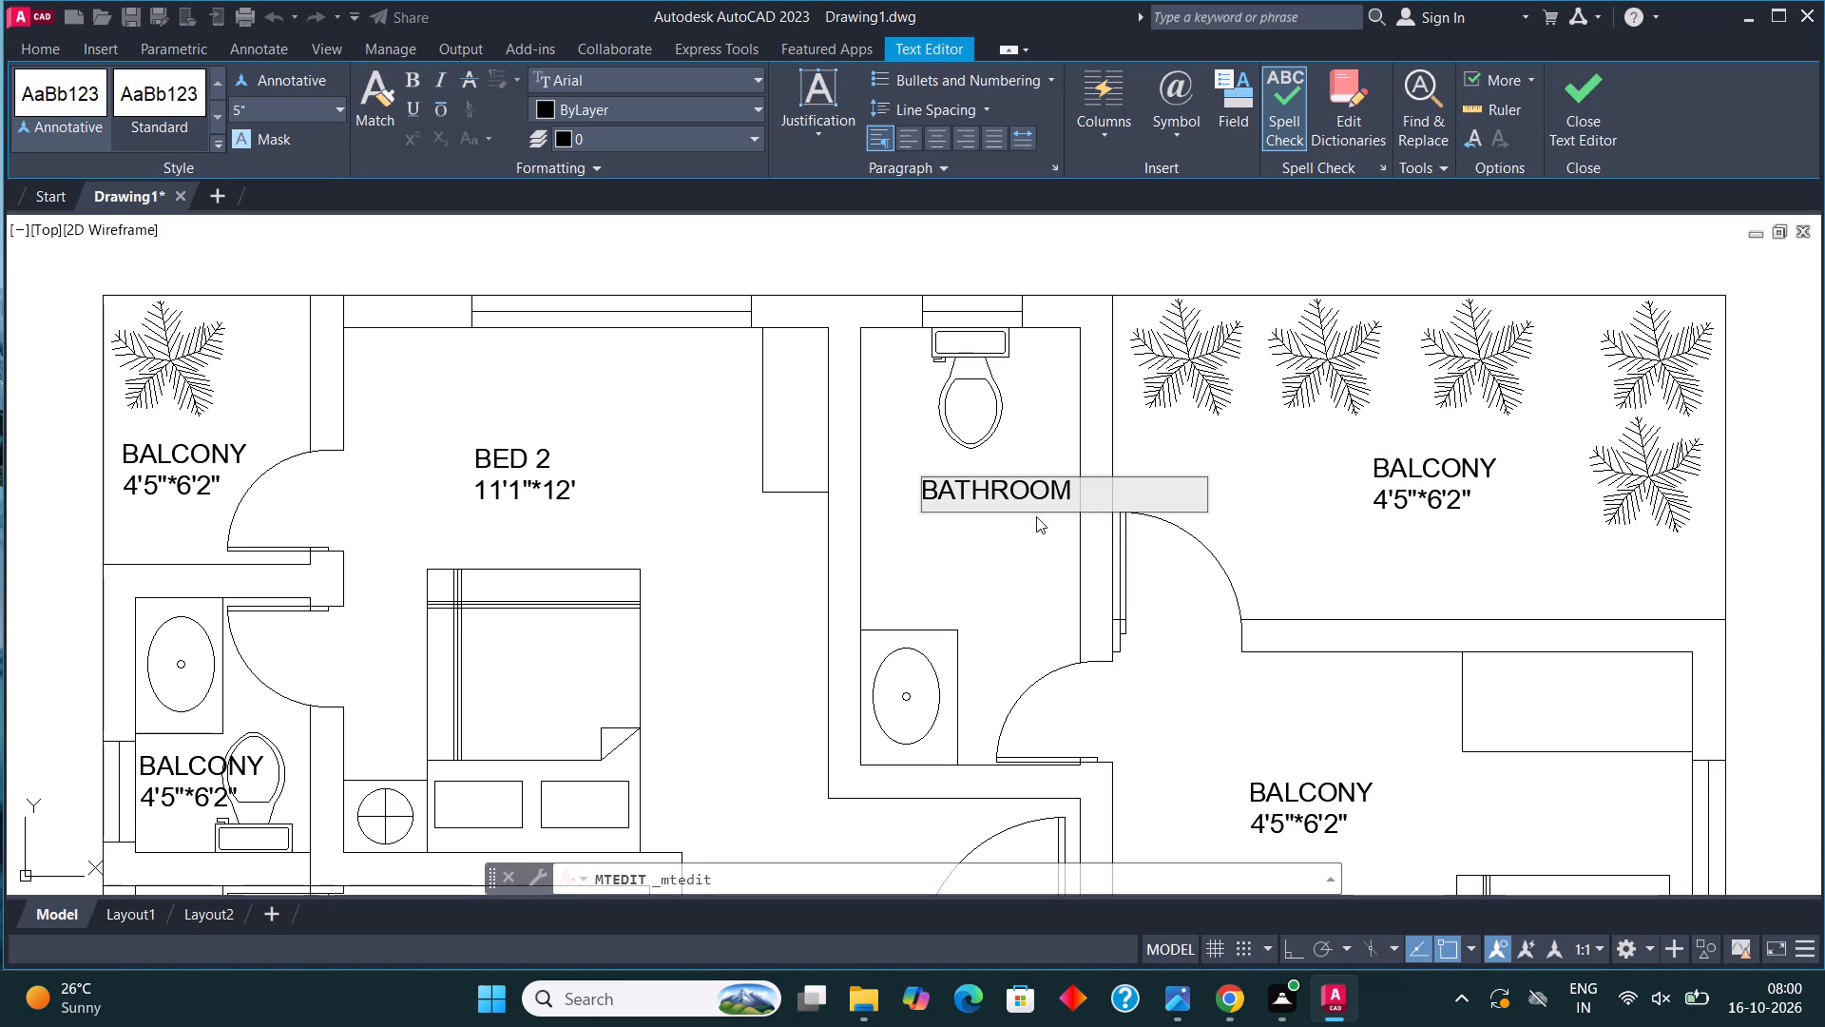
pyautogui.write("5'")
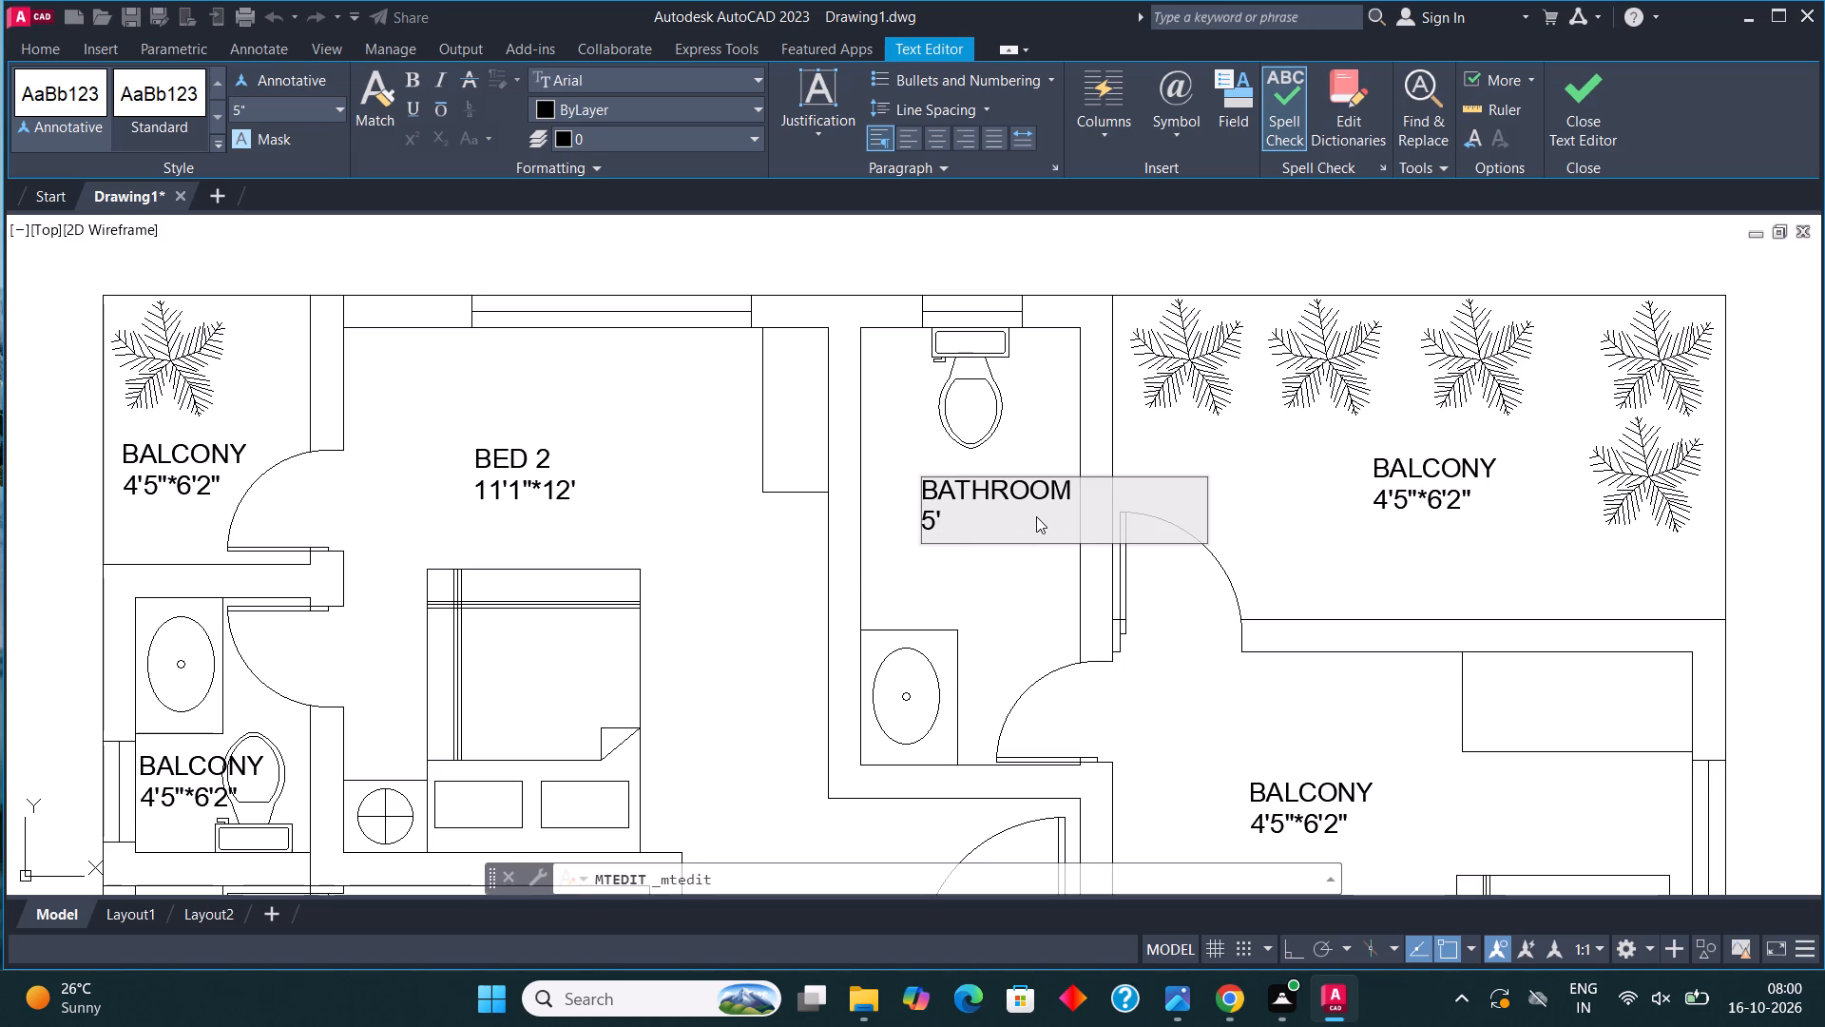
pyautogui.write("*10'")
pyautogui.click(1556, 98)
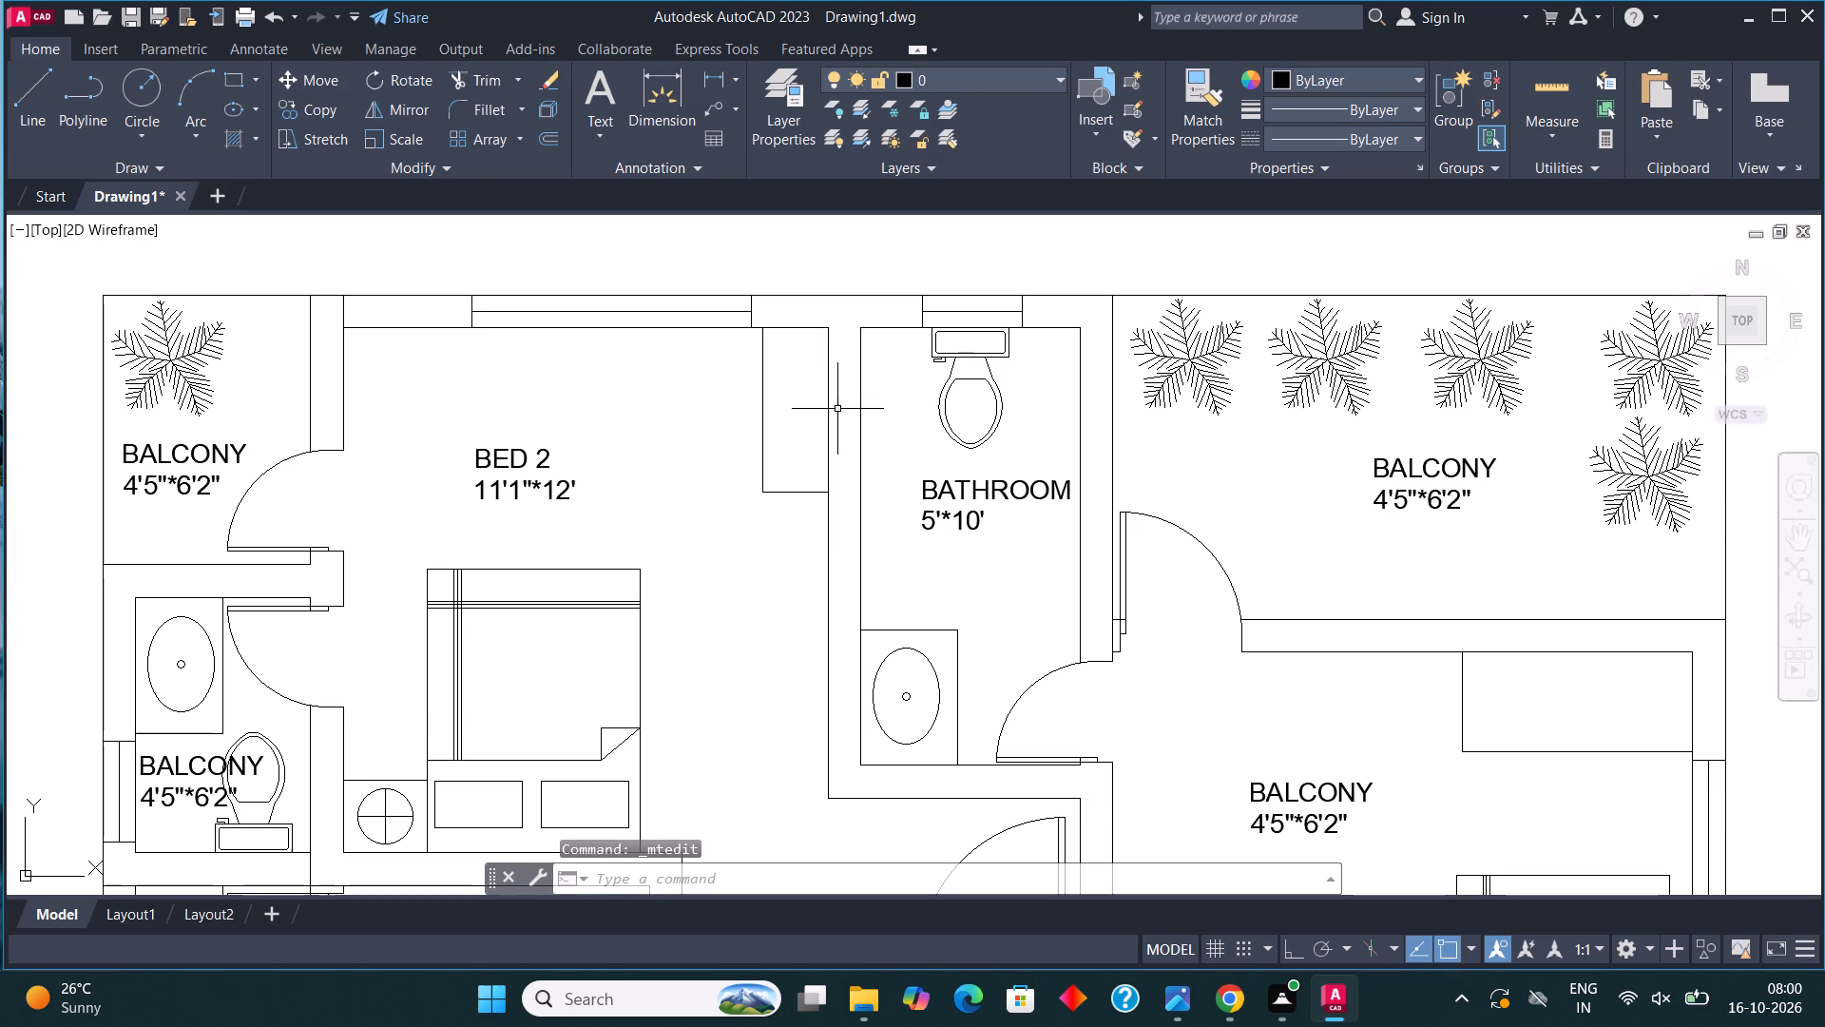
# Change the dimensions line of the northeast balcony's label to 13'3"*7'5".
pyautogui.scroll(-2, 1003, 427)
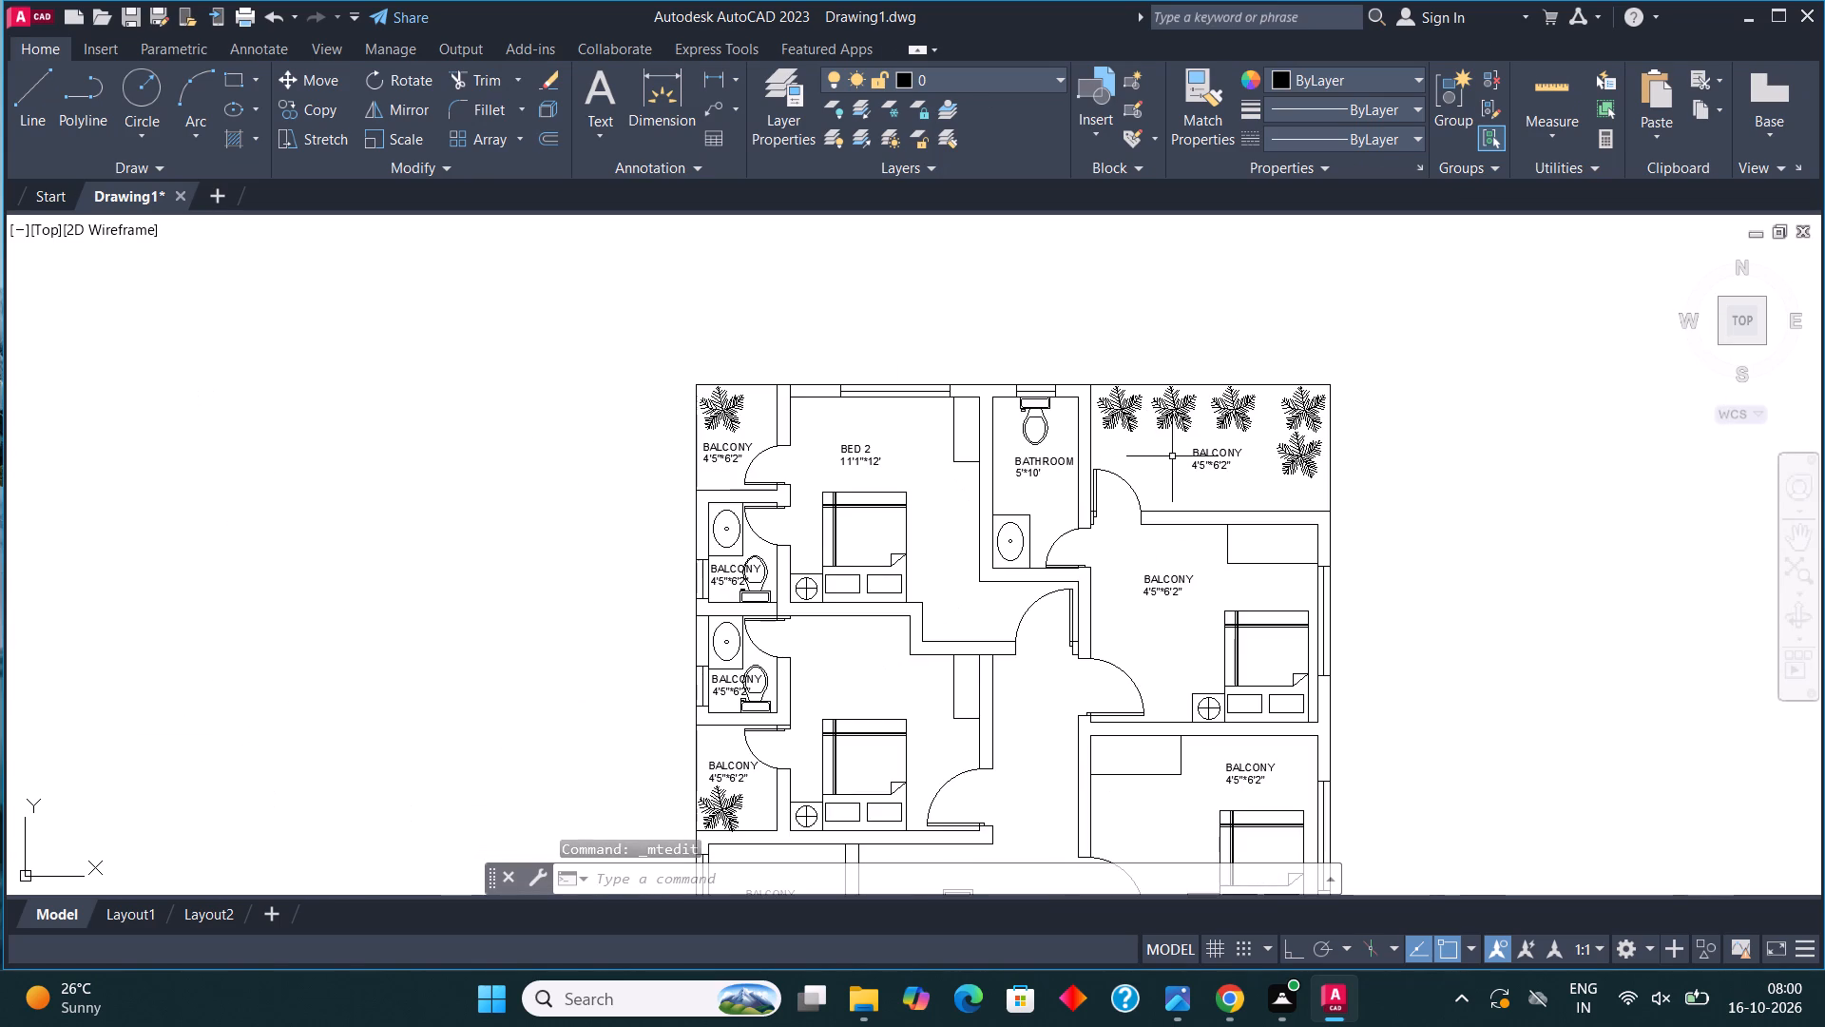
pyautogui.scroll(3, 1204, 445)
pyautogui.click(1193, 484)
pyautogui.rightClick(1190, 484)
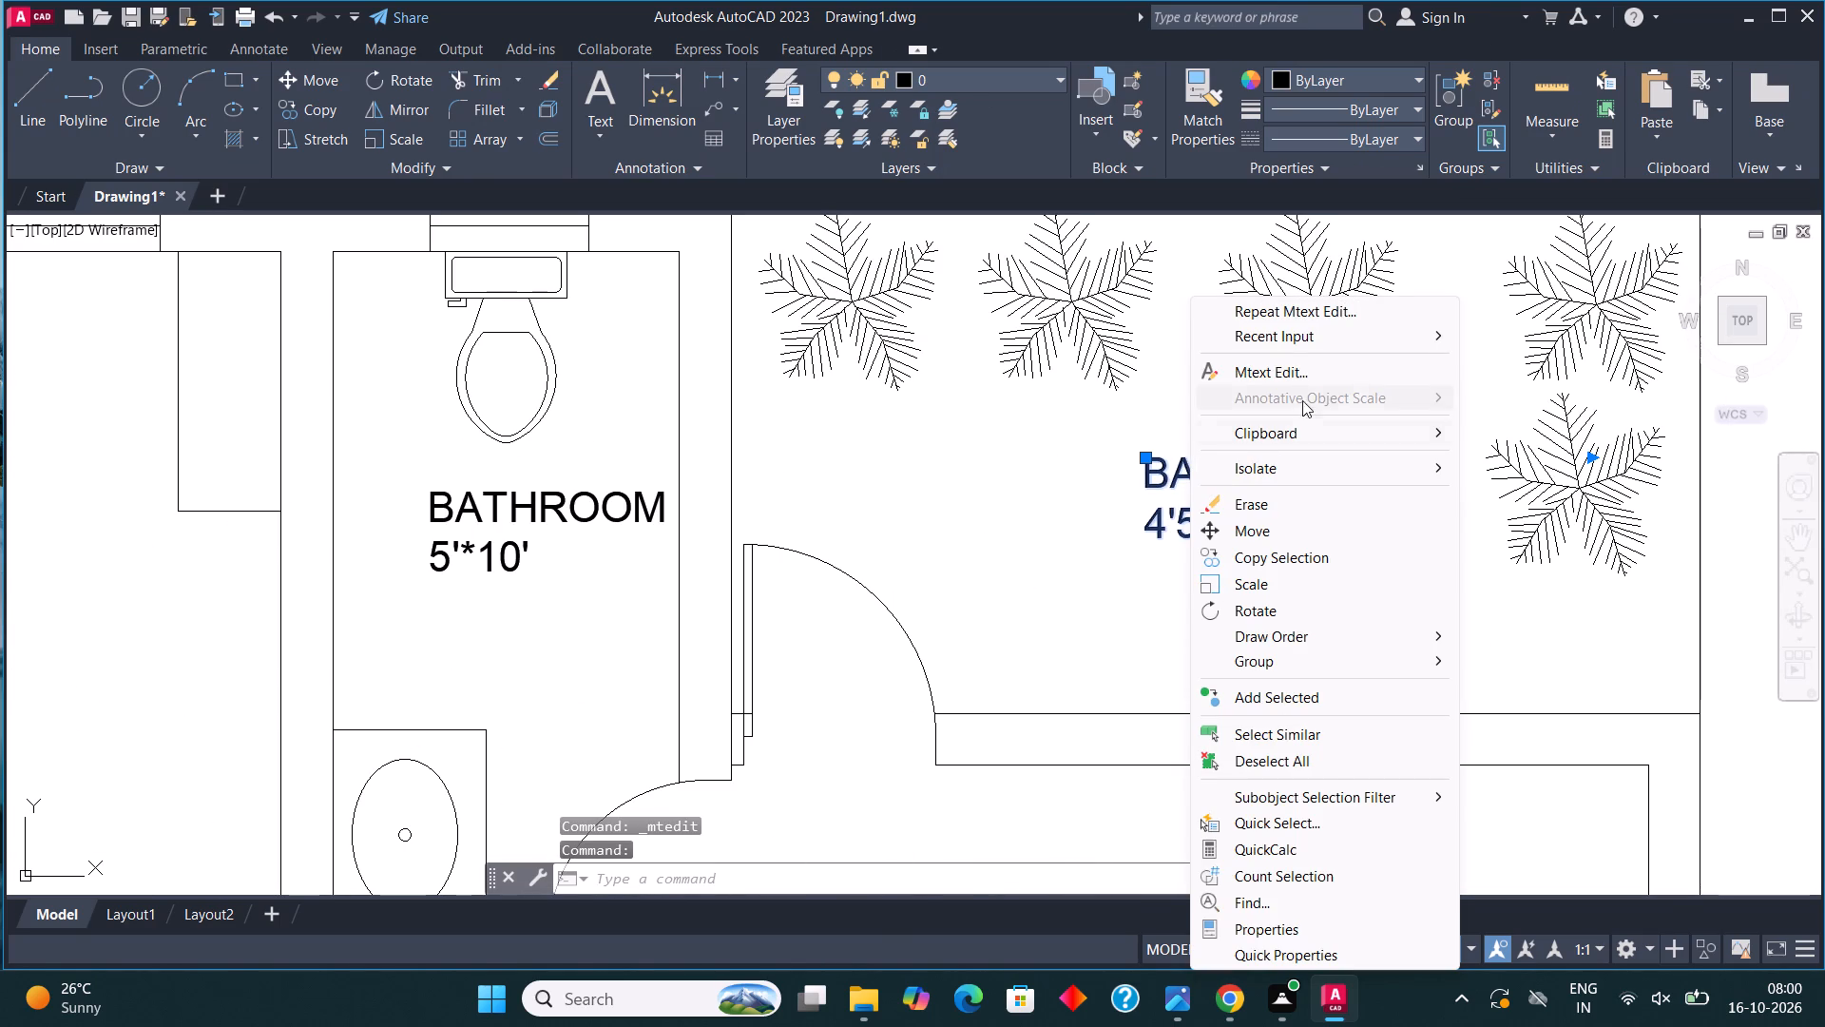
pyautogui.click(1295, 374)
pyautogui.click(1324, 547)
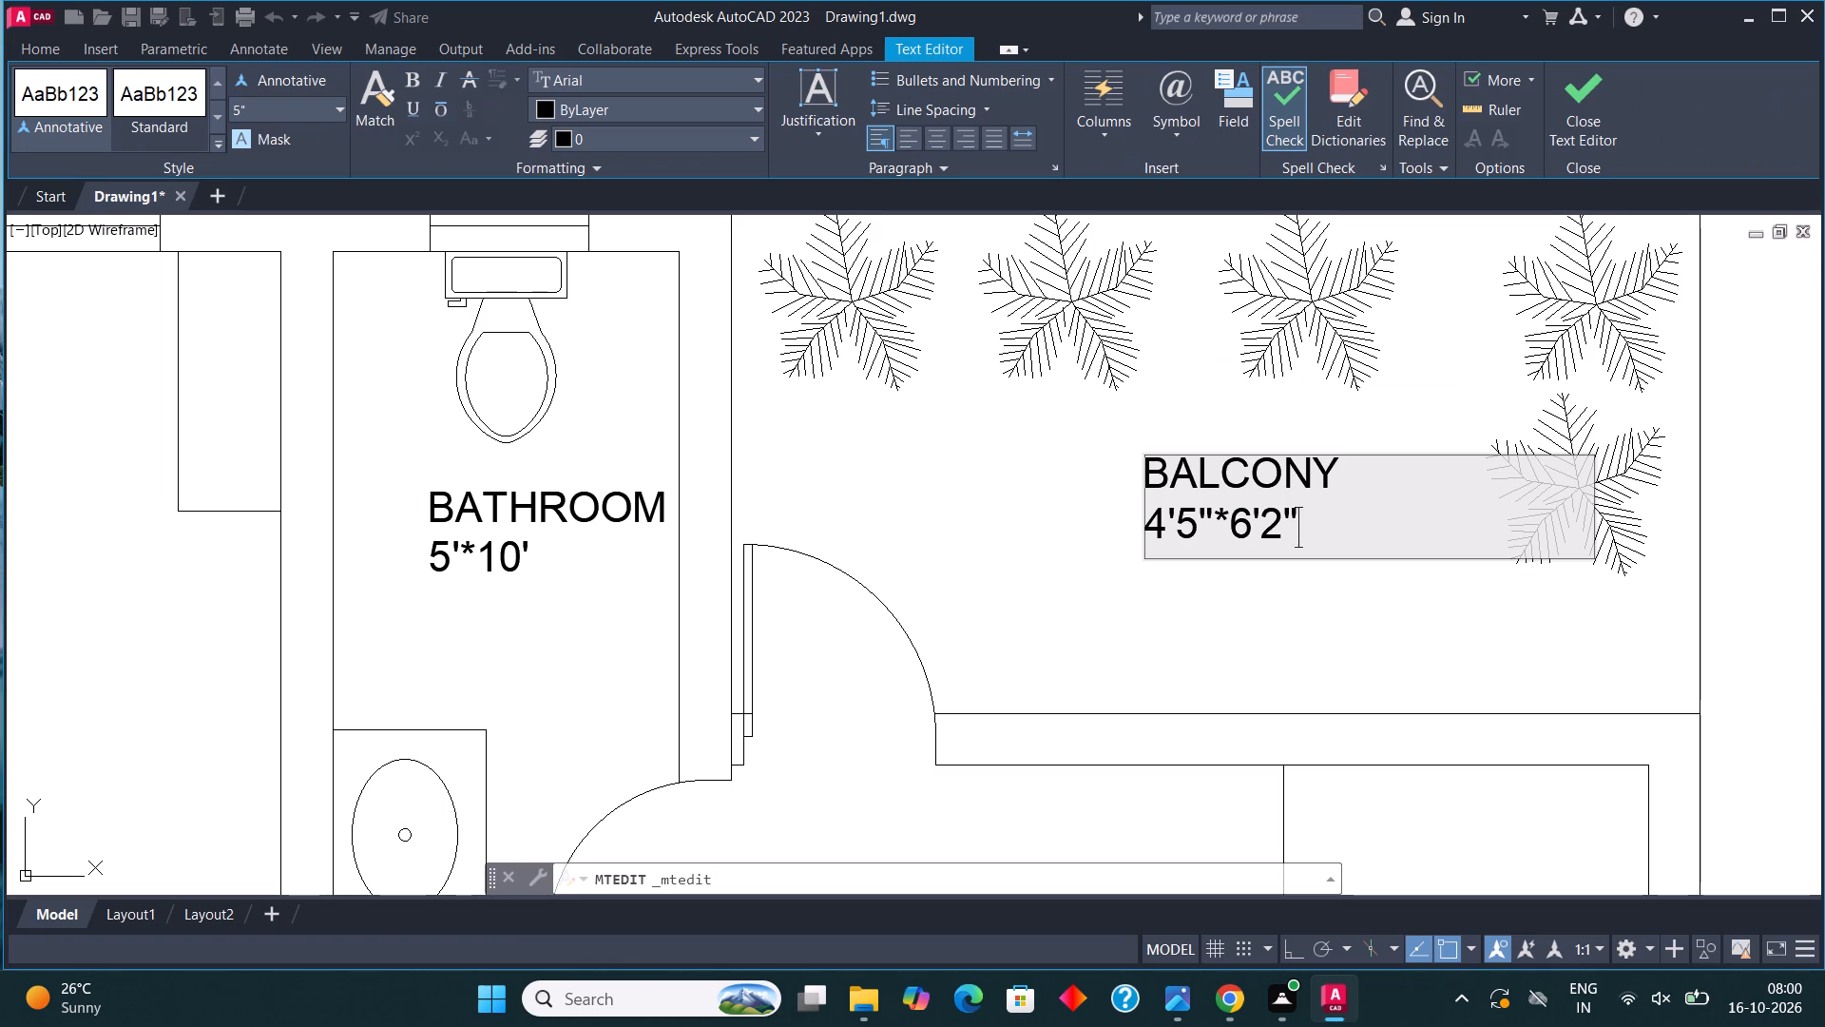
pyautogui.press('BackSpace')
pyautogui.press('BackSpace')
pyautogui.press('BackSpace')
pyautogui.press('BackSpace')
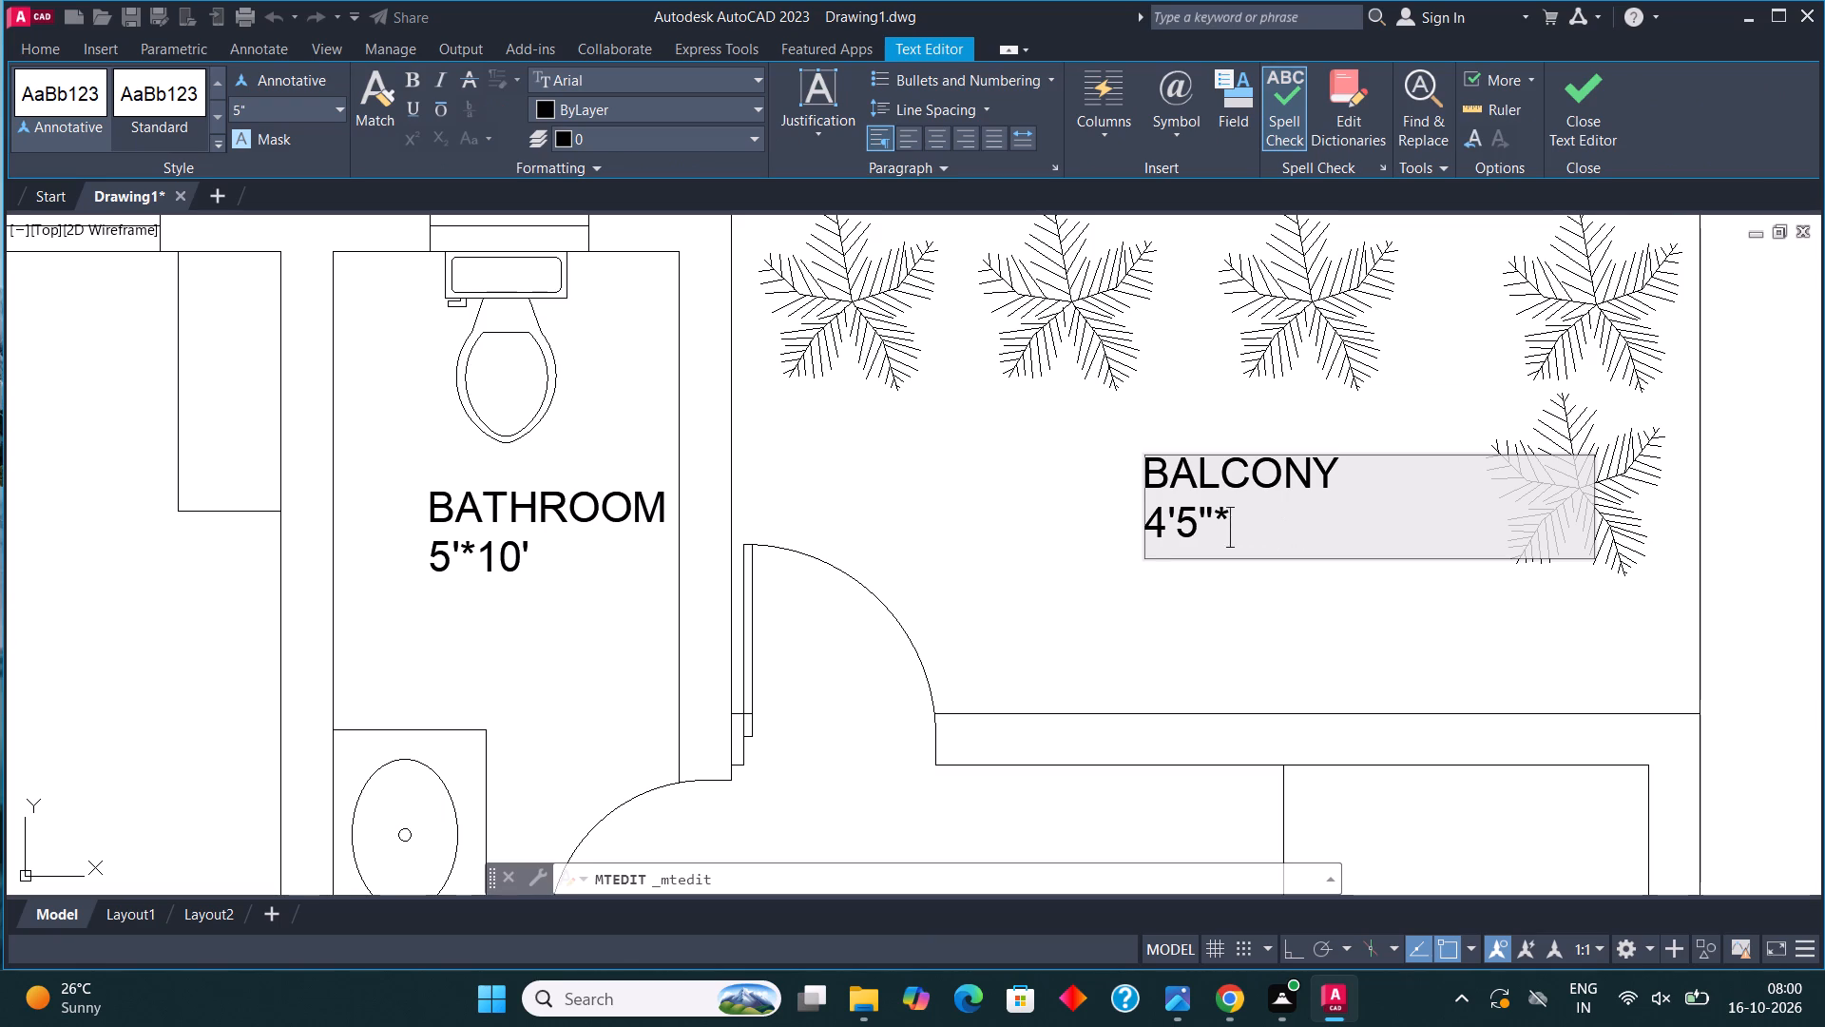
pyautogui.press('BackSpace')
pyautogui.press('BackSpace')
pyautogui.press('BackSpace')
pyautogui.press('BackSpace')
pyautogui.press('BackSpace')
pyautogui.write('13')
pyautogui.write('\'3"*')
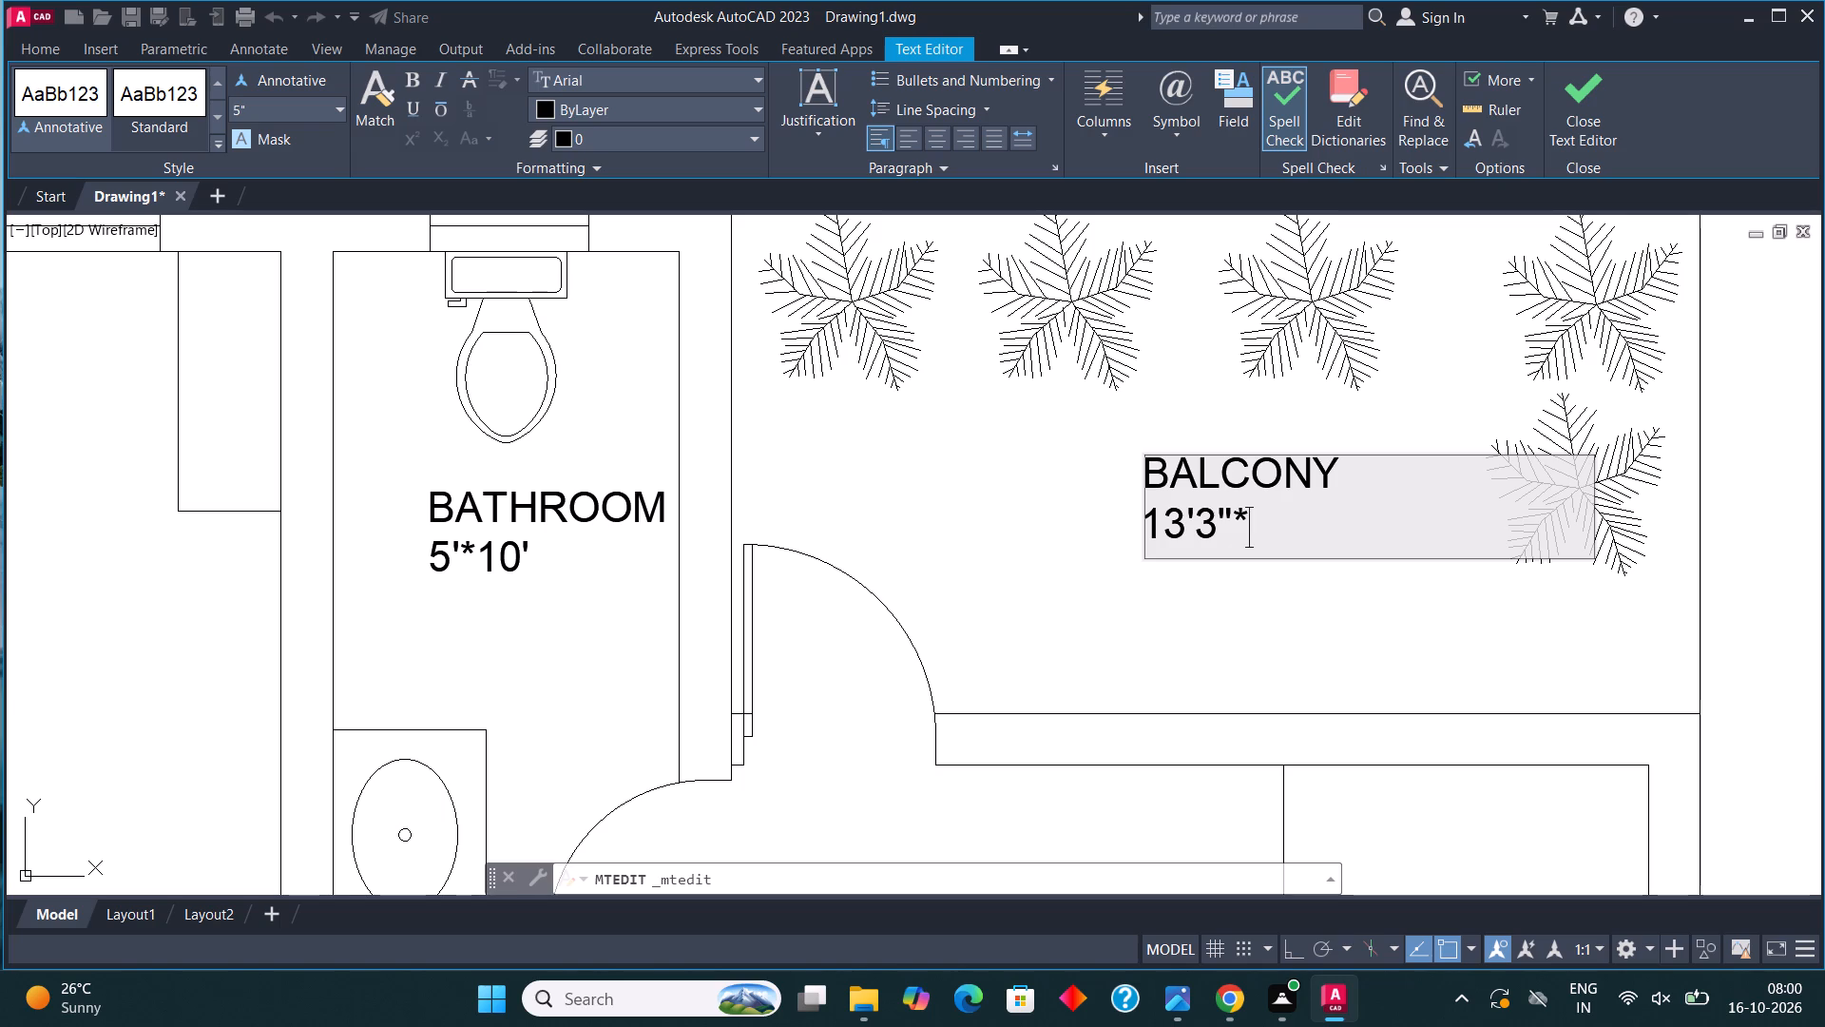
pyautogui.write('7\'5"')
pyautogui.click(1564, 102)
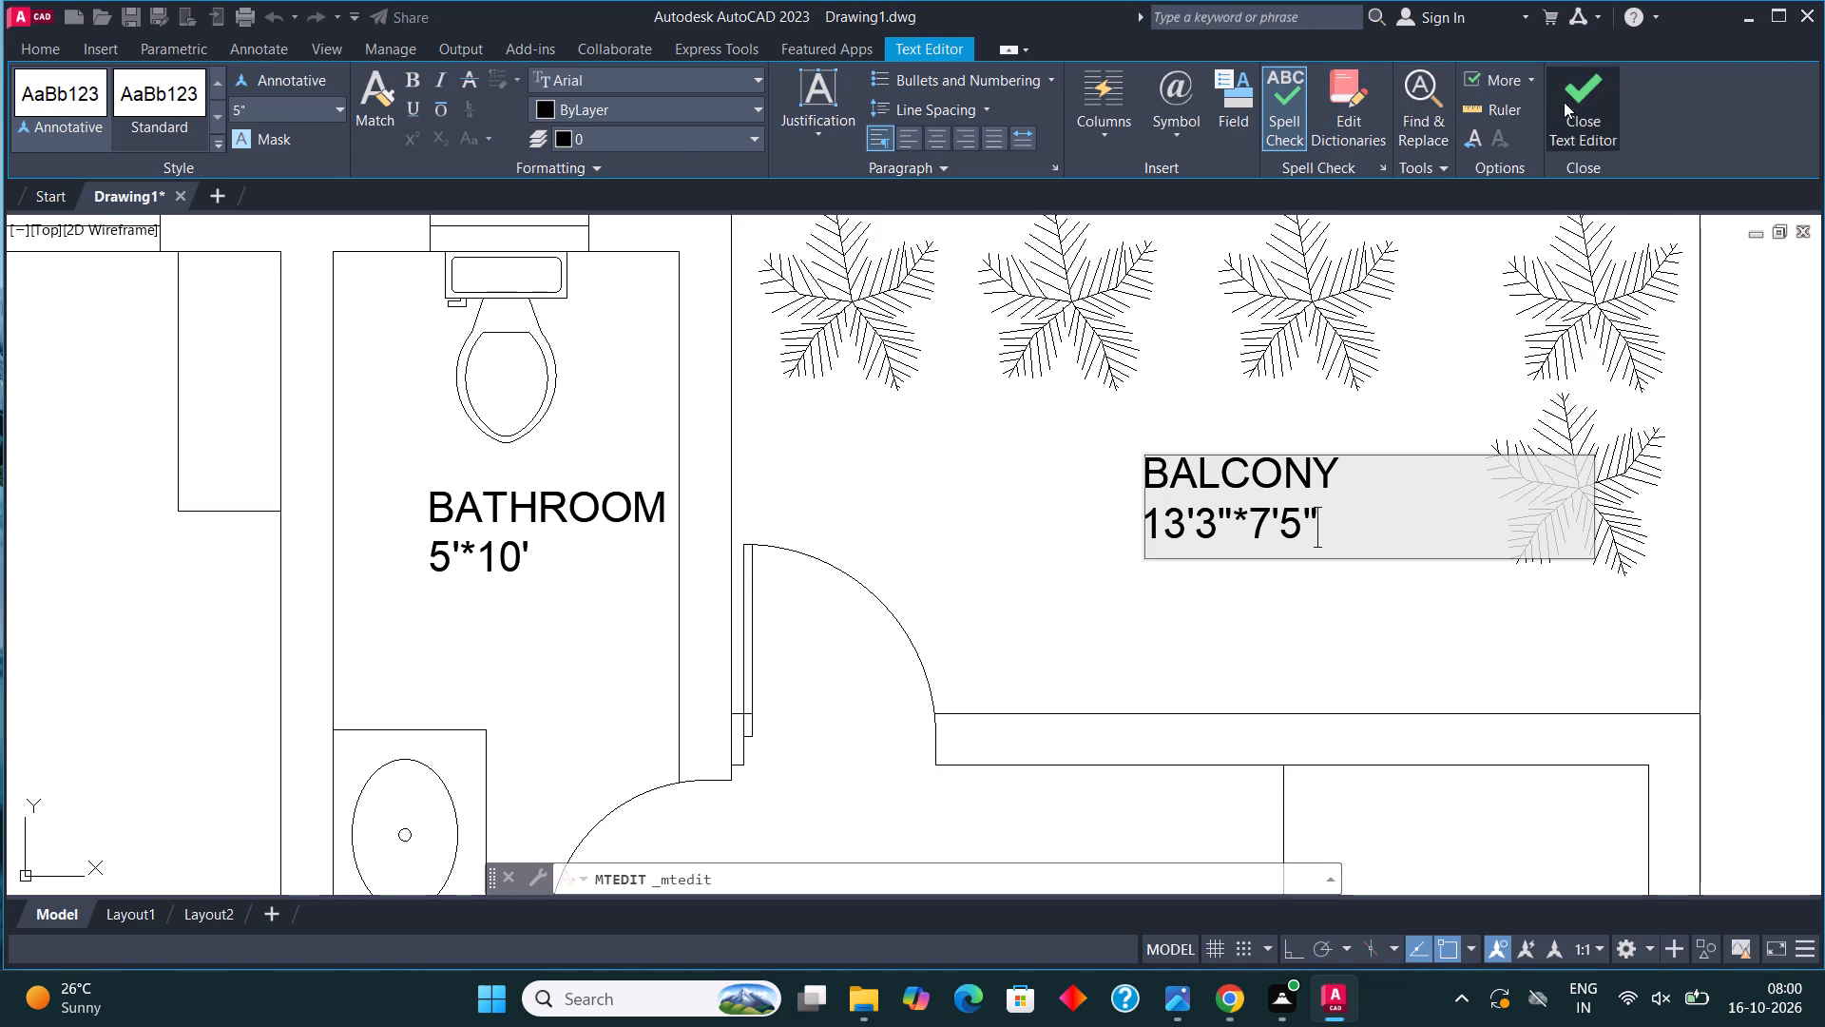
# Replace the label text in the bedroom south of the northeast balcony with MASTER BEDROOM and the dimensions 14'*11'7" below.
pyautogui.scroll(-4, 1200, 388)
pyautogui.scroll(3, 1171, 507)
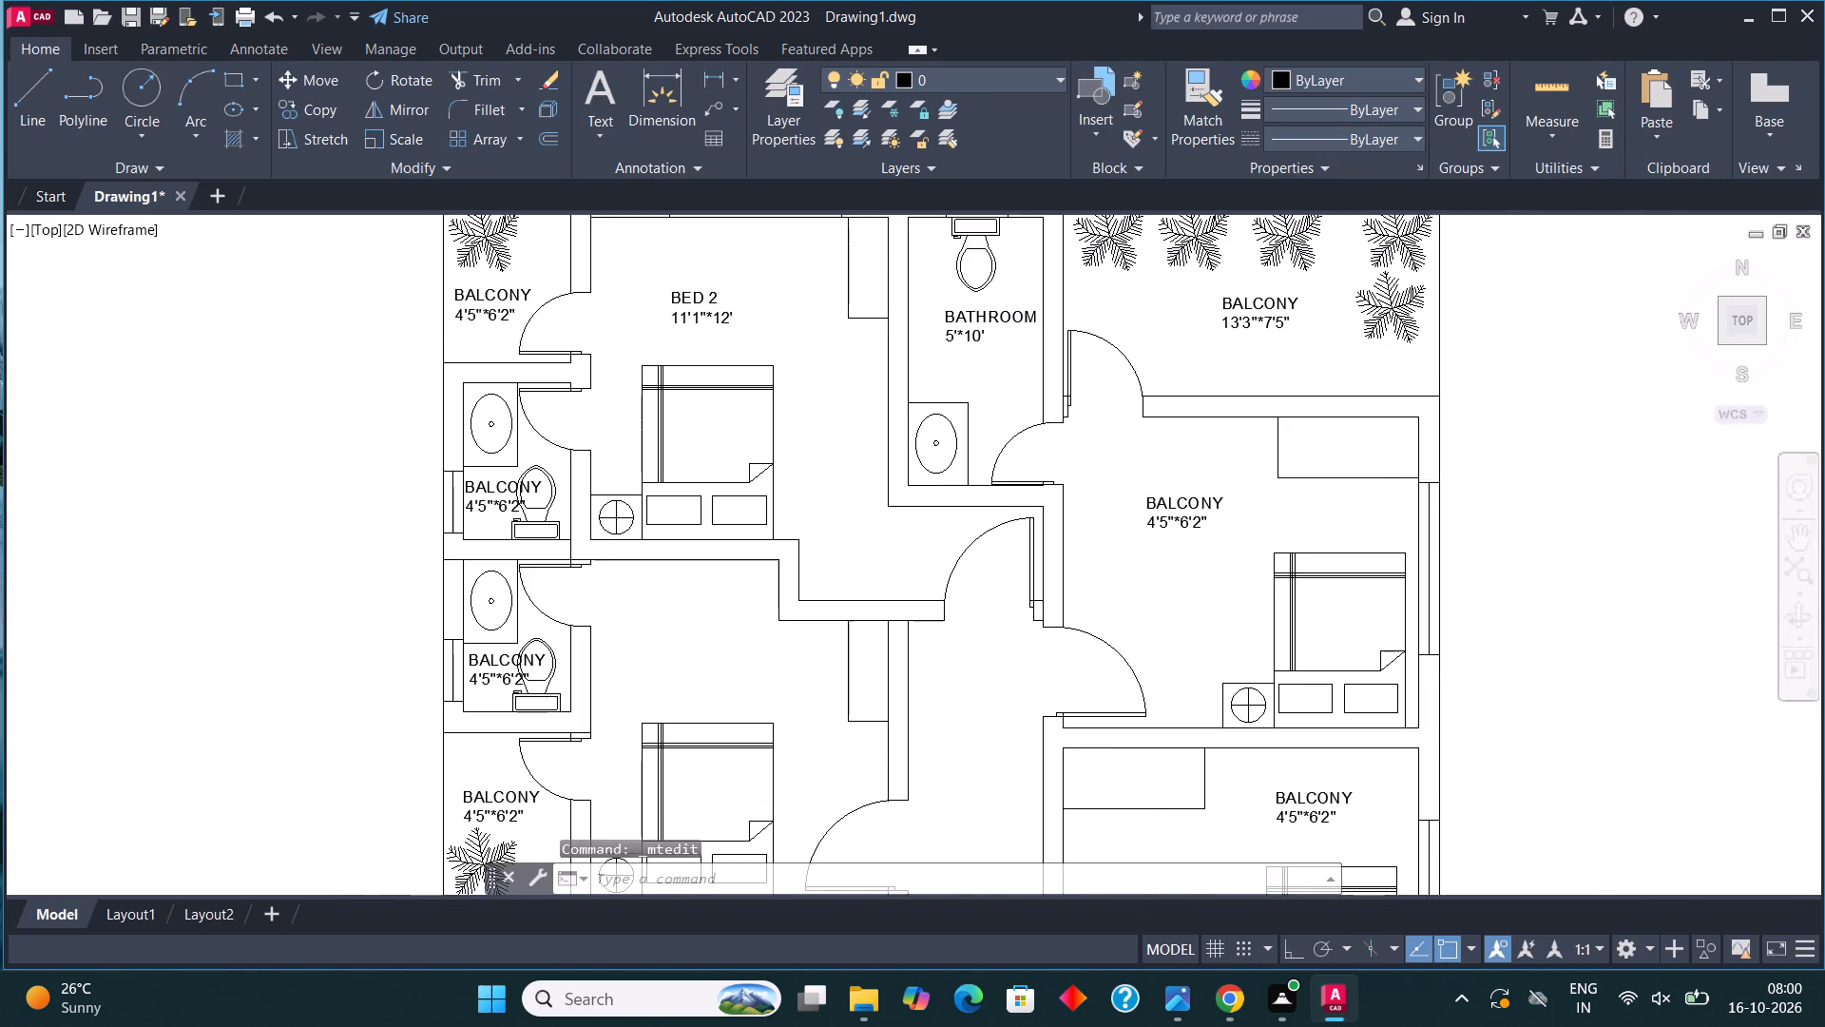
pyautogui.click(1171, 507)
pyautogui.rightClick(1169, 507)
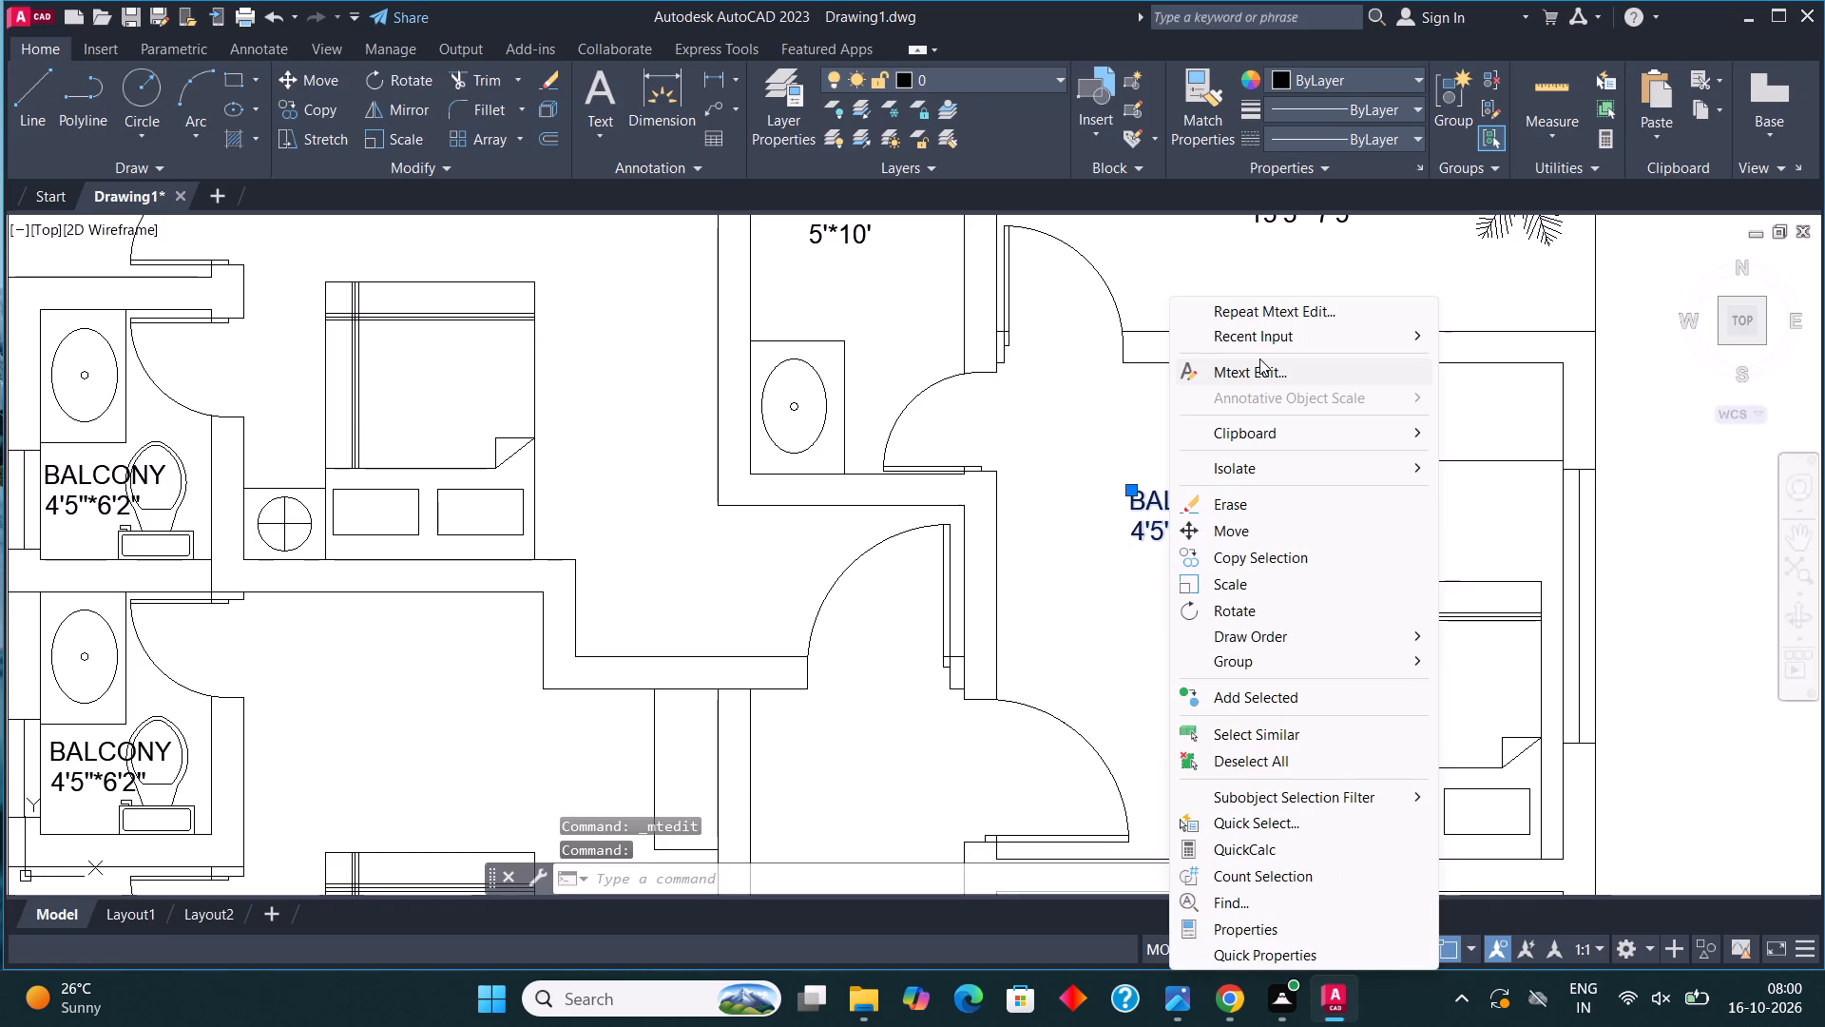
pyautogui.click(1259, 358)
pyautogui.click(1253, 533)
pyautogui.press('BackSpace')
pyautogui.press('BackSpace')
pyautogui.press('BackSpace')
pyautogui.press('BackSpace')
pyautogui.press('BackSpace')
pyautogui.press('BackSpace')
pyautogui.press('BackSpace')
pyautogui.press('BackSpace')
pyautogui.press('BackSpace')
pyautogui.press('BackSpace')
pyautogui.press('BackSpace')
pyautogui.press('BackSpace')
pyautogui.press('BackSpace')
pyautogui.press('BackSpace')
pyautogui.press('BackSpace')
pyautogui.press('BackSpace')
pyautogui.press('BackSpace')
pyautogui.press('BackSpace')
pyautogui.press('BackSpace')
pyautogui.press('BackSpace')
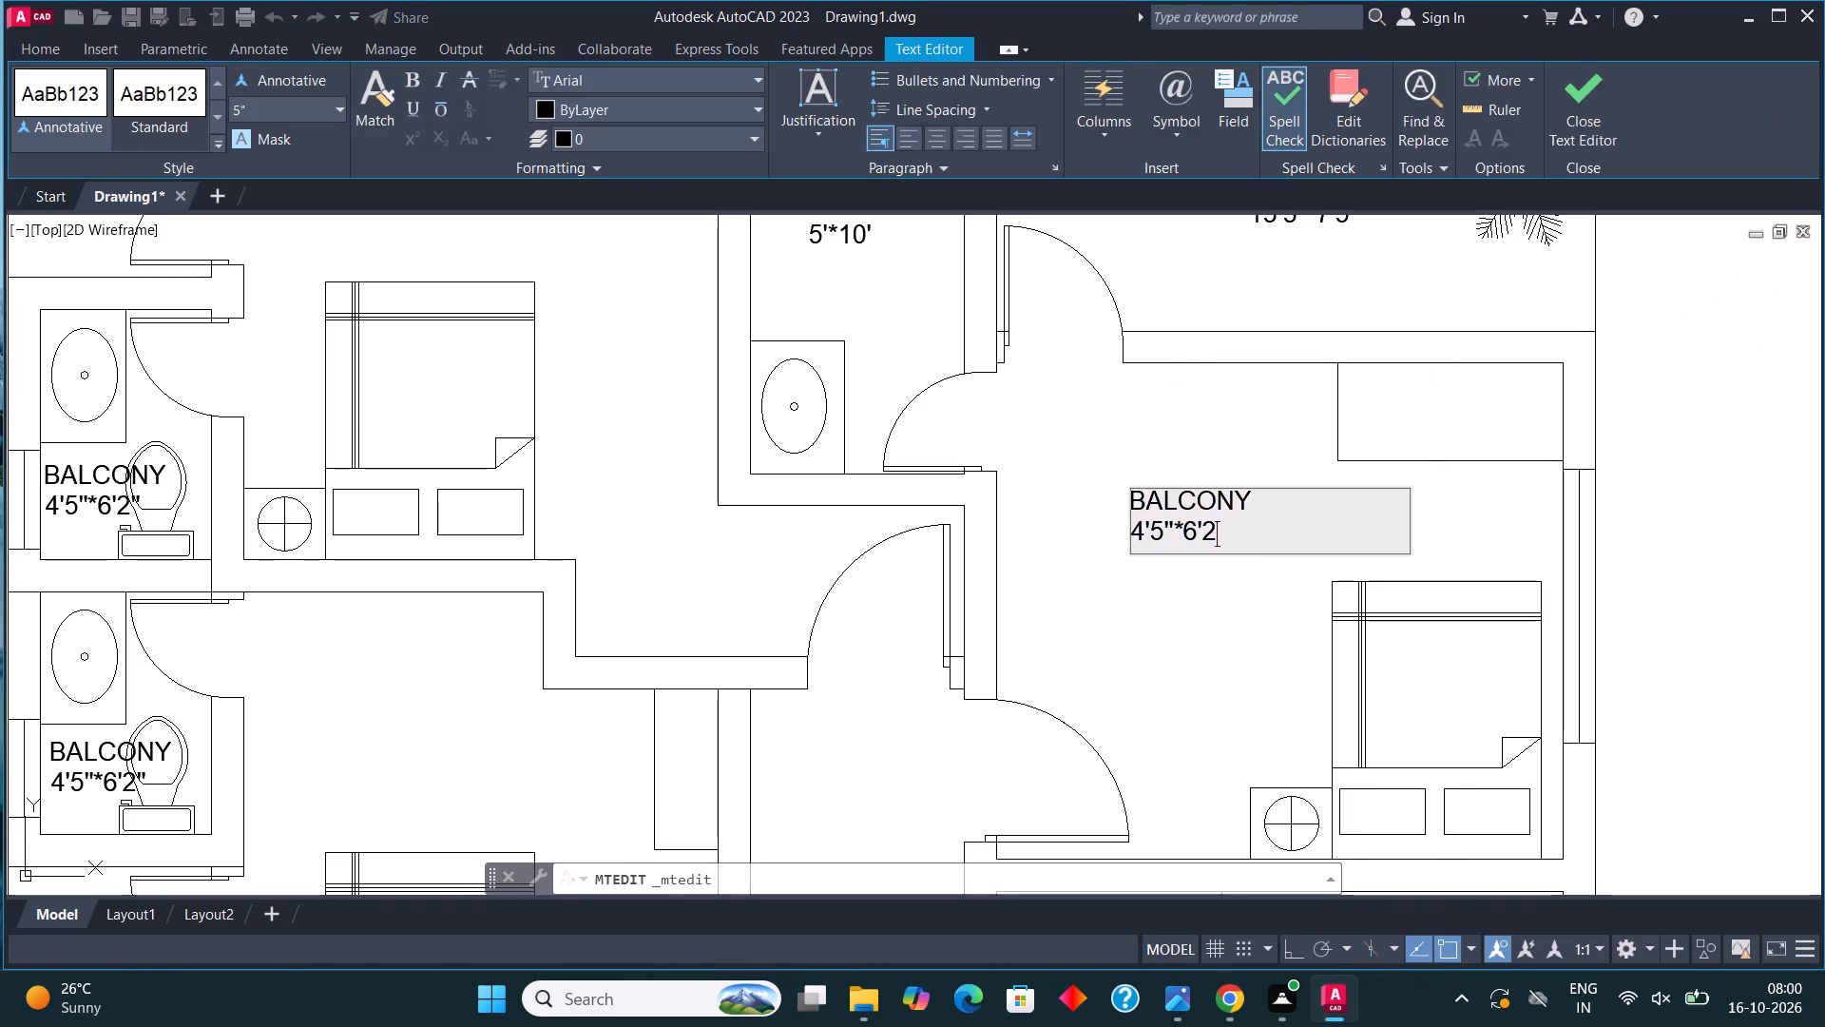
pyautogui.write('MASTER')
pyautogui.press('space')
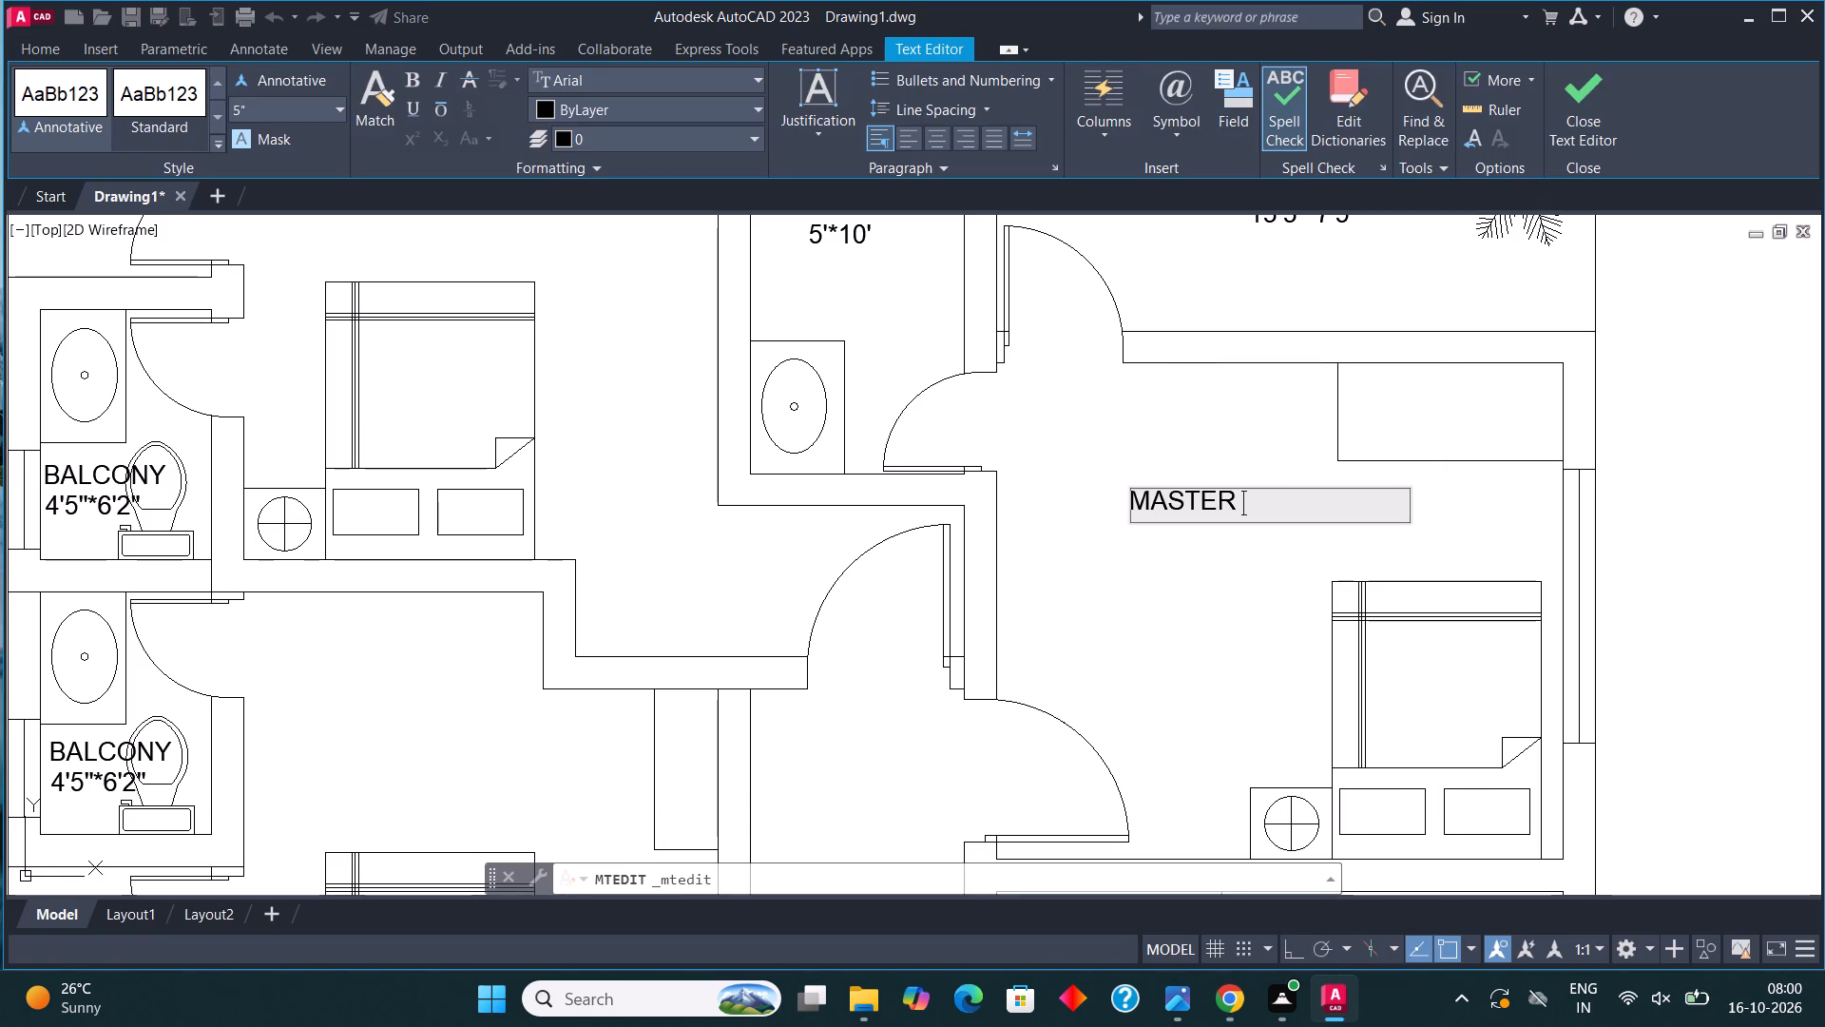
pyautogui.write('BEDRO')
pyautogui.write('OM')
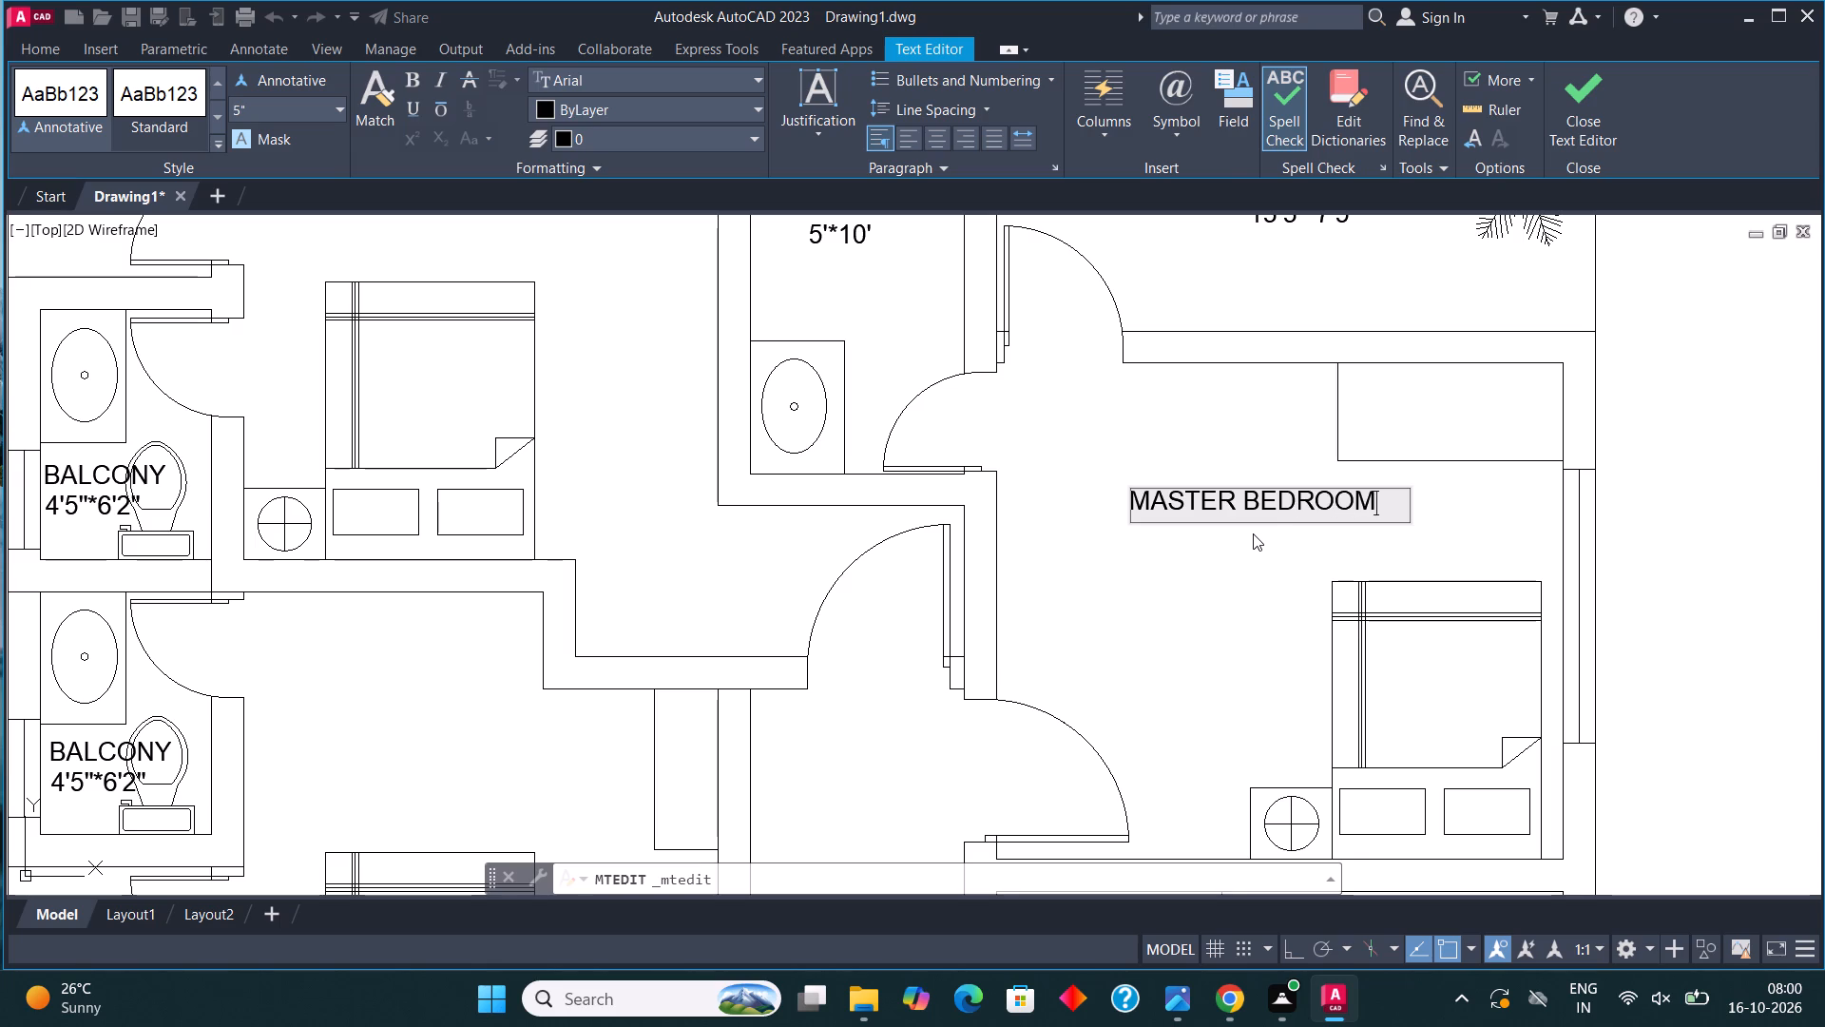
pyautogui.press('Return')
pyautogui.write("14'")
pyautogui.press('*')
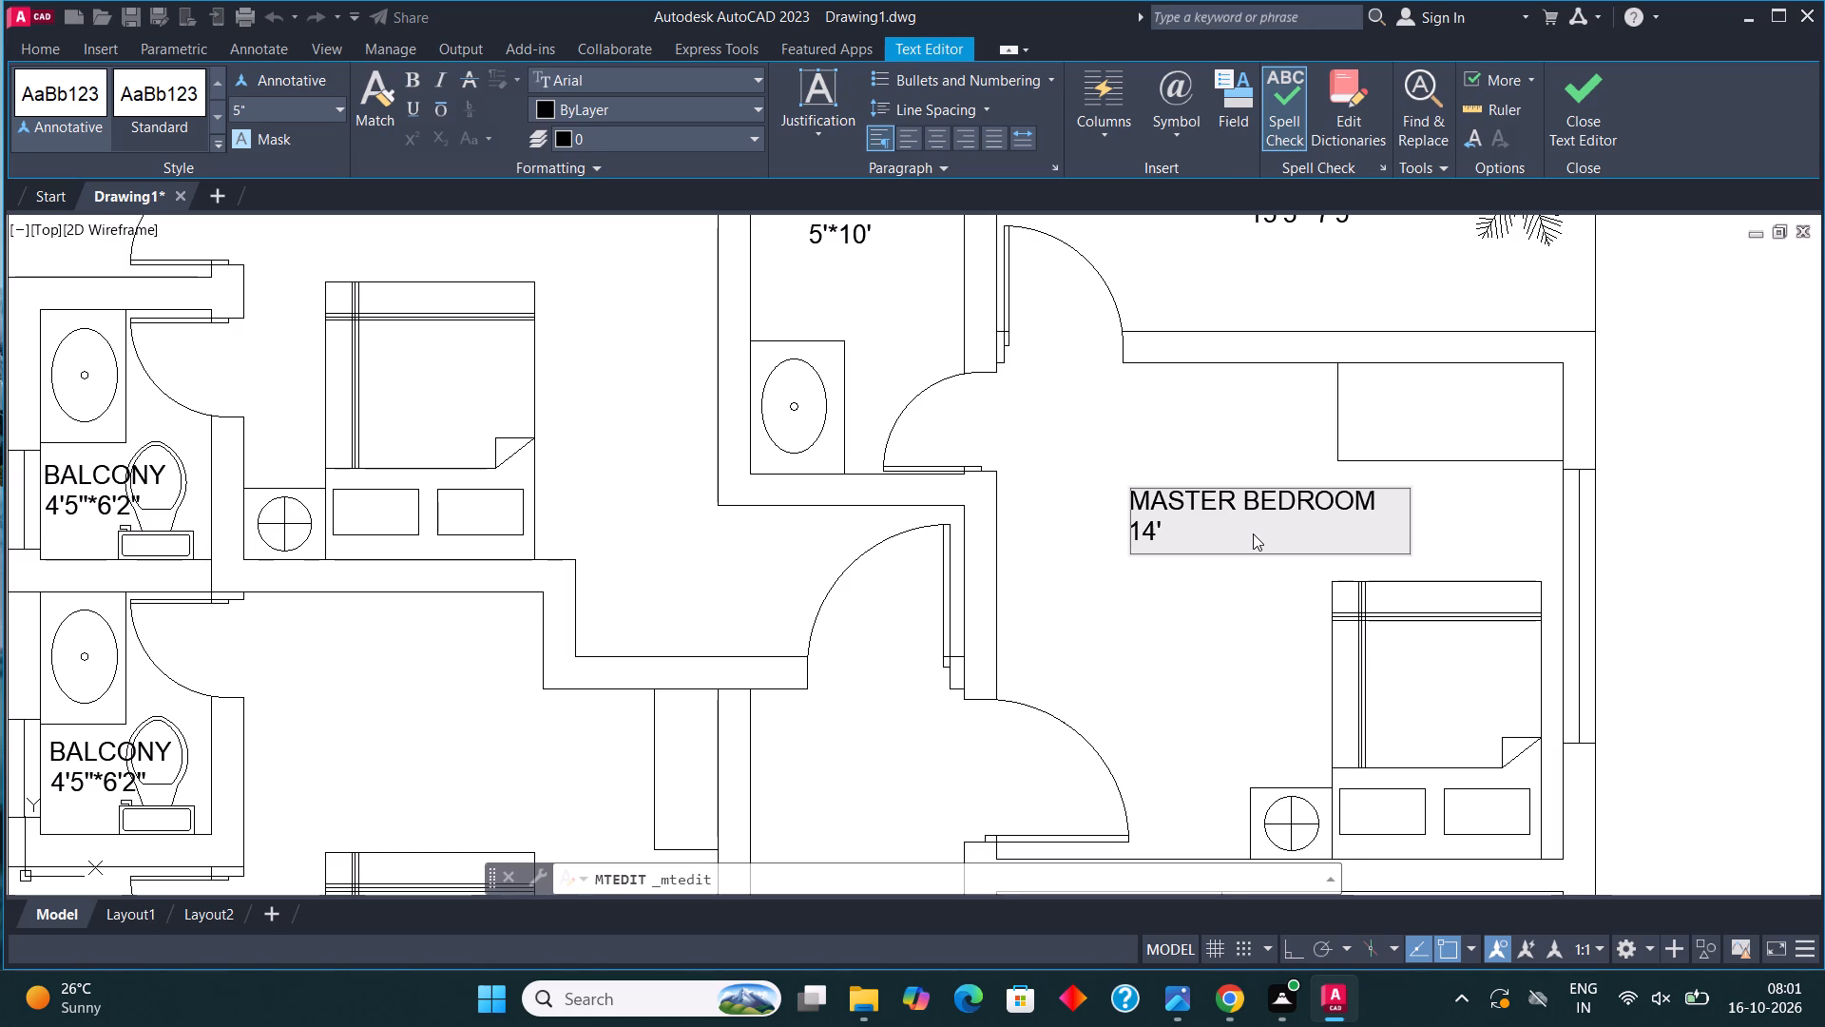
pyautogui.write('11\'7"')
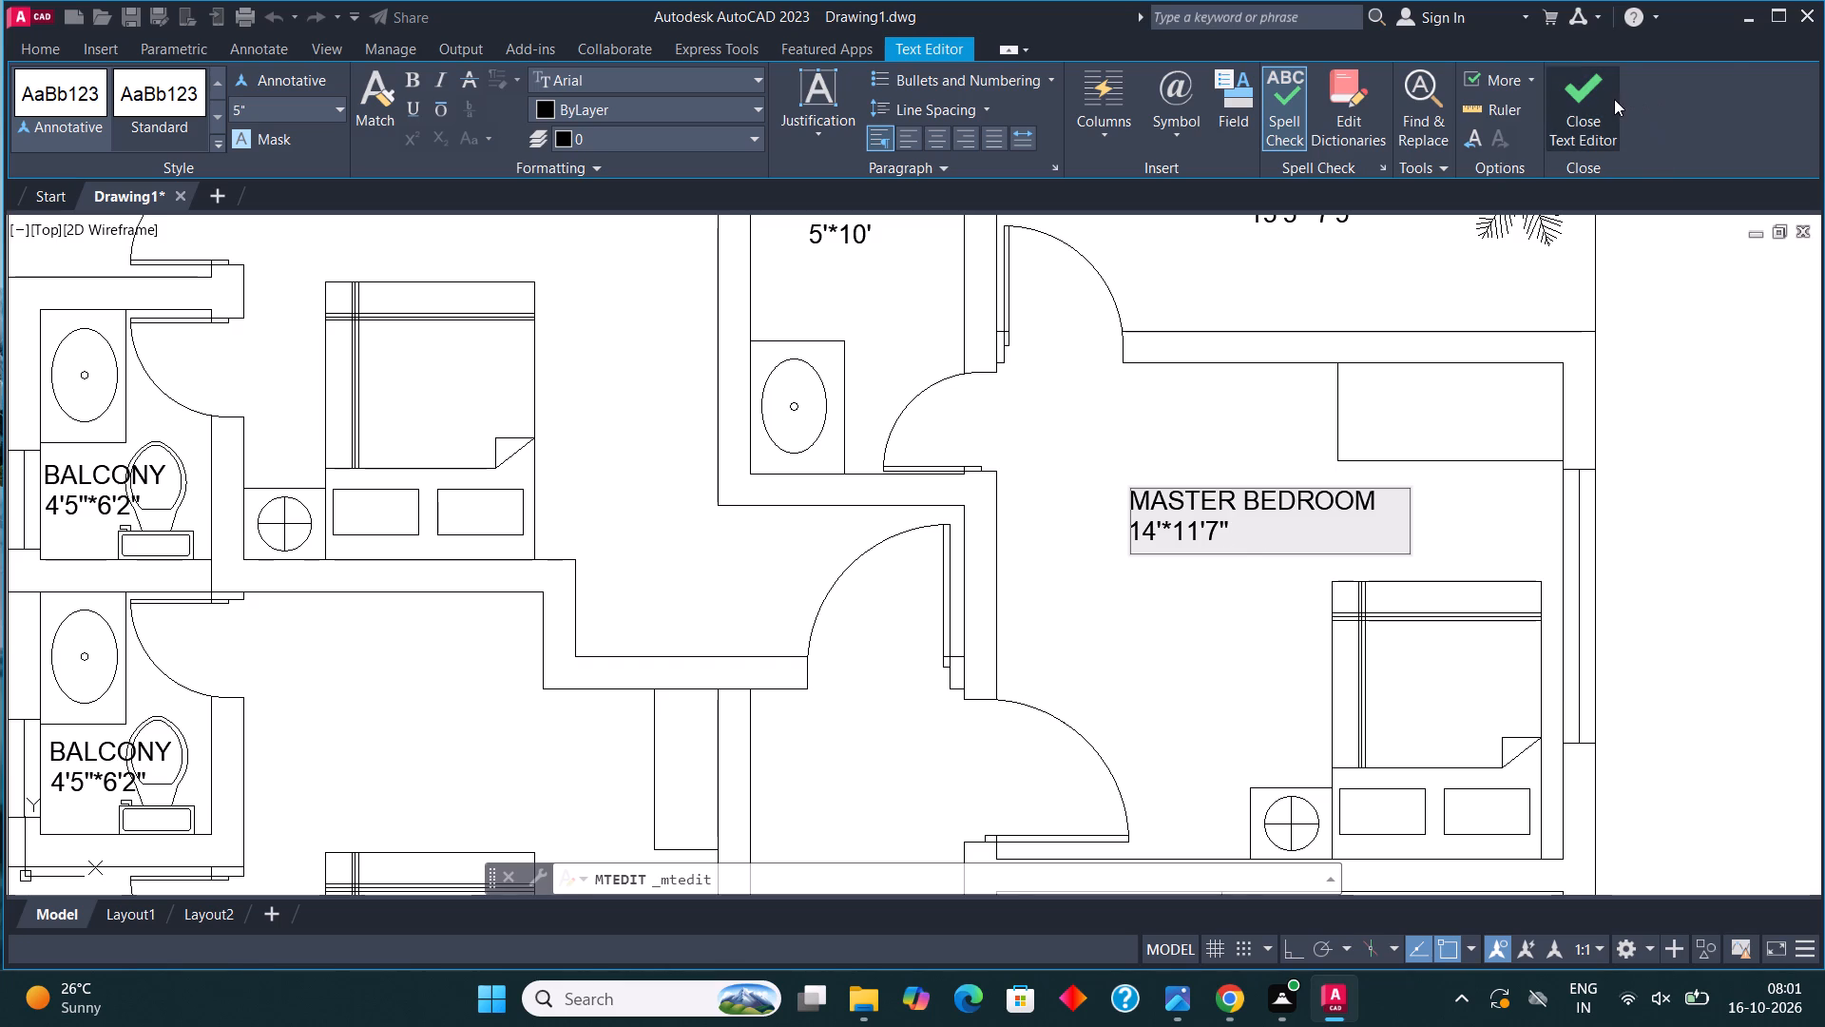
pyautogui.click(1606, 96)
# Replace the label text in the bedroom north of the kitchen with GUEST BEDROOM and the dimensions 14'*10'11" on a second line.
pyautogui.scroll(-1, 921, 520)
pyautogui.moveTo(1029, 531); pyautogui.dragTo(1059, 514, button='middle')
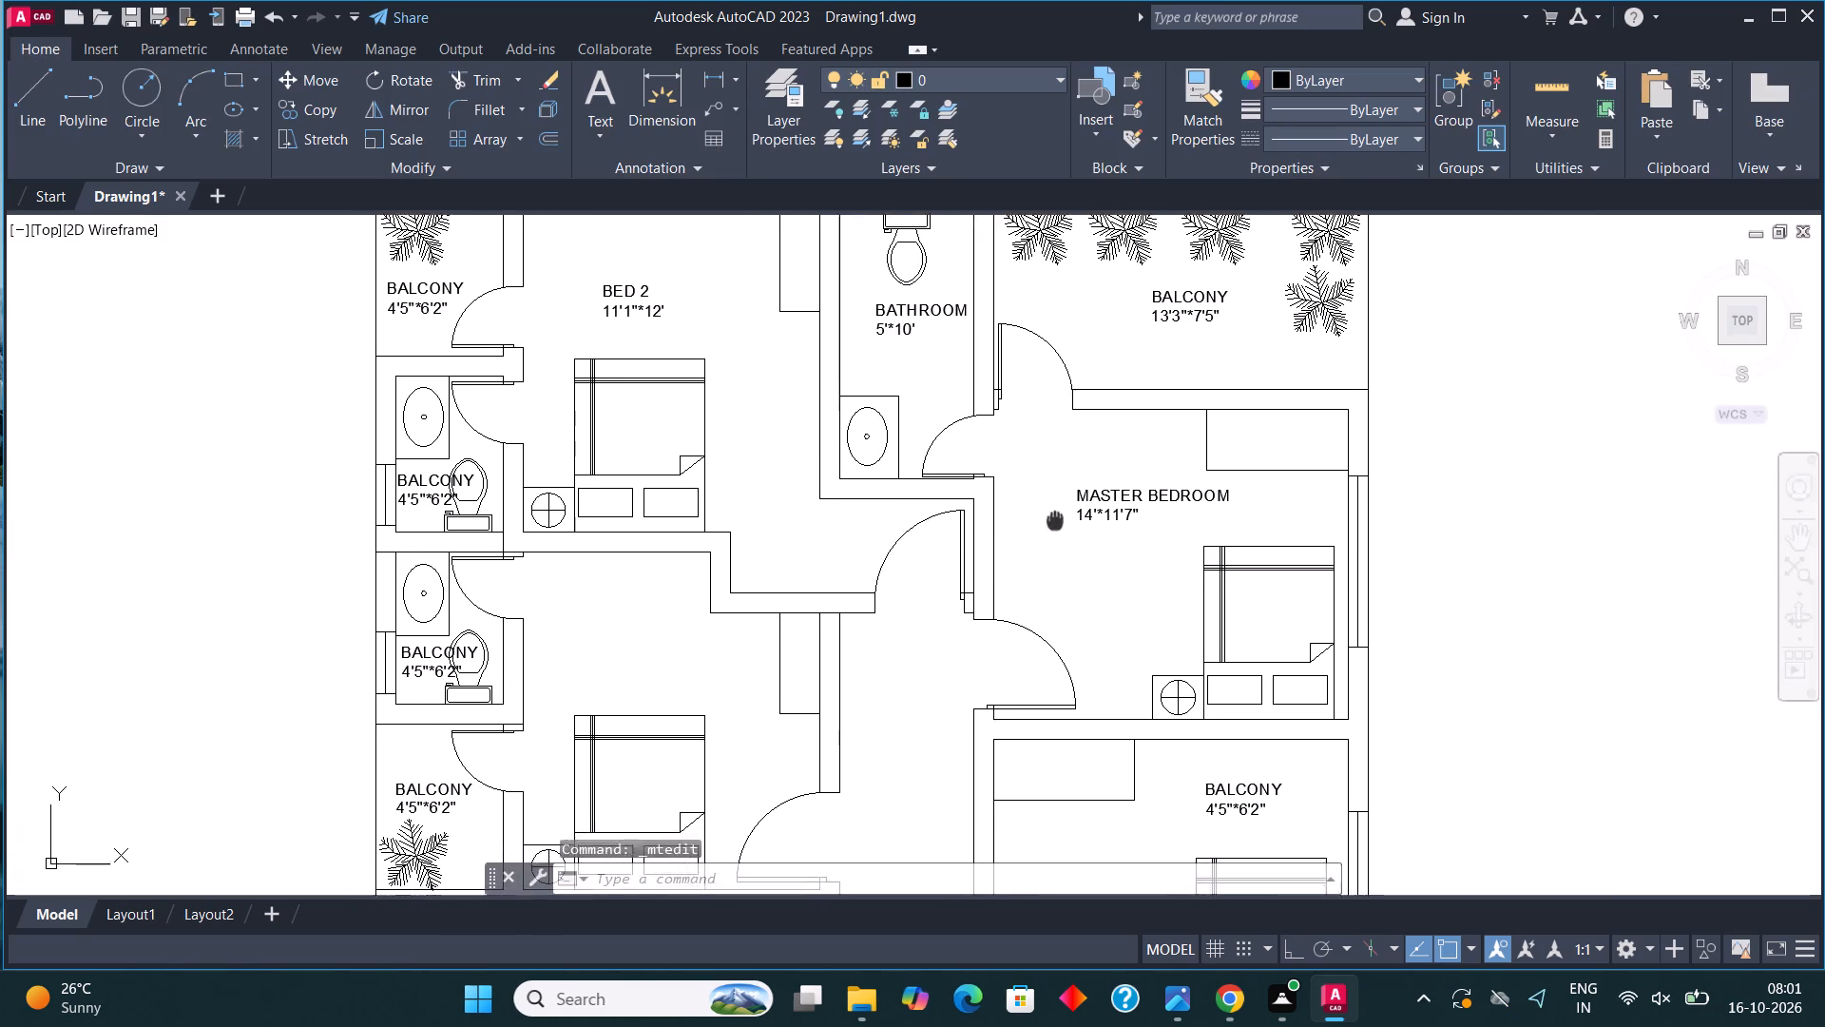
pyautogui.moveTo(1059, 514); pyautogui.dragTo(1161, 426, button='middle')
pyautogui.moveTo(1411, 706); pyautogui.dragTo(1238, 478, button='middle')
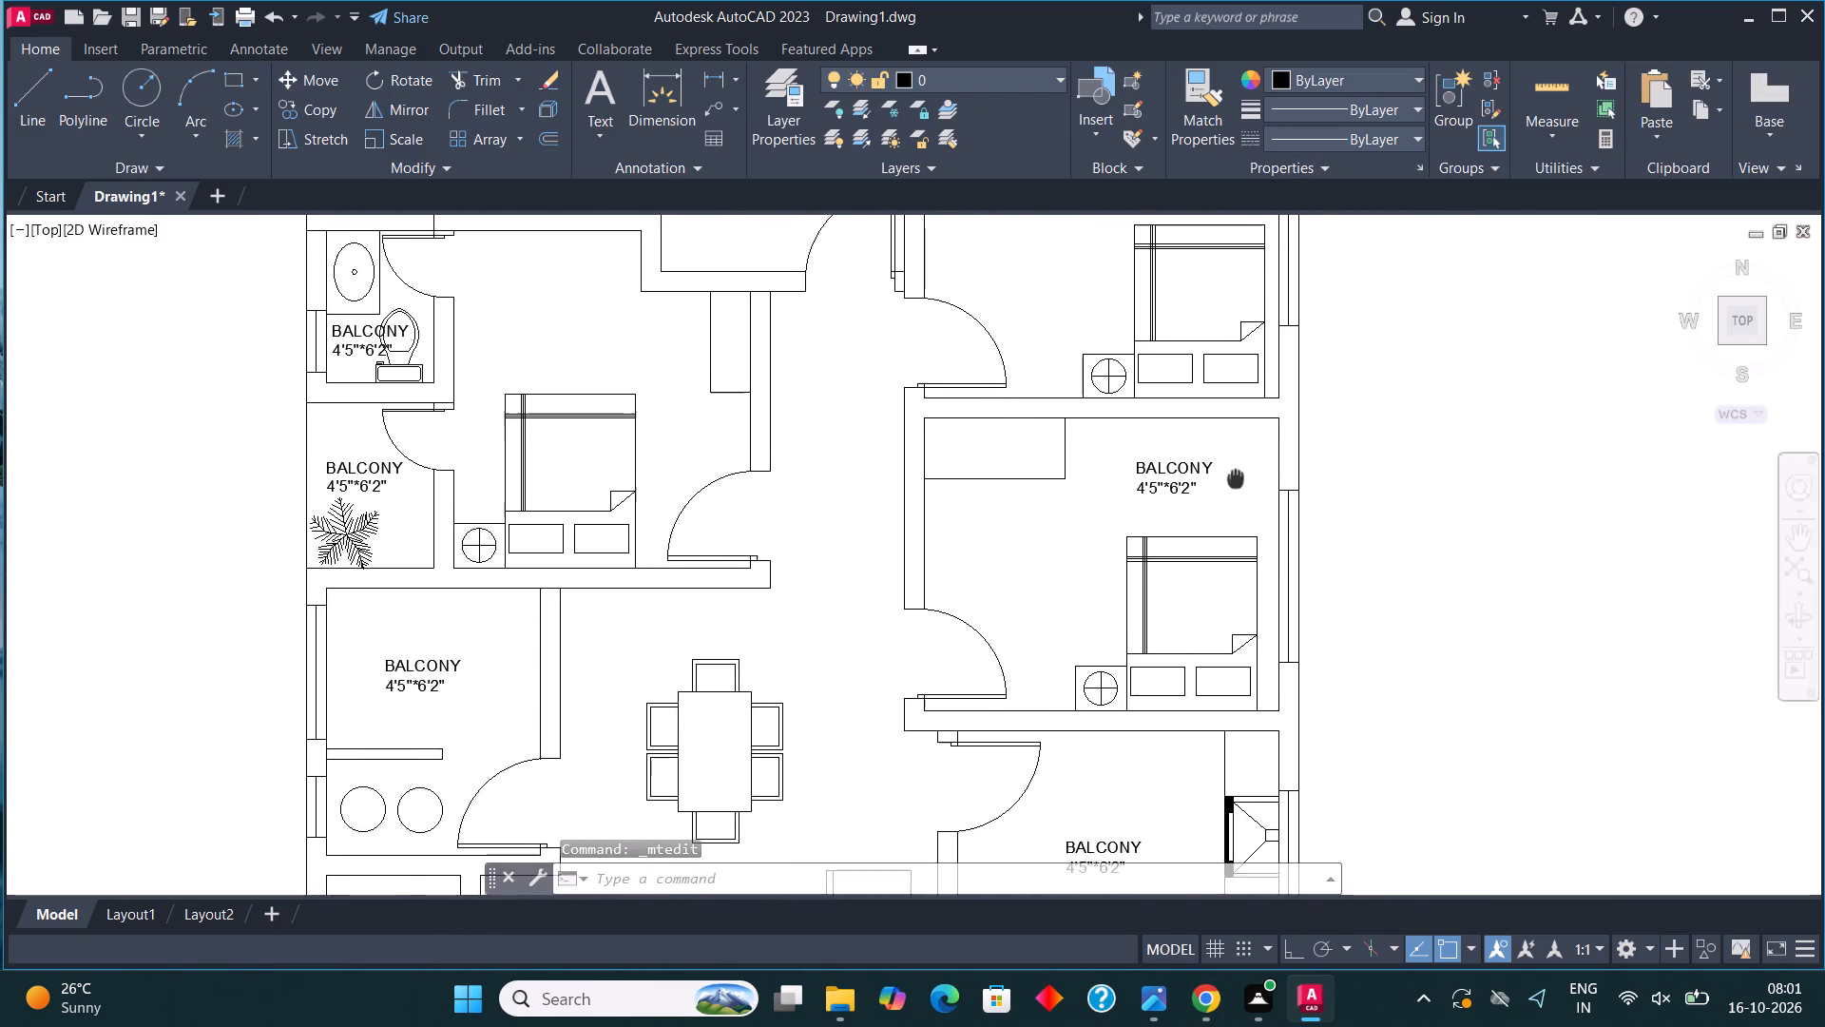
pyautogui.moveTo(1238, 478); pyautogui.dragTo(1223, 496, button='middle')
pyautogui.scroll(2, 1178, 497)
pyautogui.click(1146, 463)
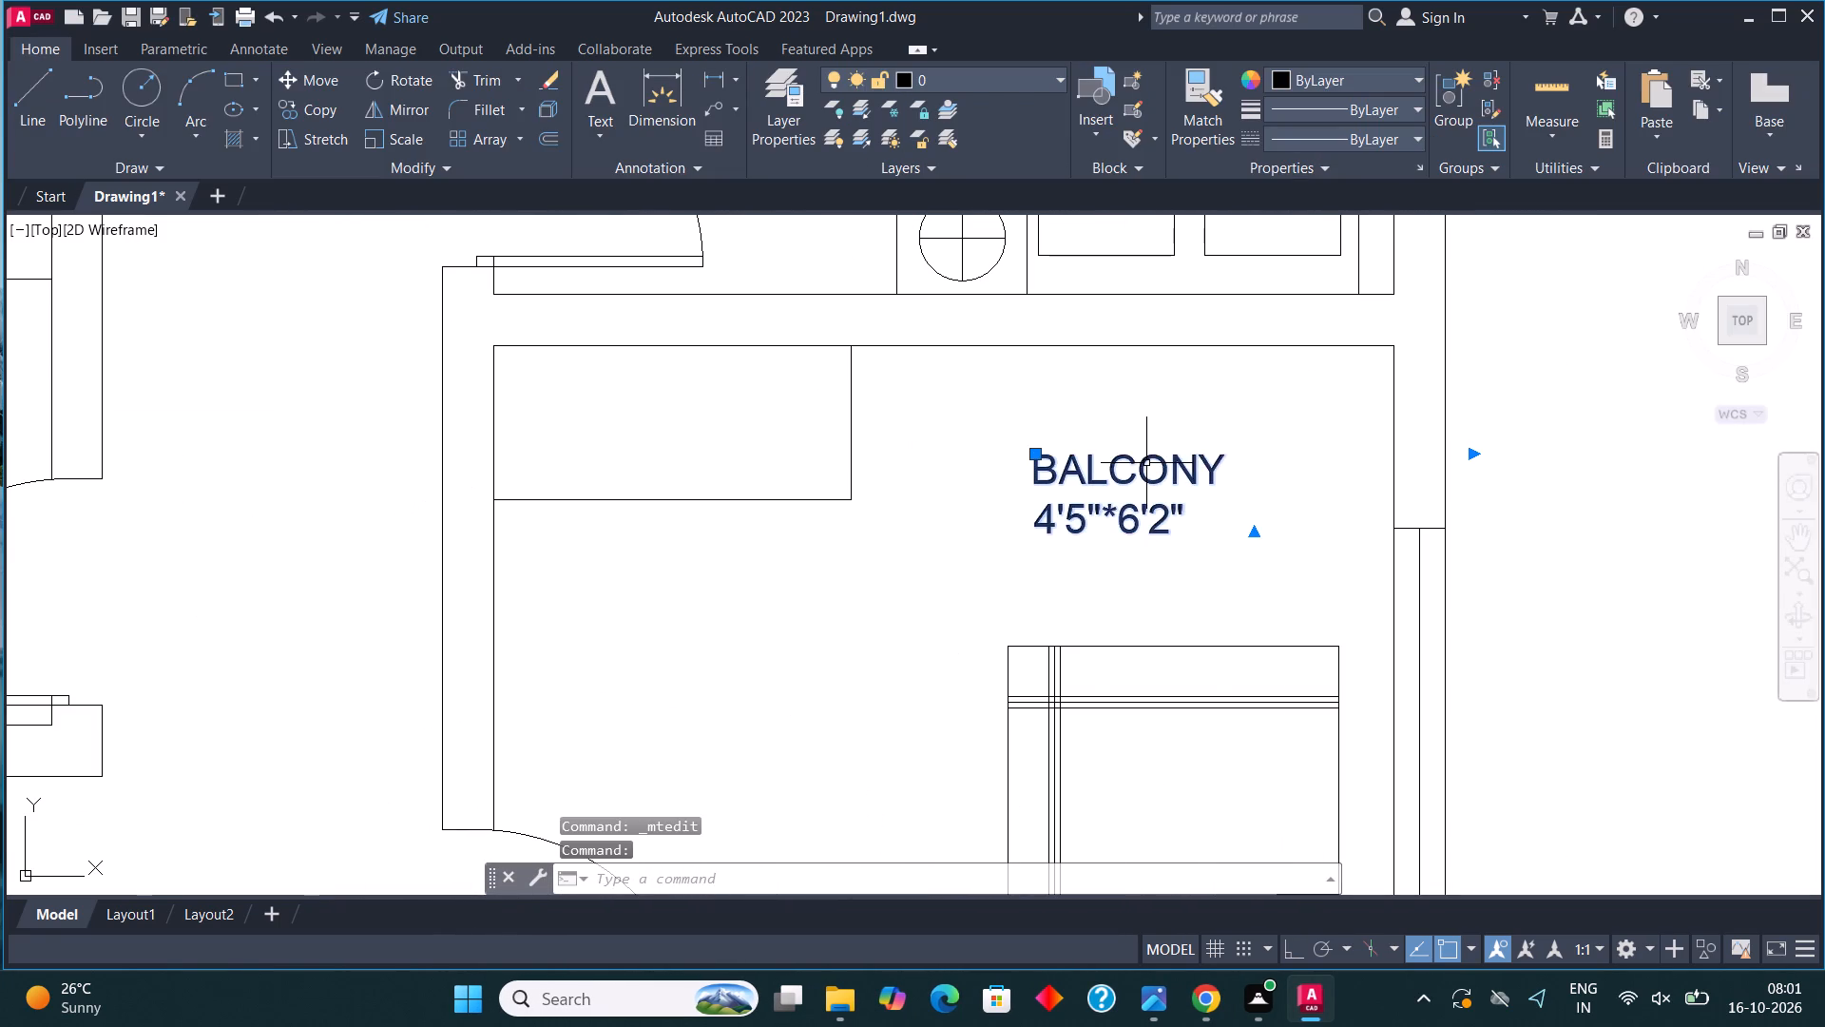
pyautogui.rightClick(1146, 463)
pyautogui.click(1229, 373)
pyautogui.click(1200, 536)
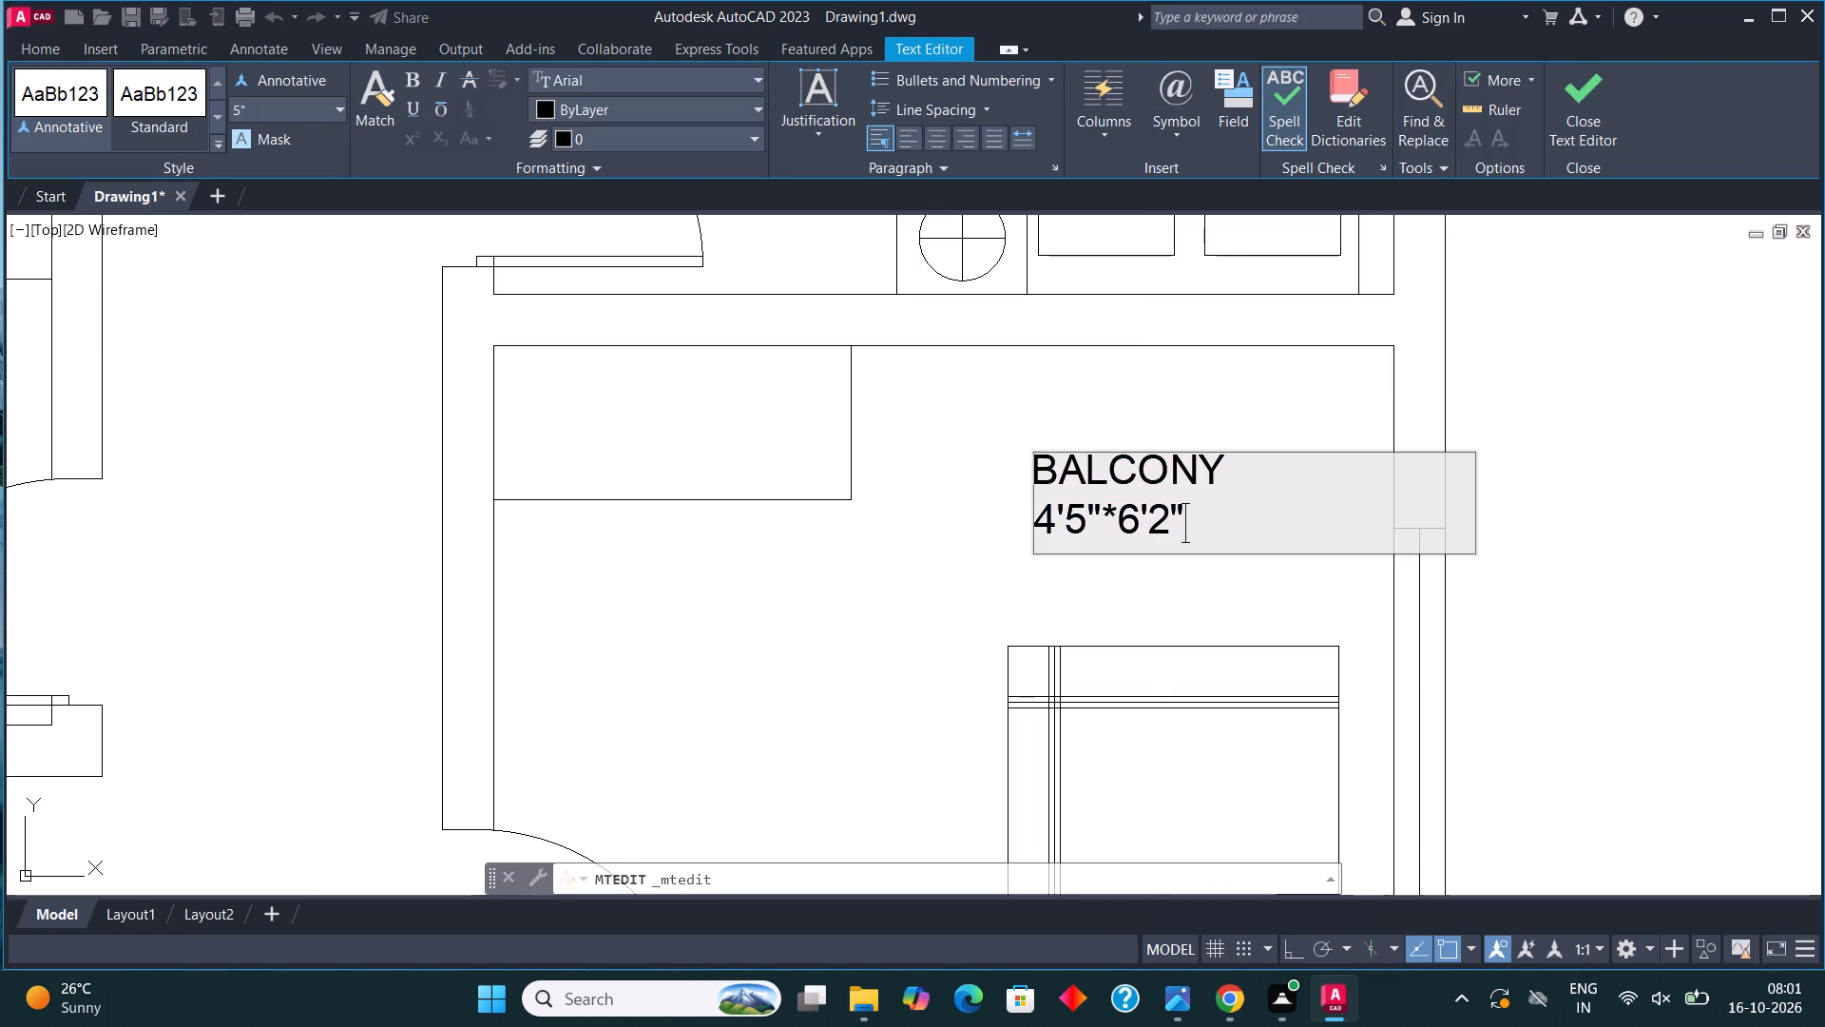
pyautogui.press('BackSpace')
pyautogui.press('BackSpace')
pyautogui.press('BackSpace')
pyautogui.press('BackSpace')
pyautogui.press('BackSpace')
pyautogui.press('BackSpace')
pyautogui.press('BackSpace')
pyautogui.press('BackSpace')
pyautogui.press('BackSpace')
pyautogui.press('BackSpace')
pyautogui.press('BackSpace')
pyautogui.press('BackSpace')
pyautogui.press('BackSpace')
pyautogui.press('BackSpace')
pyautogui.press('BackSpace')
pyautogui.press('BackSpace')
pyautogui.press('BackSpace')
pyautogui.press('BackSpace')
pyautogui.press('BackSpace')
pyautogui.press('BackSpace')
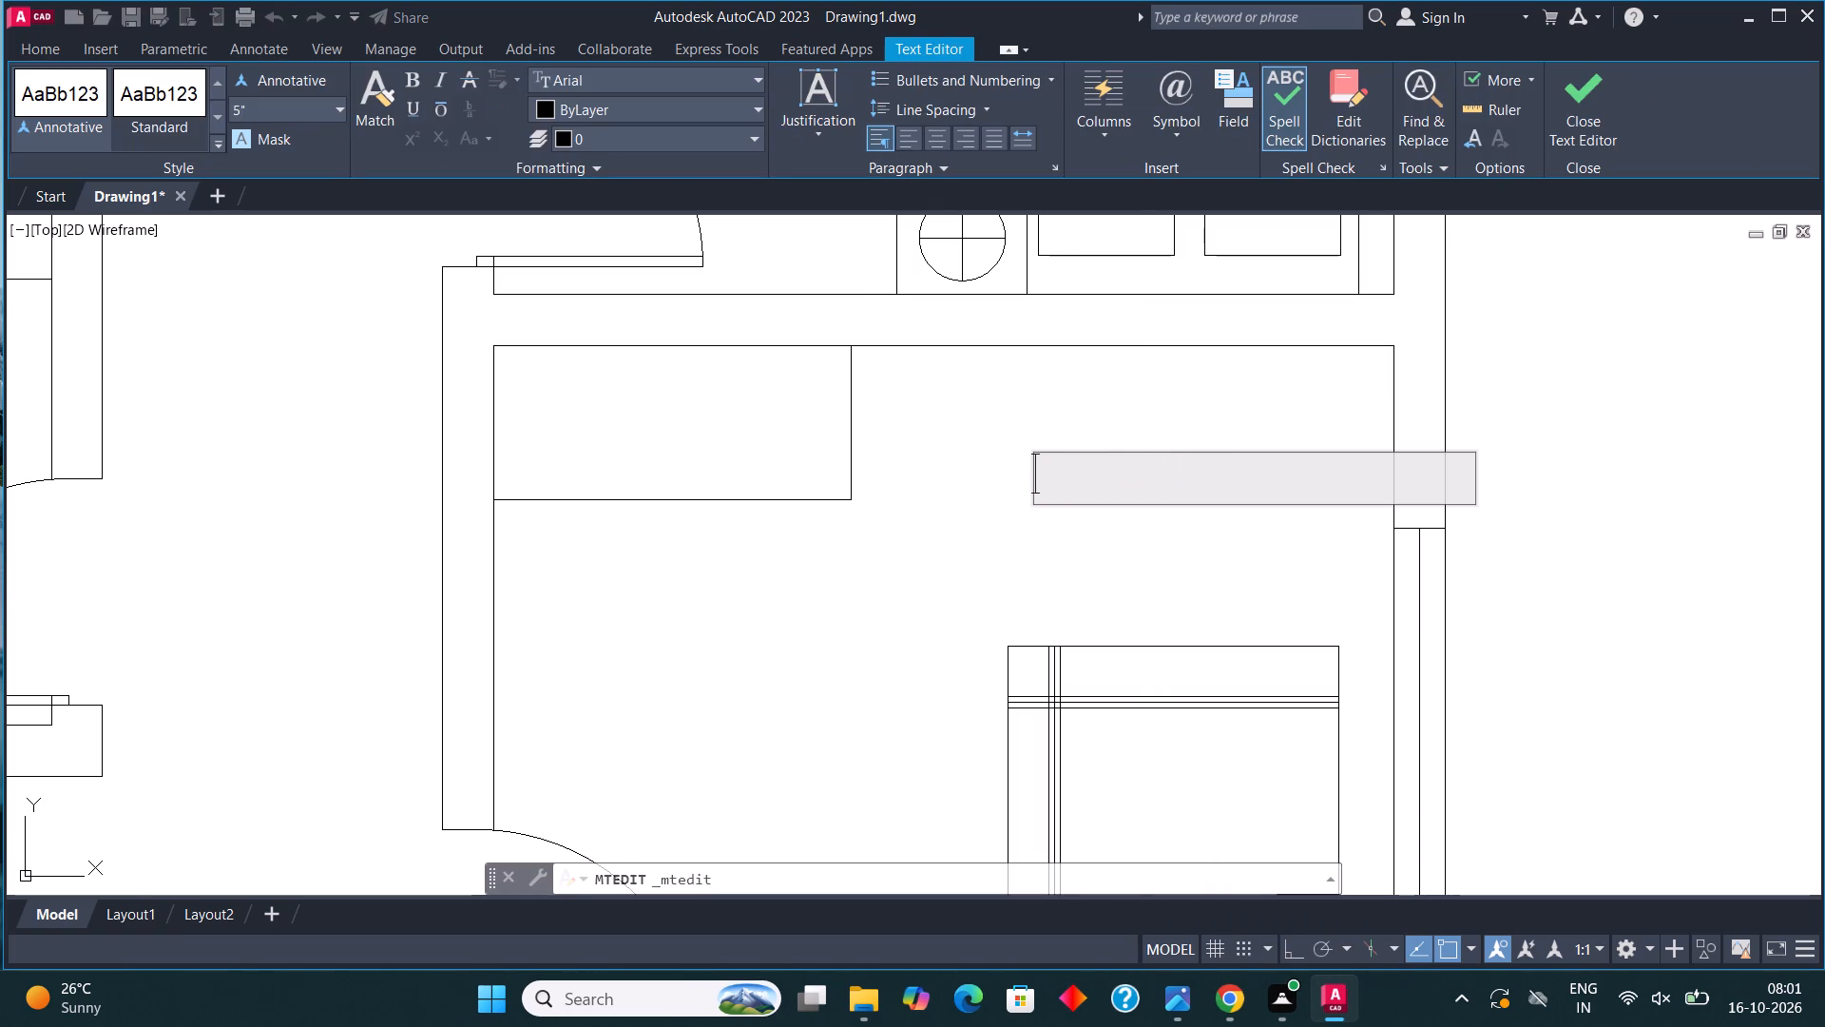
pyautogui.write('GUEST BED')
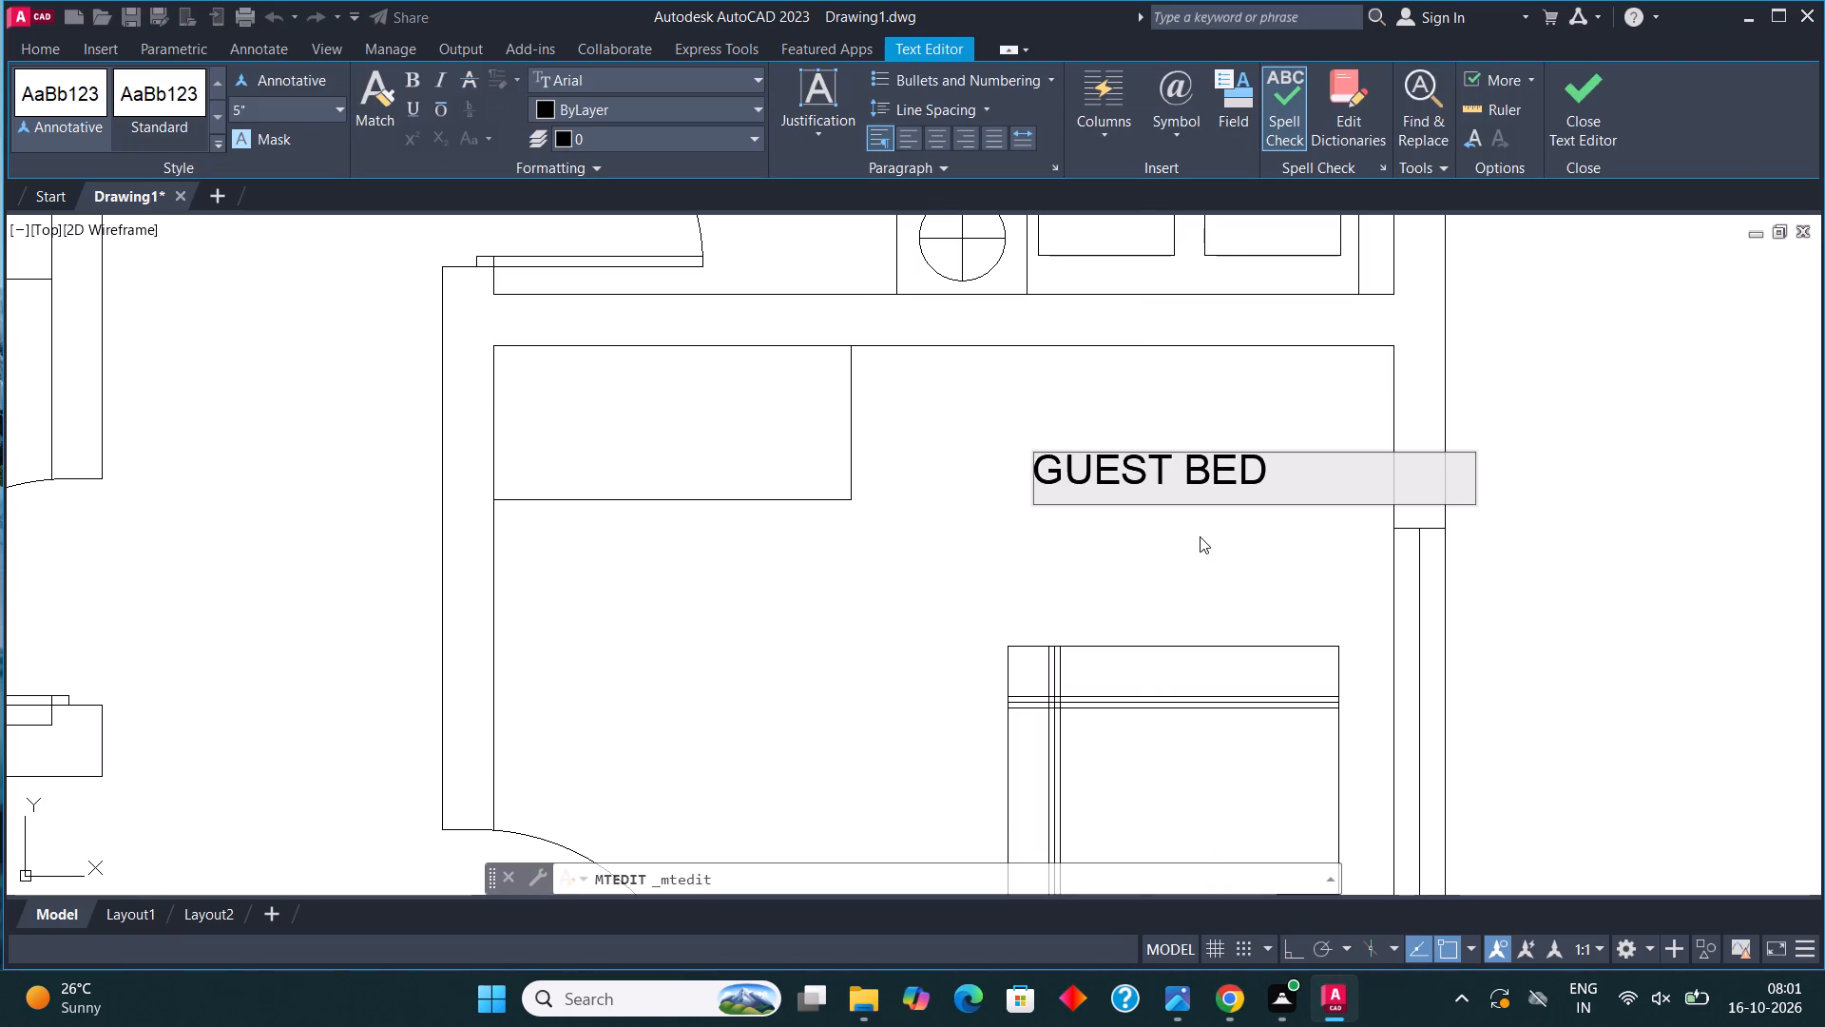
pyautogui.write('ROOM')
pyautogui.press('Return')
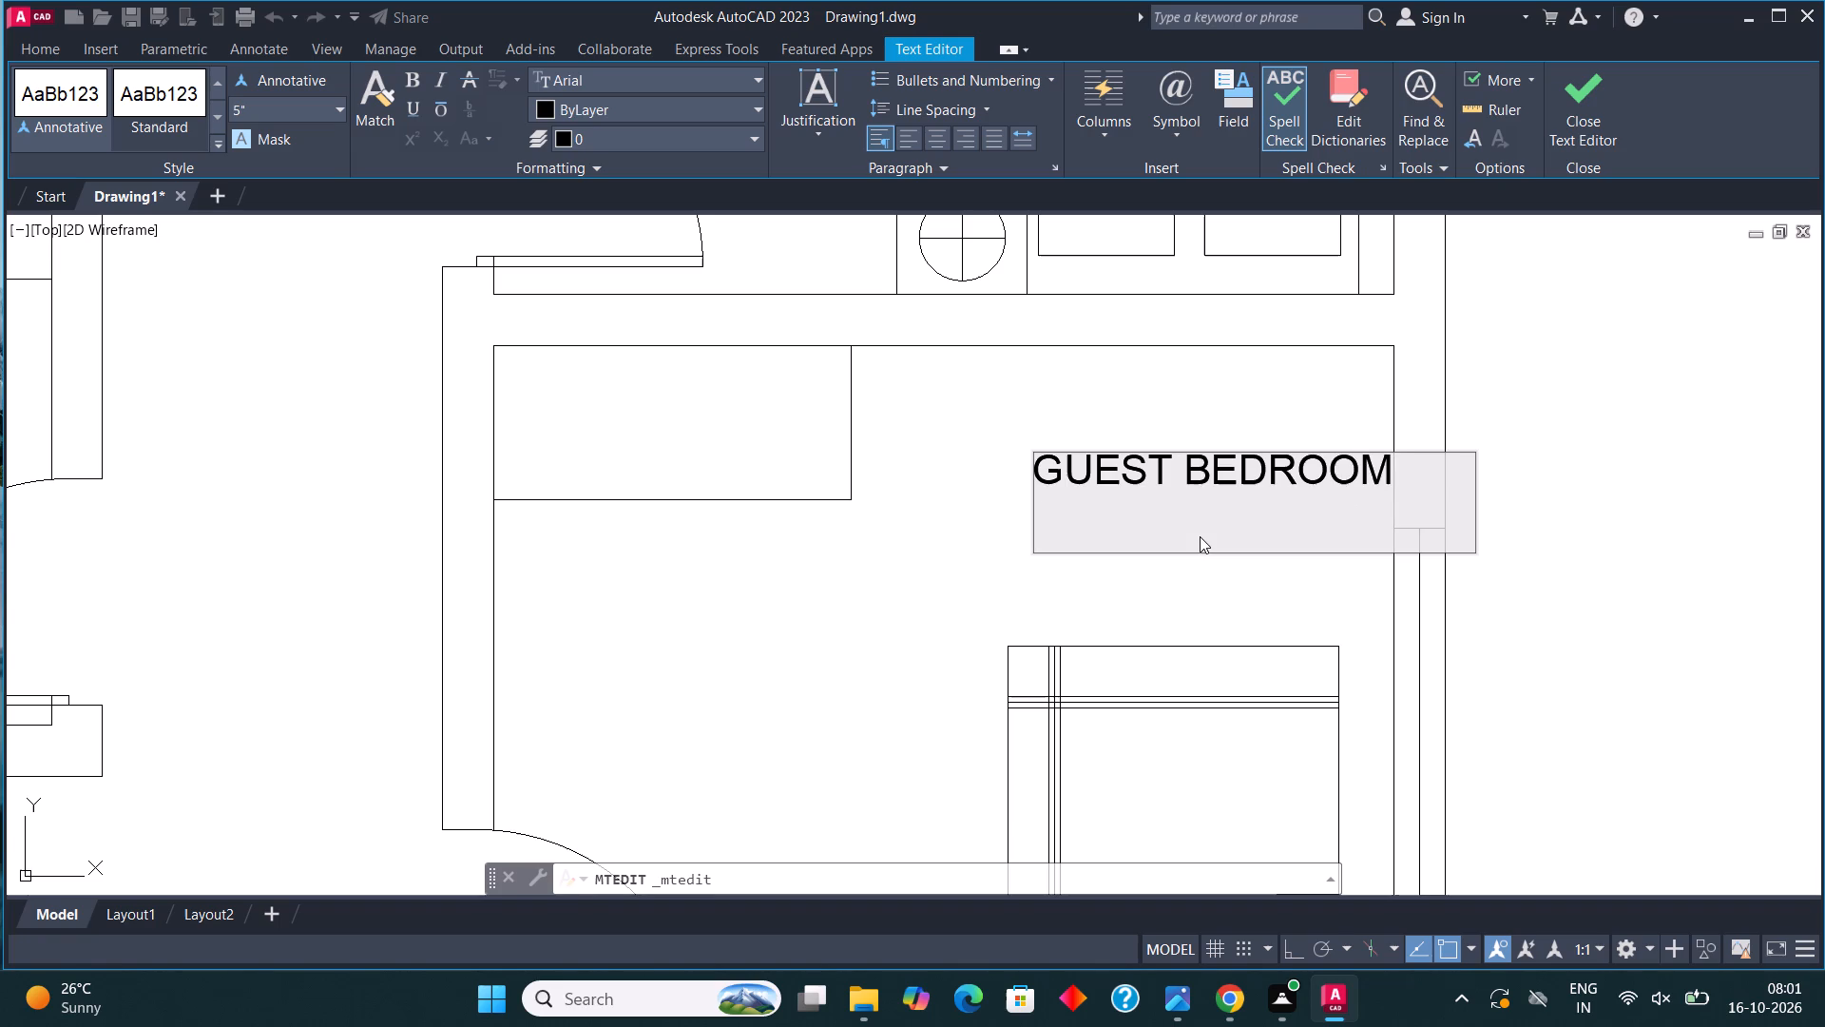
pyautogui.write("14'")
pyautogui.write('*10\'11"')
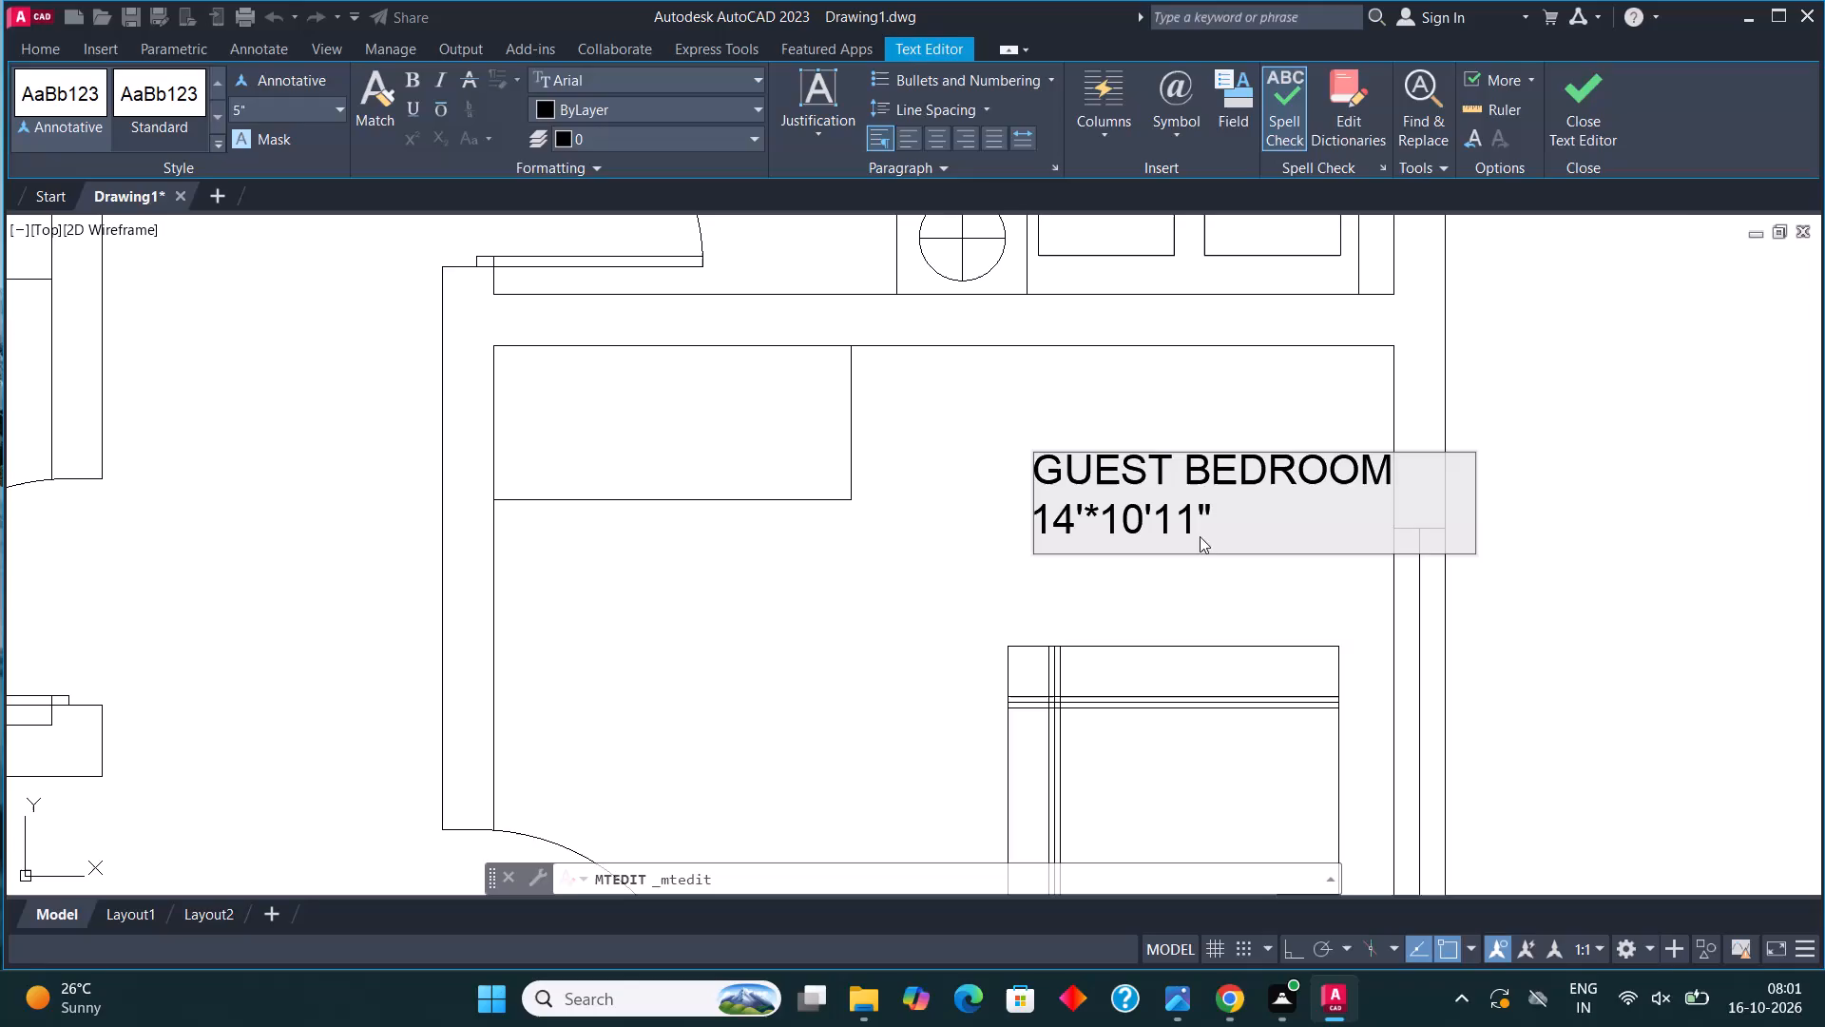
pyautogui.click(1552, 101)
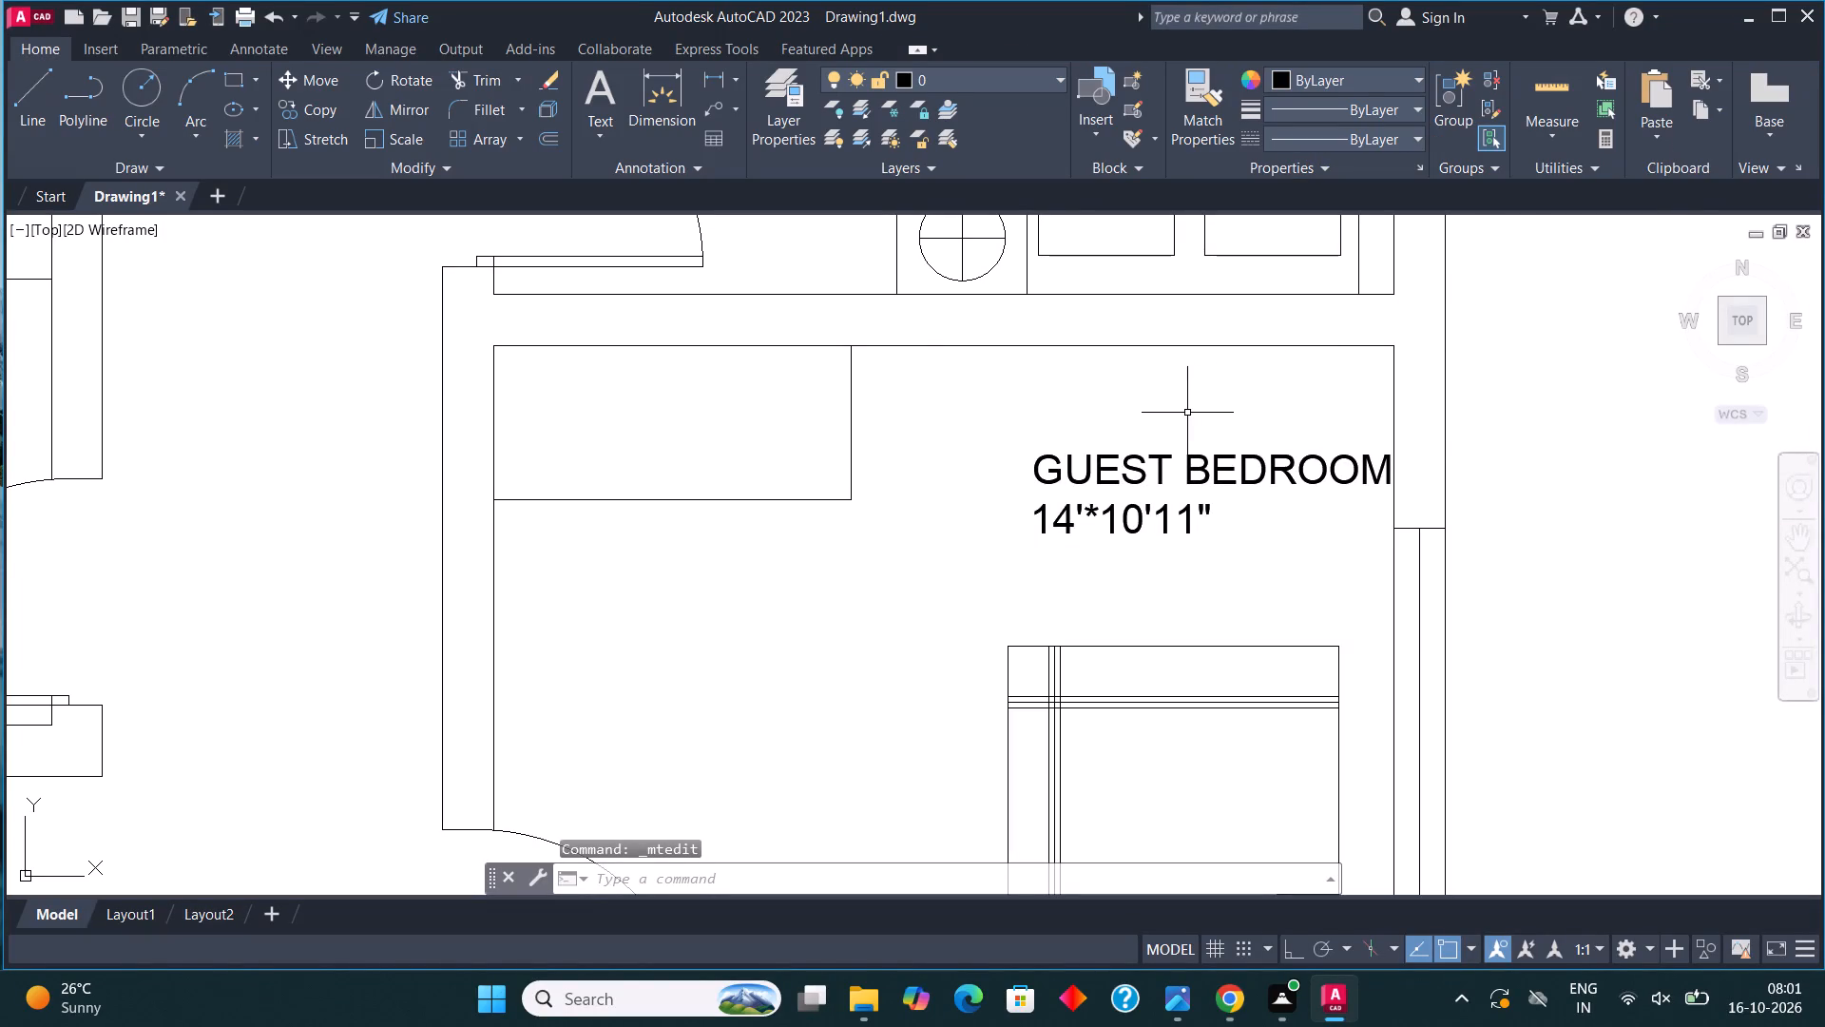
# Replace the label text in the room with the stove and double sink with KITCHEN and the dimensions 12'*10' below.
pyautogui.scroll(-3, 1048, 413)
pyautogui.scroll(2, 1058, 689)
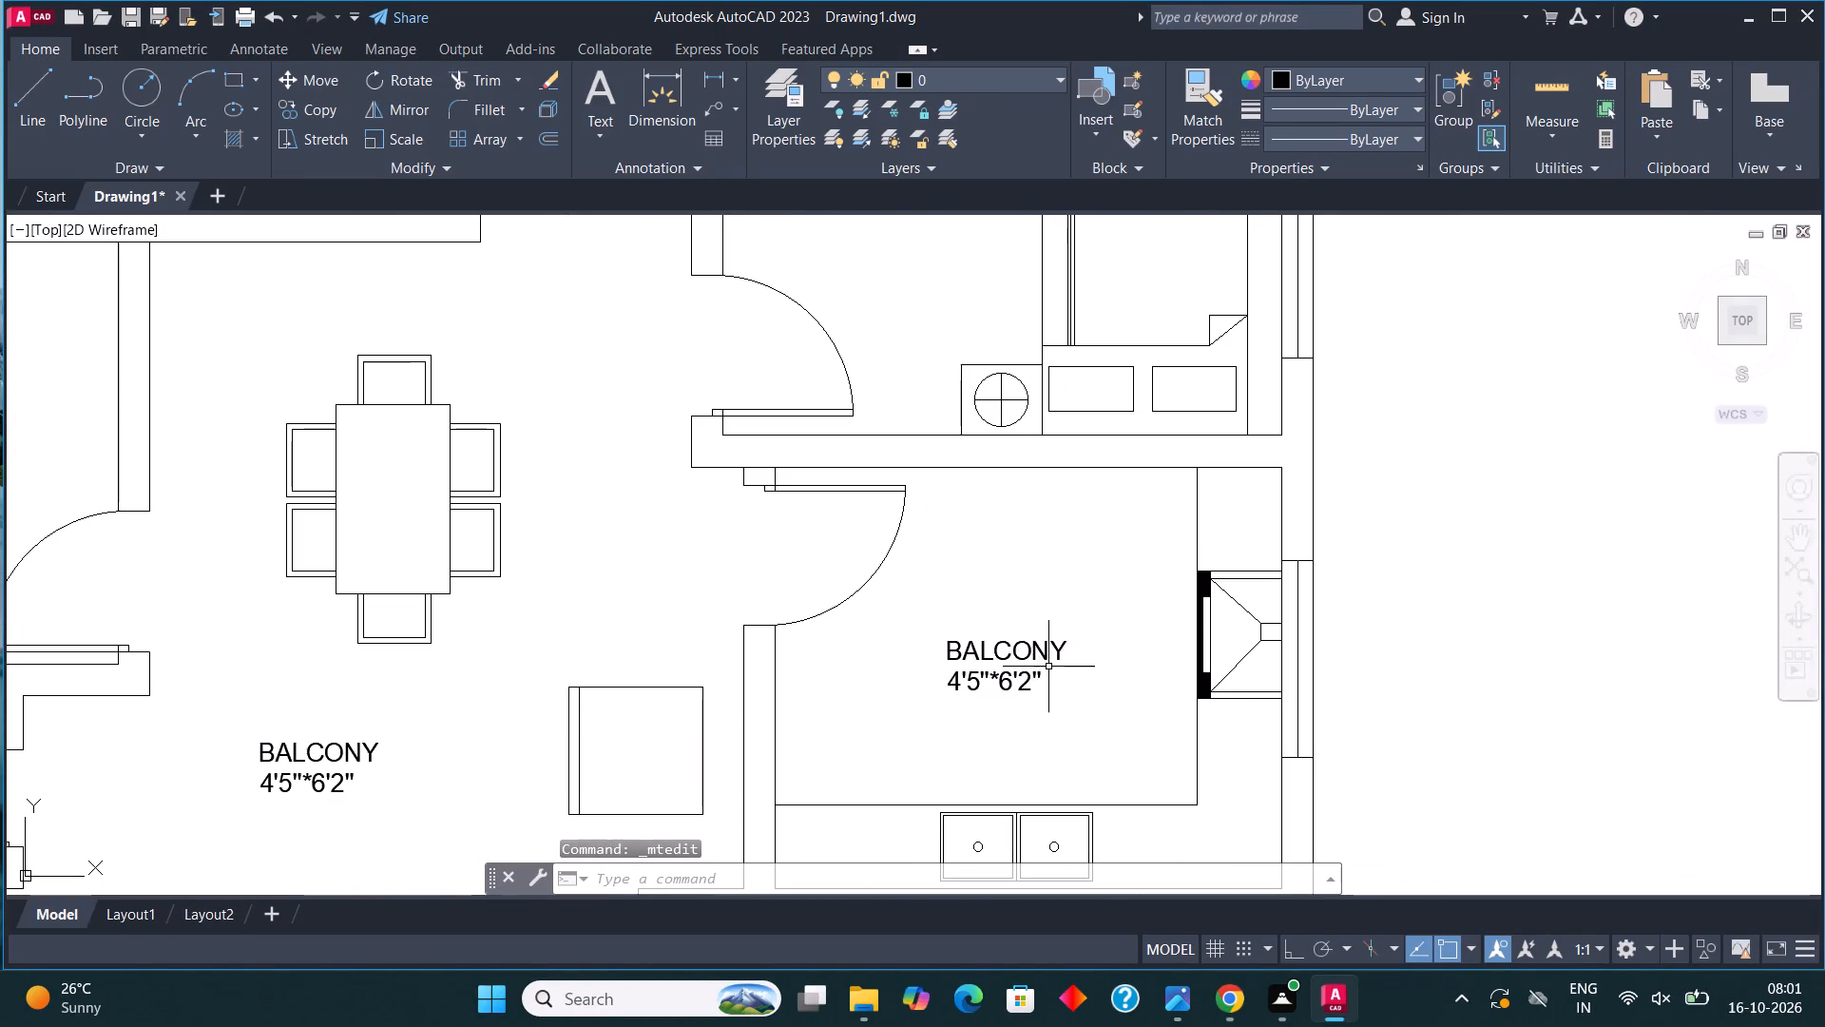
pyautogui.click(985, 647)
pyautogui.rightClick(983, 647)
pyautogui.click(1056, 365)
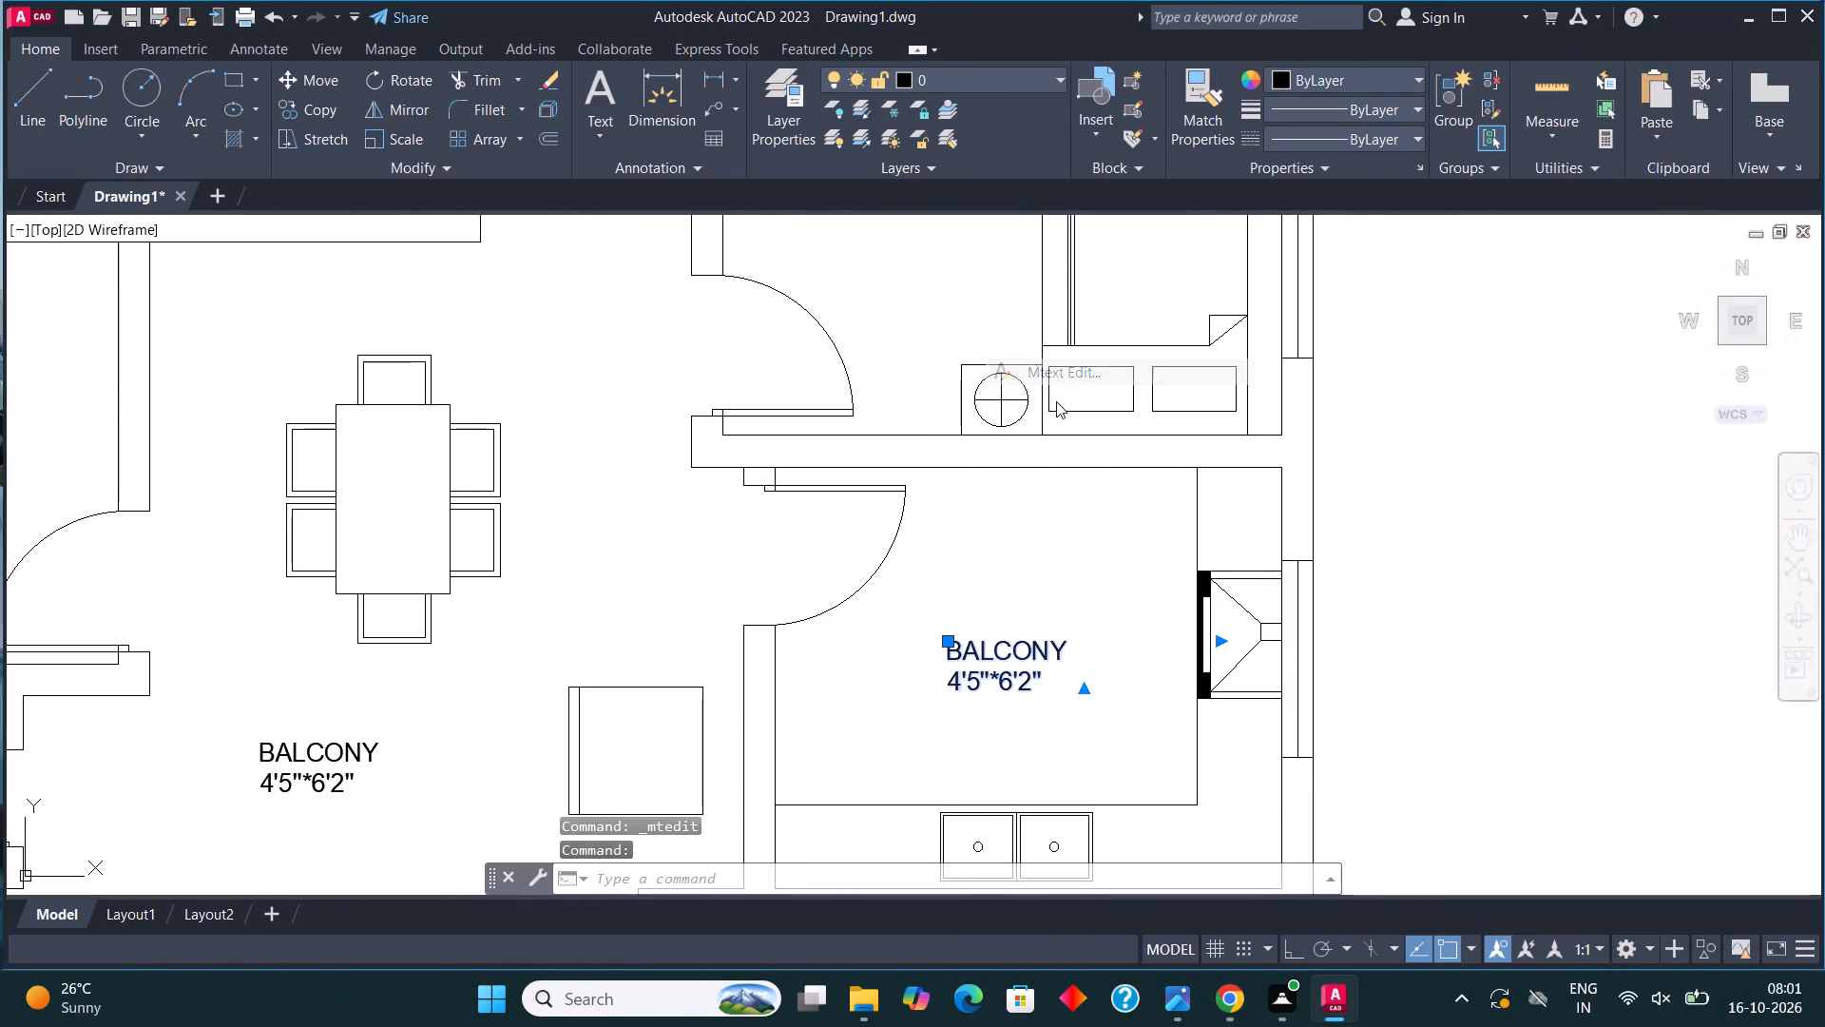
pyautogui.scroll(2, 1047, 684)
pyautogui.click(1044, 680)
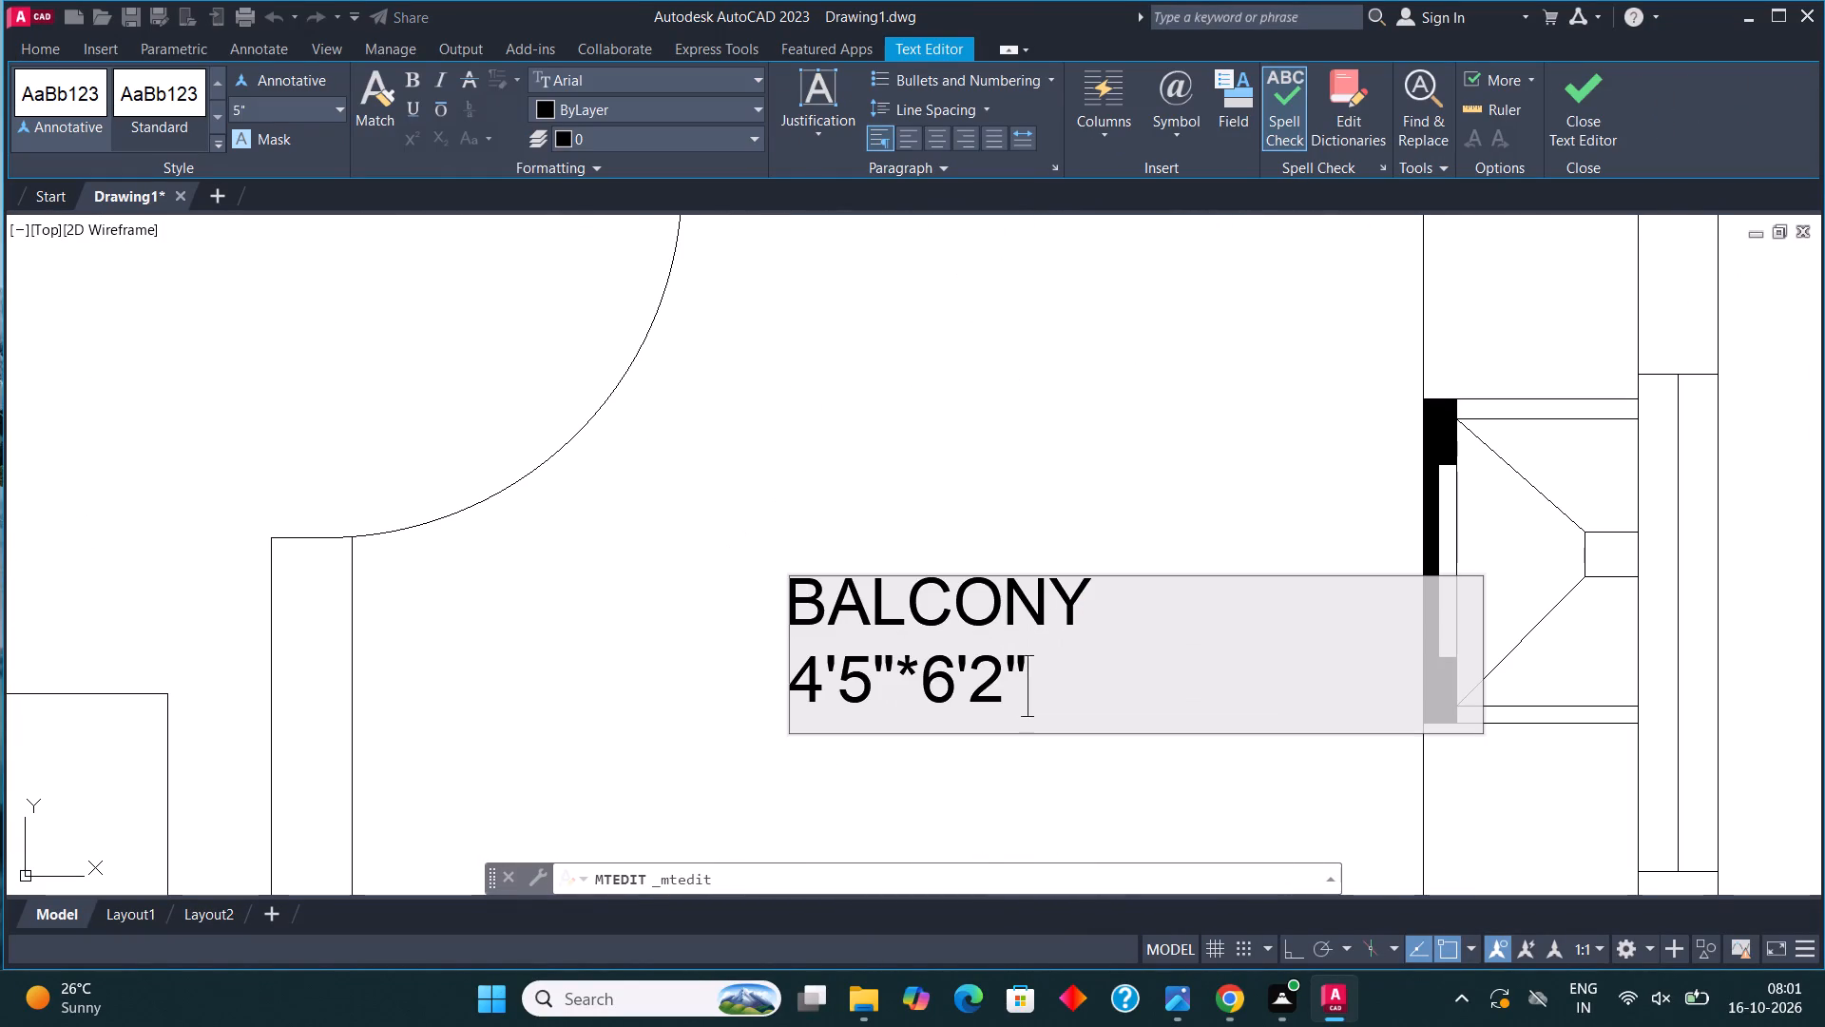
pyautogui.press('BackSpace')
pyautogui.press('BackSpace')
pyautogui.press('BackSpace')
pyautogui.press('BackSpace')
pyautogui.press('BackSpace')
pyautogui.press('BackSpace')
pyautogui.press('BackSpace')
pyautogui.press('BackSpace')
pyautogui.press('BackSpace')
pyautogui.press('BackSpace')
pyautogui.press('BackSpace')
pyautogui.press('BackSpace')
pyautogui.press('BackSpace')
pyautogui.press('BackSpace')
pyautogui.press('BackSpace')
pyautogui.press('BackSpace')
pyautogui.press('BackSpace')
pyautogui.press('BackSpace')
pyautogui.press('BackSpace')
pyautogui.press('BackSpace')
pyautogui.write('KI')
pyautogui.write('TCH')
pyautogui.press('w')
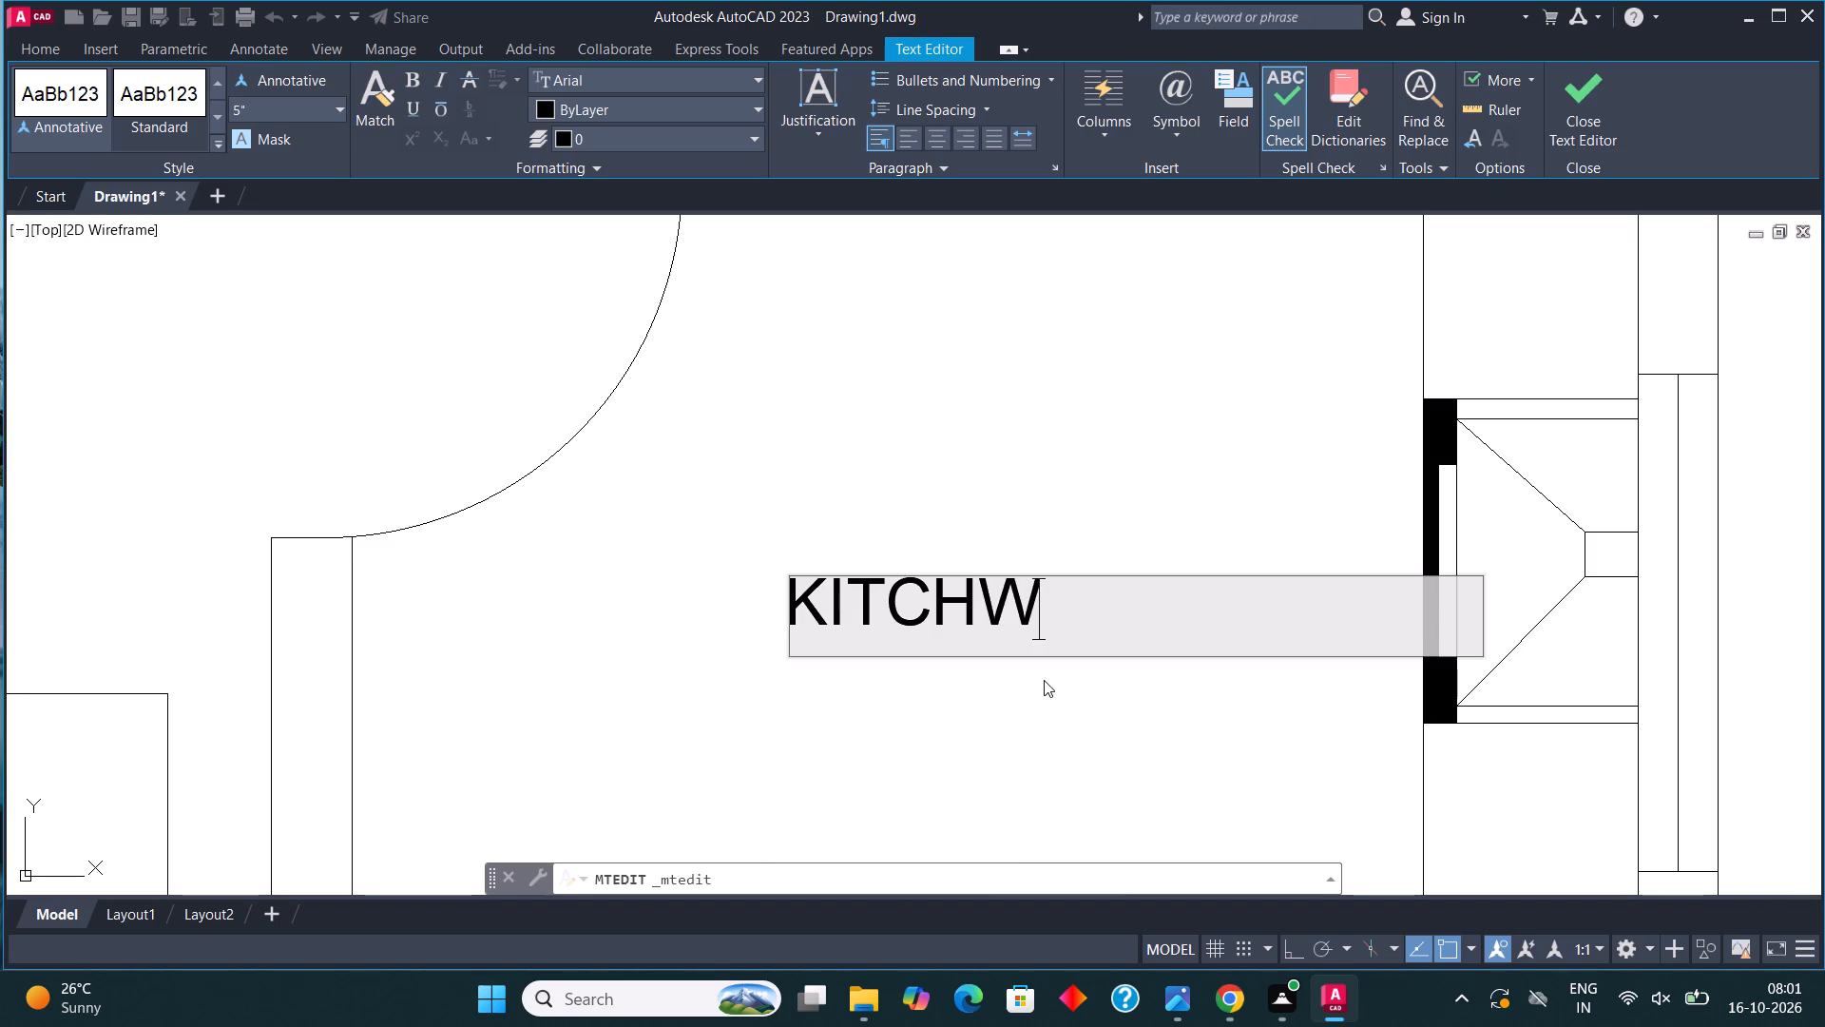
pyautogui.press('BackSpace')
pyautogui.write('EN')
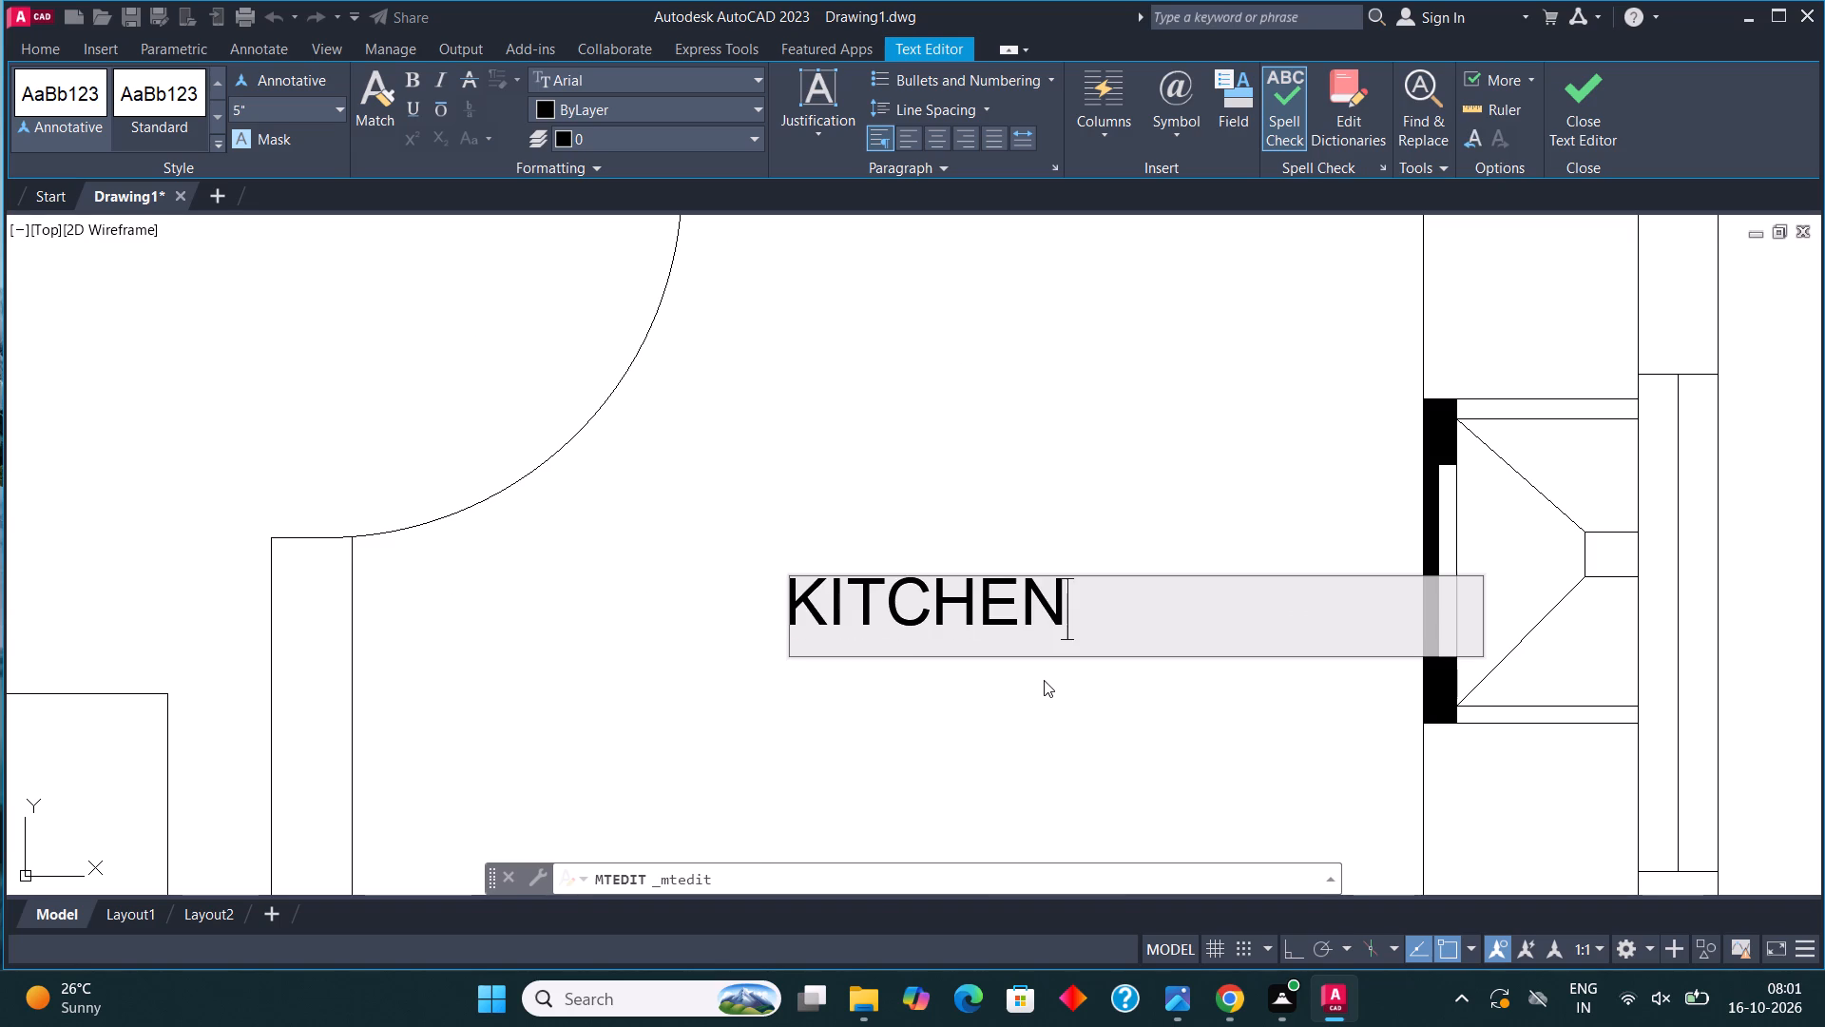
pyautogui.press('Return')
pyautogui.write("12'")
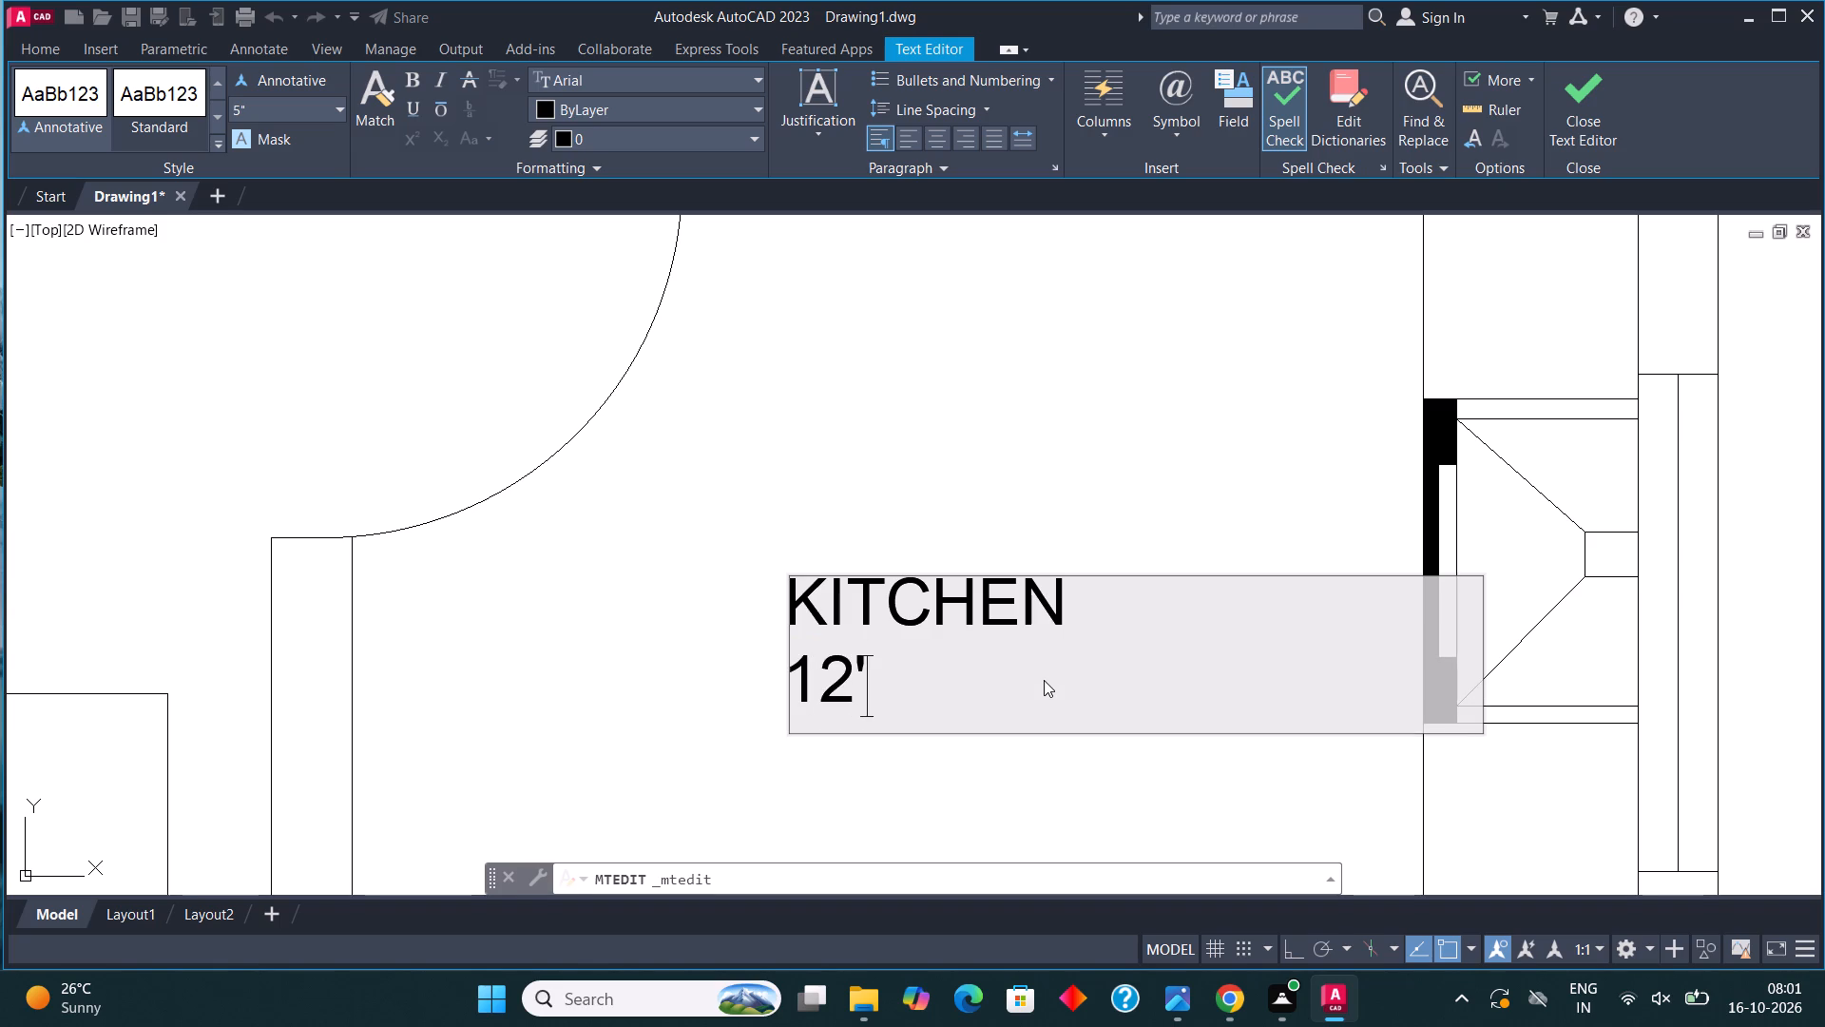
pyautogui.write("*10'")
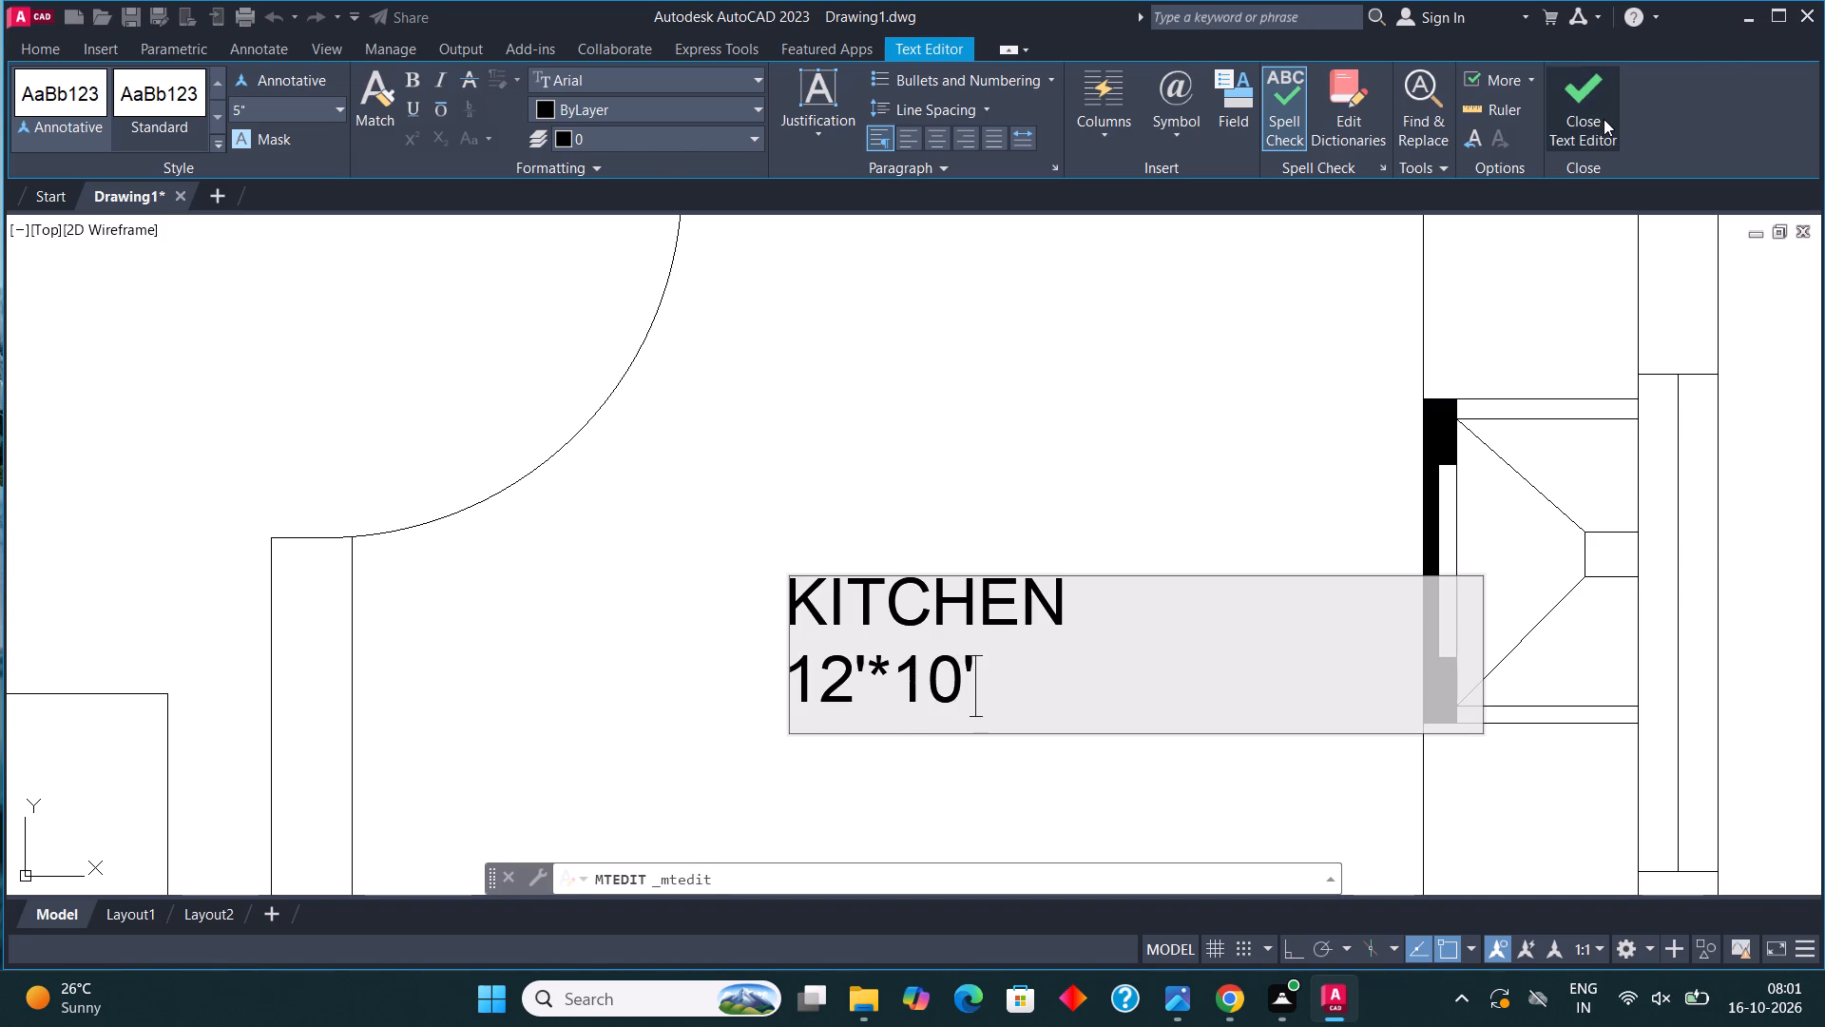
pyautogui.click(1604, 119)
# Replace the label text below the stairs in the southeast corner with STAIRCASE and the dimensions 14'6"*8' on a second line.
pyautogui.scroll(-4, 1064, 529)
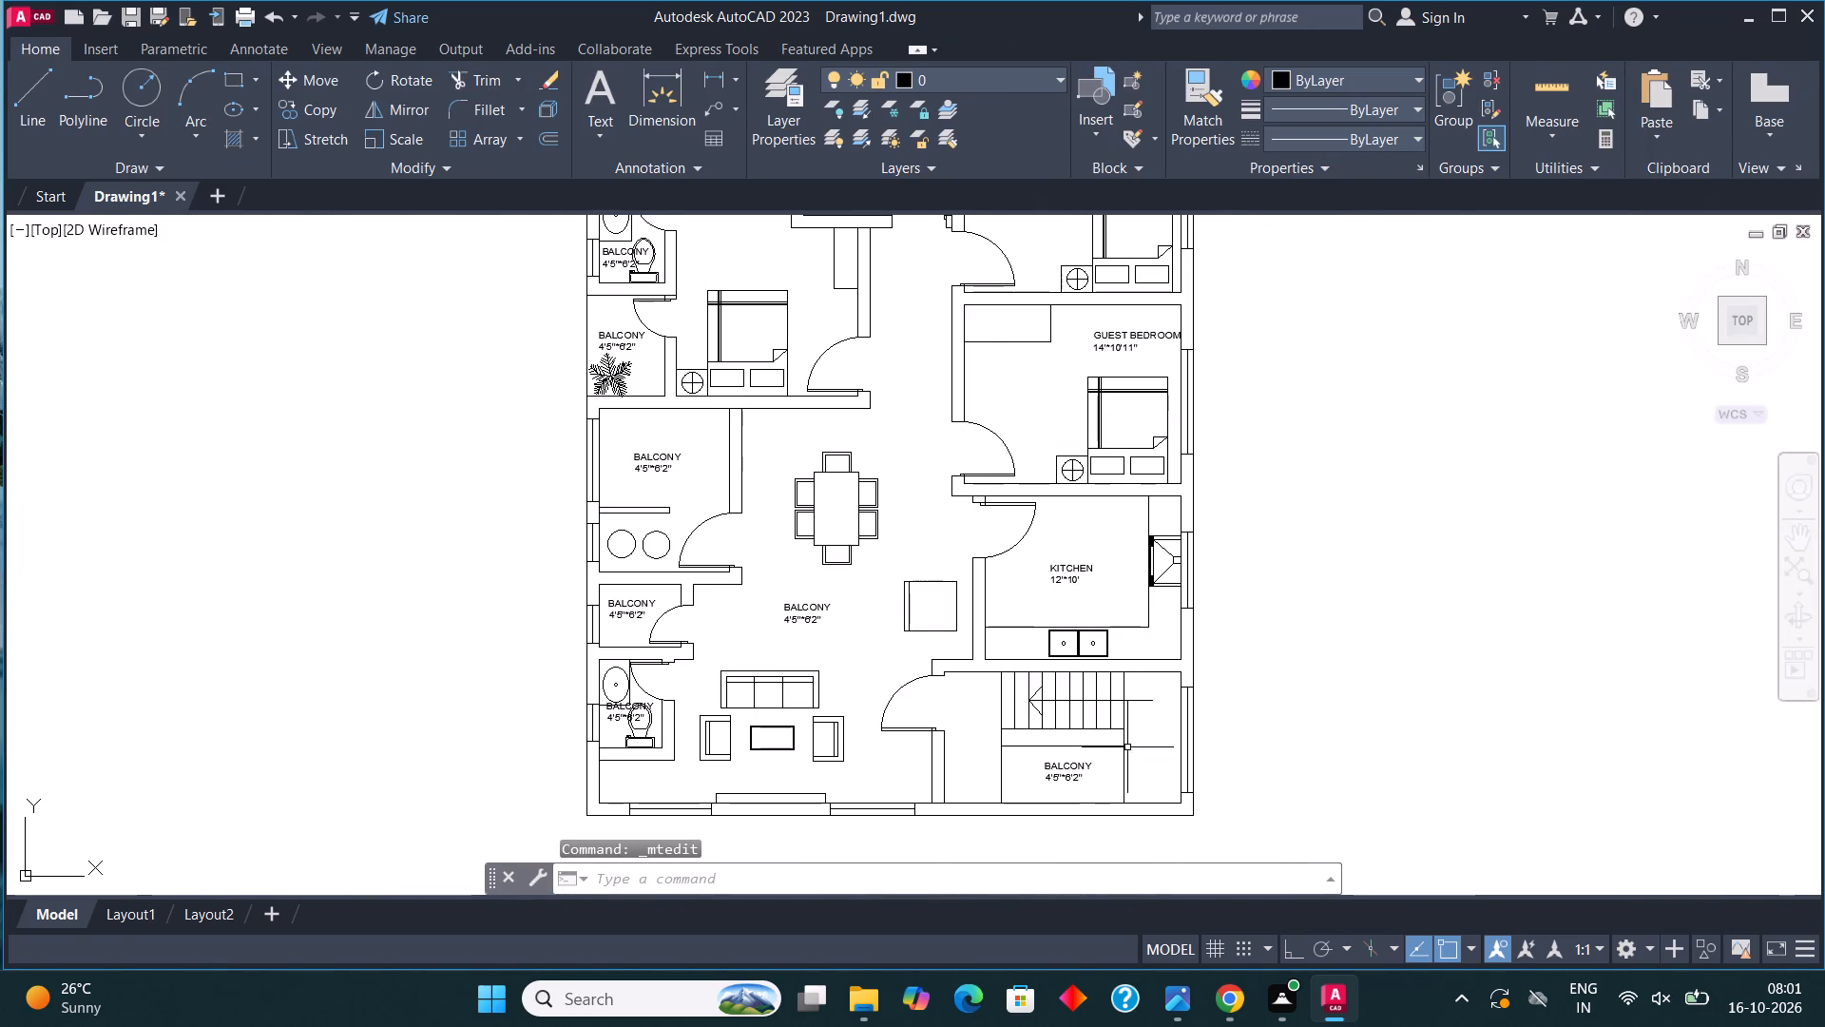
pyautogui.scroll(4, 1059, 804)
pyautogui.click(1033, 723)
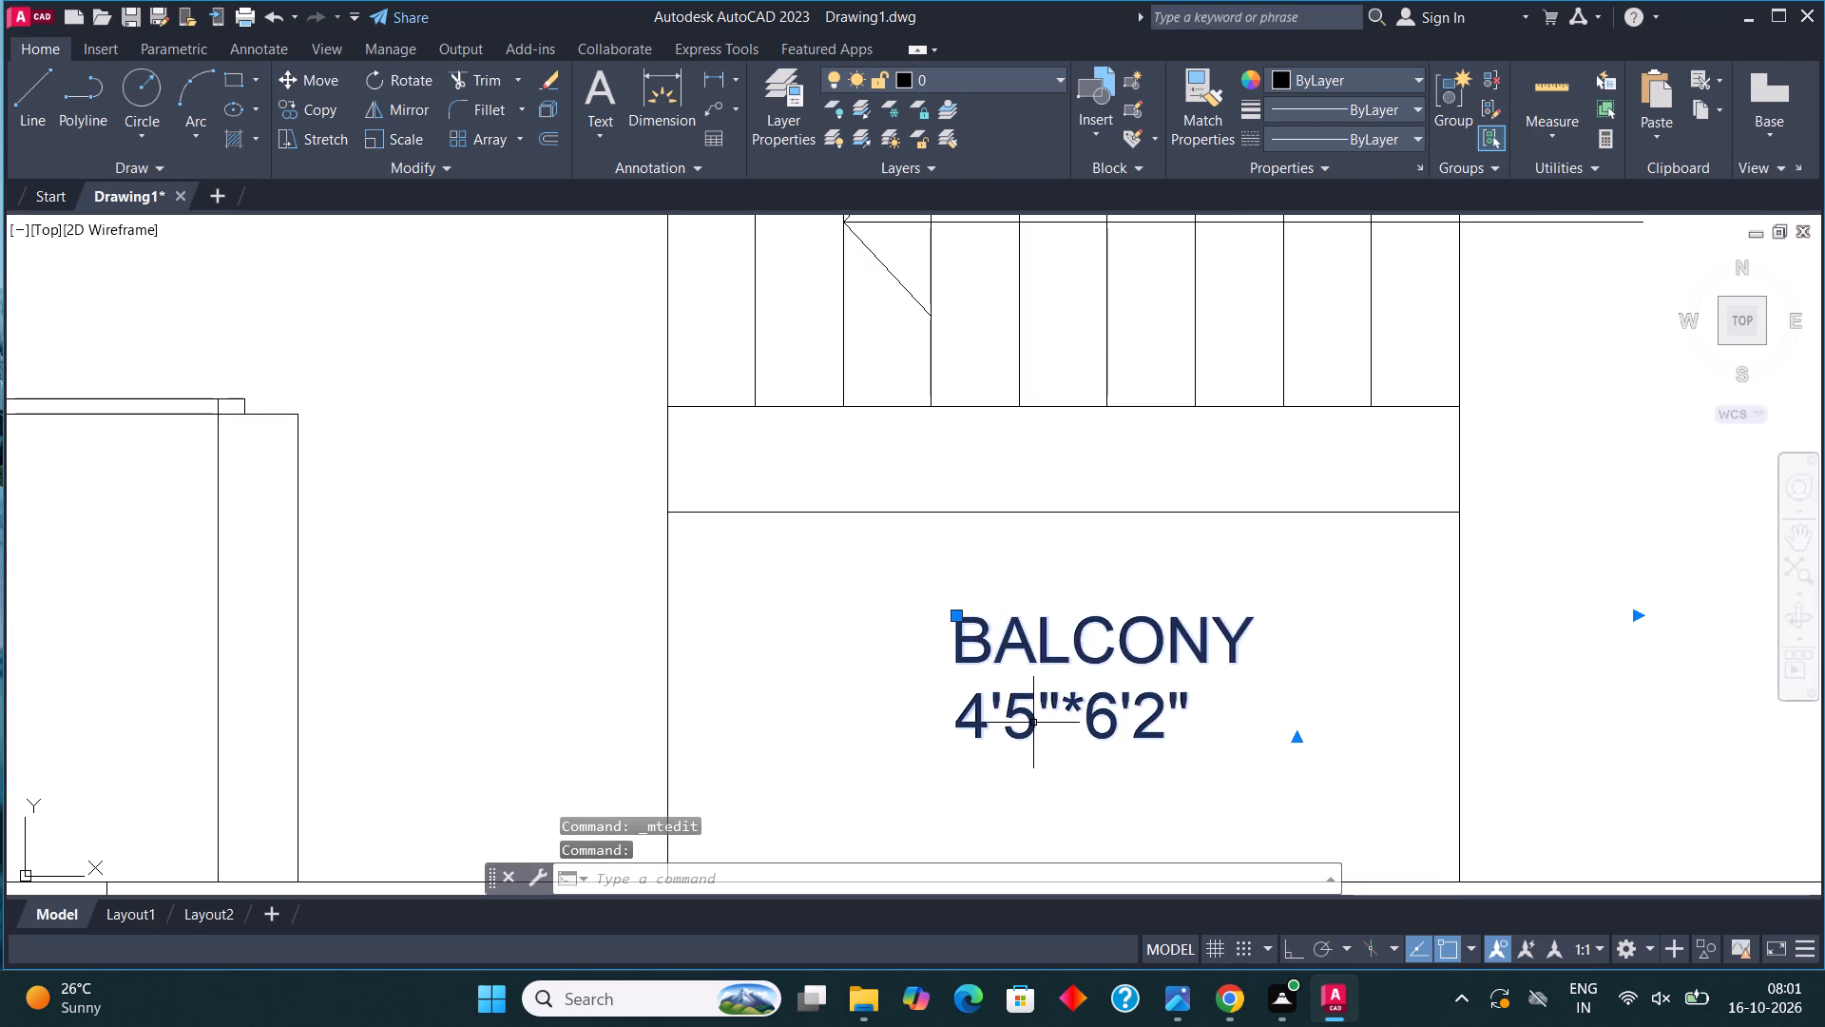
pyautogui.rightClick(1031, 723)
pyautogui.click(1121, 125)
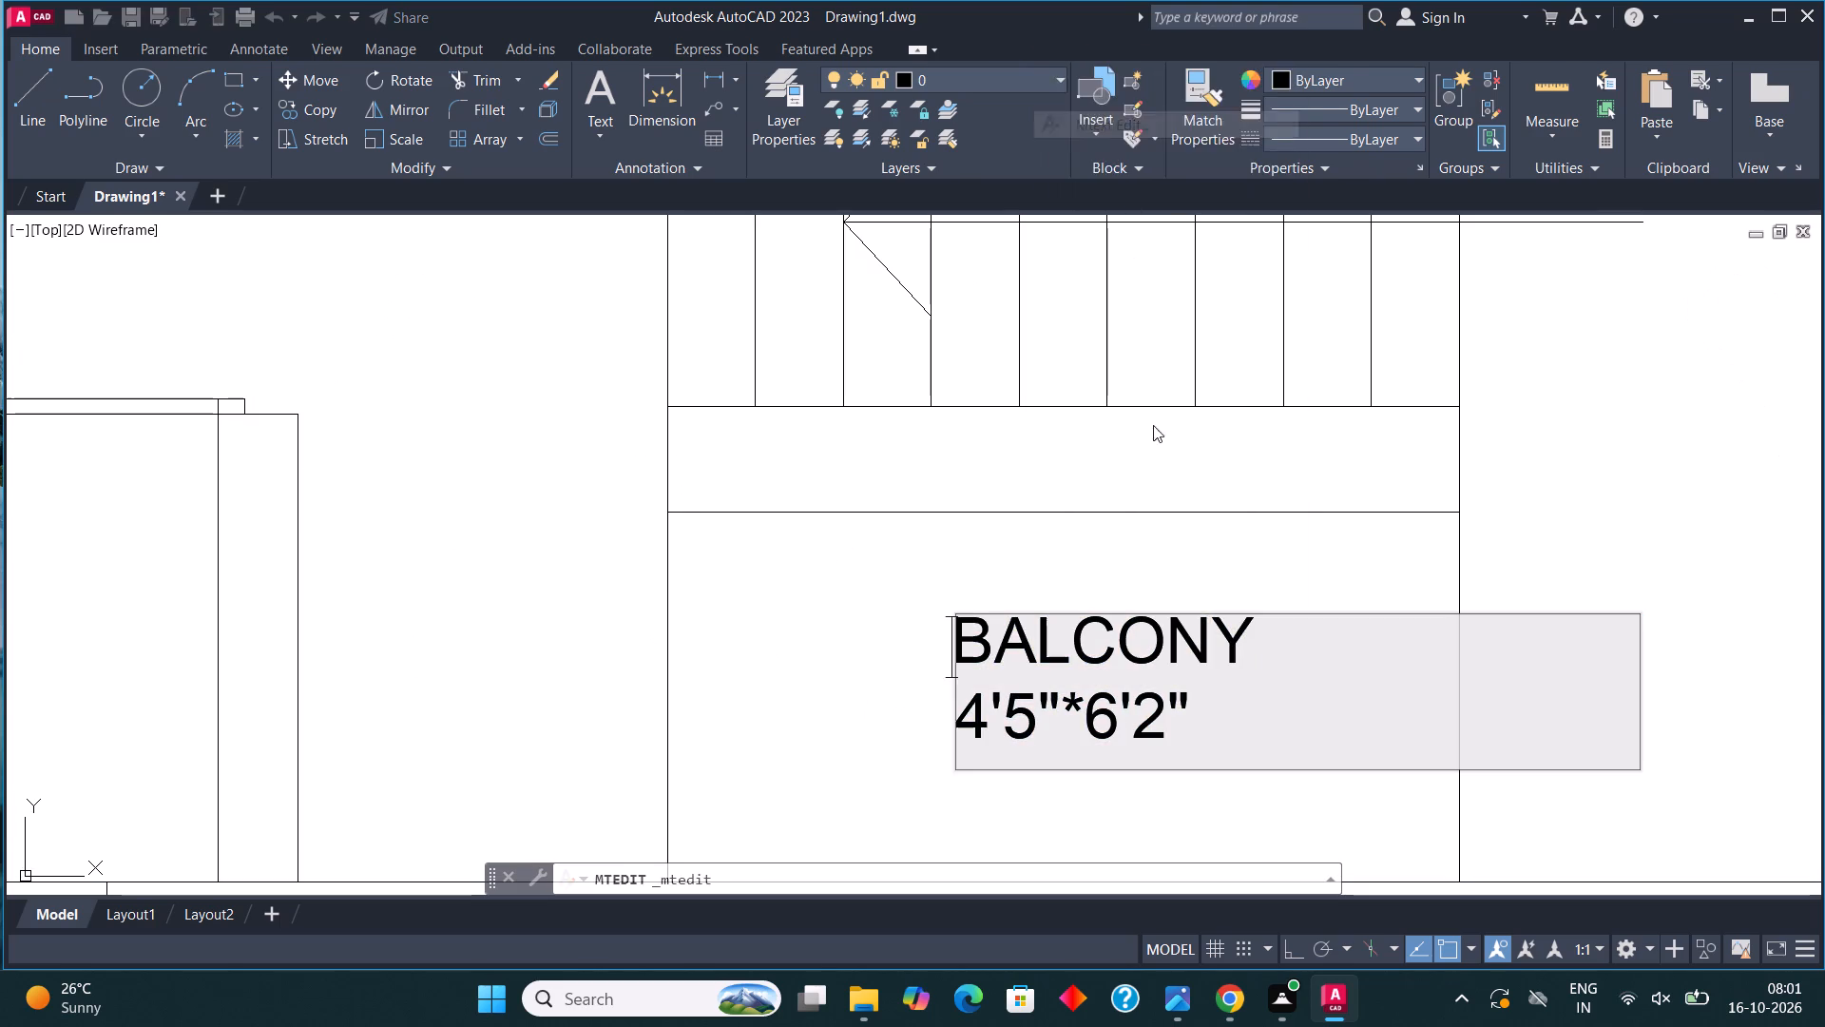
pyautogui.click(1234, 731)
pyautogui.press('BackSpace')
pyautogui.press('BackSpace')
pyautogui.press('BackSpace')
pyautogui.press('BackSpace')
pyautogui.press('BackSpace')
pyautogui.press('BackSpace')
pyautogui.press('BackSpace')
pyautogui.press('BackSpace')
pyautogui.press('BackSpace')
pyautogui.press('BackSpace')
pyautogui.press('BackSpace')
pyautogui.press('BackSpace')
pyautogui.press('BackSpace')
pyautogui.press('BackSpace')
pyautogui.press('BackSpace')
pyautogui.press('BackSpace')
pyautogui.press('BackSpace')
pyautogui.press('BackSpace')
pyautogui.press('BackSpace')
pyautogui.press('BackSpace')
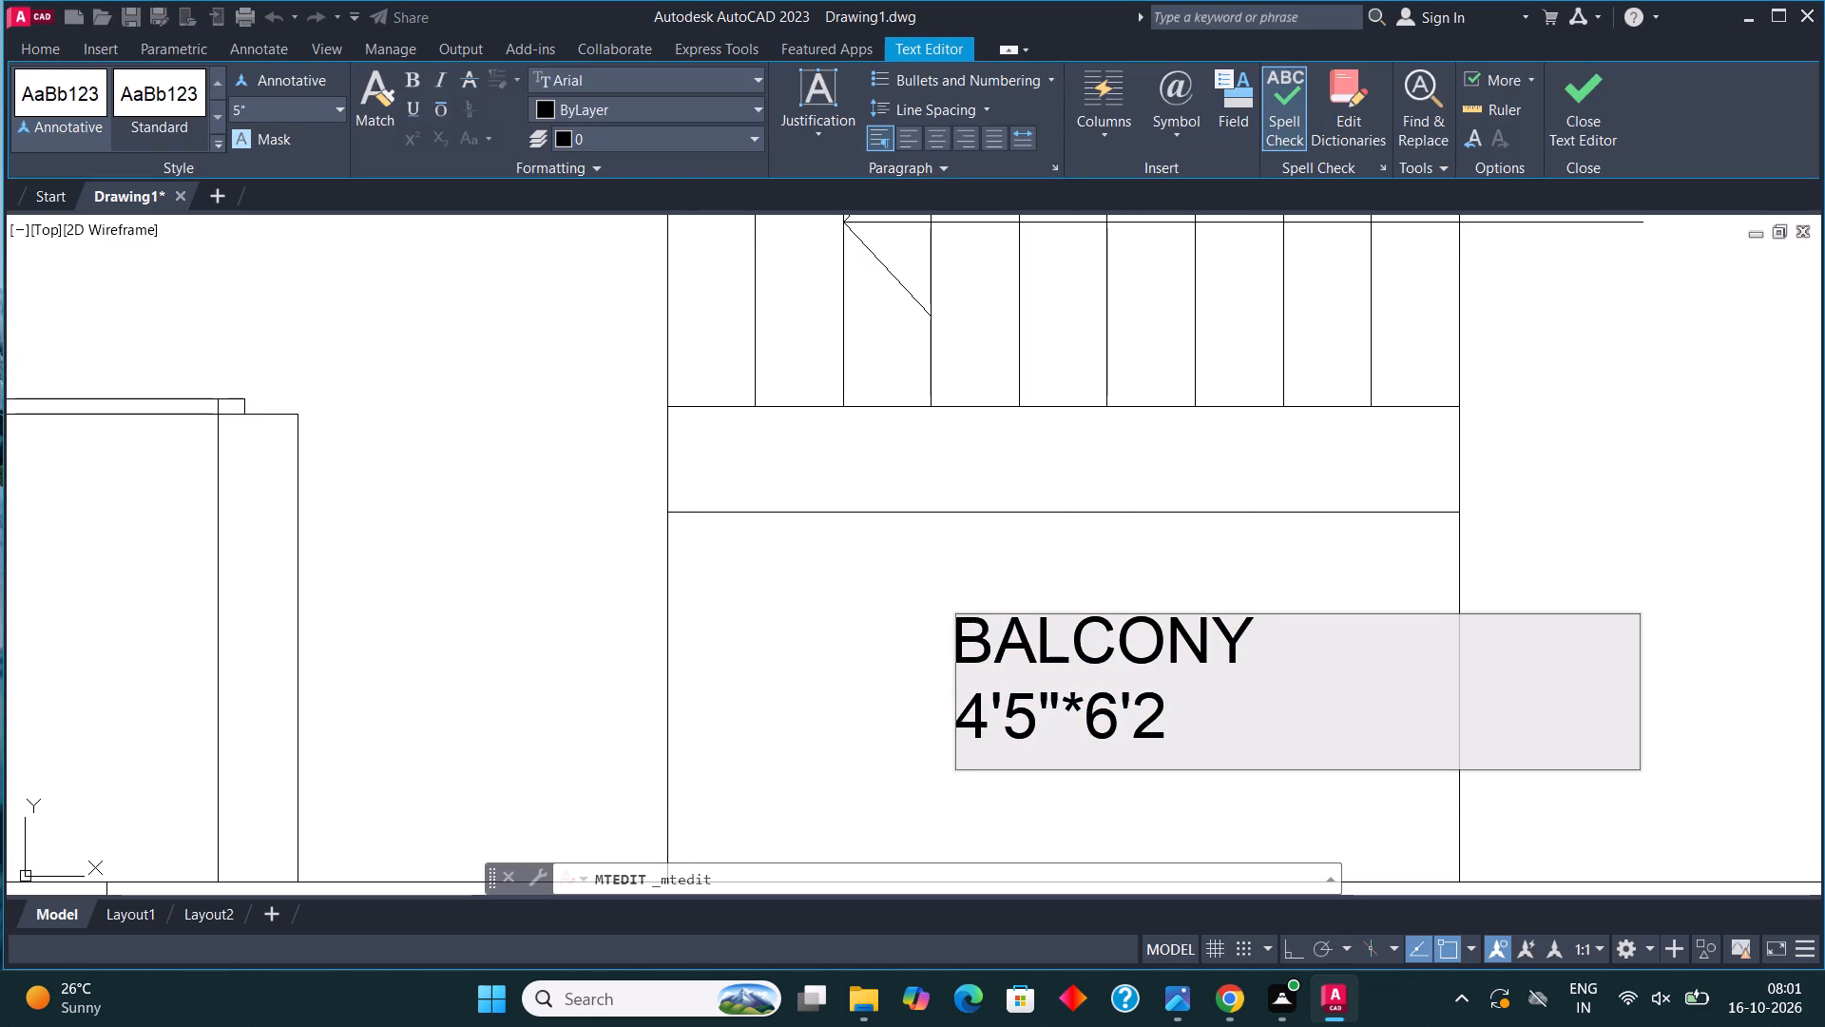
pyautogui.write('STAIRCASE')
pyautogui.press('Return')
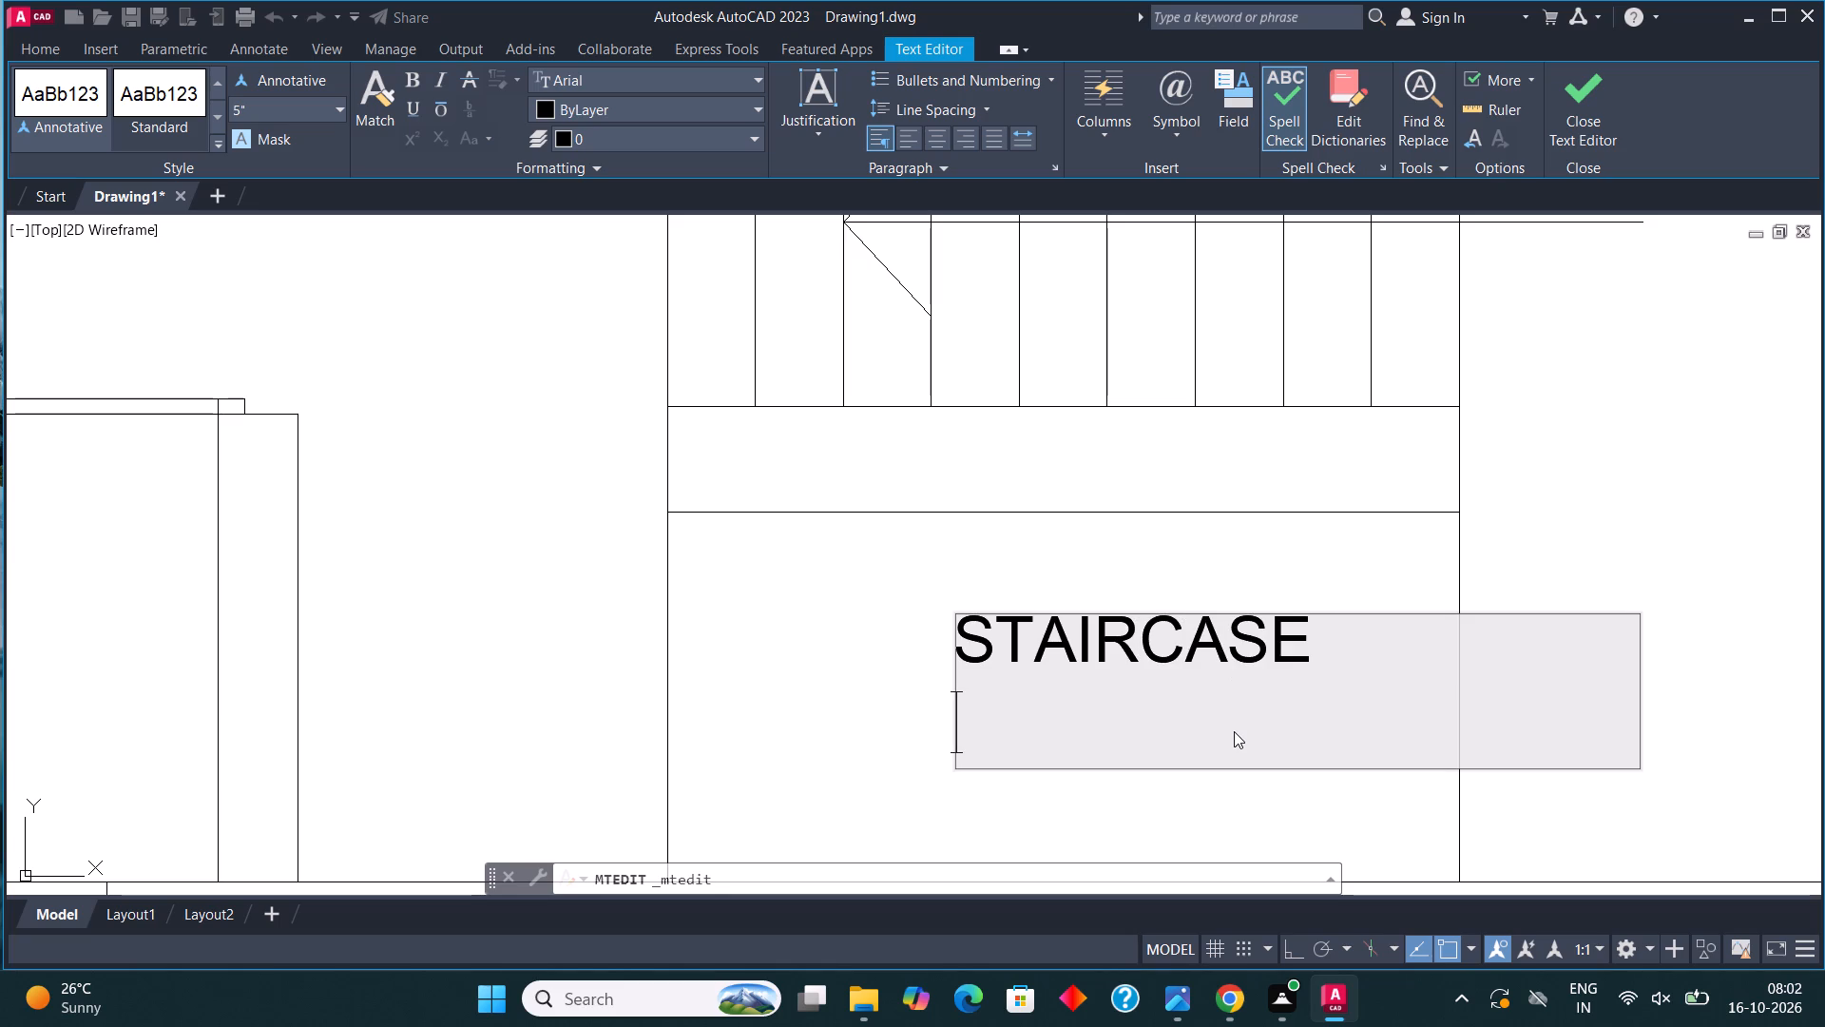
pyautogui.write('14\'6"')
pyautogui.press('*')
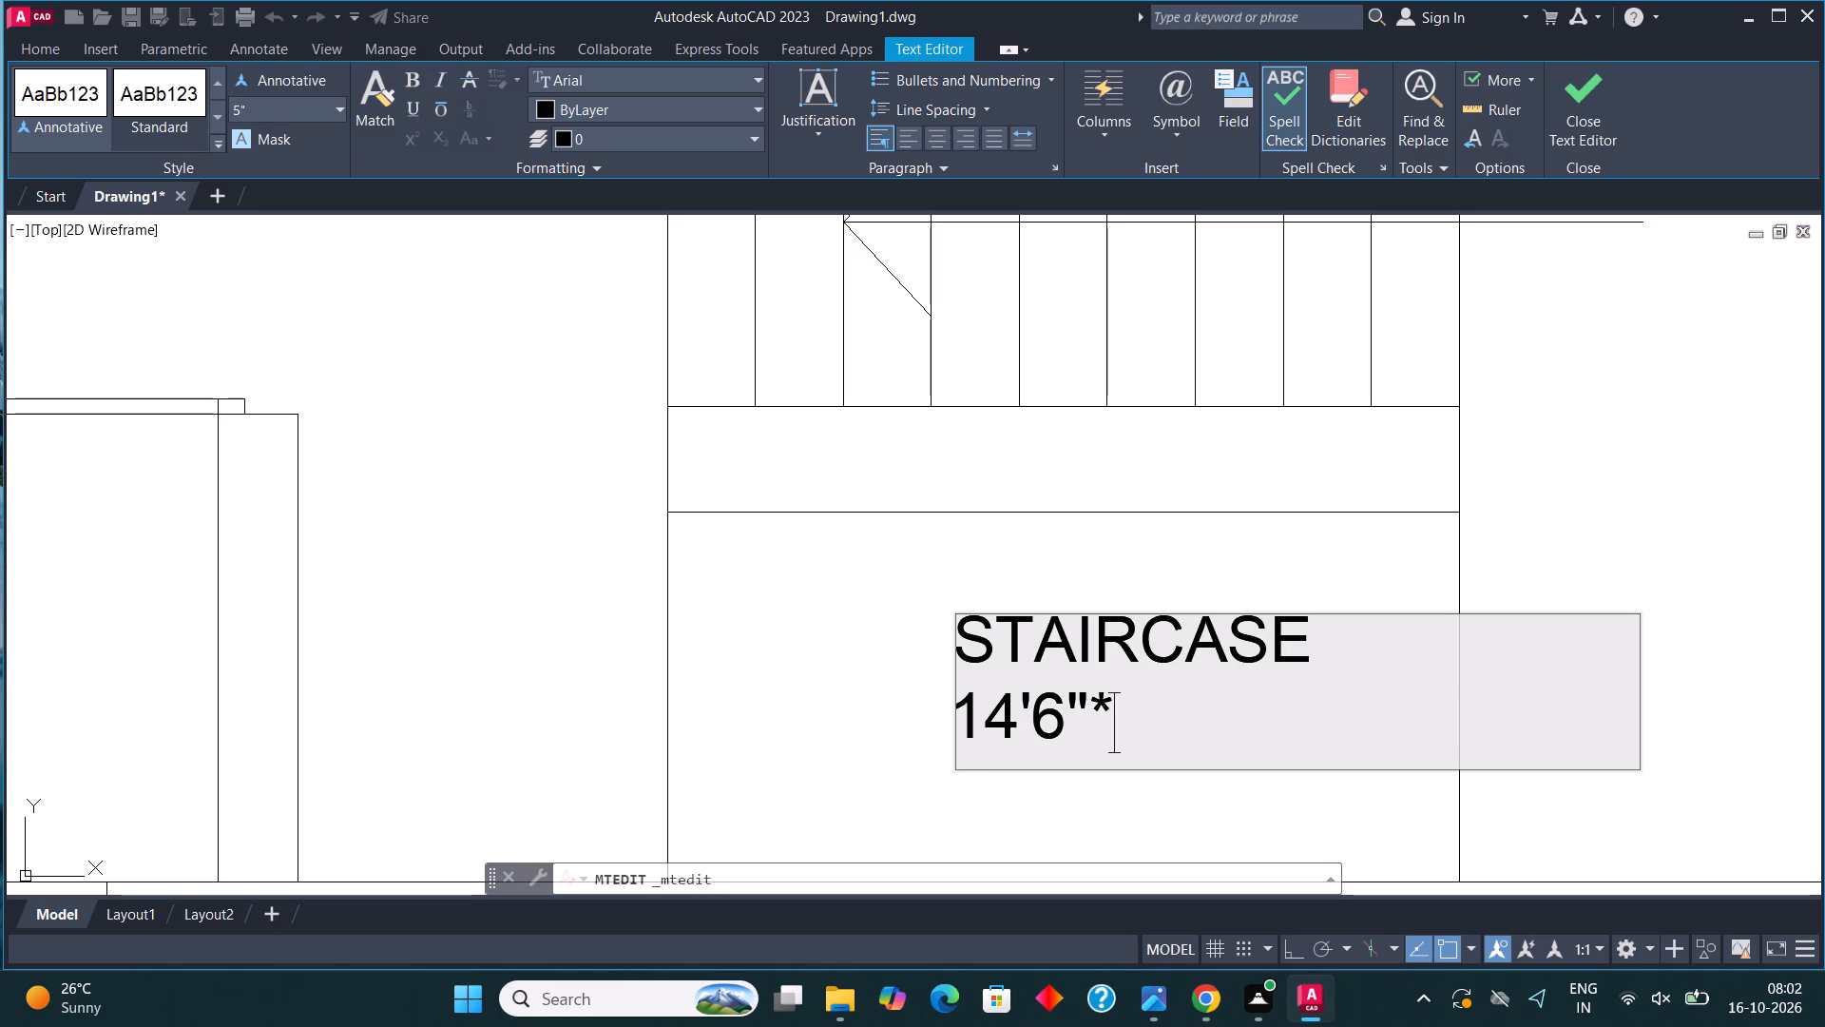
pyautogui.write("8'")
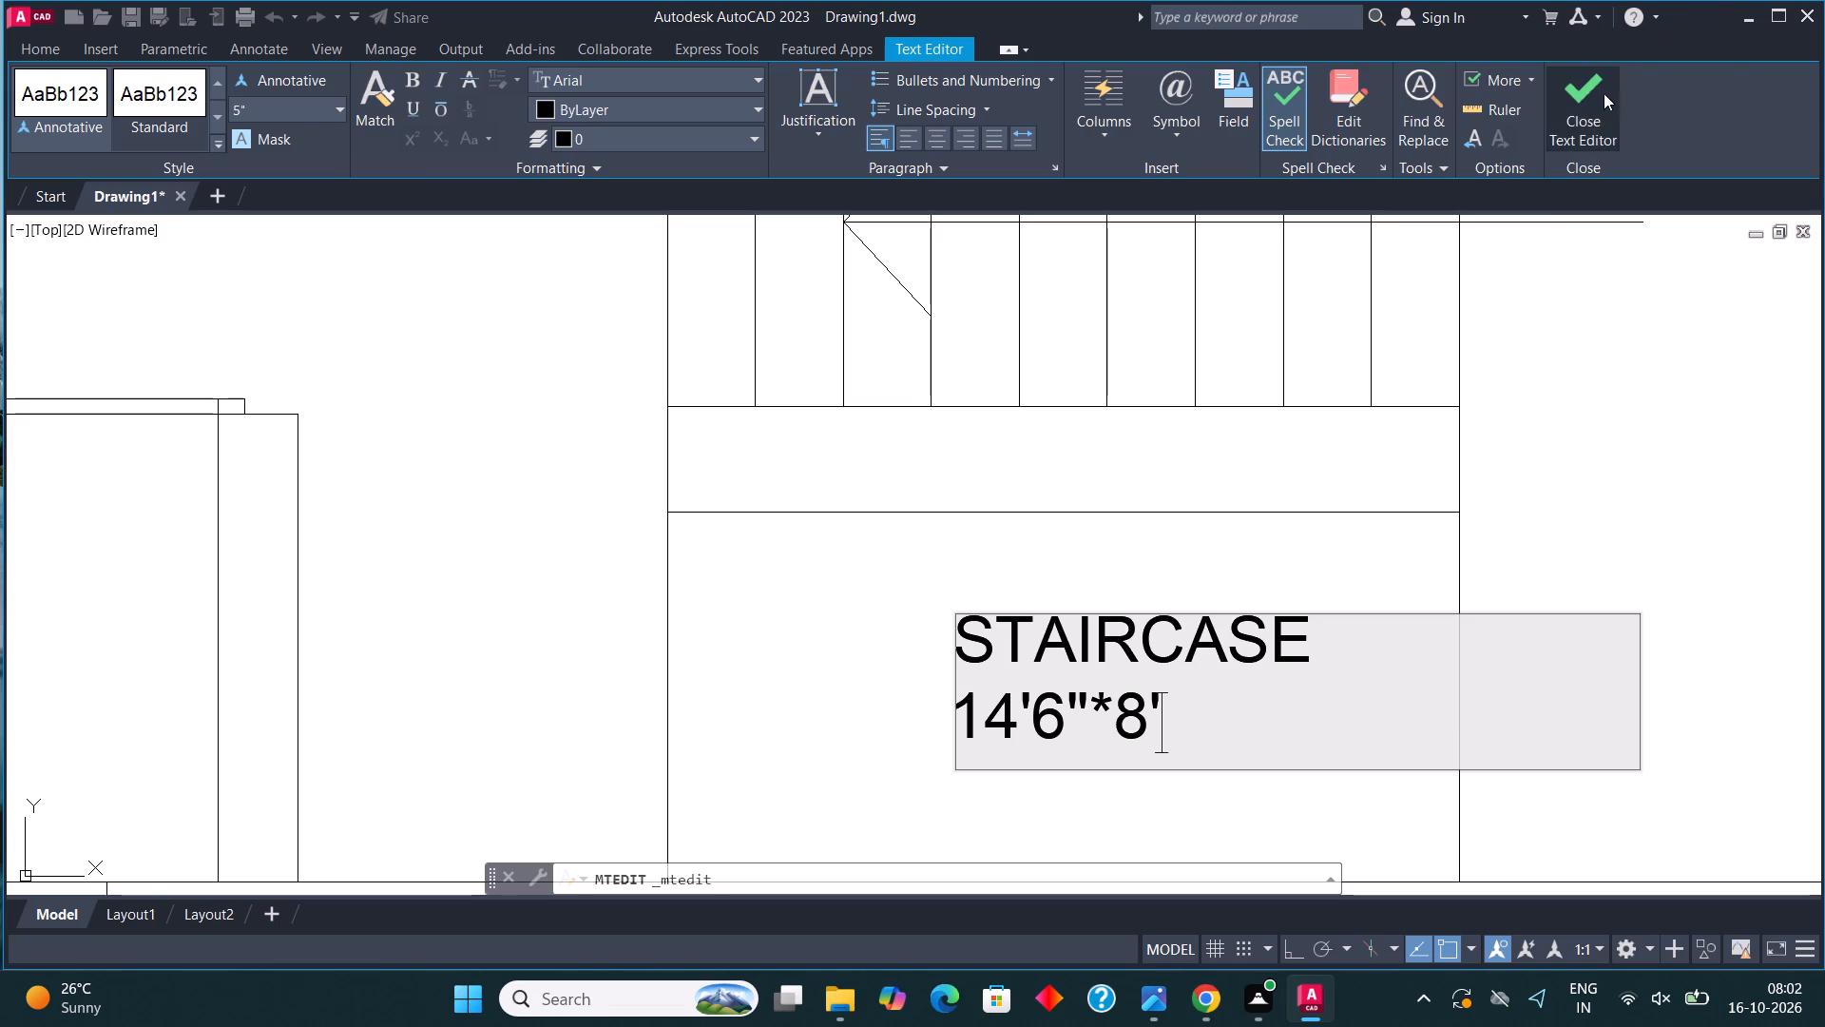
pyautogui.click(1571, 104)
# Replace the label text between the dining table and the sofa with LIVING & DINING and the dimensions 15'*24' on a second line.
pyautogui.scroll(-2, 1519, 300)
pyautogui.moveTo(1234, 349); pyautogui.dragTo(1218, 606, button='middle')
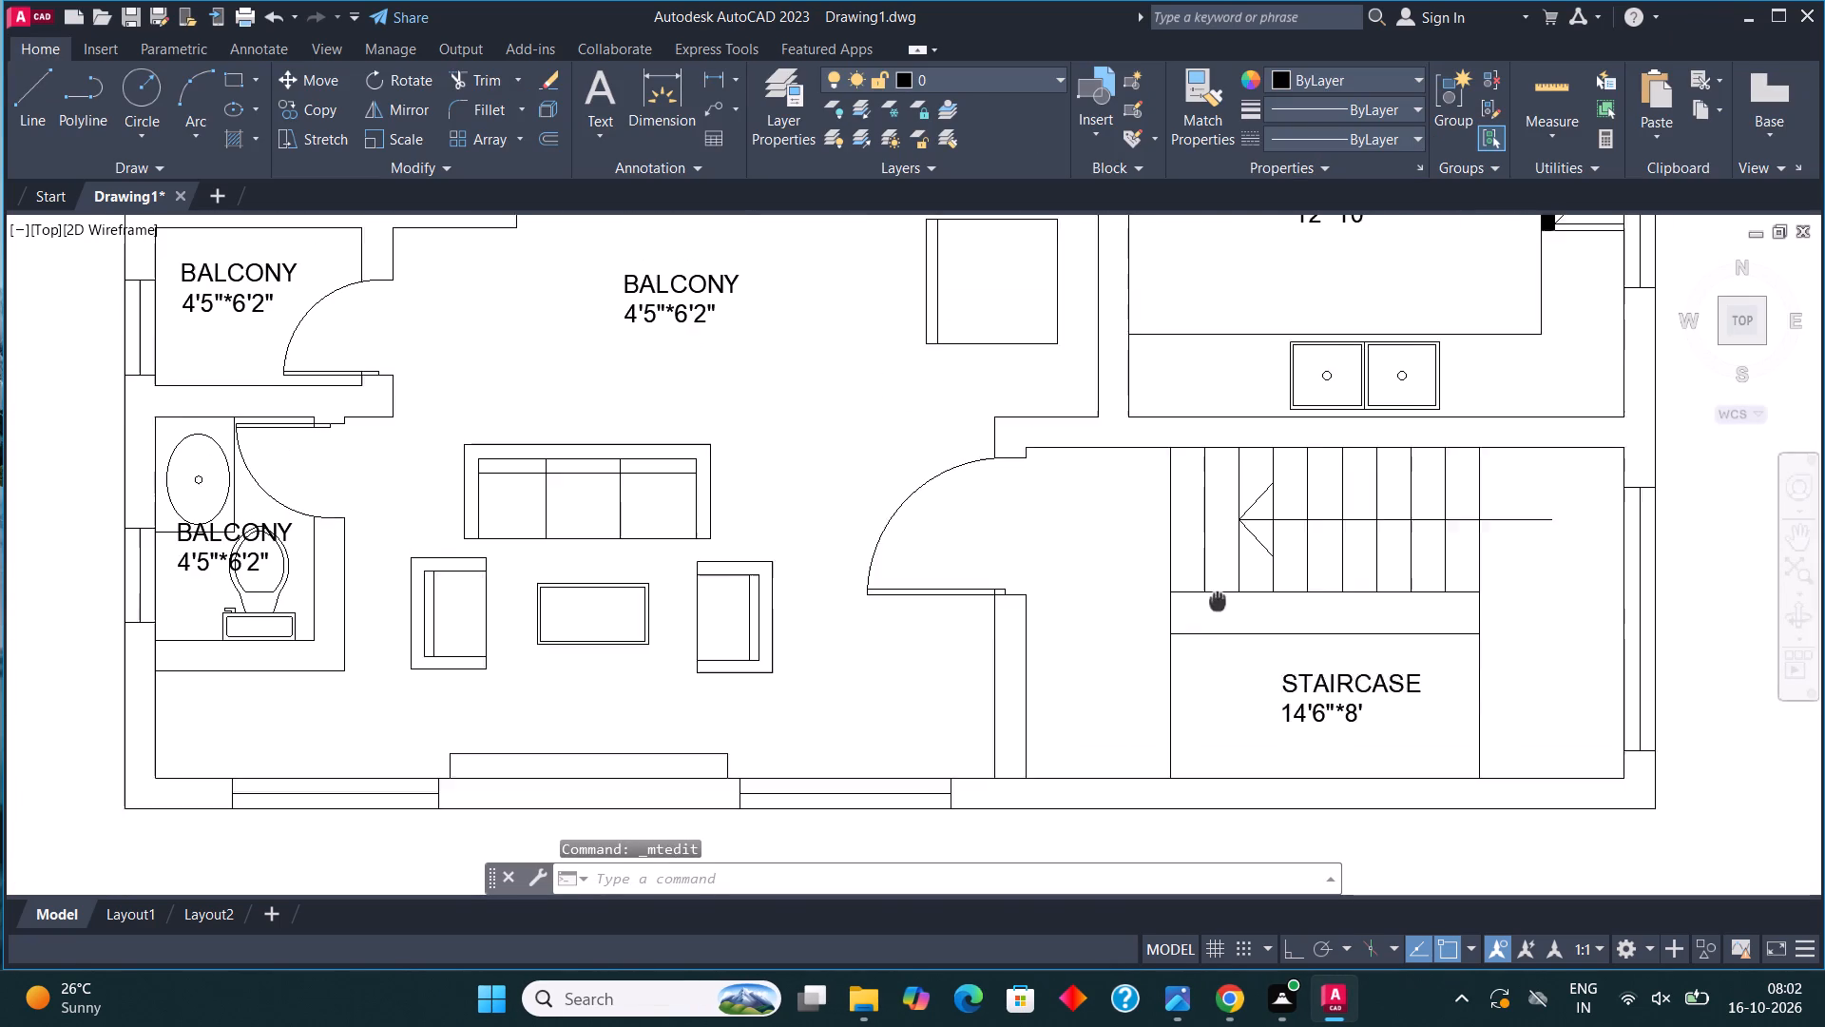
pyautogui.moveTo(1218, 606); pyautogui.dragTo(1229, 634, button='middle')
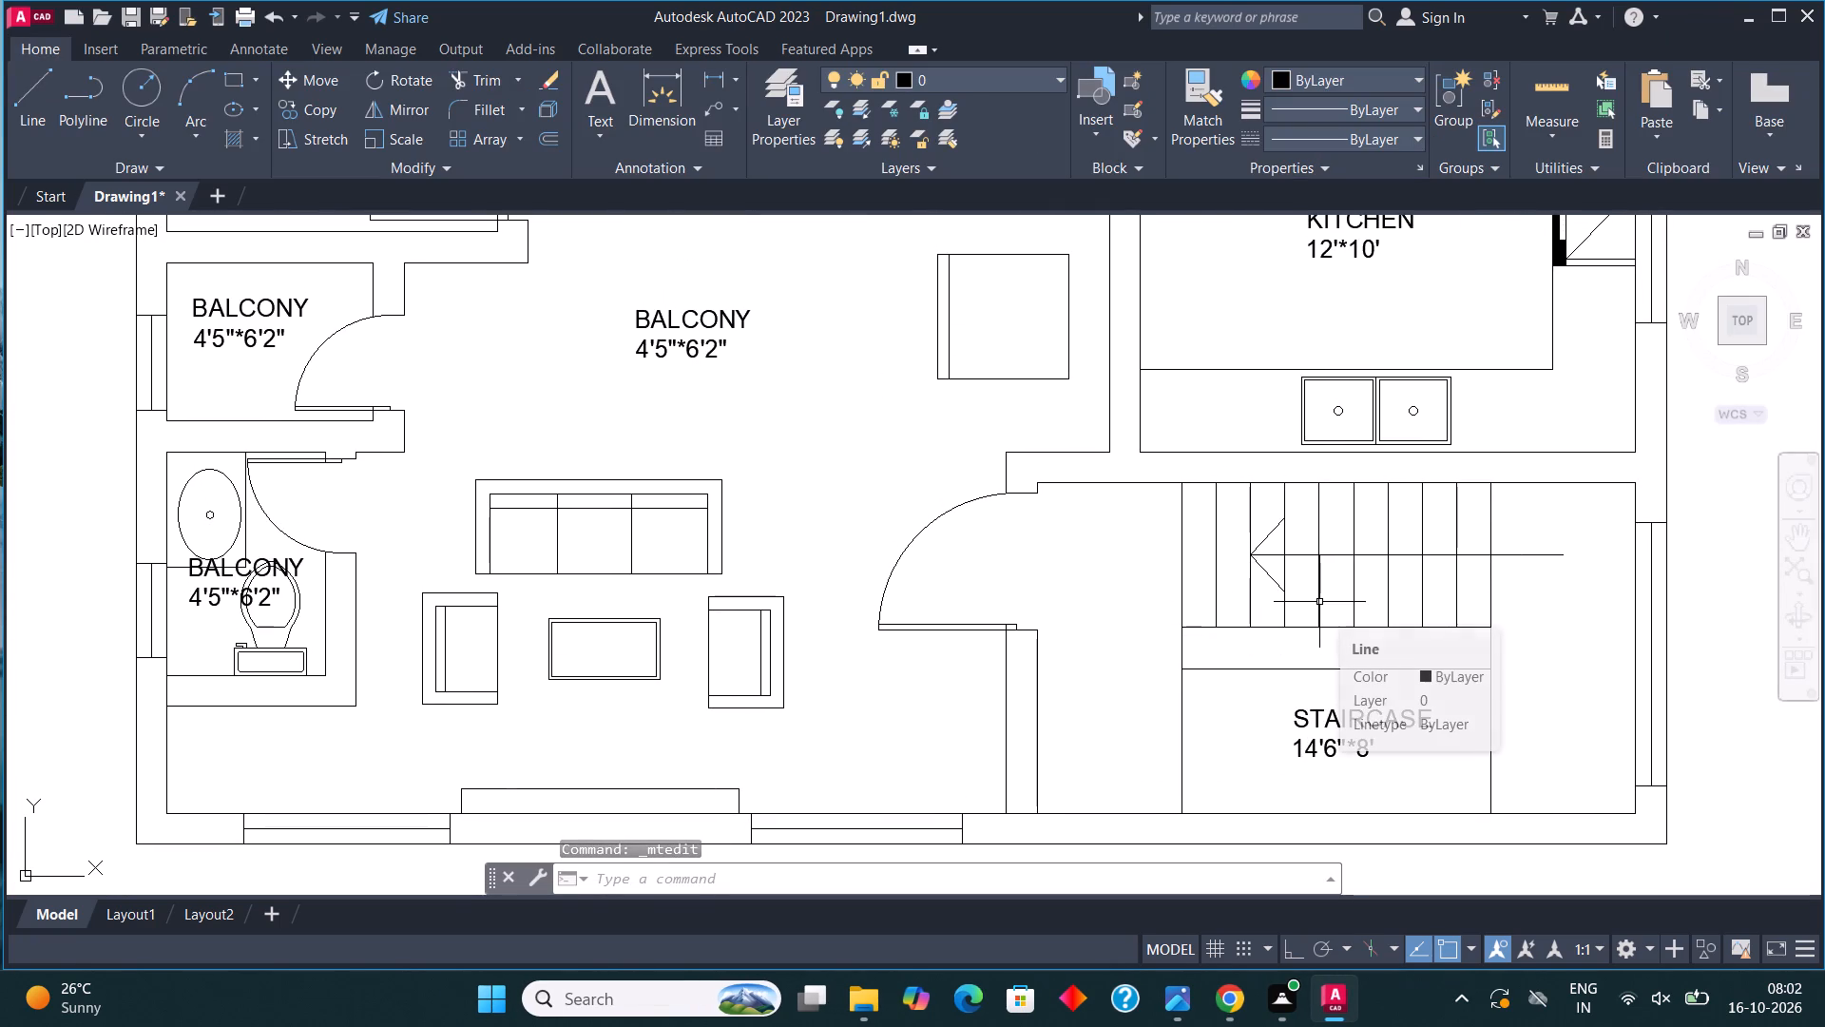
pyautogui.scroll(-2, 928, 539)
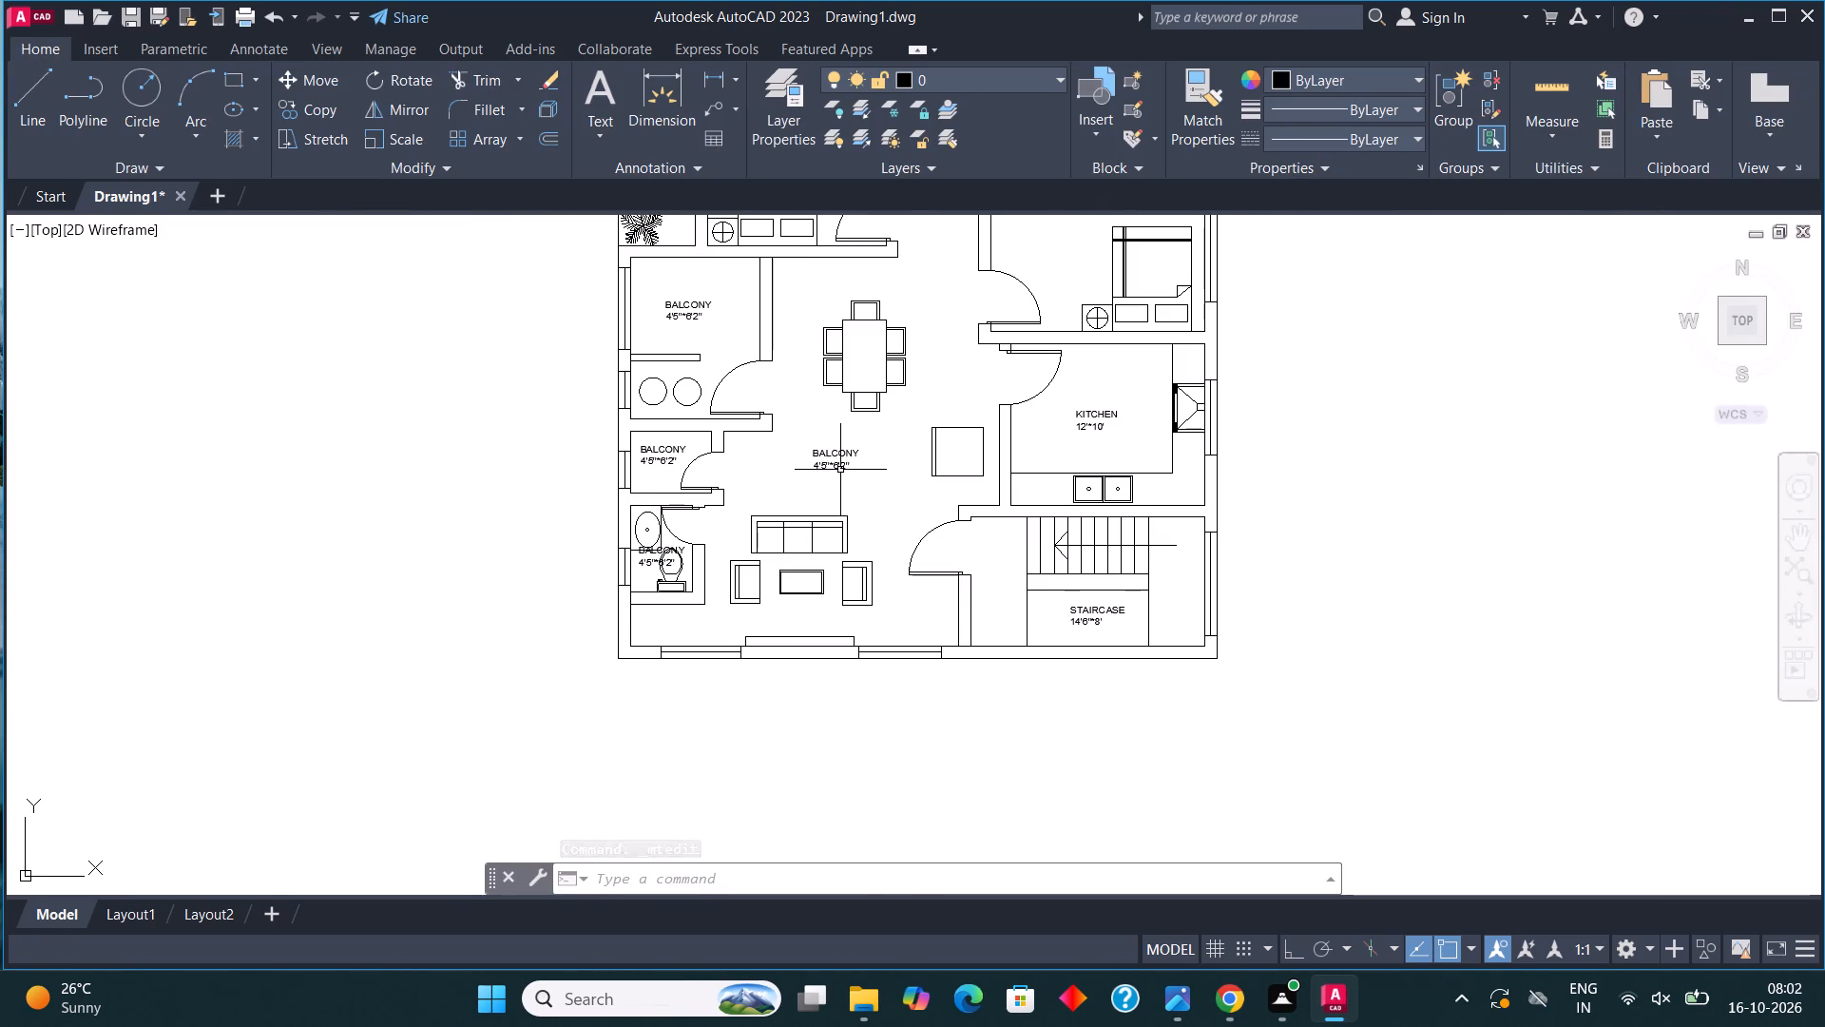
pyautogui.scroll(4, 840, 470)
pyautogui.moveTo(813, 533); pyautogui.dragTo(849, 647, button='middle')
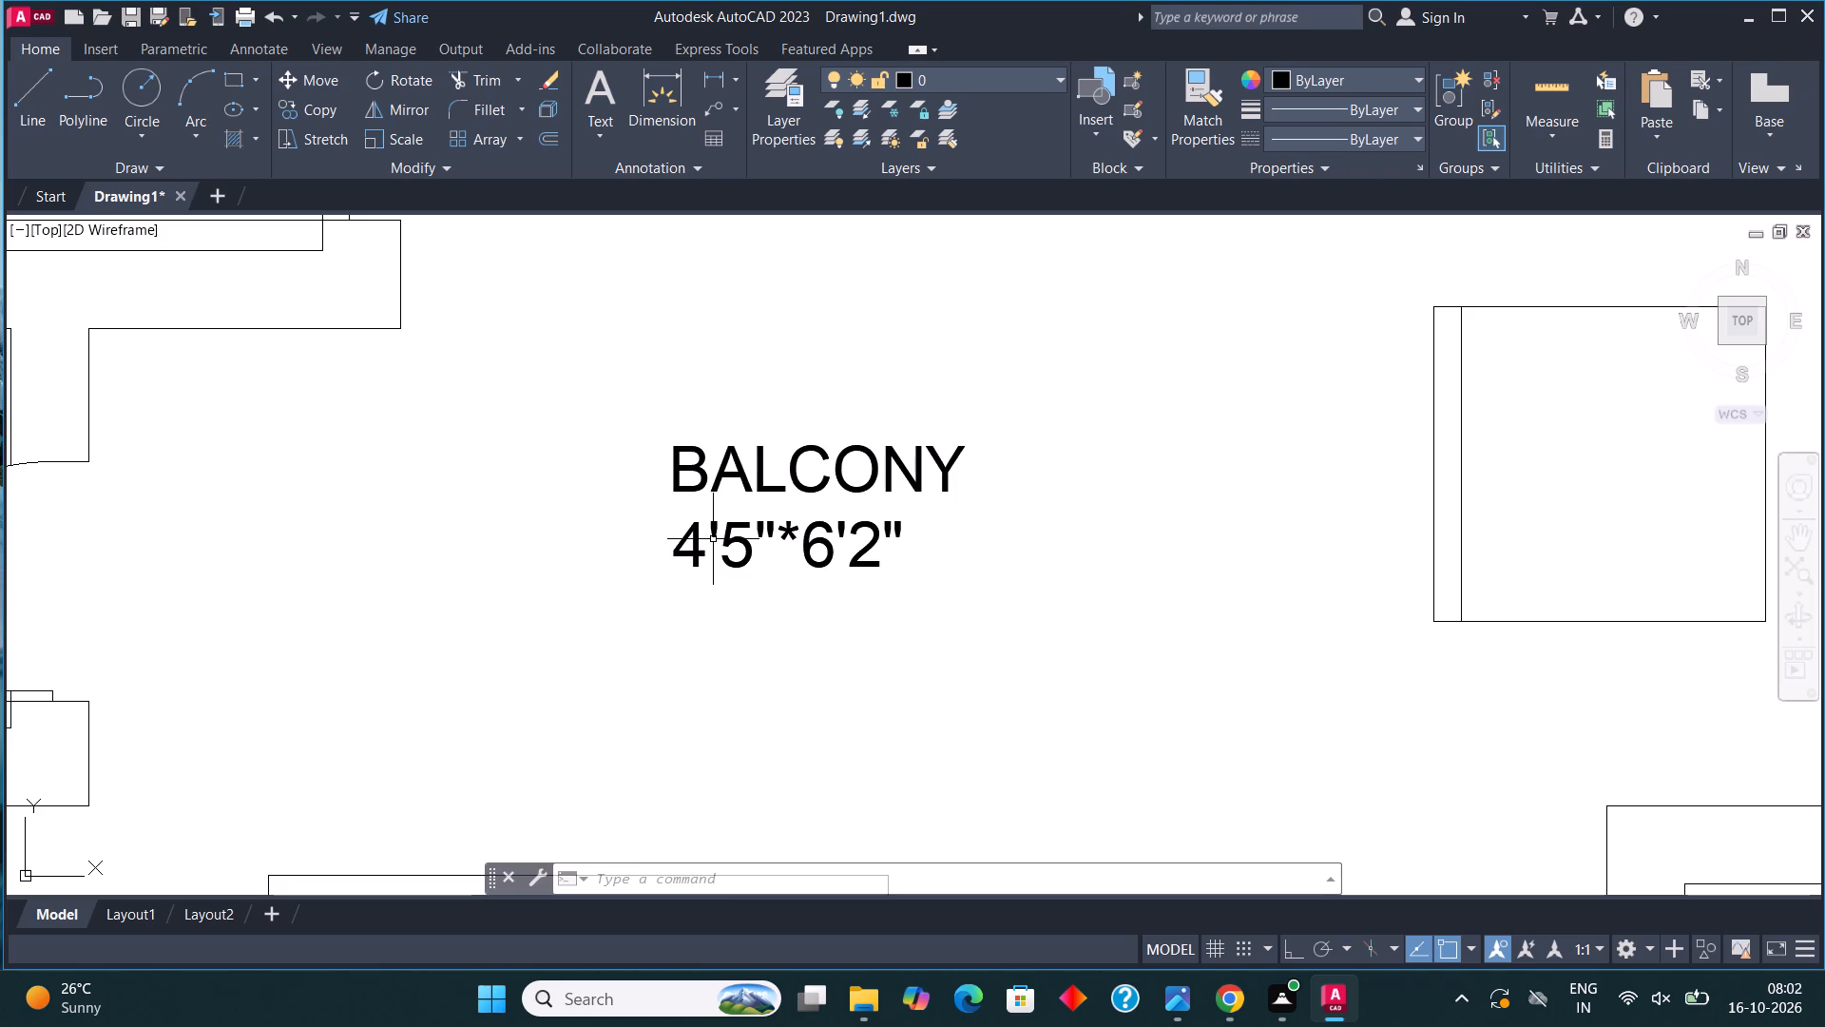
pyautogui.click(716, 539)
pyautogui.rightClick(715, 539)
pyautogui.click(810, 365)
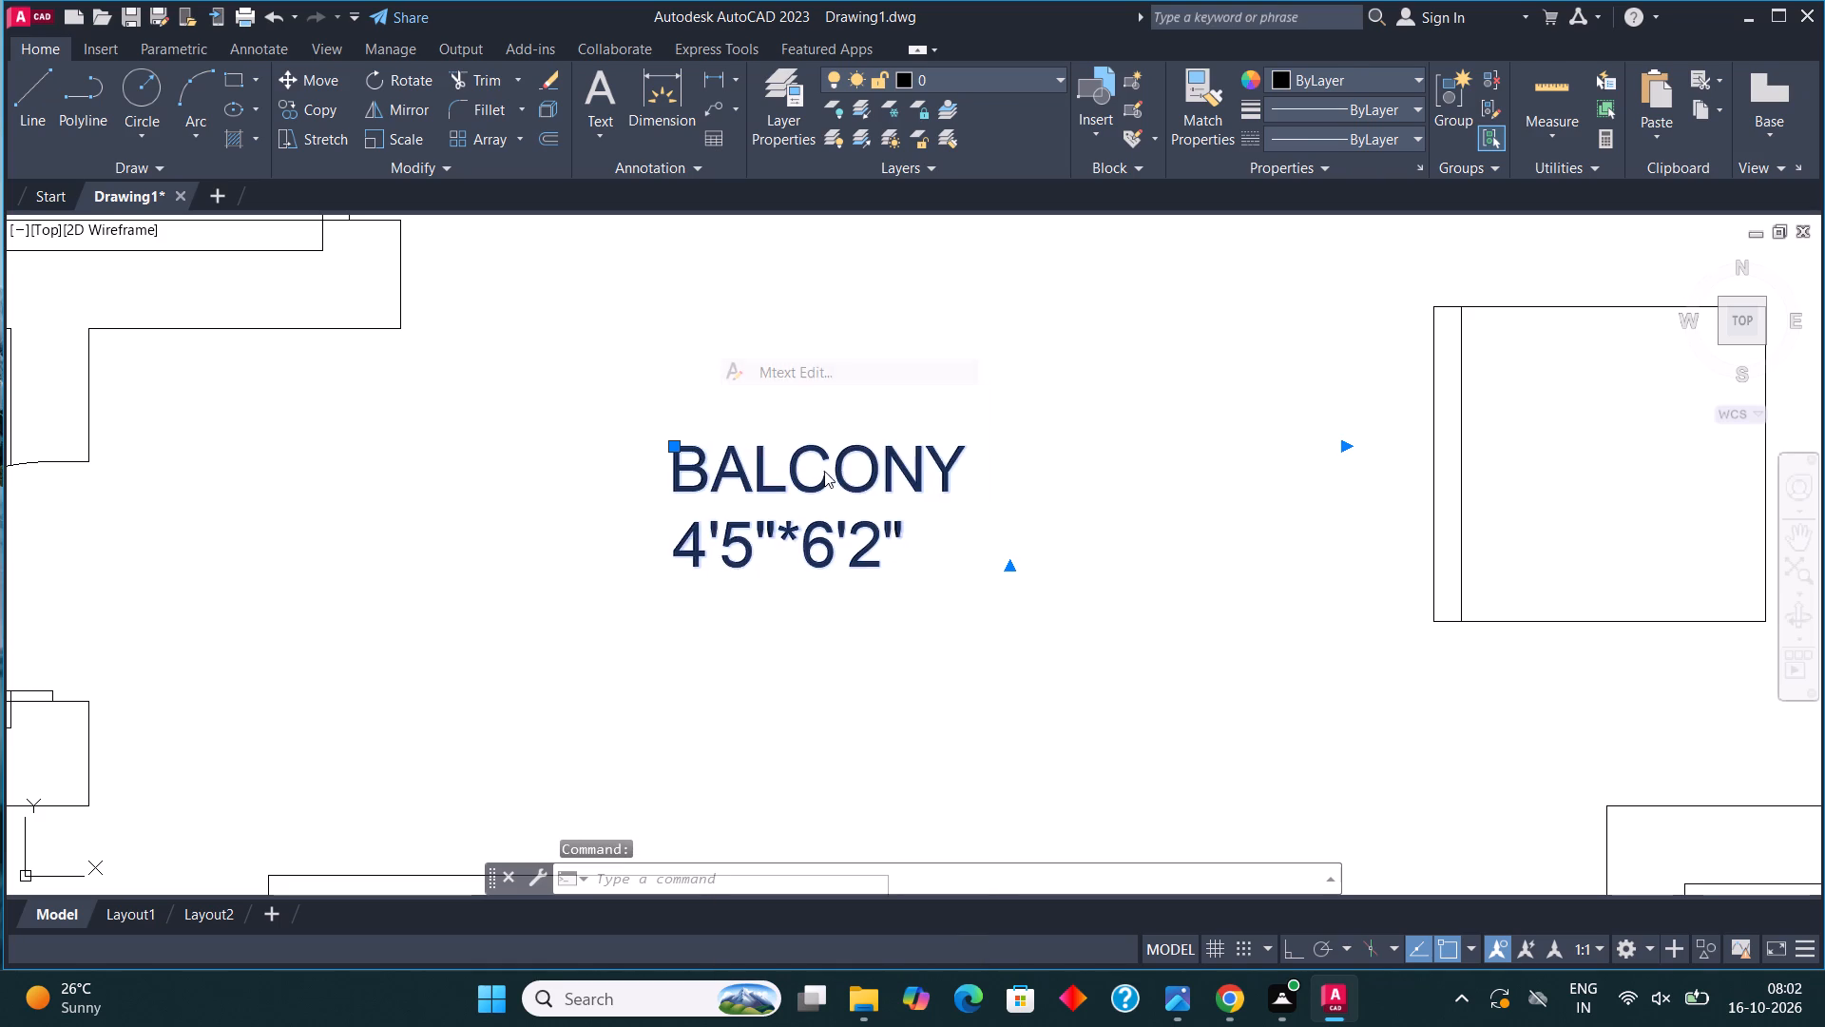
pyautogui.click(921, 546)
pyautogui.press('BackSpace')
pyautogui.press('BackSpace')
pyautogui.press('BackSpace')
pyautogui.press('BackSpace')
pyautogui.press('BackSpace')
pyautogui.press('BackSpace')
pyautogui.press('BackSpace')
pyautogui.press('BackSpace')
pyautogui.press('BackSpace')
pyautogui.press('BackSpace')
pyautogui.press('BackSpace')
pyautogui.press('BackSpace')
pyautogui.press('BackSpace')
pyautogui.press('BackSpace')
pyautogui.press('BackSpace')
pyautogui.press('BackSpace')
pyautogui.press('BackSpace')
pyautogui.press('BackSpace')
pyautogui.press('BackSpace')
pyautogui.press('BackSpace')
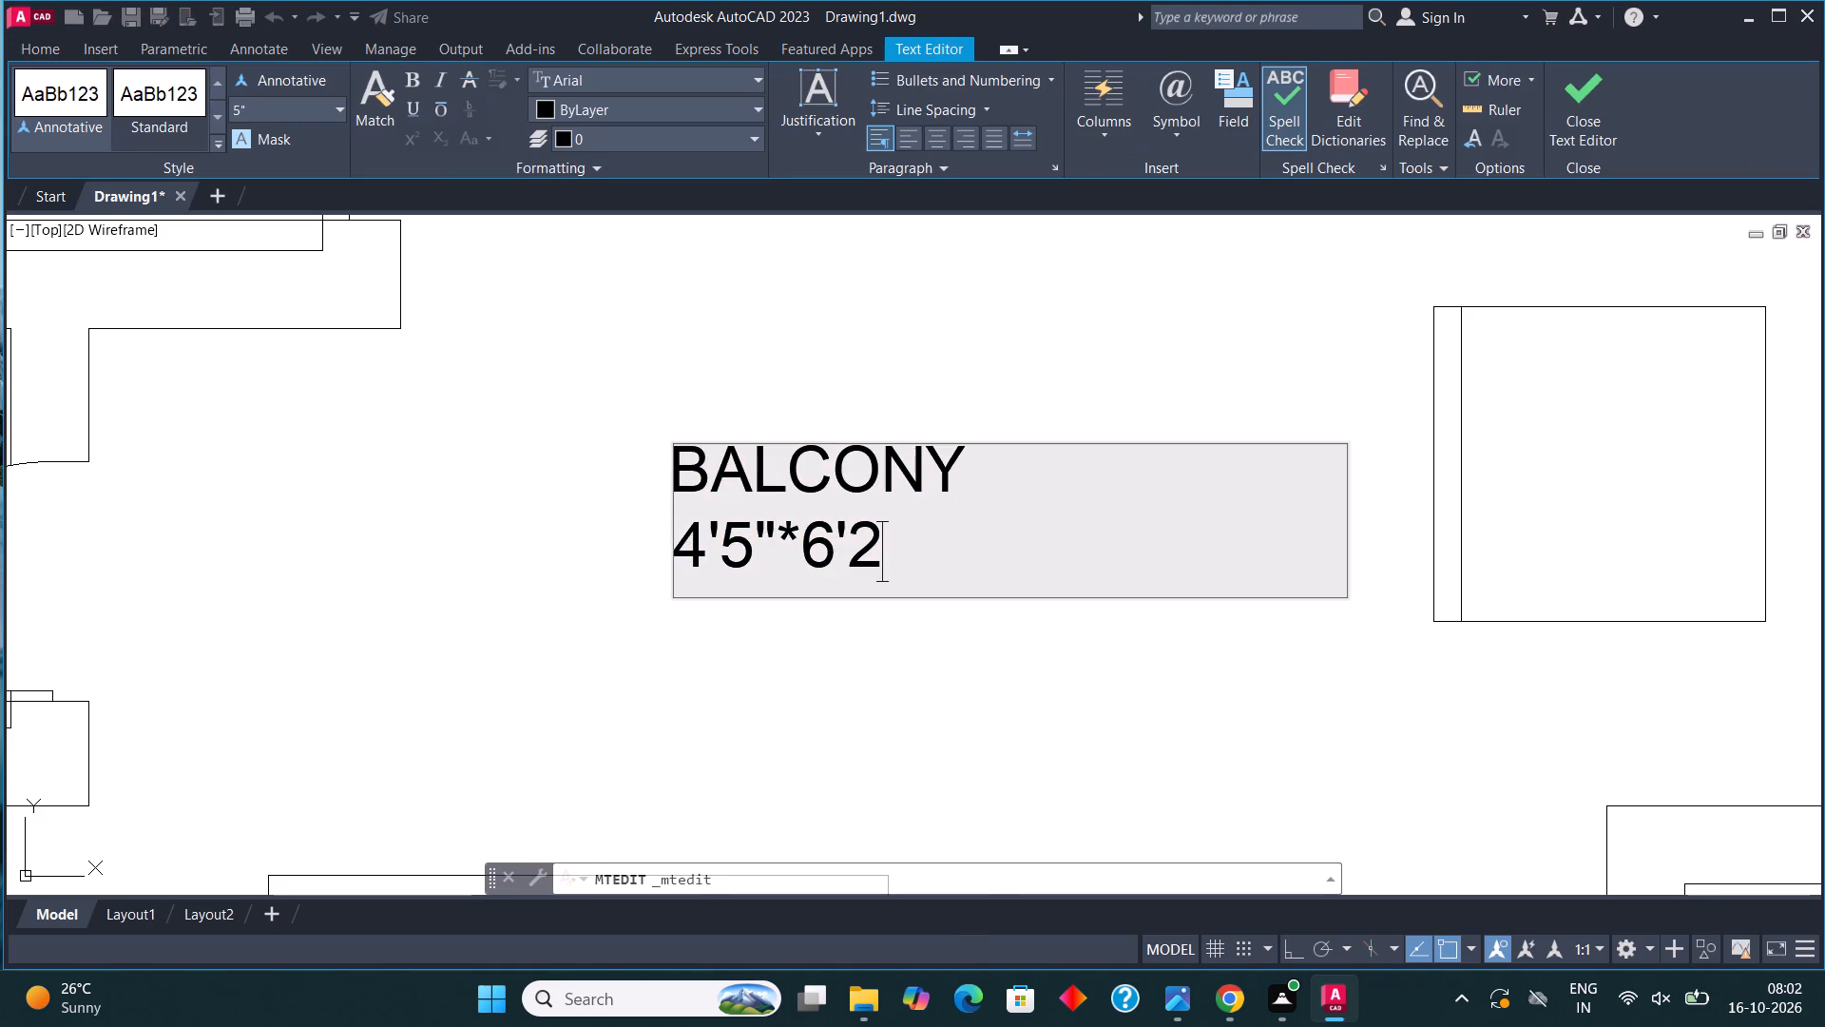
pyautogui.write('LIVING')
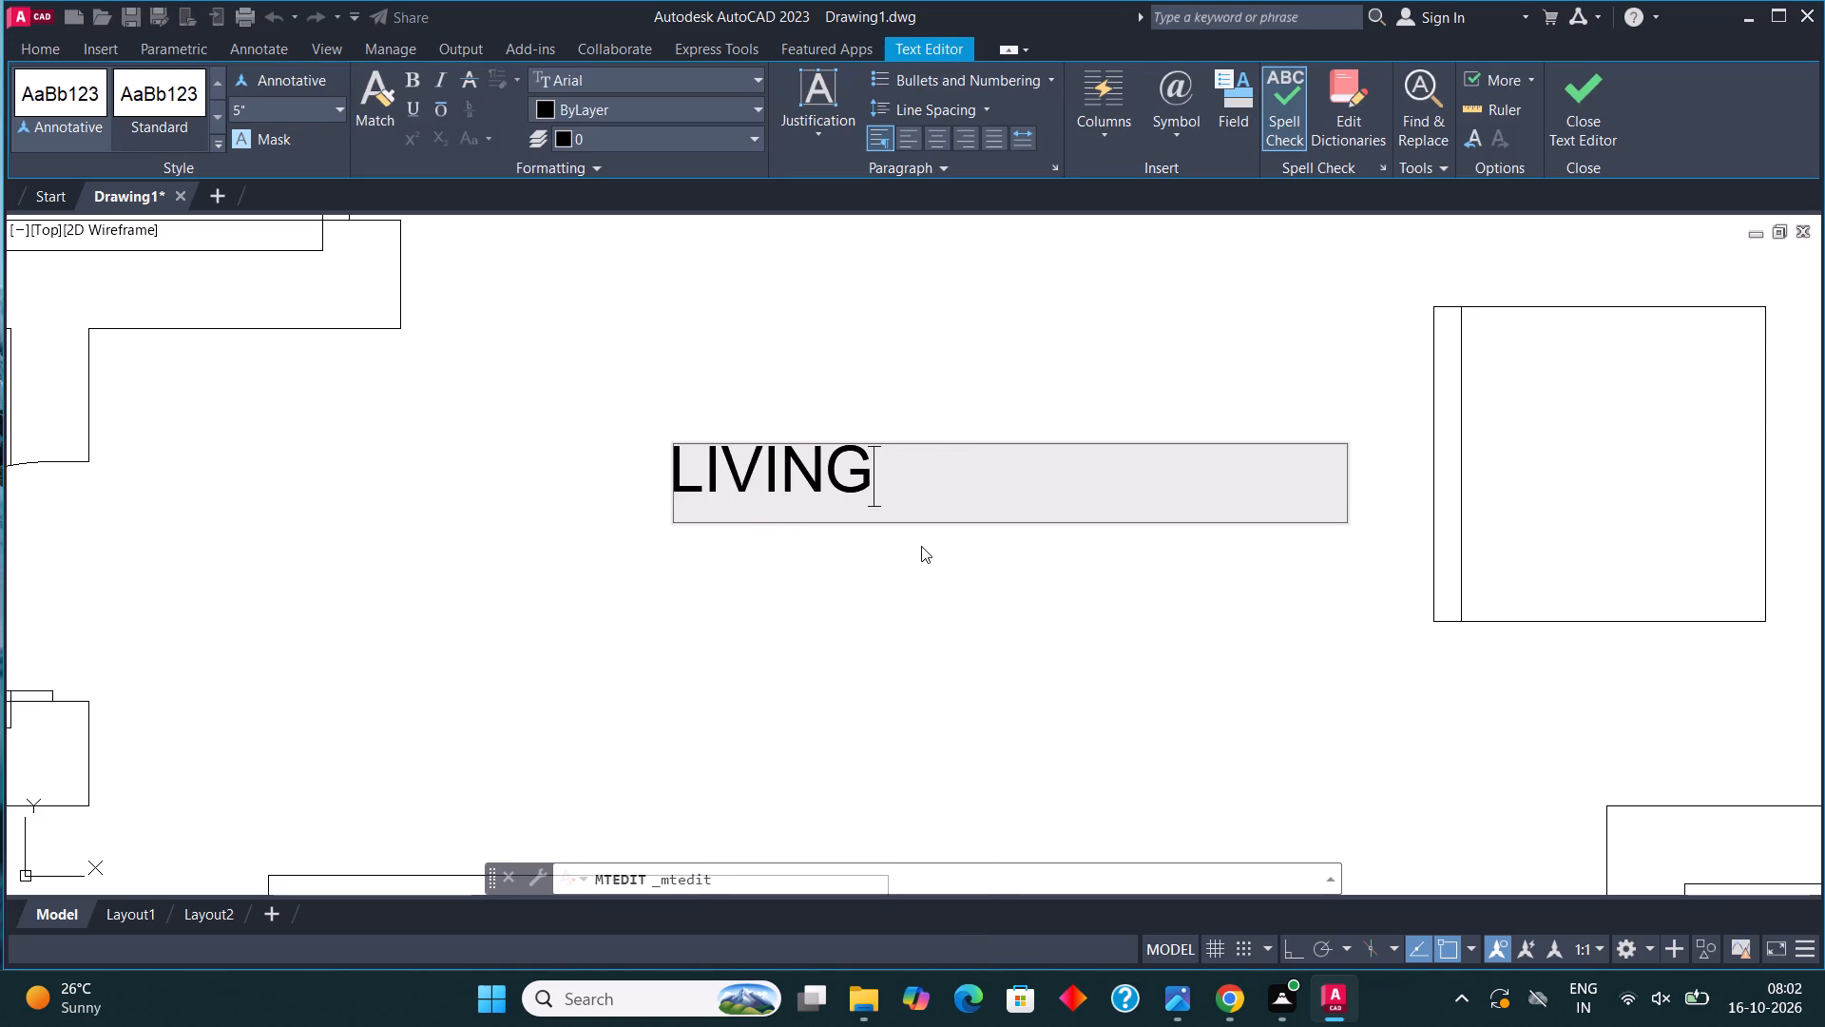
pyautogui.press('space')
pyautogui.hotkey('shift', '&')
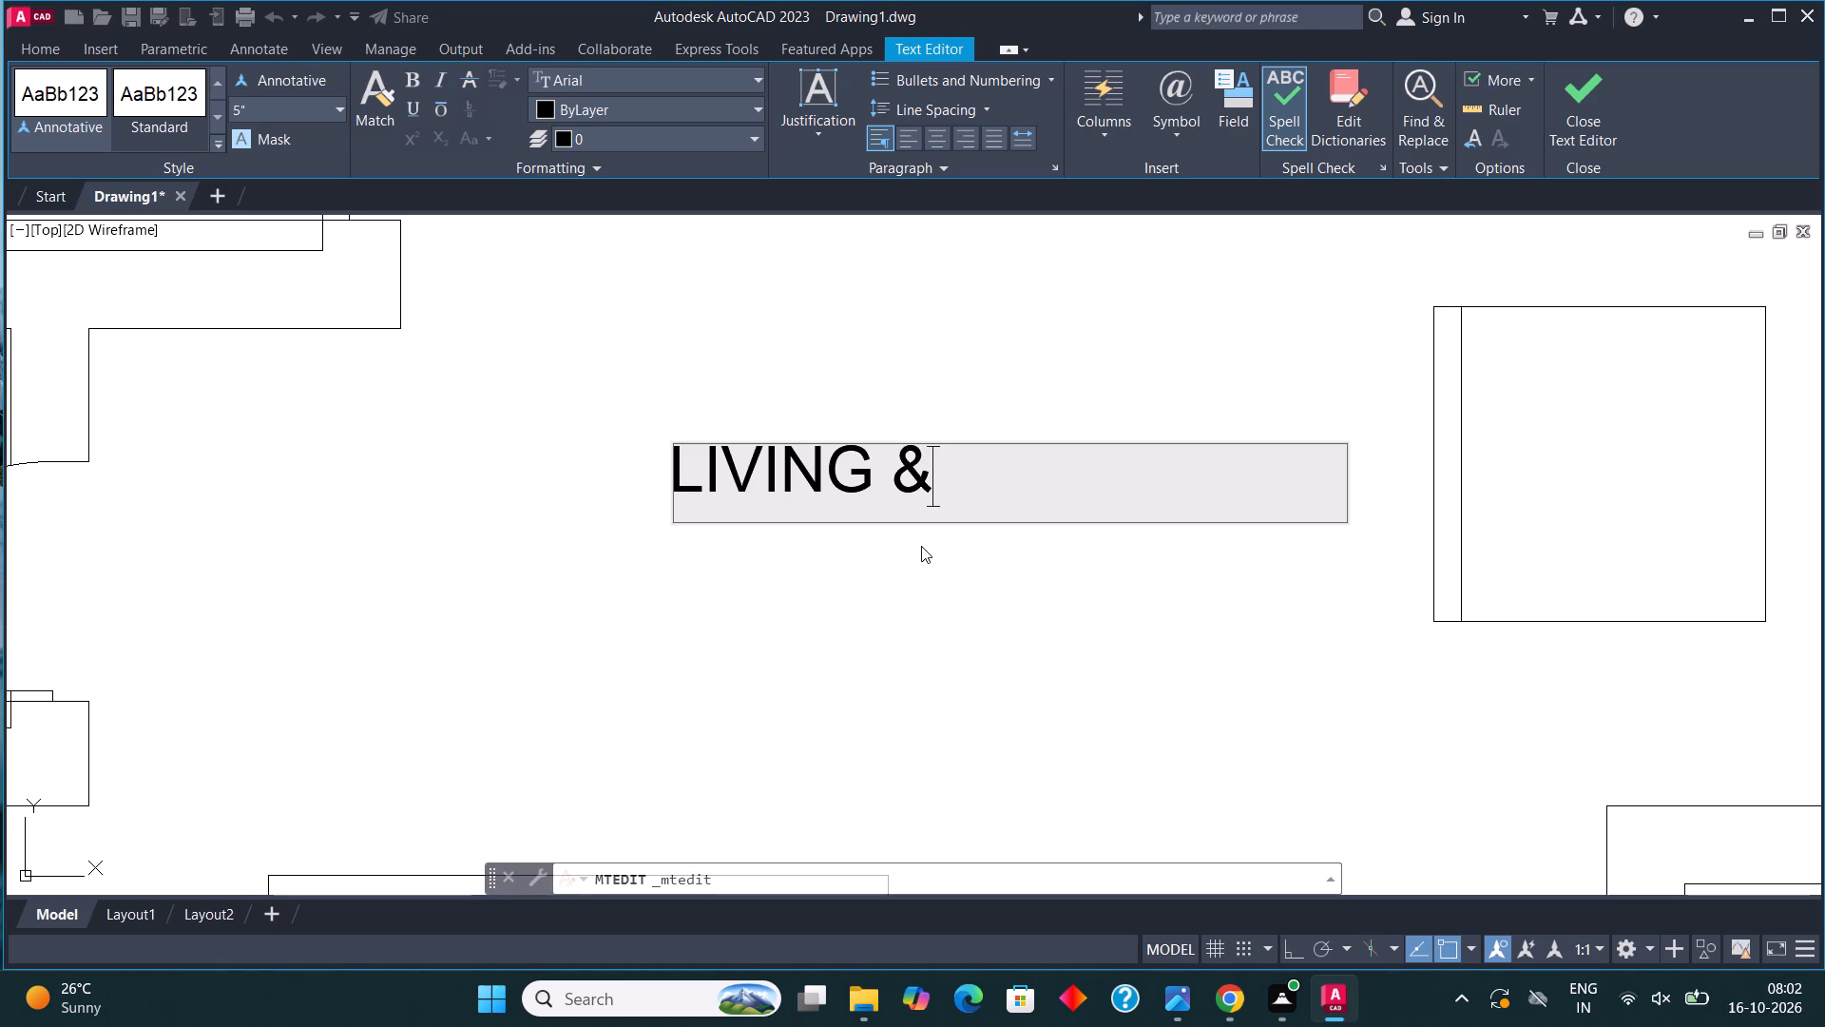
pyautogui.press('space')
pyautogui.write('DINING')
pyautogui.press('Return')
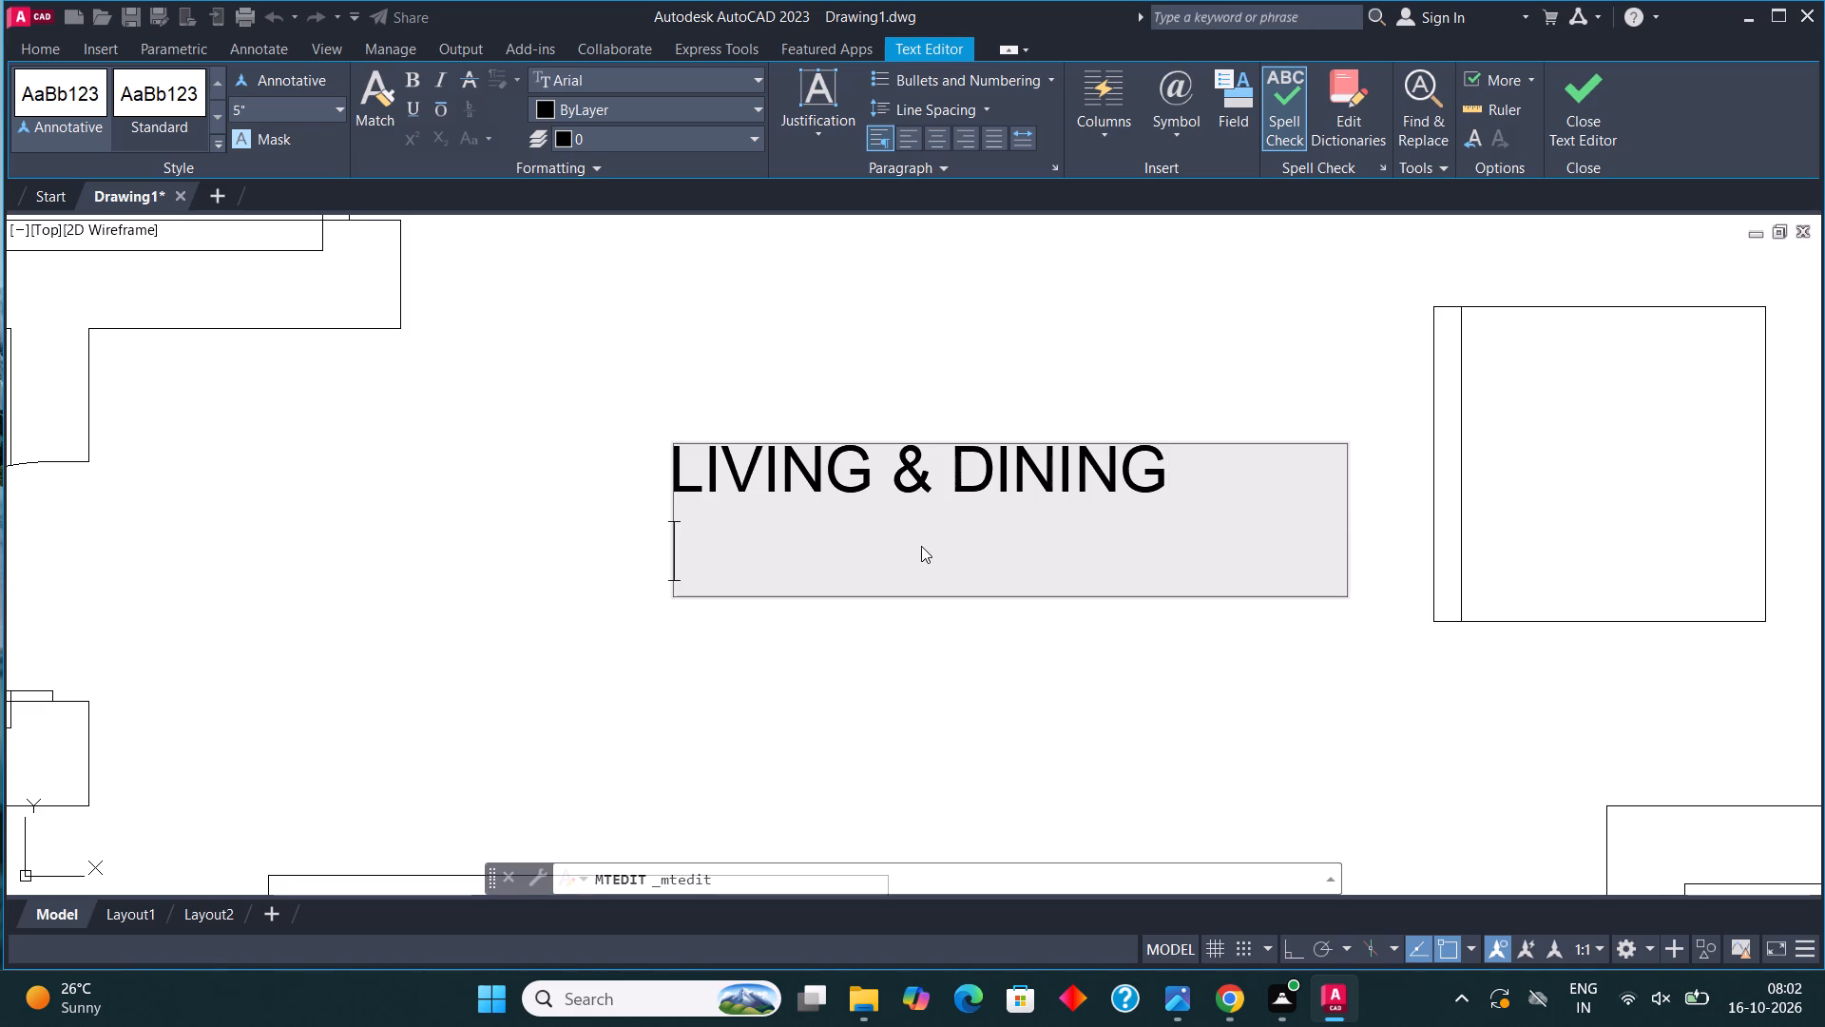
pyautogui.write("15'")
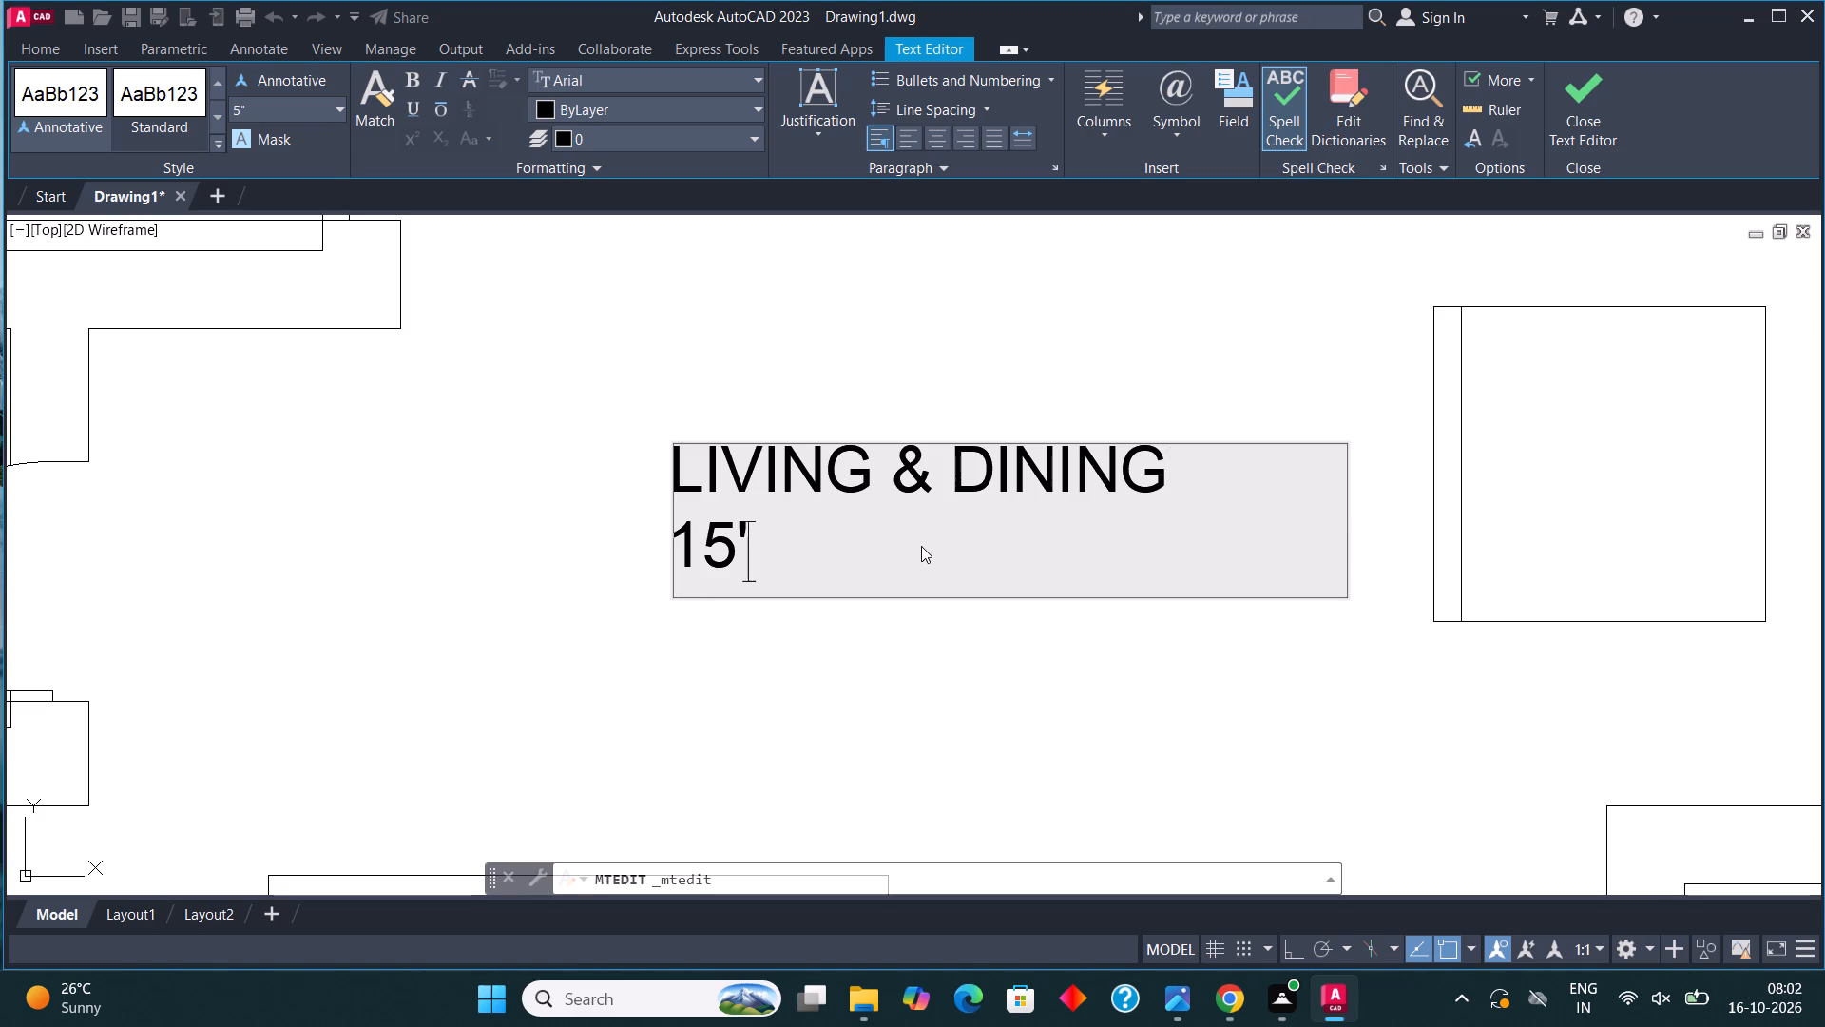
pyautogui.write("*24'")
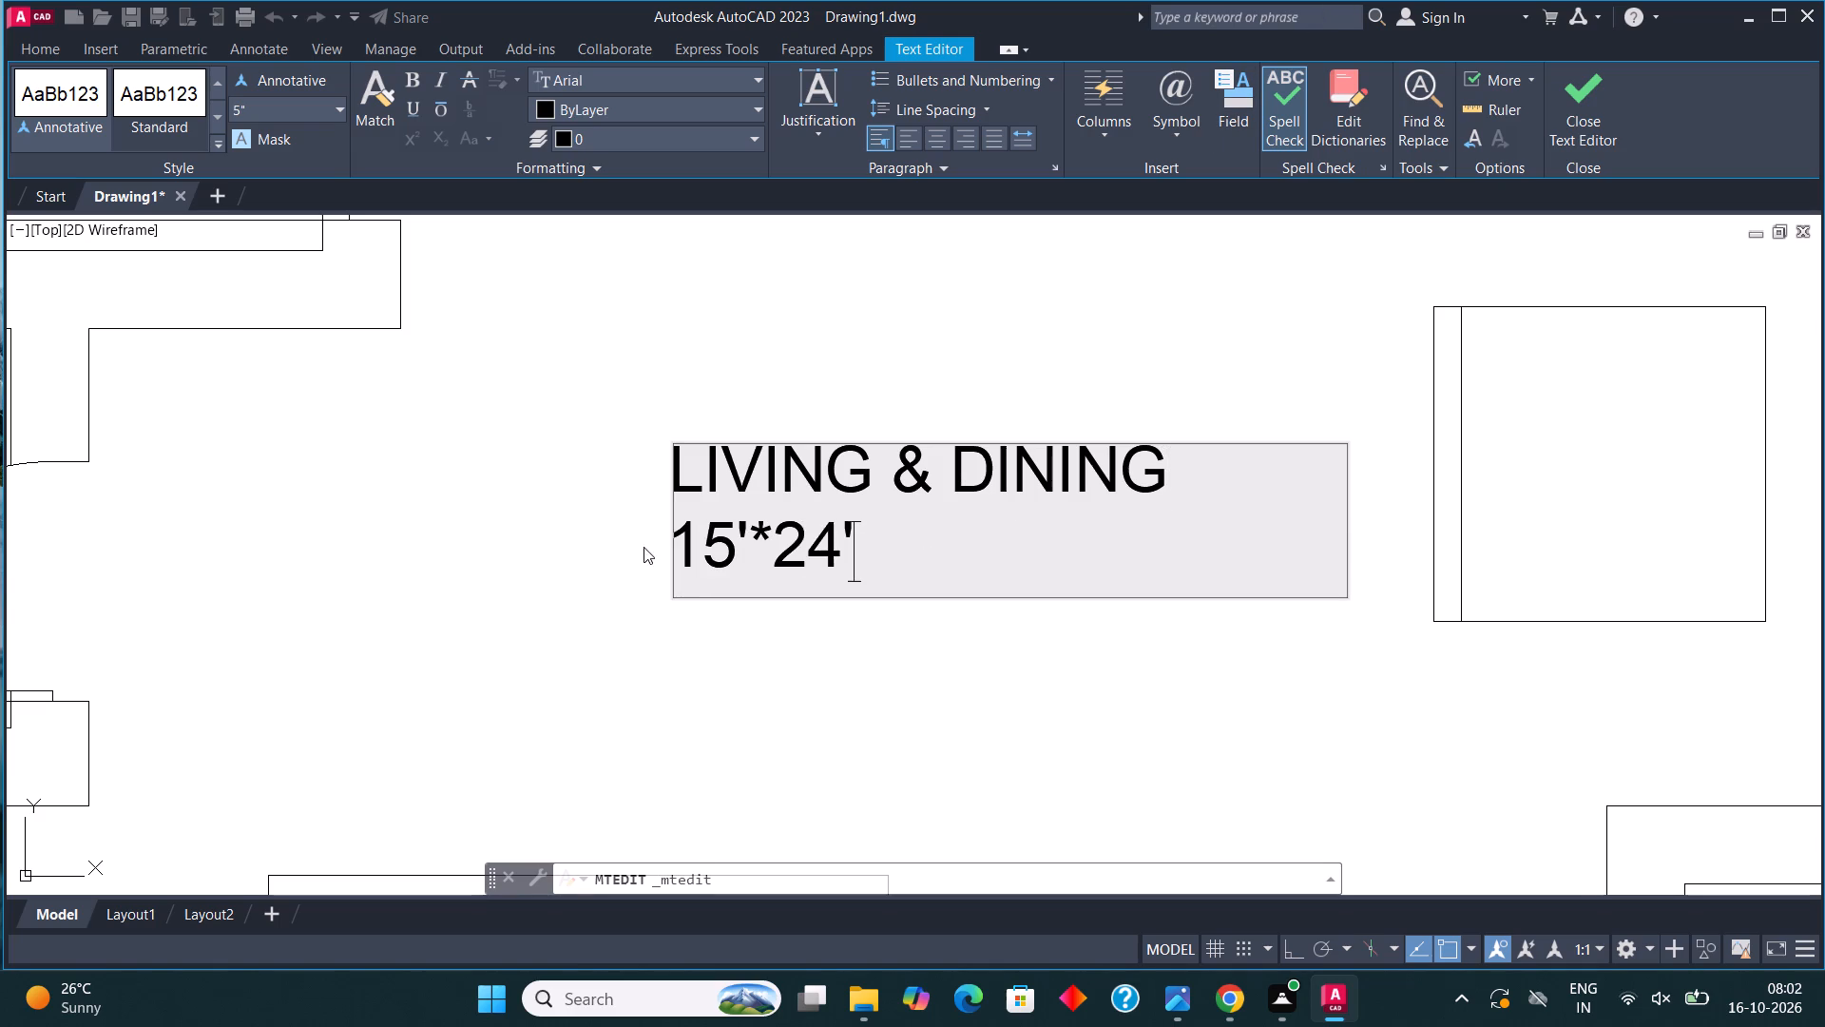
pyautogui.click(671, 539)
# Indent the 15'*24' line of the living and dining label by seven spaces to centre it beneath the room name.
pyautogui.click(692, 544)
pyautogui.rightClick(691, 544)
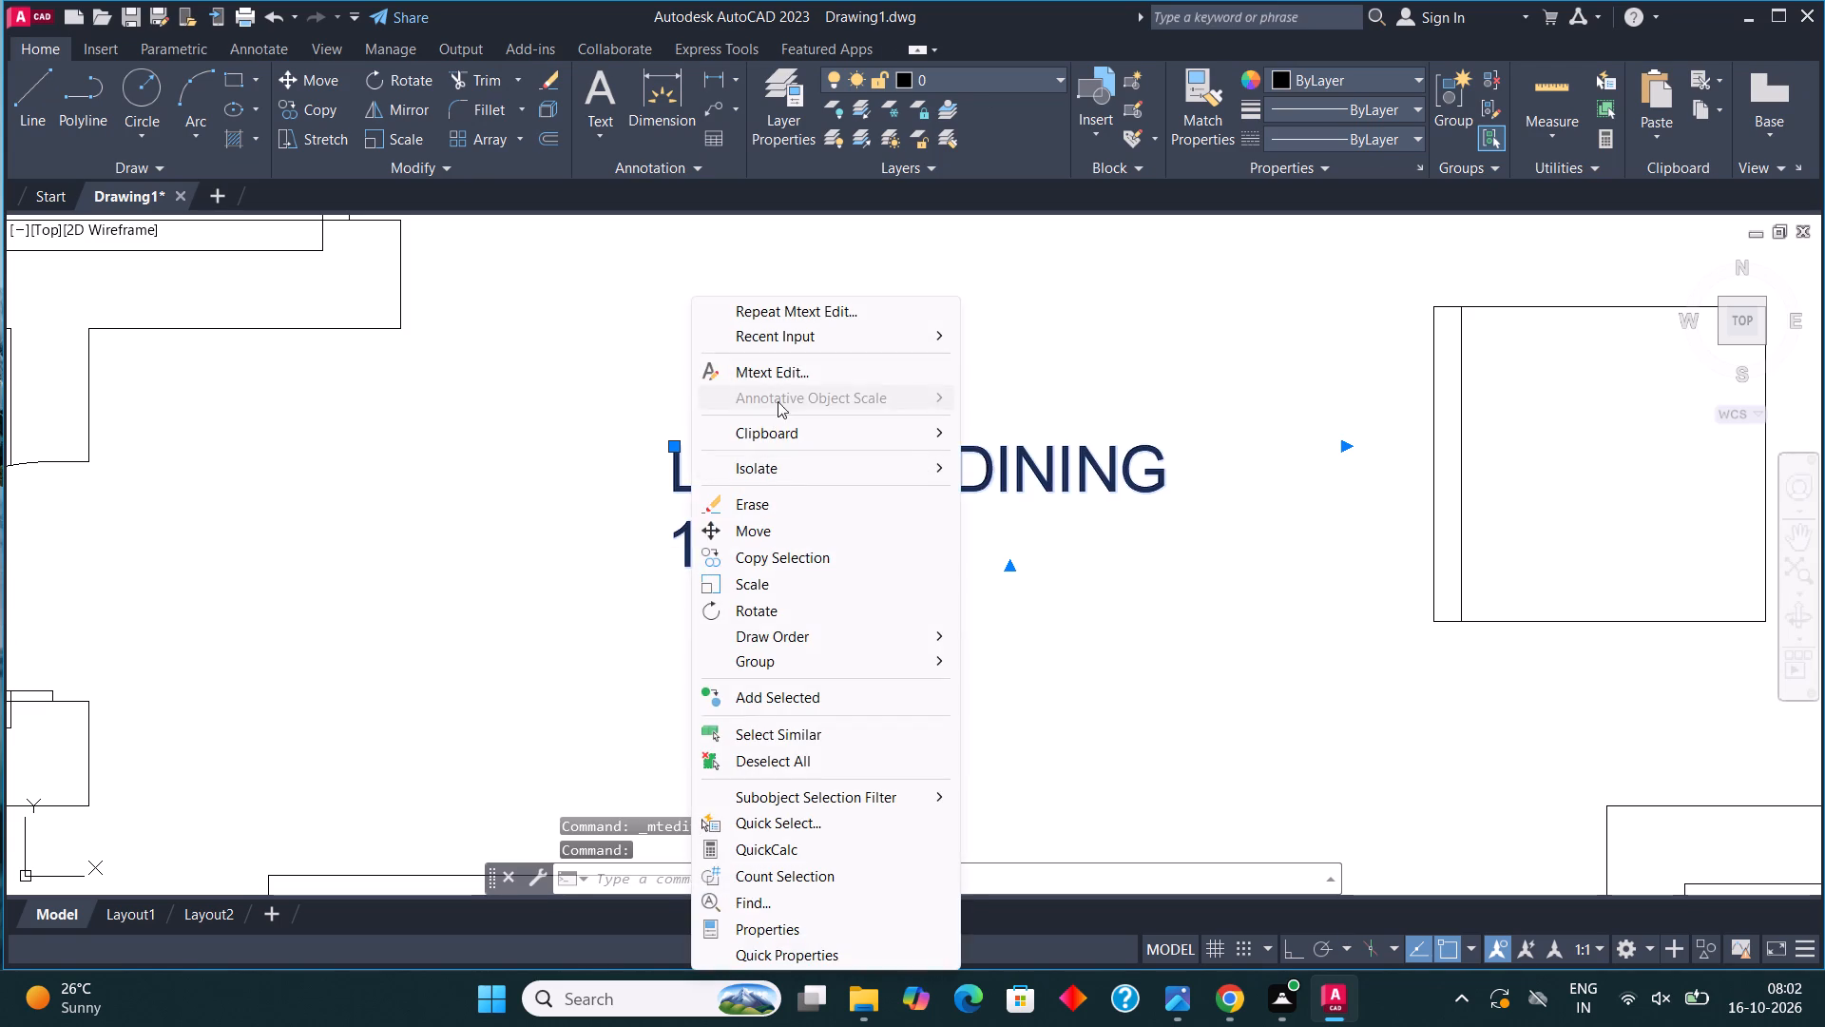
pyautogui.click(792, 375)
pyautogui.click(681, 558)
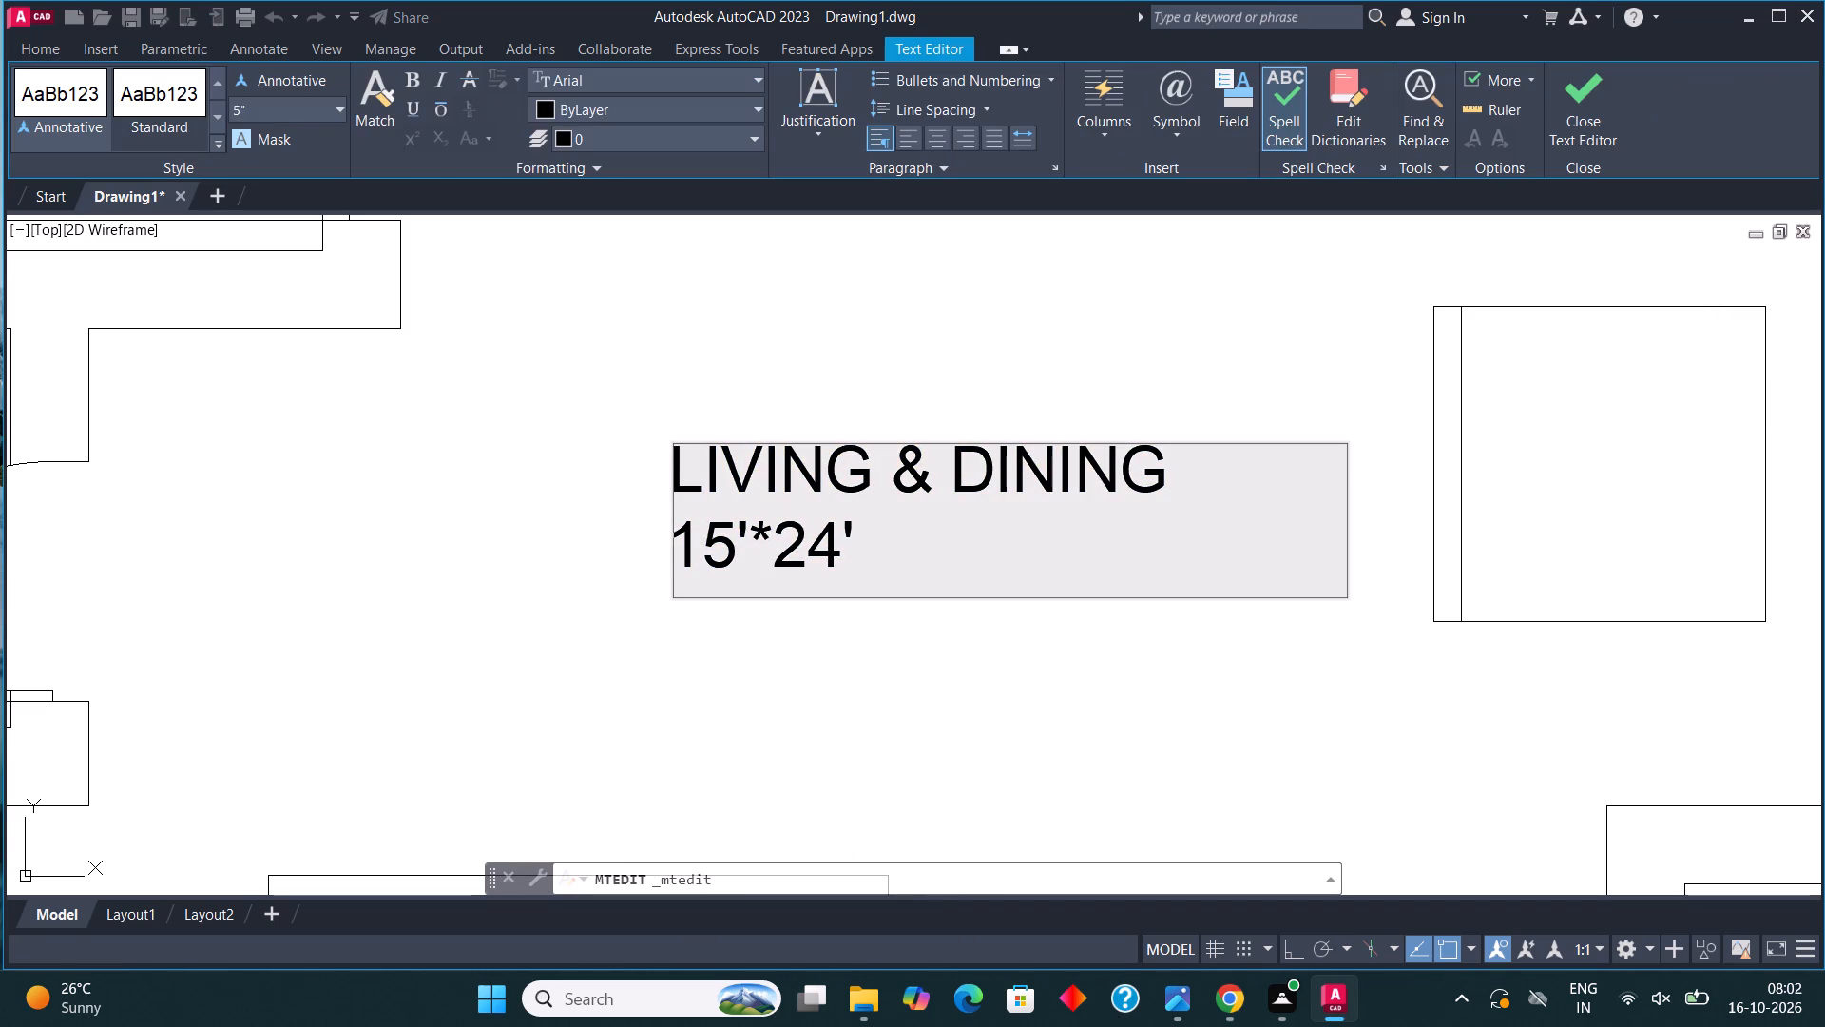
pyautogui.press('space')
pyautogui.press('space')
pyautogui.press('space')
pyautogui.press('space')
pyautogui.press('space')
pyautogui.press('space')
pyautogui.press('space')
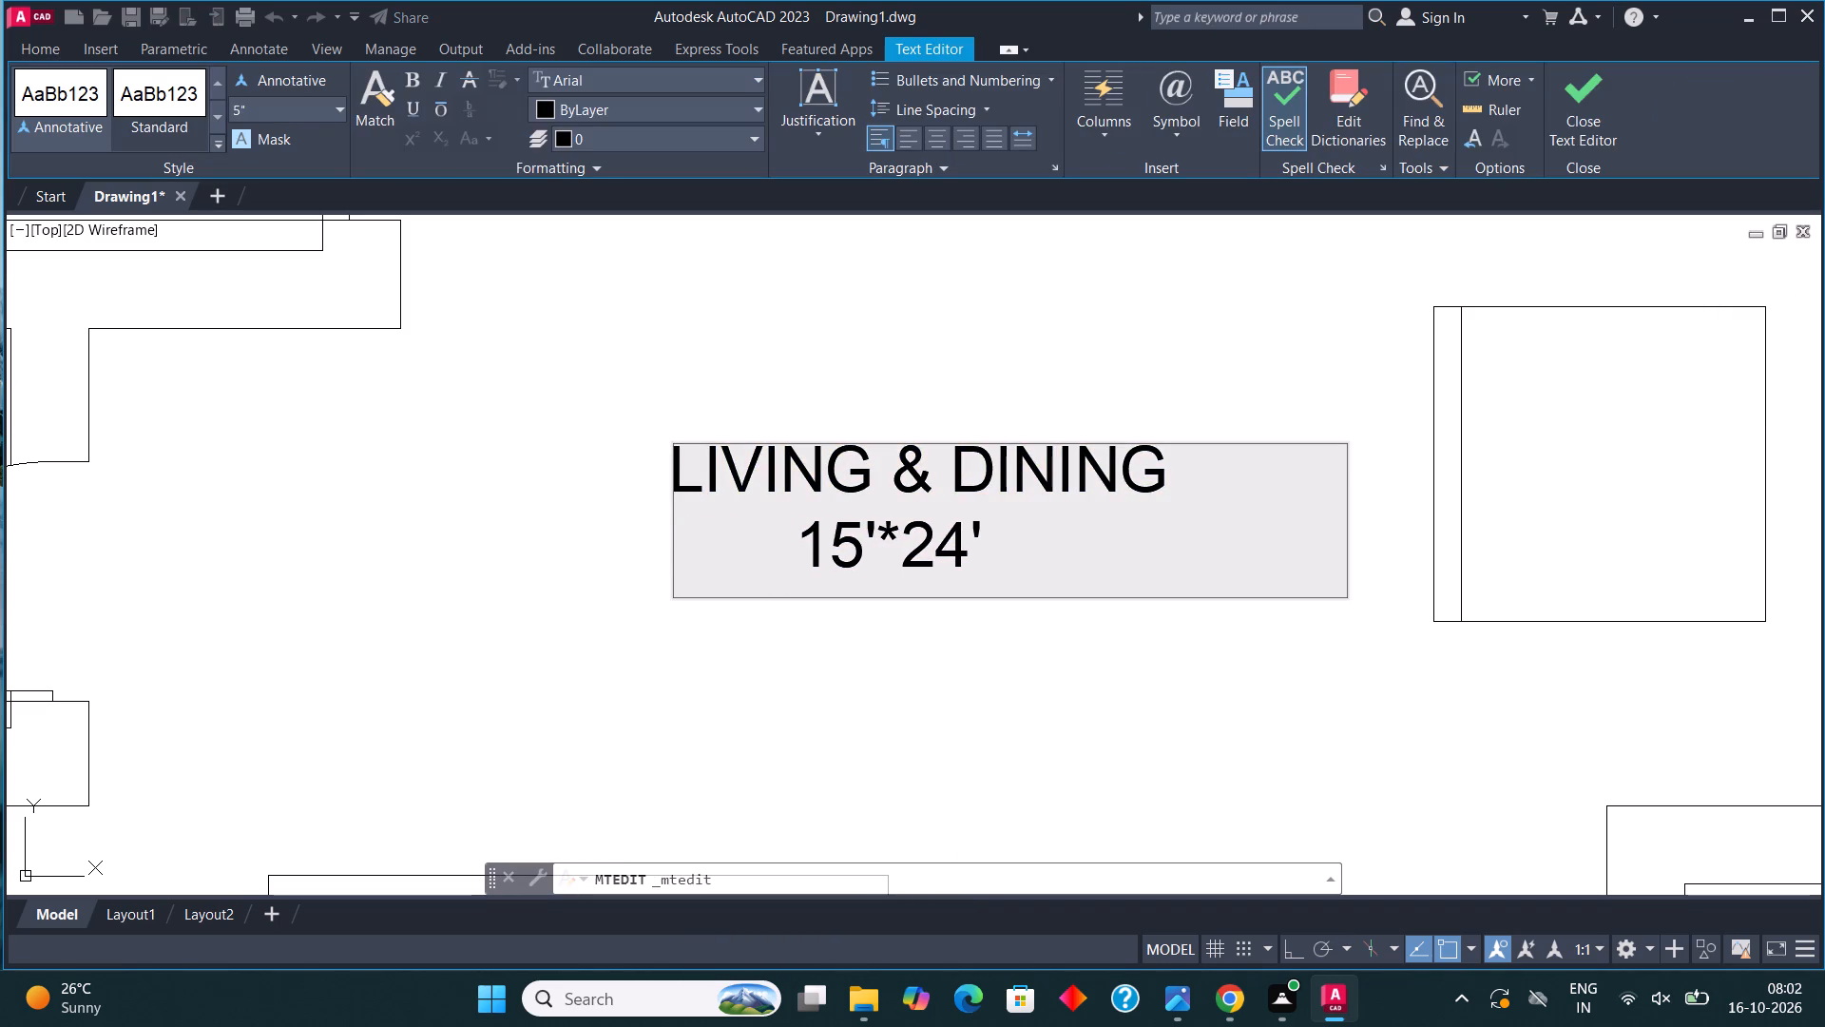
pyautogui.click(1579, 100)
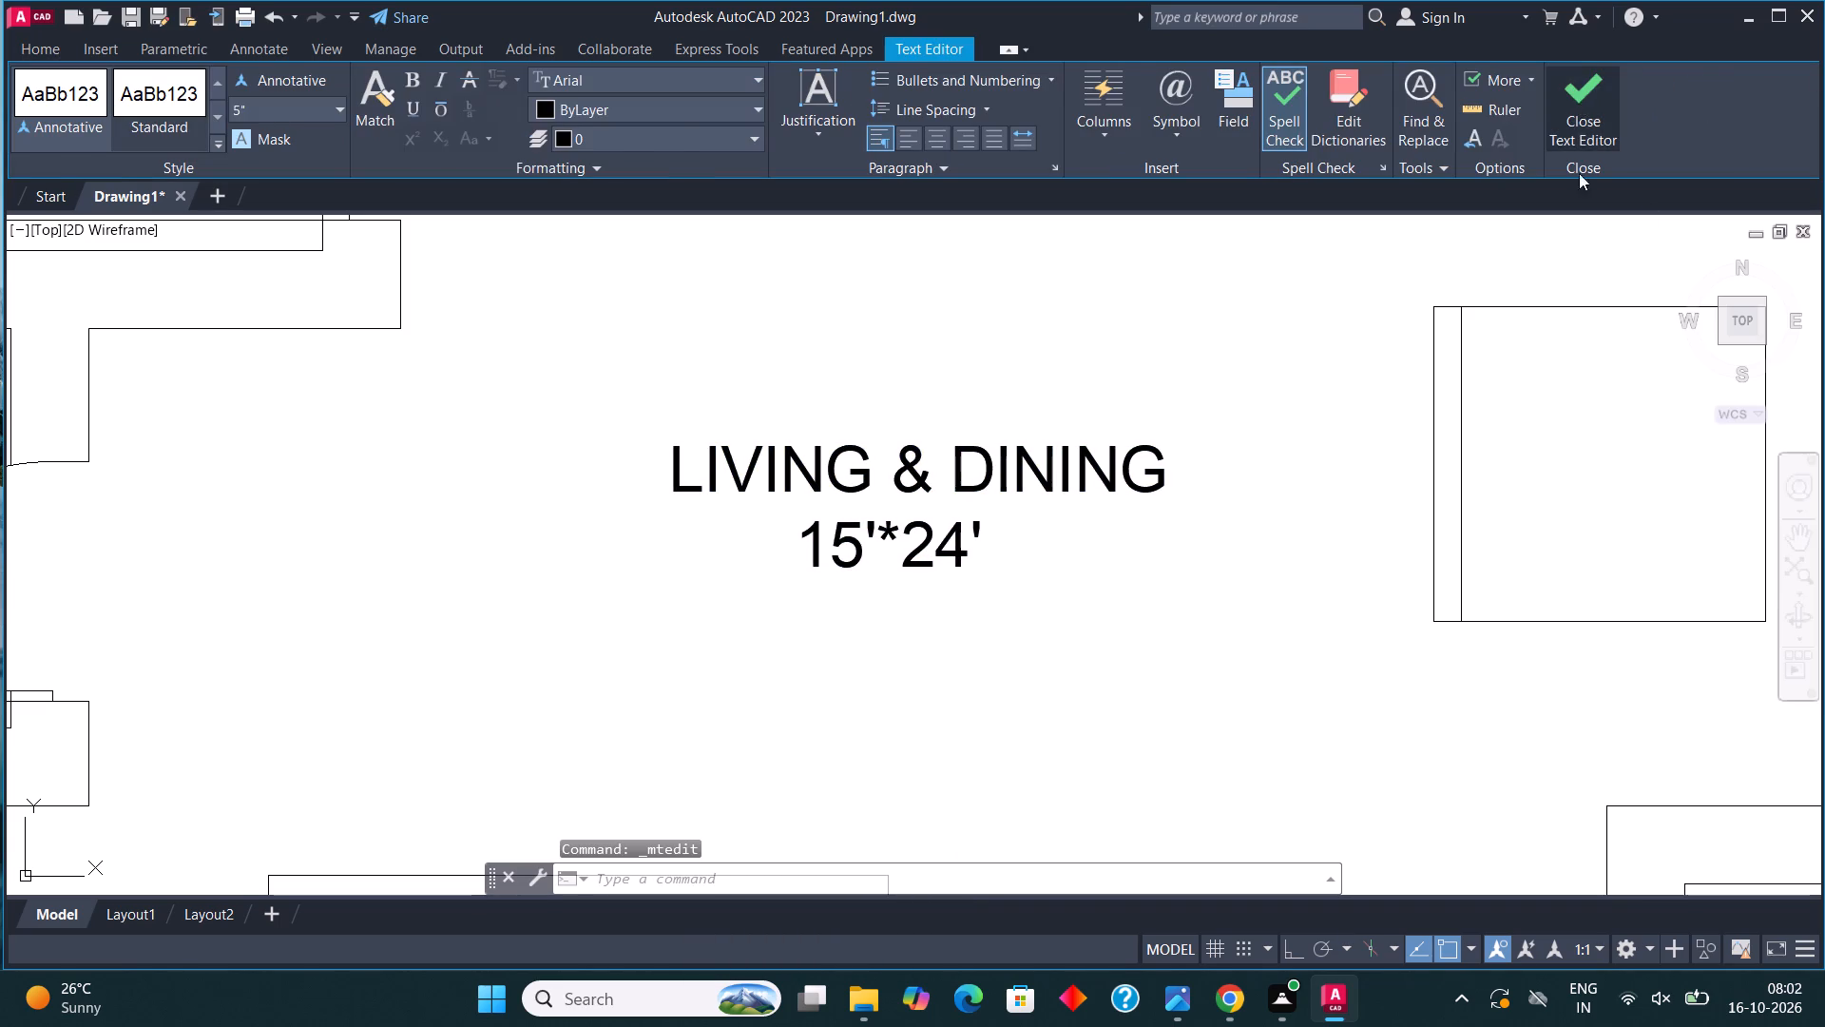
# Replace the label text over the toilet in the southwest washroom with COMMON, TOILET and 3'10"*5'5" on three lines.
pyautogui.scroll(-4, 1358, 392)
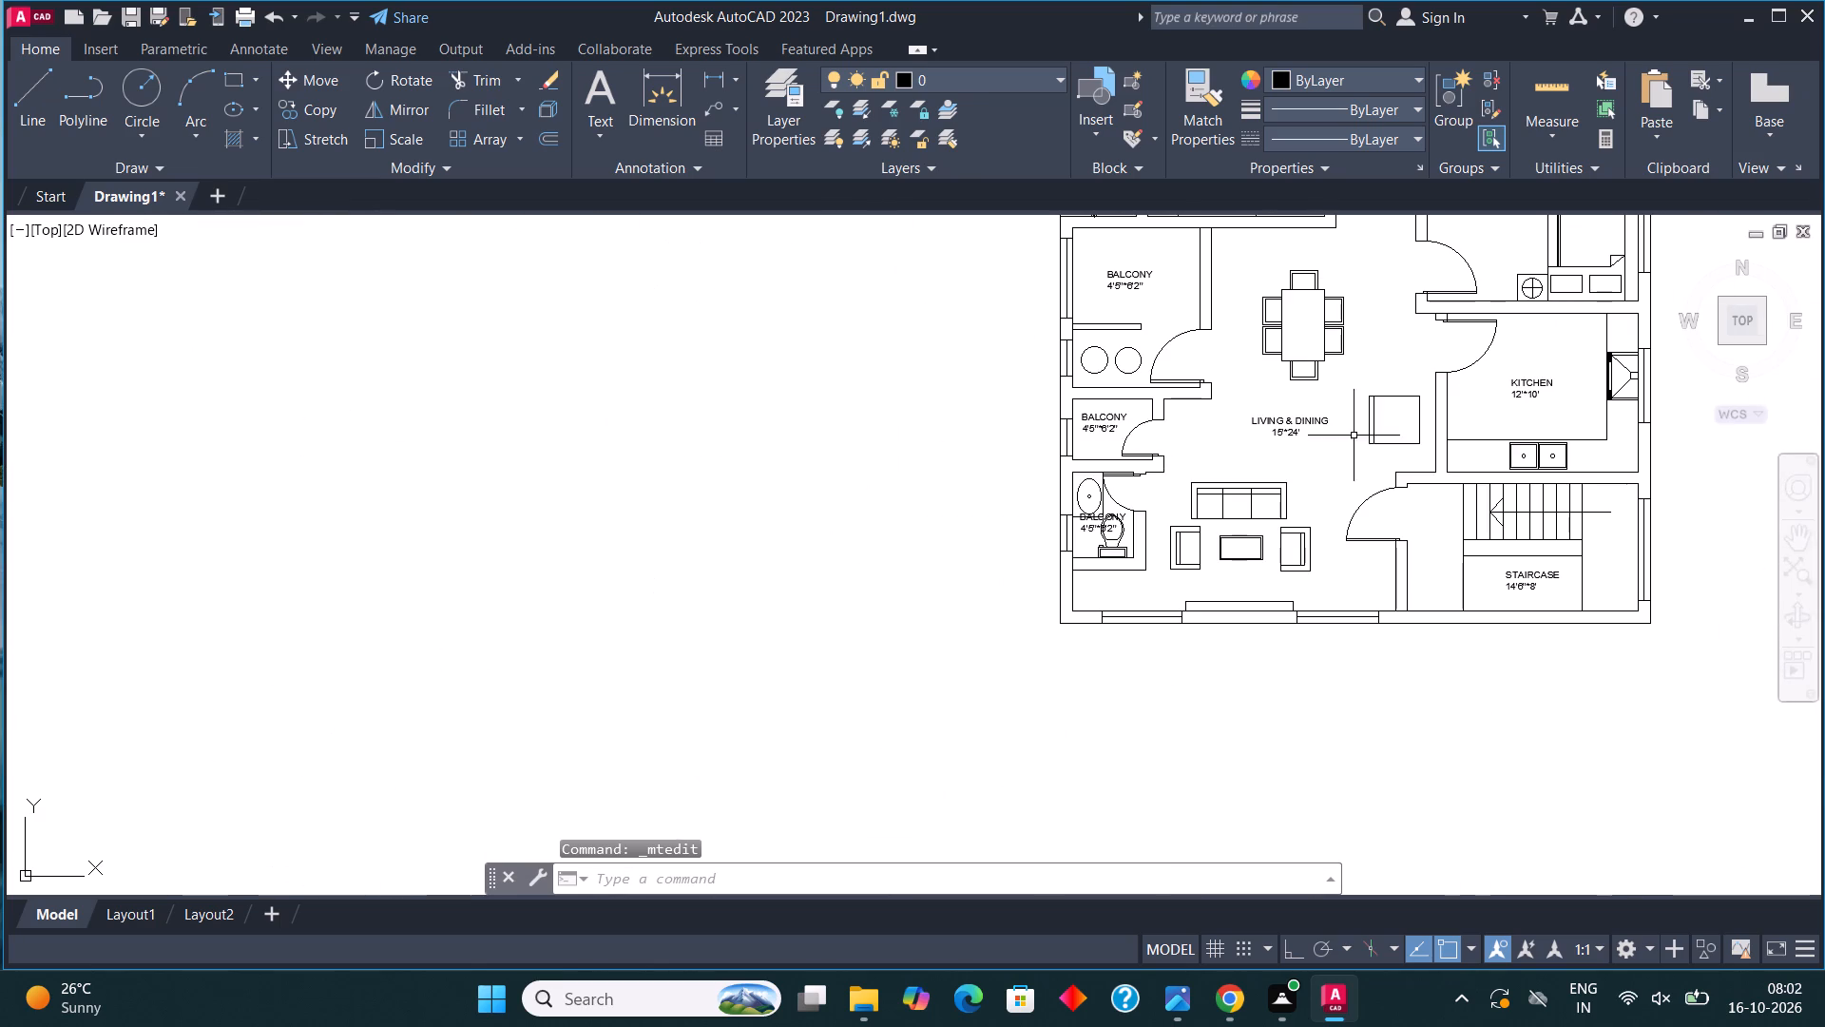
pyautogui.scroll(3, 1129, 511)
pyautogui.scroll(2, 970, 572)
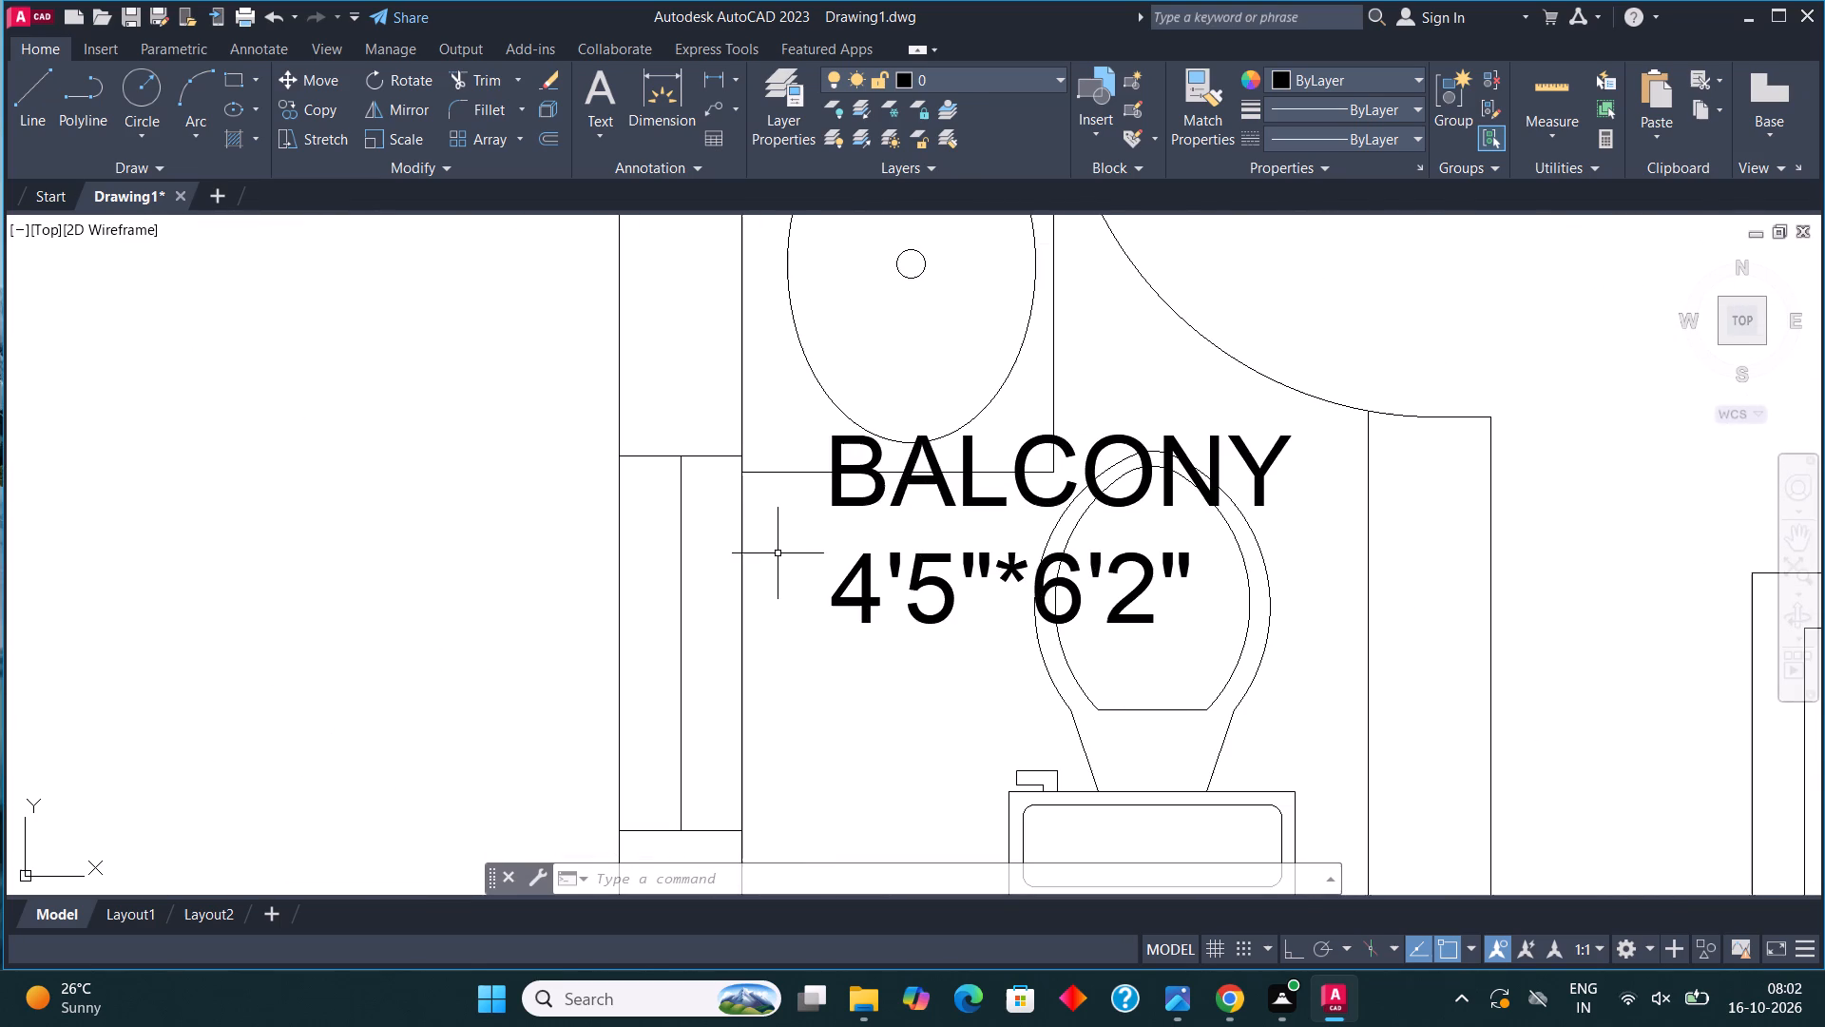
pyautogui.click(873, 608)
pyautogui.rightClick(873, 608)
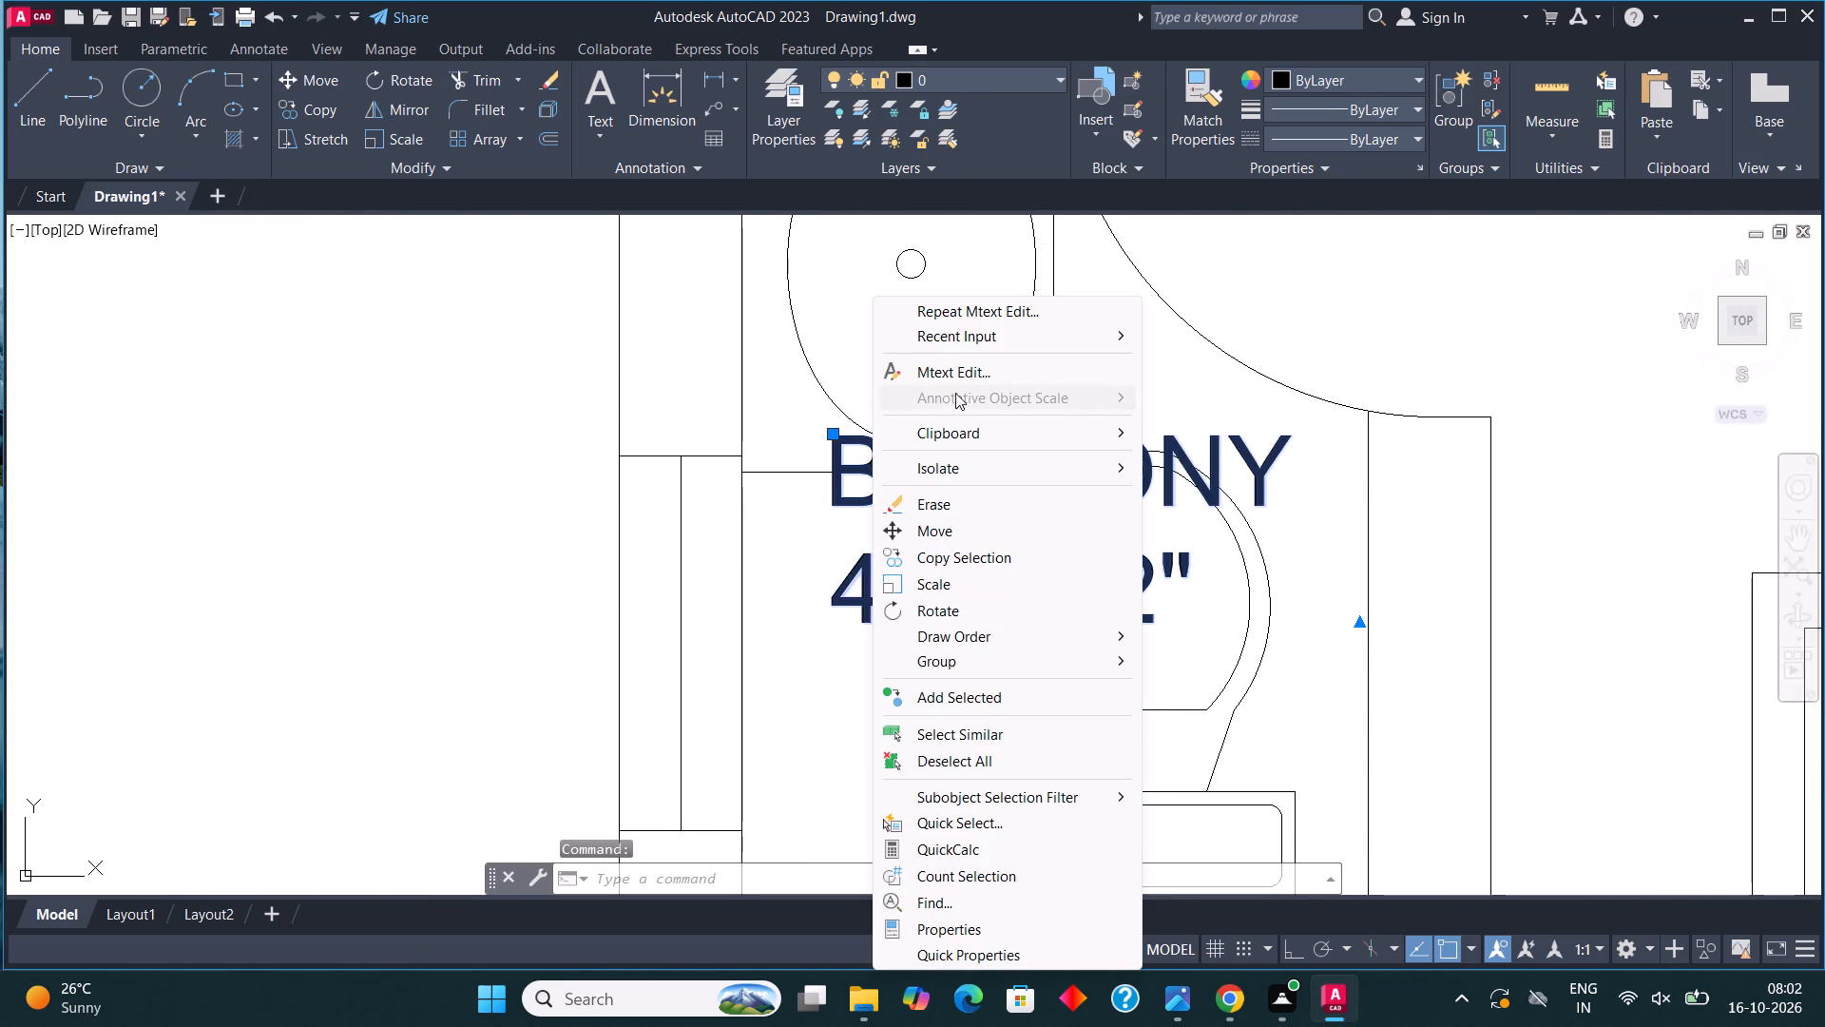
pyautogui.click(955, 369)
pyautogui.click(1244, 609)
pyautogui.press('BackSpace')
pyautogui.press('BackSpace')
pyautogui.press('BackSpace')
pyautogui.press('BackSpace')
pyautogui.press('BackSpace')
pyautogui.press('BackSpace')
pyautogui.press('BackSpace')
pyautogui.press('BackSpace')
pyautogui.press('BackSpace')
pyautogui.press('BackSpace')
pyautogui.press('BackSpace')
pyautogui.press('BackSpace')
pyautogui.press('BackSpace')
pyautogui.press('BackSpace')
pyautogui.press('BackSpace')
pyautogui.press('BackSpace')
pyautogui.press('BackSpace')
pyautogui.press('BackSpace')
pyautogui.press('BackSpace')
pyautogui.press('BackSpace')
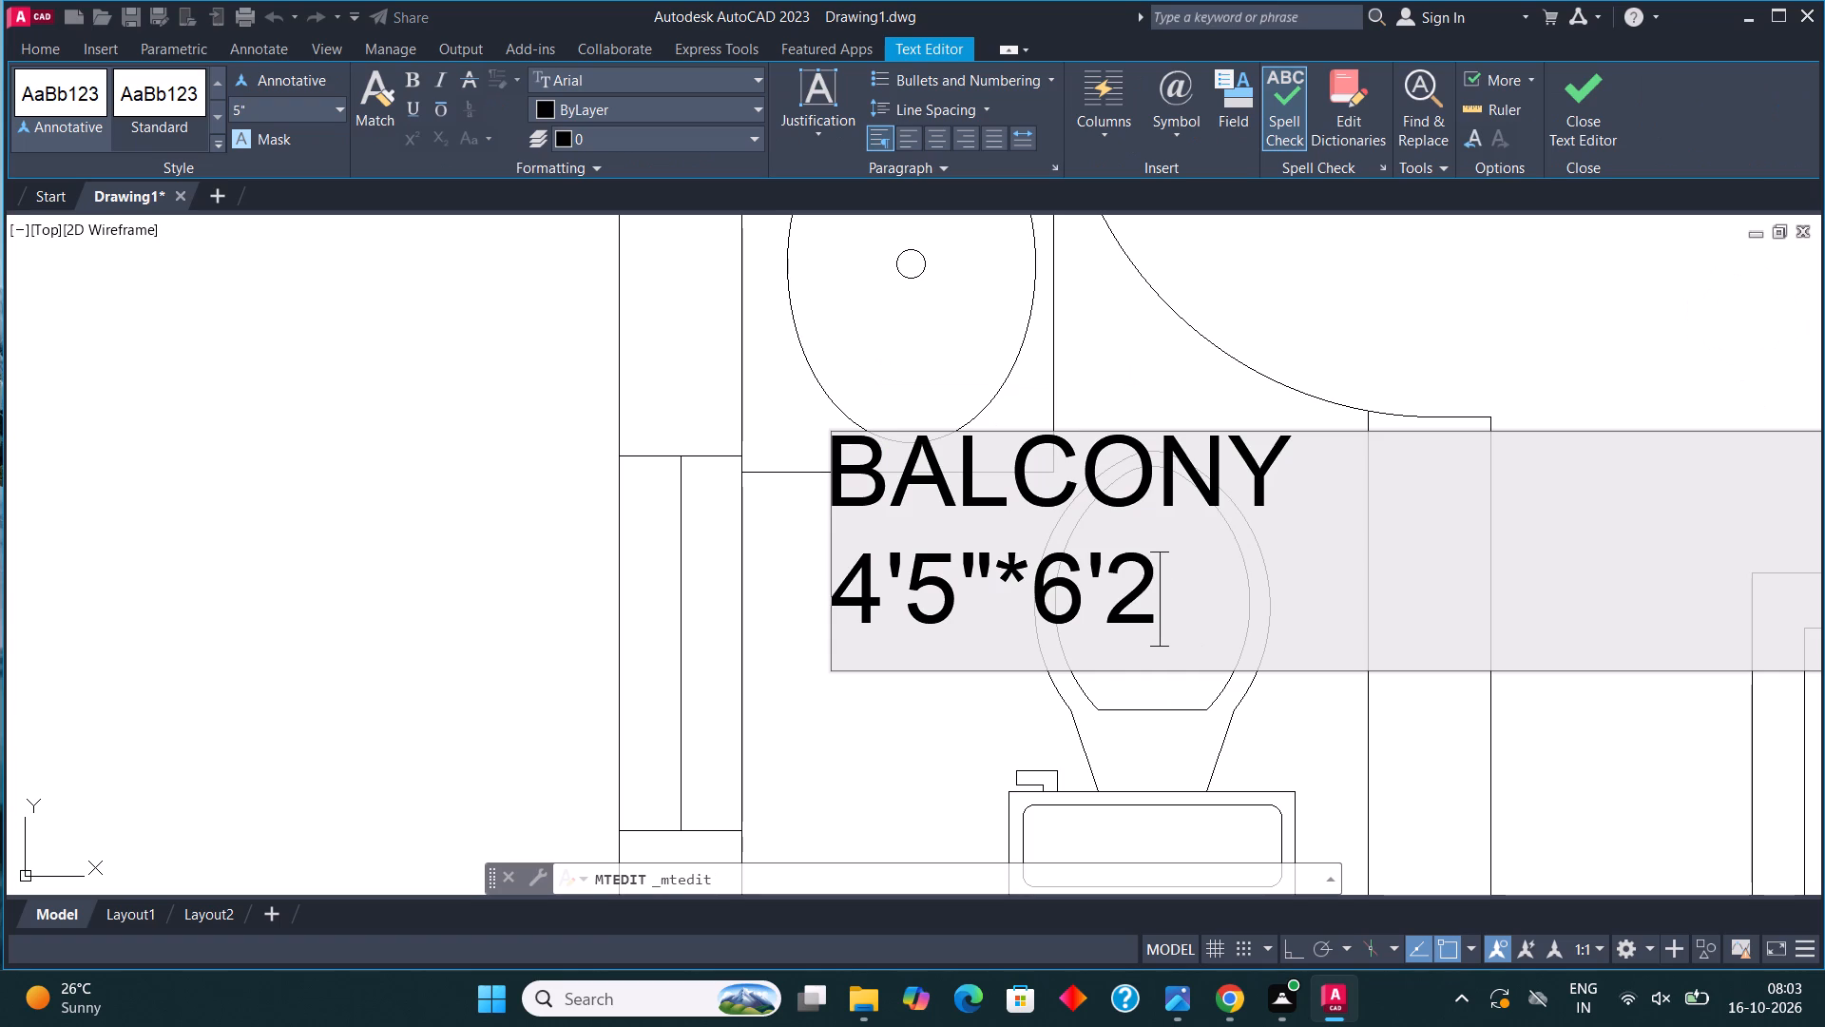
pyautogui.write('COMMON')
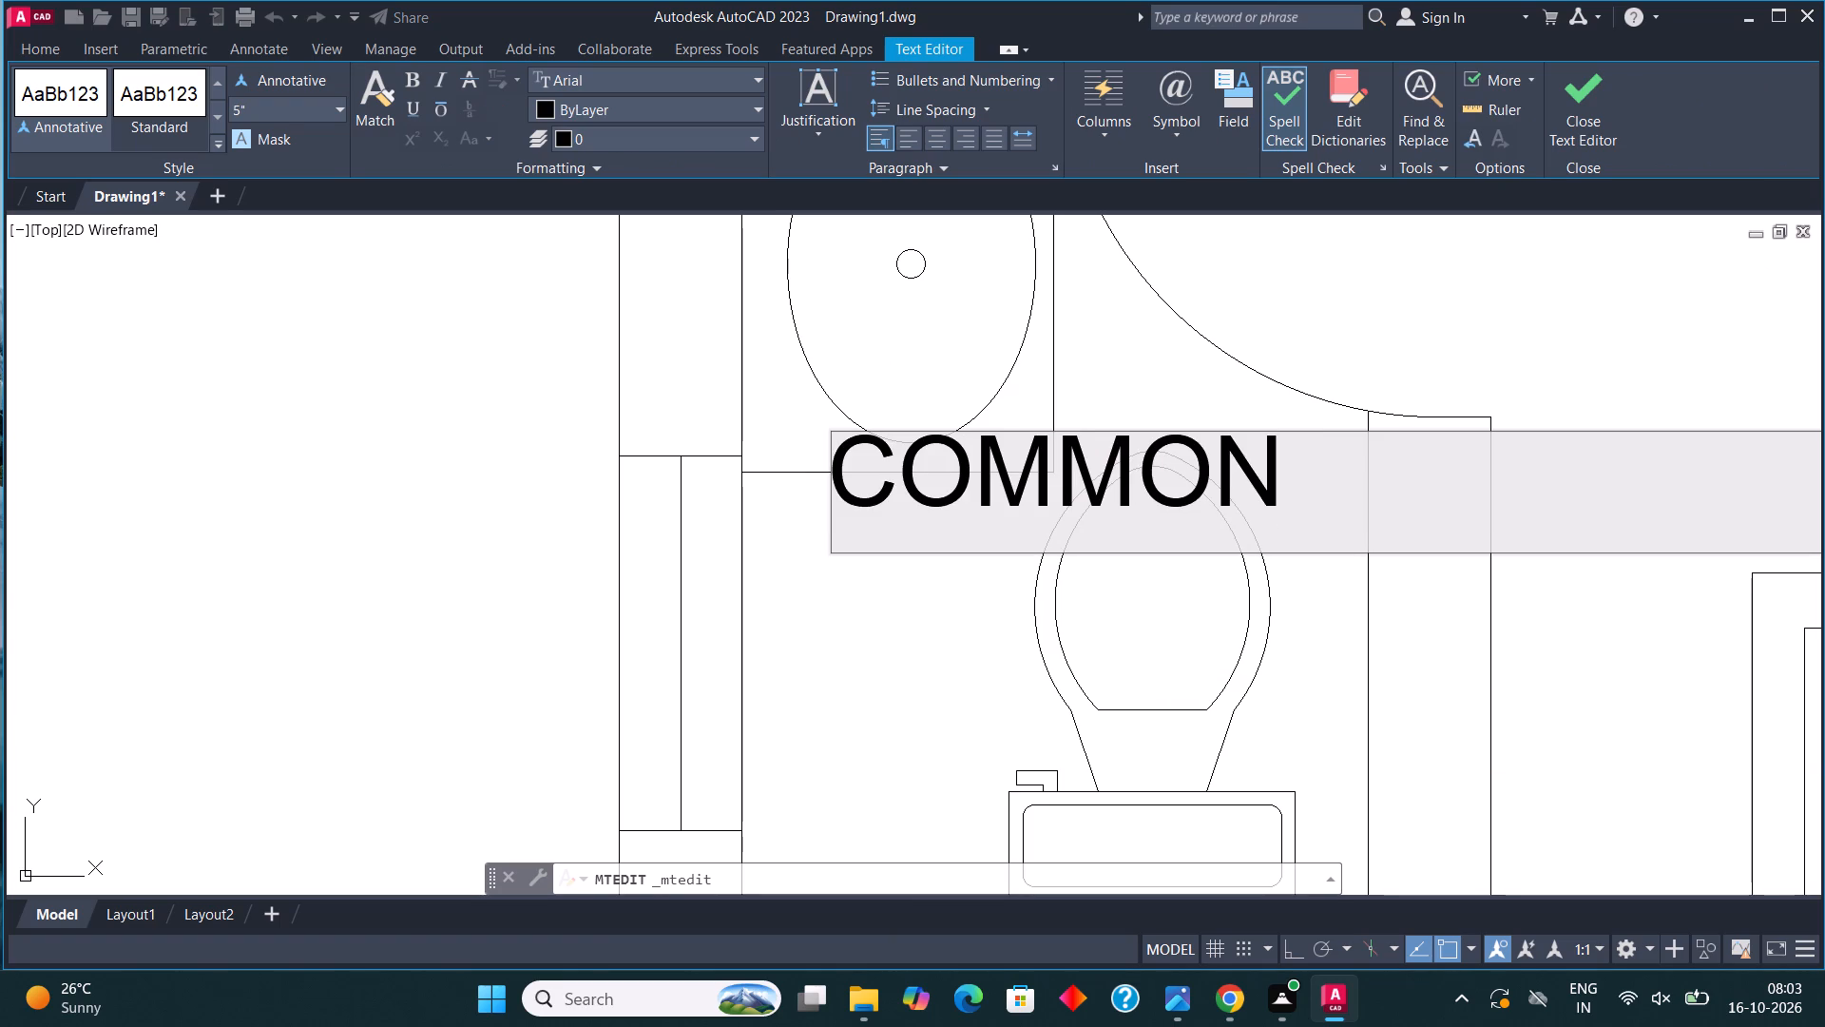
pyautogui.press('Return')
pyautogui.write('TOILET')
pyautogui.press('Return')
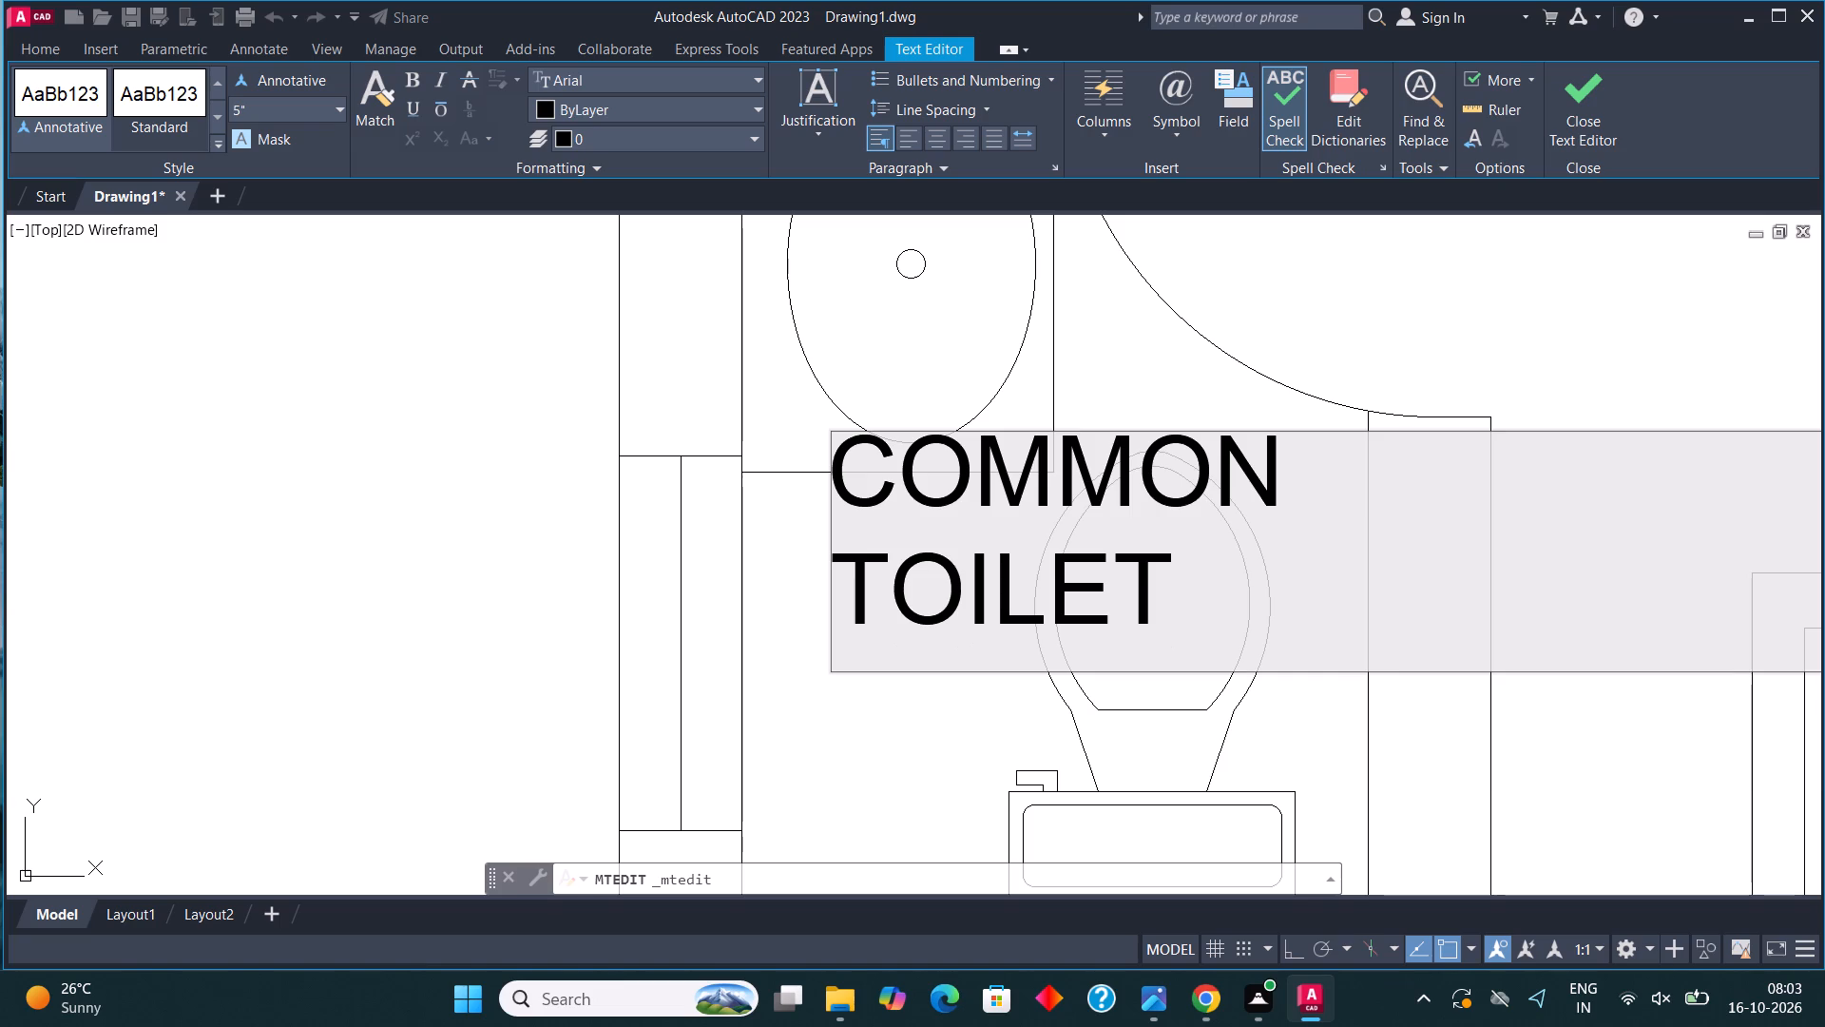
pyautogui.write("3'10")
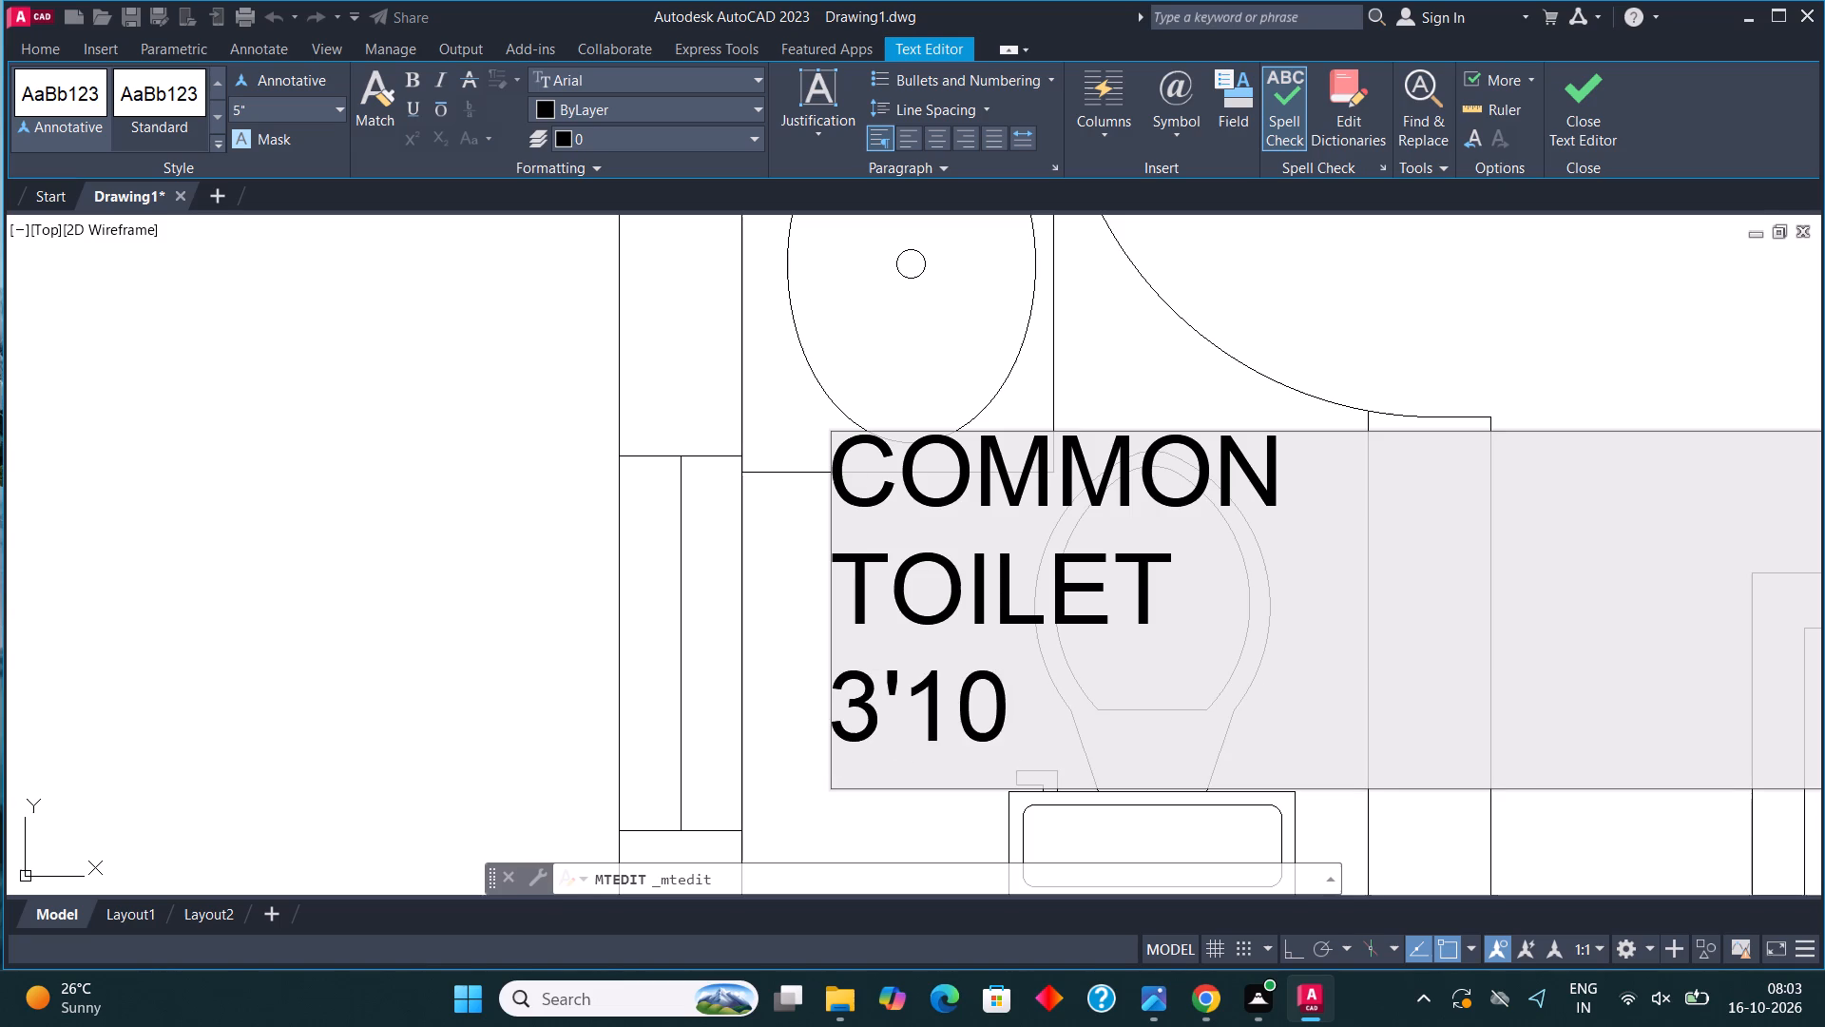
pyautogui.hotkey('shift', '"')
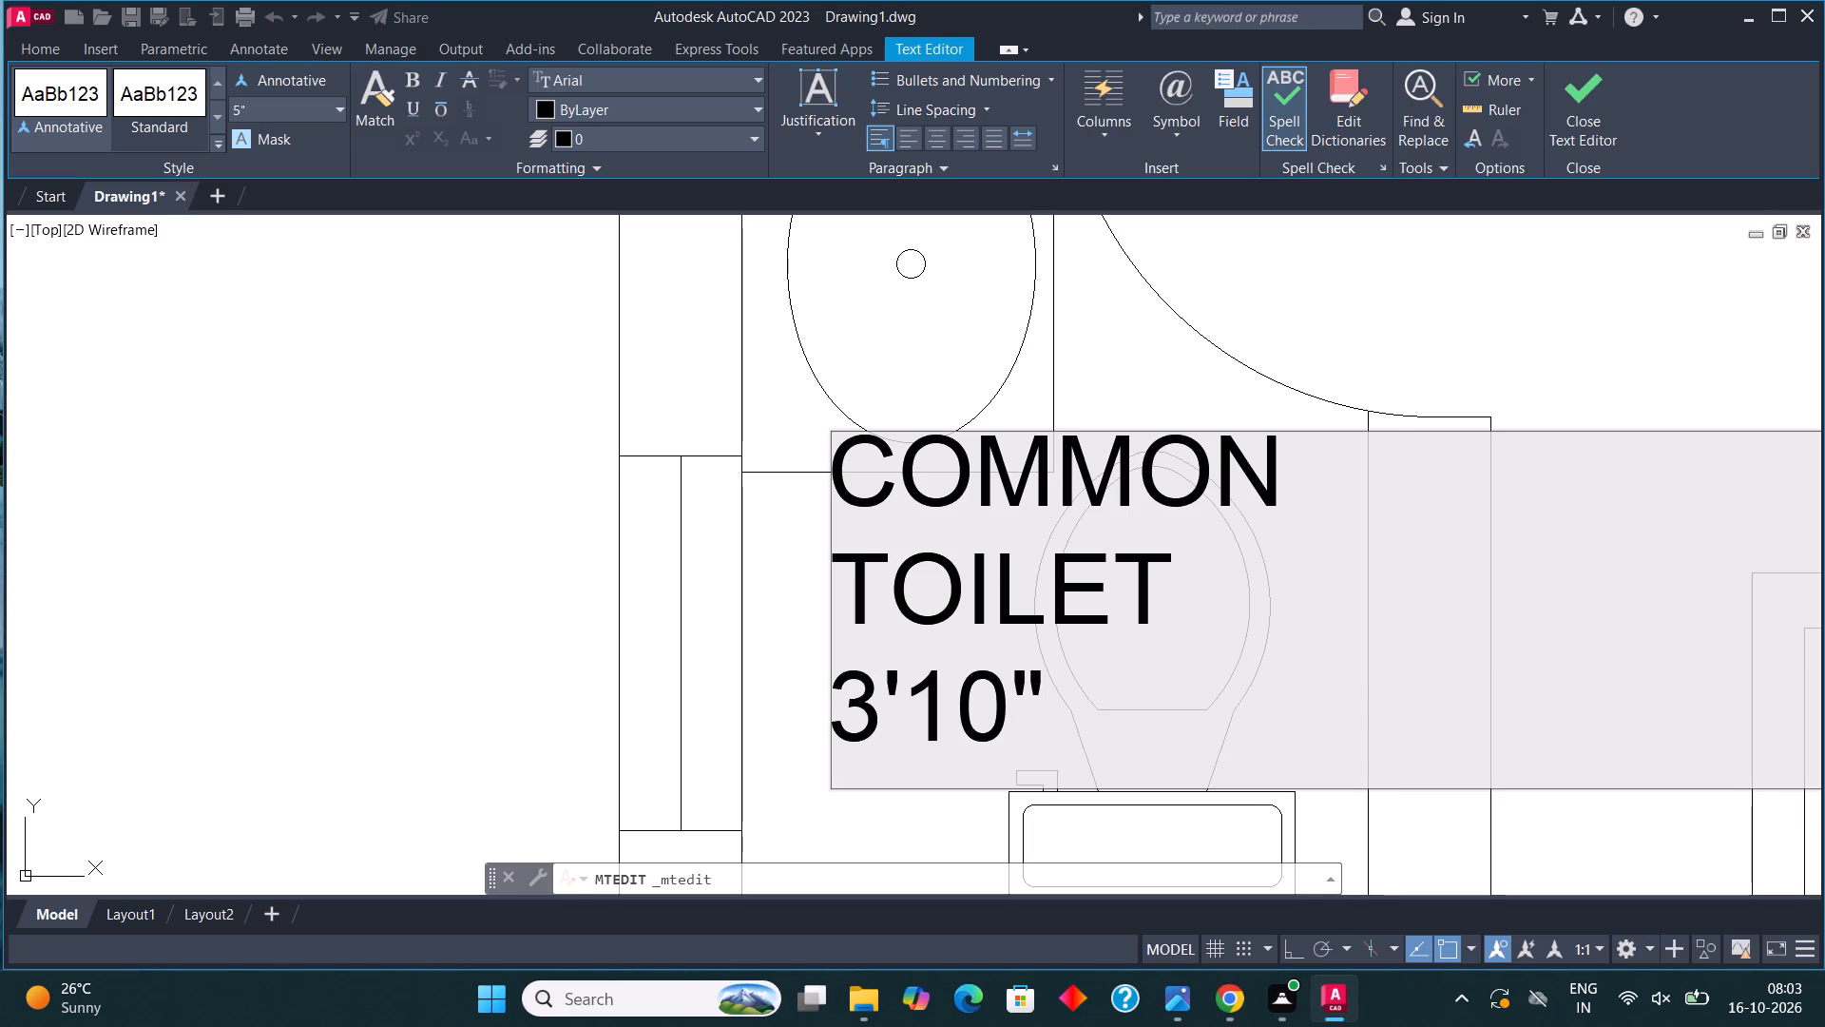
pyautogui.press('*')
pyautogui.write('5\'5"')
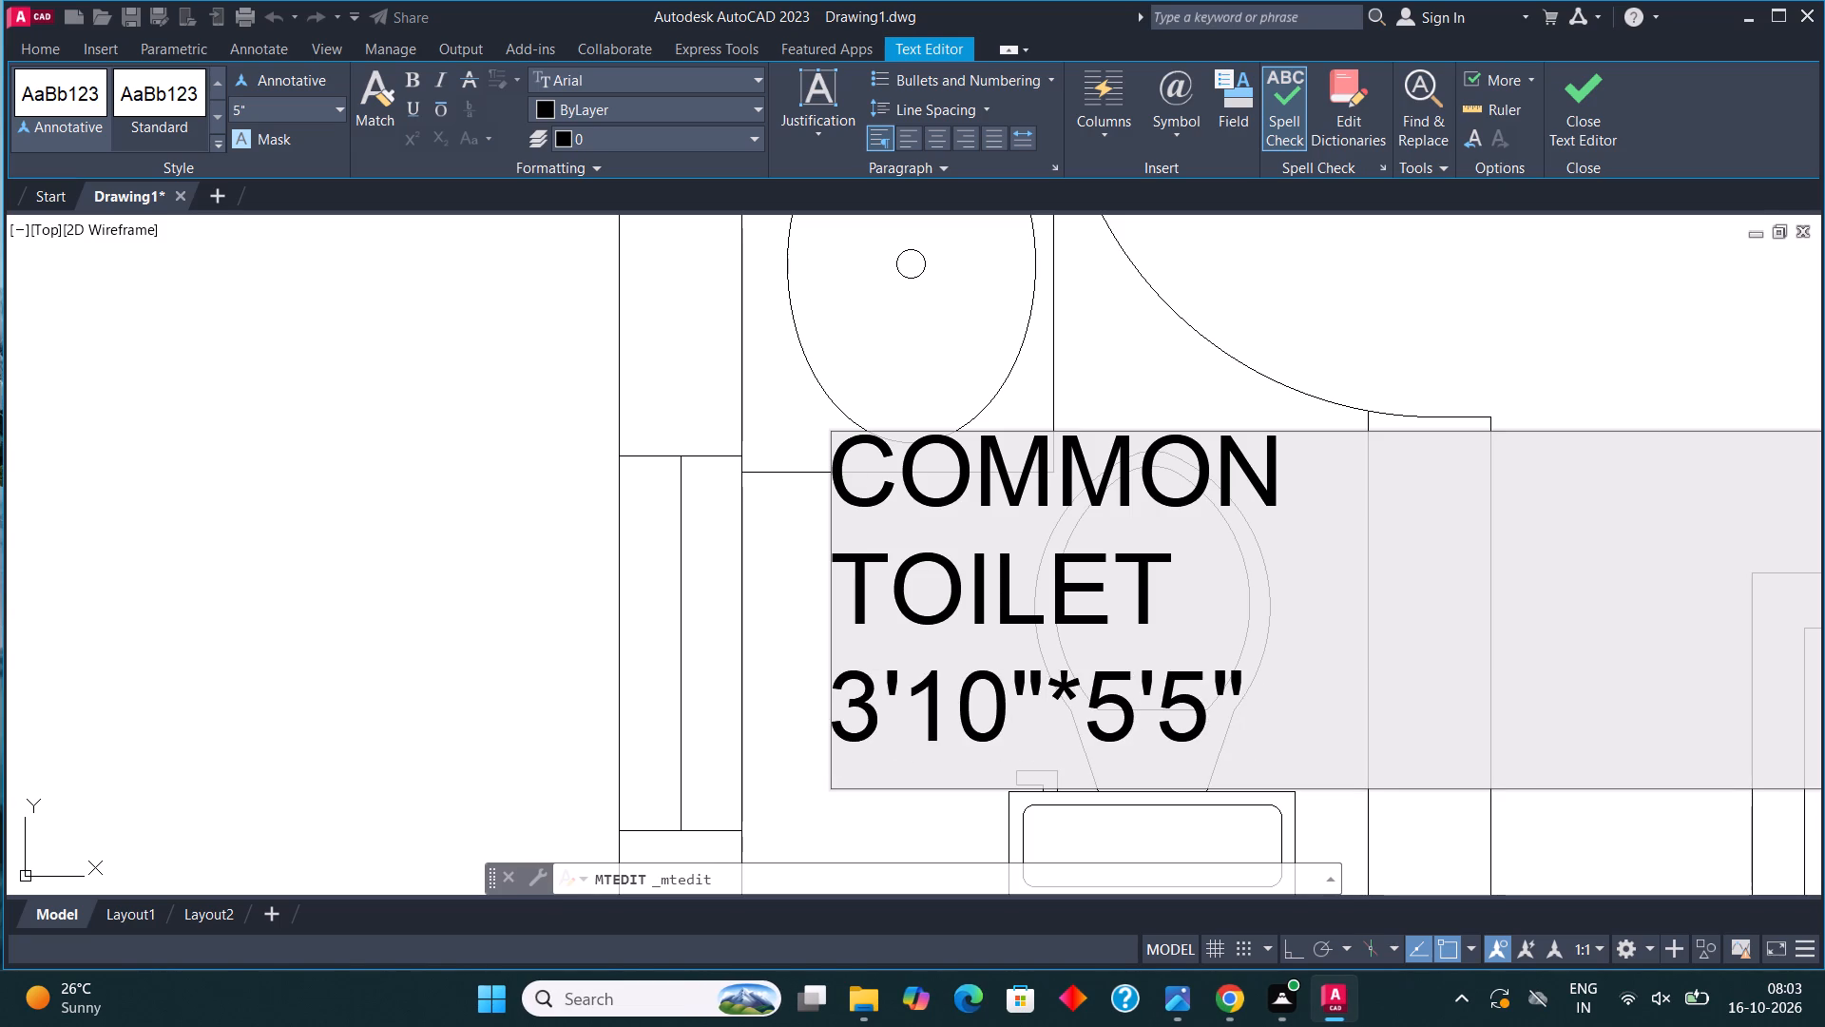
pyautogui.click(1610, 115)
# Replace the label text in the small room directly north of the common toilet with COMMON, SHOWER and 5'*3'10" on three lines.
pyautogui.scroll(-3, 967, 437)
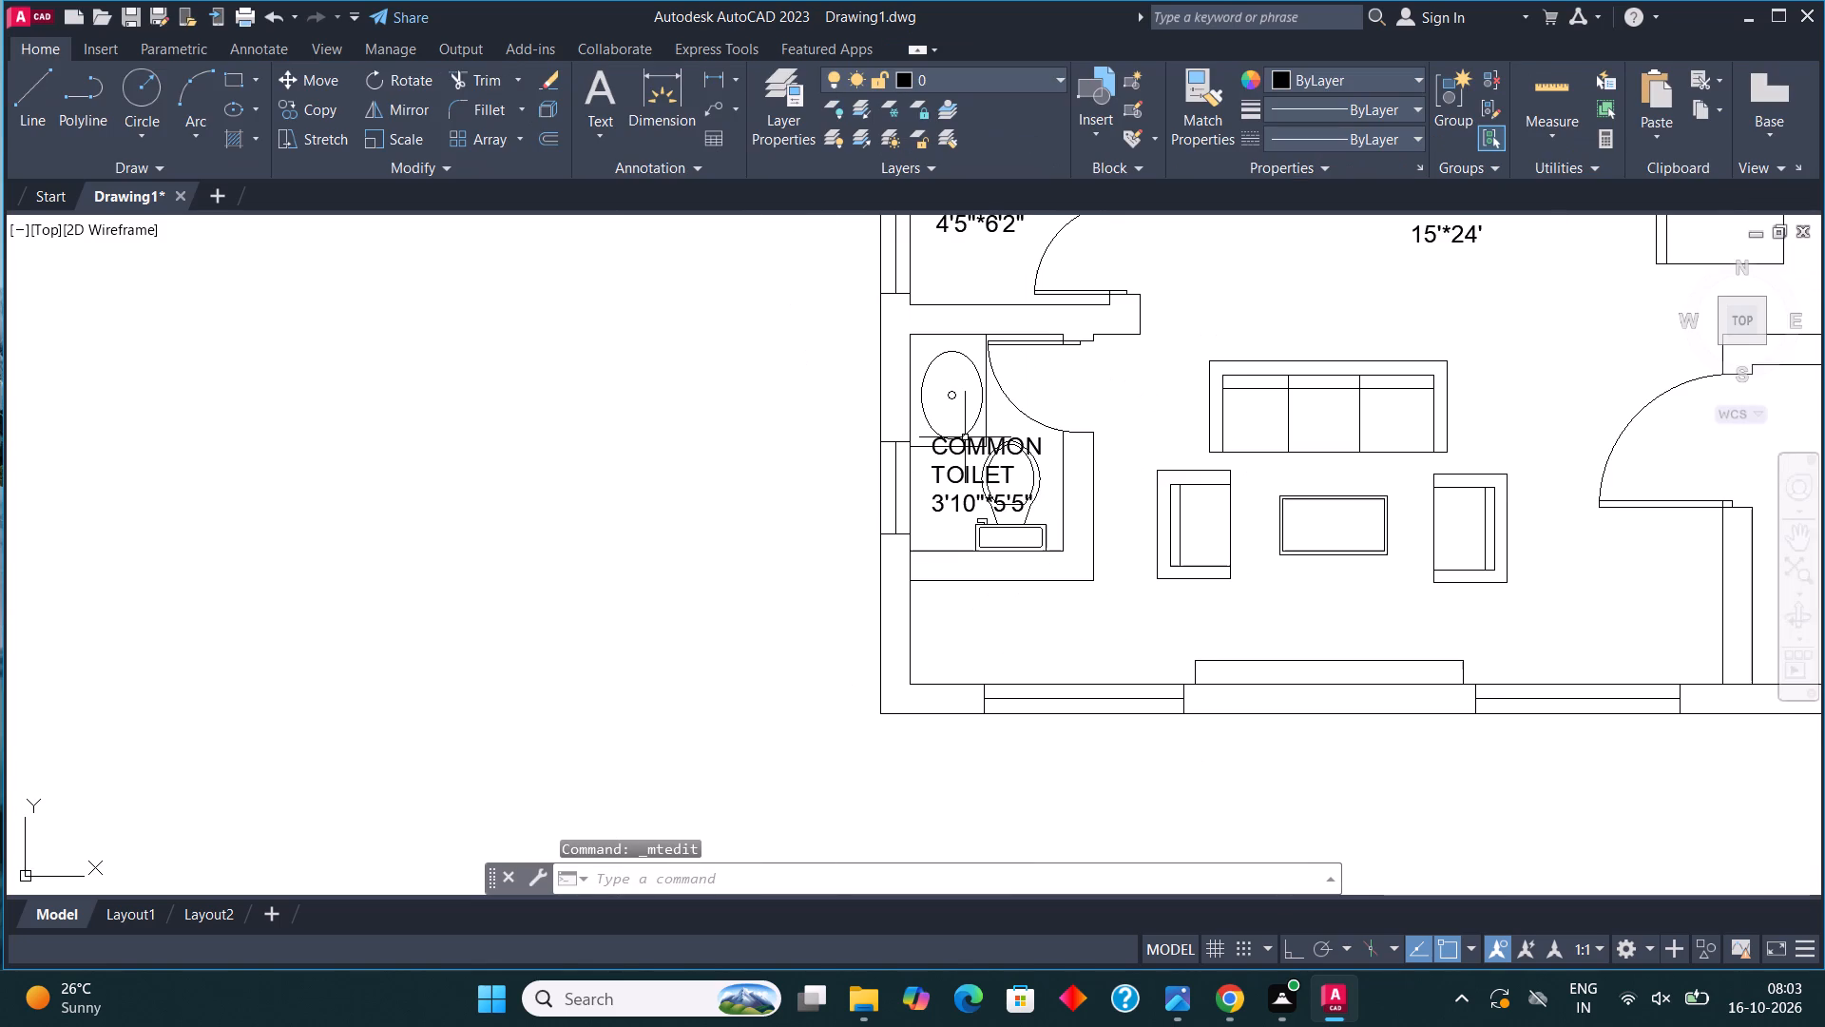
pyautogui.moveTo(1024, 432); pyautogui.dragTo(1022, 763, button='middle')
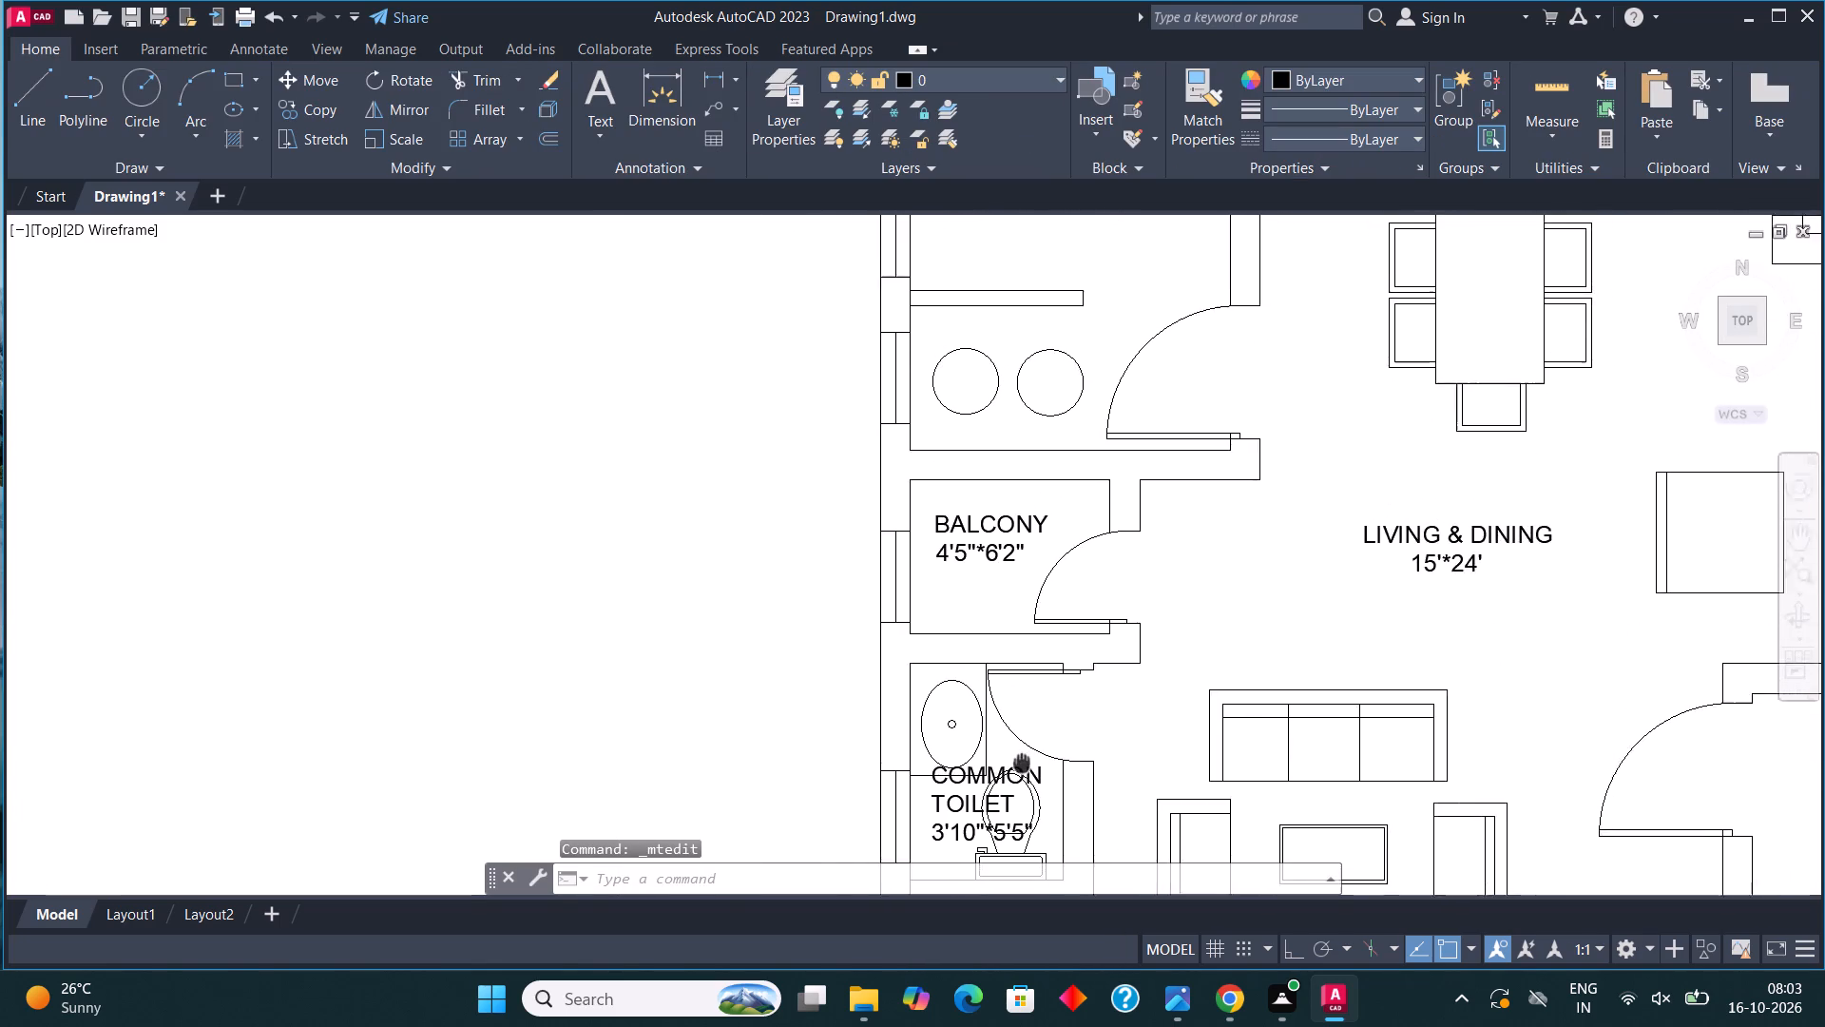
pyautogui.moveTo(1022, 763); pyautogui.dragTo(970, 804, button='middle')
pyautogui.scroll(1, 901, 627)
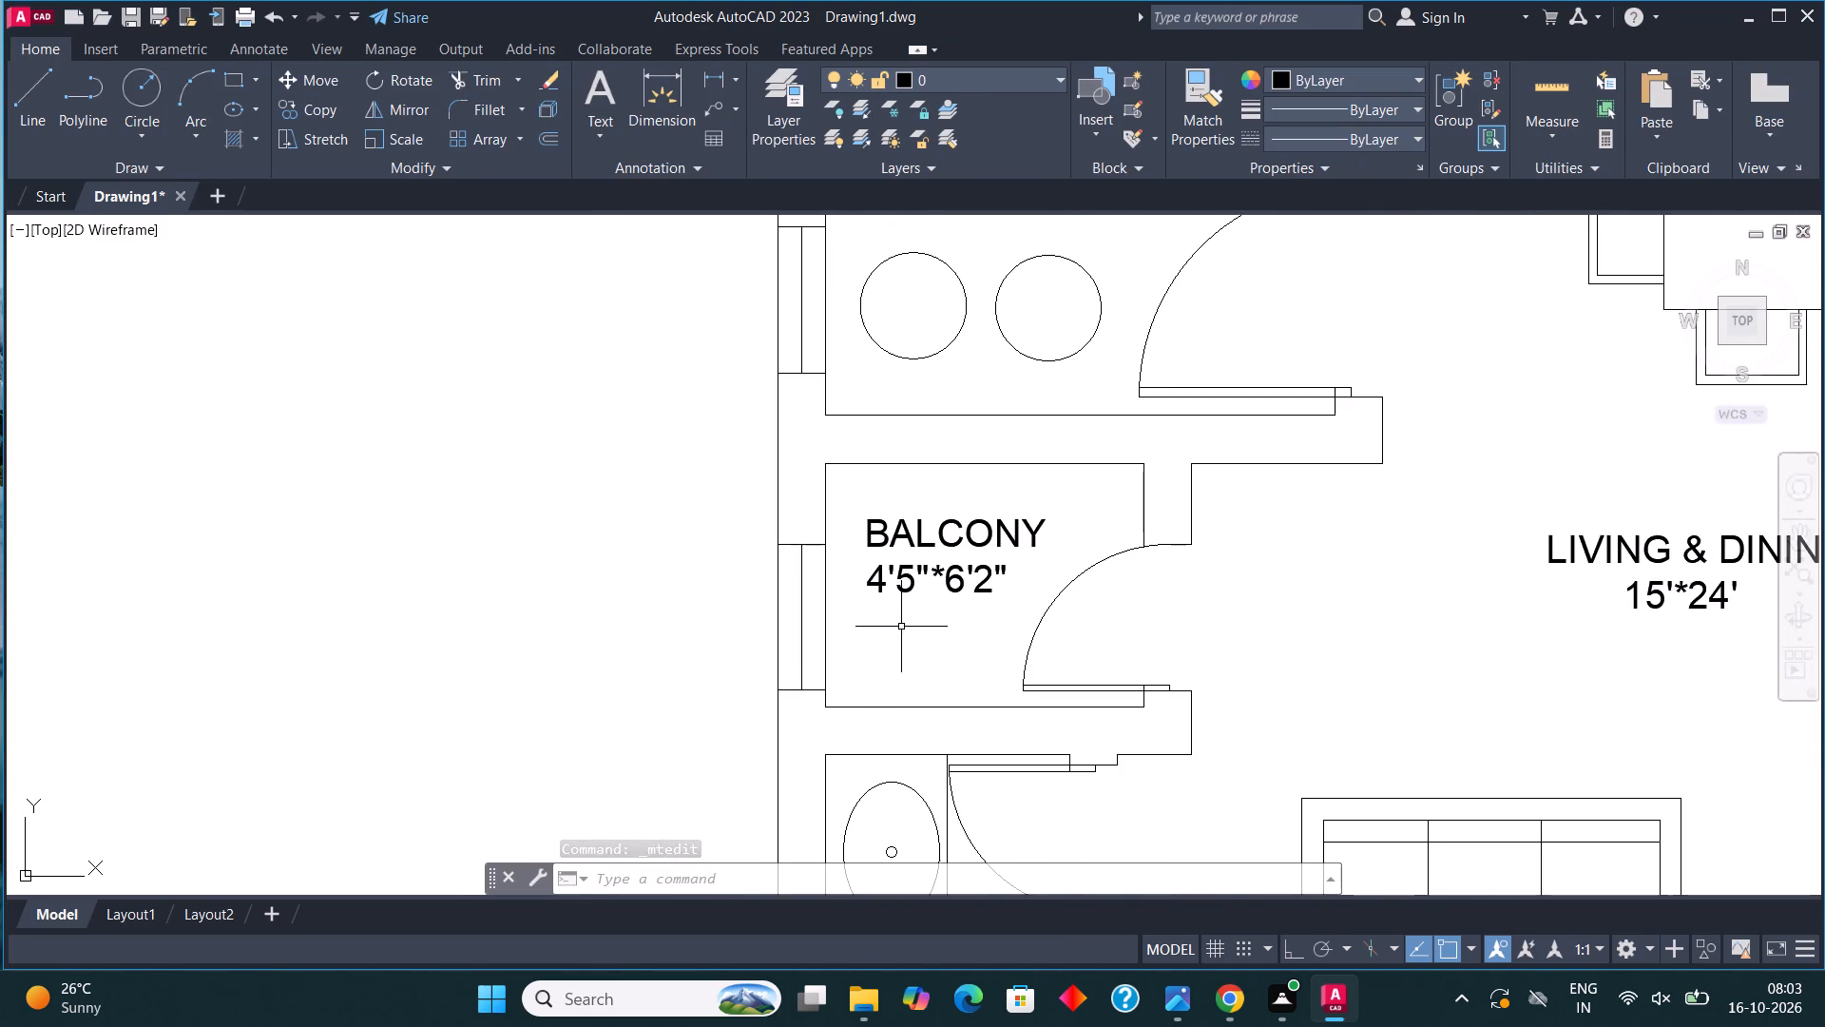
pyautogui.click(897, 594)
pyautogui.rightClick(897, 588)
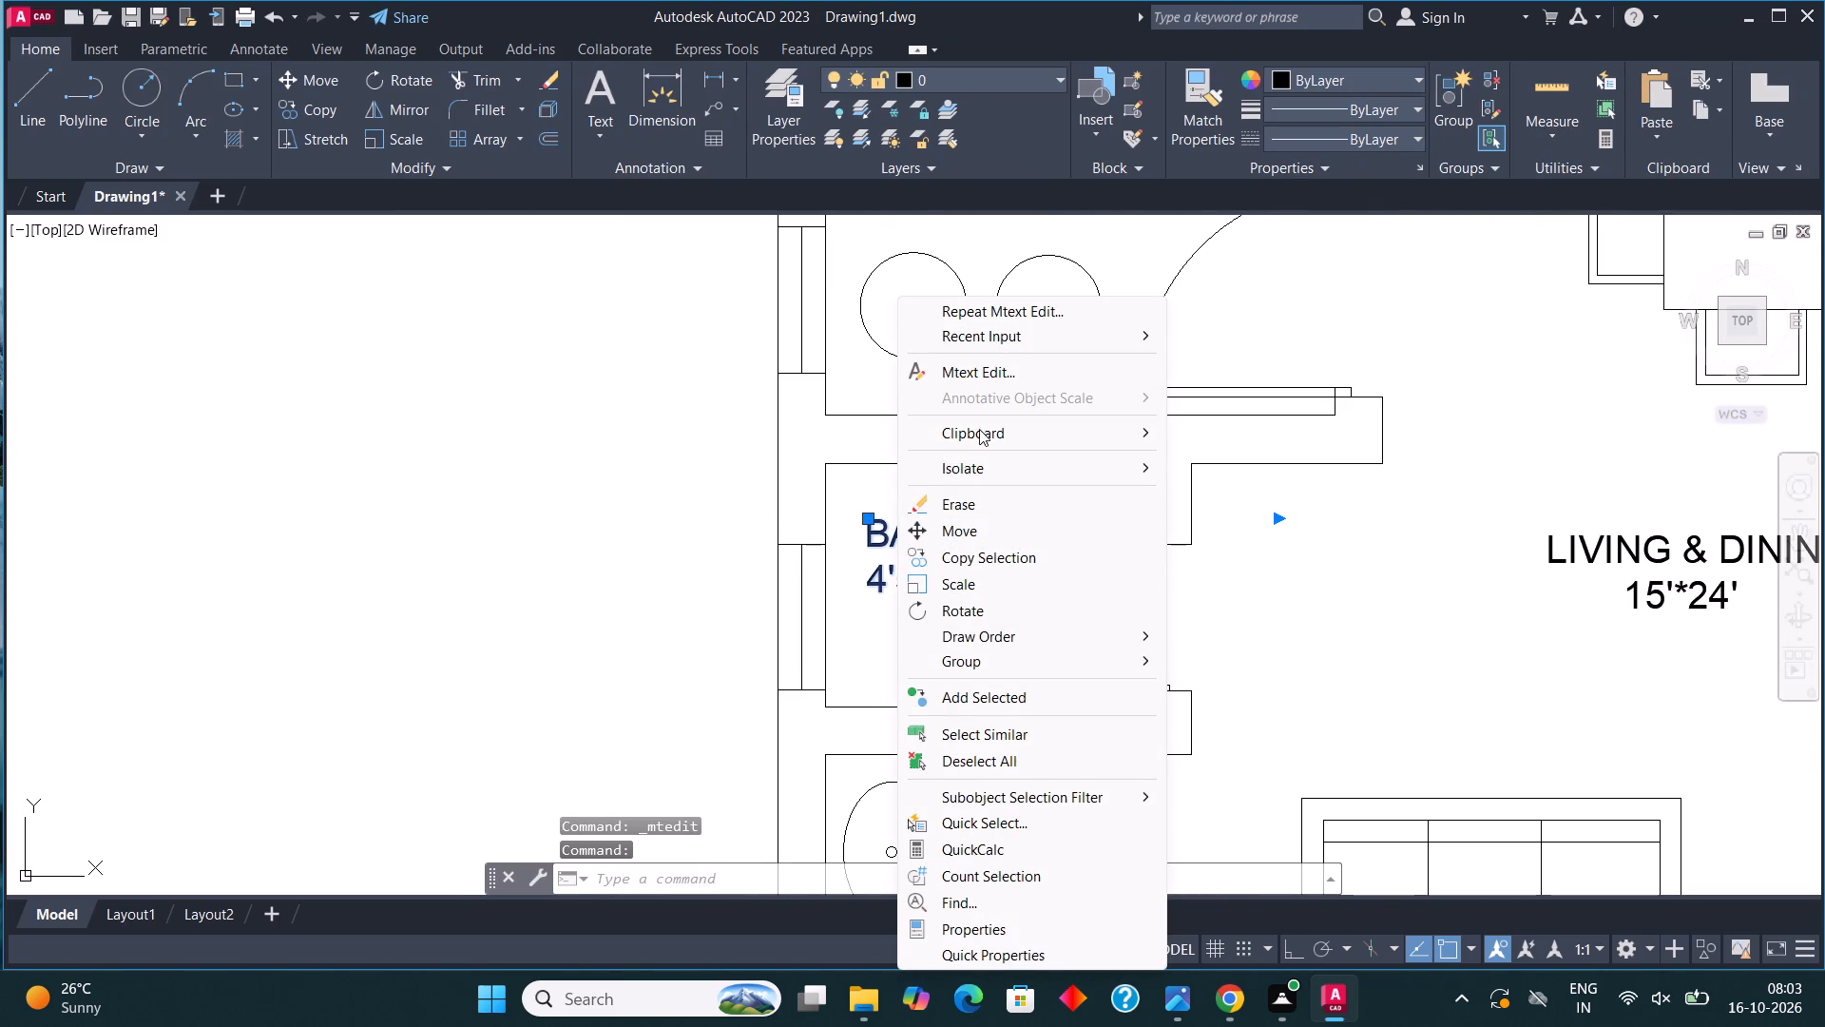
pyautogui.click(1005, 380)
pyautogui.click(1015, 593)
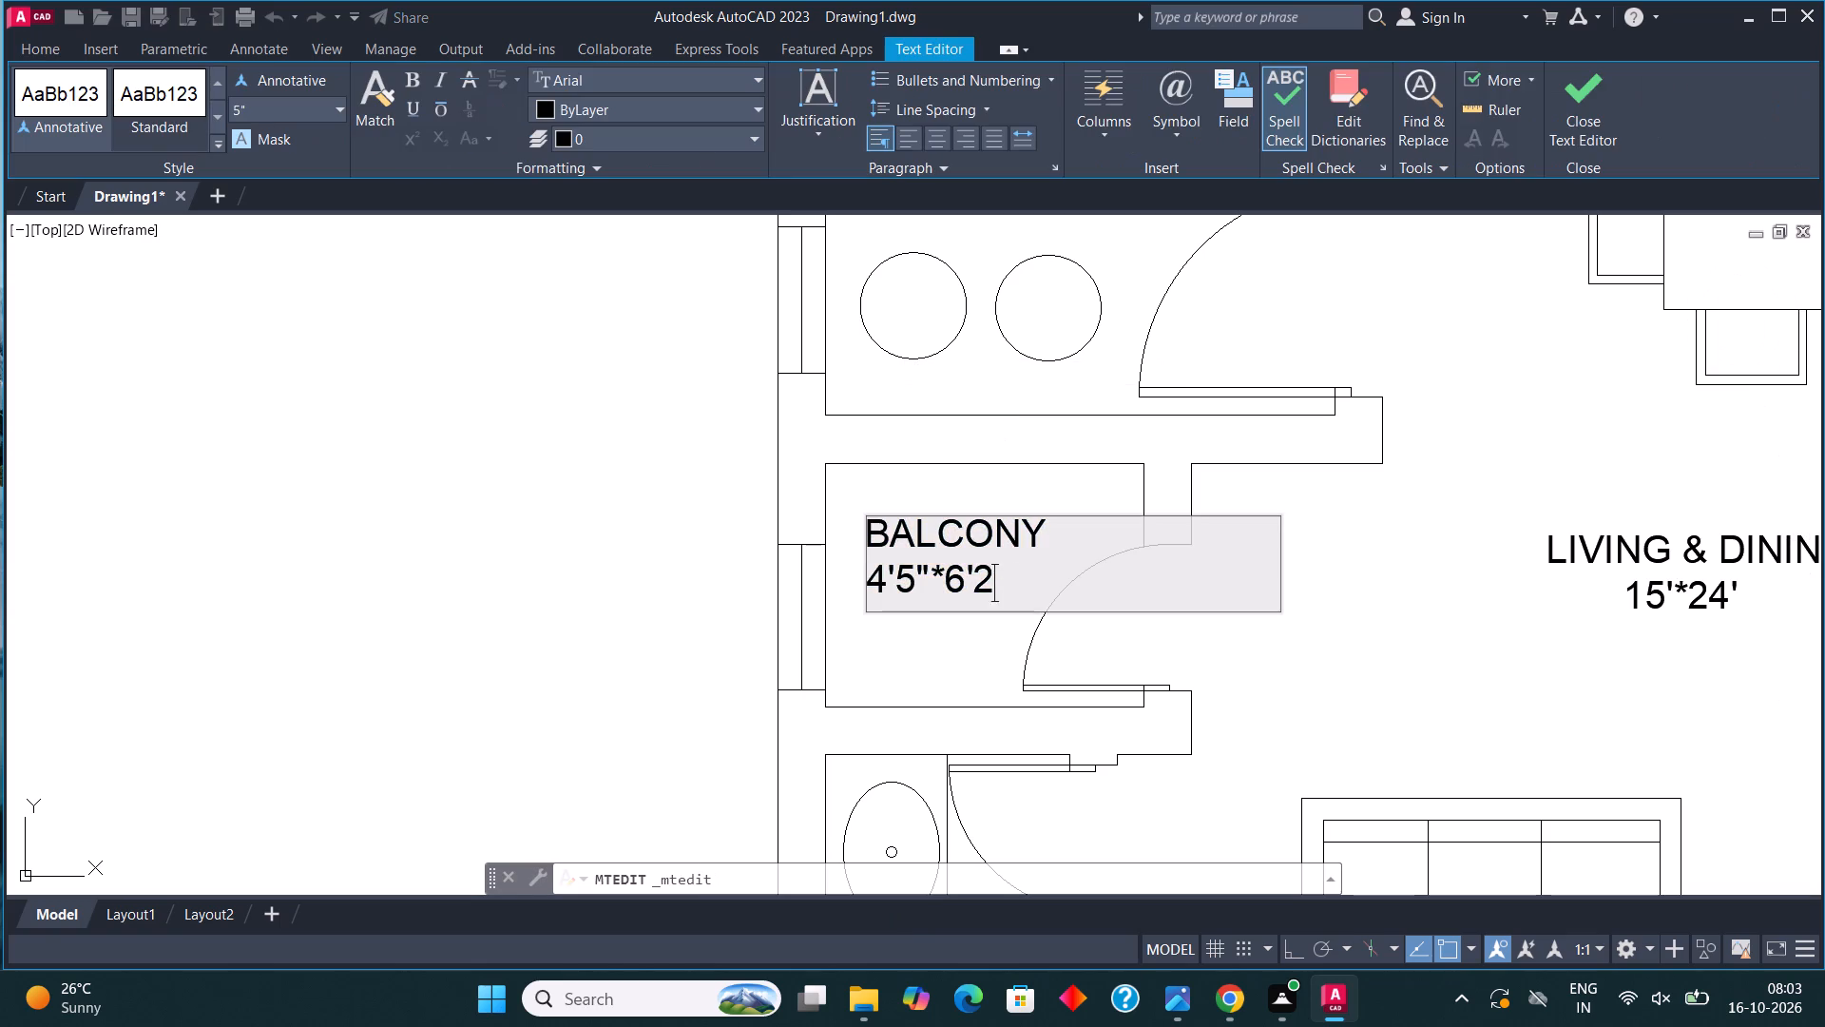
pyautogui.press('BackSpace')
pyautogui.press('BackSpace')
pyautogui.press('BackSpace')
pyautogui.press('BackSpace')
pyautogui.press('BackSpace')
pyautogui.press('BackSpace')
pyautogui.press('BackSpace')
pyautogui.press('BackSpace')
pyautogui.press('BackSpace')
pyautogui.press('BackSpace')
pyautogui.press('BackSpace')
pyautogui.press('BackSpace')
pyautogui.press('BackSpace')
pyautogui.press('BackSpace')
pyautogui.press('BackSpace')
pyautogui.press('BackSpace')
pyautogui.press('BackSpace')
pyautogui.press('BackSpace')
pyautogui.press('BackSpace')
pyautogui.press('BackSpace')
pyautogui.write('COMMON')
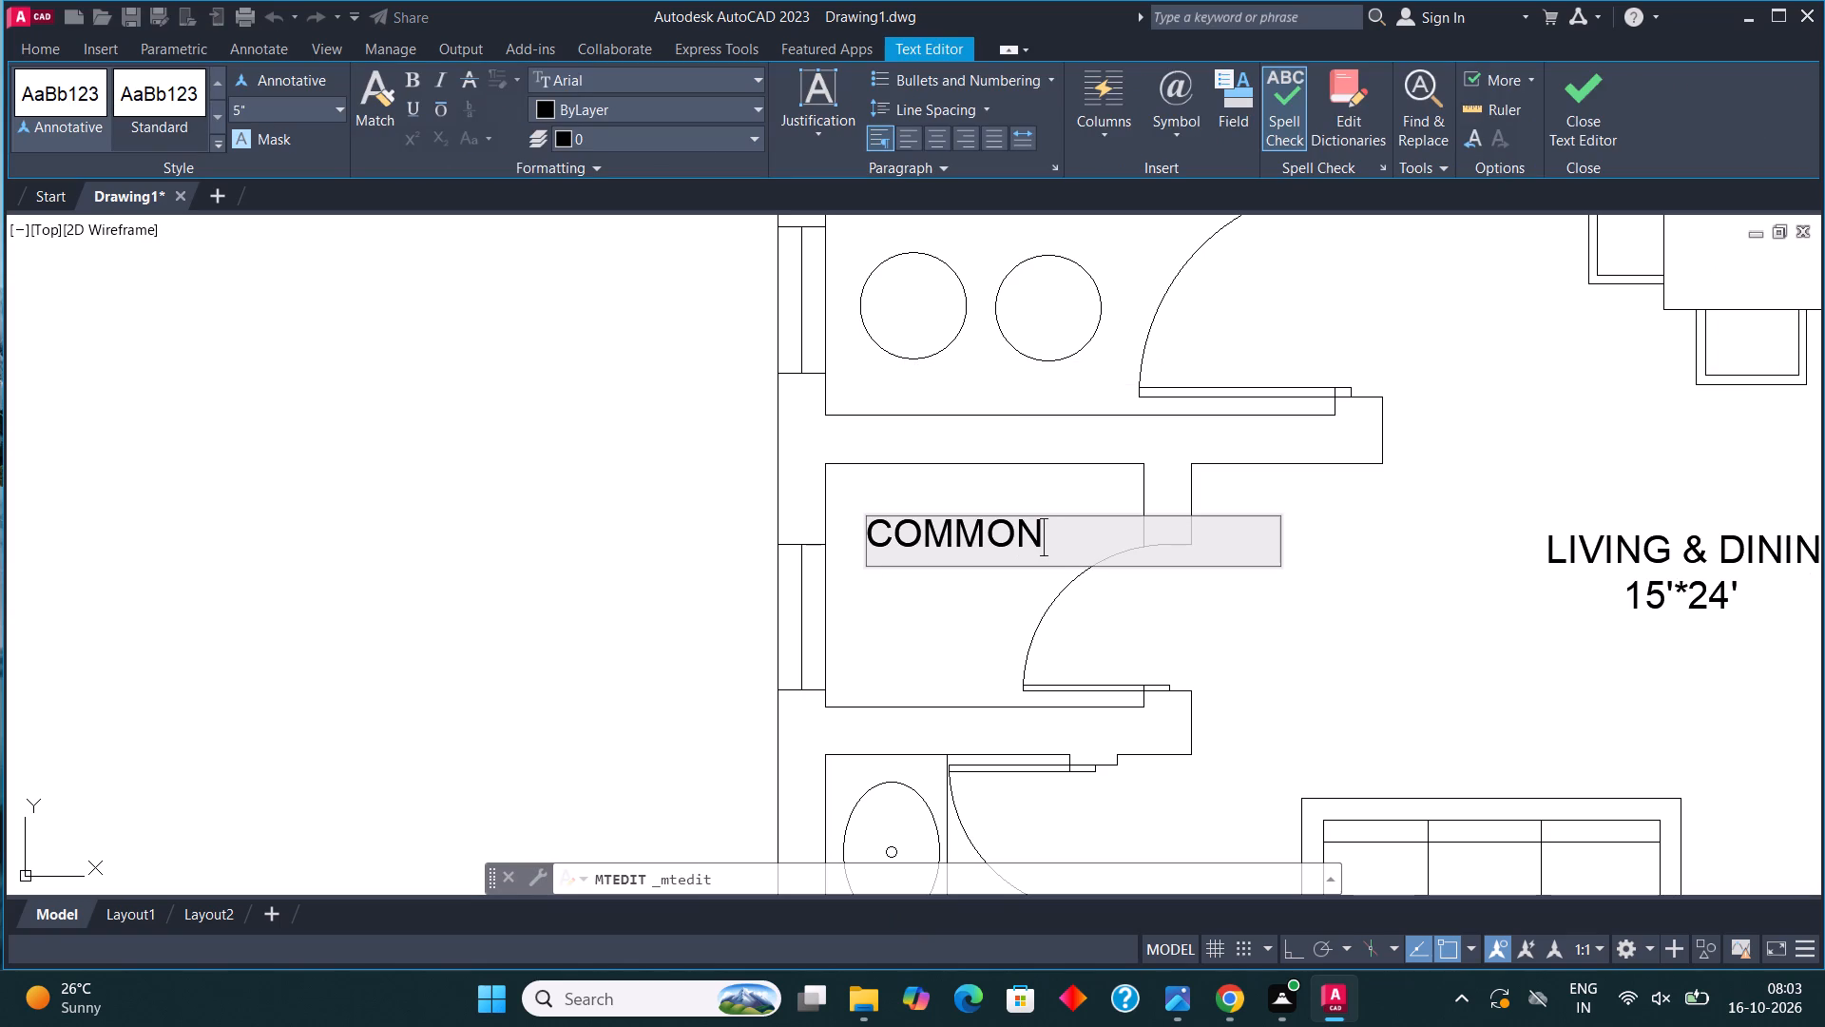
pyautogui.press('Return')
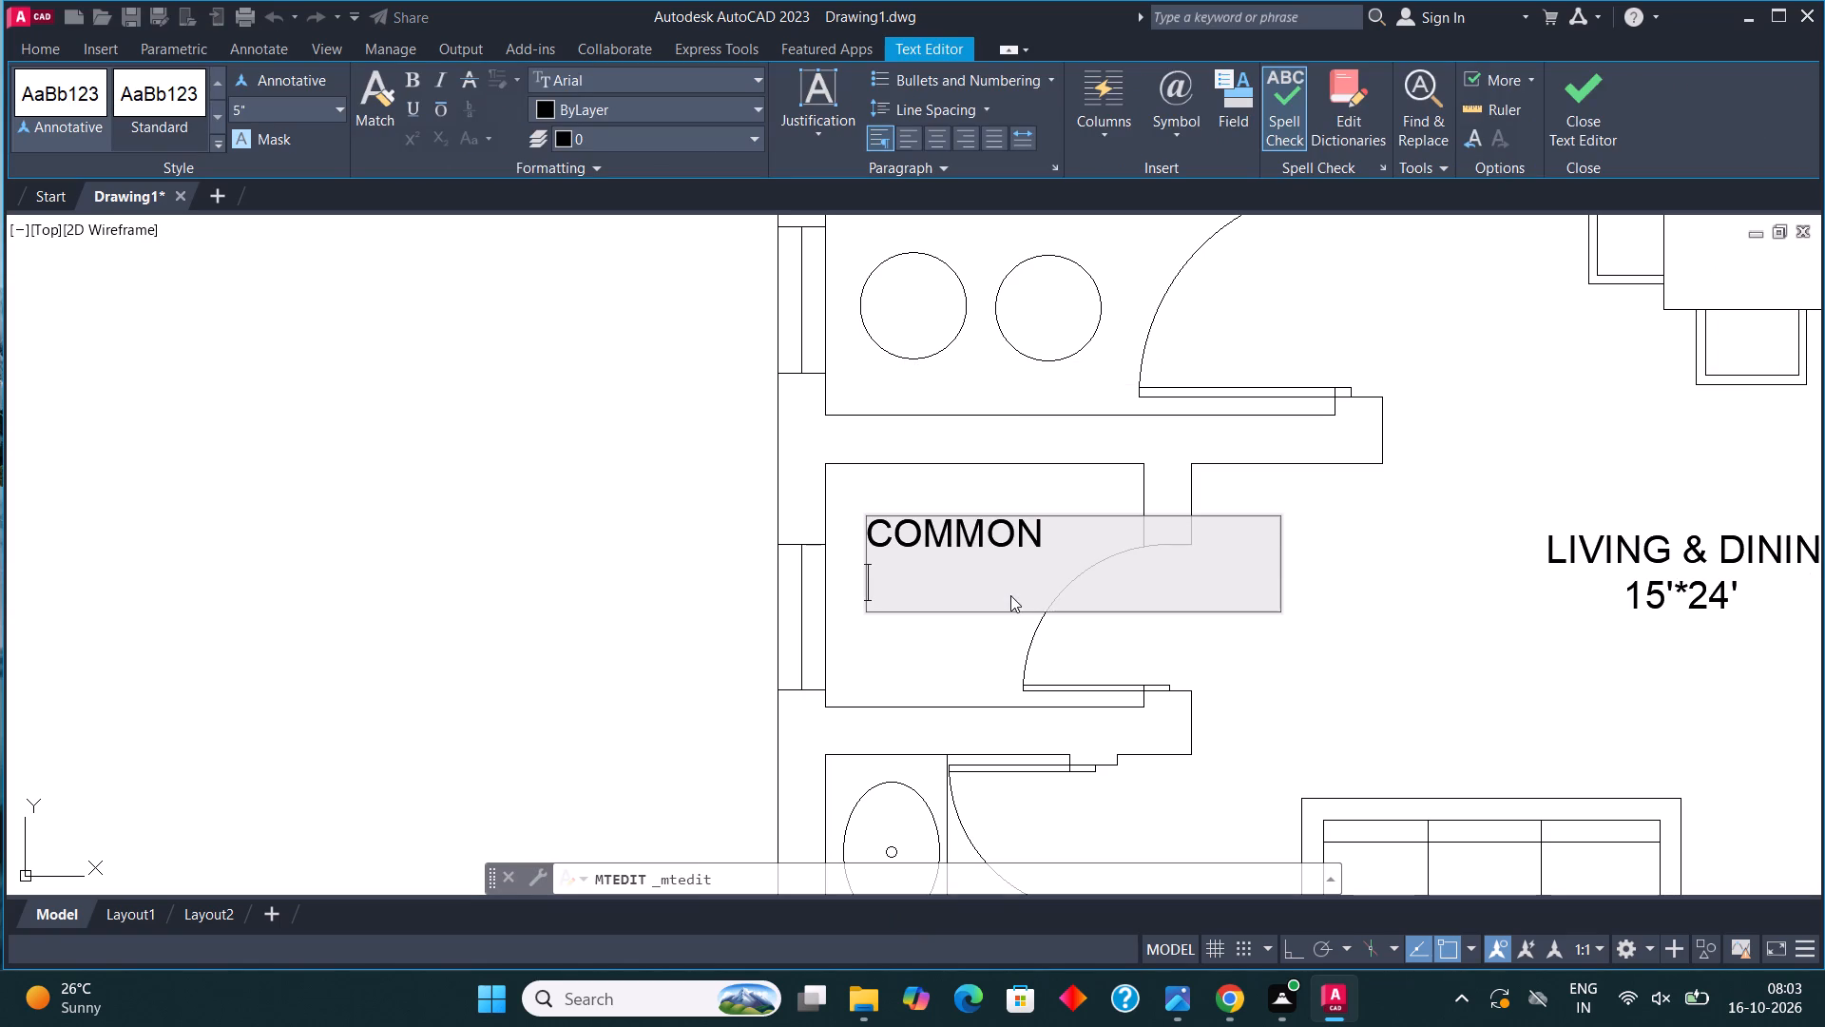
pyautogui.press('s')
pyautogui.write('HOWER')
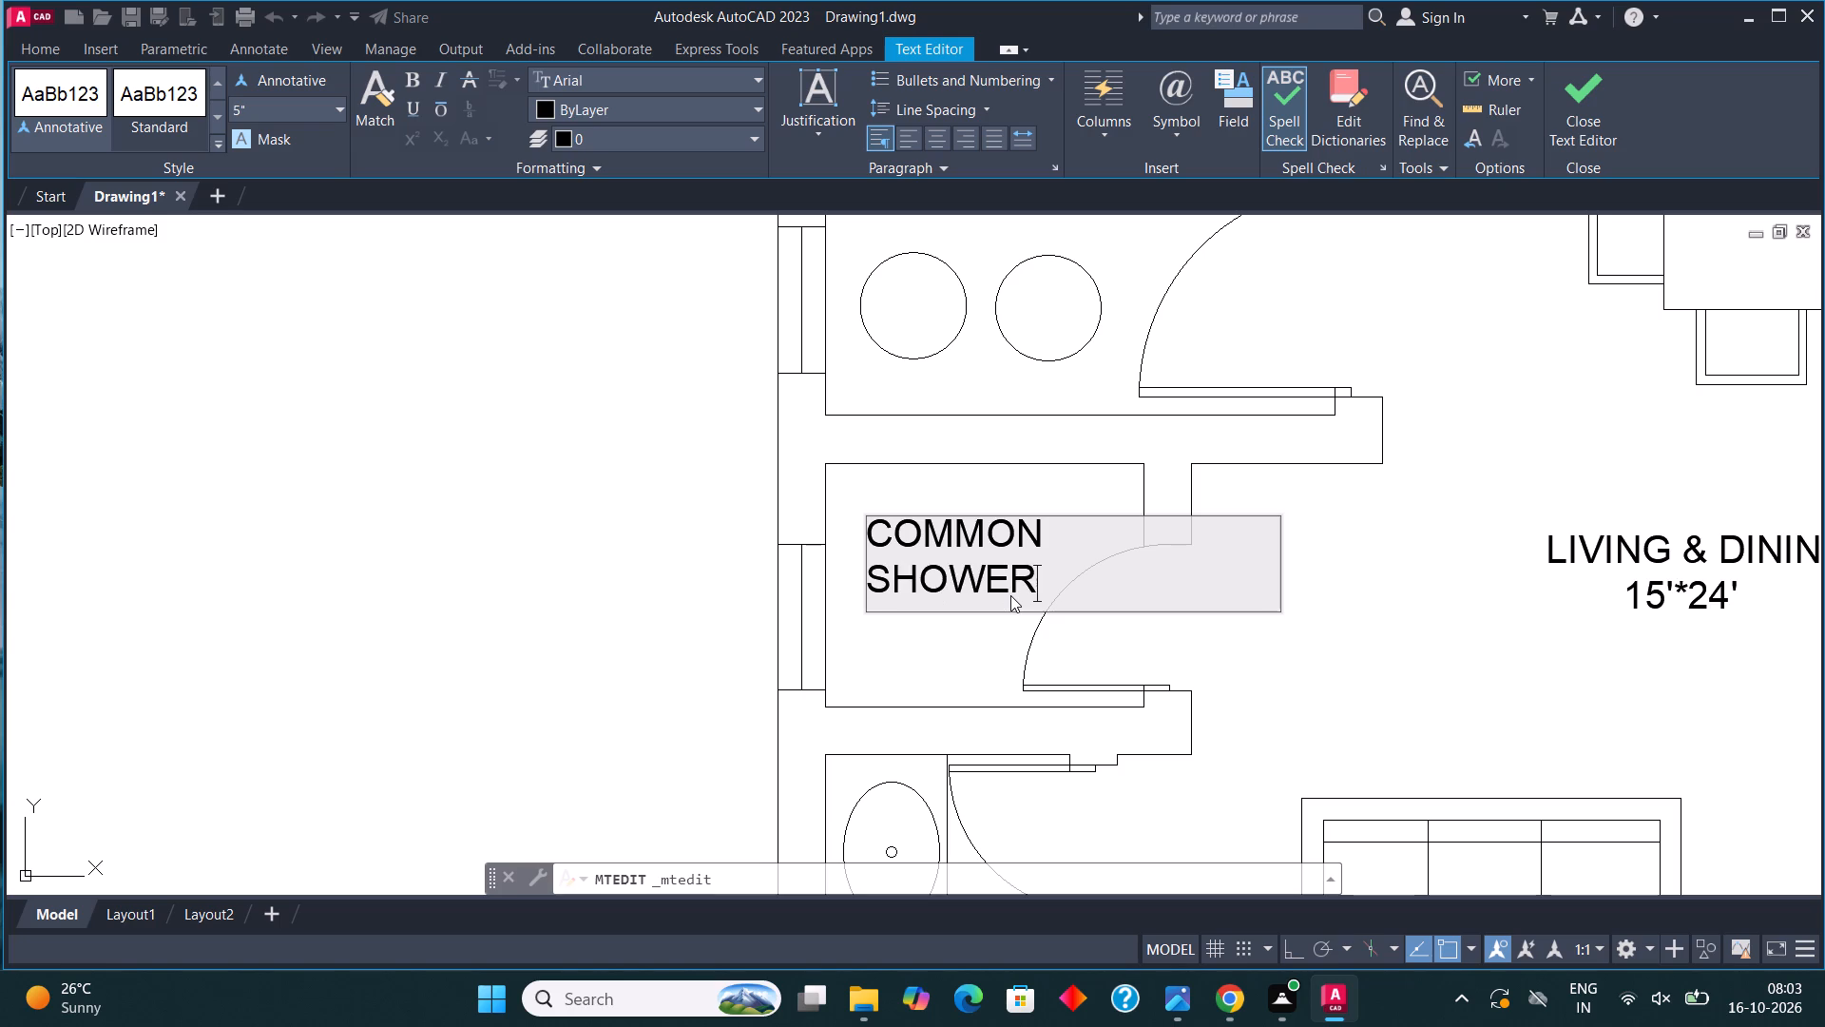
pyautogui.press('Return')
pyautogui.write("5'*")
pyautogui.write('3\'10"')
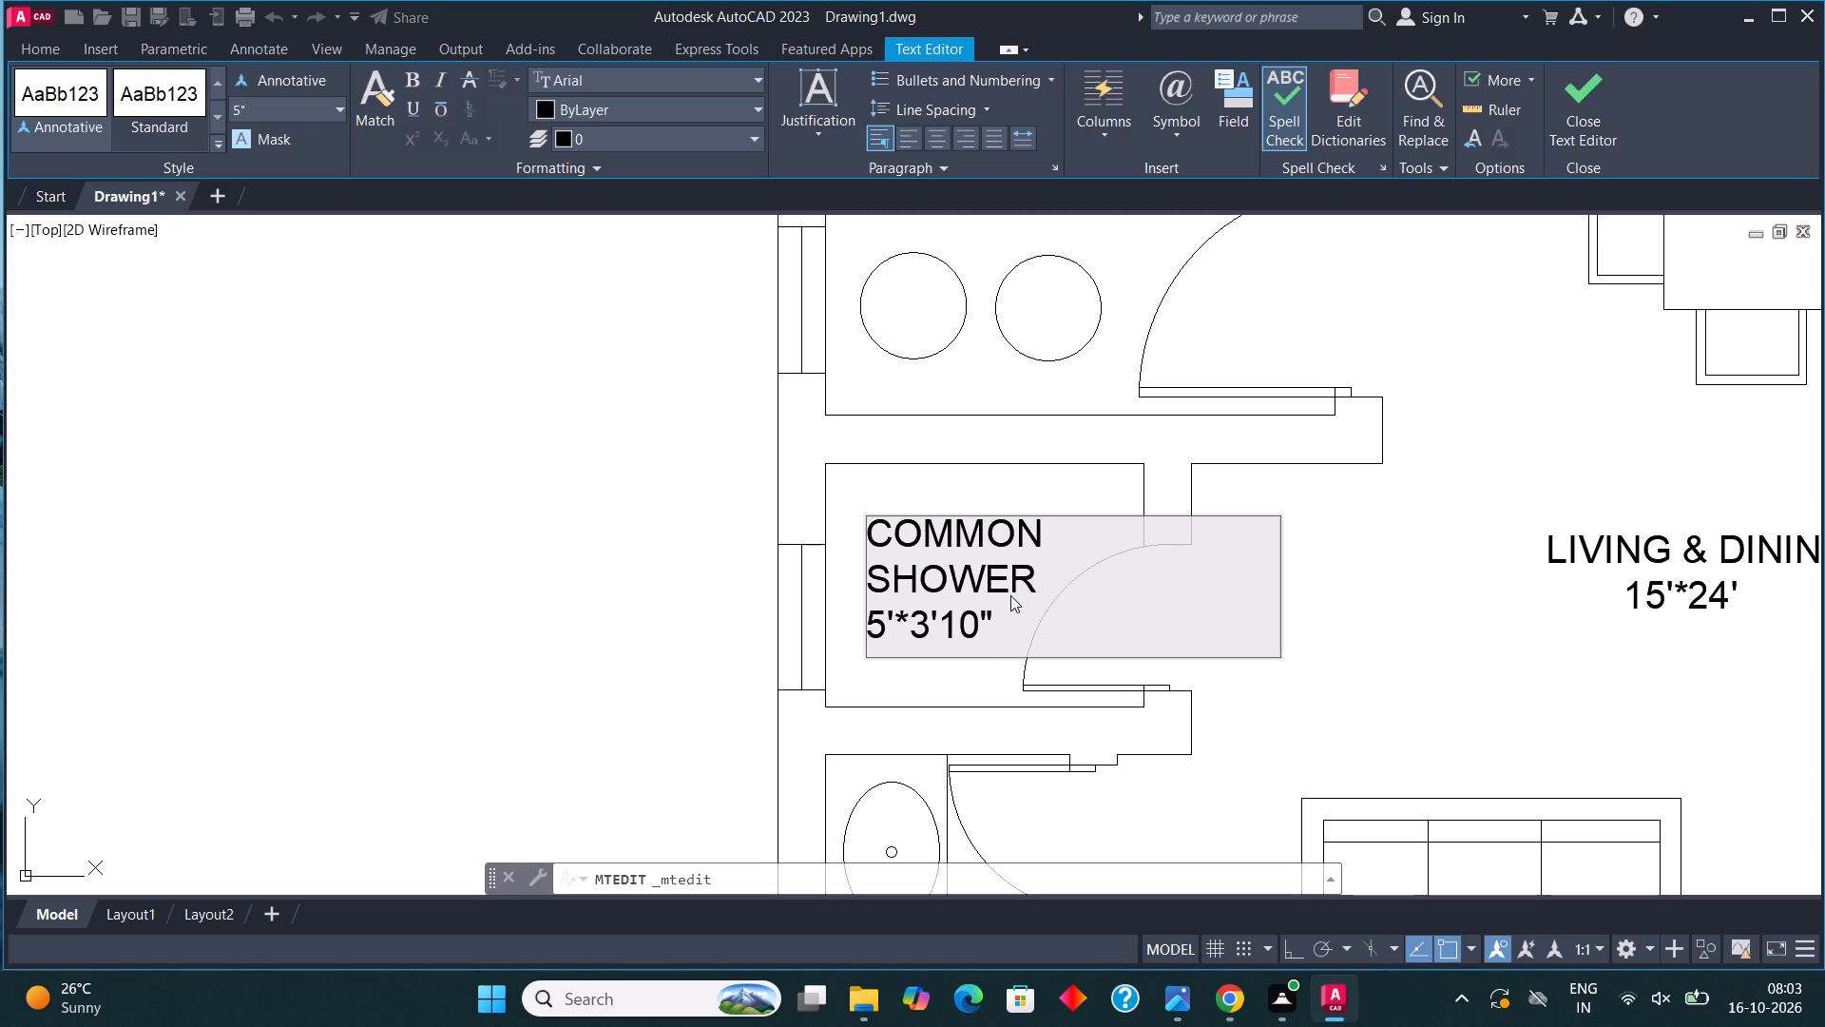
pyautogui.click(1607, 101)
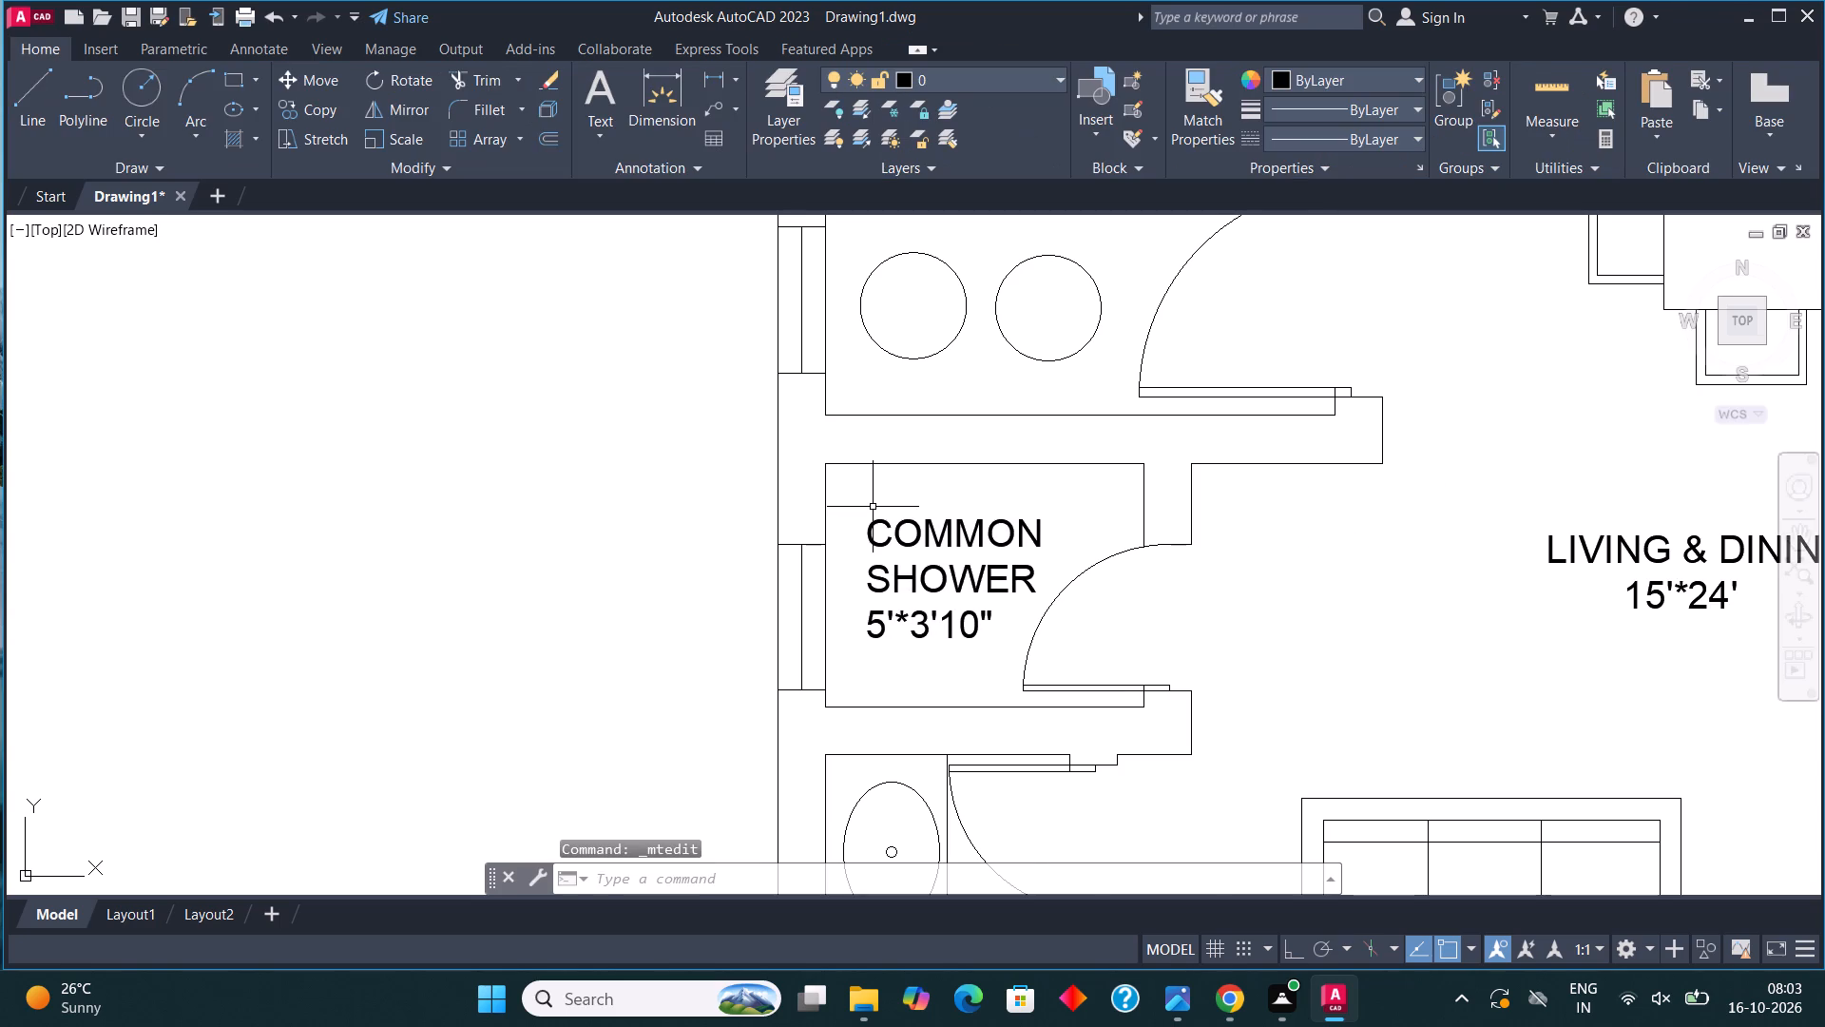
# Replace the label text in the room west of the dining table with PRAYER ROOM and 8'*10' on a second line.
pyautogui.scroll(-4, 885, 547)
pyautogui.scroll(4, 929, 502)
pyautogui.moveTo(901, 358); pyautogui.dragTo(958, 625, button='middle')
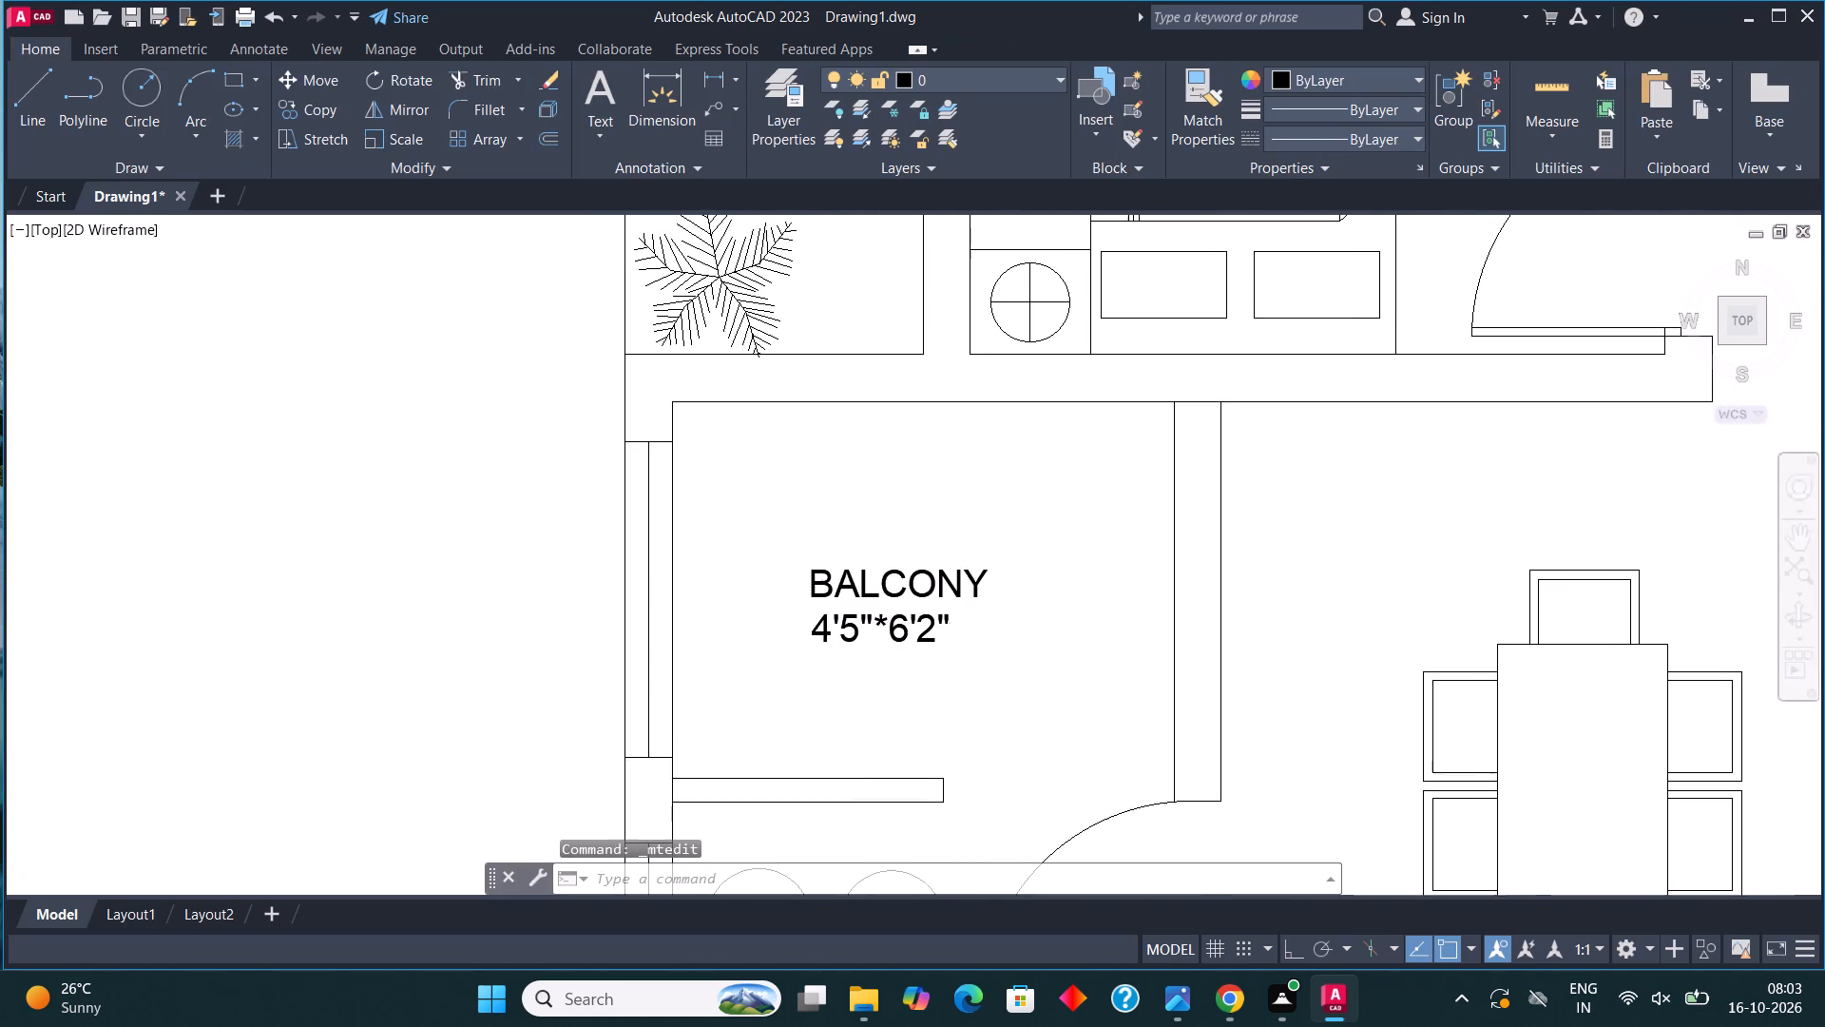
pyautogui.click(878, 591)
pyautogui.rightClick(877, 591)
pyautogui.click(1001, 377)
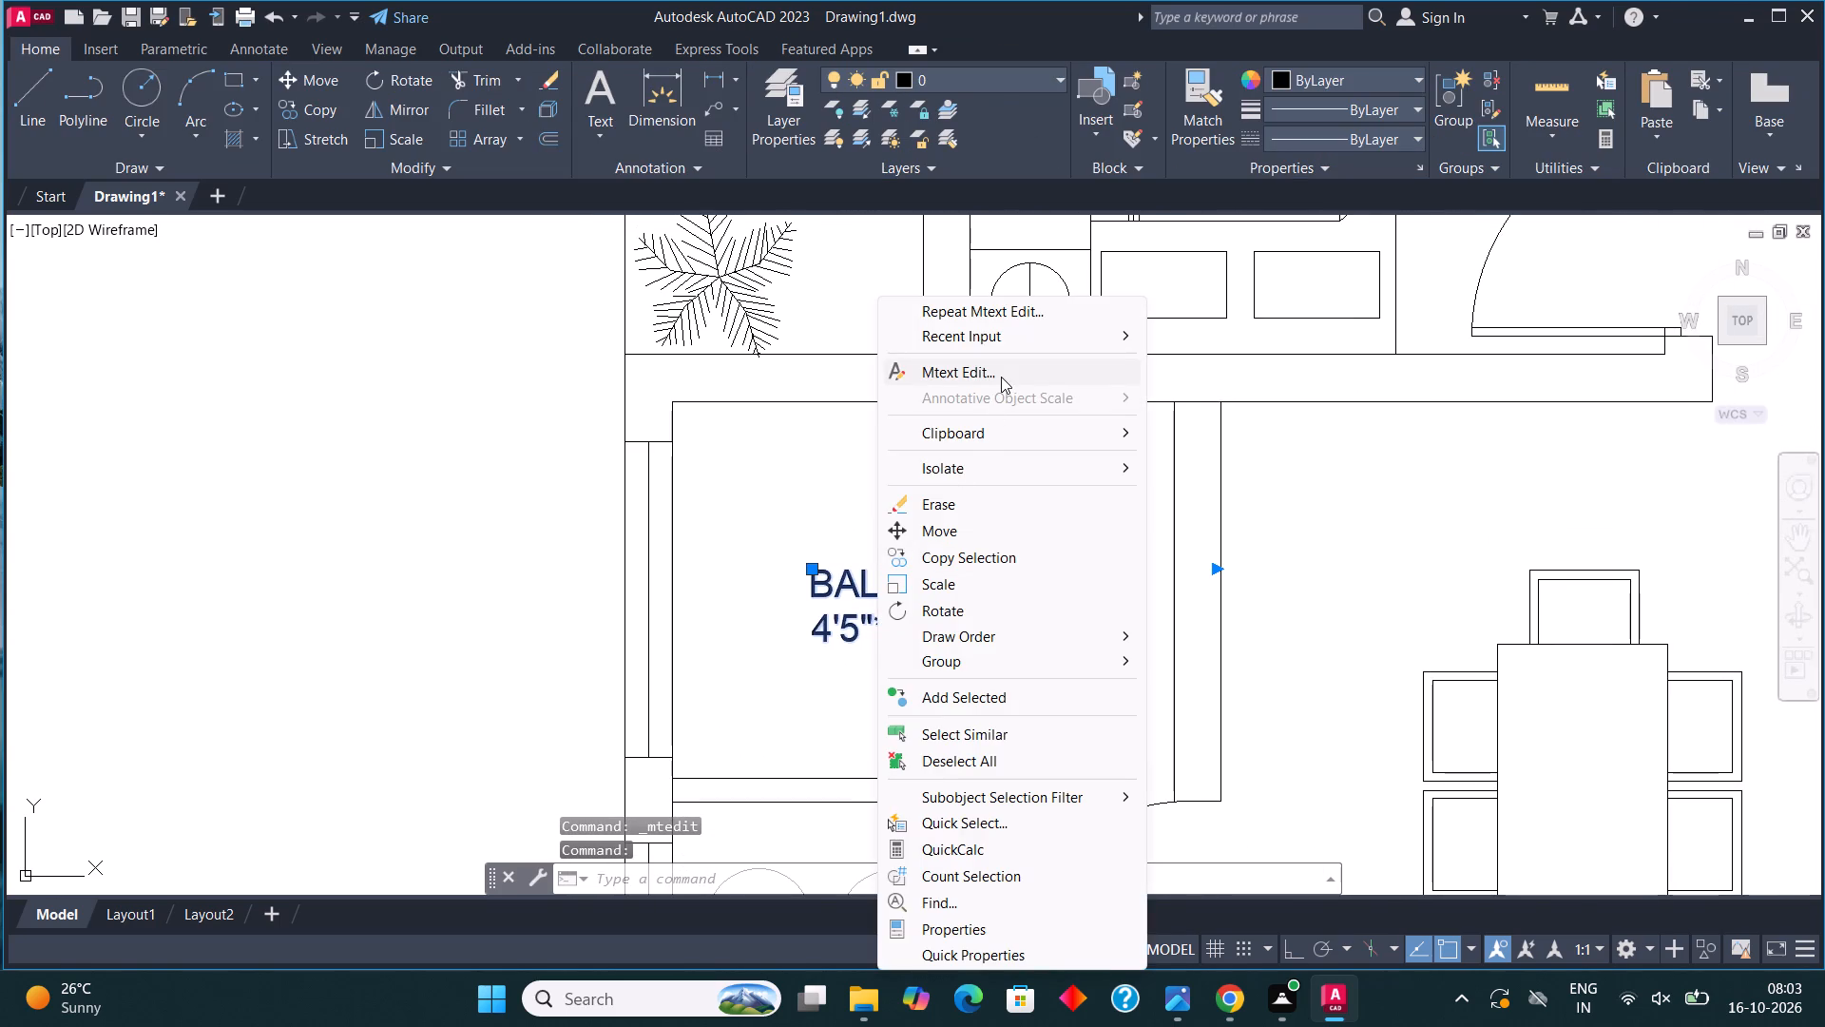
pyautogui.click(960, 646)
pyautogui.press('BackSpace')
pyautogui.press('BackSpace')
pyautogui.press('BackSpace')
pyautogui.press('BackSpace')
pyautogui.press('BackSpace')
pyautogui.press('BackSpace')
pyautogui.press('BackSpace')
pyautogui.press('BackSpace')
pyautogui.press('BackSpace')
pyautogui.press('BackSpace')
pyautogui.press('BackSpace')
pyautogui.press('BackSpace')
pyautogui.press('BackSpace')
pyautogui.press('BackSpace')
pyautogui.press('BackSpace')
pyautogui.press('BackSpace')
pyautogui.press('BackSpace')
pyautogui.press('BackSpace')
pyautogui.press('BackSpace')
pyautogui.press('BackSpace')
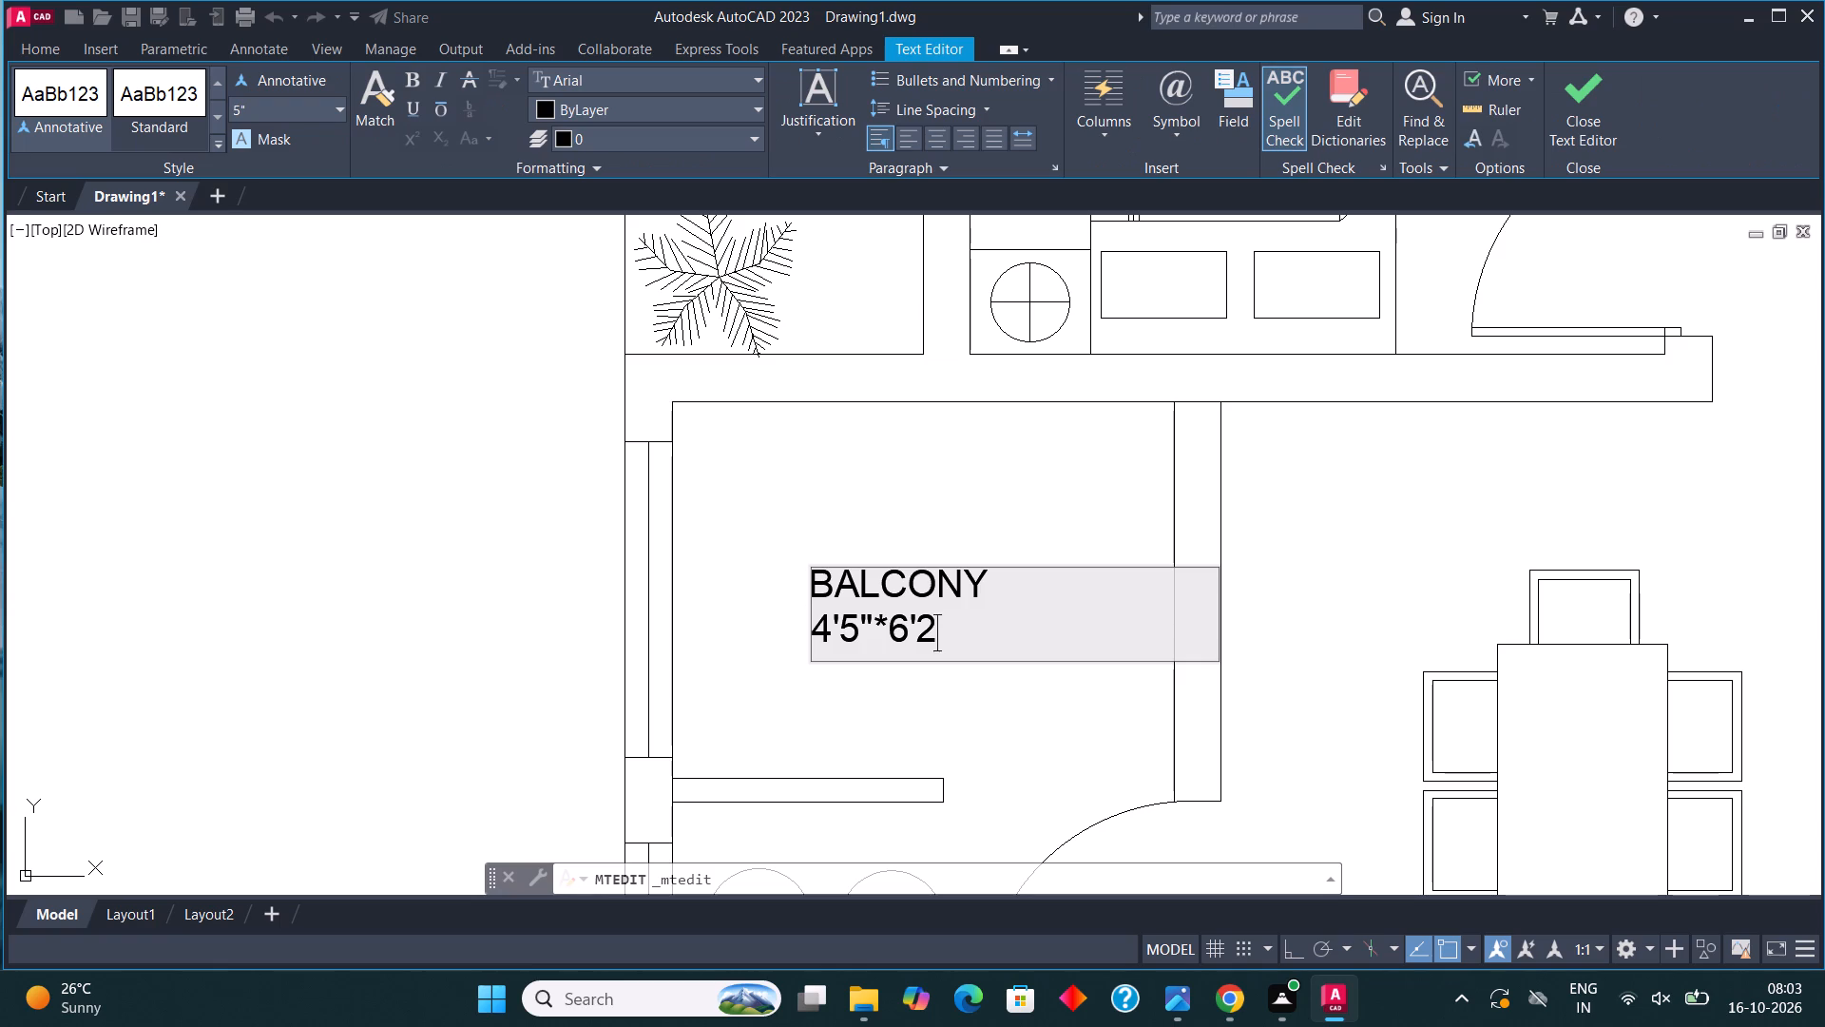
pyautogui.write('PRAYER ROOM')
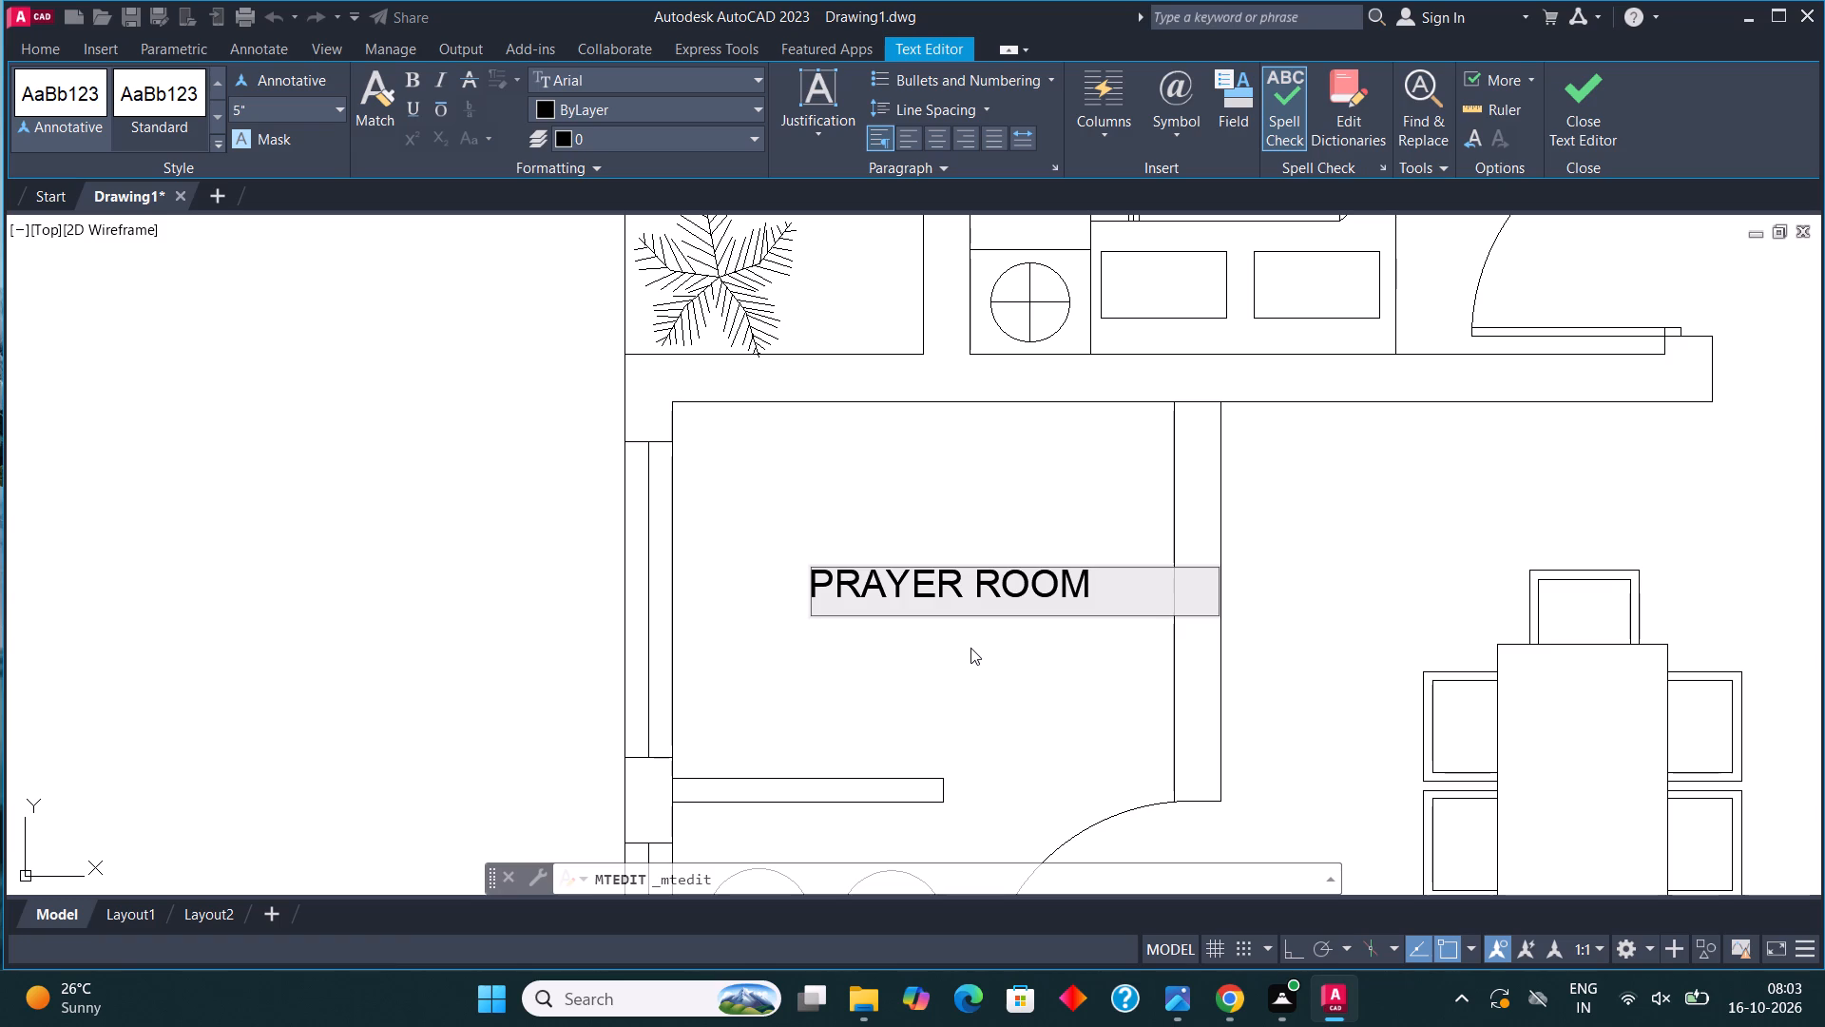
pyautogui.press('Return')
pyautogui.write("8'")
pyautogui.write("*10'")
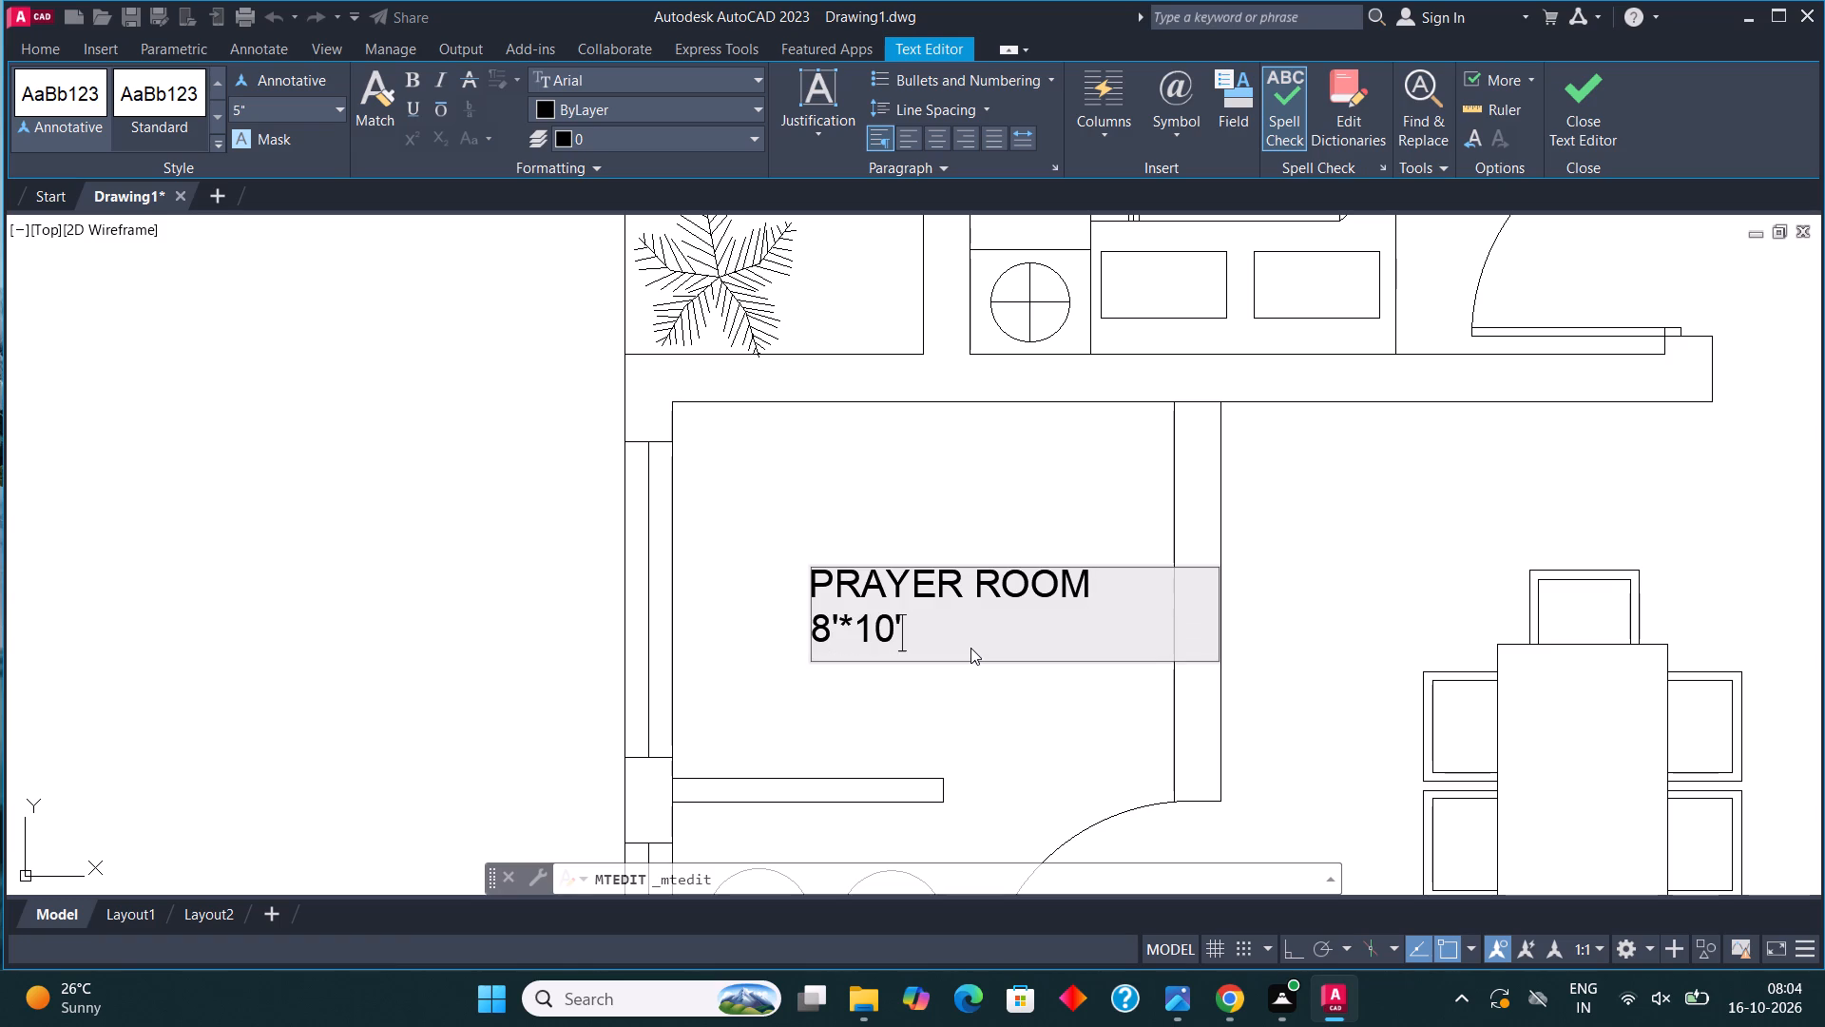
# Indent the 8'*10' line of the prayer room label by eight spaces to centre it beneath the room name.
pyautogui.click(813, 632)
pyautogui.press('space')
pyautogui.press('space')
pyautogui.press('space')
pyautogui.press('space')
pyautogui.press('space')
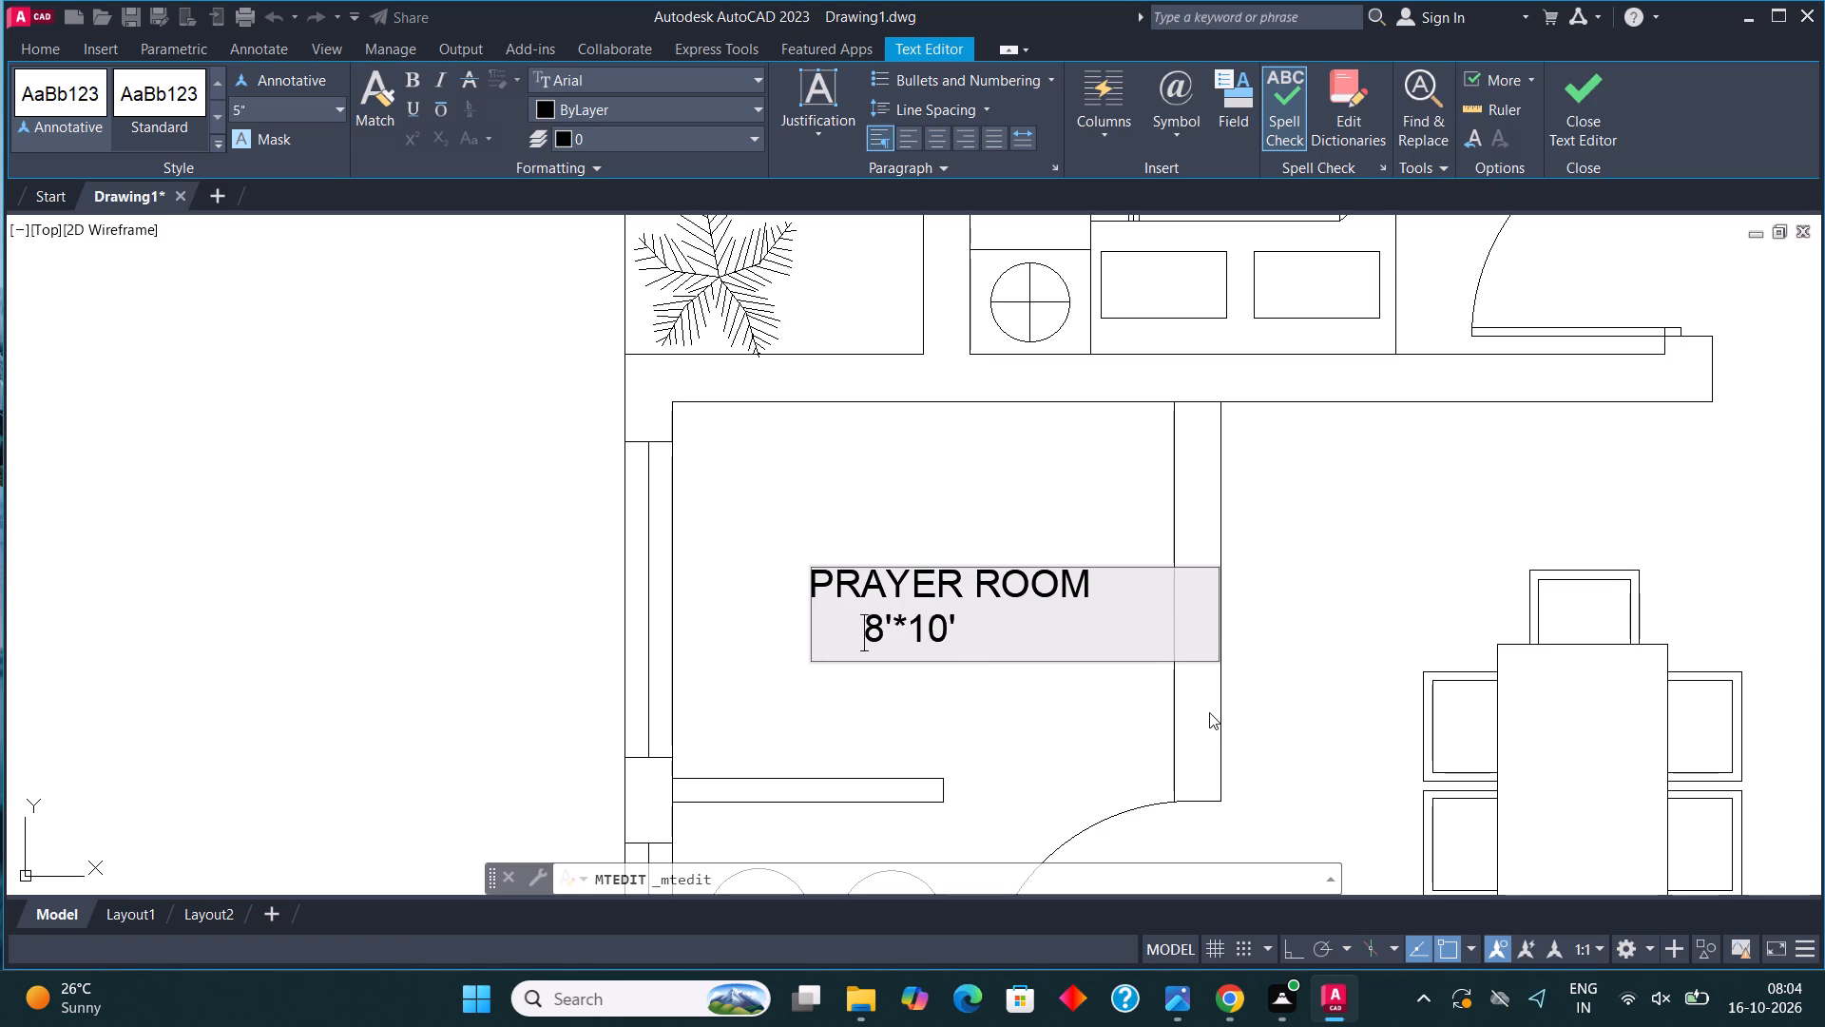
pyautogui.press('space')
pyautogui.press('space')
pyautogui.press('space')
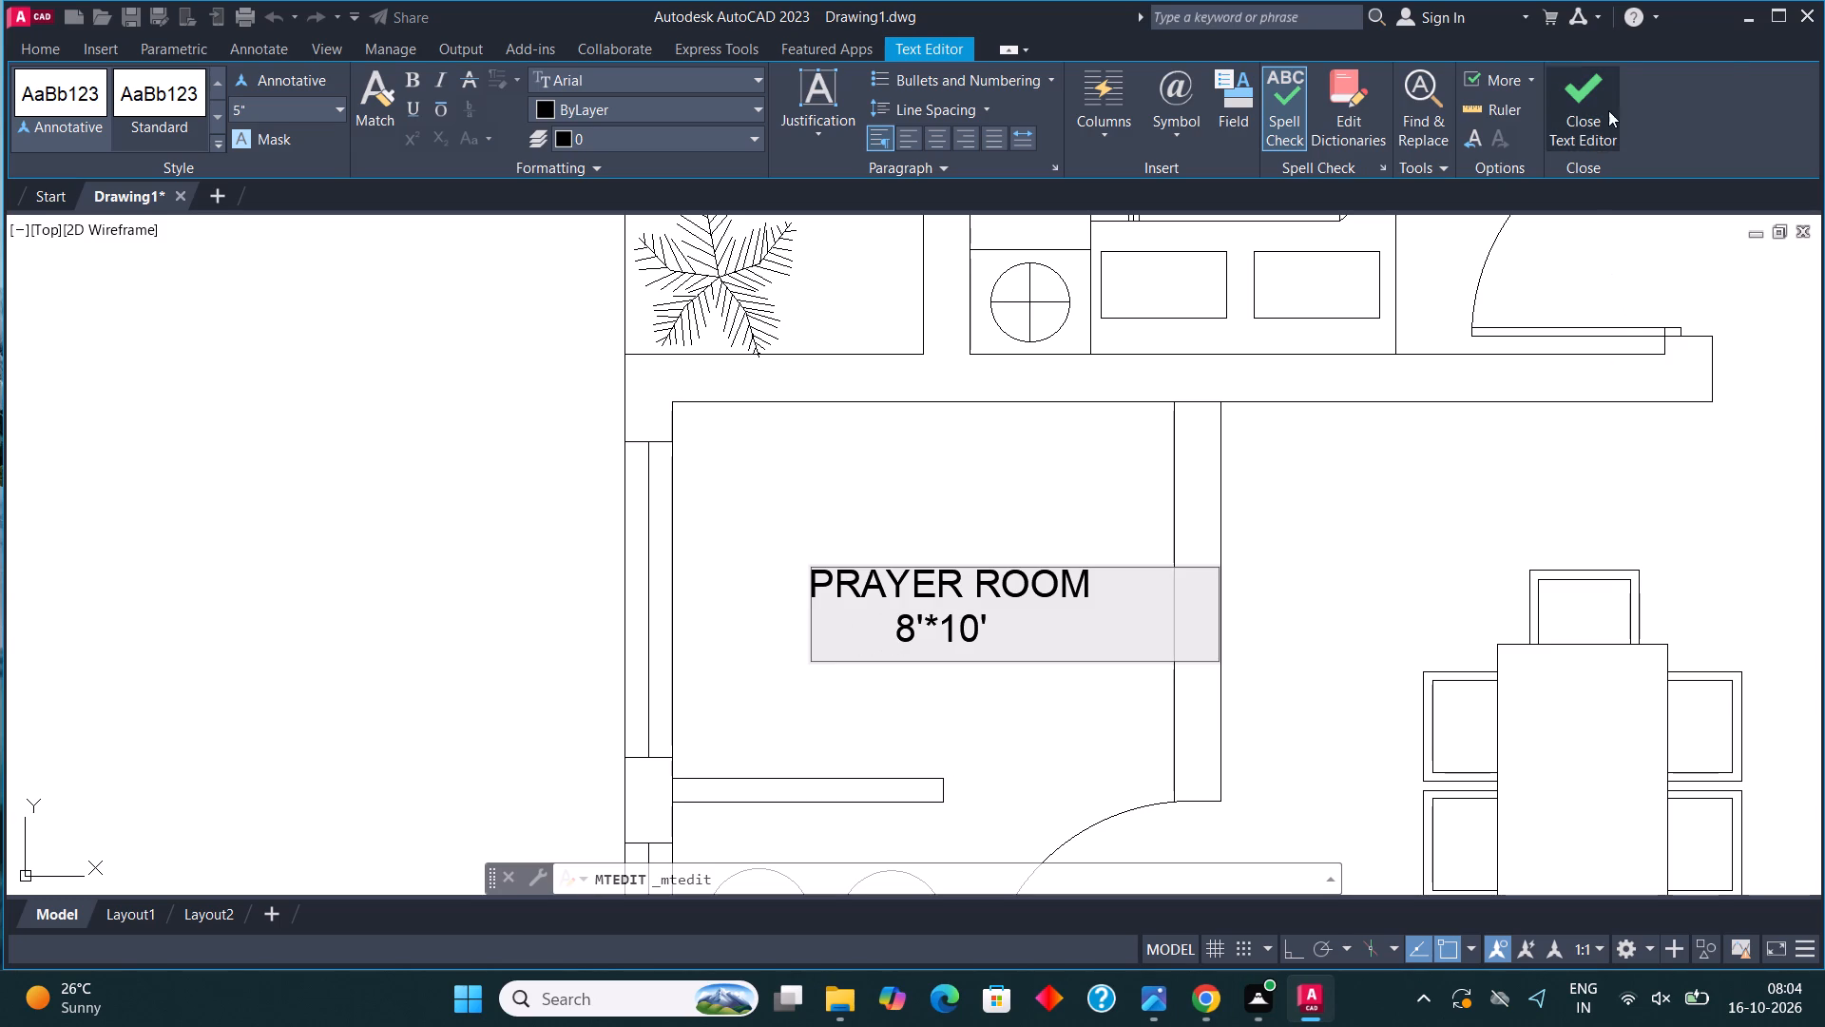
pyautogui.click(1608, 110)
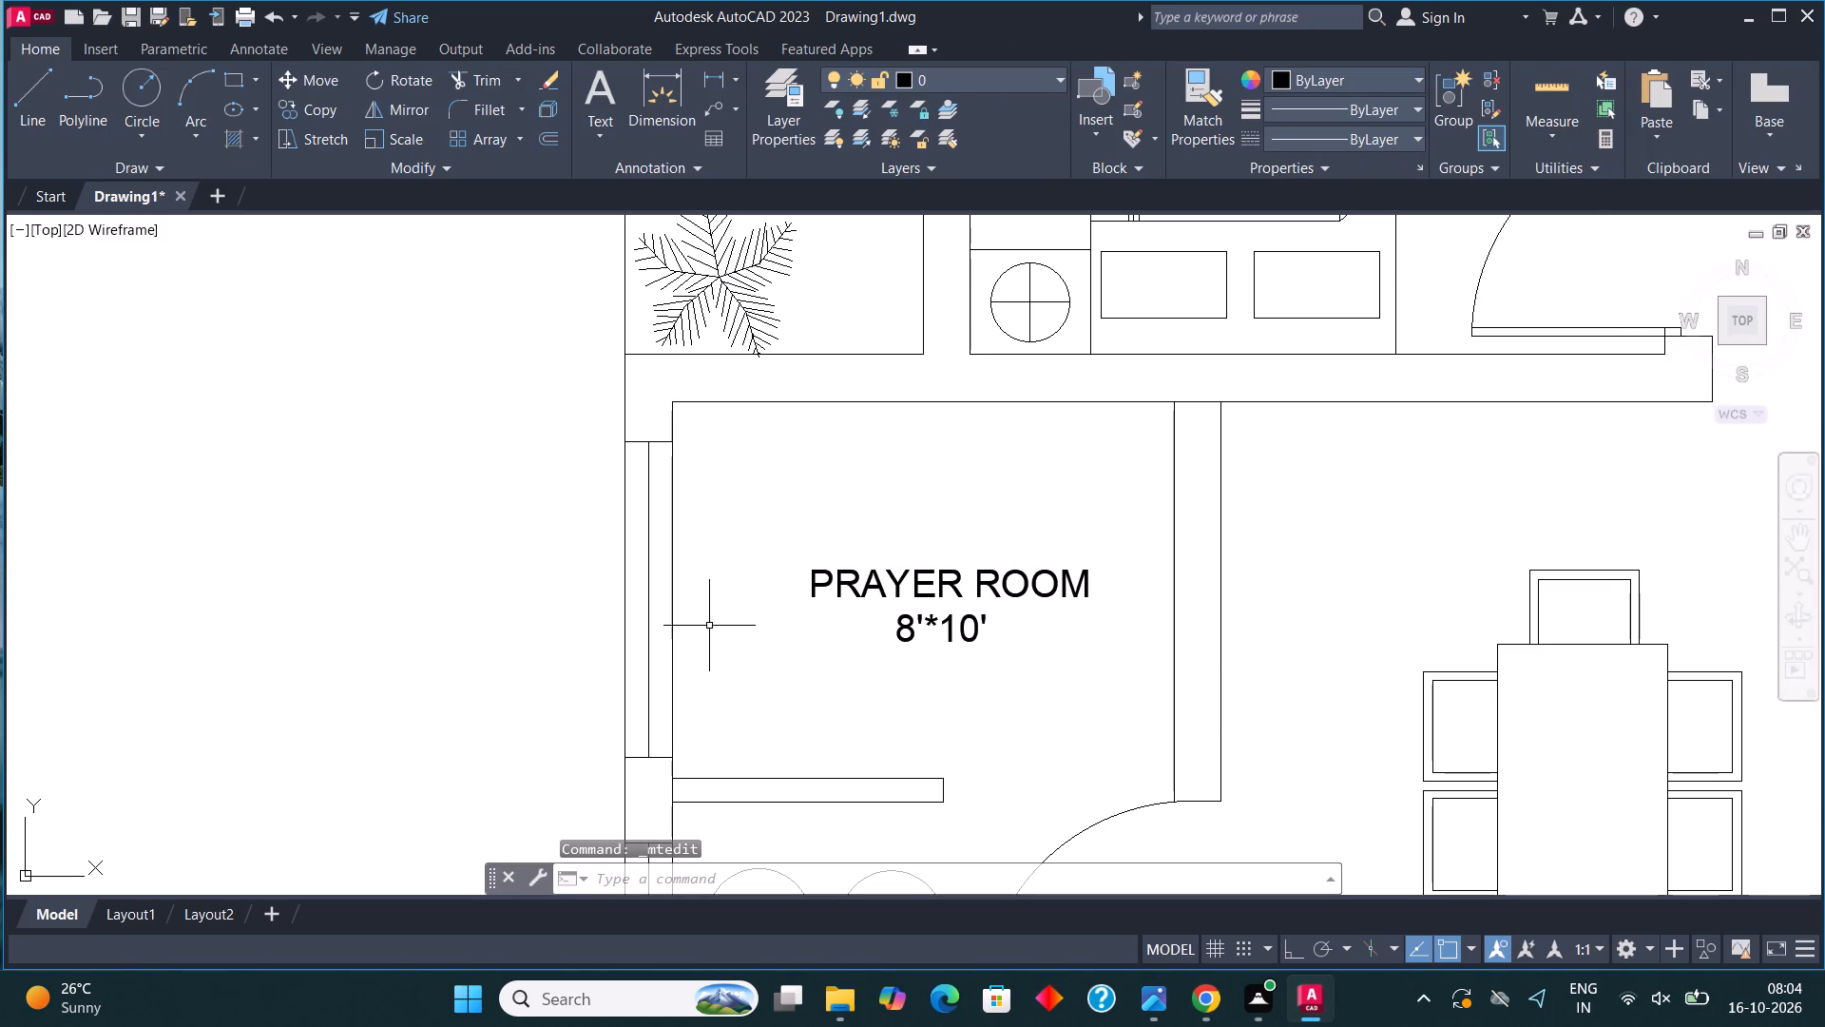
# Replace the label text over the toilet in the more southerly of the two west bathrooms with BATH 3 and 4'*5'8" on two lines.
pyautogui.scroll(-2, 686, 682)
pyautogui.scroll(2, 733, 465)
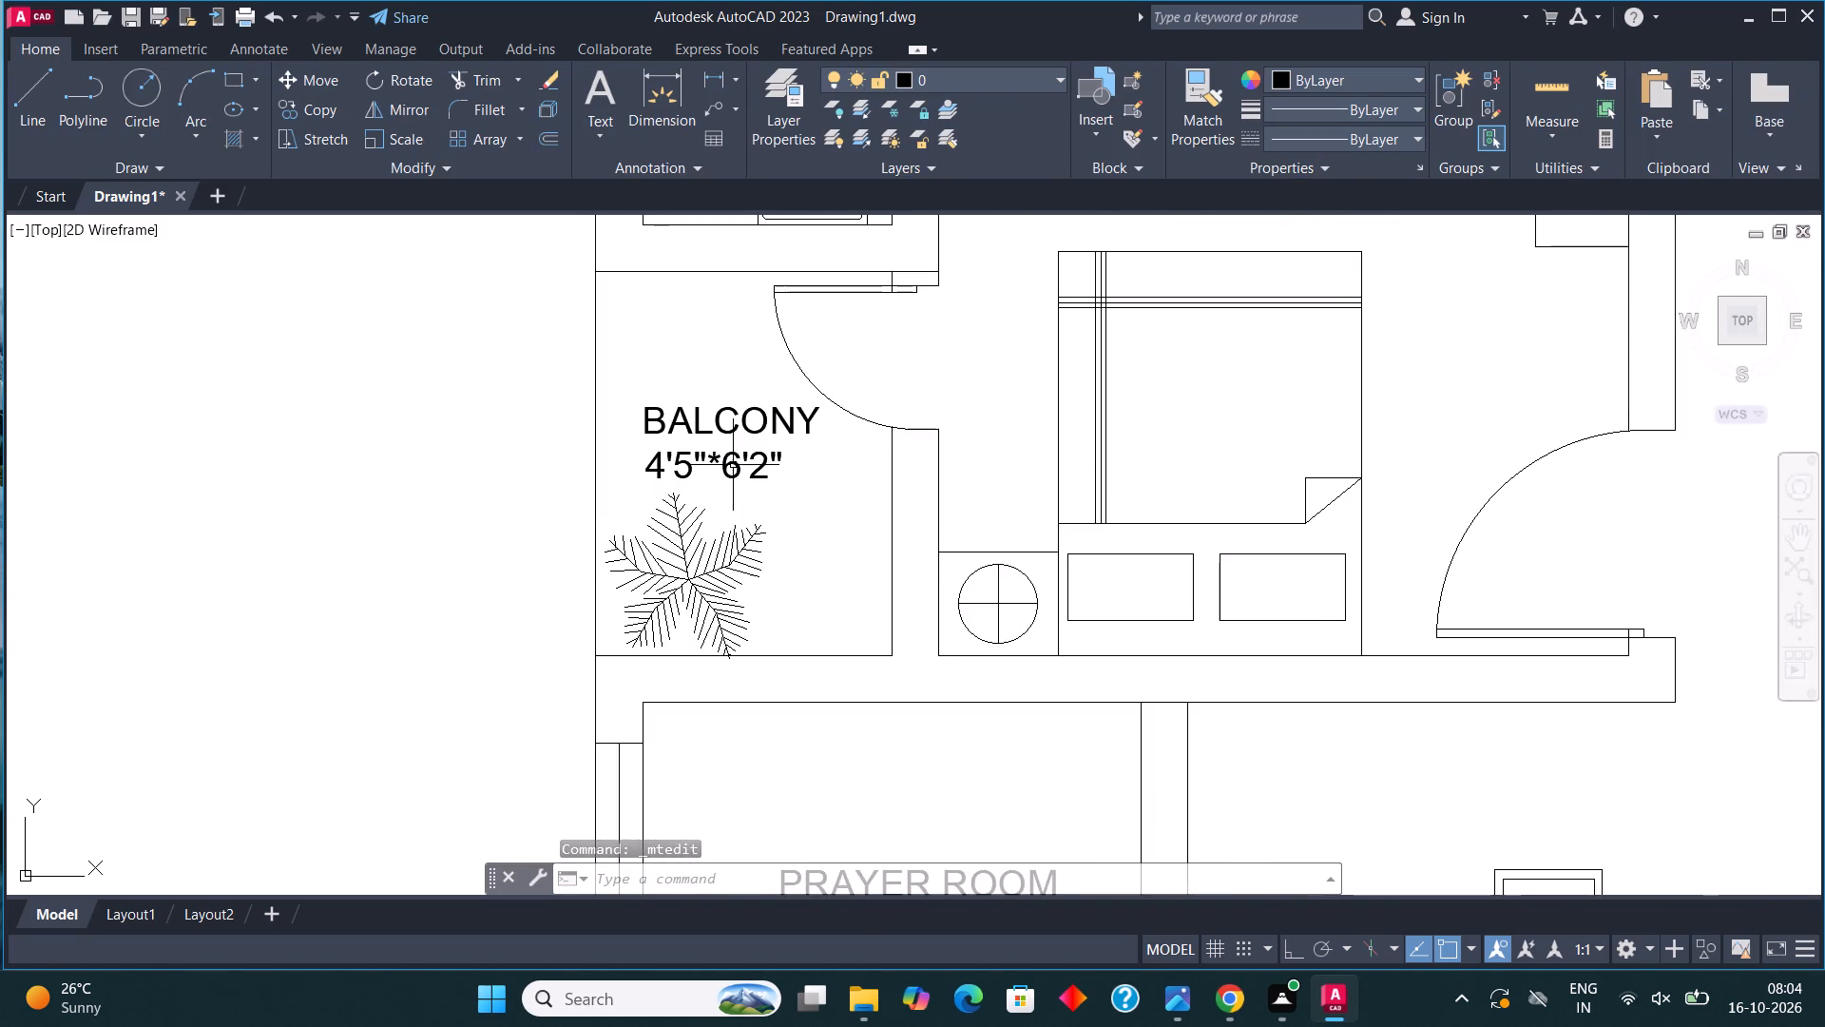
pyautogui.moveTo(740, 470); pyautogui.dragTo(846, 538, button='middle')
pyautogui.scroll(-1, 805, 678)
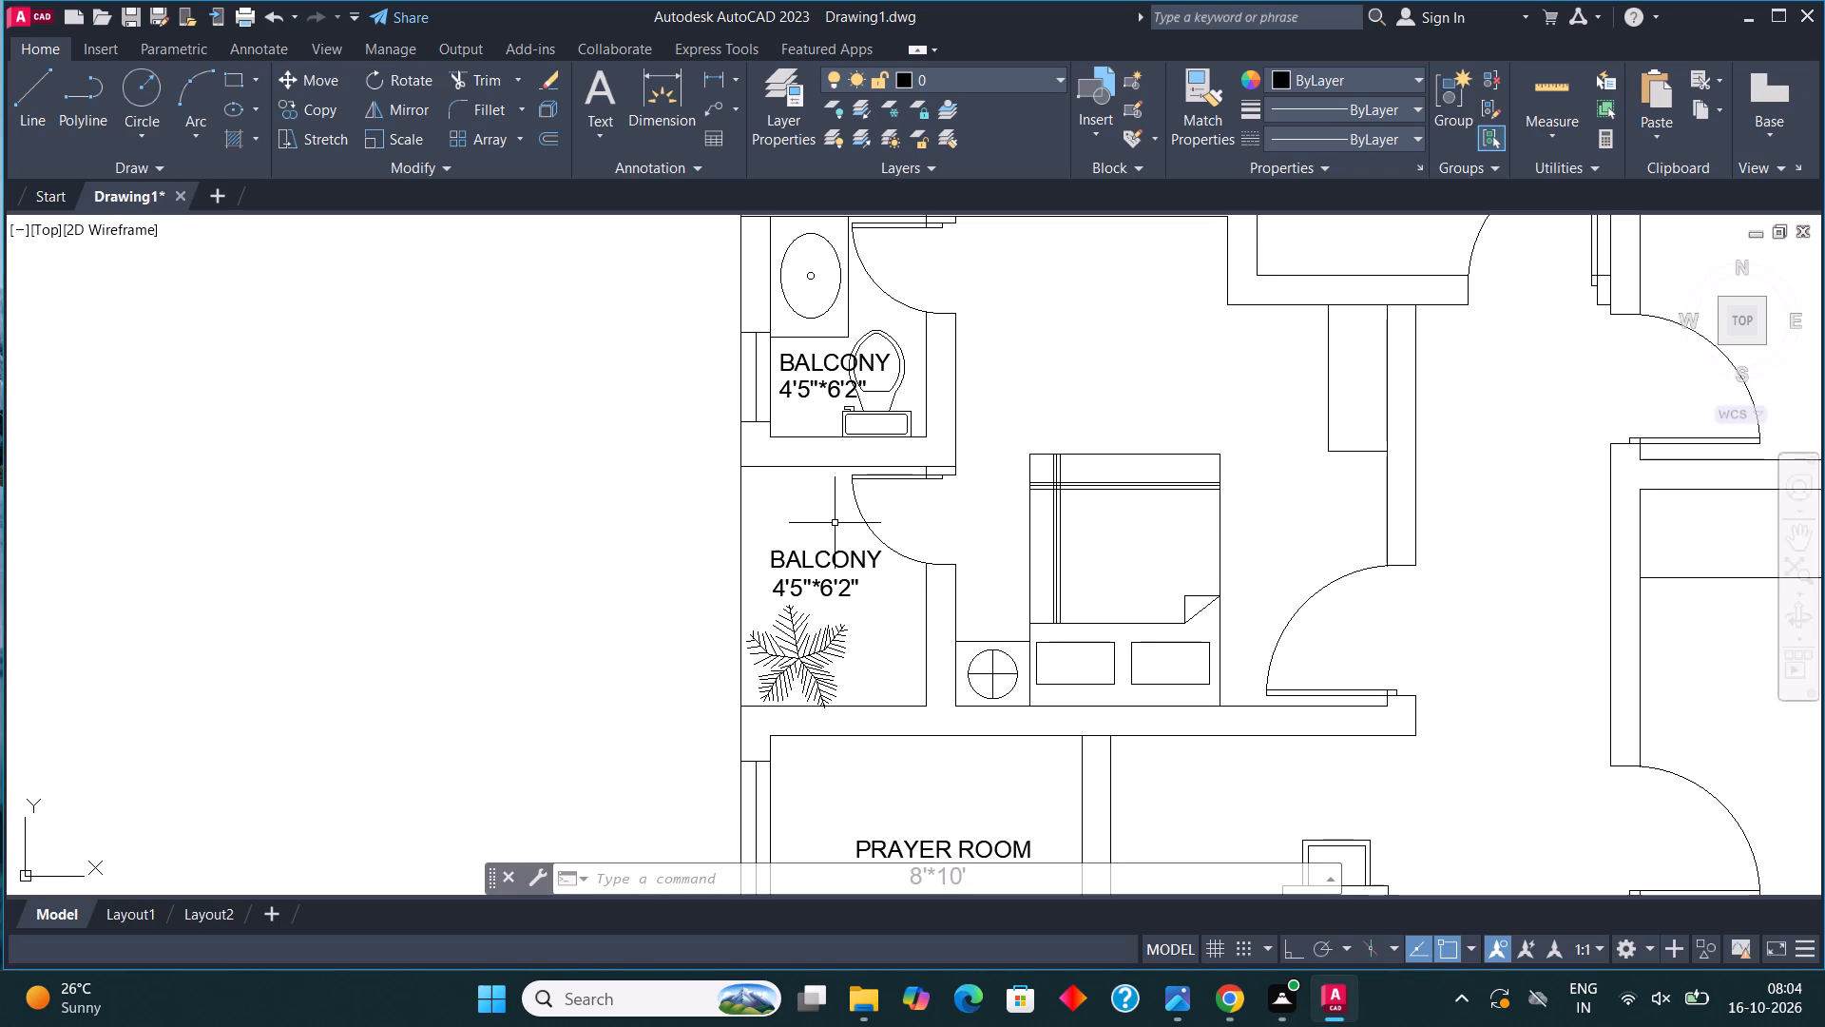
pyautogui.scroll(2, 834, 358)
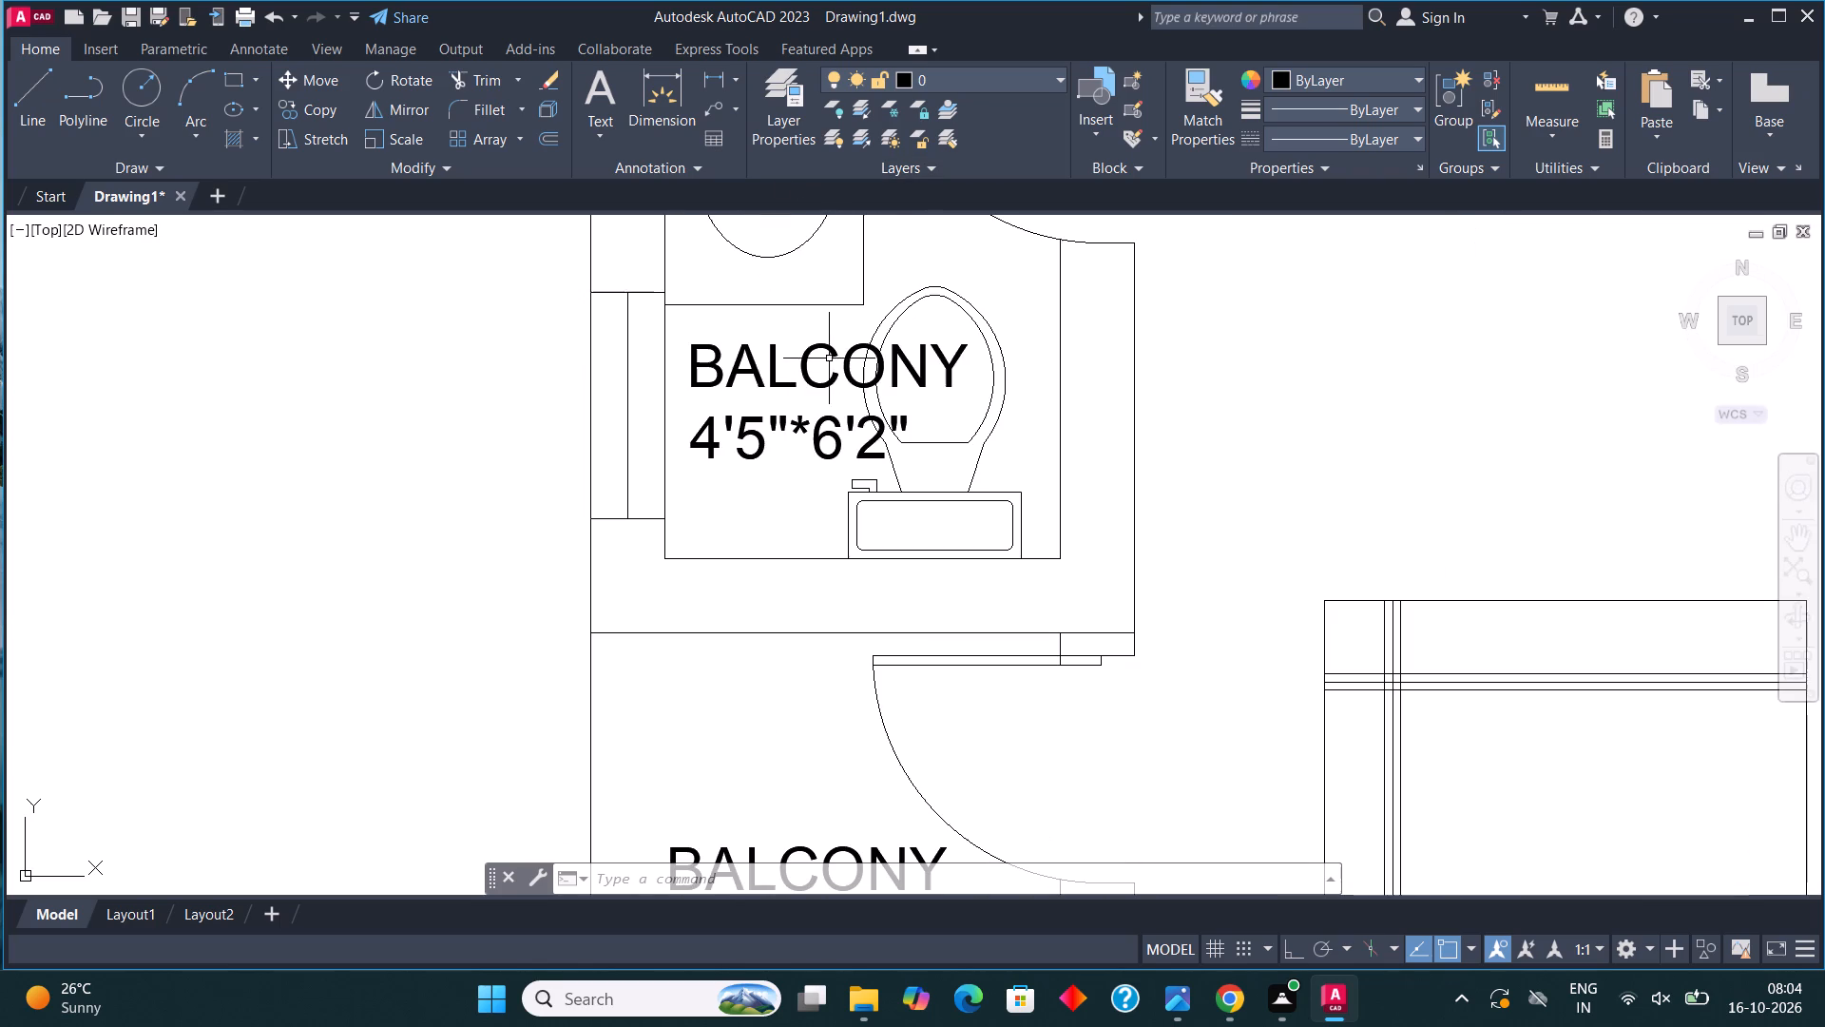
pyautogui.click(770, 361)
pyautogui.rightClick(770, 362)
pyautogui.click(881, 381)
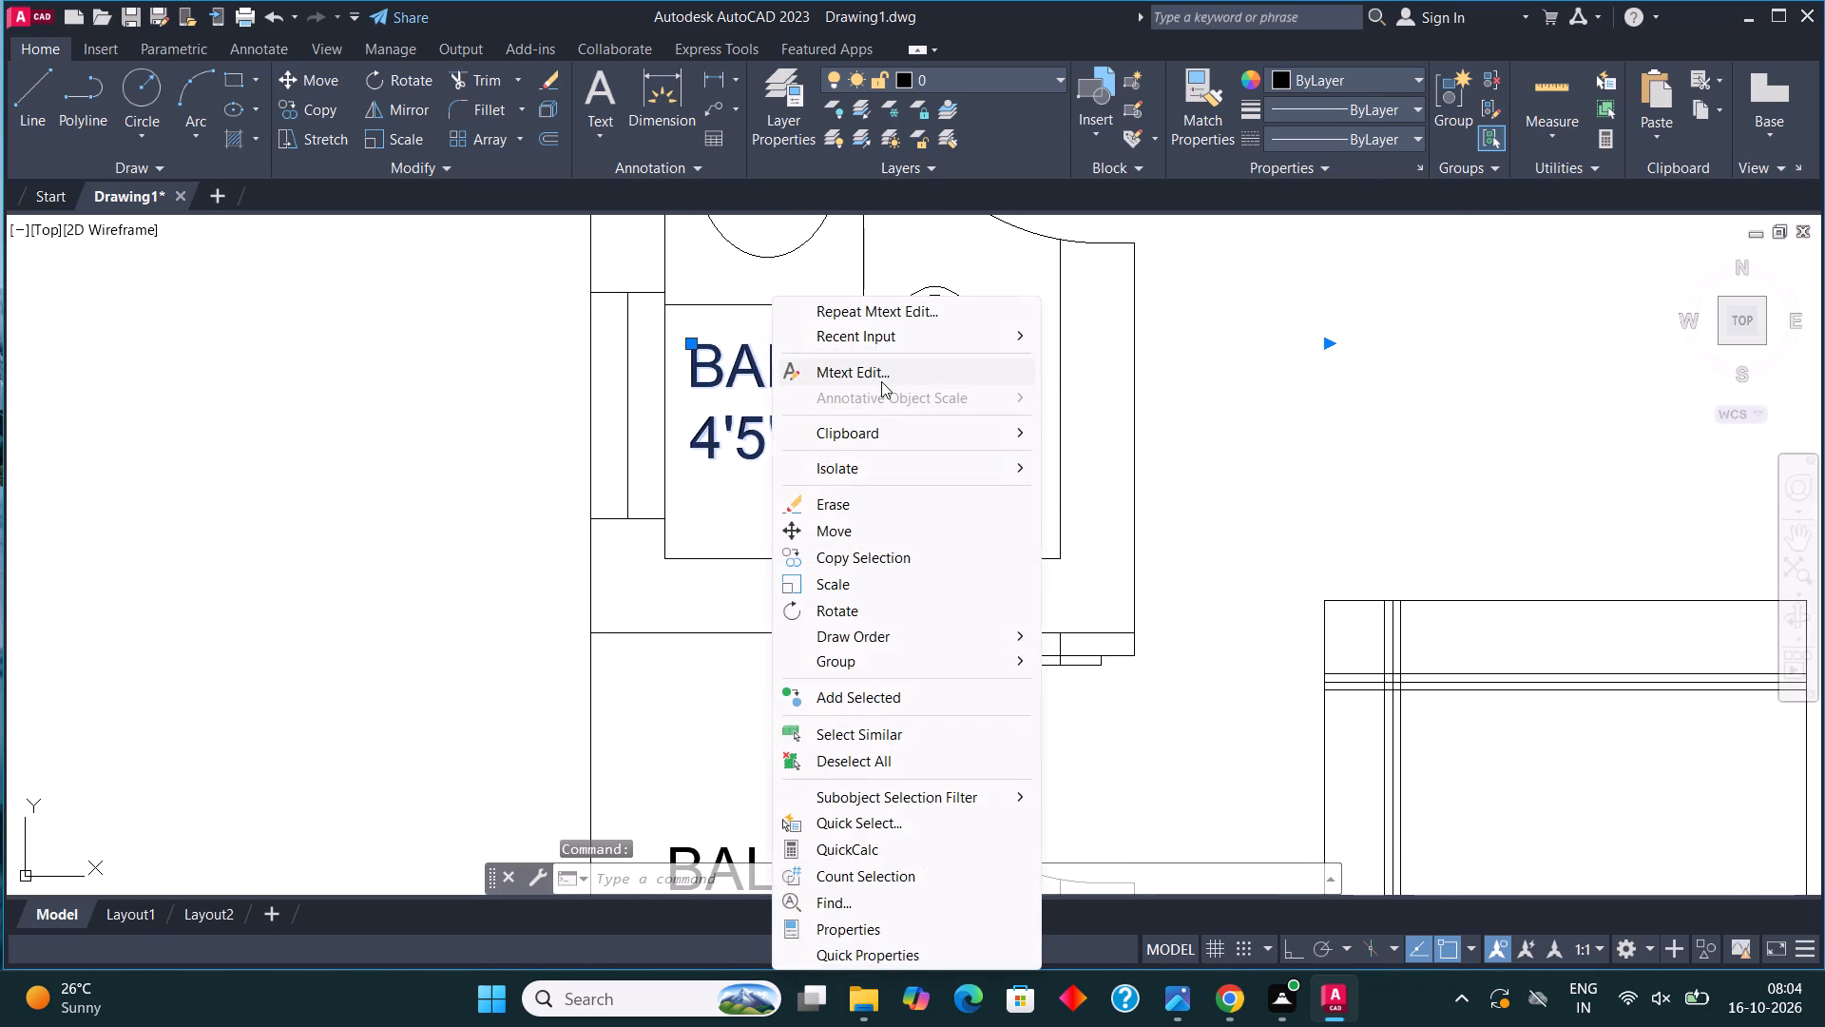
pyautogui.click(962, 443)
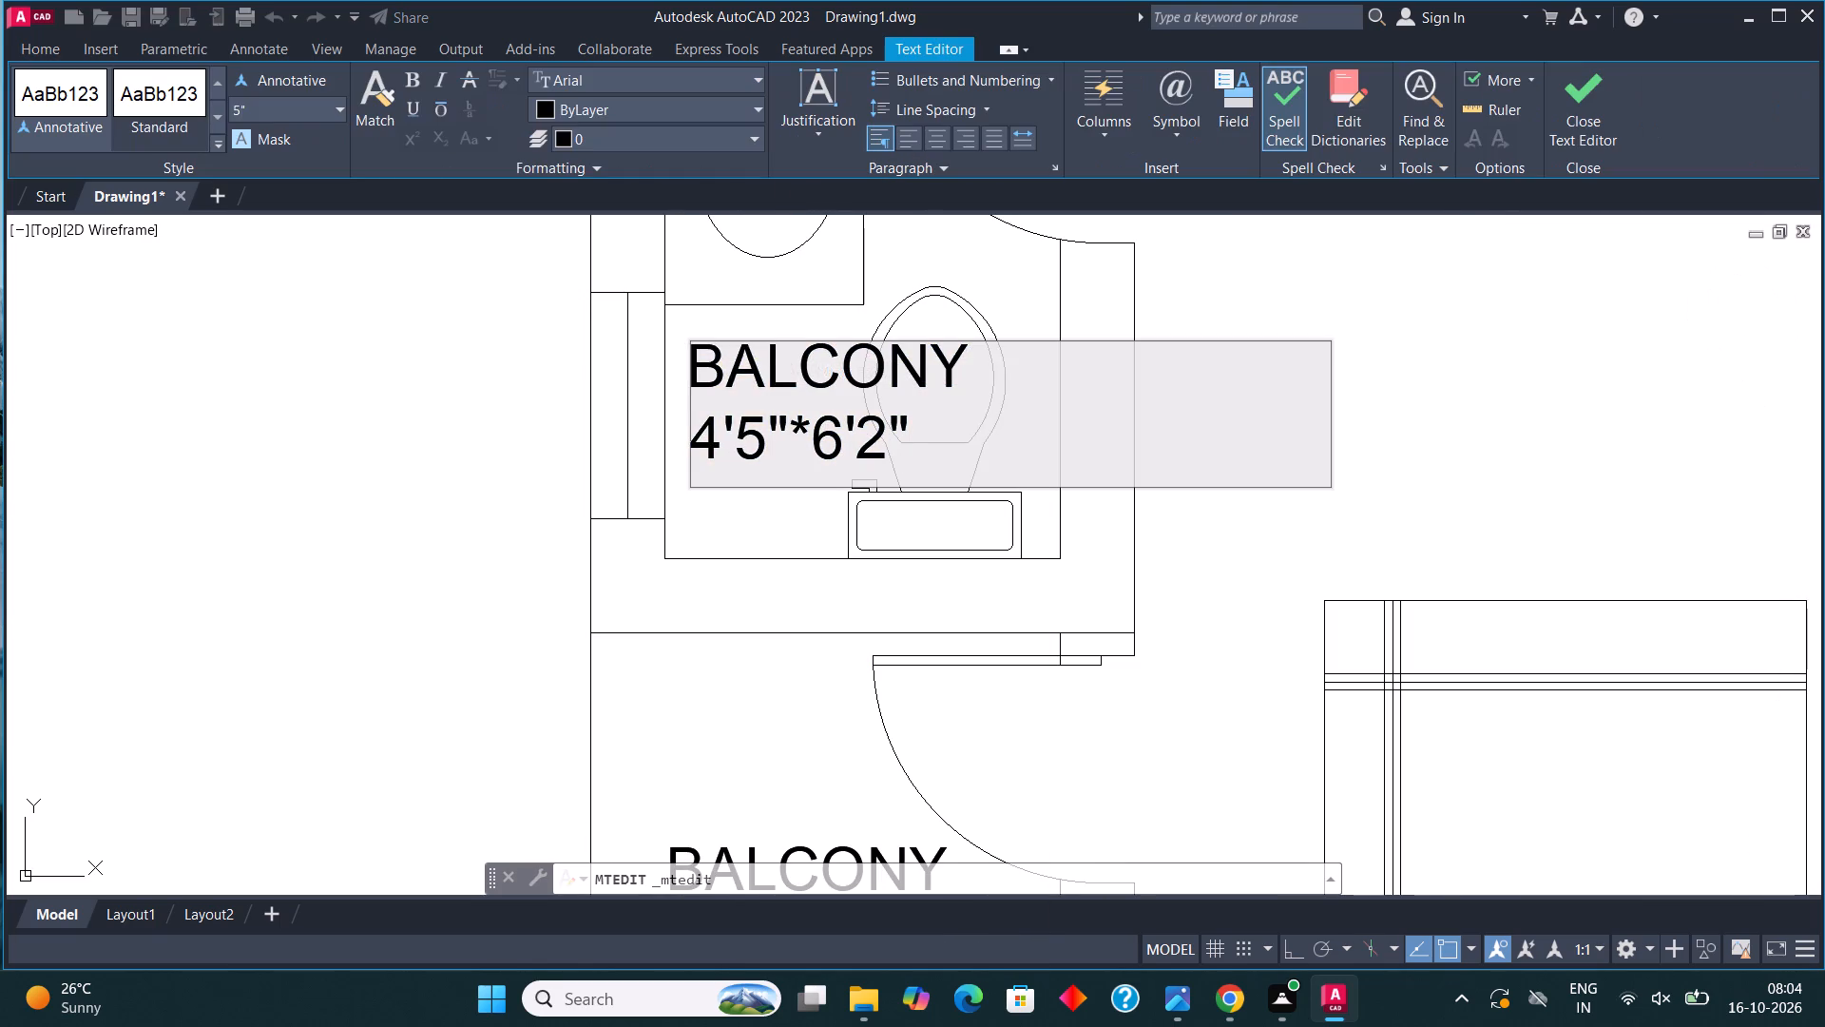
pyautogui.press('BackSpace')
pyautogui.press('BackSpace')
pyautogui.press('BackSpace')
pyautogui.press('BackSpace')
pyautogui.press('BackSpace')
pyautogui.press('BackSpace')
pyautogui.press('BackSpace')
pyautogui.press('BackSpace')
pyautogui.press('BackSpace')
pyautogui.press('BackSpace')
pyautogui.press('BackSpace')
pyautogui.press('BackSpace')
pyautogui.press('BackSpace')
pyautogui.press('BackSpace')
pyautogui.press('BackSpace')
pyautogui.press('BackSpace')
pyautogui.press('BackSpace')
pyautogui.press('BackSpace')
pyautogui.press('BackSpace')
pyautogui.press('BackSpace')
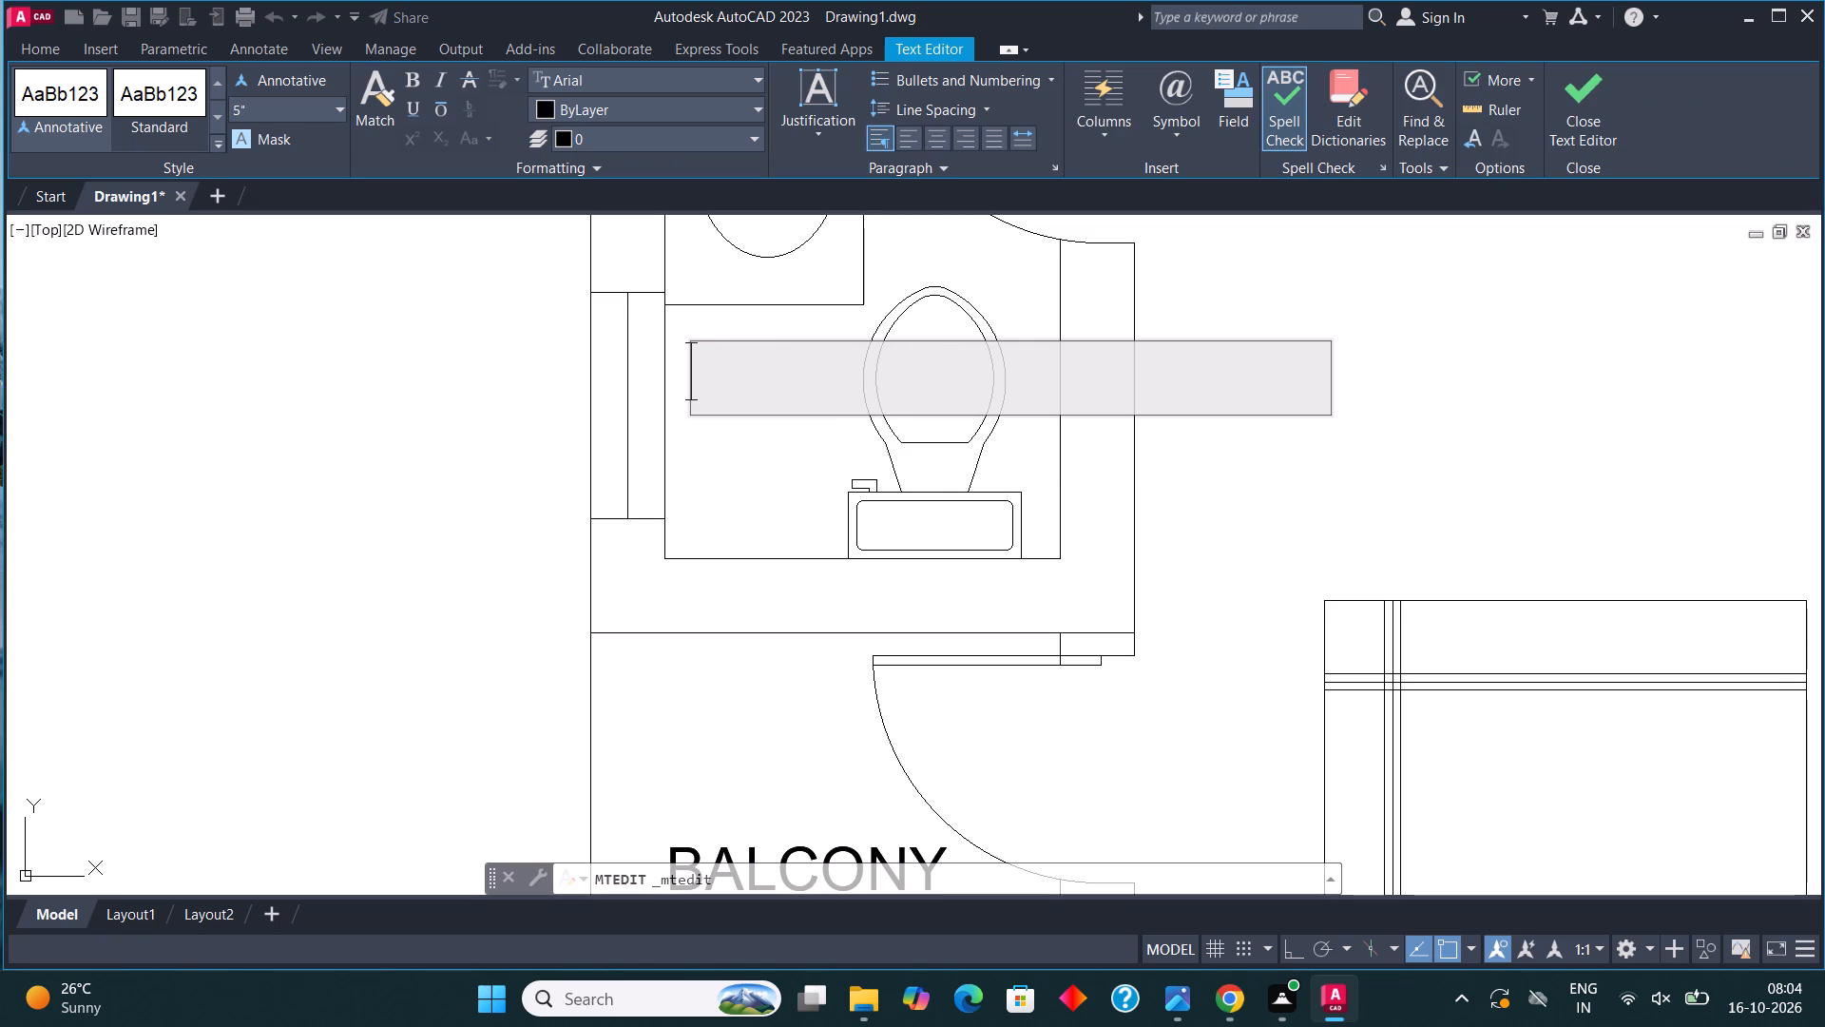
pyautogui.write('BATH 3')
pyautogui.press('Return')
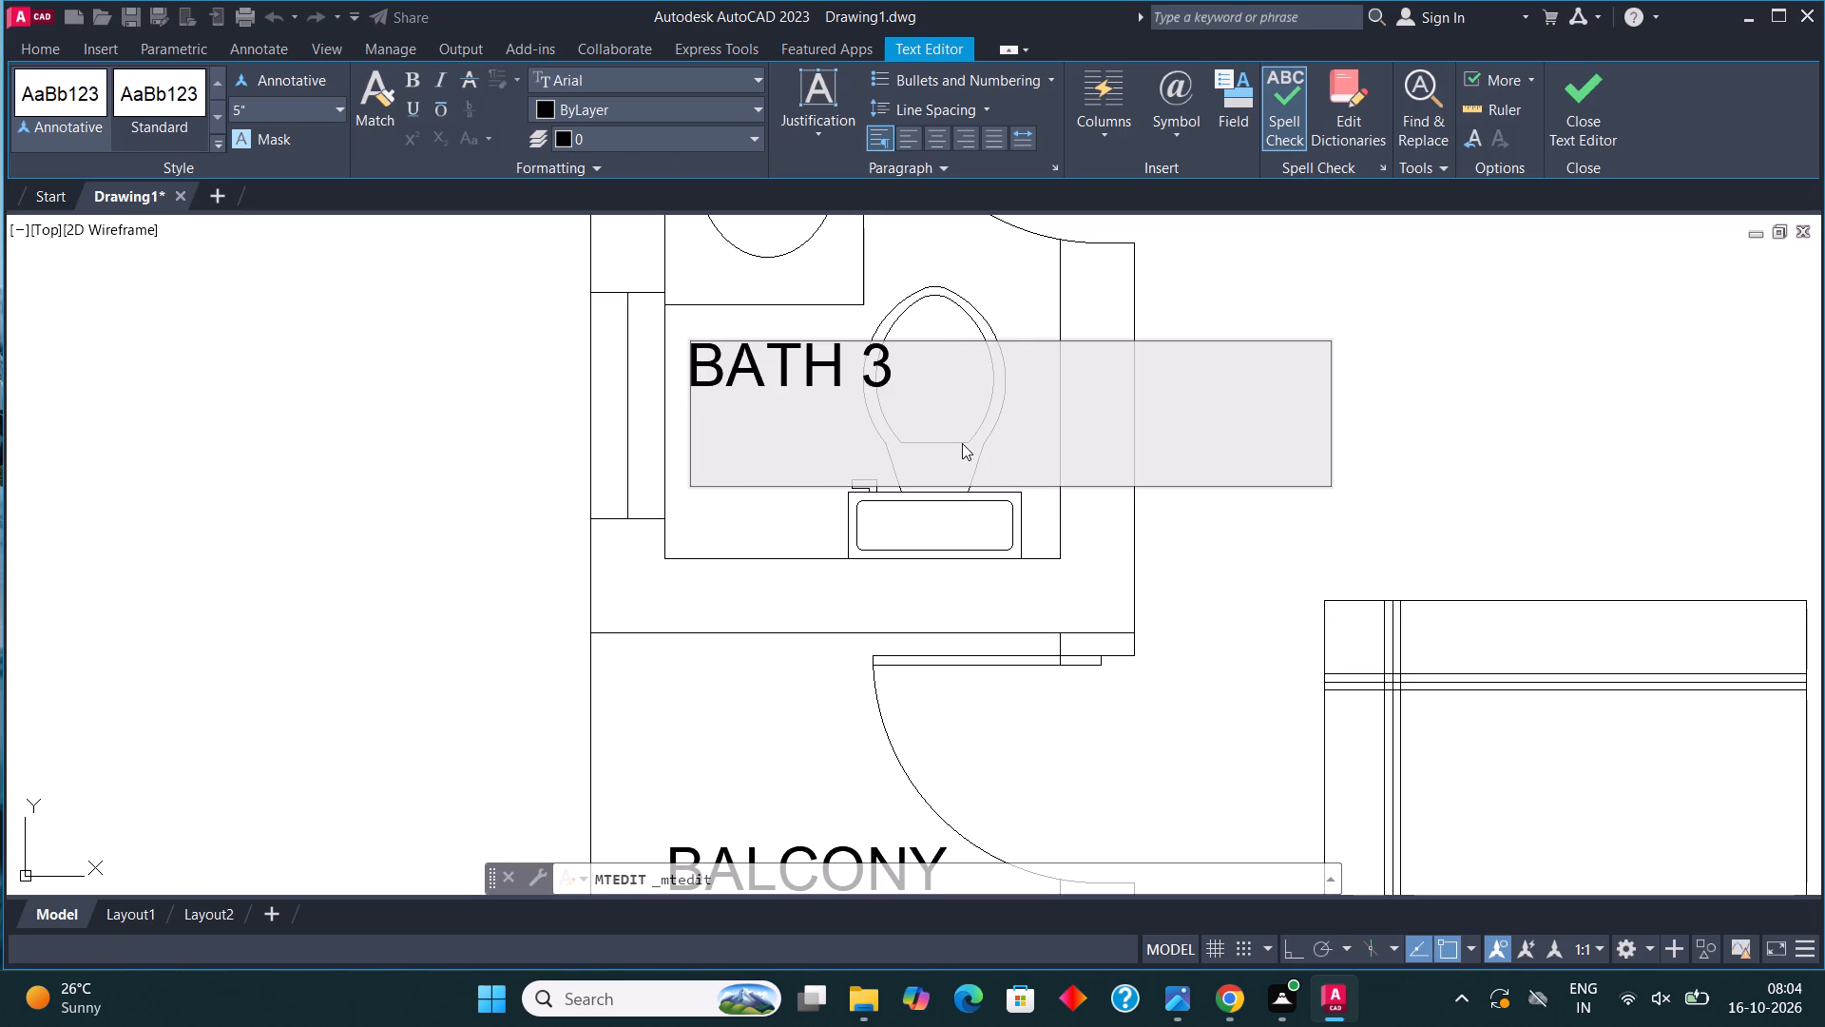
pyautogui.write("4'*")
pyautogui.press('5')
pyautogui.write('\'8"')
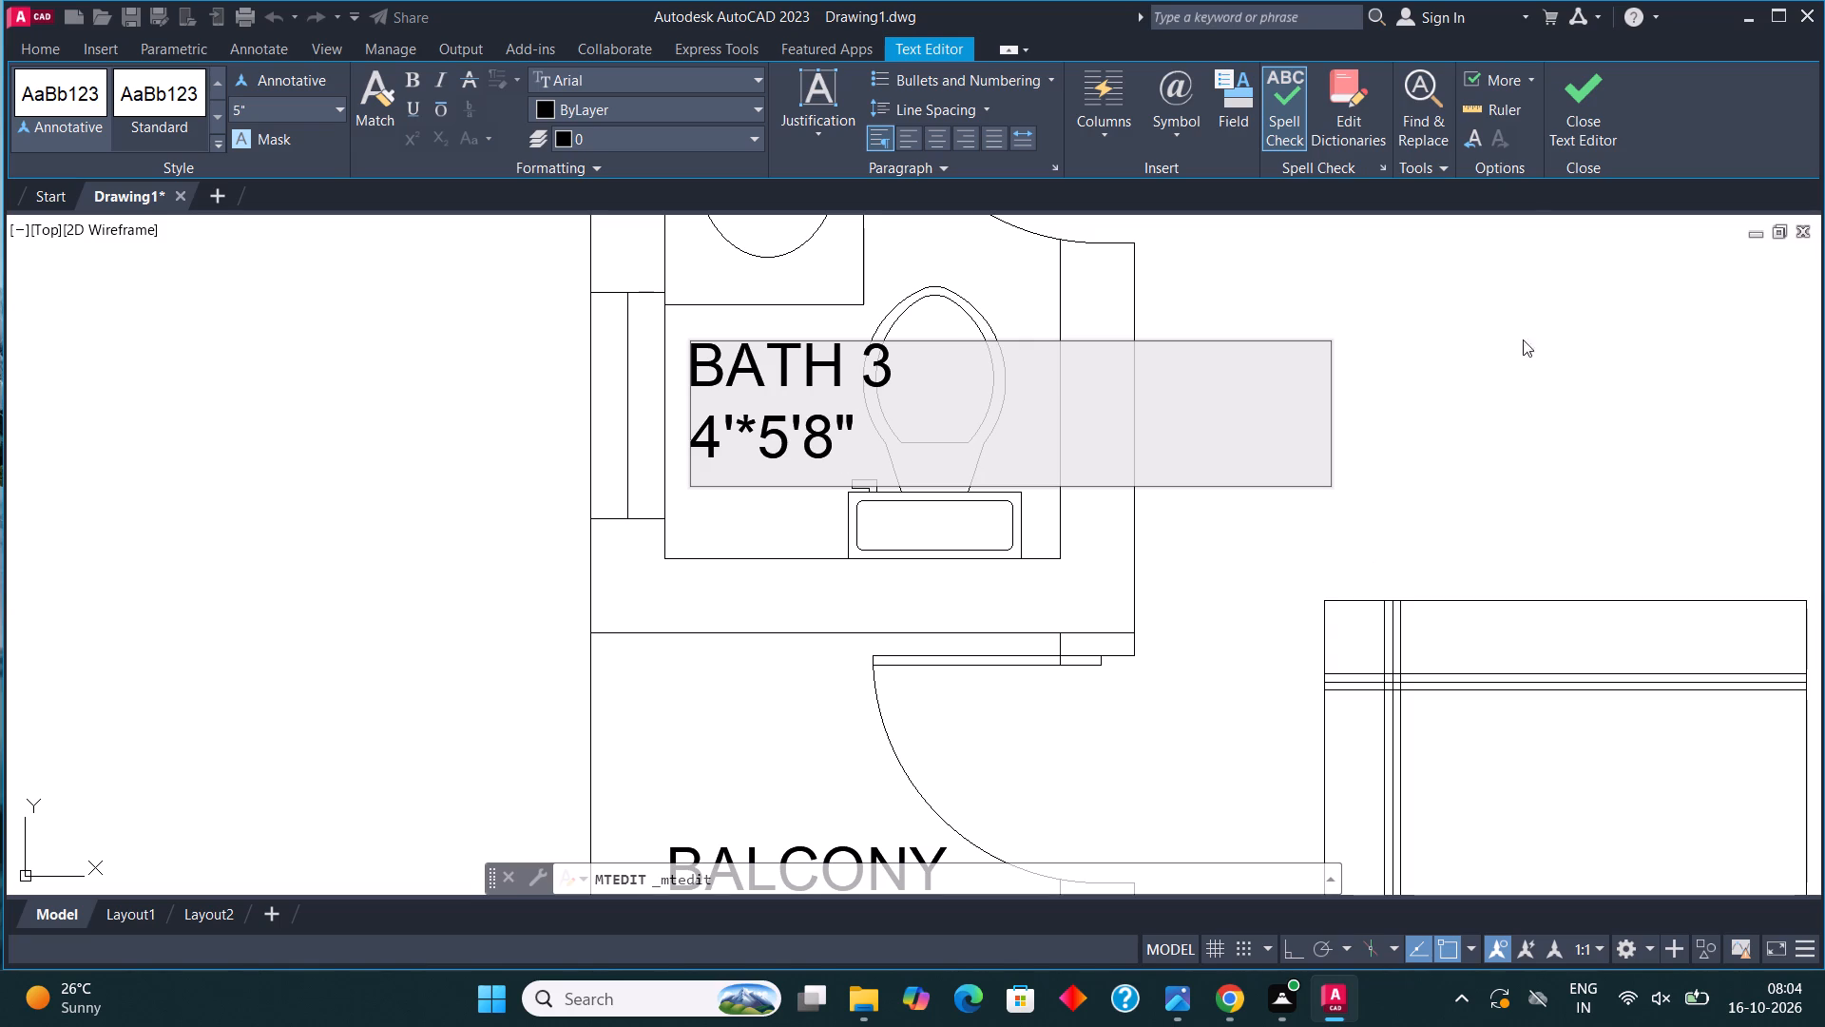
pyautogui.click(1565, 119)
# Erase the BALCONY label in the bathroom directly north of Bath 3.
pyautogui.scroll(-4, 895, 669)
pyautogui.scroll(1, 877, 566)
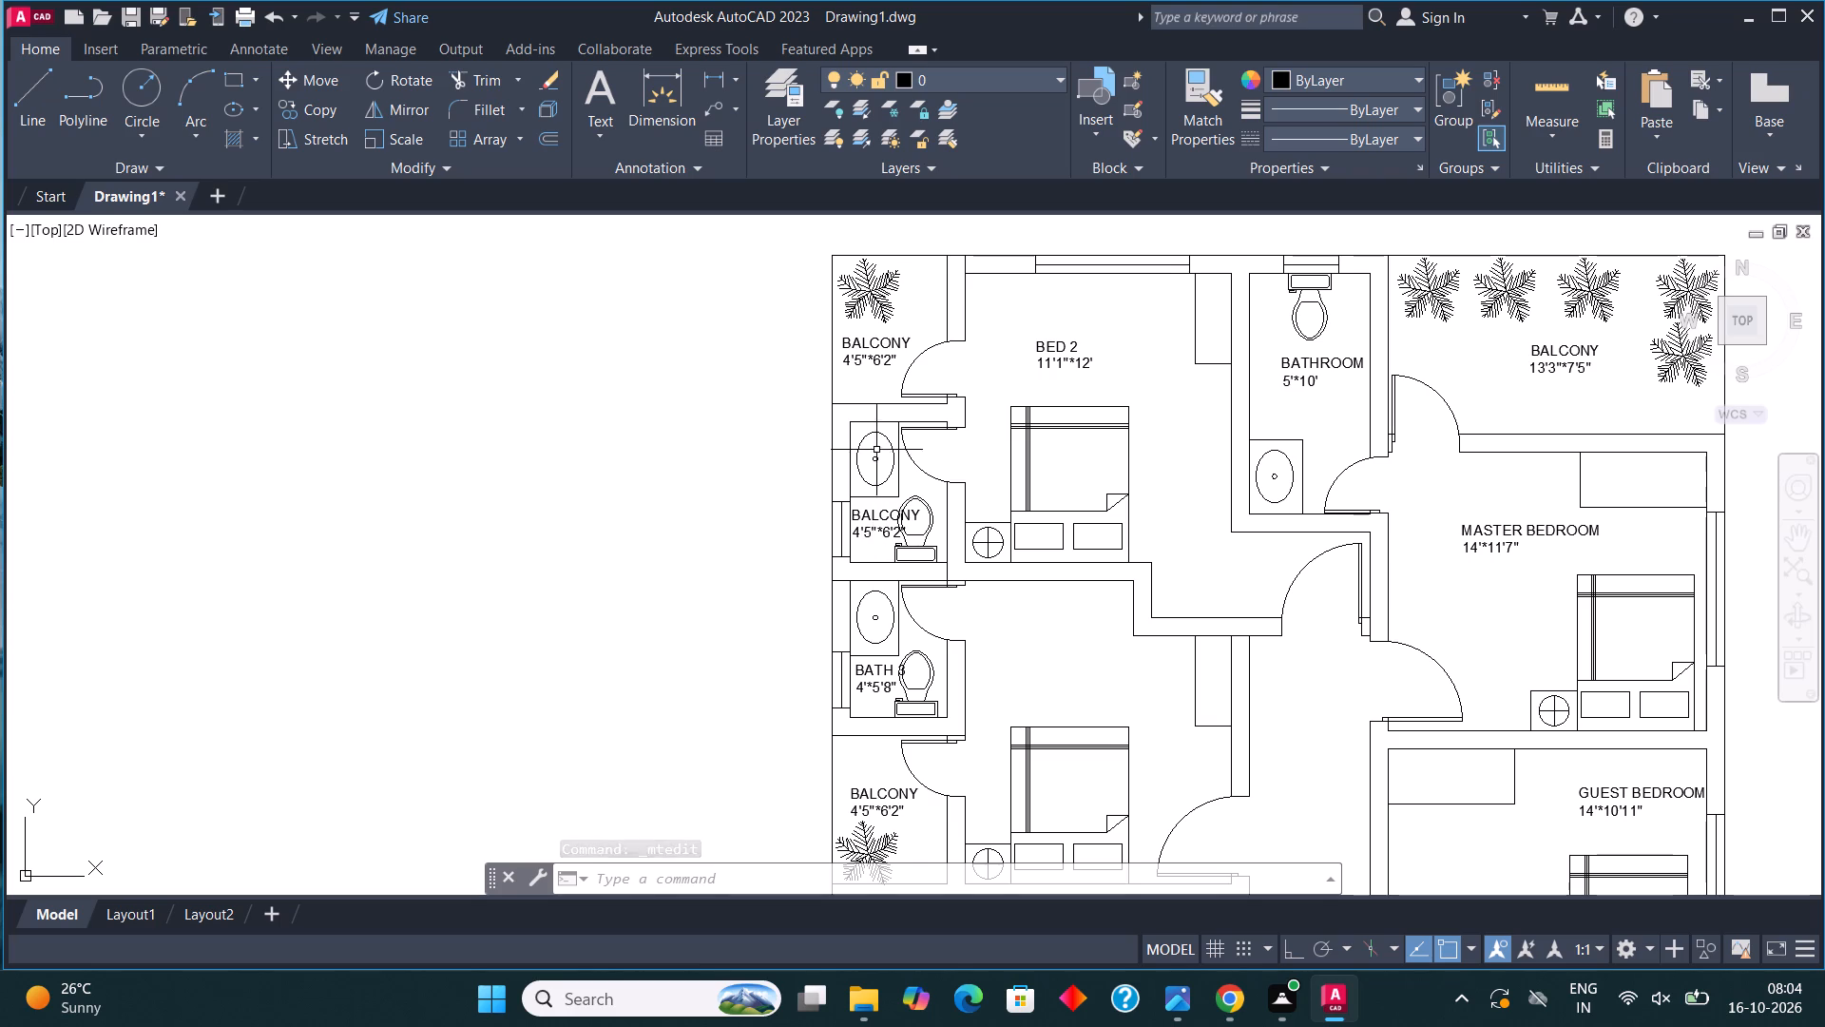
pyautogui.click(874, 528)
pyautogui.press('Delete')
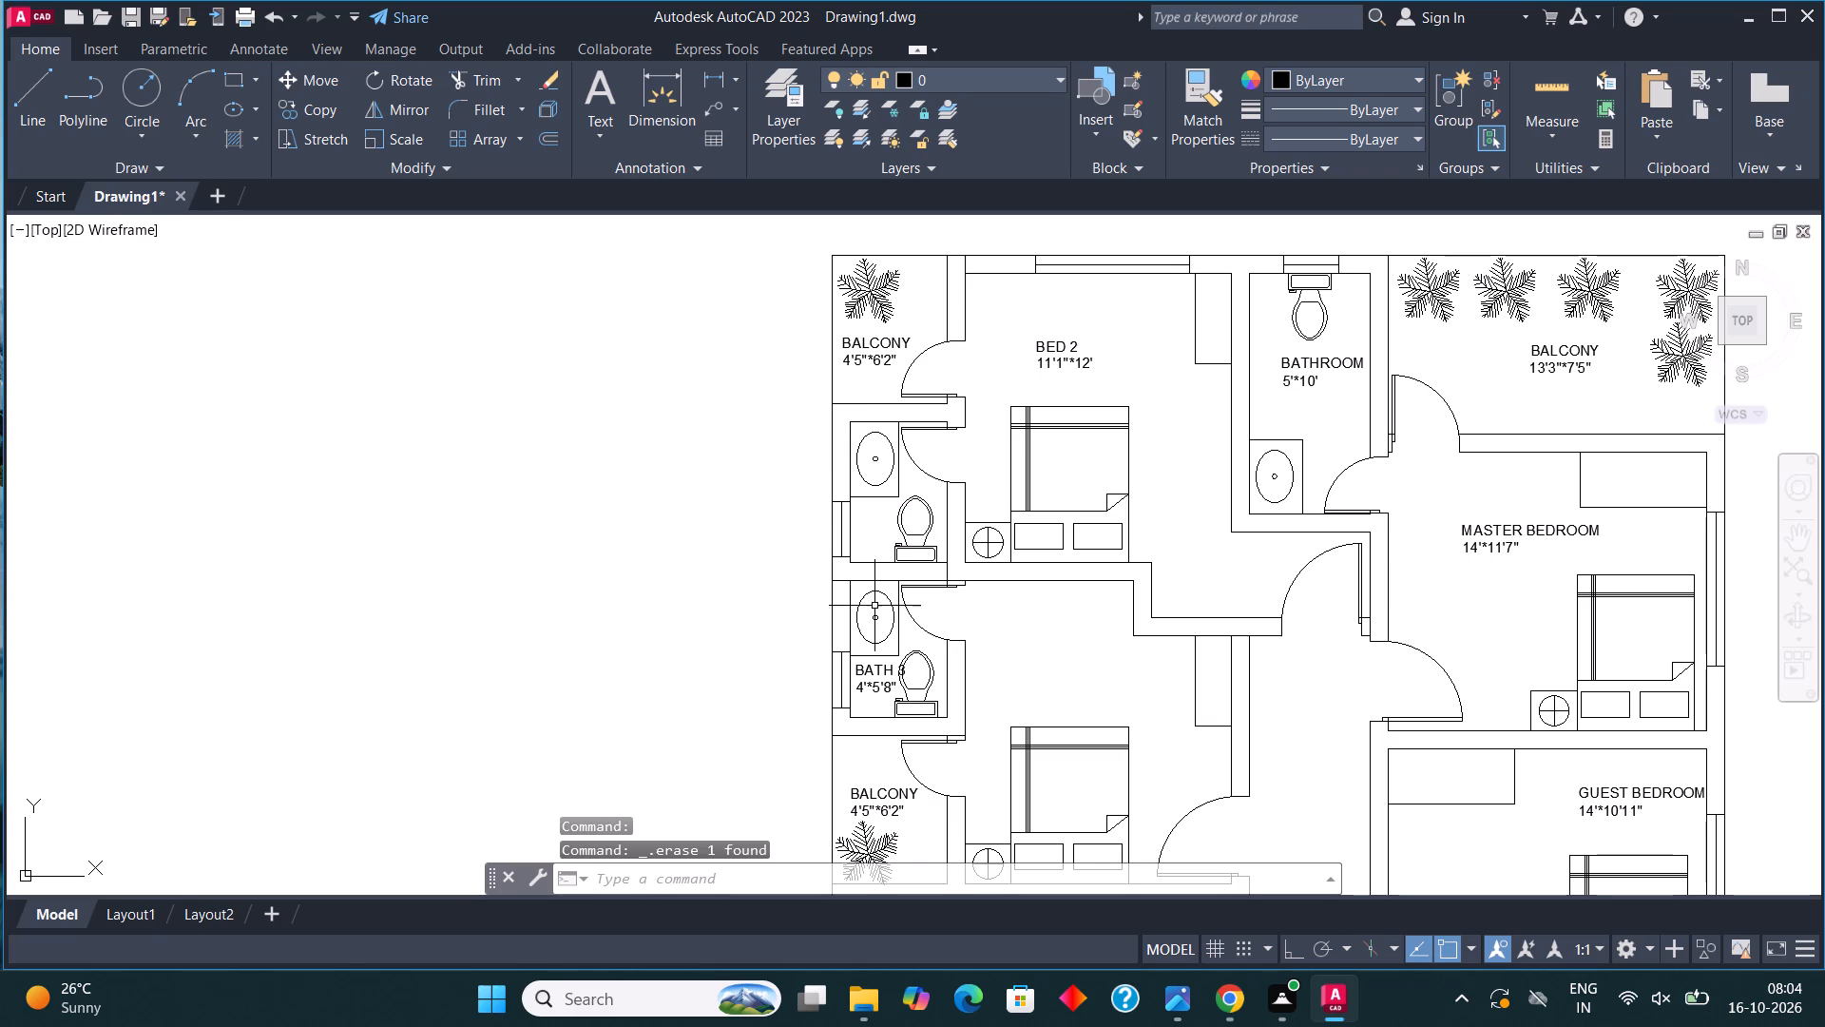
# Copy the BATH 3 label into the bathroom directly north of it, beside the toilet below the washbasin.
pyautogui.click(870, 673)
pyautogui.click(312, 107)
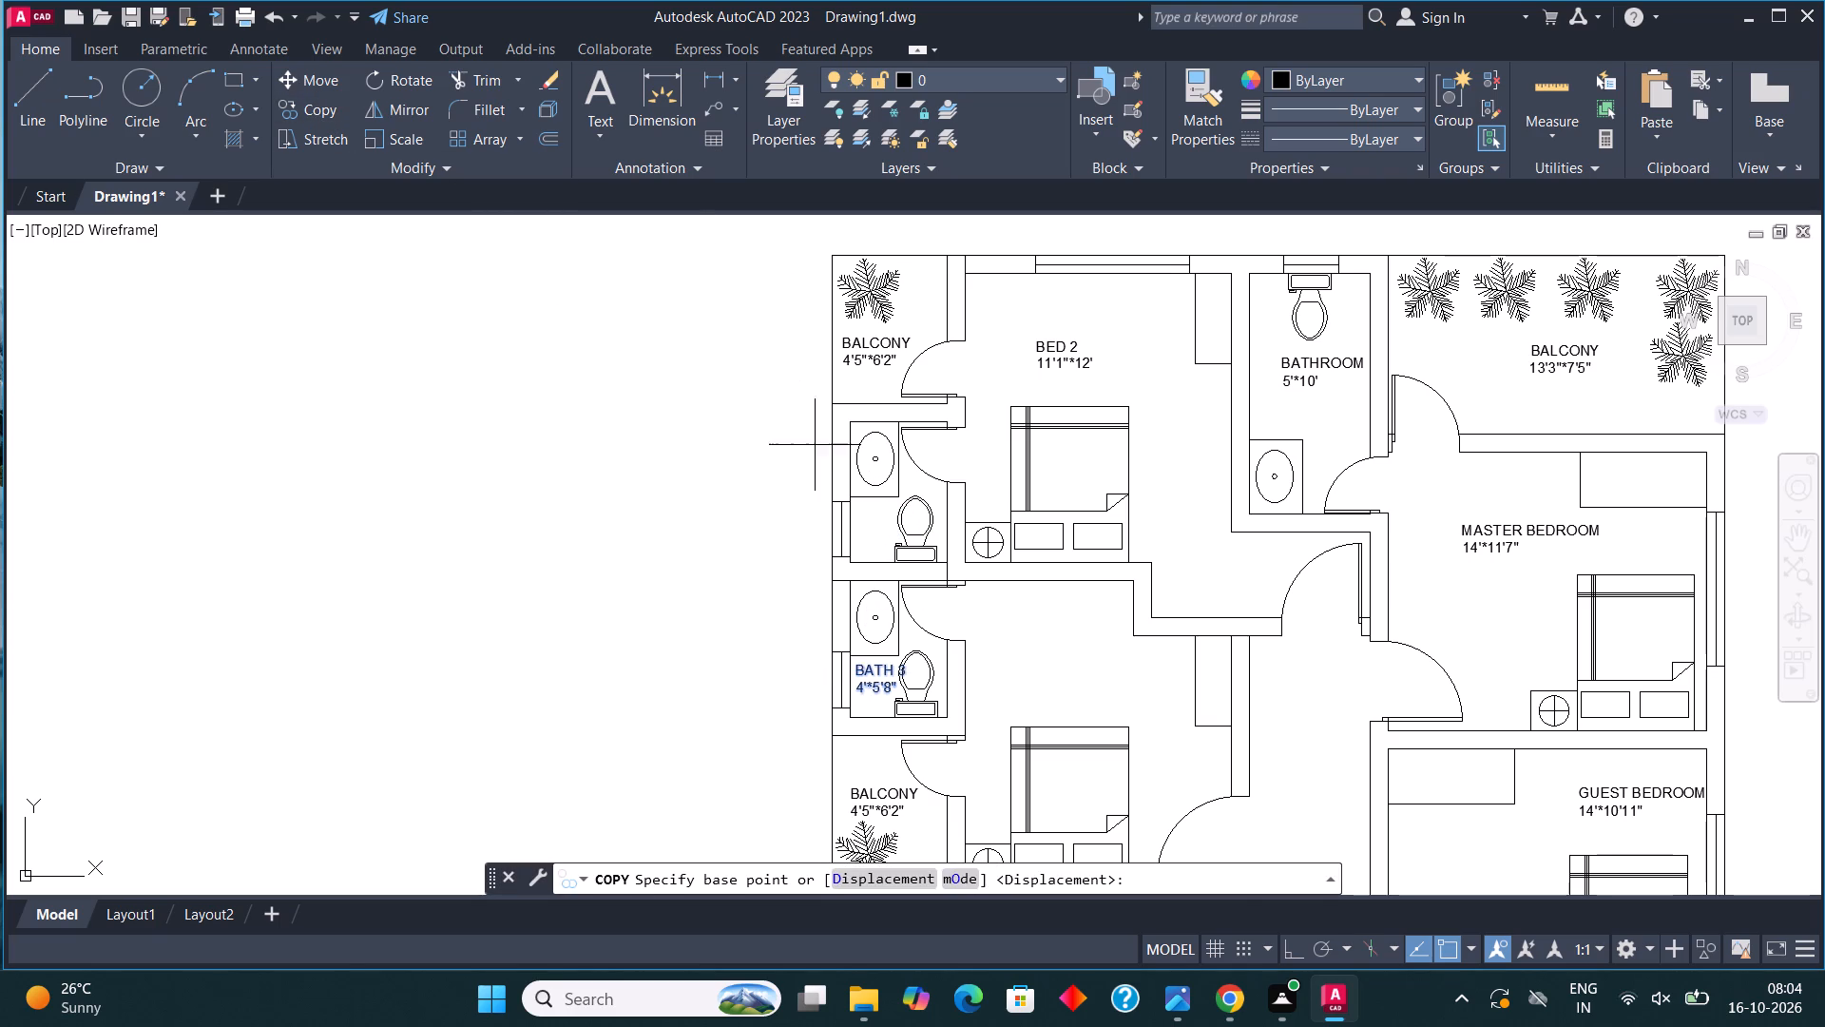
pyautogui.click(866, 679)
pyautogui.scroll(4, 875, 511)
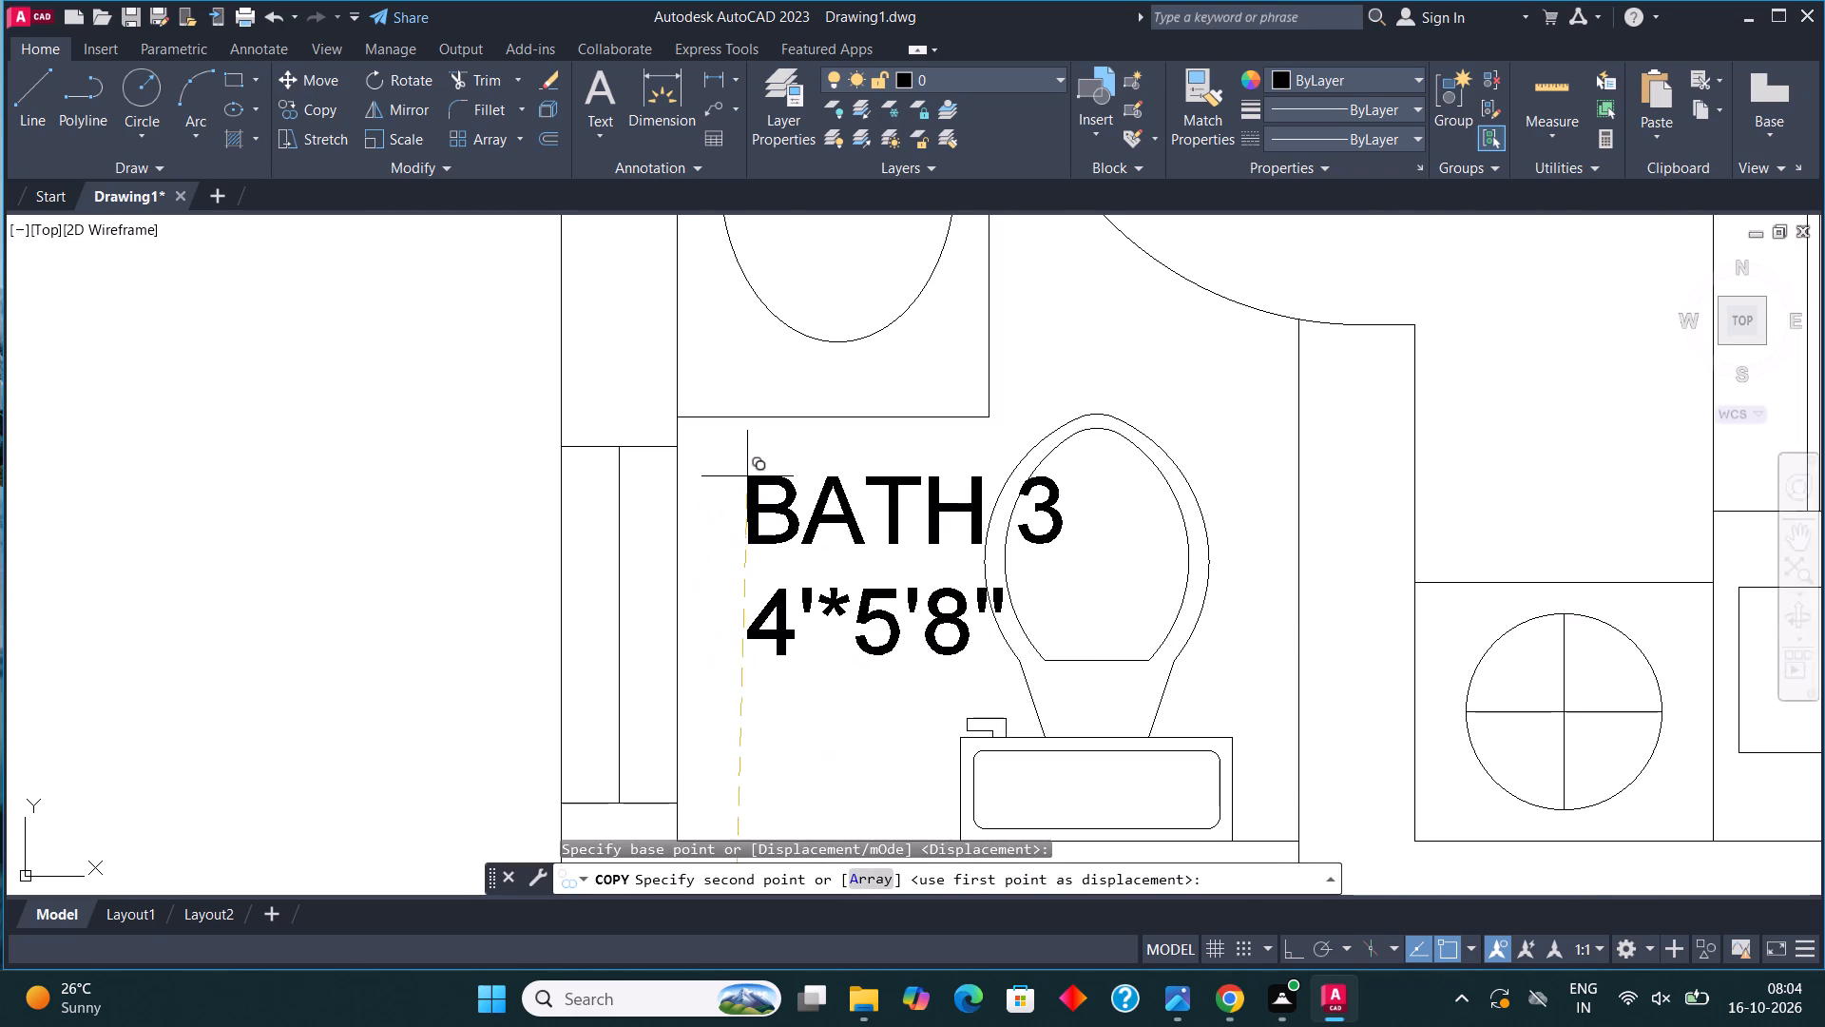
pyautogui.click(727, 470)
pyautogui.press('Escape')
# Edit the copied label in the northern west bathroom to read BATH 2 with the dimensions 4'*5'9".
pyautogui.click(762, 514)
pyautogui.click(752, 513)
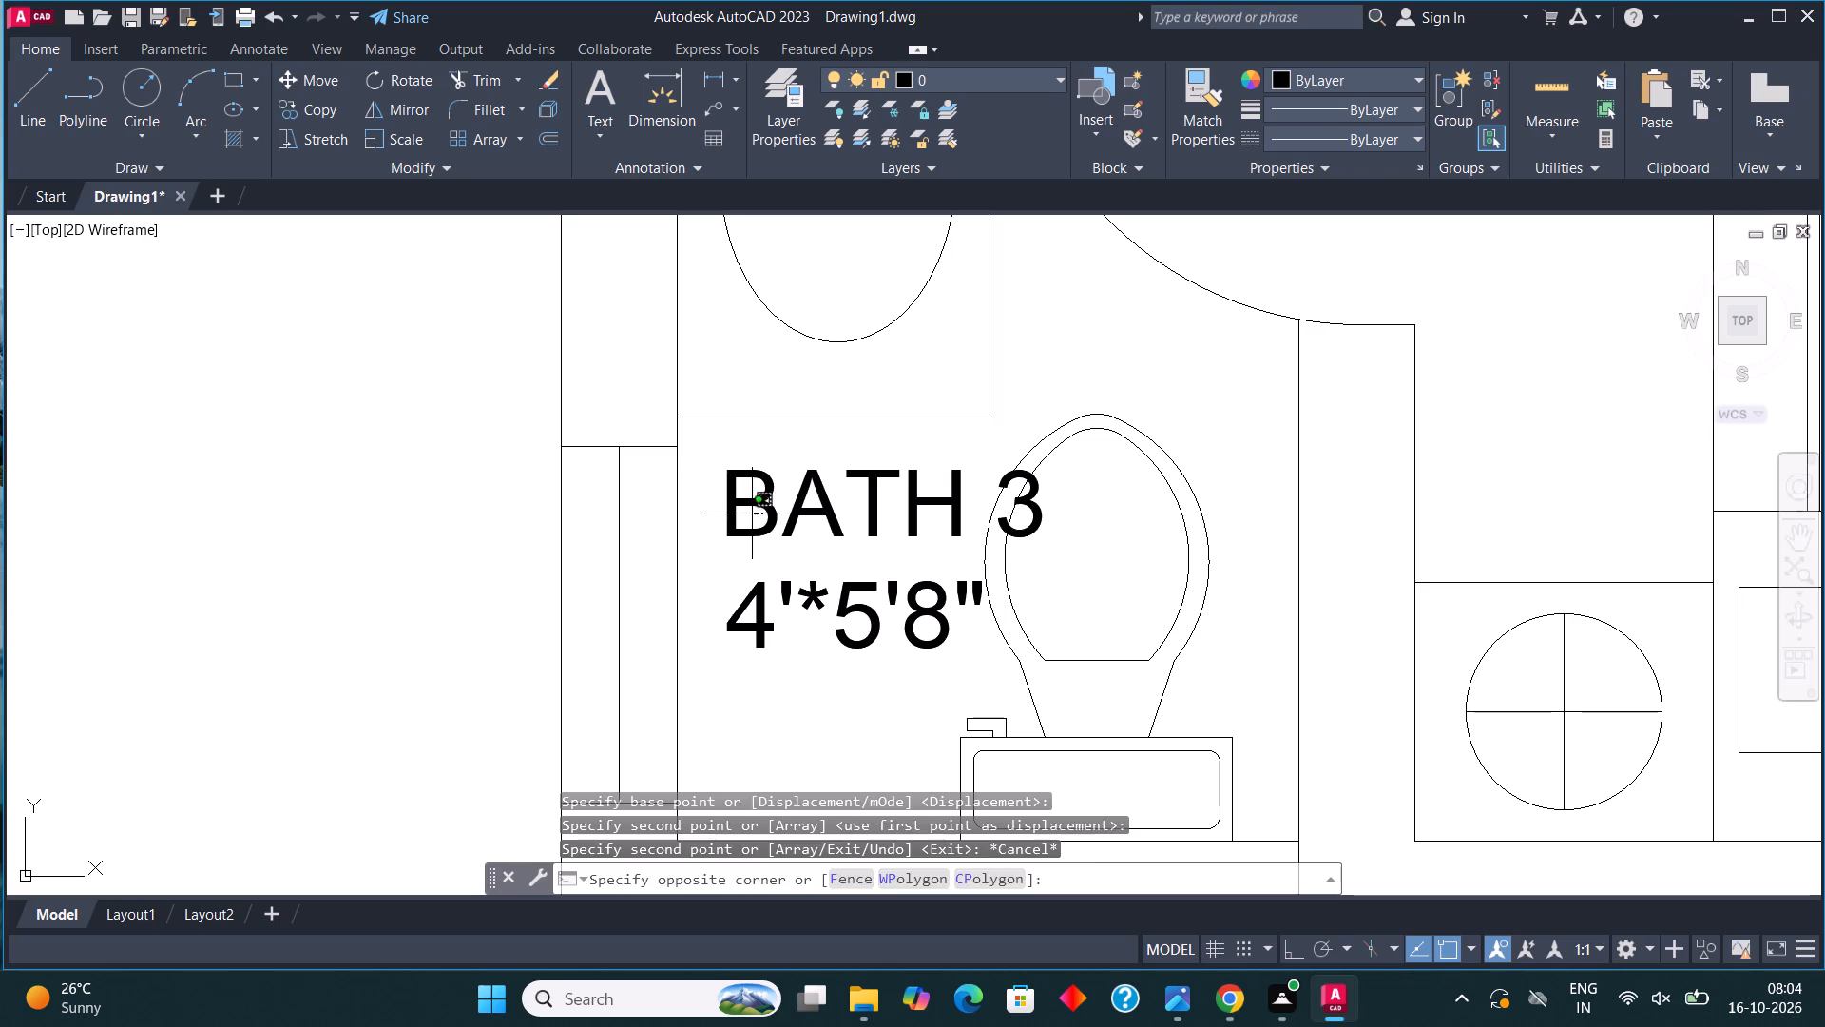
pyautogui.click(762, 494)
pyautogui.rightClick(762, 492)
pyautogui.click(890, 373)
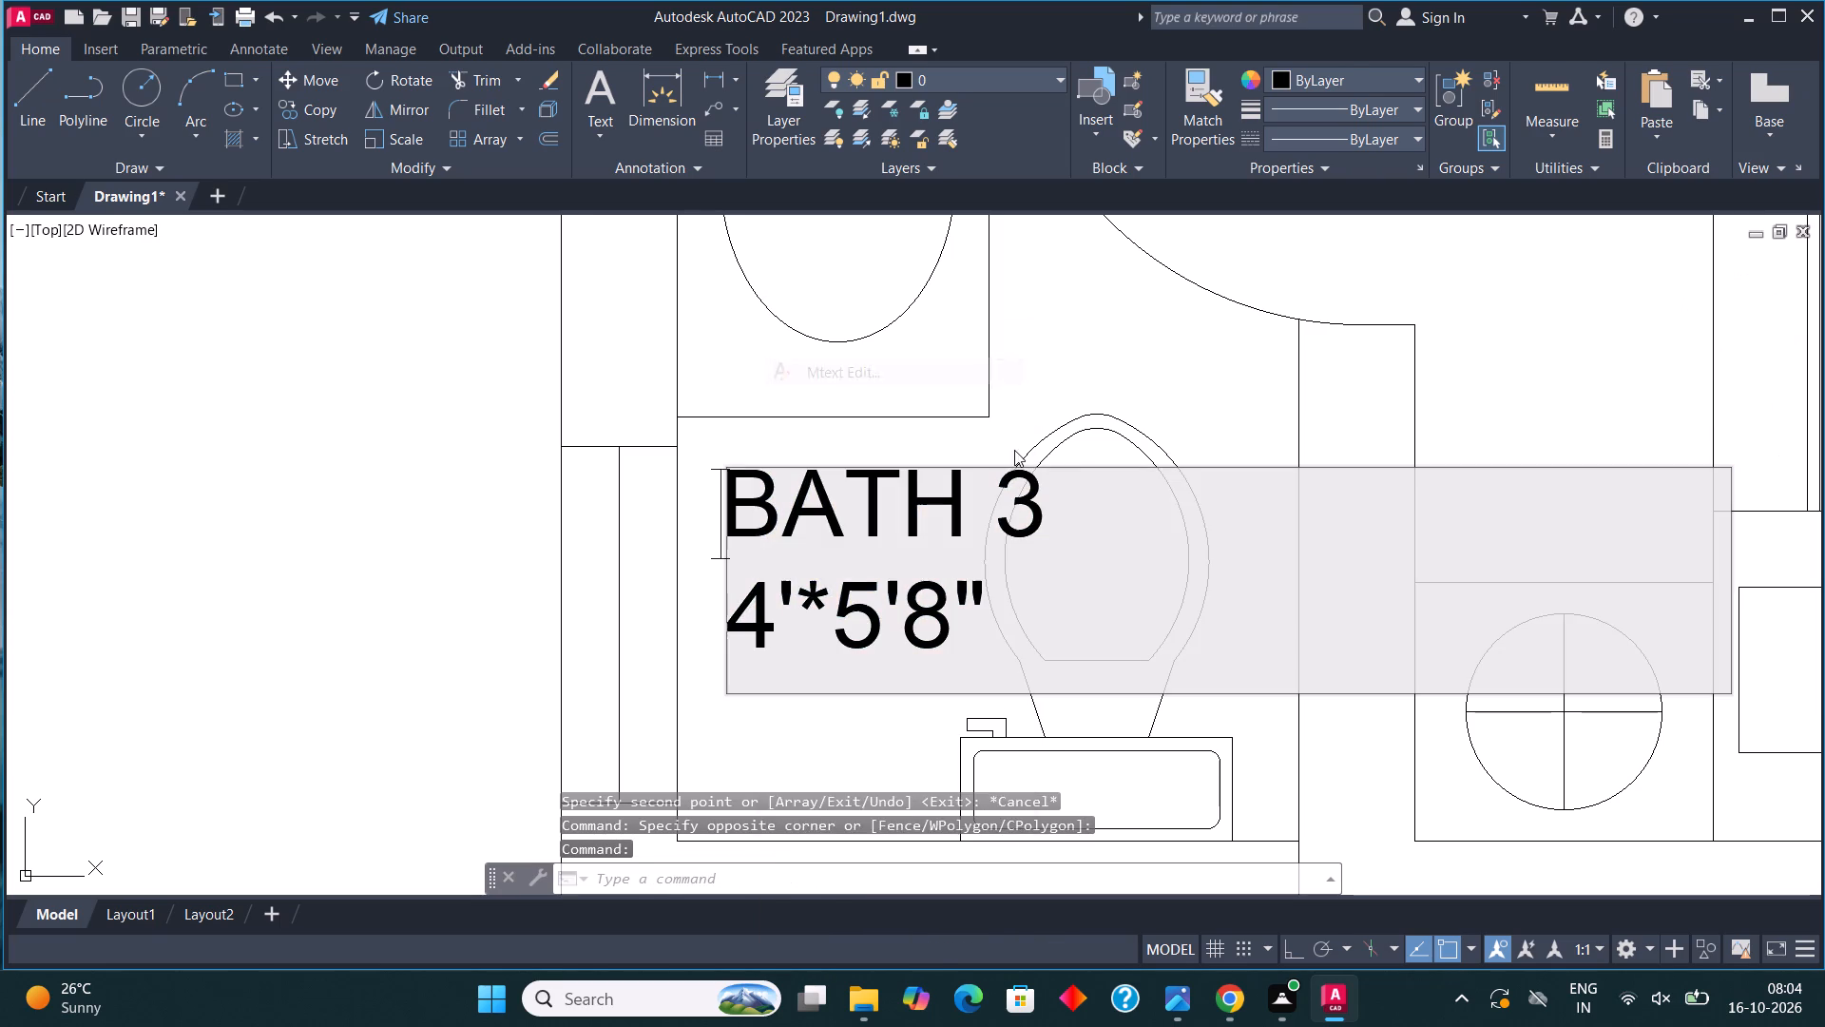
pyautogui.click(1048, 500)
pyautogui.press('BackSpace')
pyautogui.press('2')
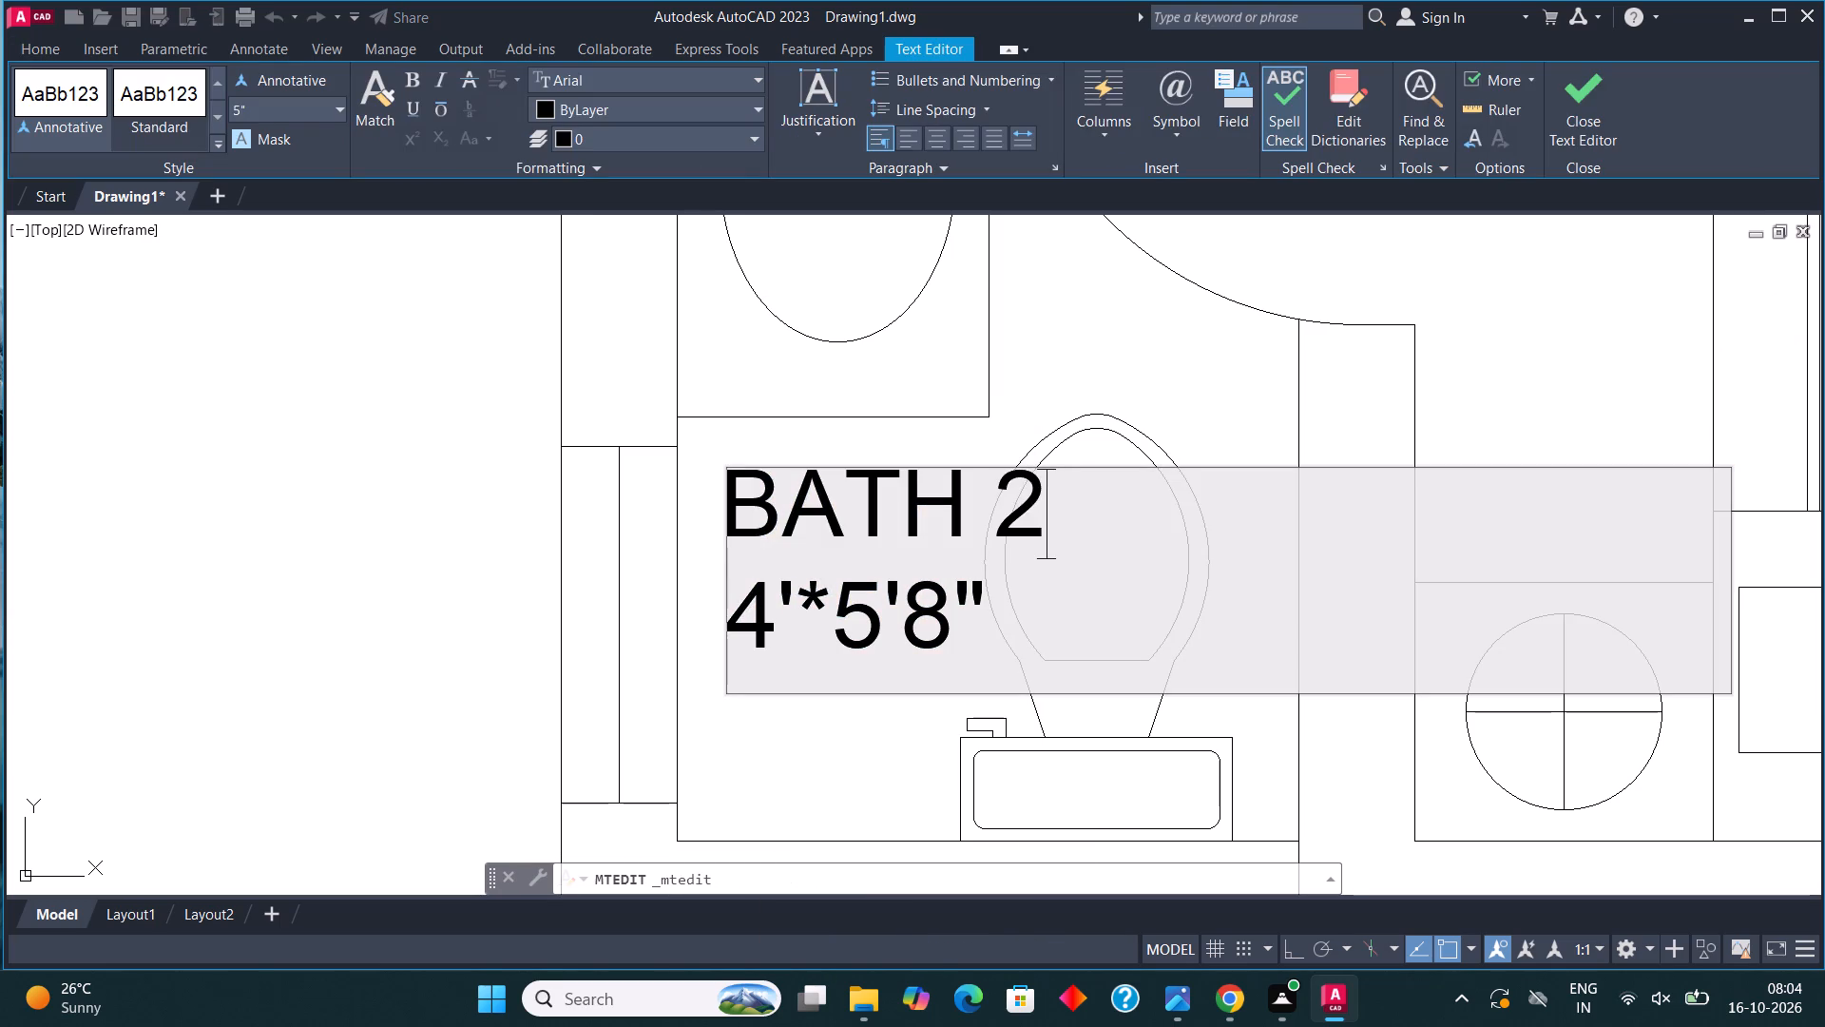
pyautogui.click(952, 613)
pyautogui.press('BackSpace')
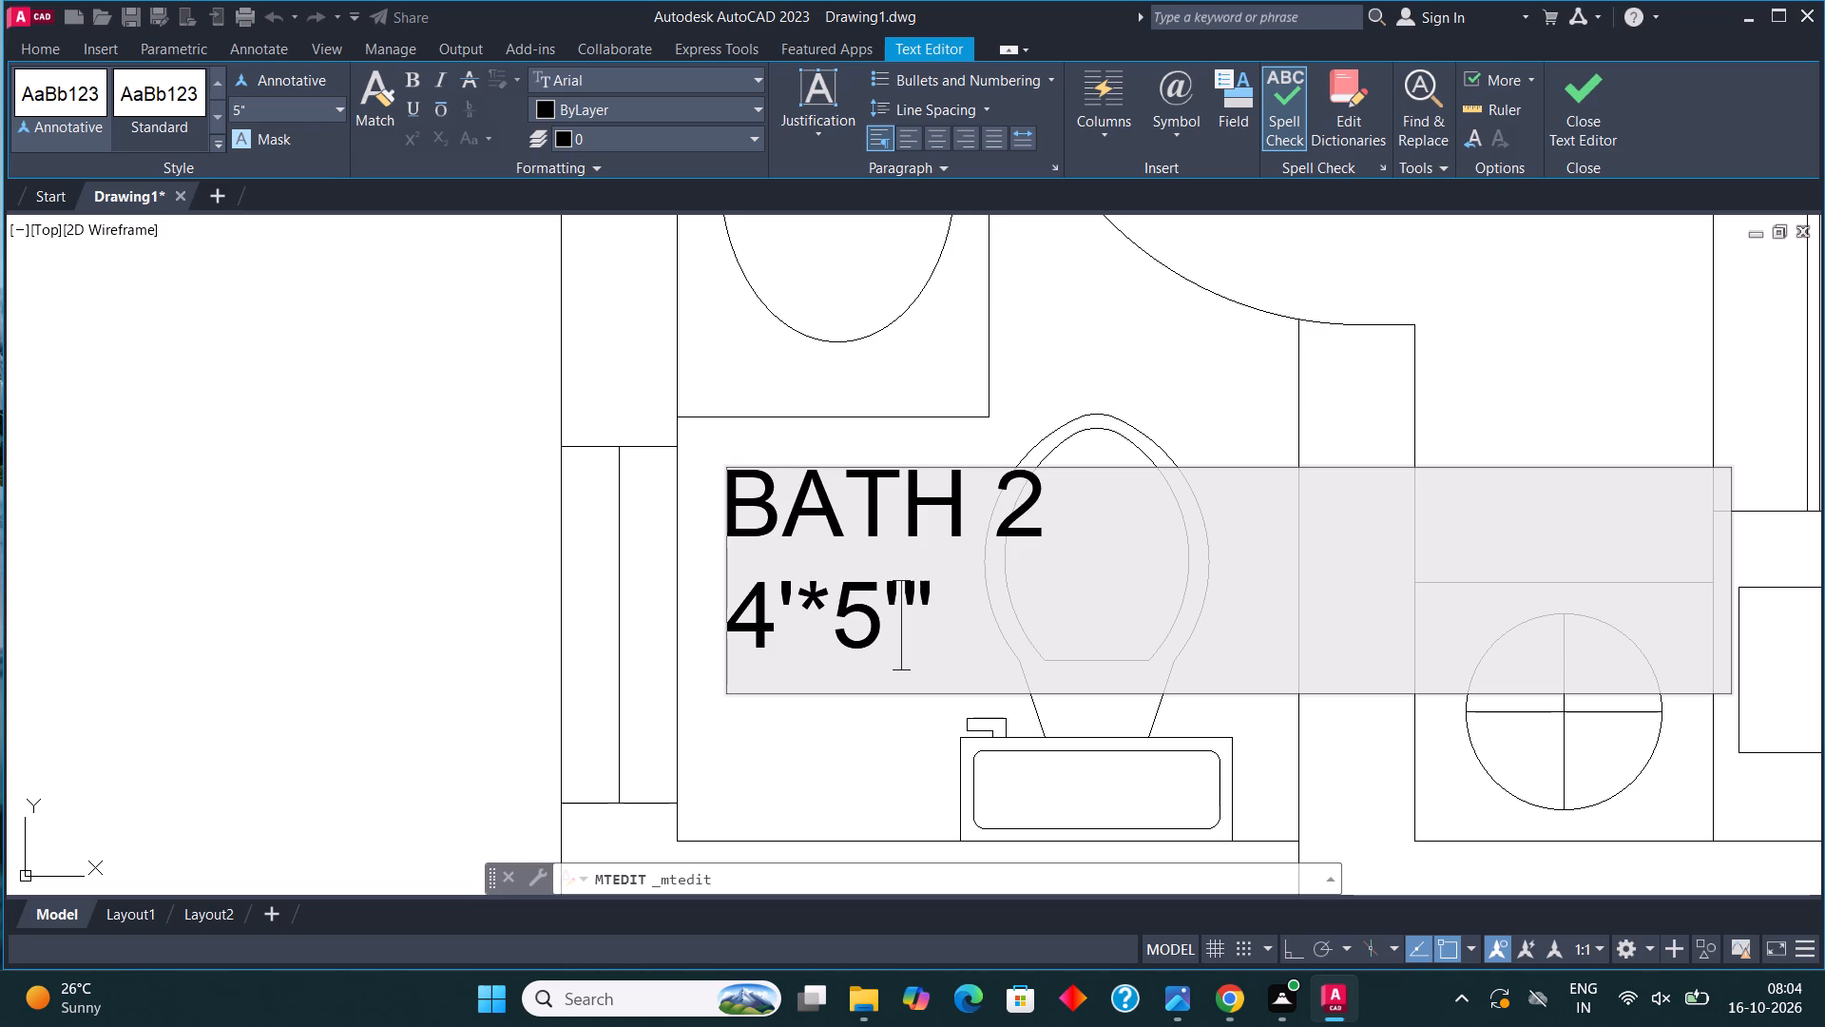
pyautogui.press('9')
pyautogui.click(1591, 99)
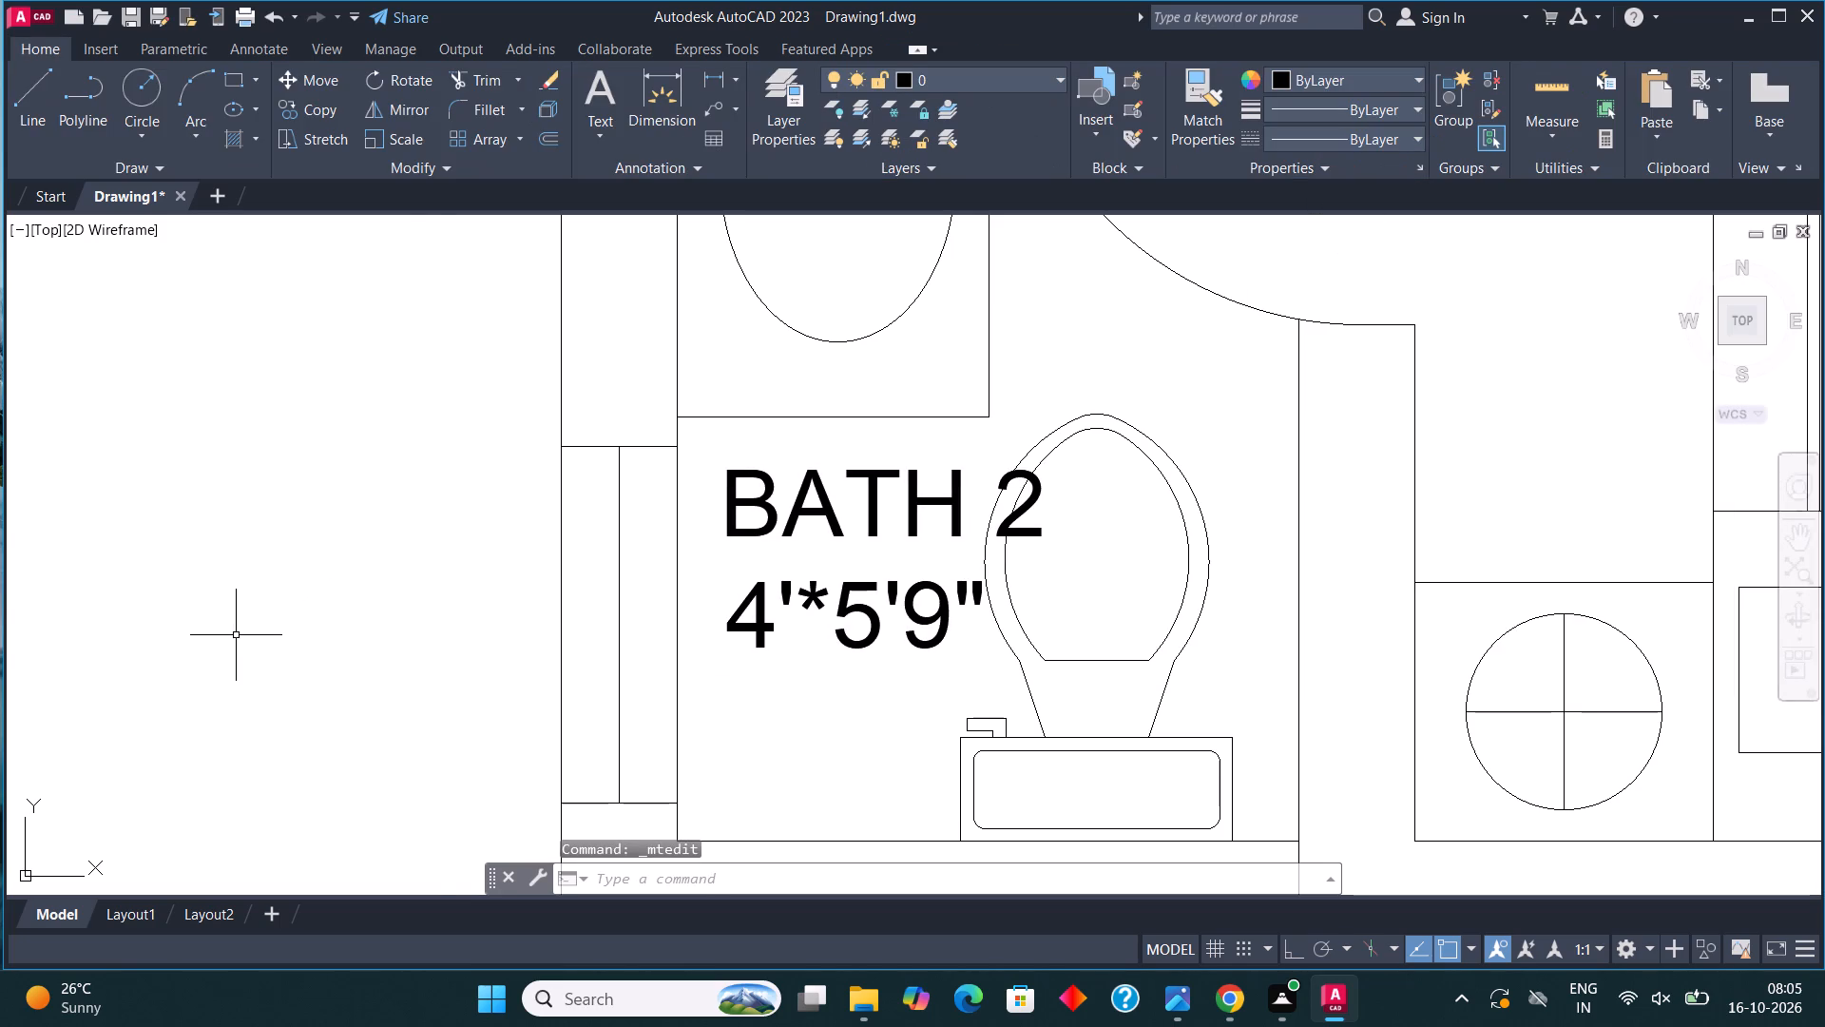
# Copy the BED 2 label into the unlabelled bedroom directly south, above its bed.
pyautogui.scroll(-2, 236, 654)
pyautogui.scroll(-1, 666, 574)
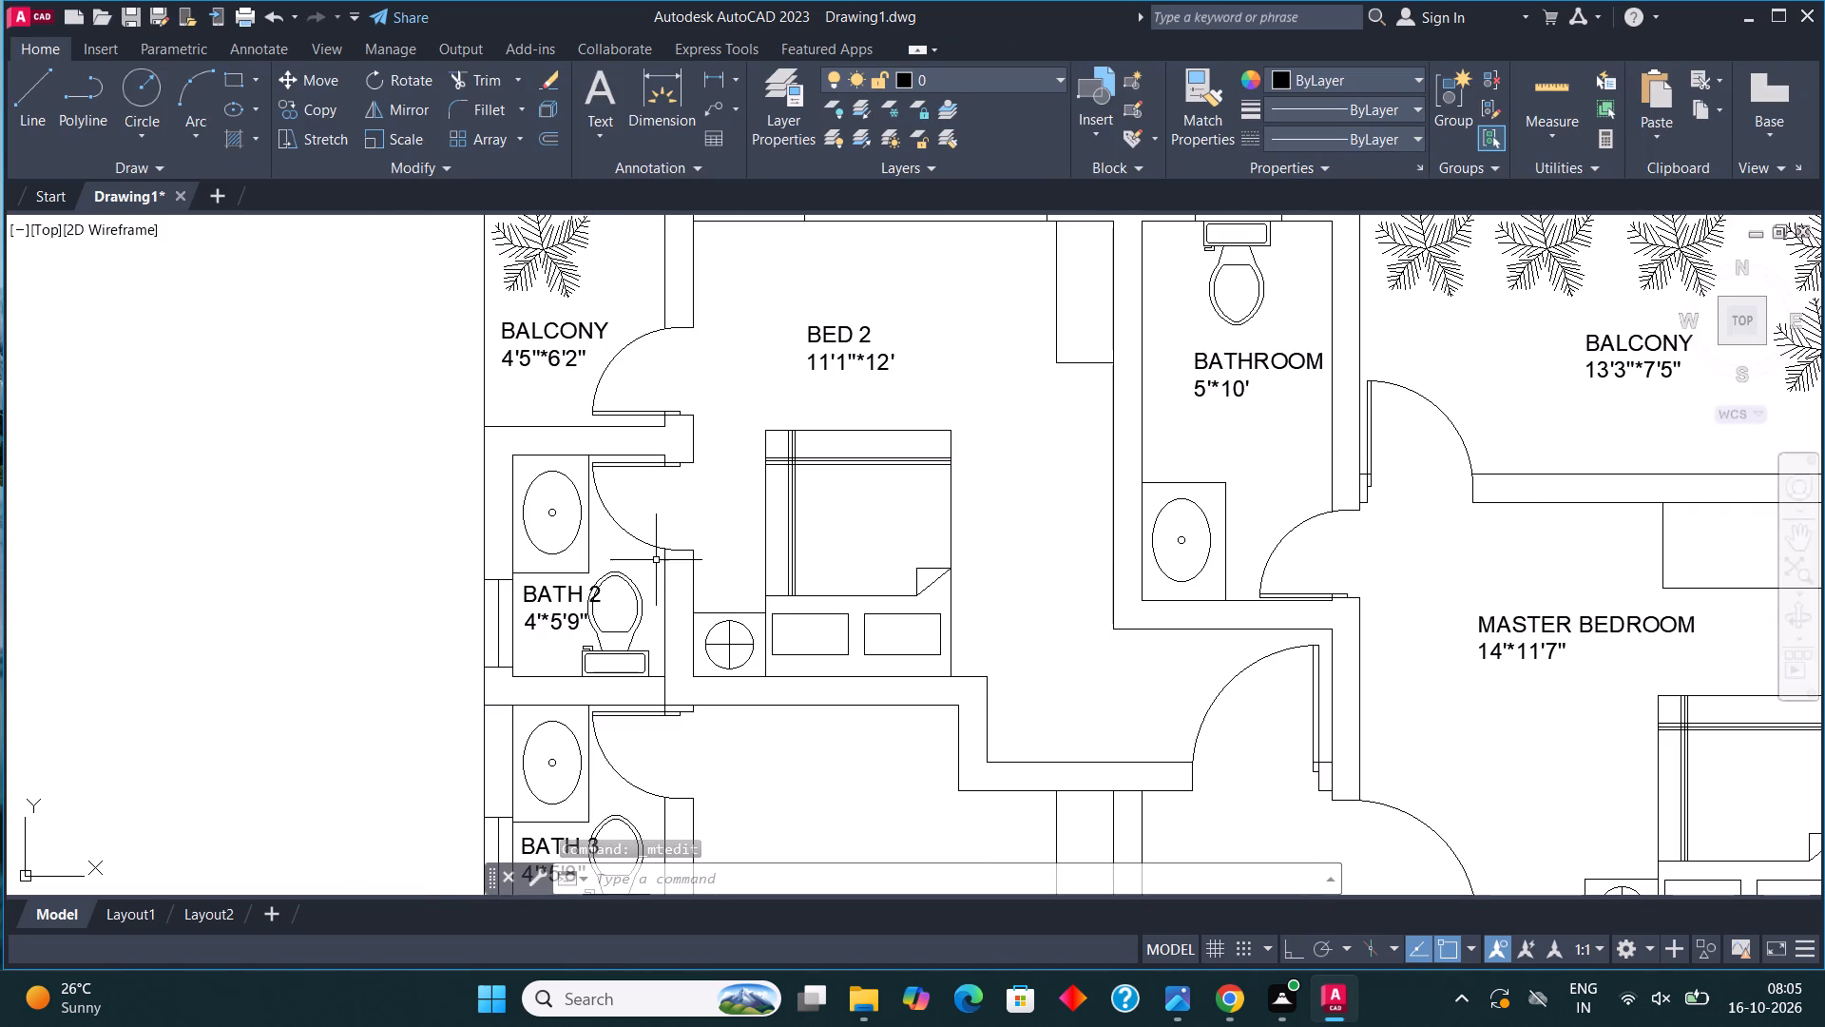
pyautogui.scroll(-1, 680, 552)
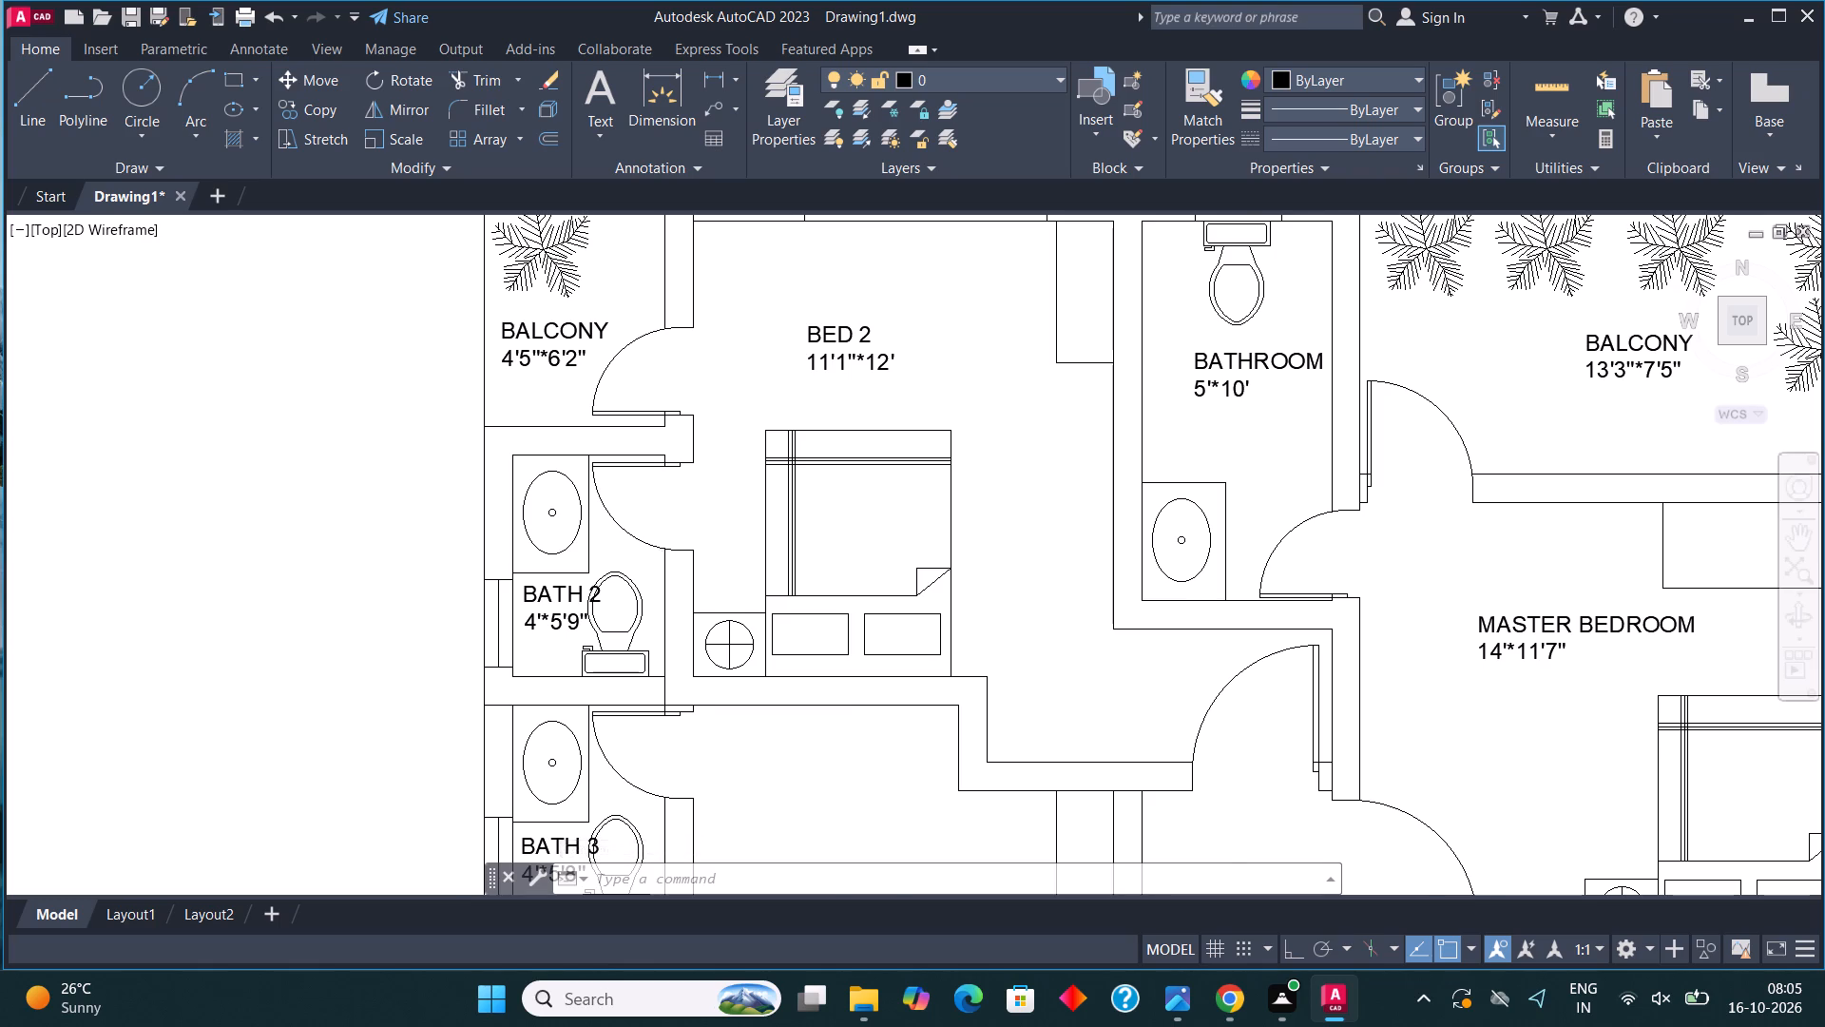
pyautogui.moveTo(881, 652); pyautogui.dragTo(901, 485, button='middle')
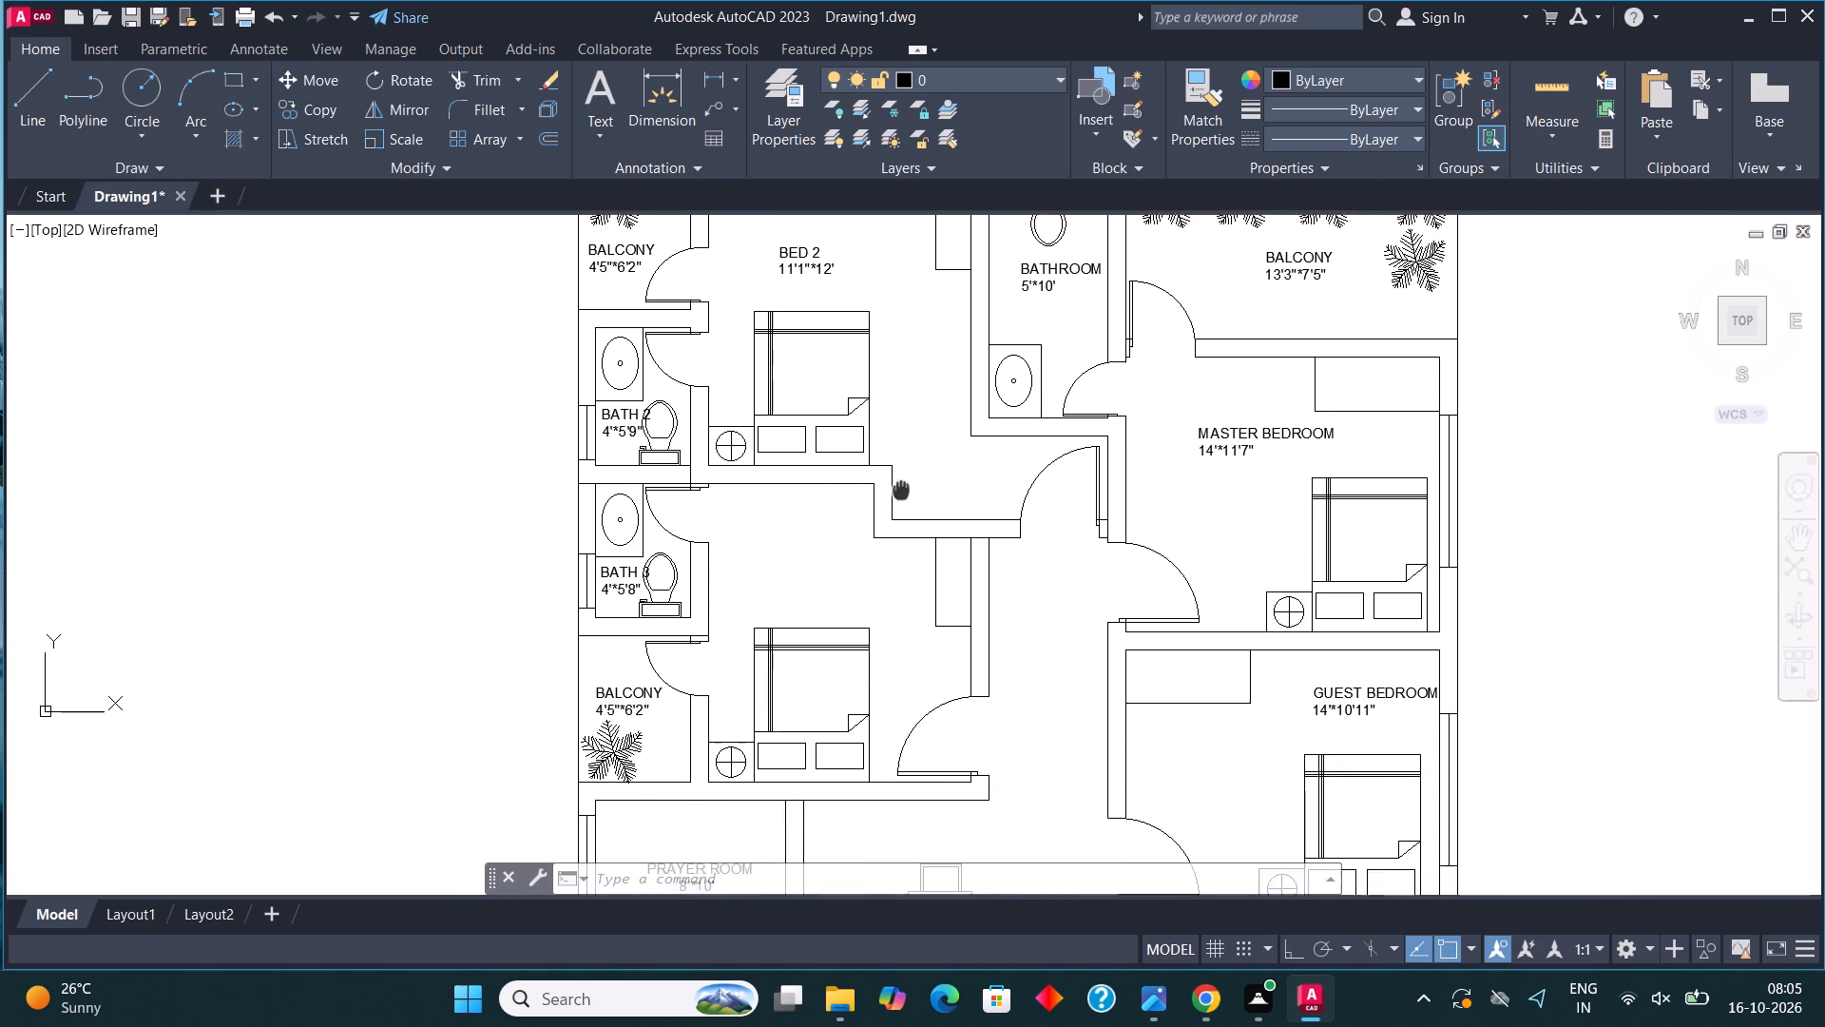
pyautogui.moveTo(901, 485); pyautogui.dragTo(901, 475, button='middle')
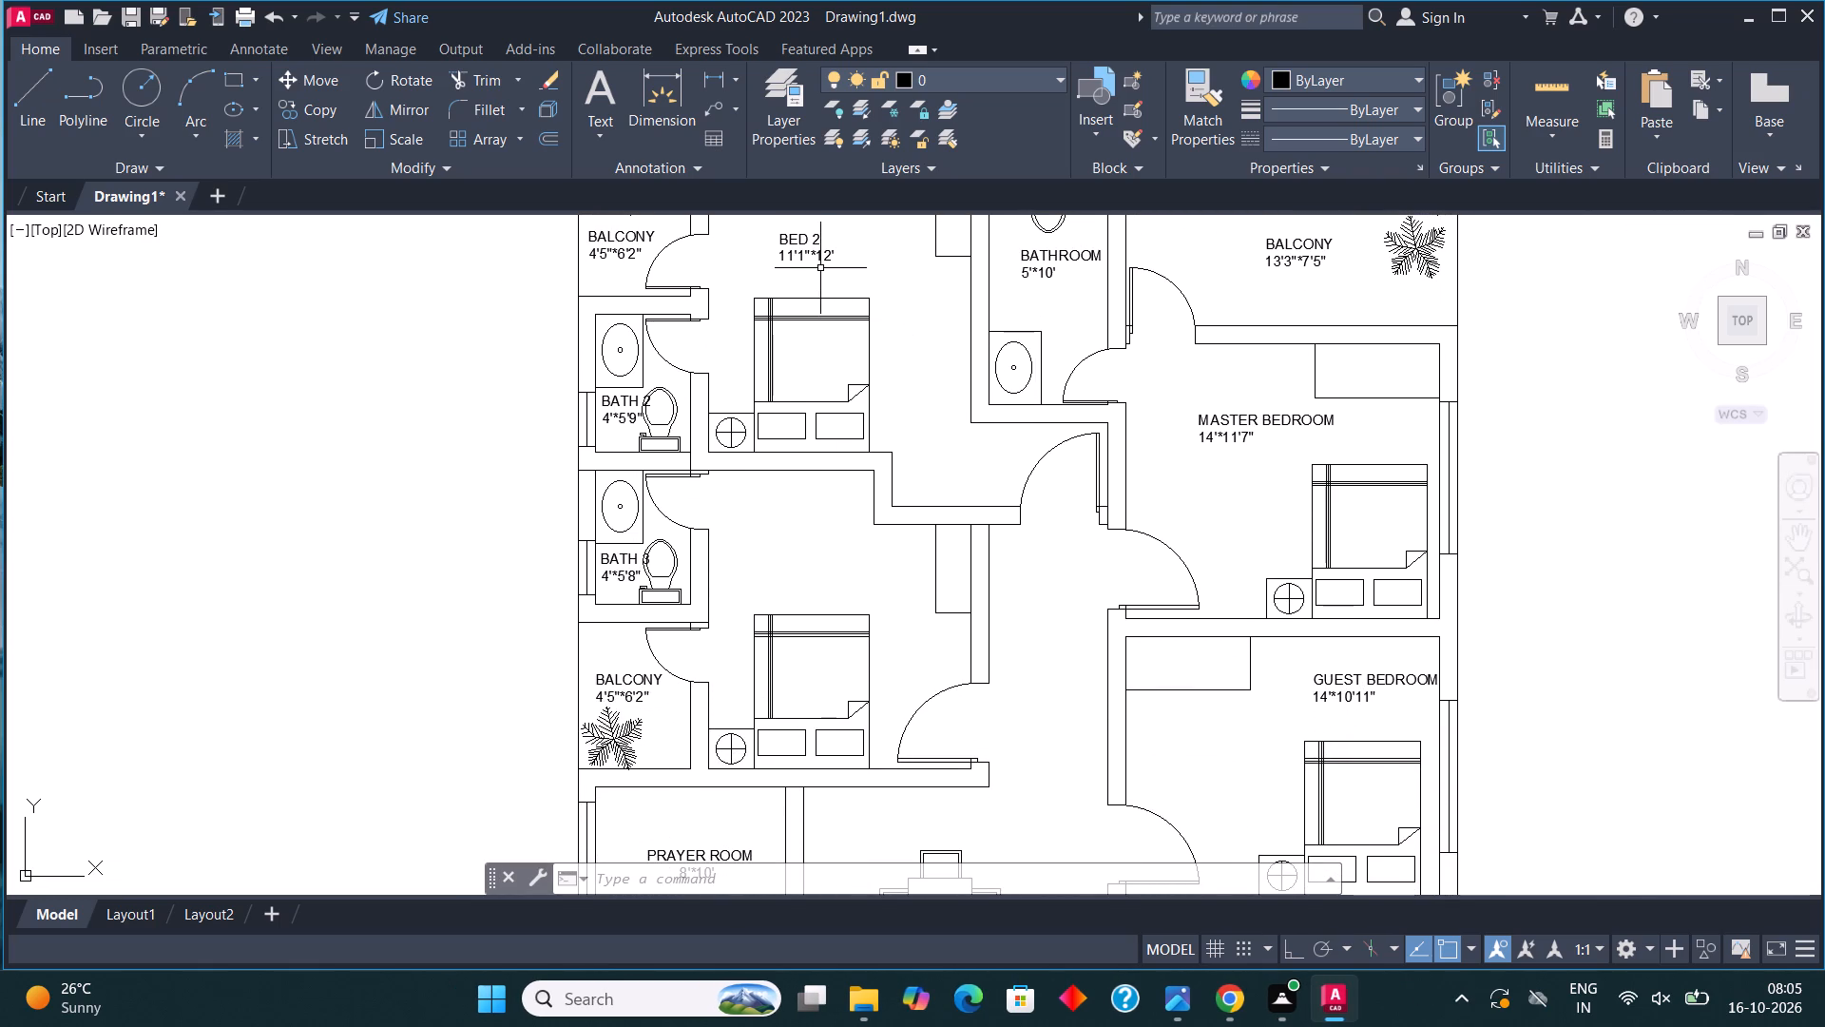
pyautogui.click(807, 246)
pyautogui.click(282, 93)
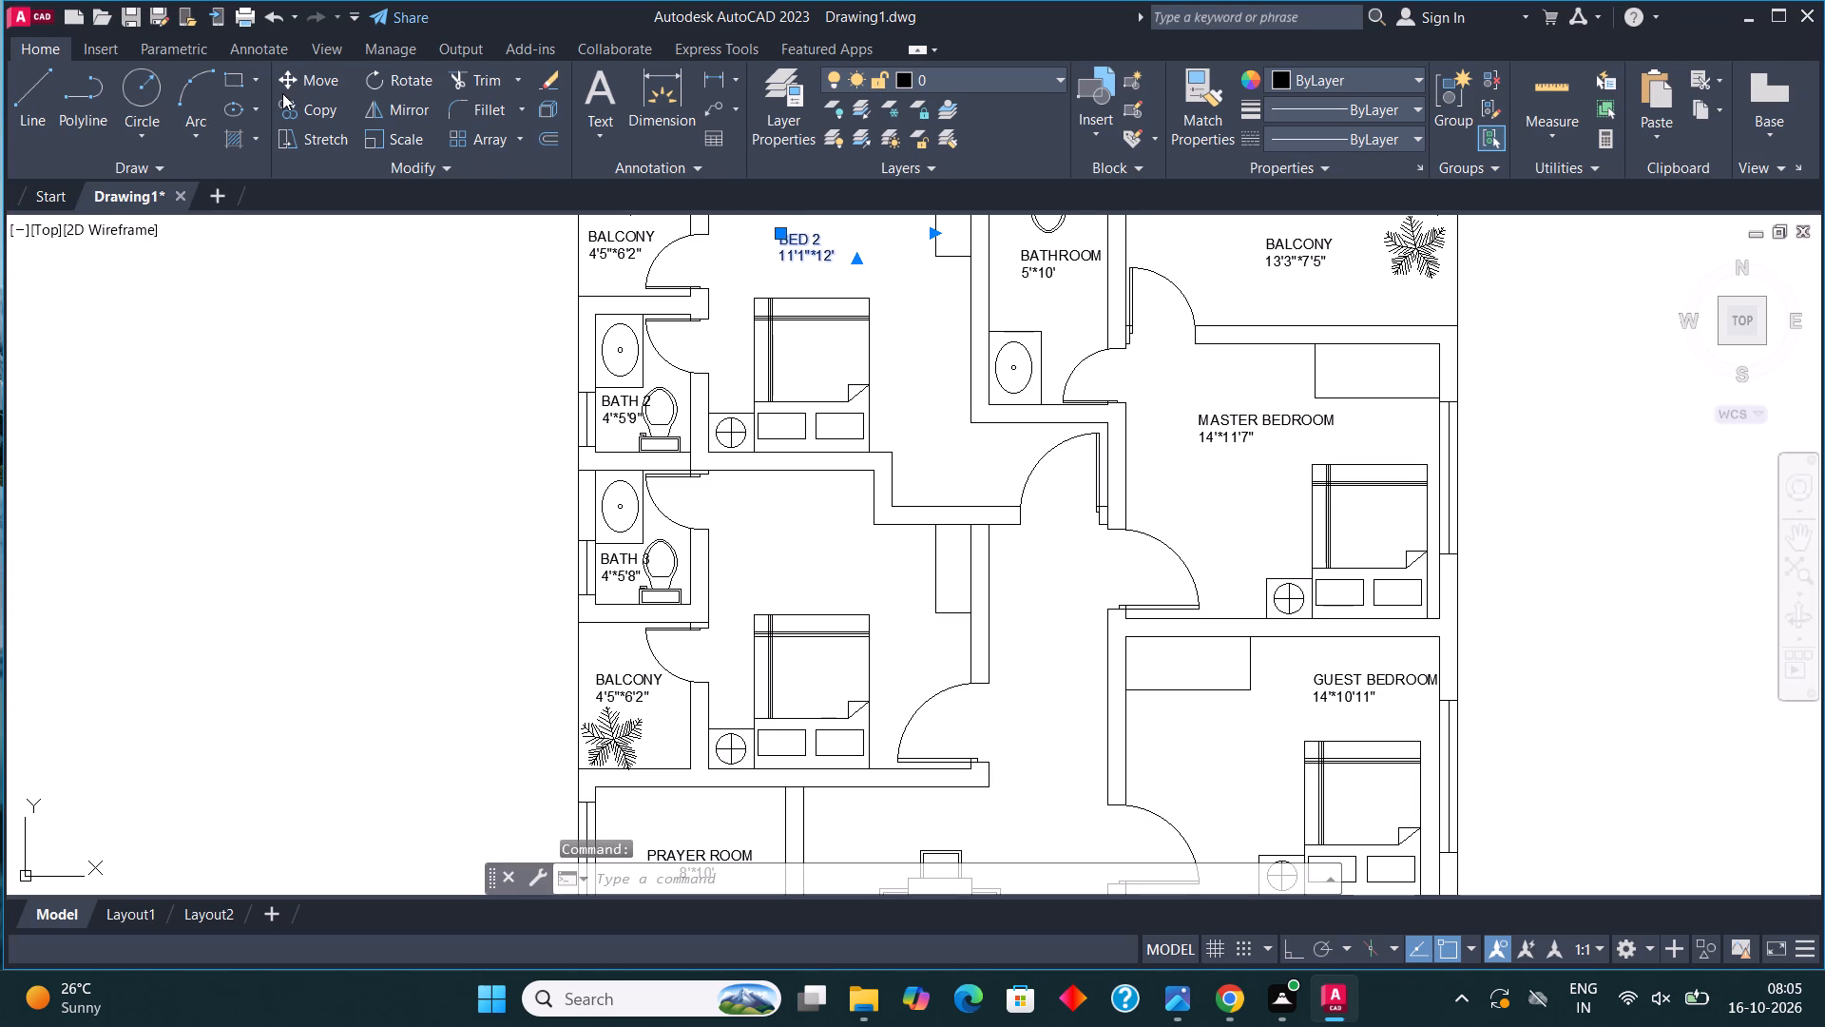
pyautogui.click(317, 118)
pyautogui.click(805, 242)
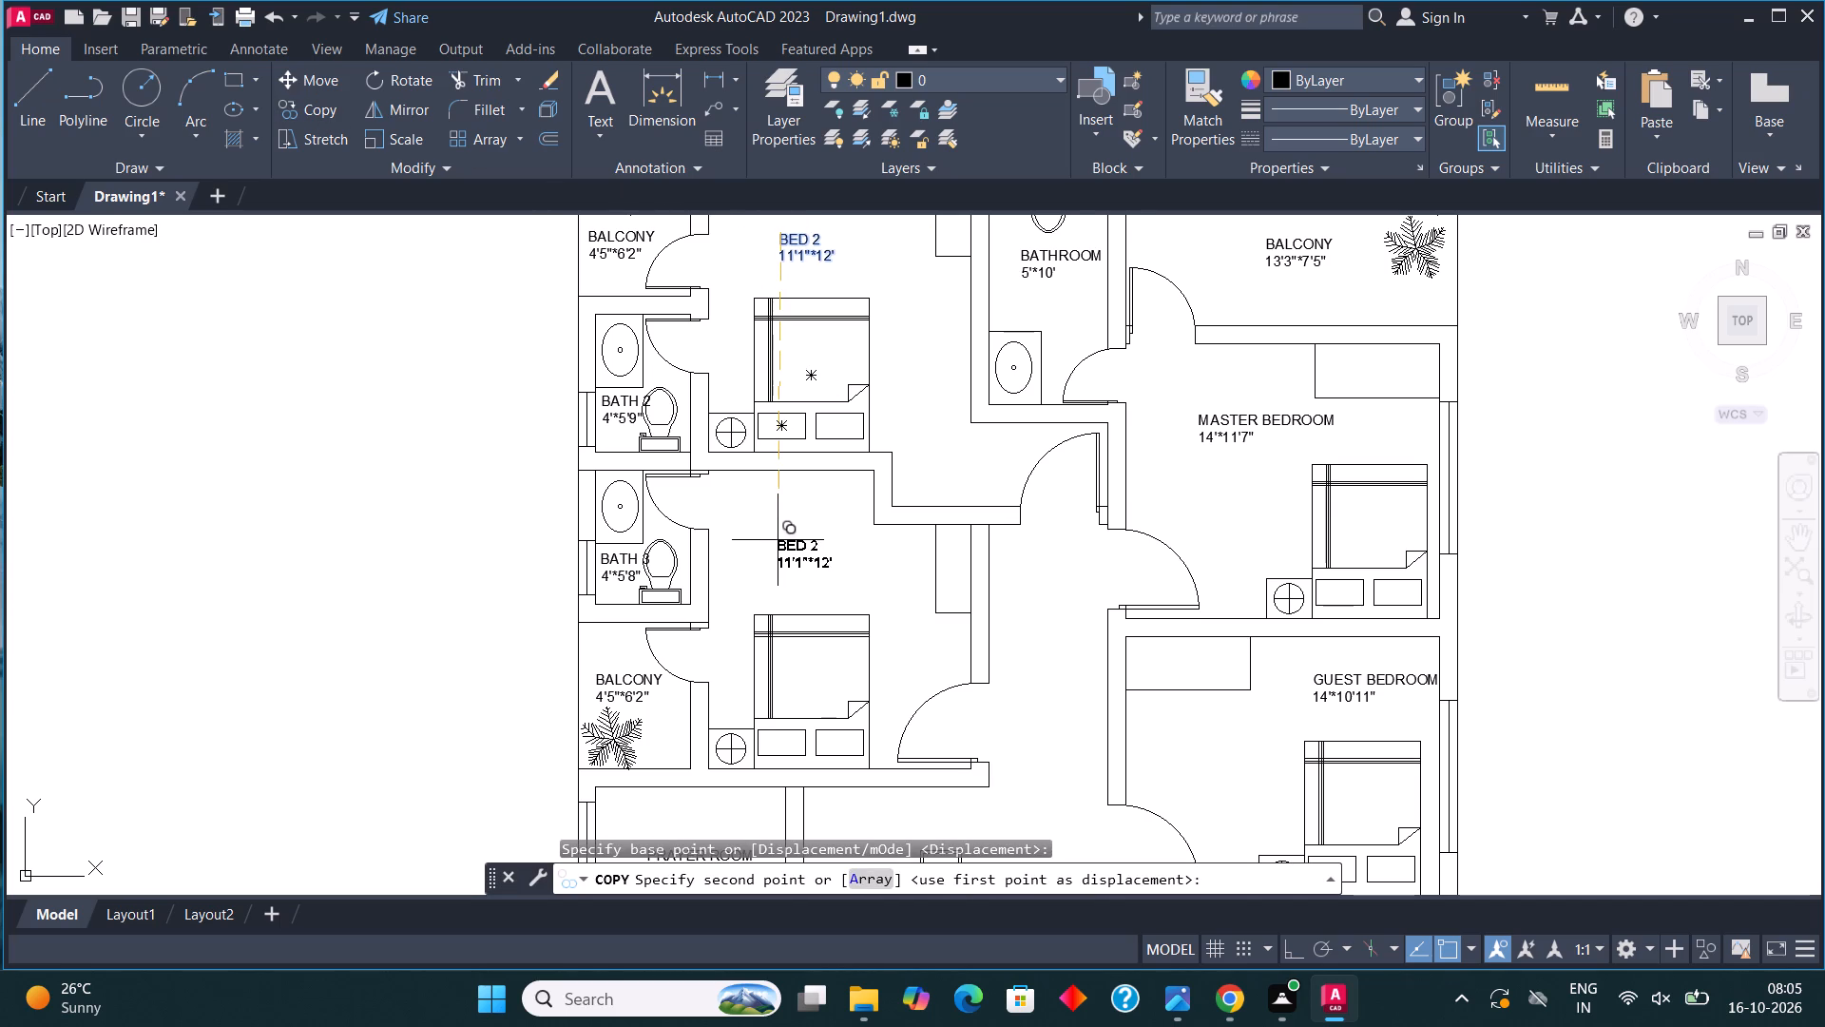
pyautogui.click(778, 540)
pyautogui.press('Escape')
# Edit the copied label in the bedroom south of Bed 2 to read BED 3.
pyautogui.scroll(2, 778, 540)
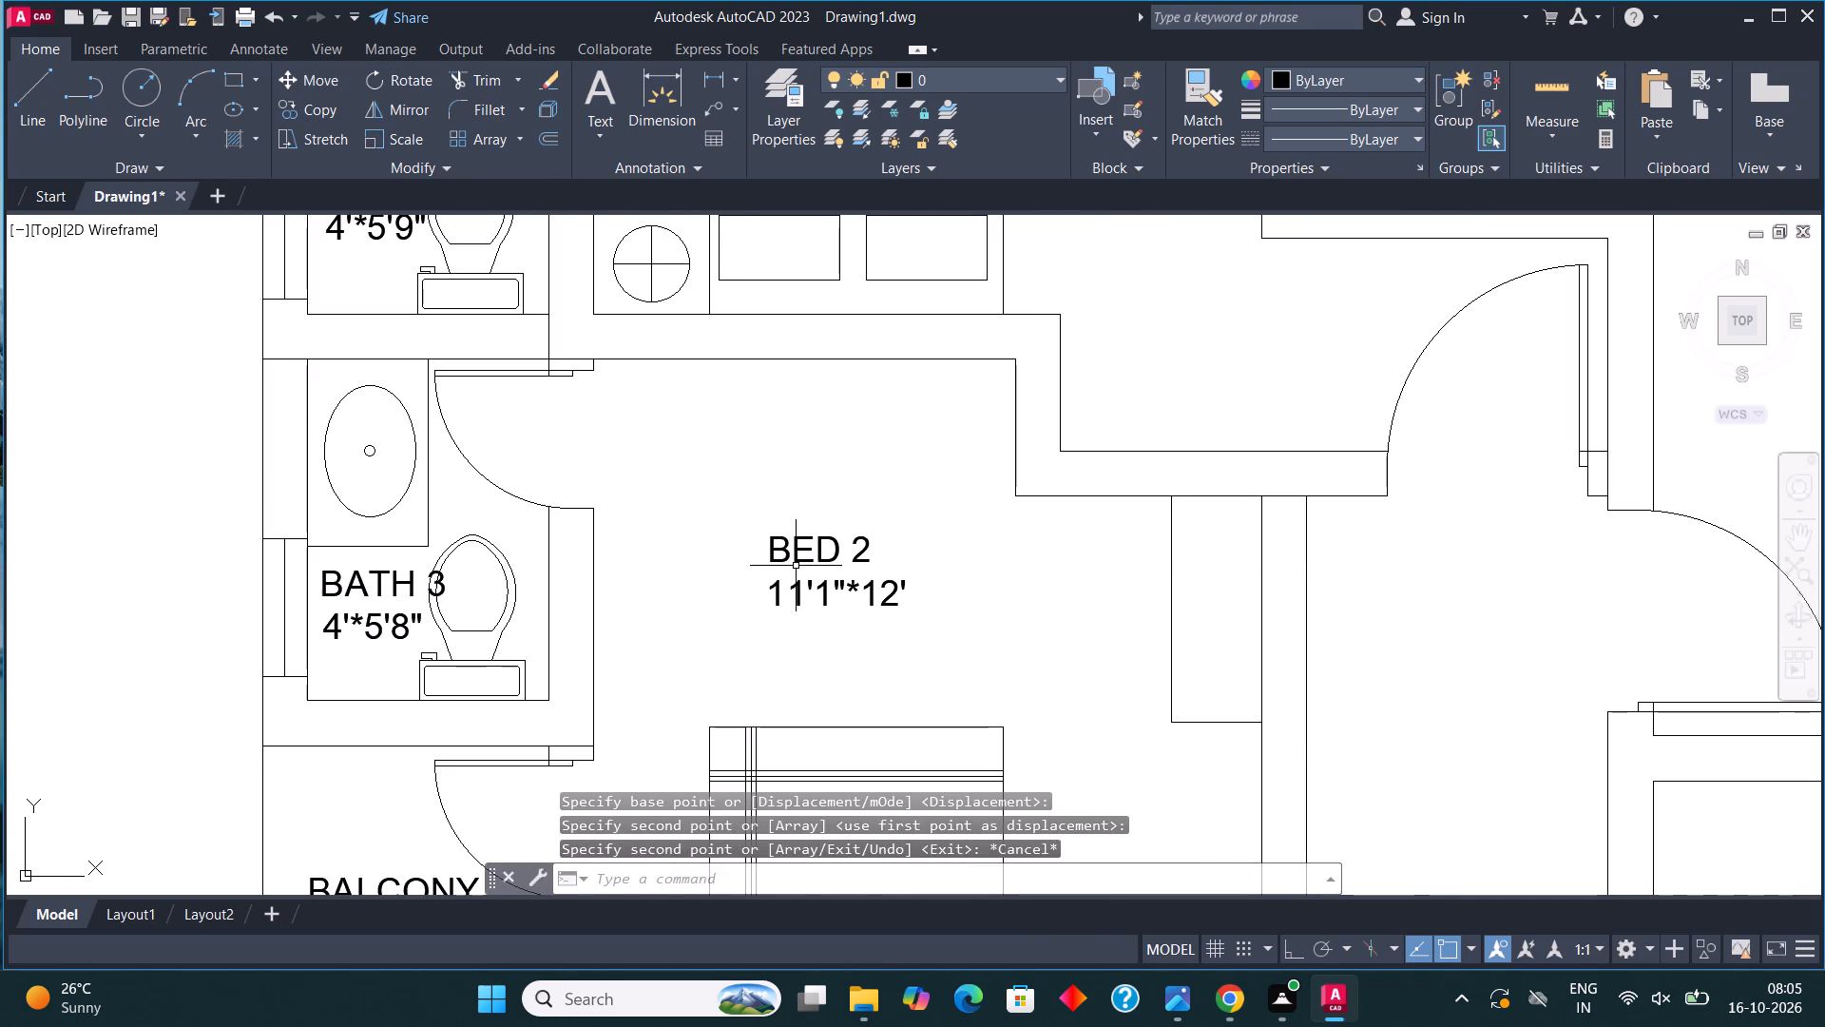
pyautogui.click(786, 546)
pyautogui.rightClick(784, 546)
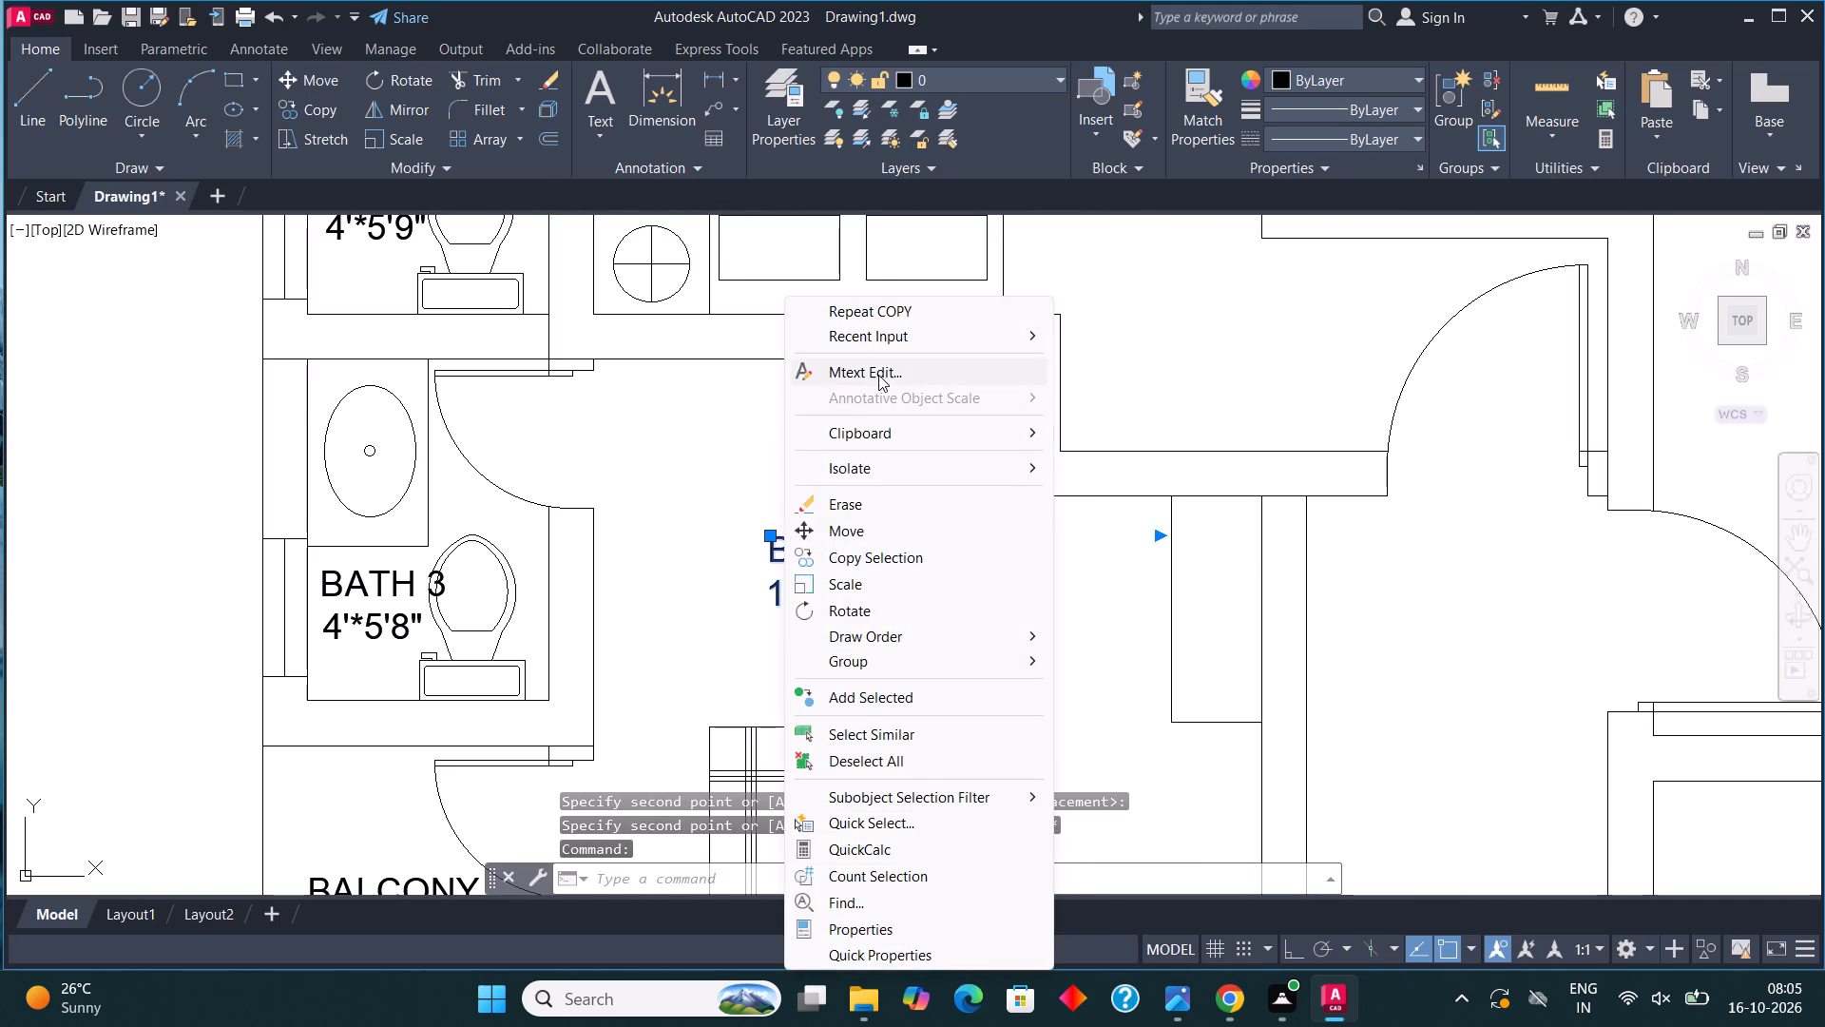
pyautogui.click(880, 374)
pyautogui.click(883, 548)
pyautogui.press('BackSpace')
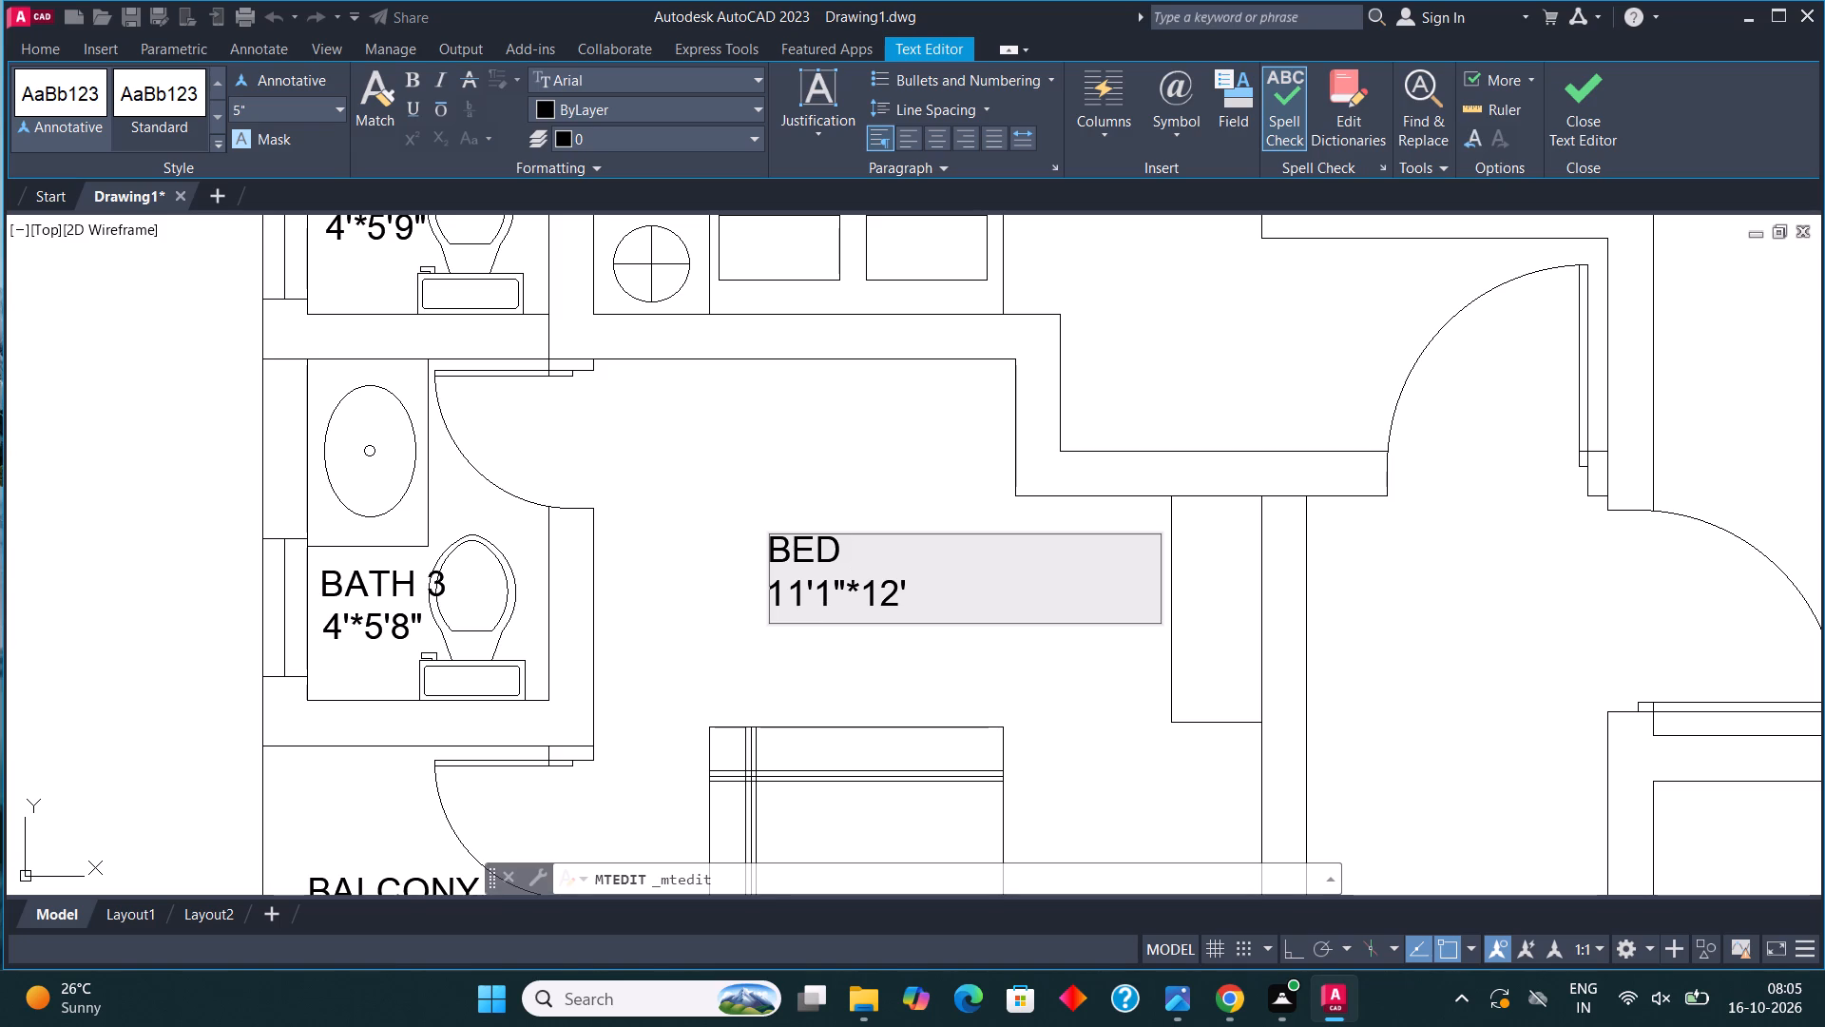
pyautogui.press('3')
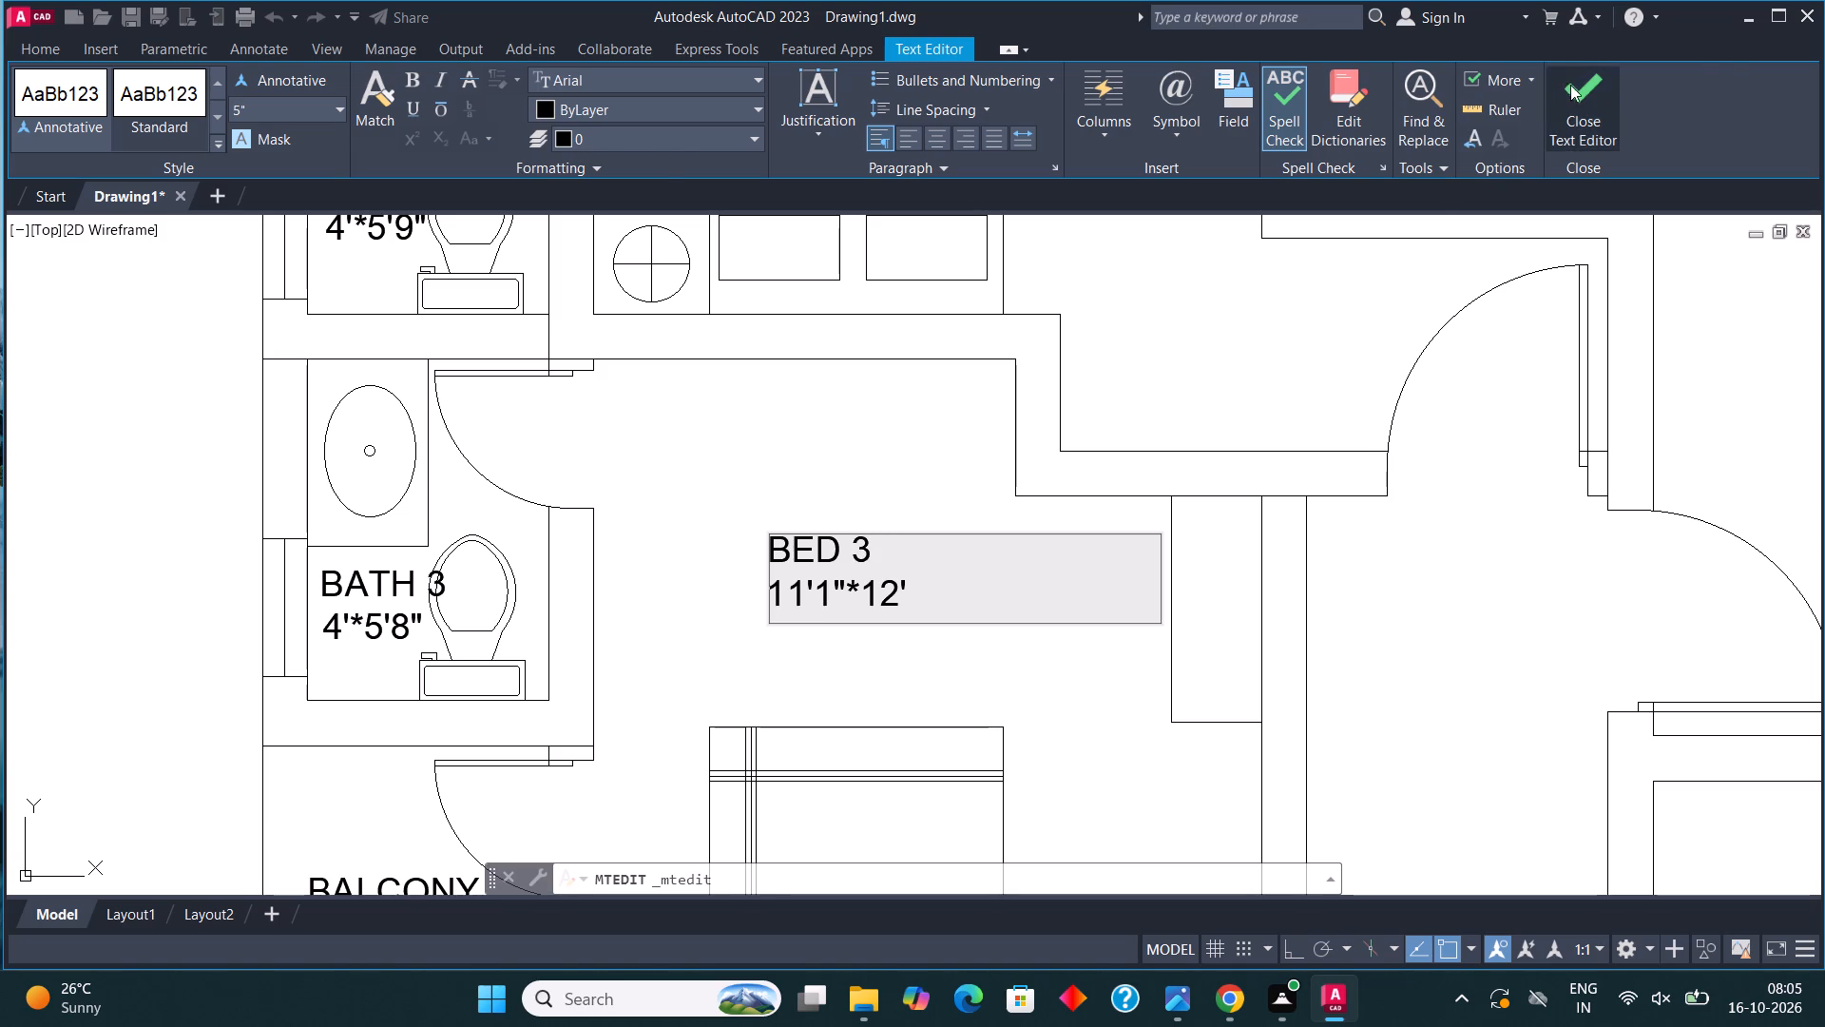
pyautogui.click(1572, 86)
# Move the GUEST BEDROOM label a little west so it sits clear of the room's east wall, above the bed.
pyautogui.scroll(-3, 901, 527)
pyautogui.scroll(1, 1157, 467)
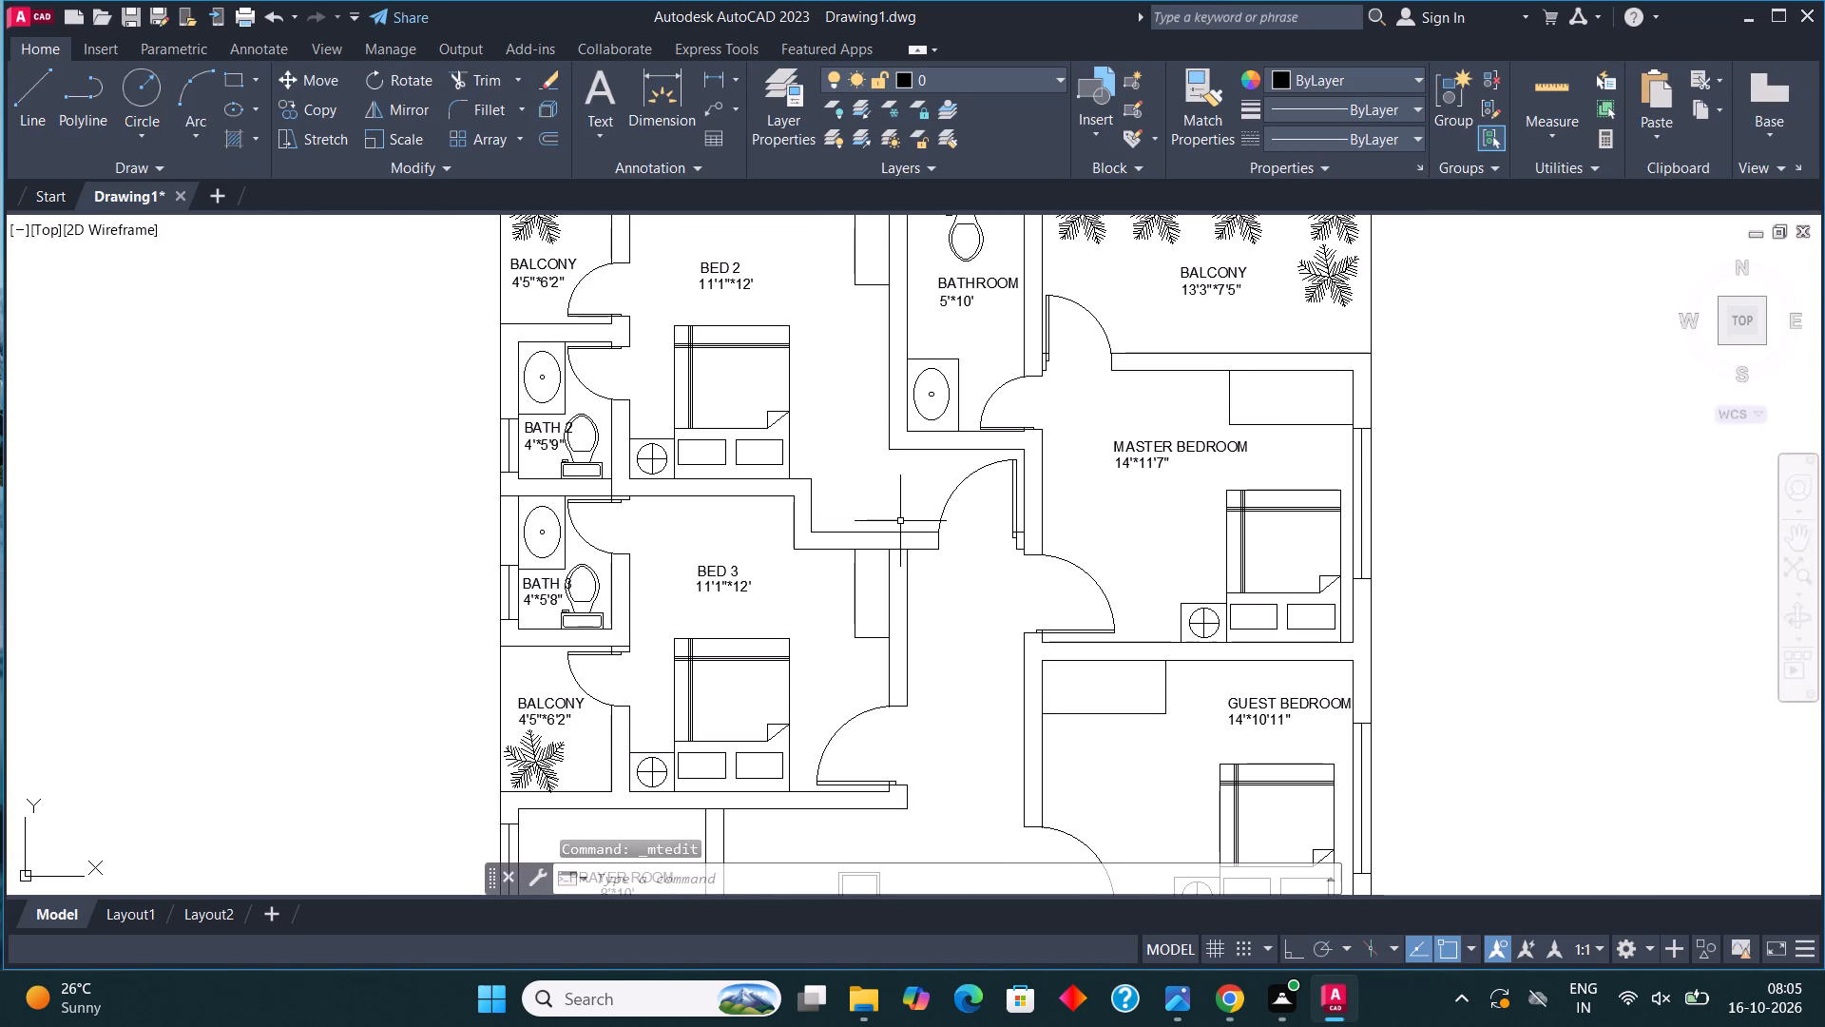
pyautogui.scroll(-1, 839, 548)
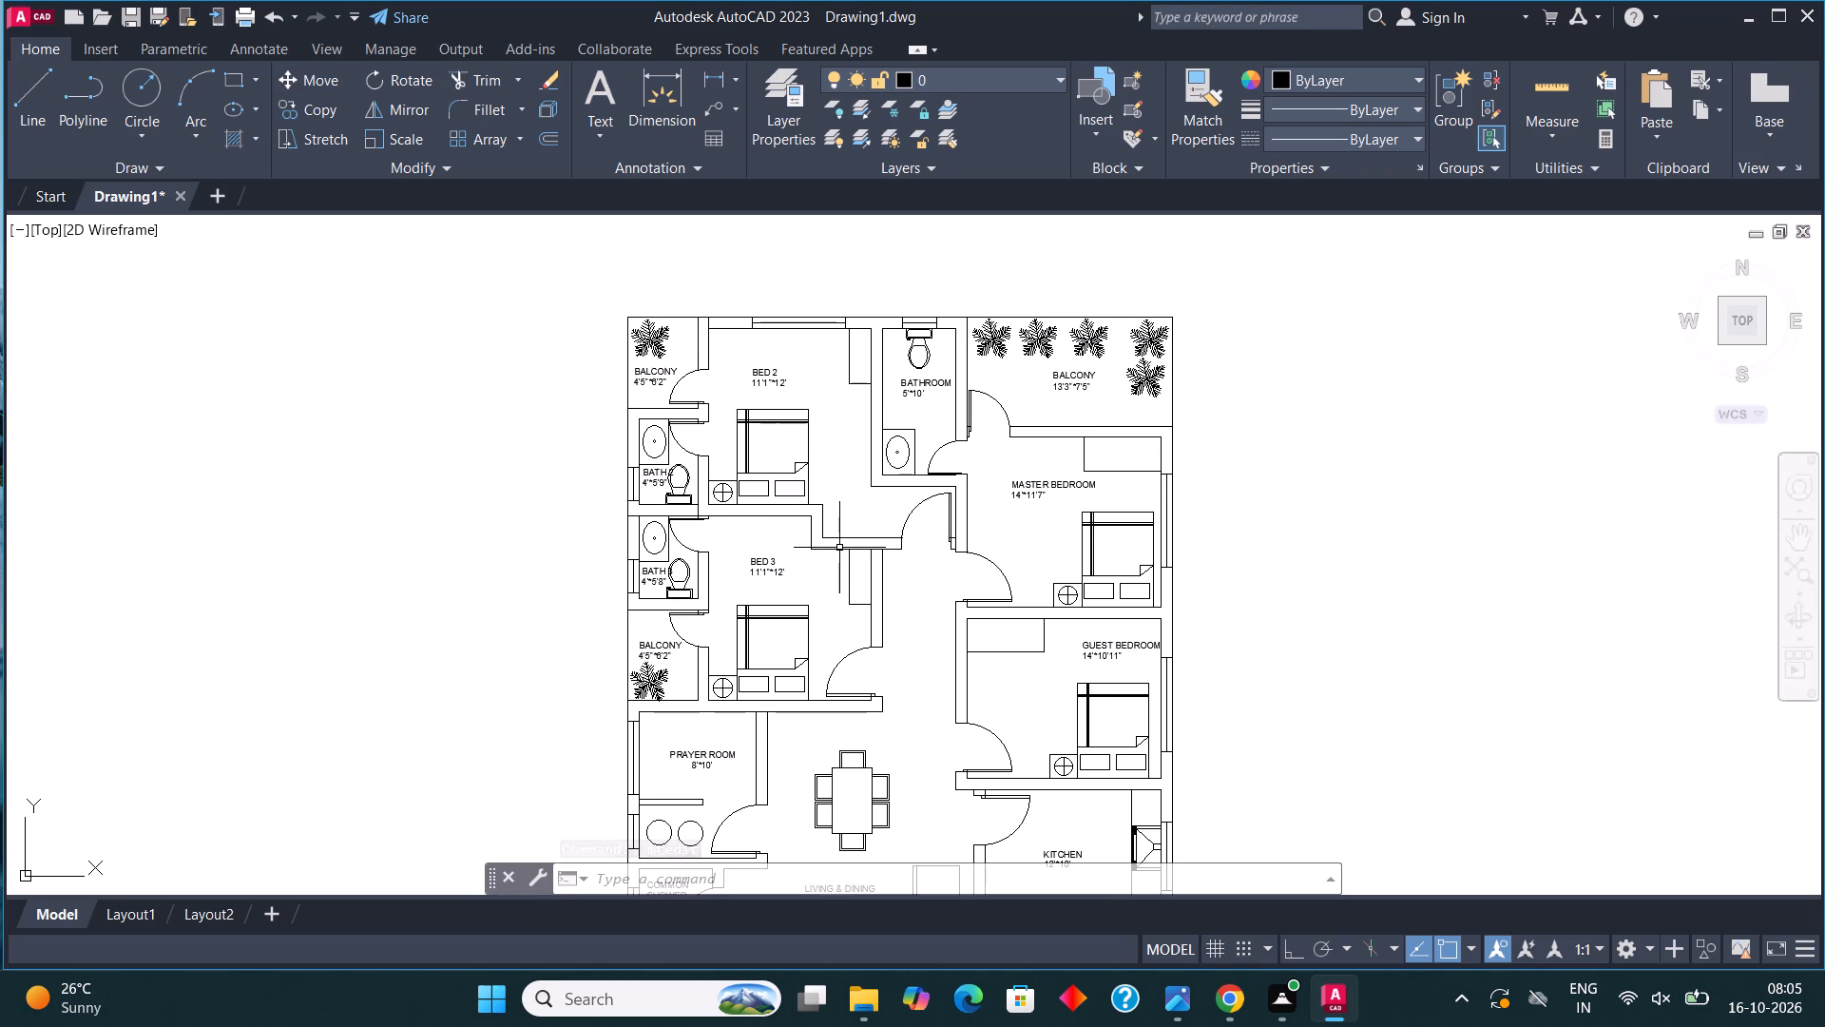
pyautogui.scroll(-1, 844, 548)
pyautogui.moveTo(920, 603); pyautogui.dragTo(919, 478, button='middle')
pyautogui.scroll(3, 979, 488)
pyautogui.scroll(-1, 989, 487)
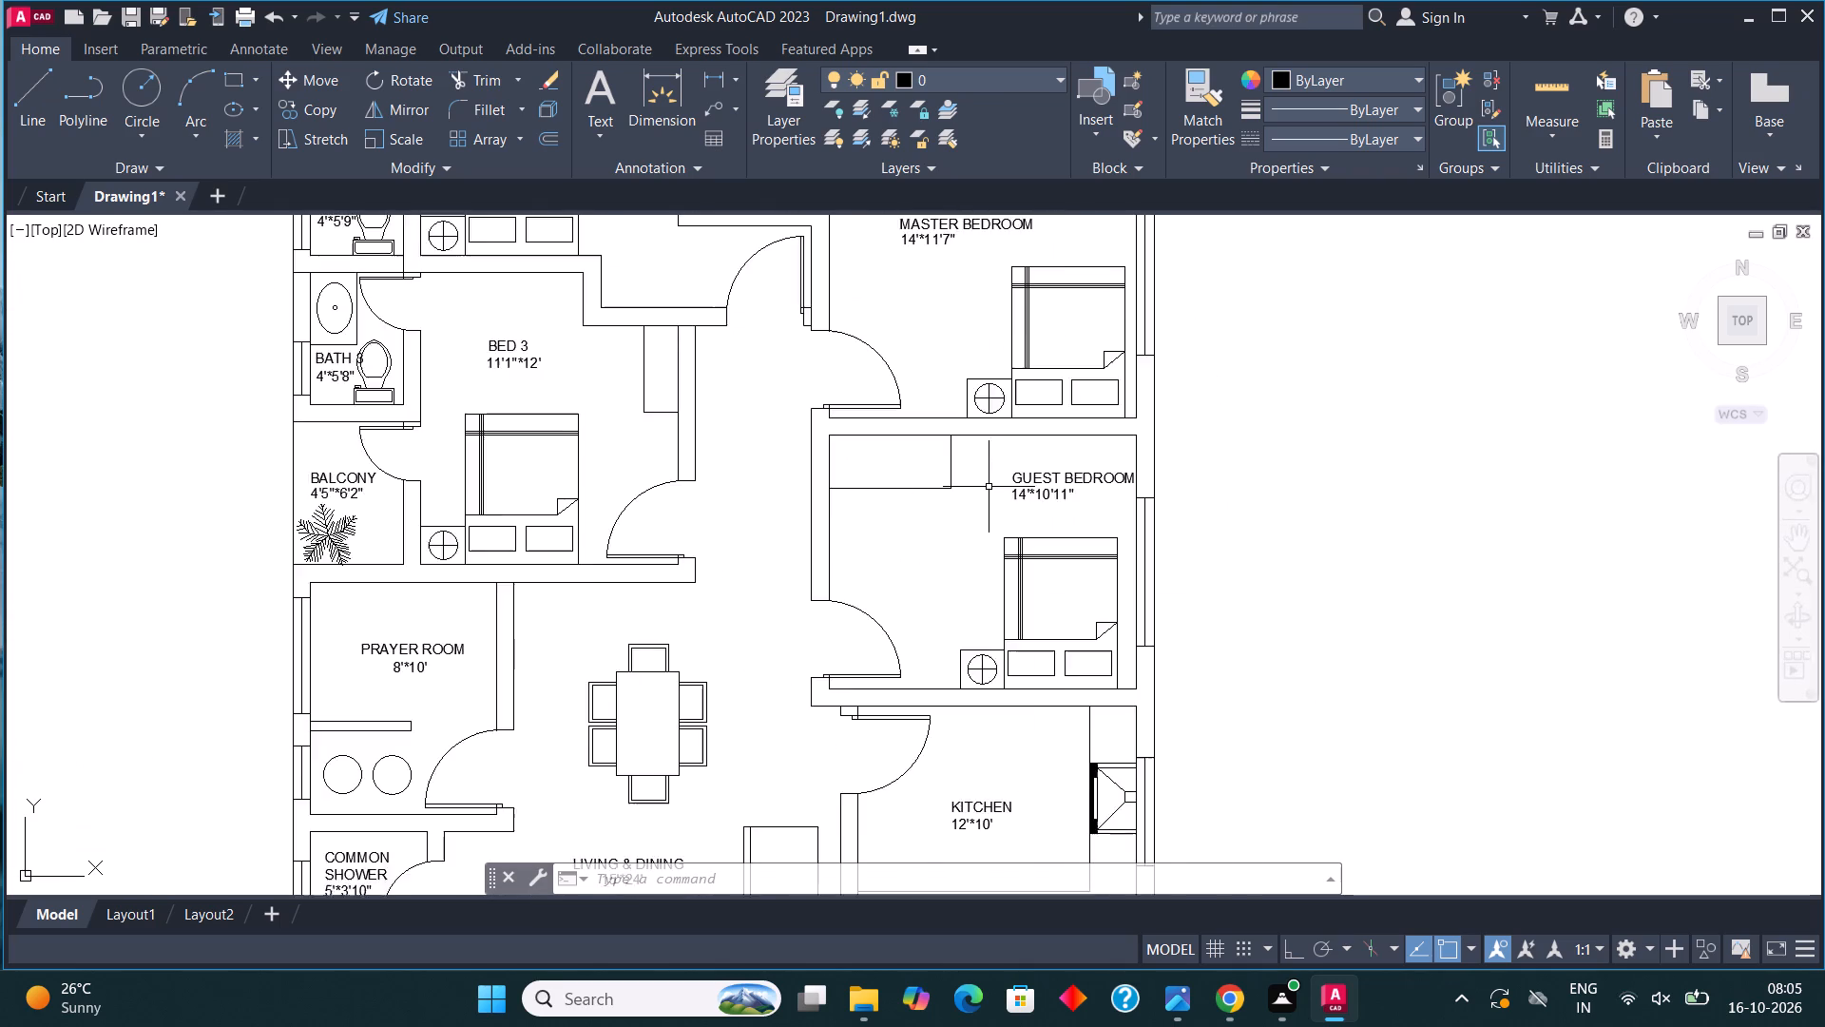
pyautogui.scroll(-1, 989, 487)
pyautogui.scroll(2, 1053, 486)
pyautogui.click(989, 476)
pyautogui.scroll(3, 989, 476)
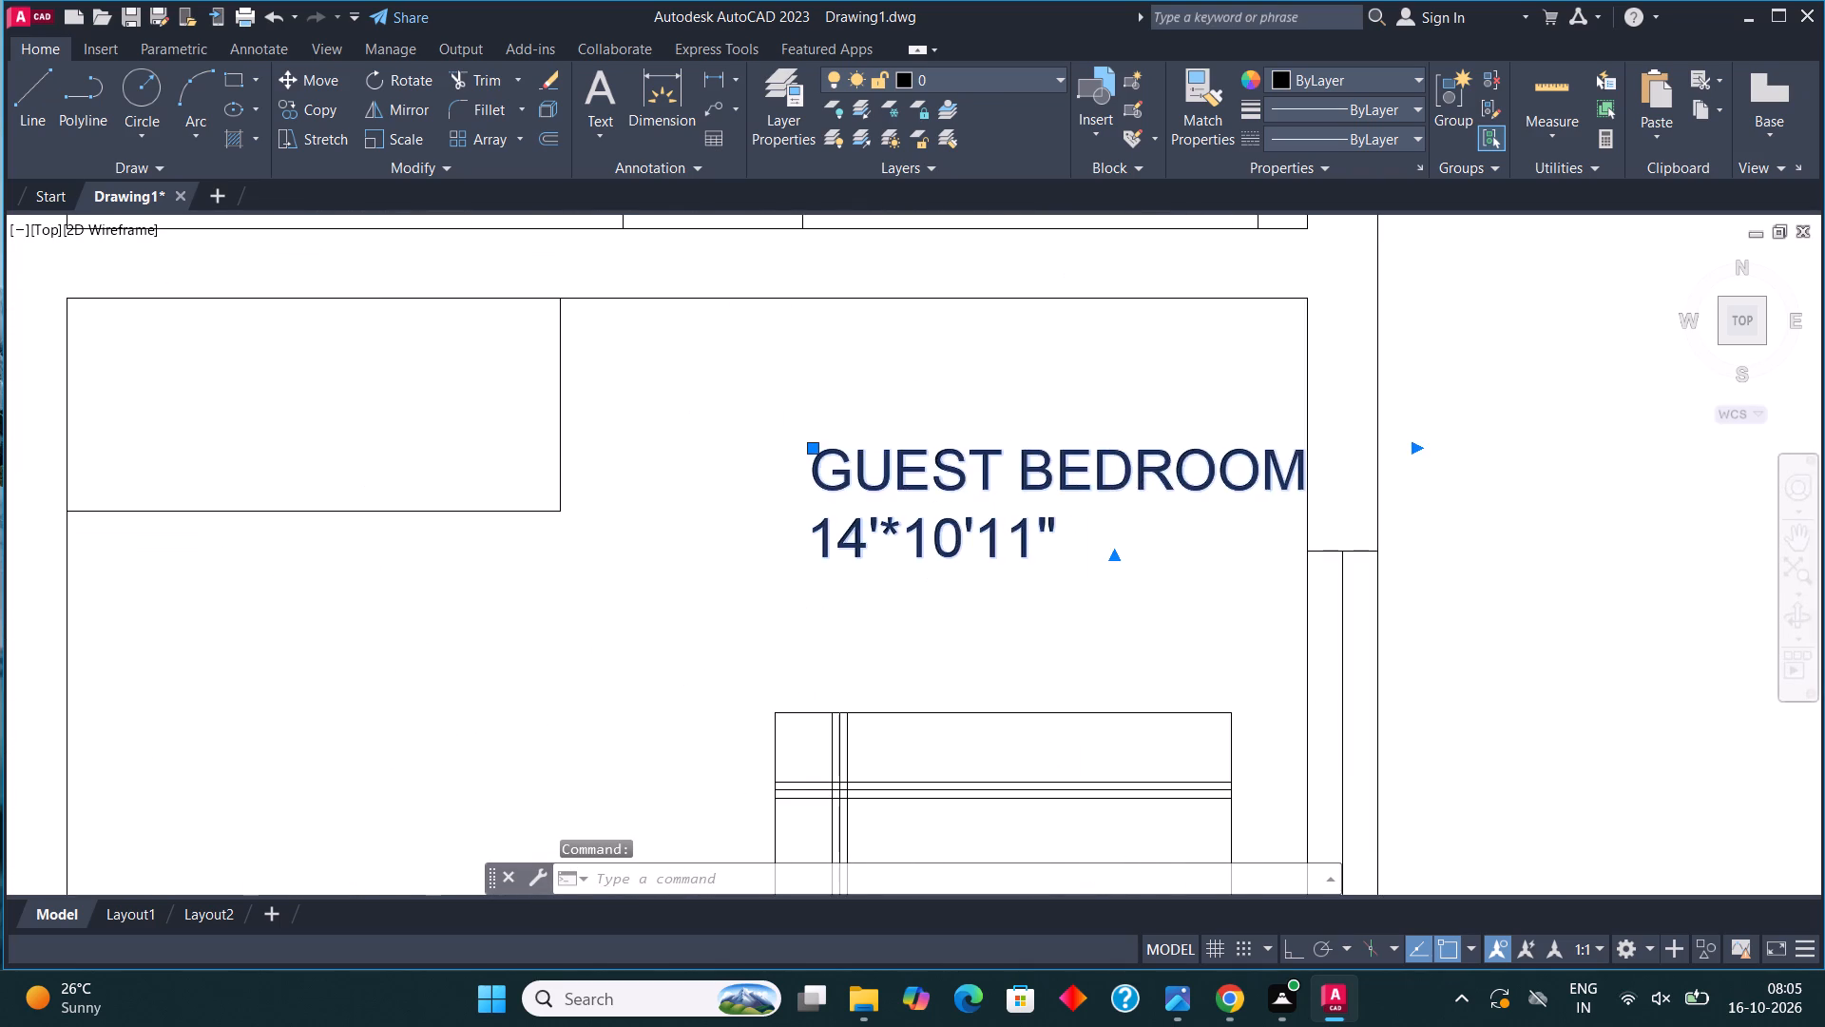
pyautogui.click(301, 77)
pyautogui.click(1018, 485)
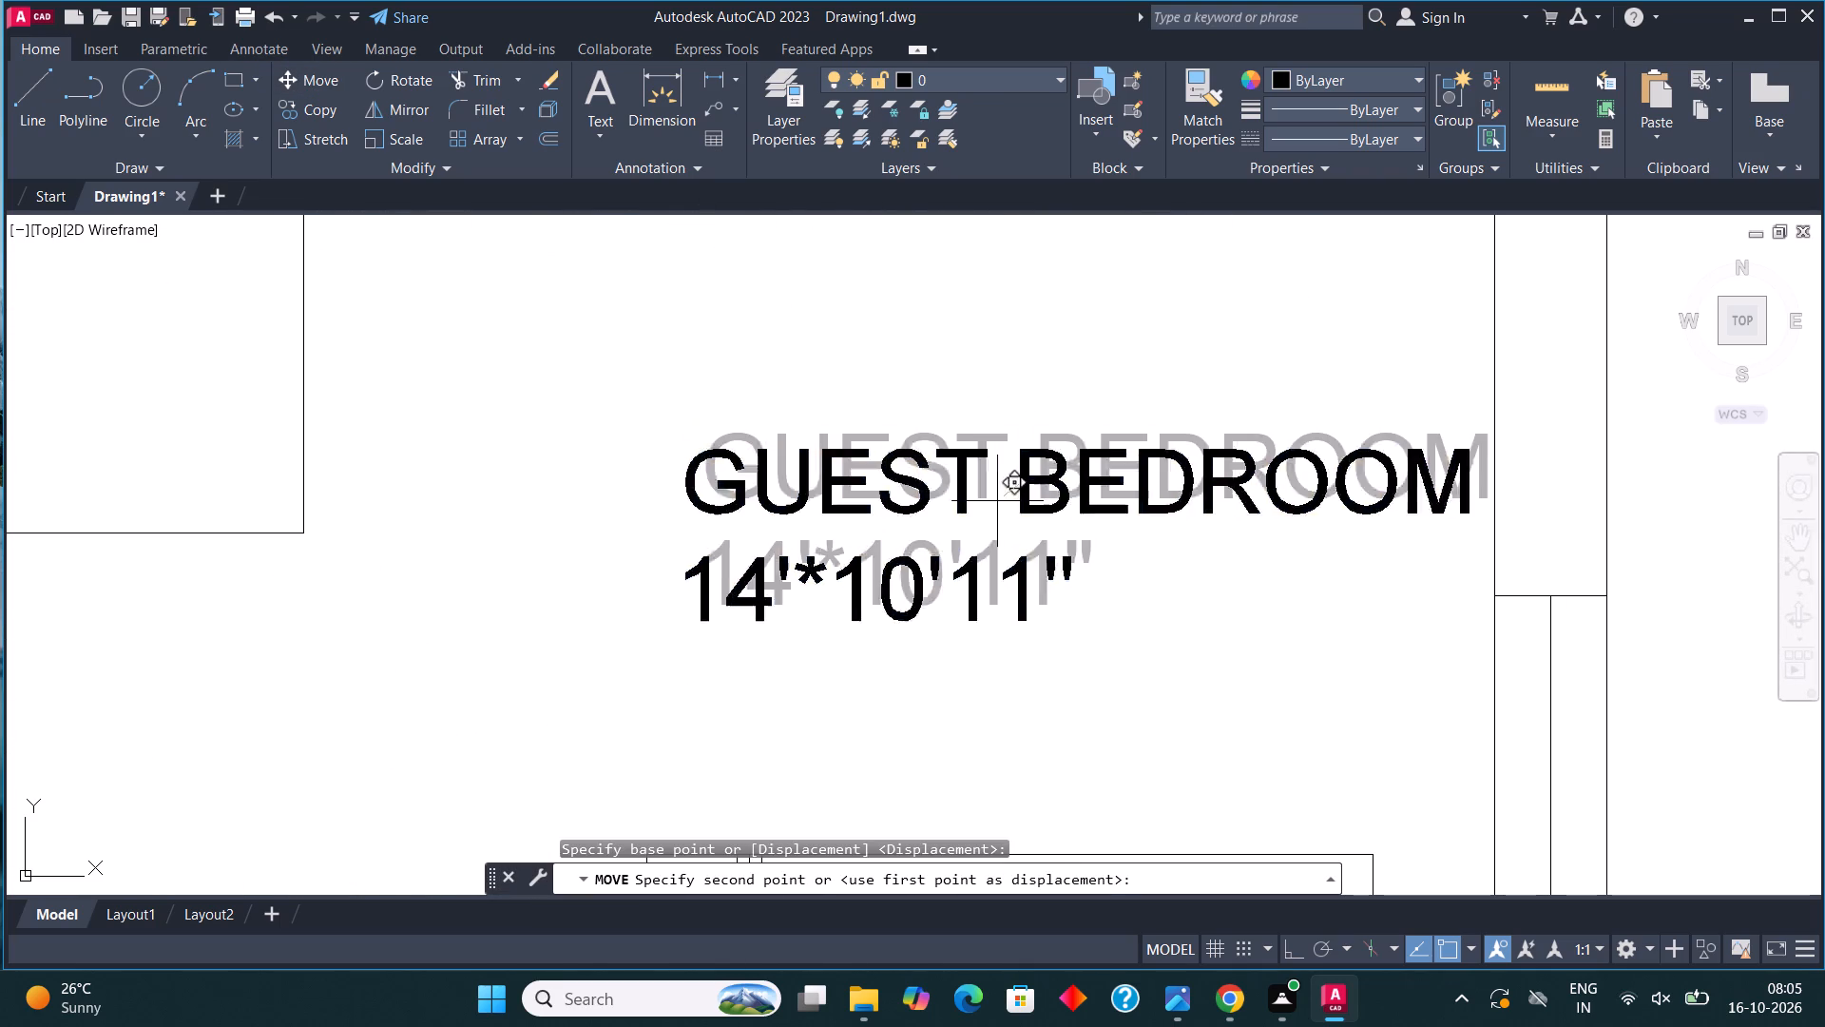
pyautogui.click(816, 536)
pyautogui.scroll(-3, 1119, 369)
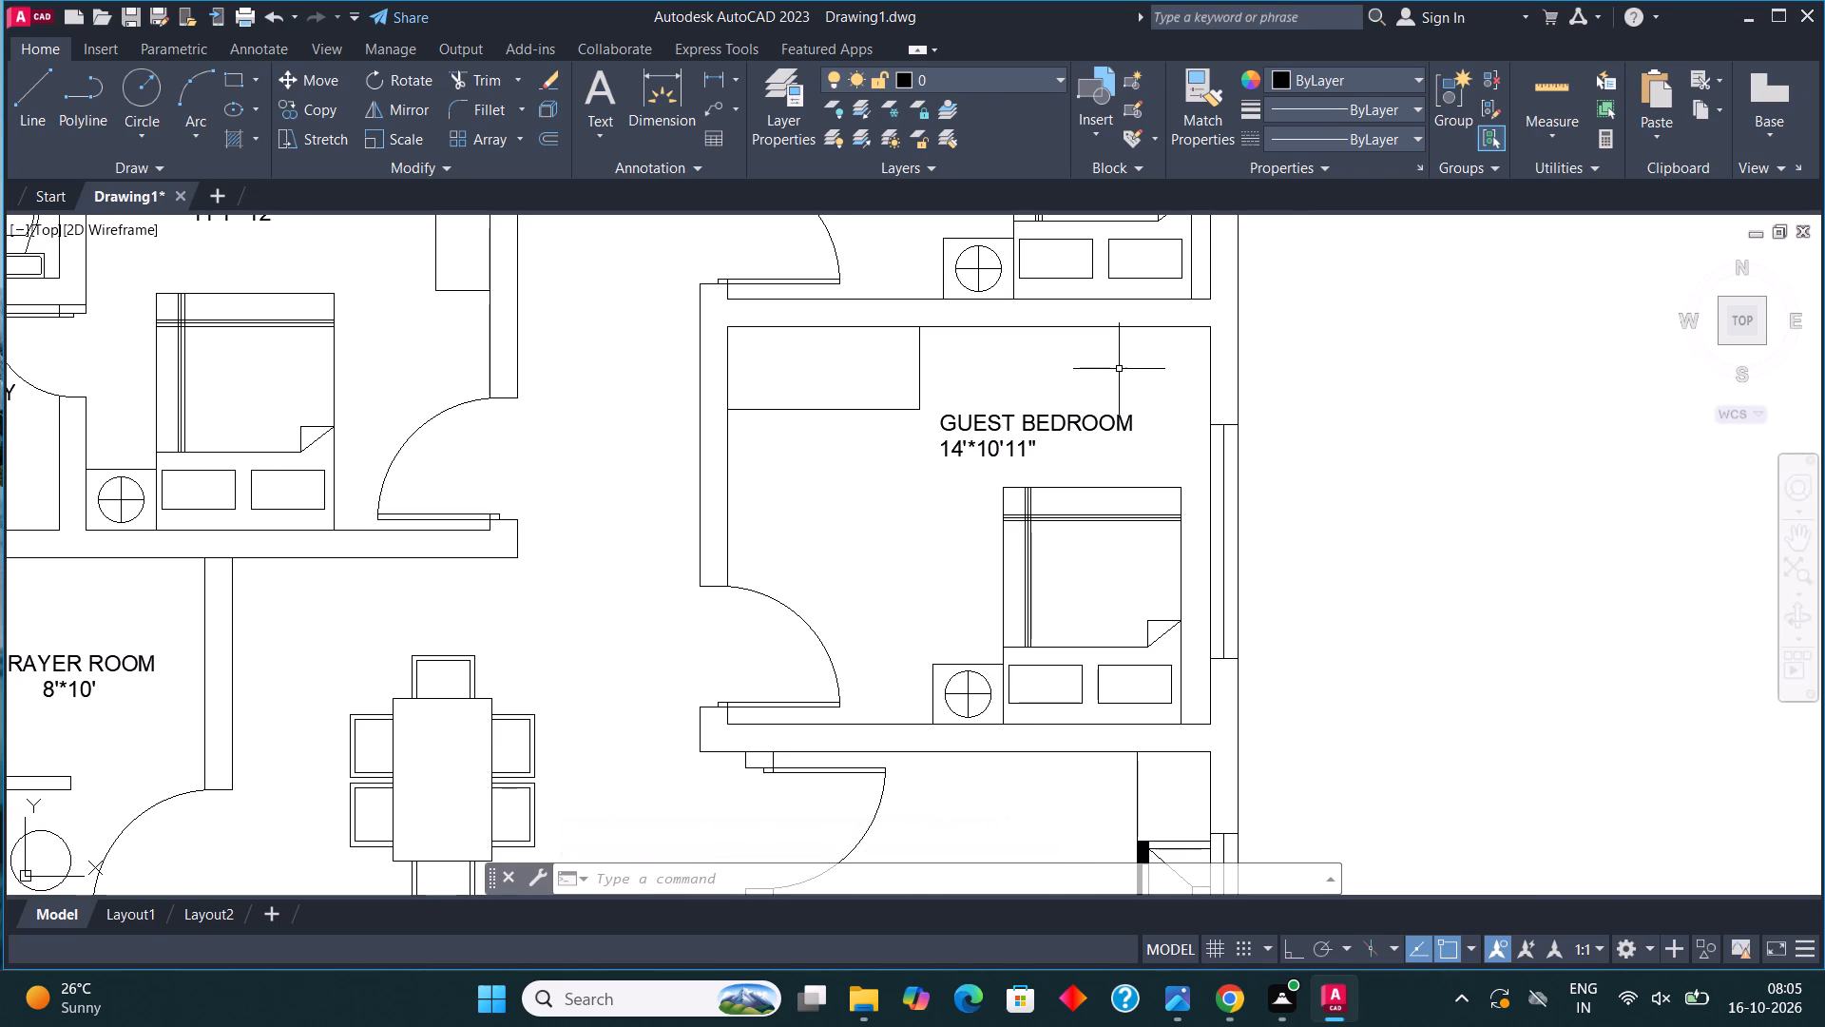
# Review the room labels across the whole floor plan, from the living area and staircase up to the northern balconies.
pyautogui.scroll(-3, 1119, 369)
pyautogui.scroll(1, 1102, 426)
pyautogui.middleClick(1100, 426)
pyautogui.scroll(1, 1106, 424)
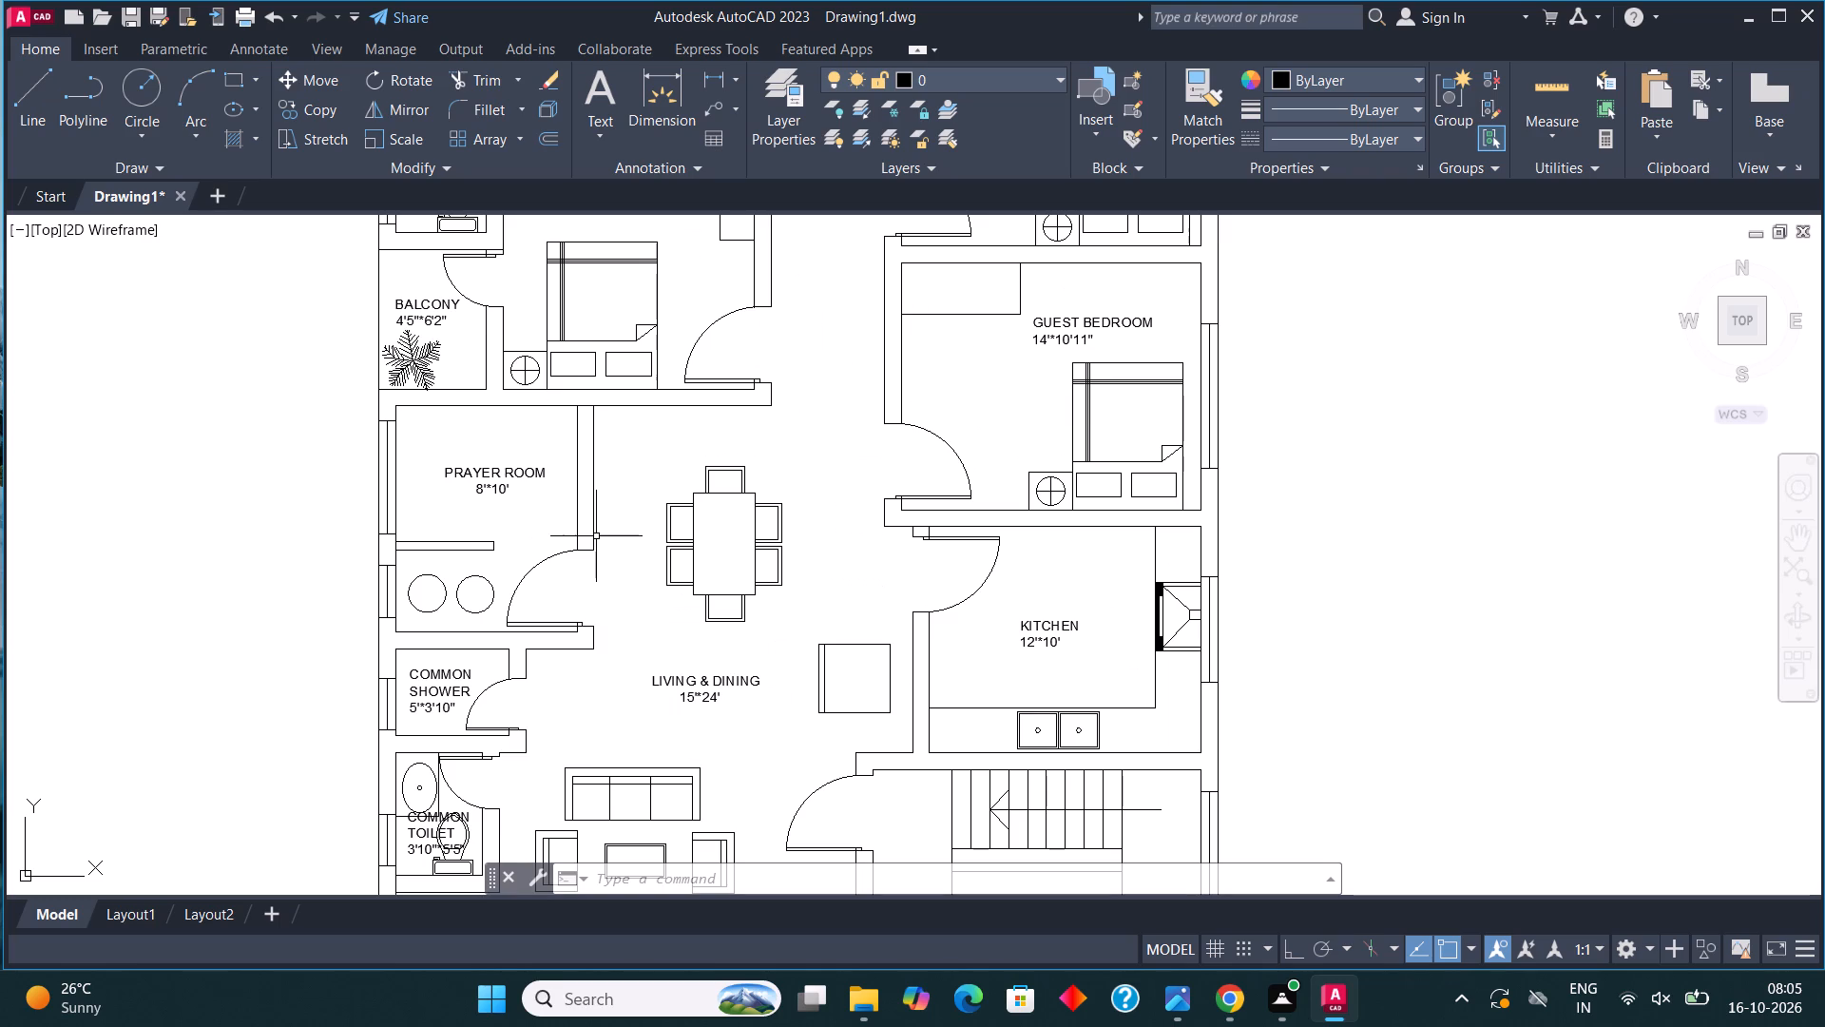
pyautogui.moveTo(653, 628); pyautogui.dragTo(702, 464, button='middle')
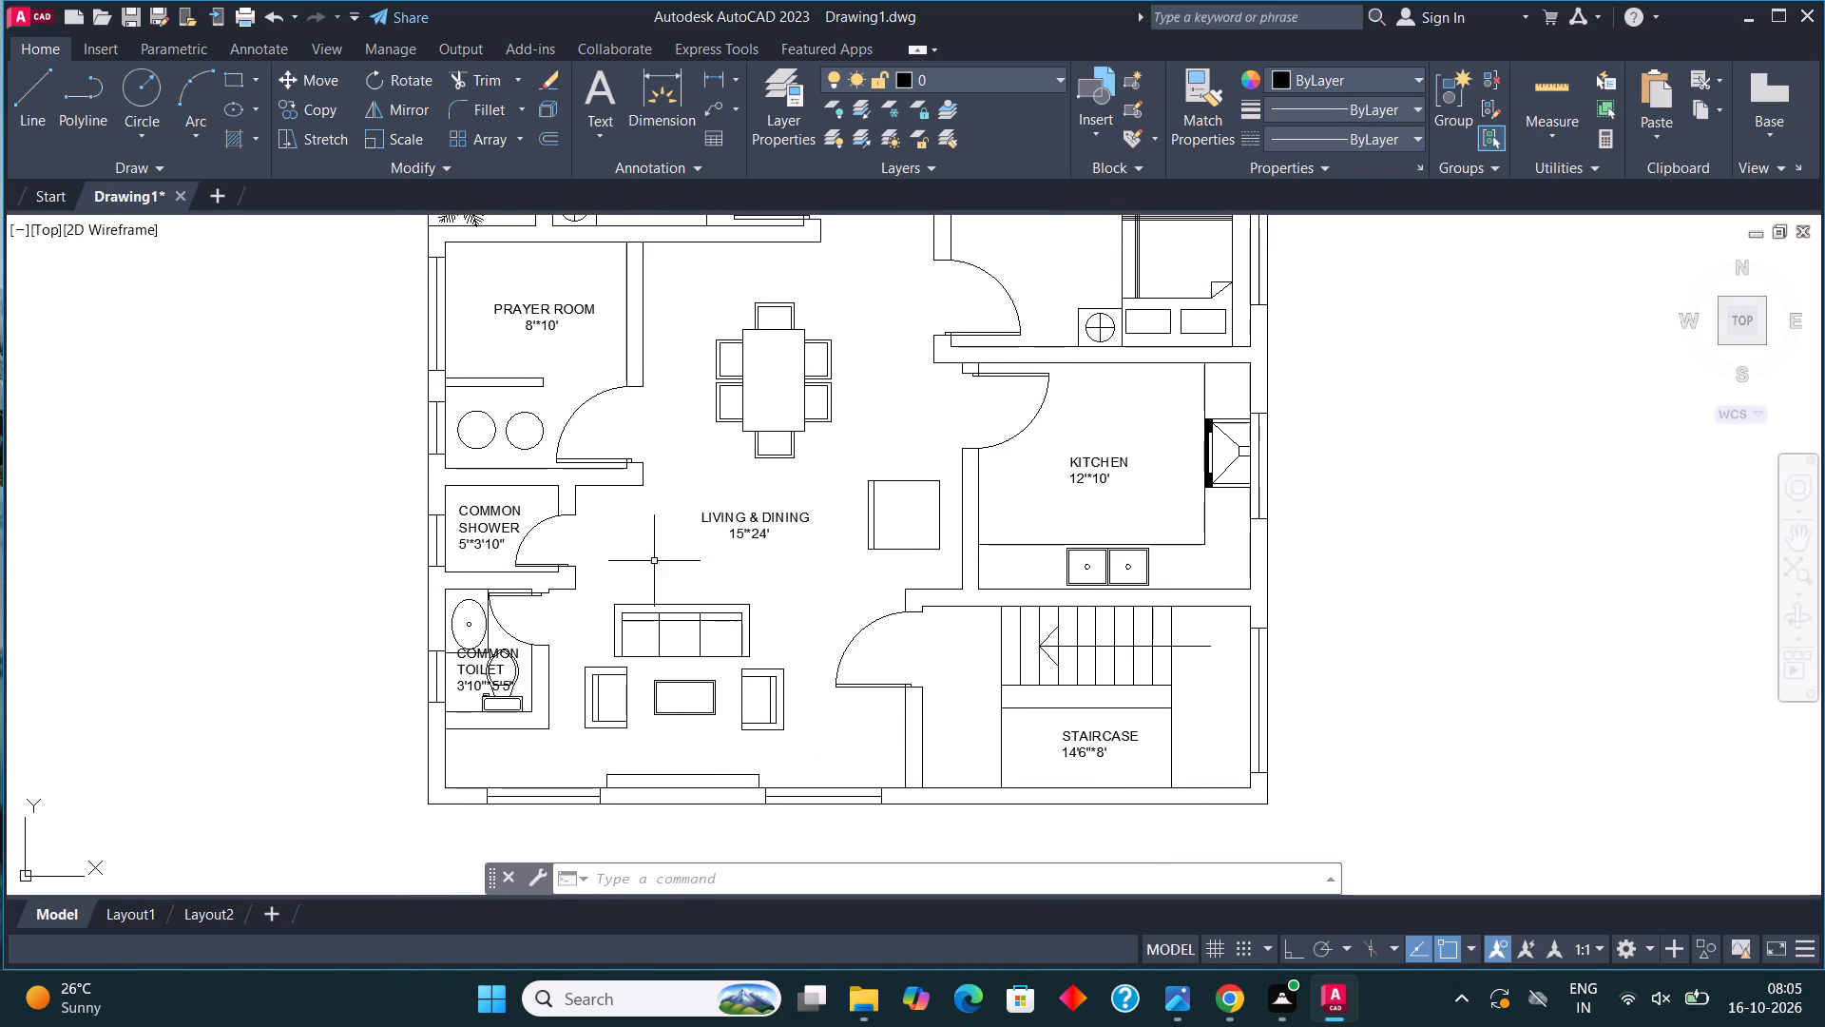
pyautogui.moveTo(1028, 498); pyautogui.dragTo(1039, 743, button='middle')
pyautogui.moveTo(1052, 541); pyautogui.dragTo(1087, 794, button='middle')
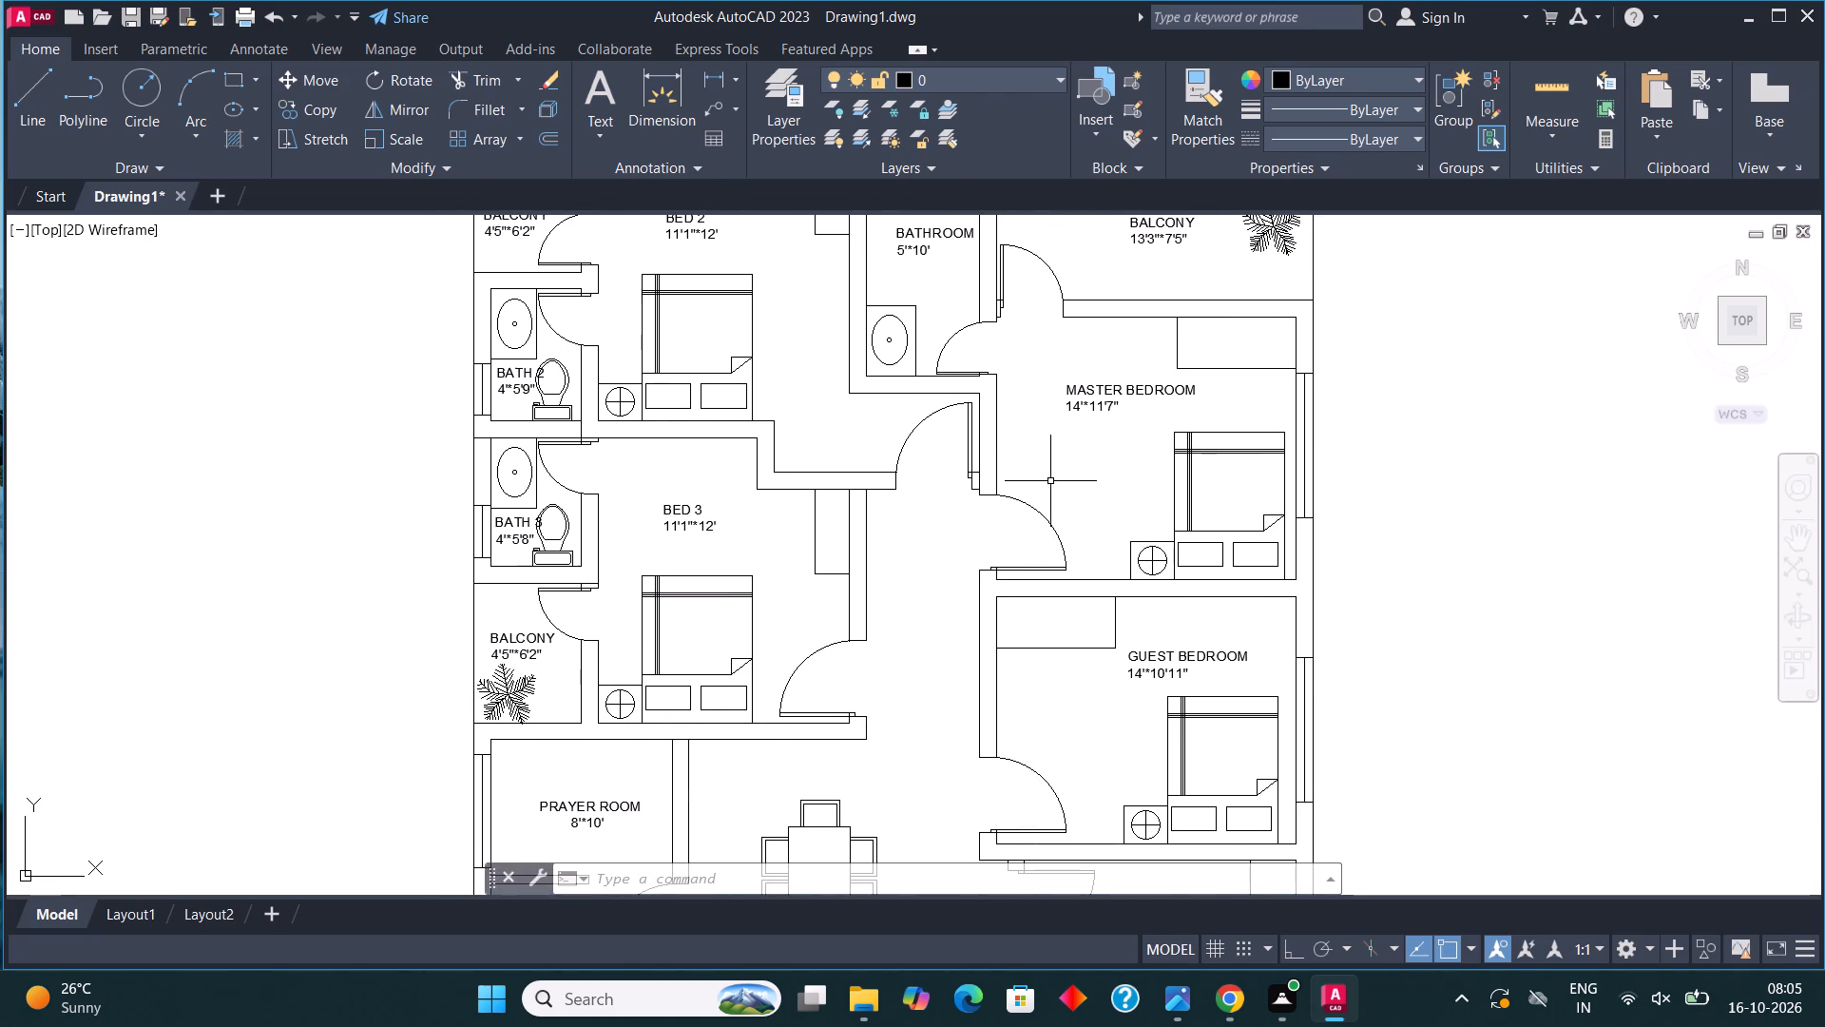
pyautogui.moveTo(1076, 497); pyautogui.dragTo(1097, 676, button='middle')
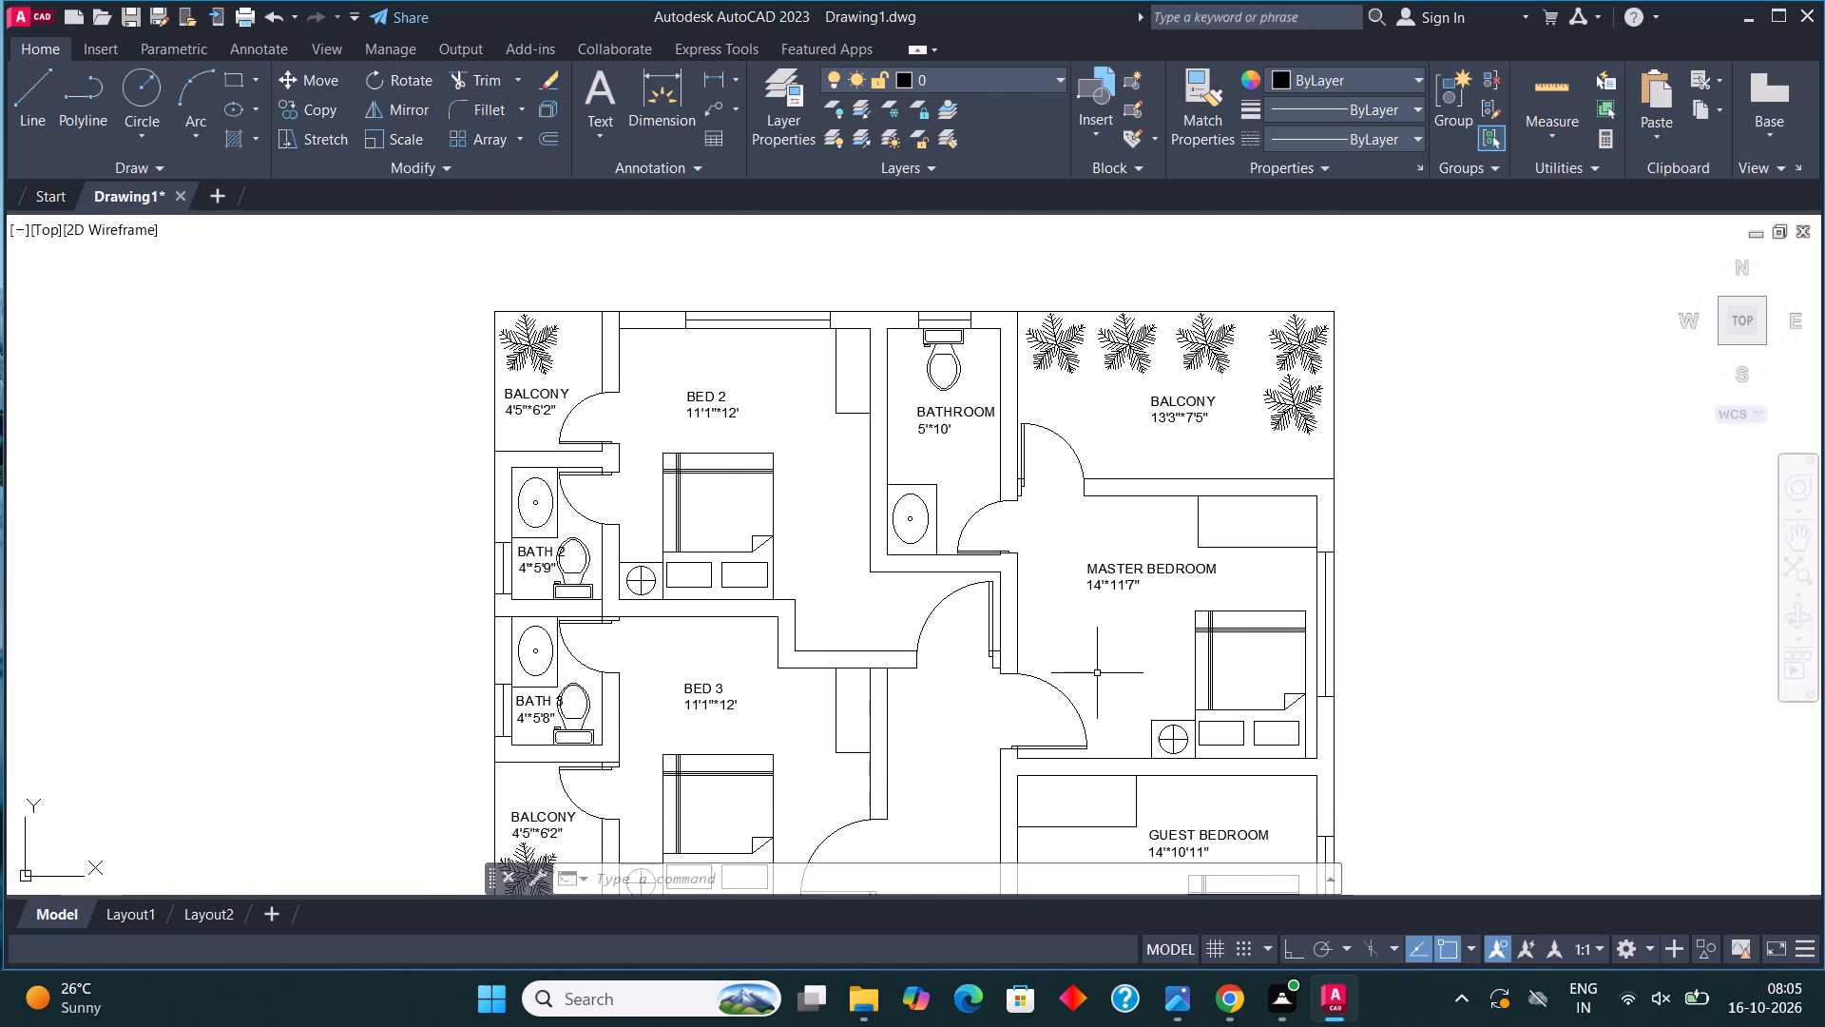
pyautogui.moveTo(649, 399); pyautogui.dragTo(673, 506, button='middle')
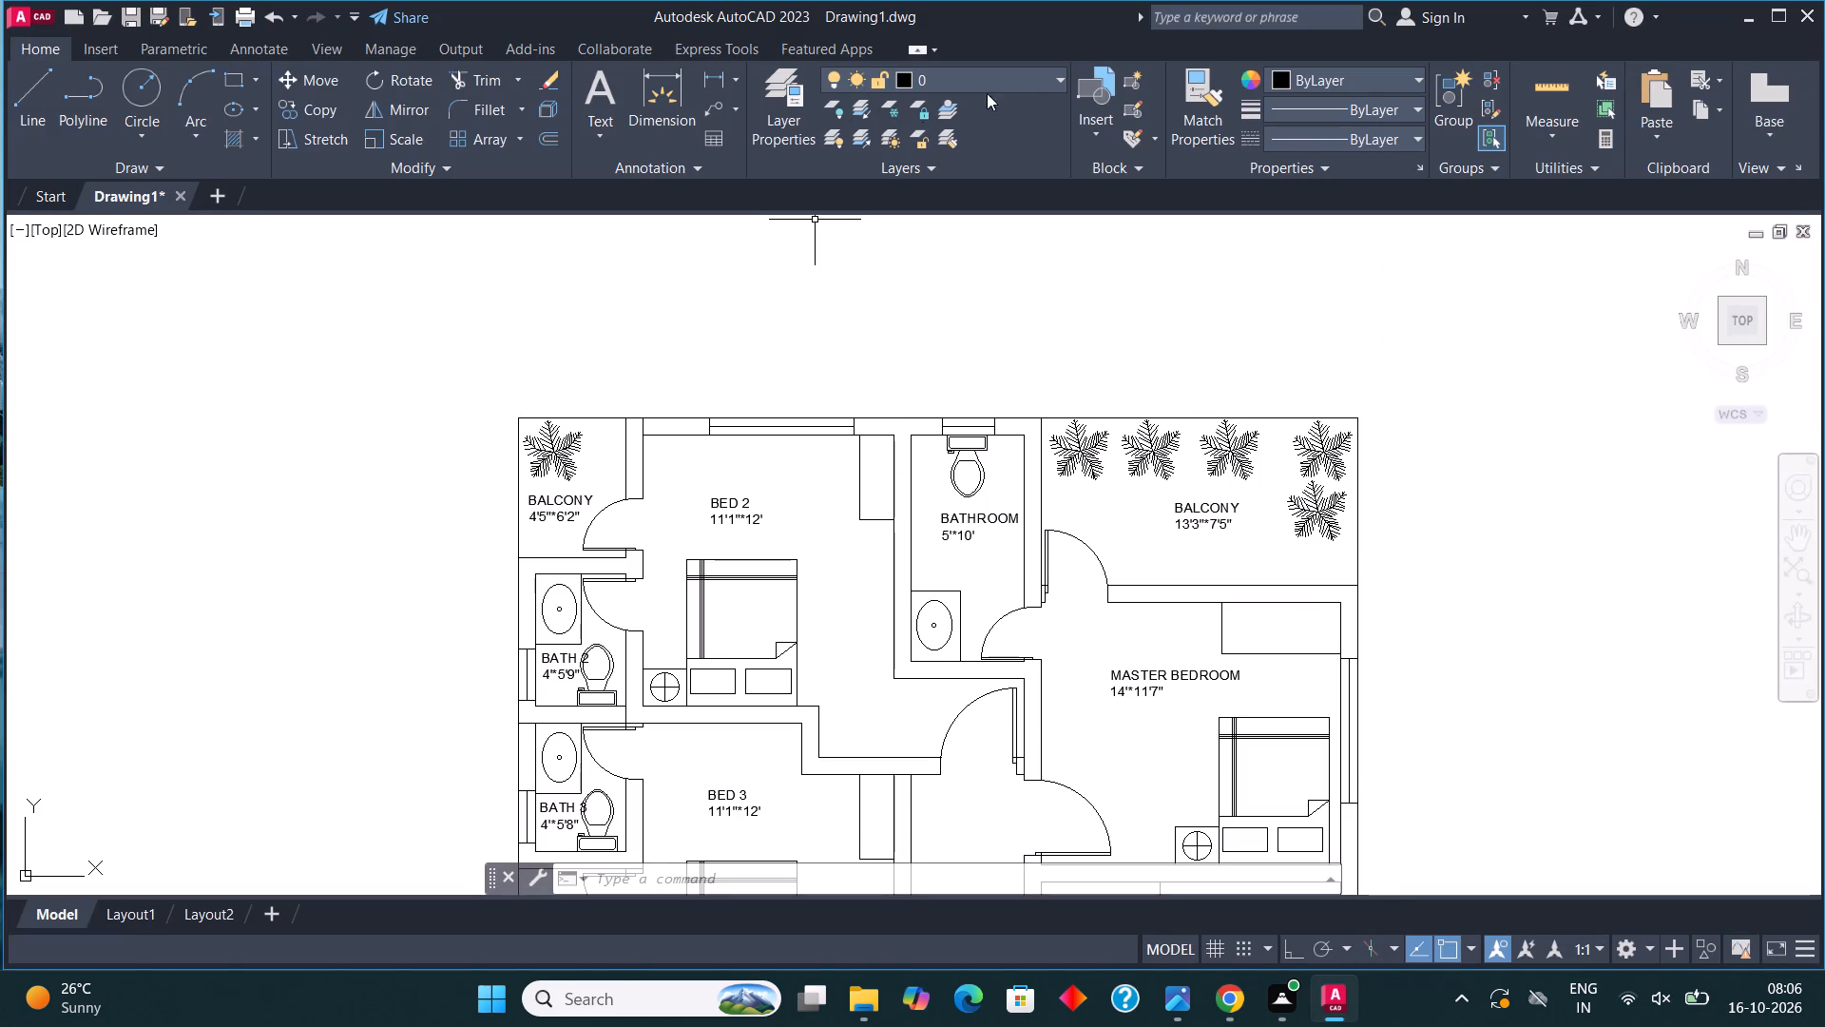
# Create a new layer named WALL with index colour 190.
pyautogui.click(765, 77)
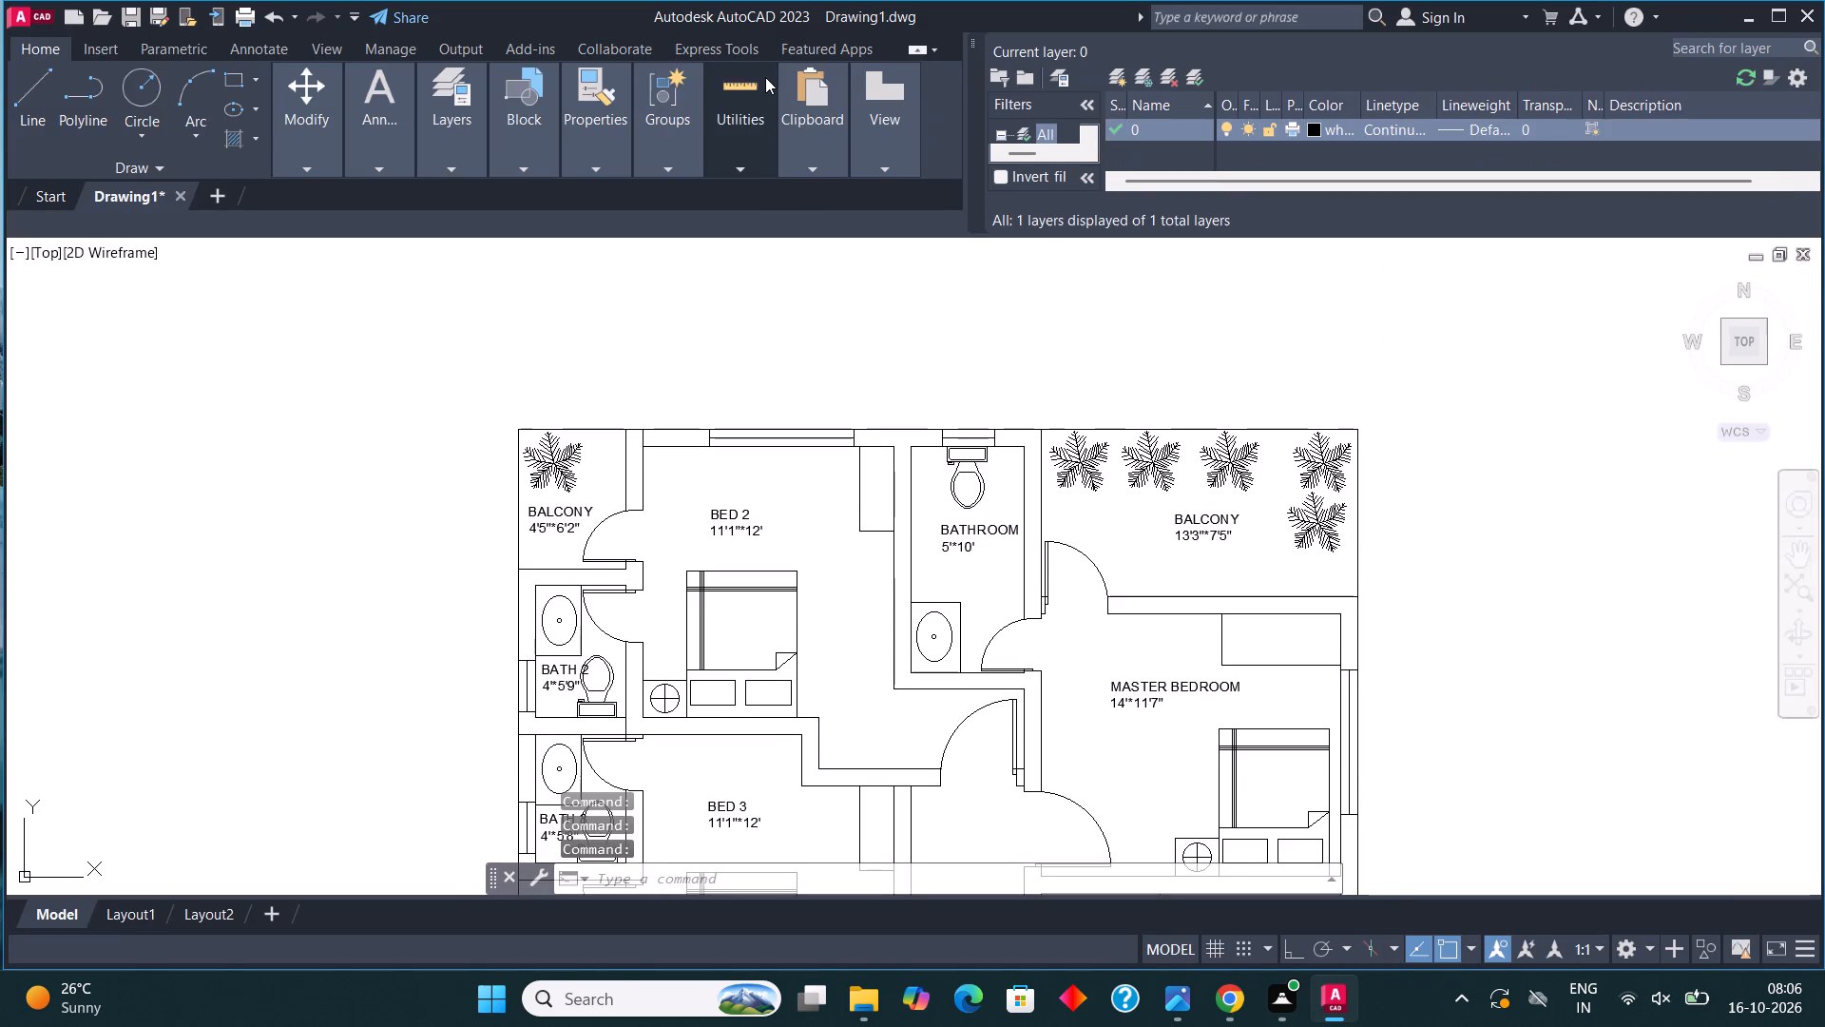
pyautogui.click(1113, 72)
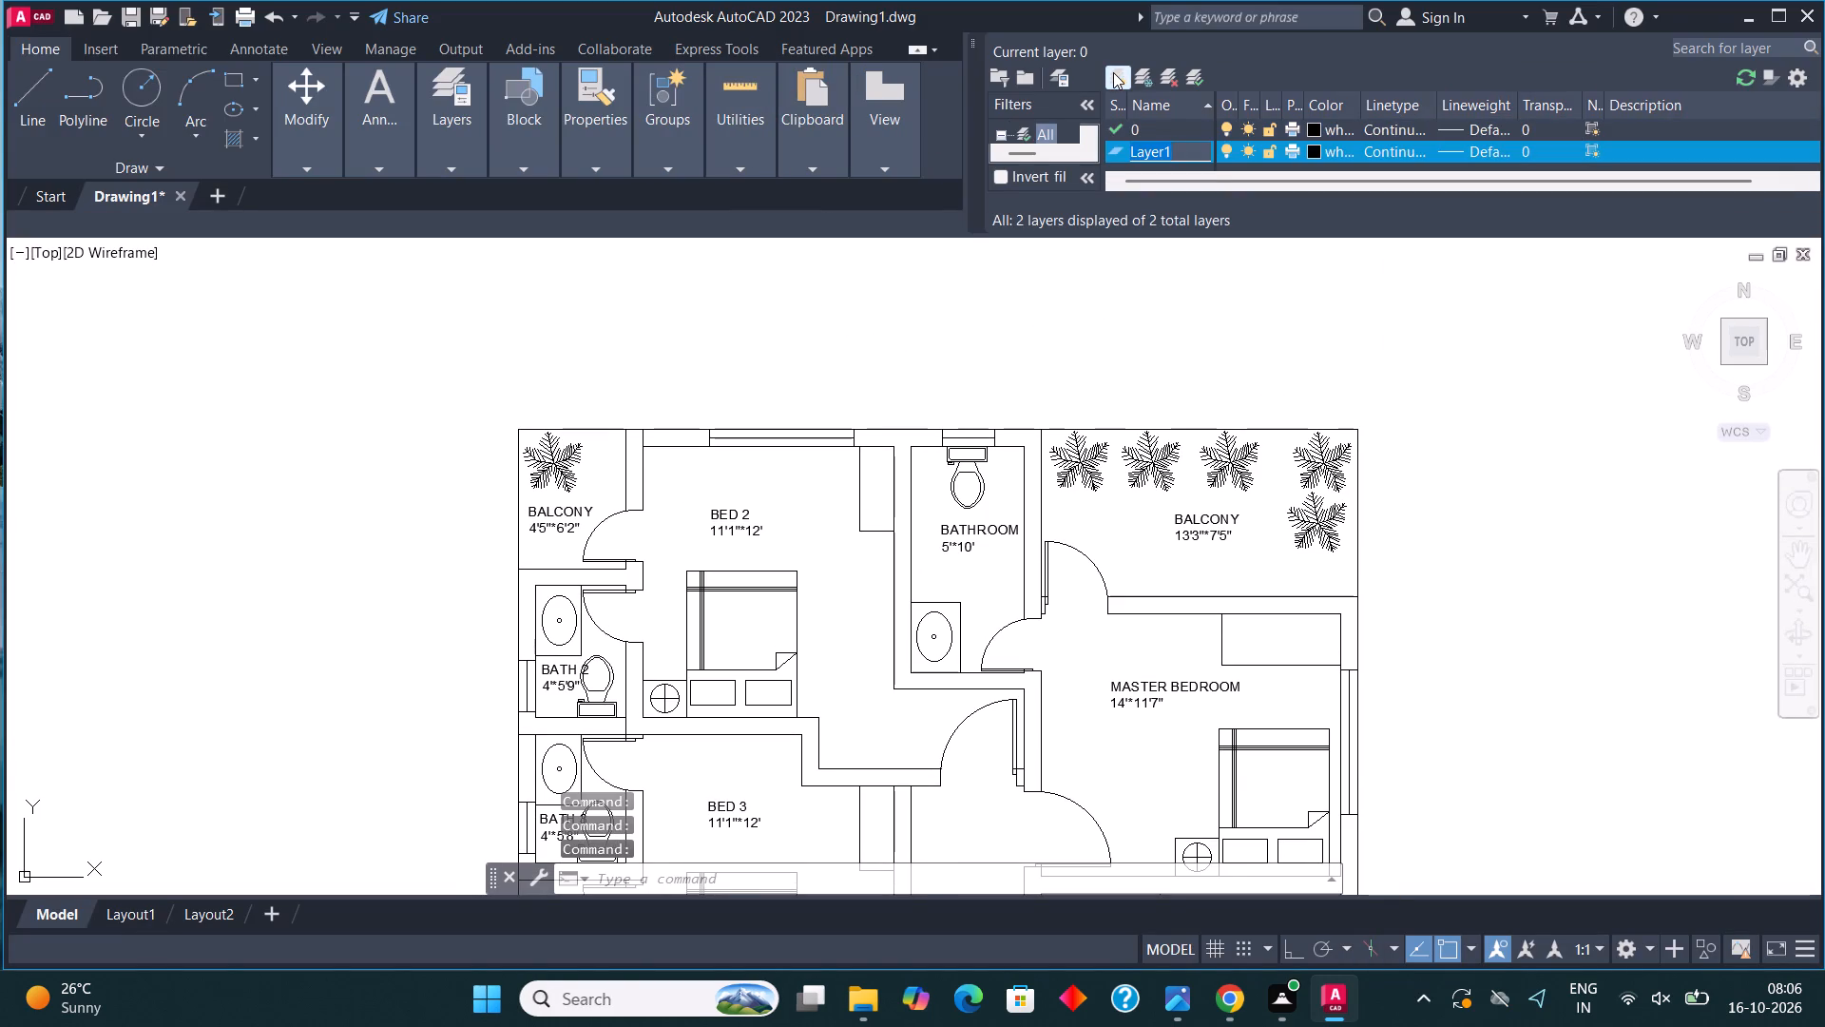
pyautogui.write('WALL')
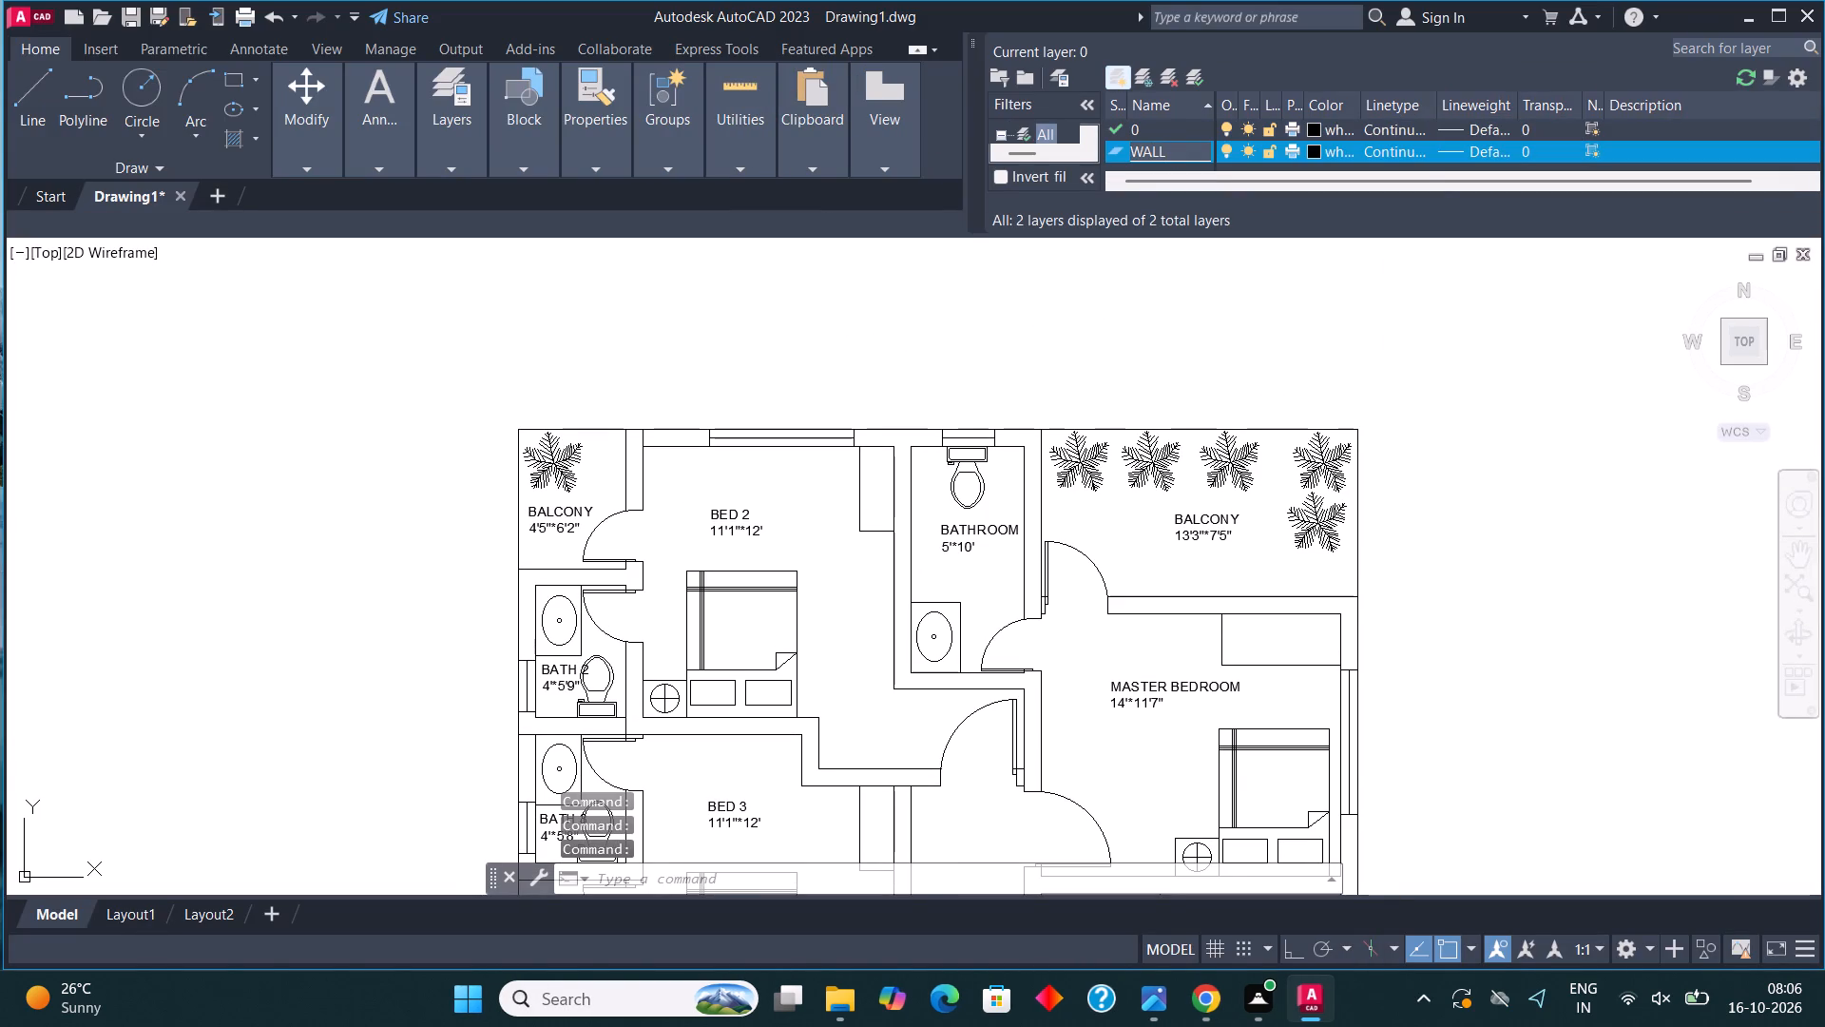
pyautogui.click(1312, 154)
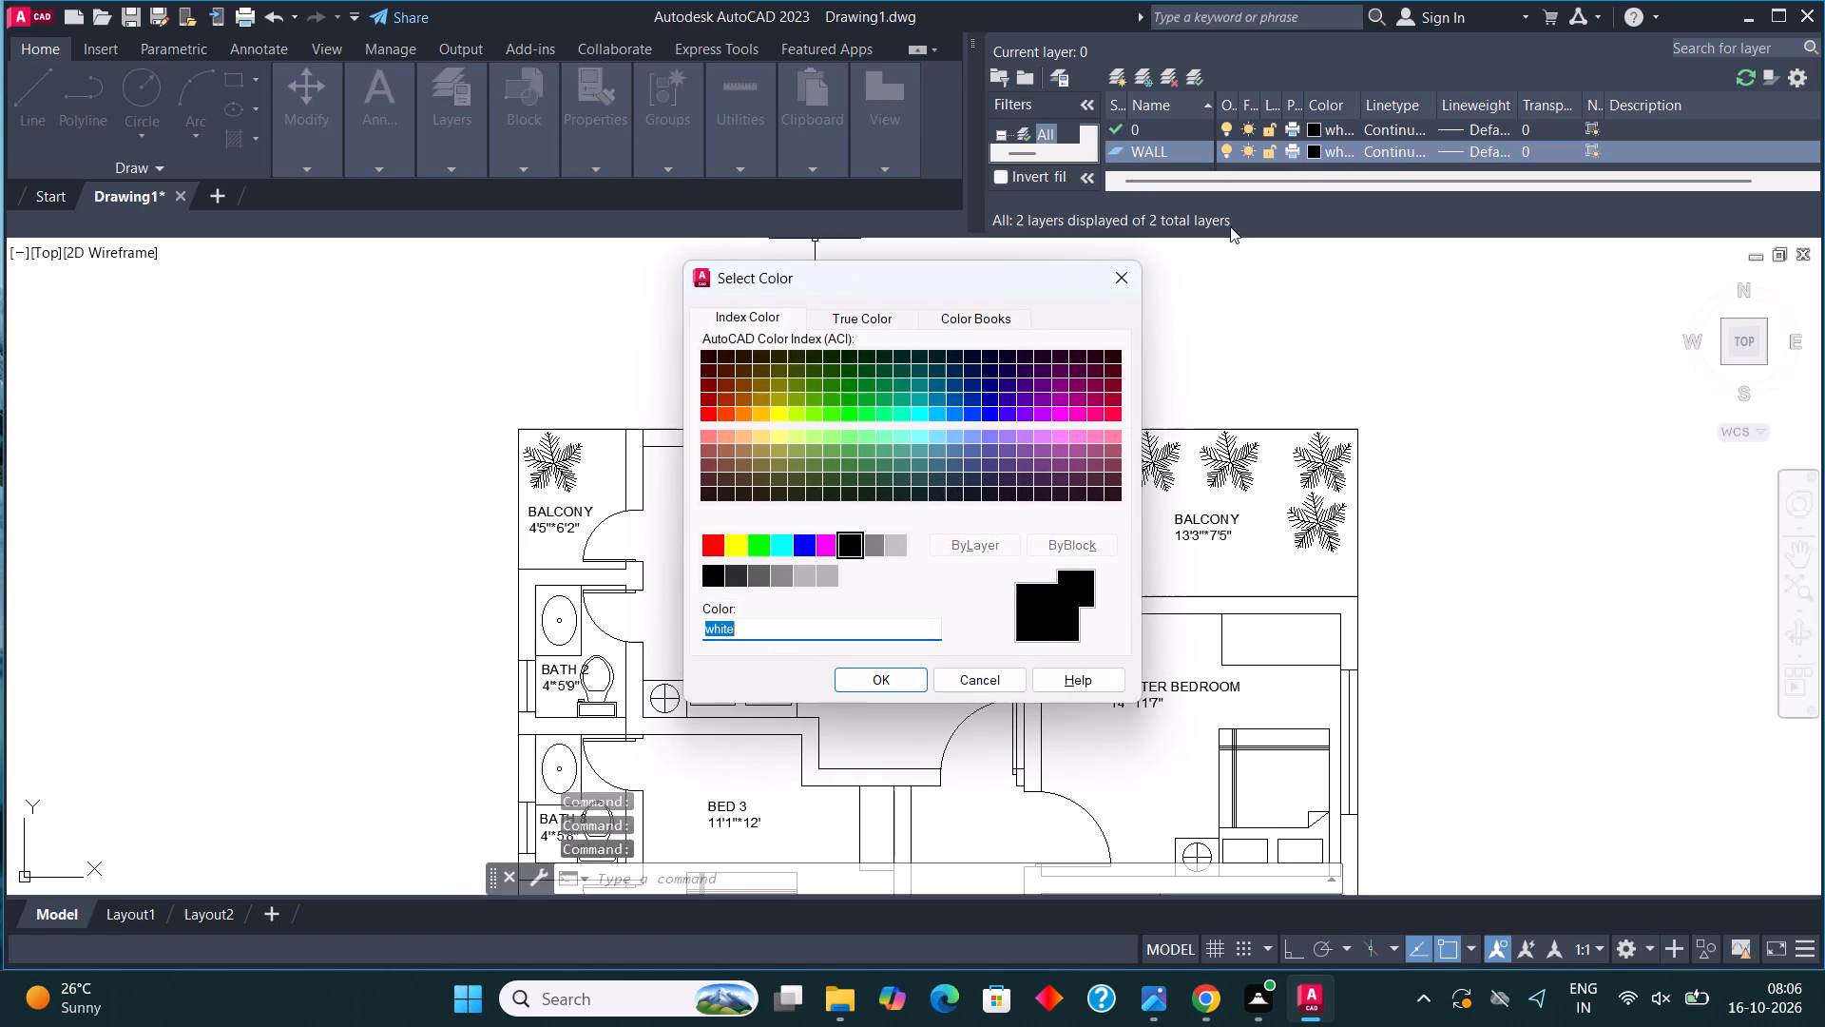
pyautogui.click(1026, 415)
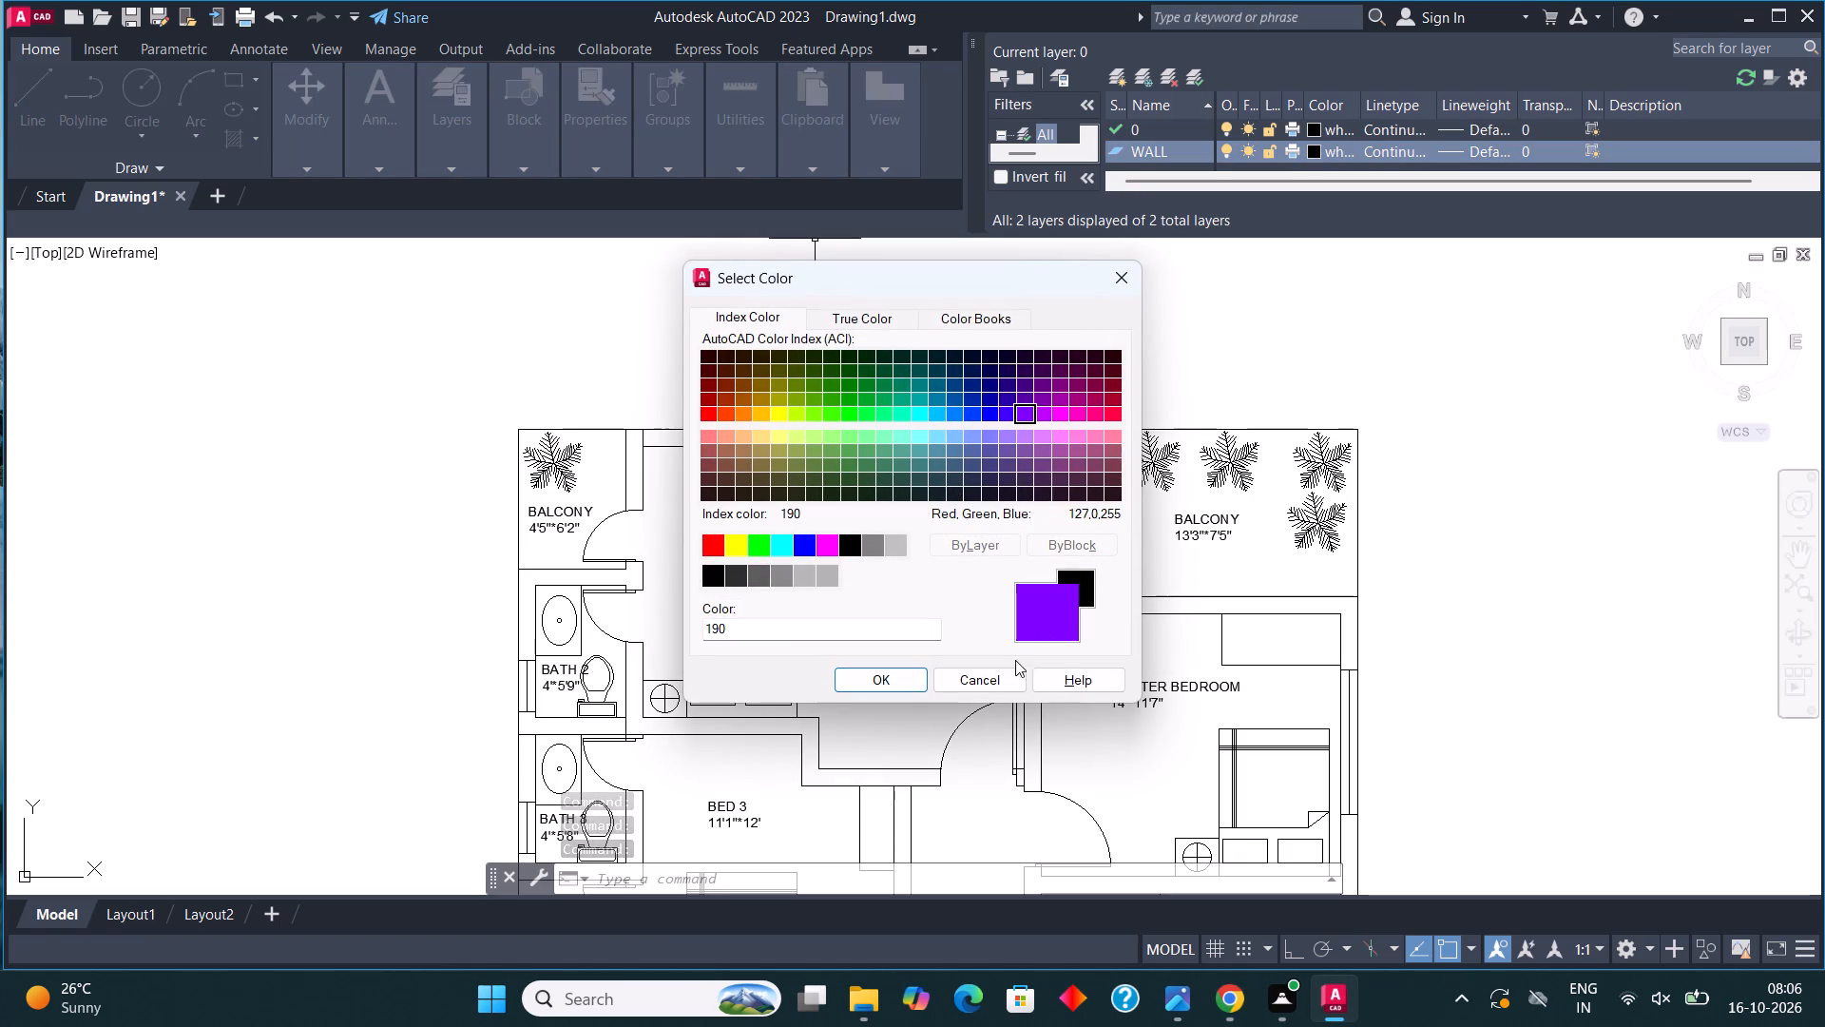
pyautogui.click(893, 680)
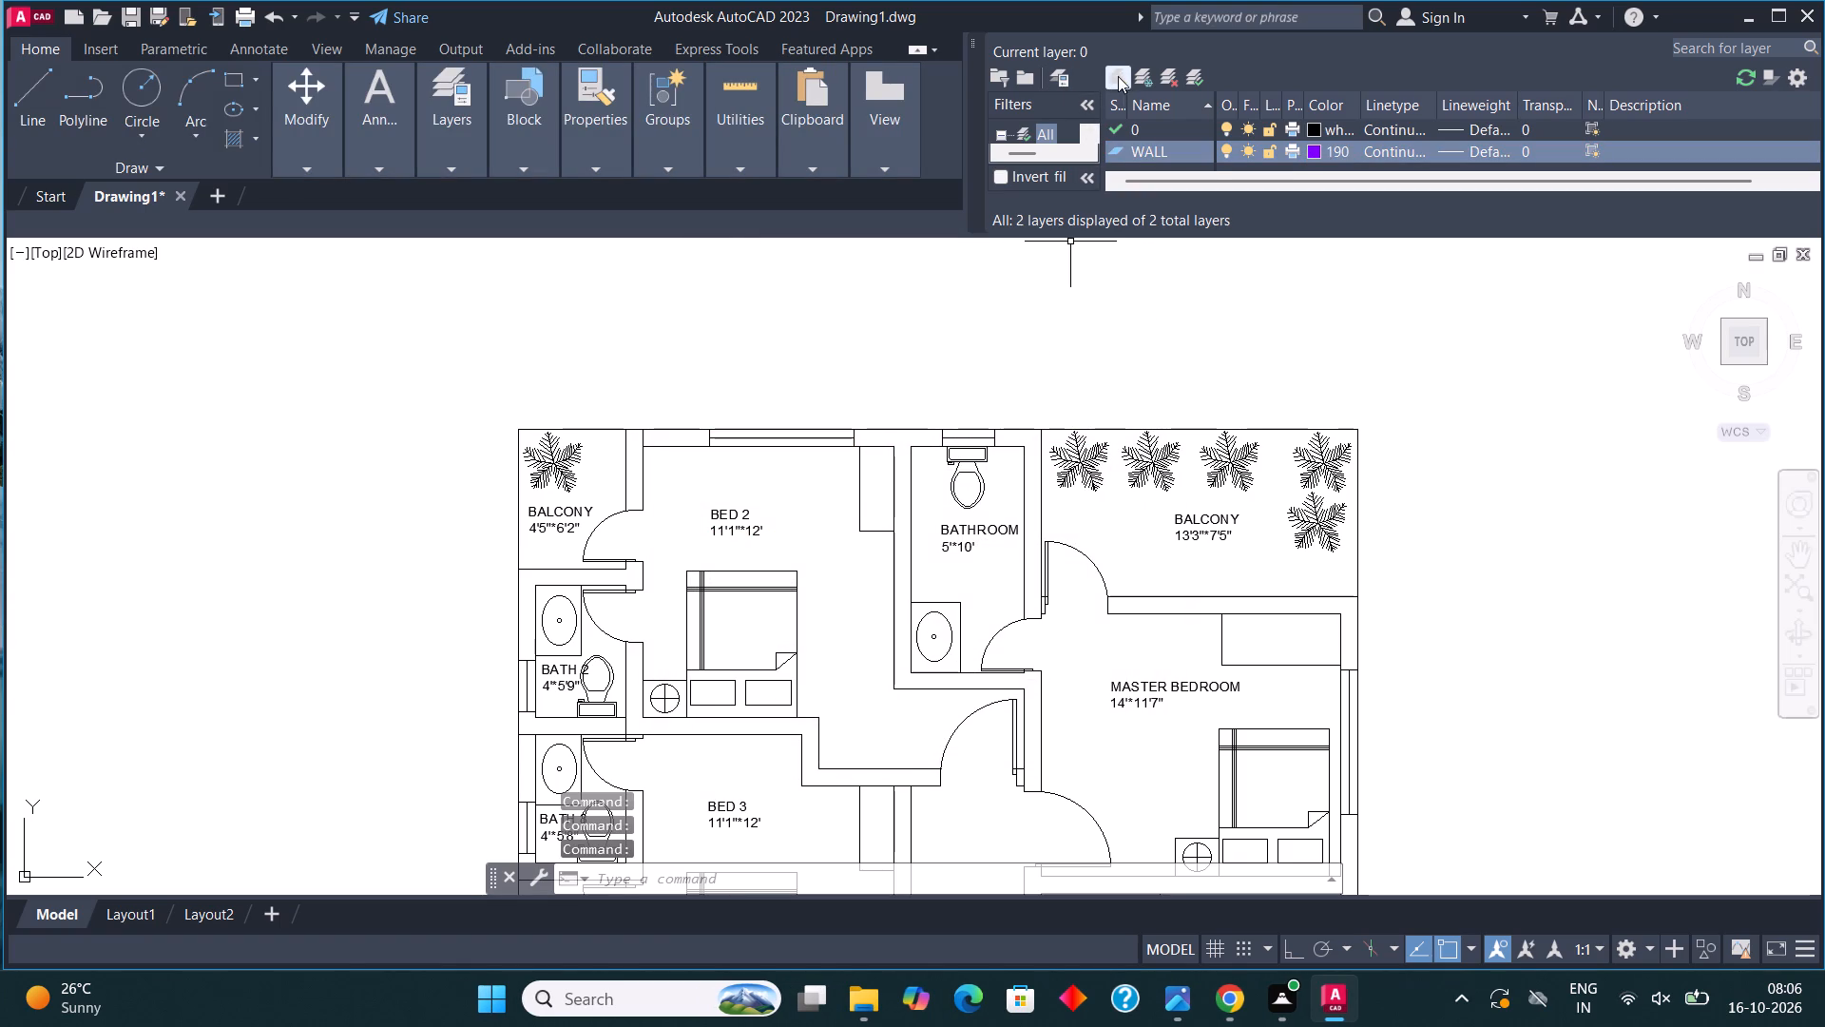
# Create a new layer named WIND with index colour 10.
pyautogui.click(1116, 74)
pyautogui.write('WIND')
pyautogui.click(1316, 145)
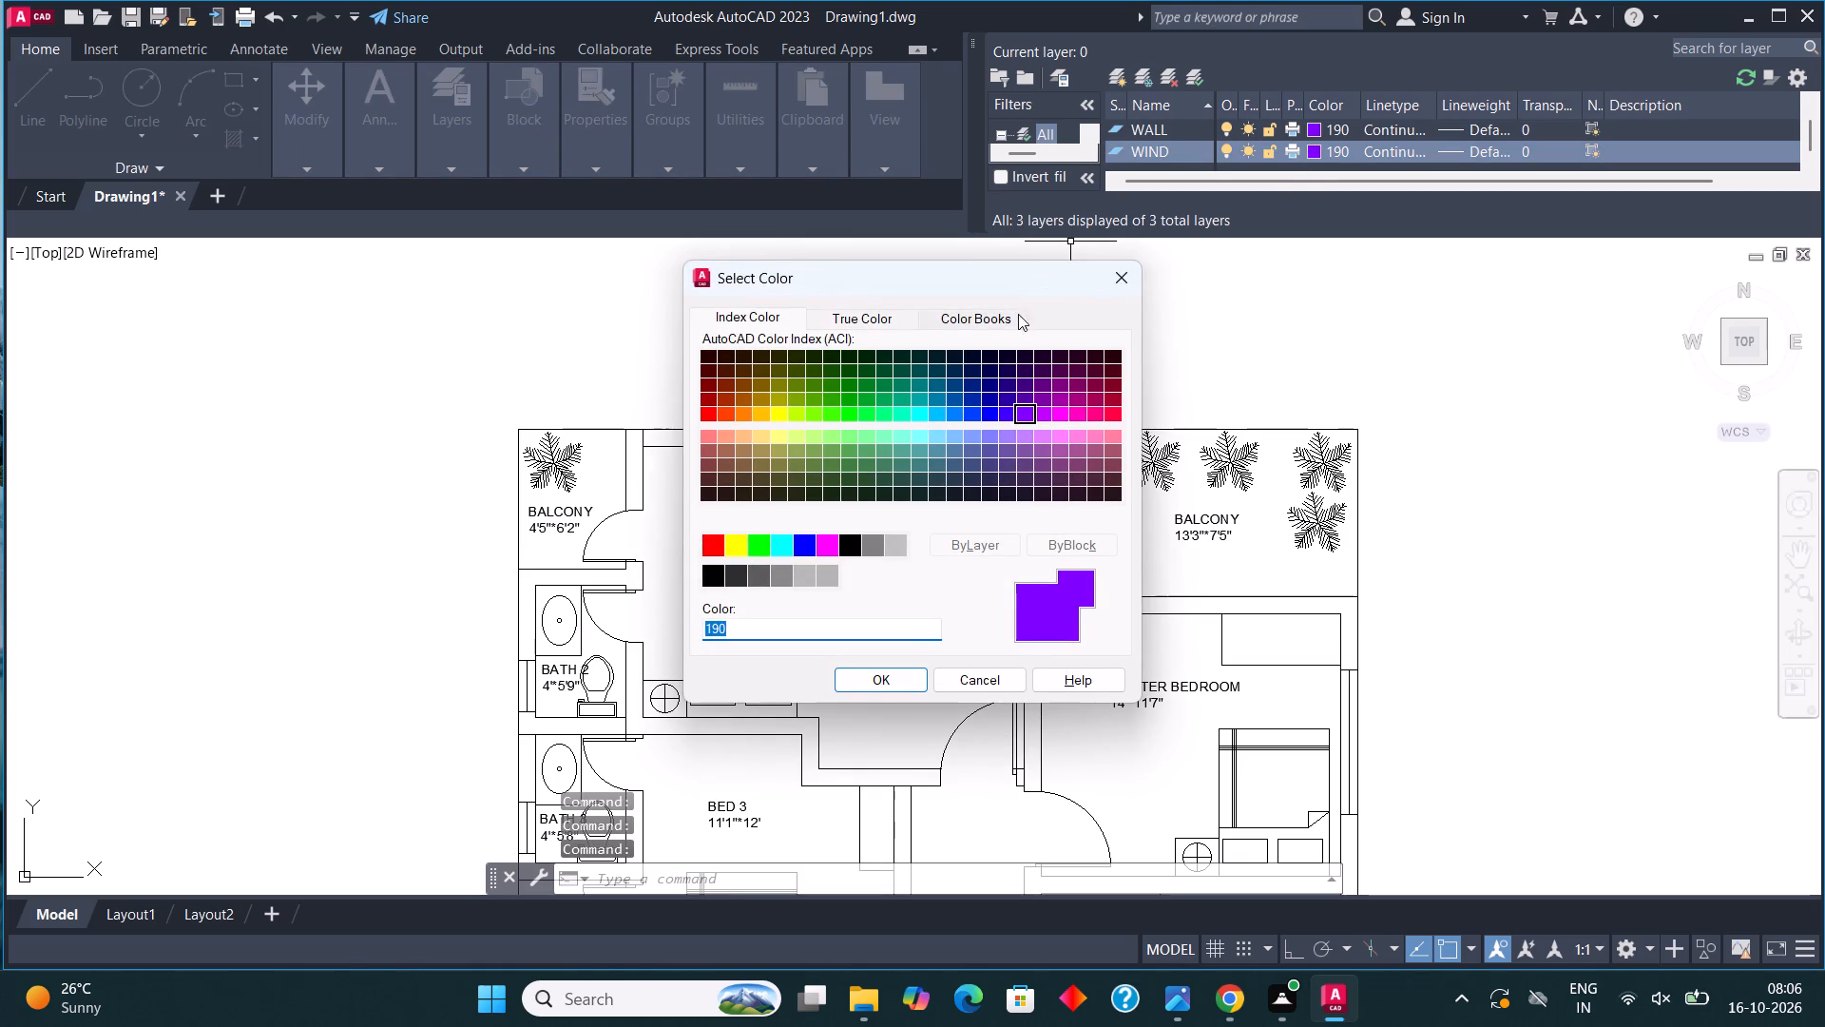
pyautogui.click(702, 419)
pyautogui.click(849, 677)
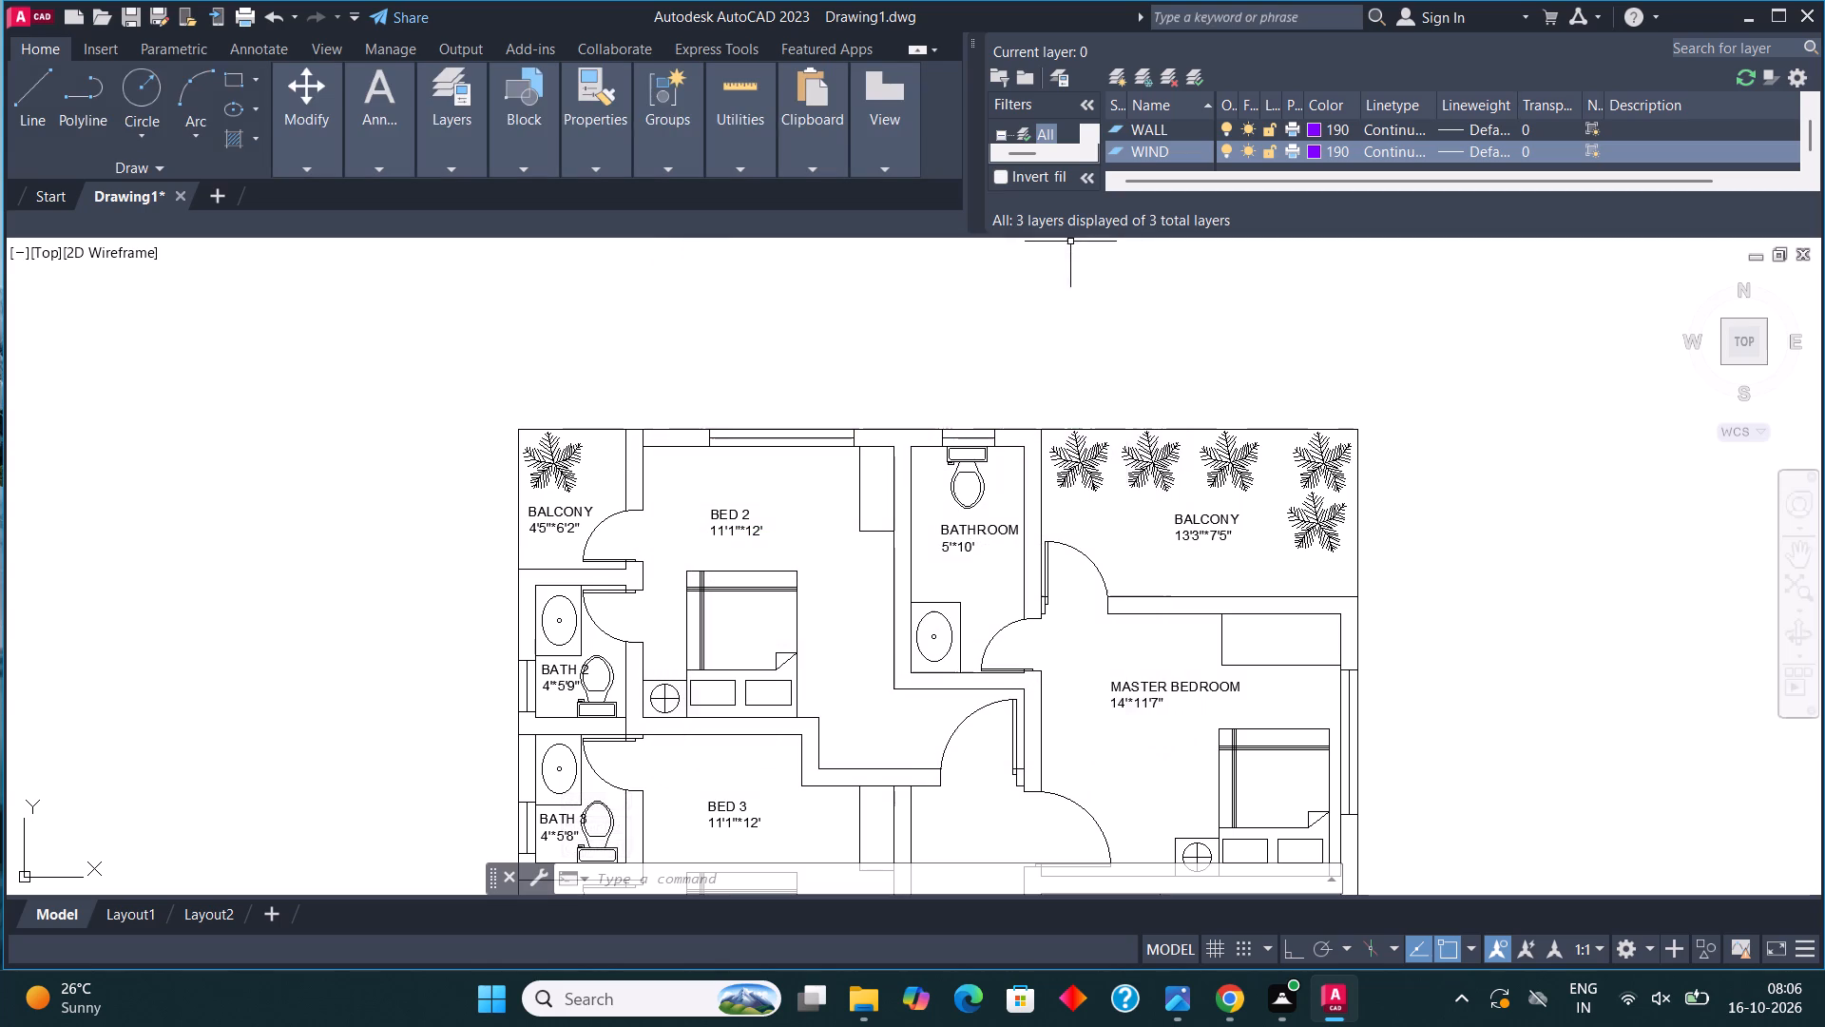
# Create a new layer named FUR with index colour 162.
pyautogui.click(1122, 76)
pyautogui.write('FO')
pyautogui.press('BackSpace')
pyautogui.write('UR')
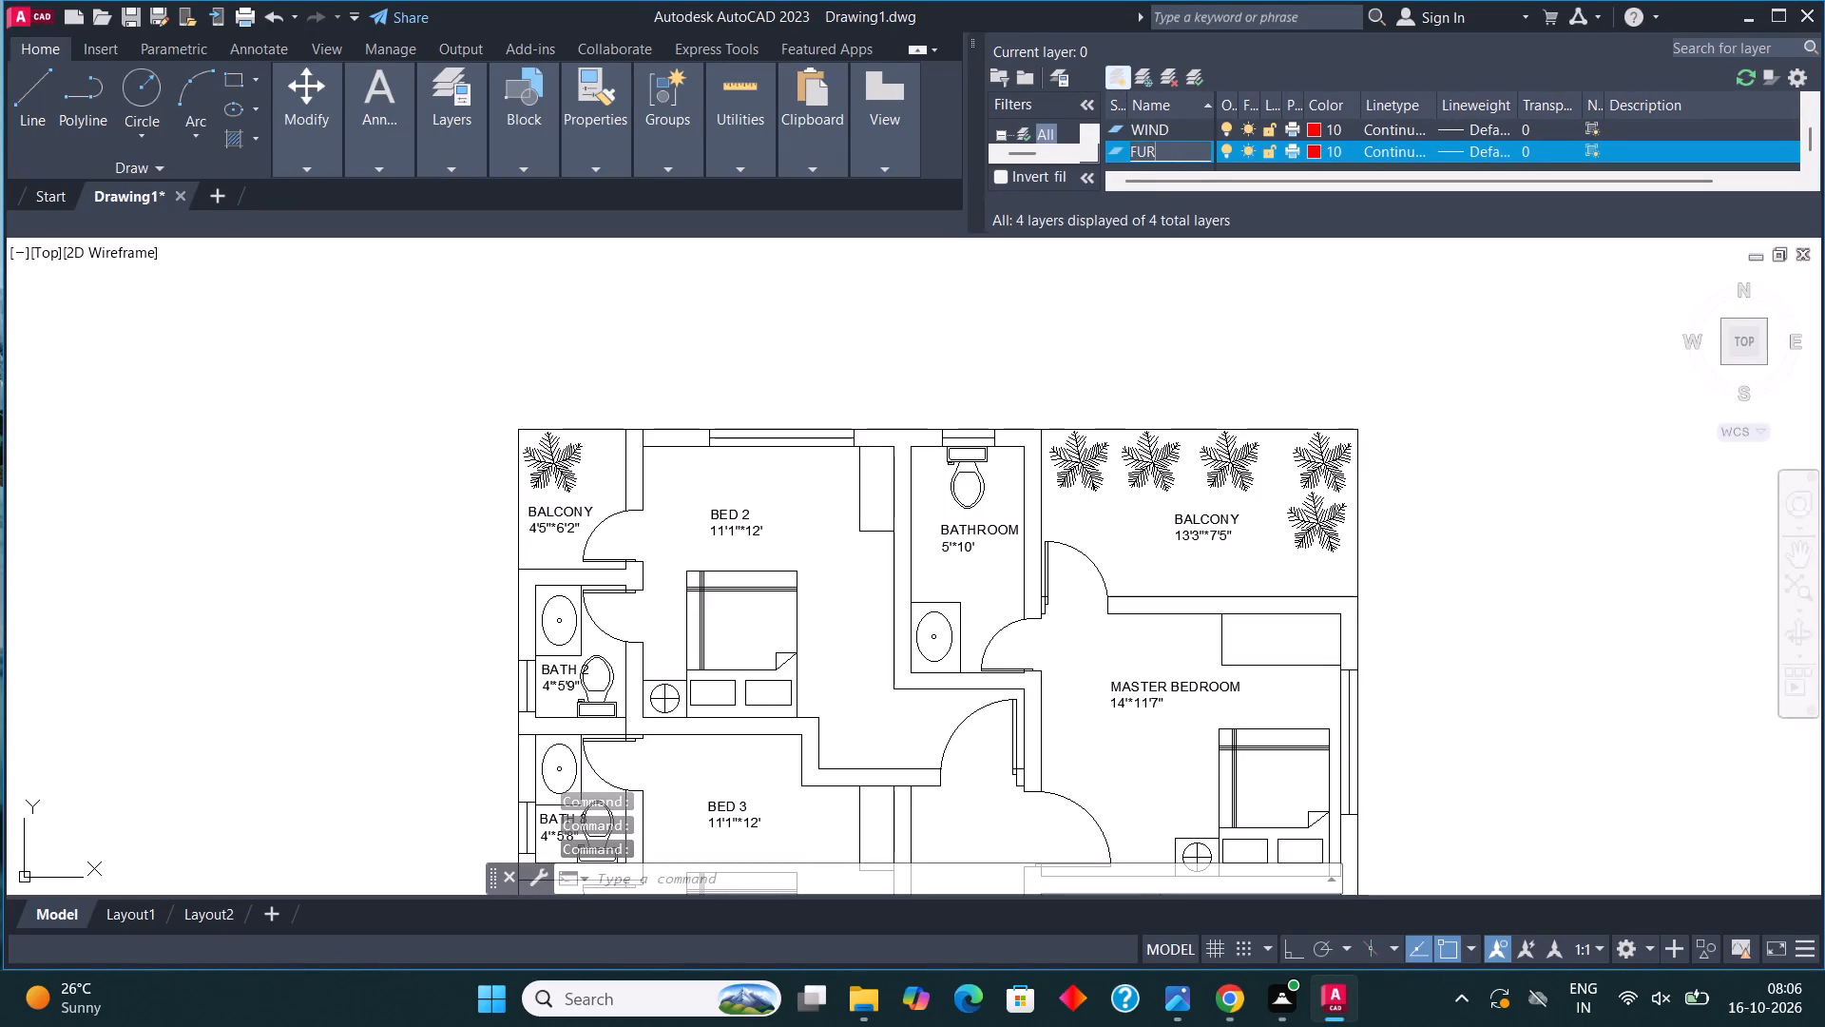
pyautogui.click(1309, 150)
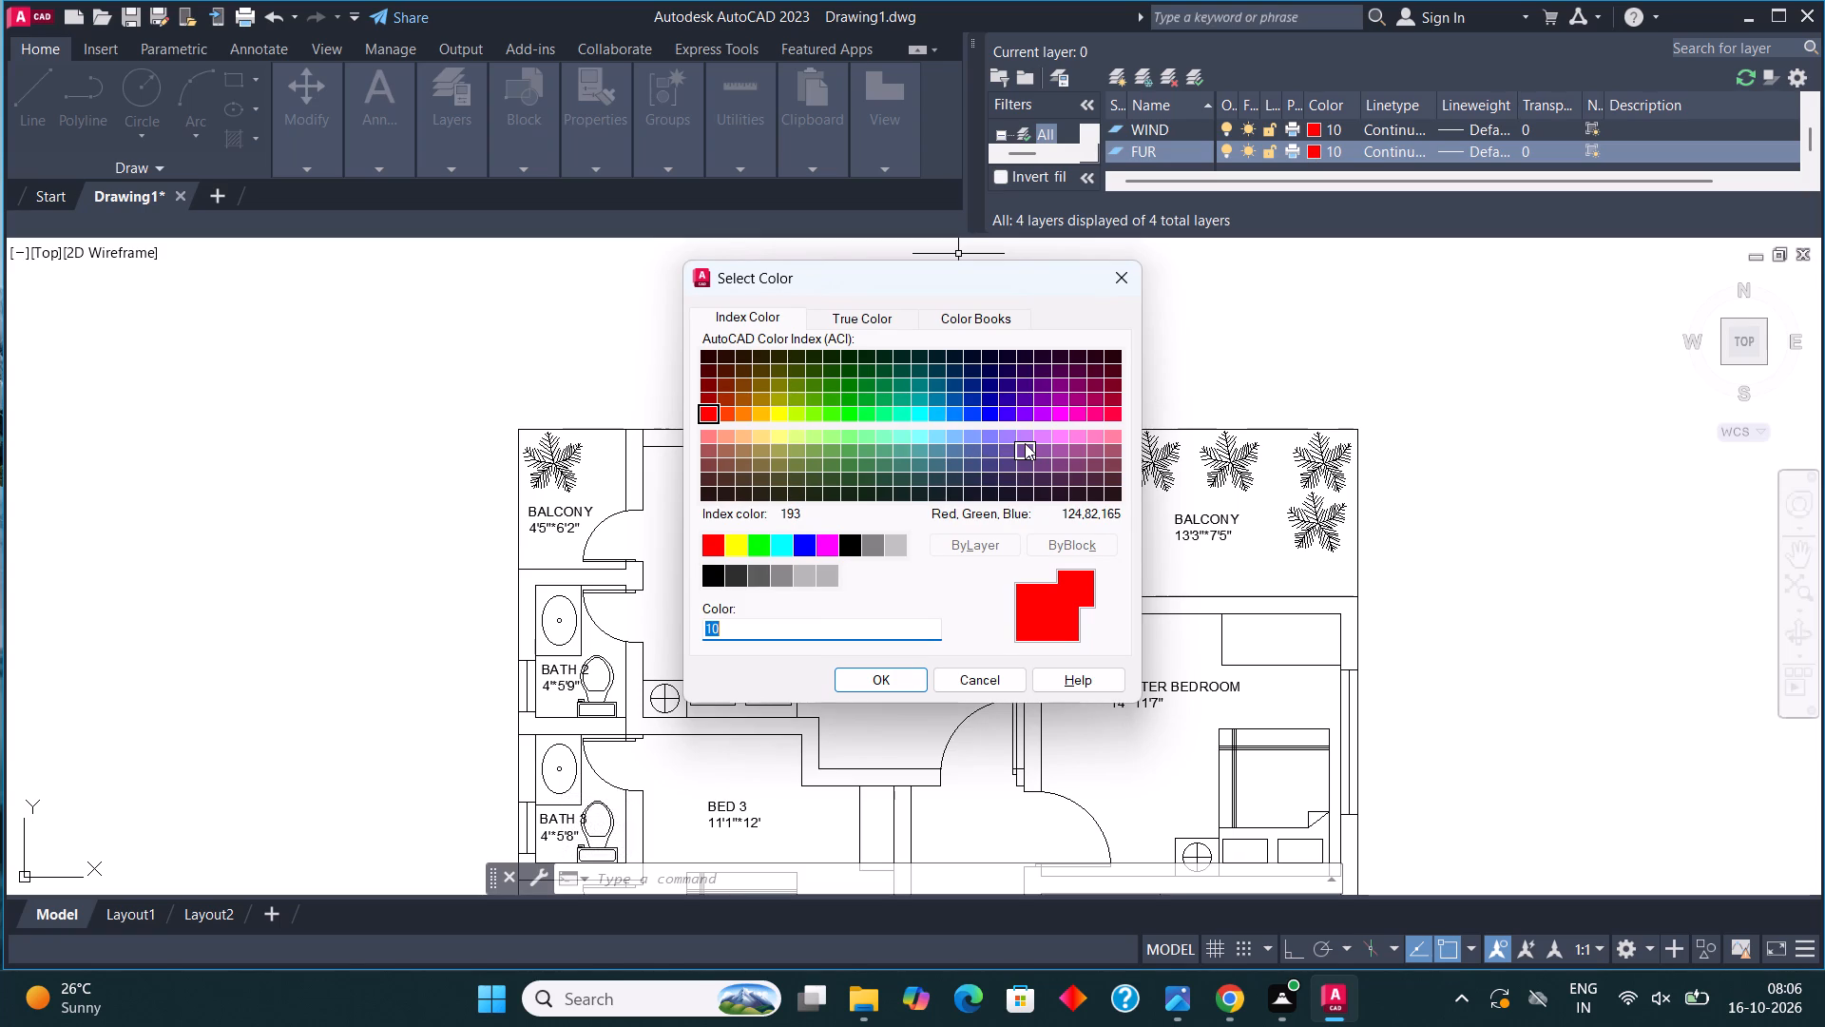
pyautogui.click(978, 400)
pyautogui.click(860, 685)
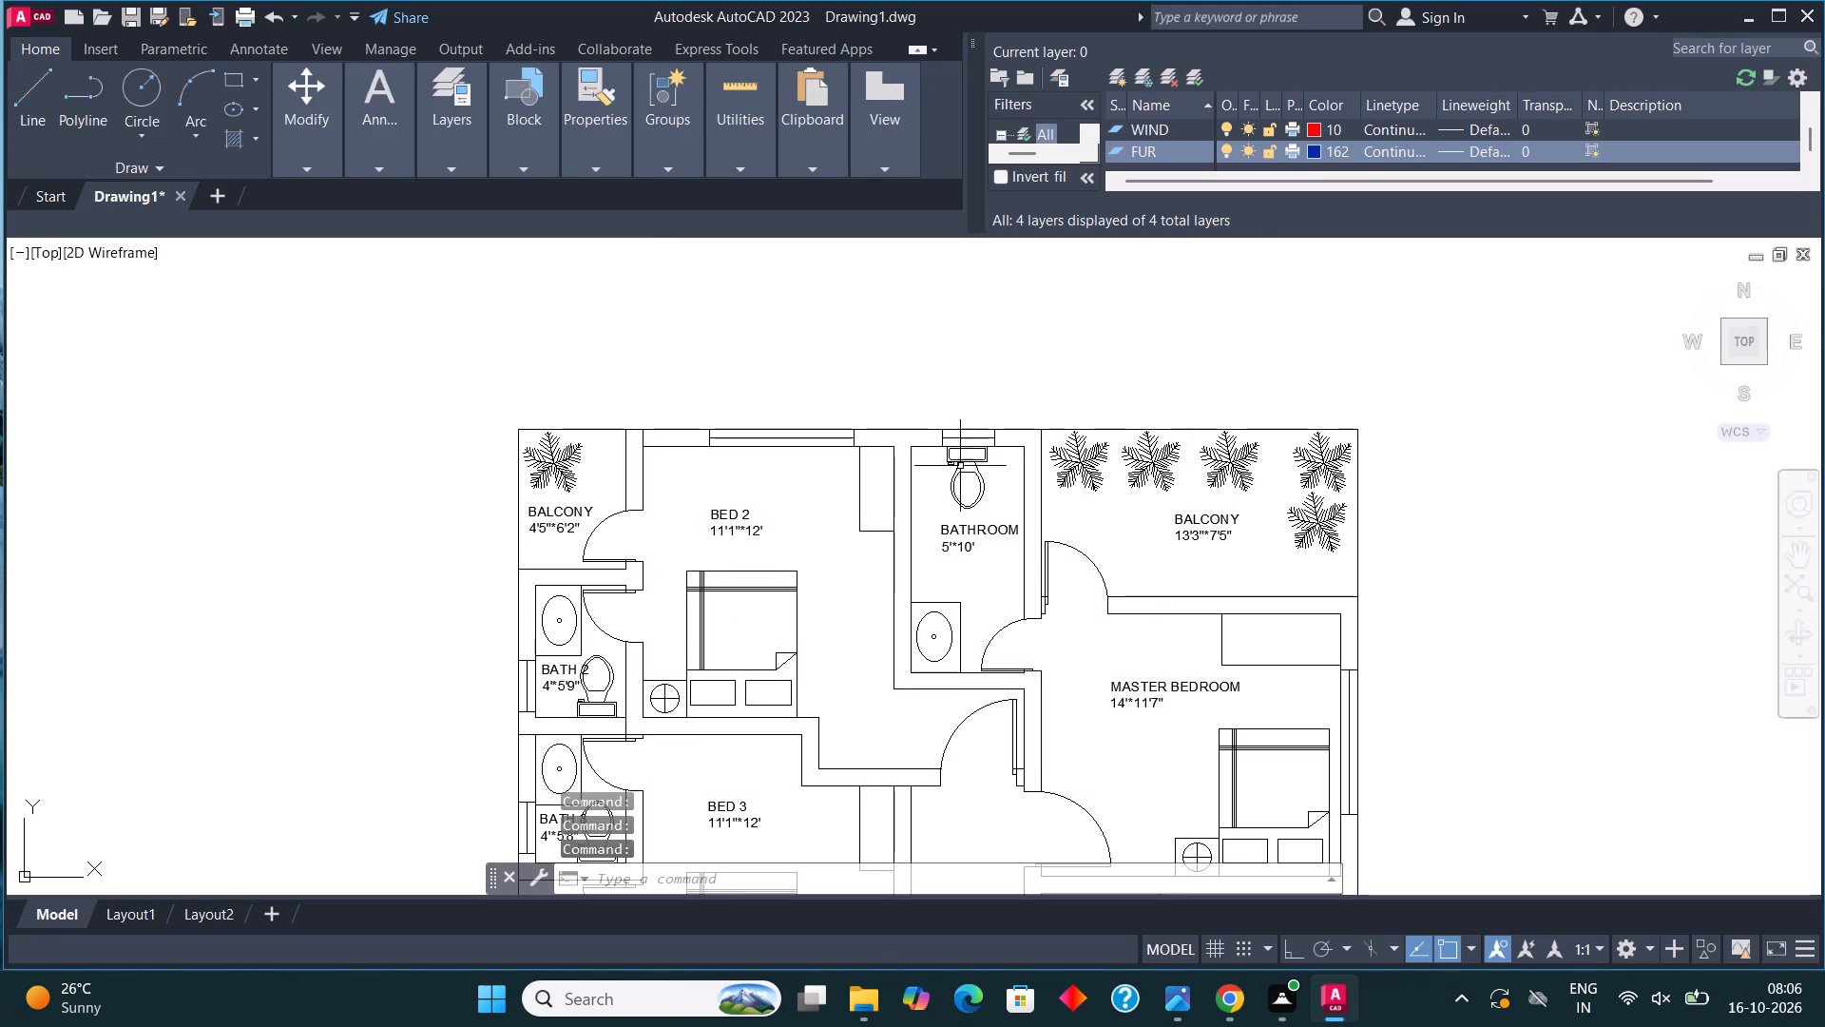
# Create a new layer named TEXT with index colour 135.
pyautogui.click(1103, 68)
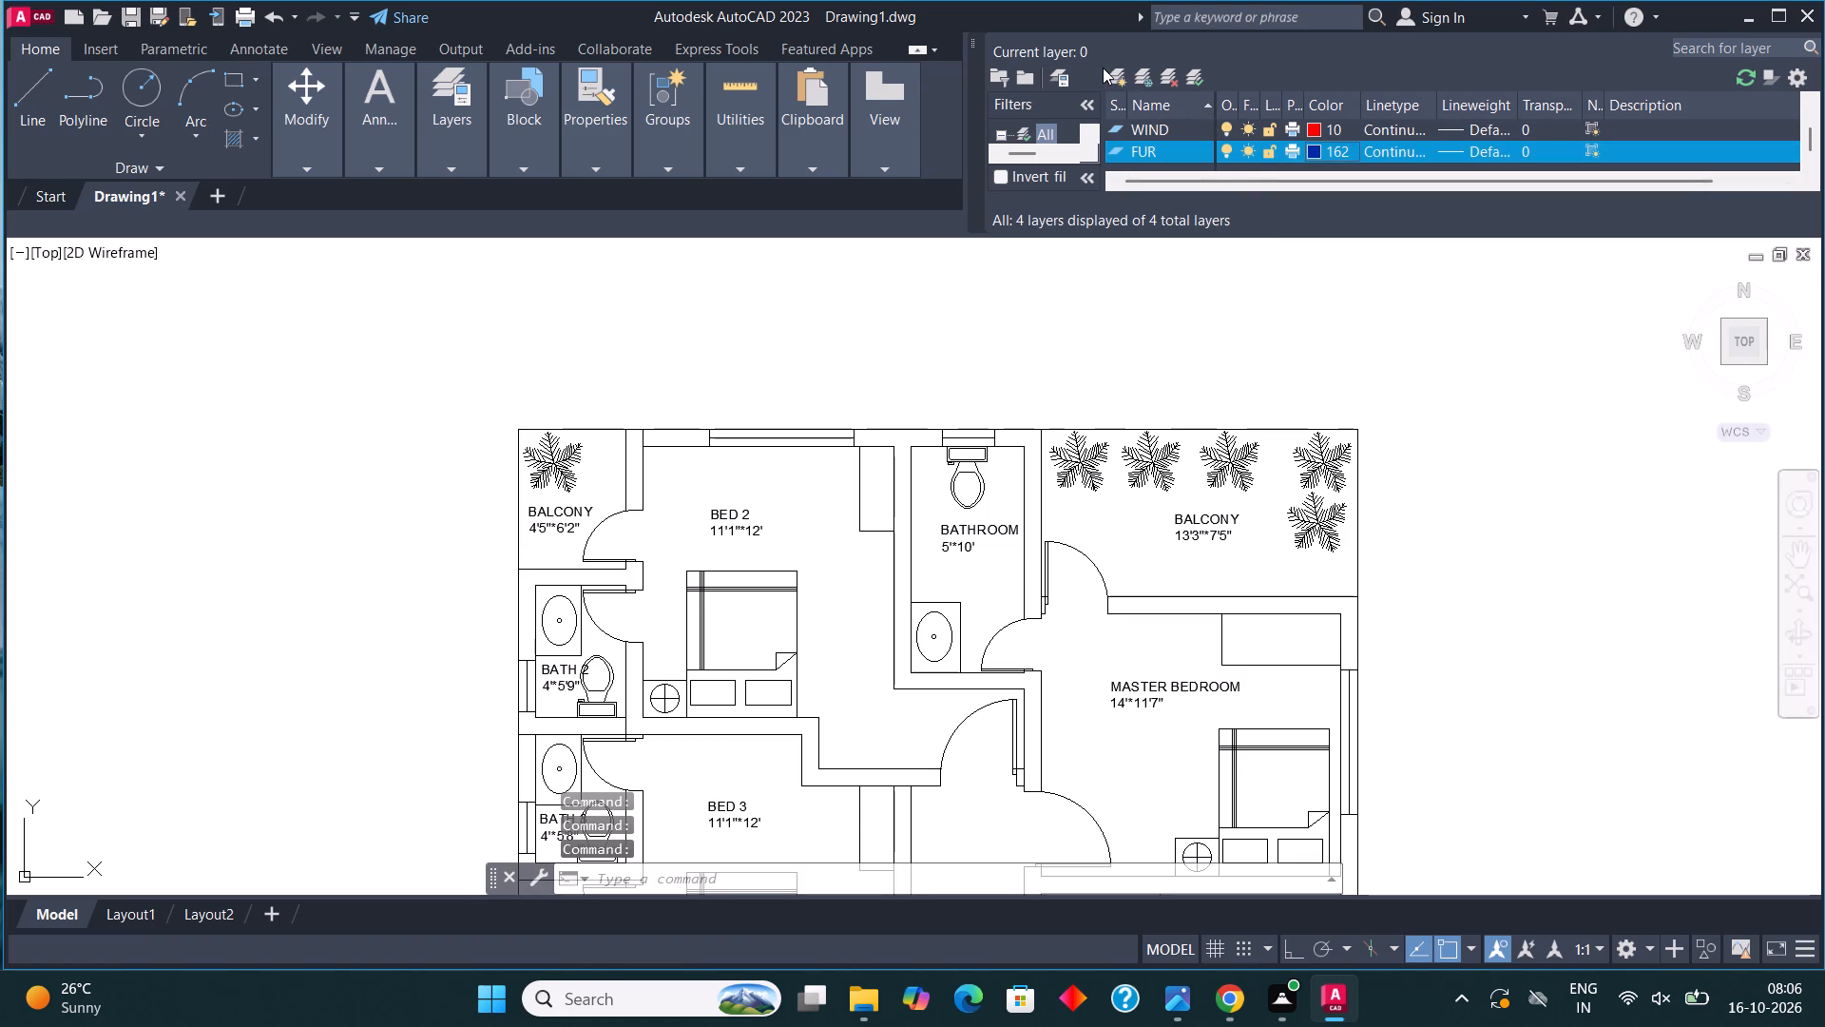
pyautogui.write('TEXT')
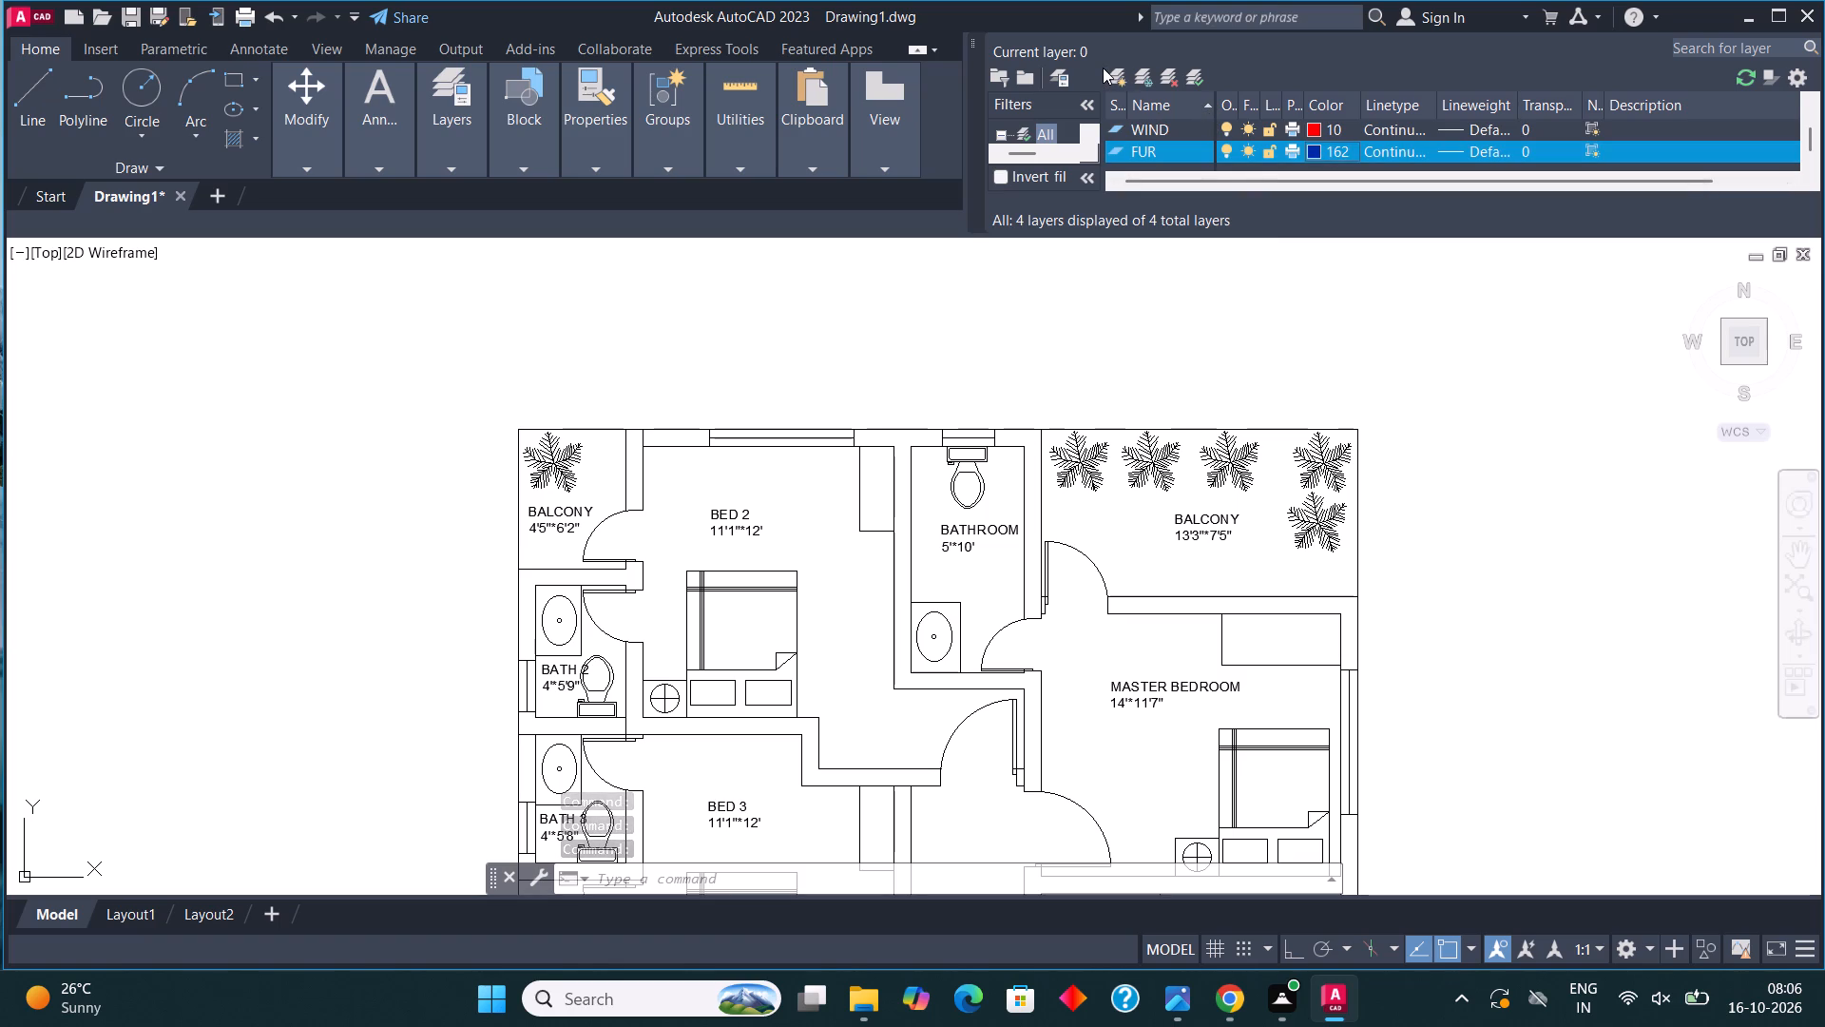
pyautogui.click(1121, 75)
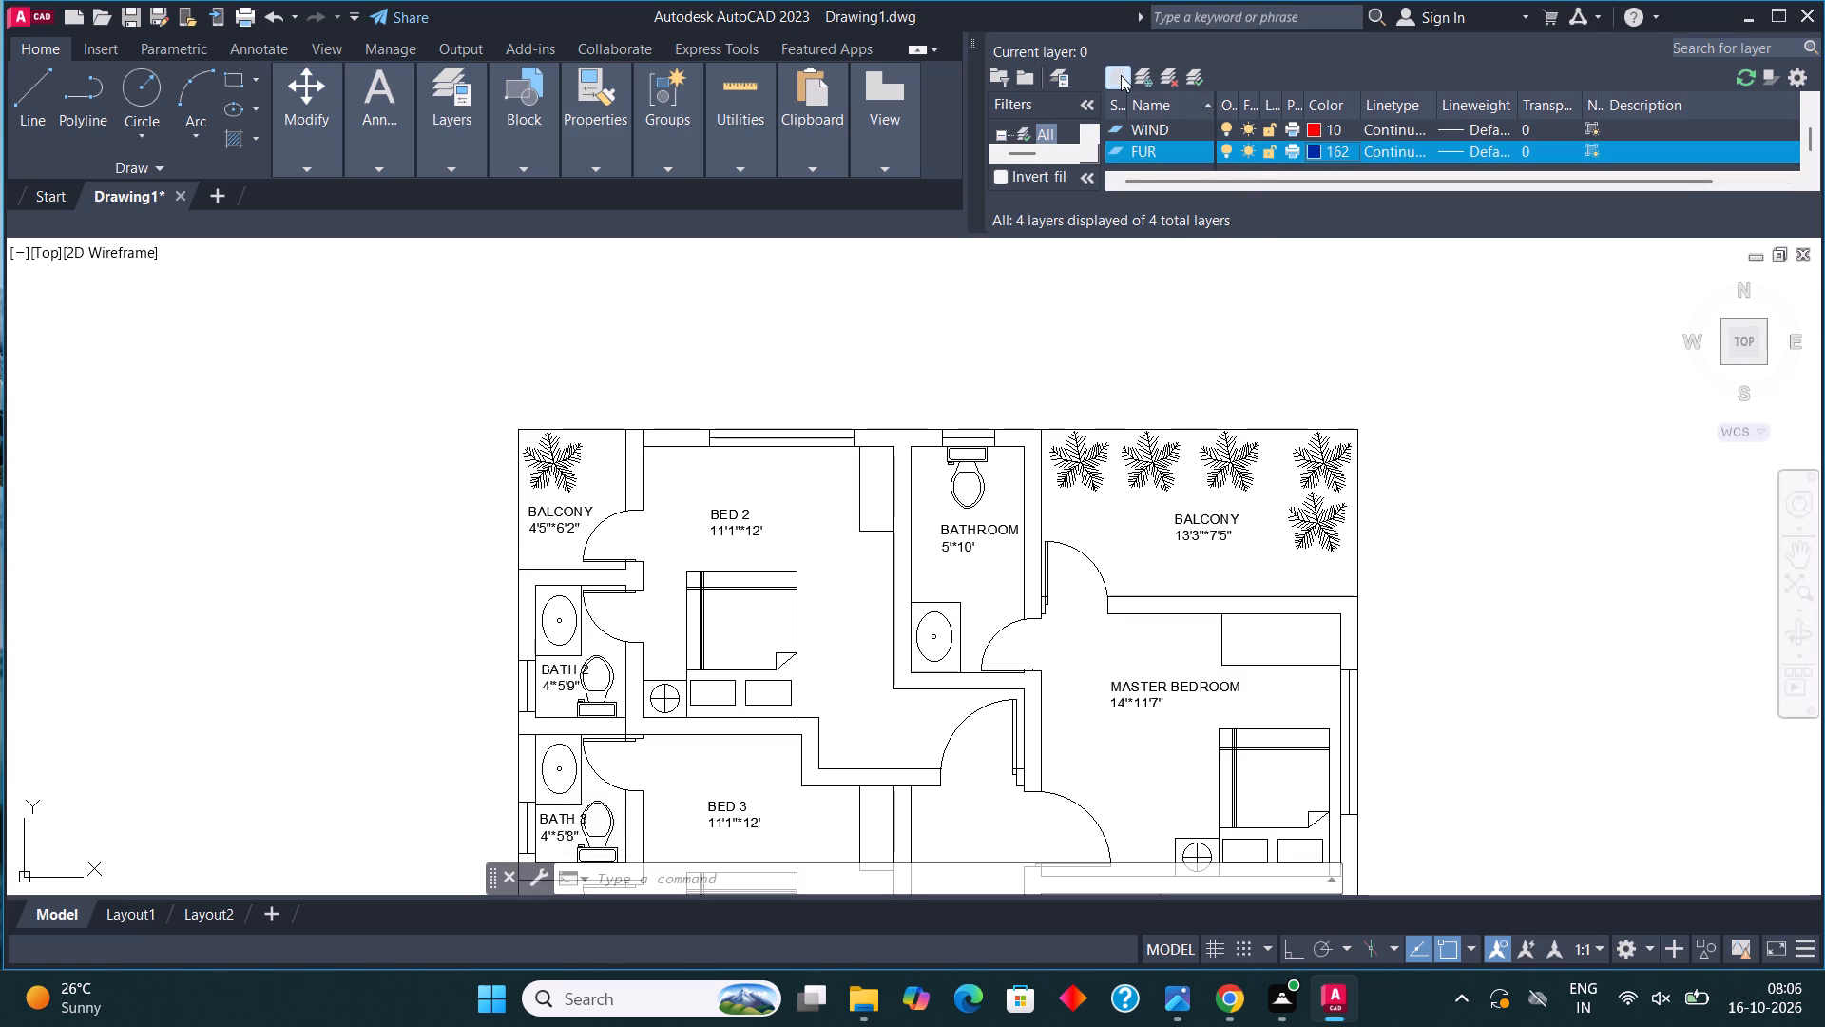
pyautogui.write('TEXT')
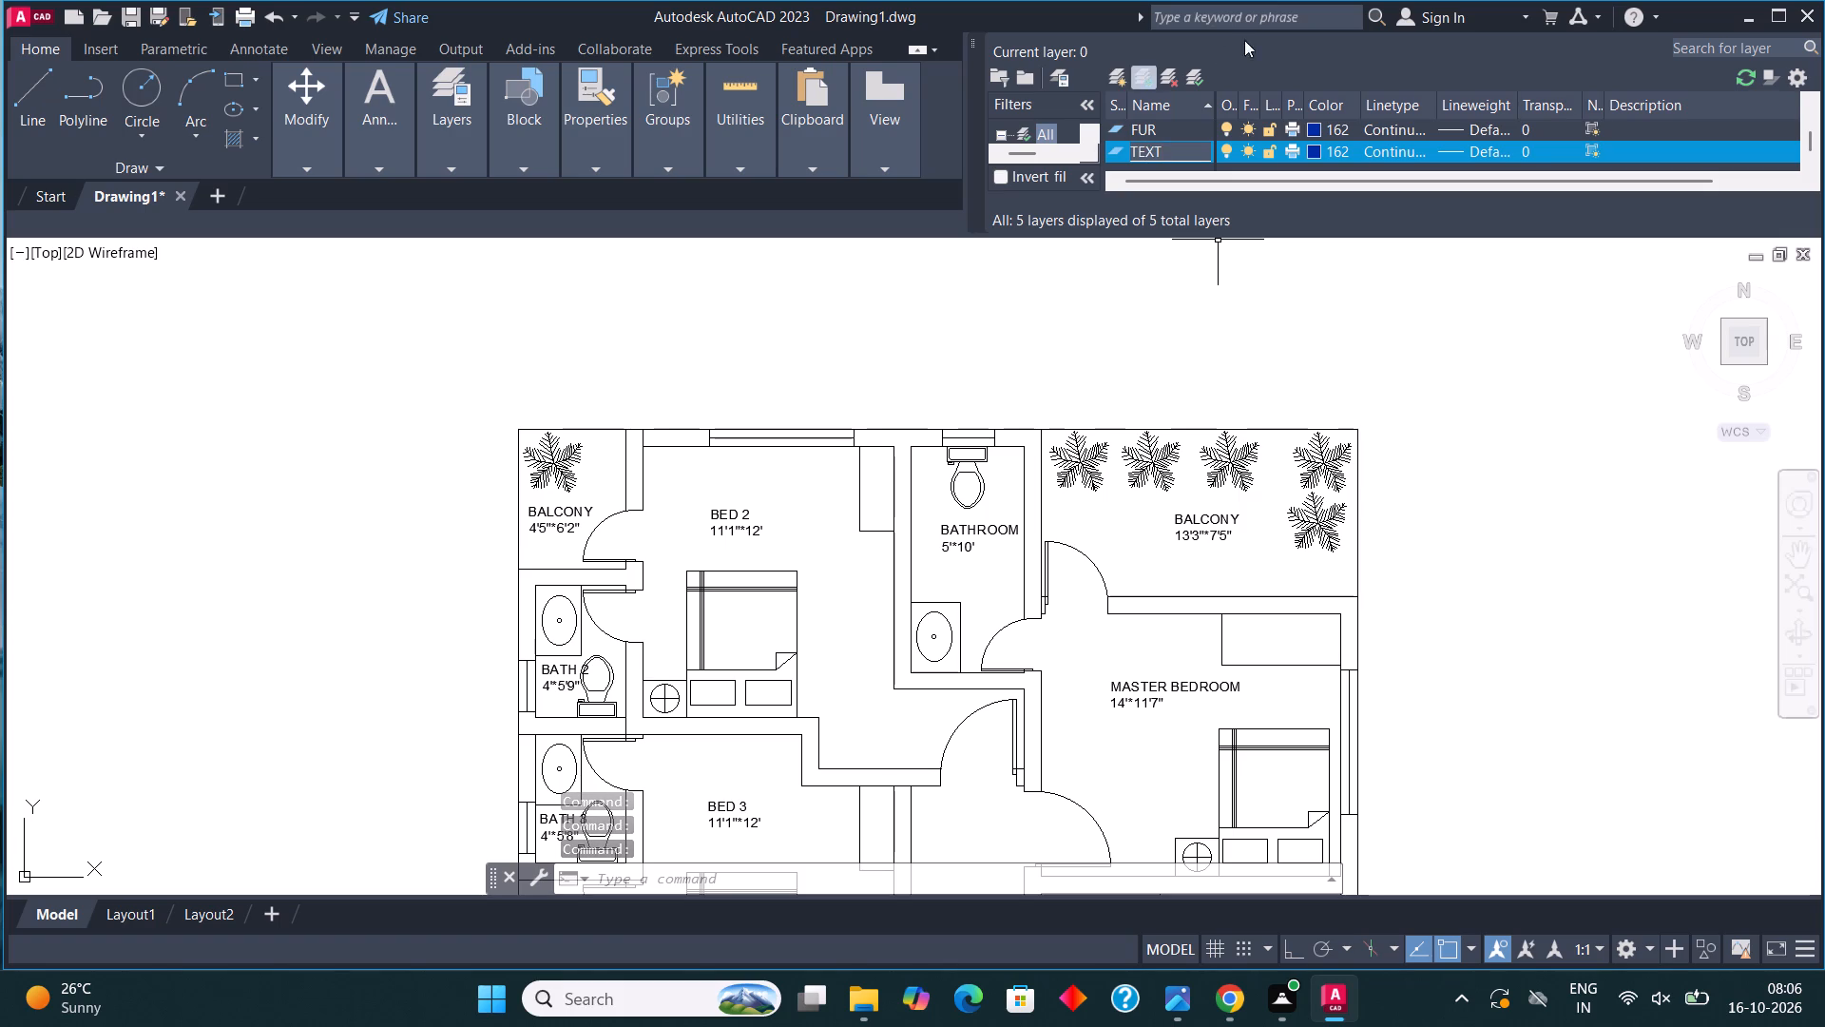
pyautogui.click(1316, 153)
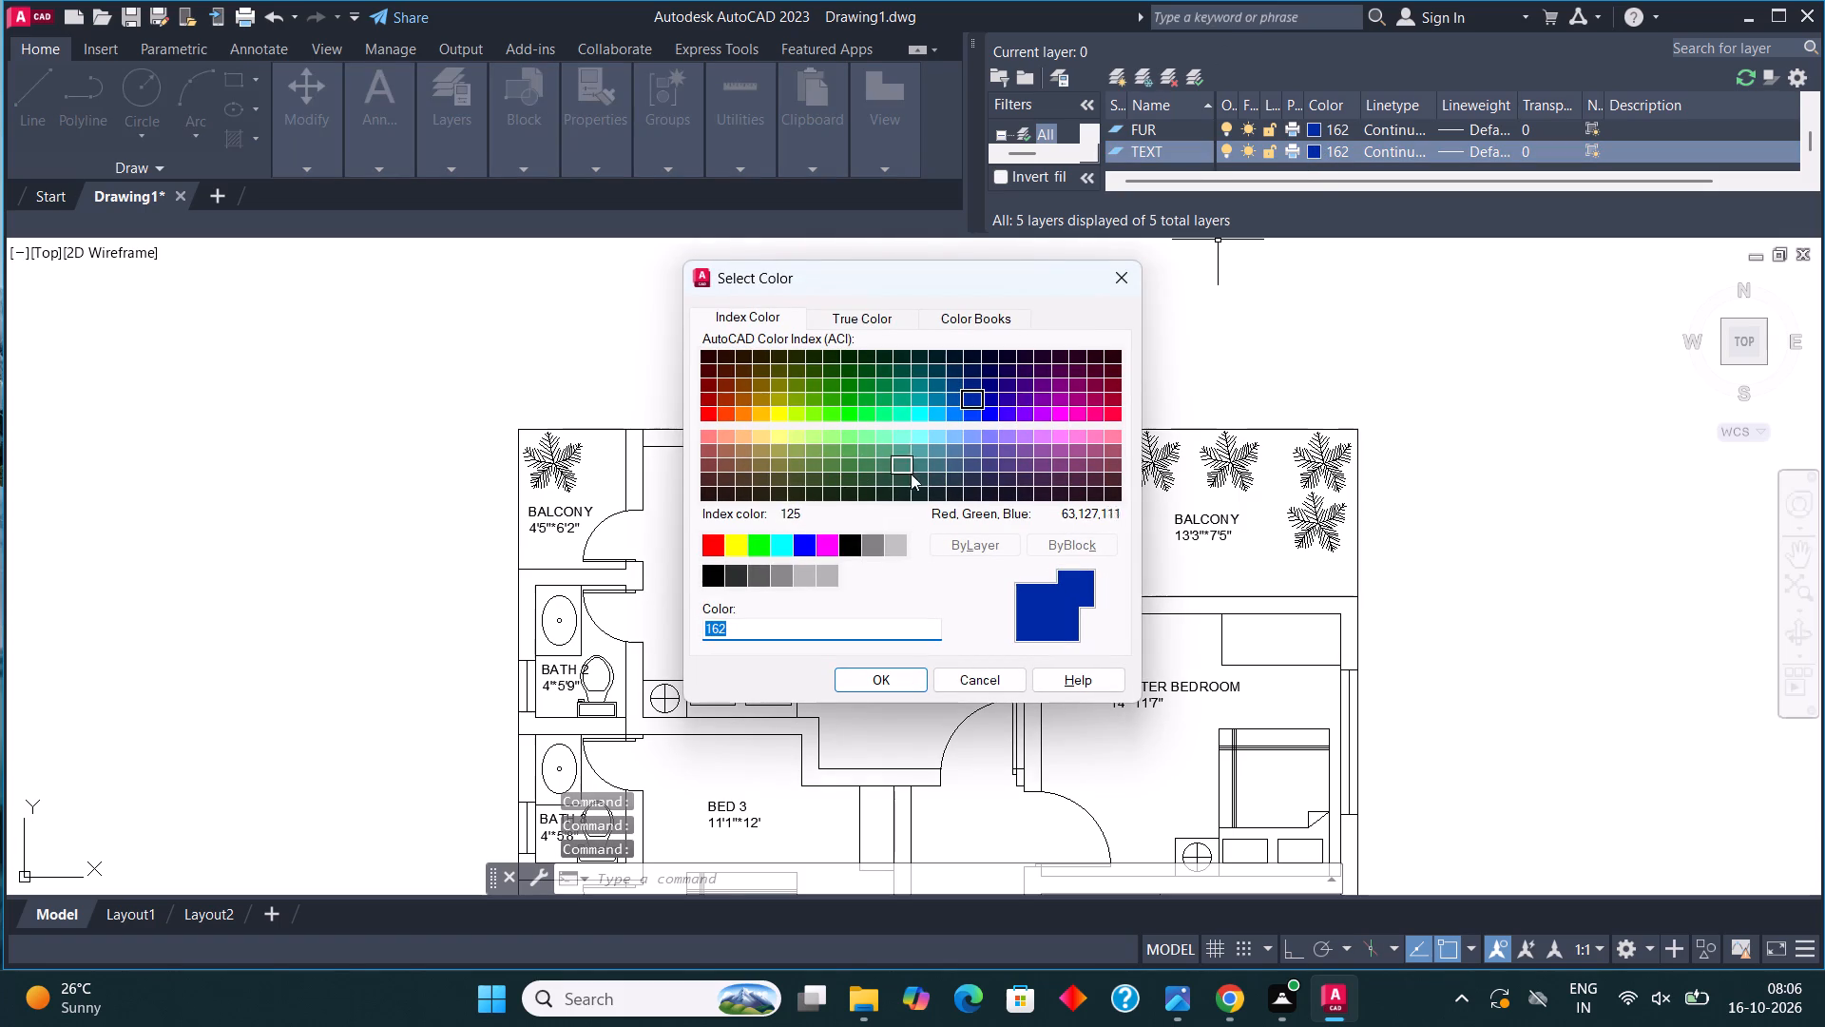
pyautogui.click(948, 471)
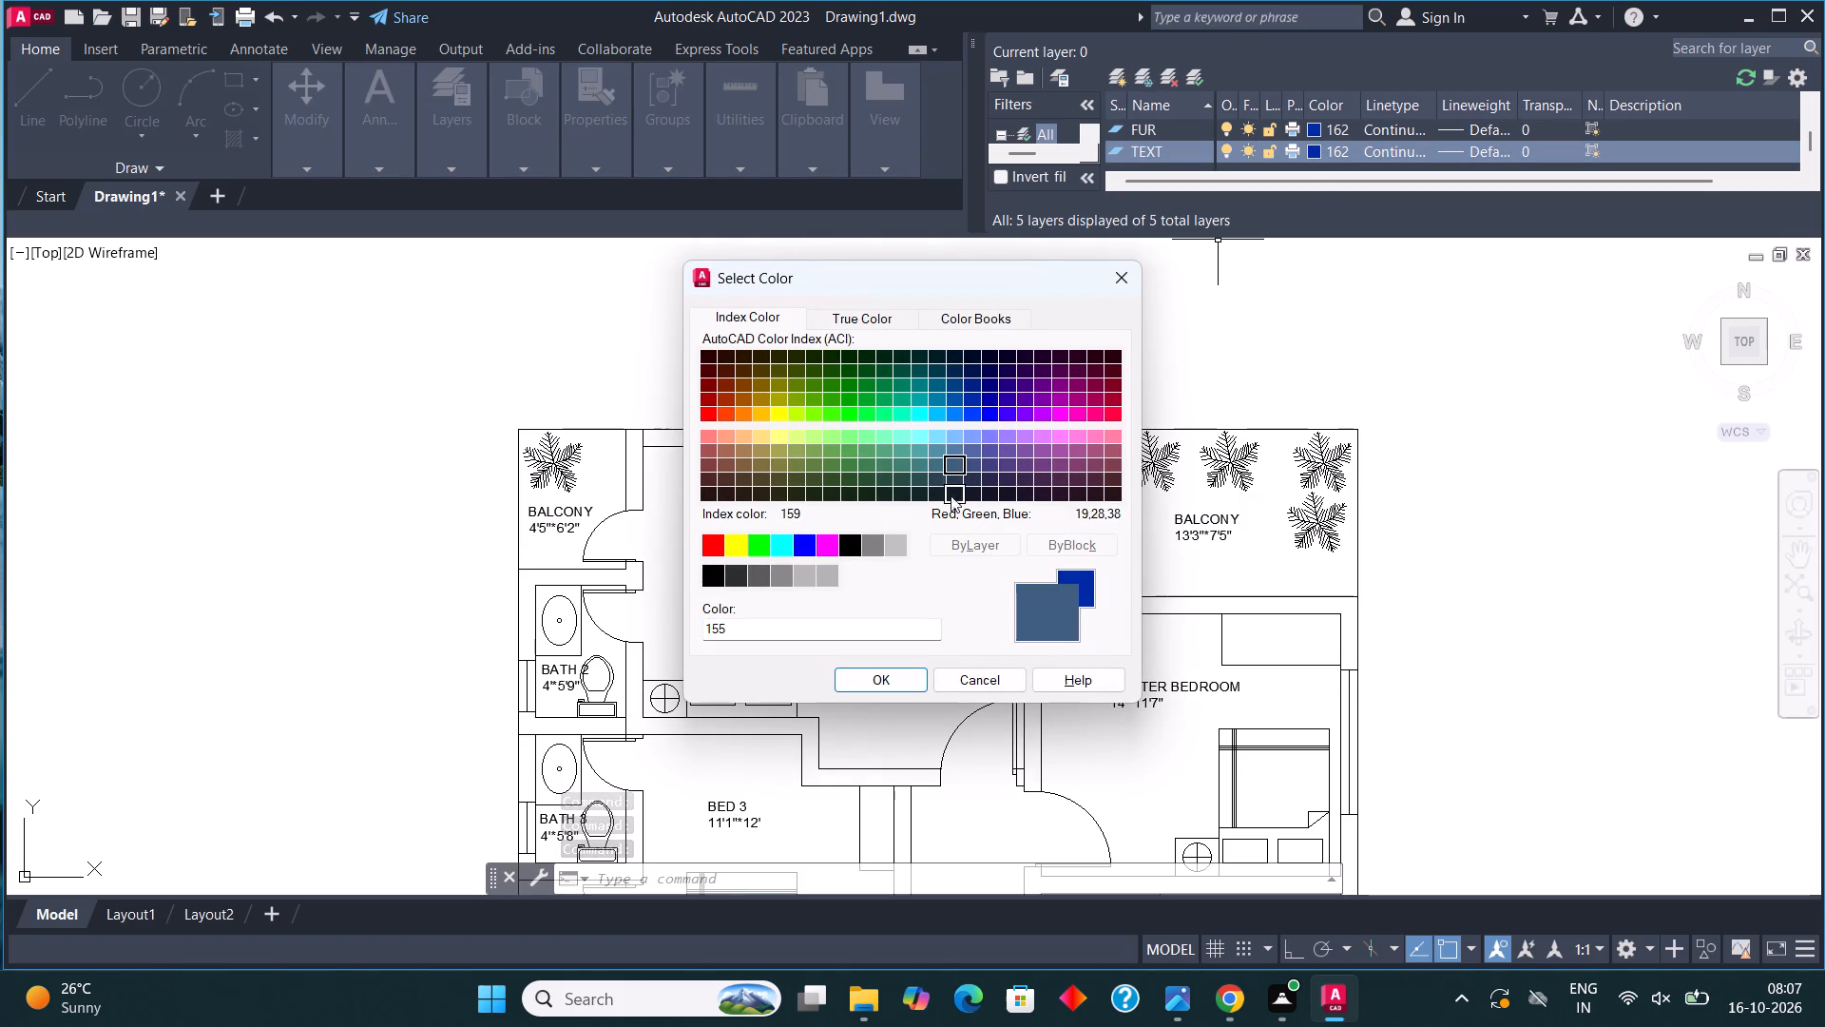
pyautogui.click(918, 459)
pyautogui.click(903, 694)
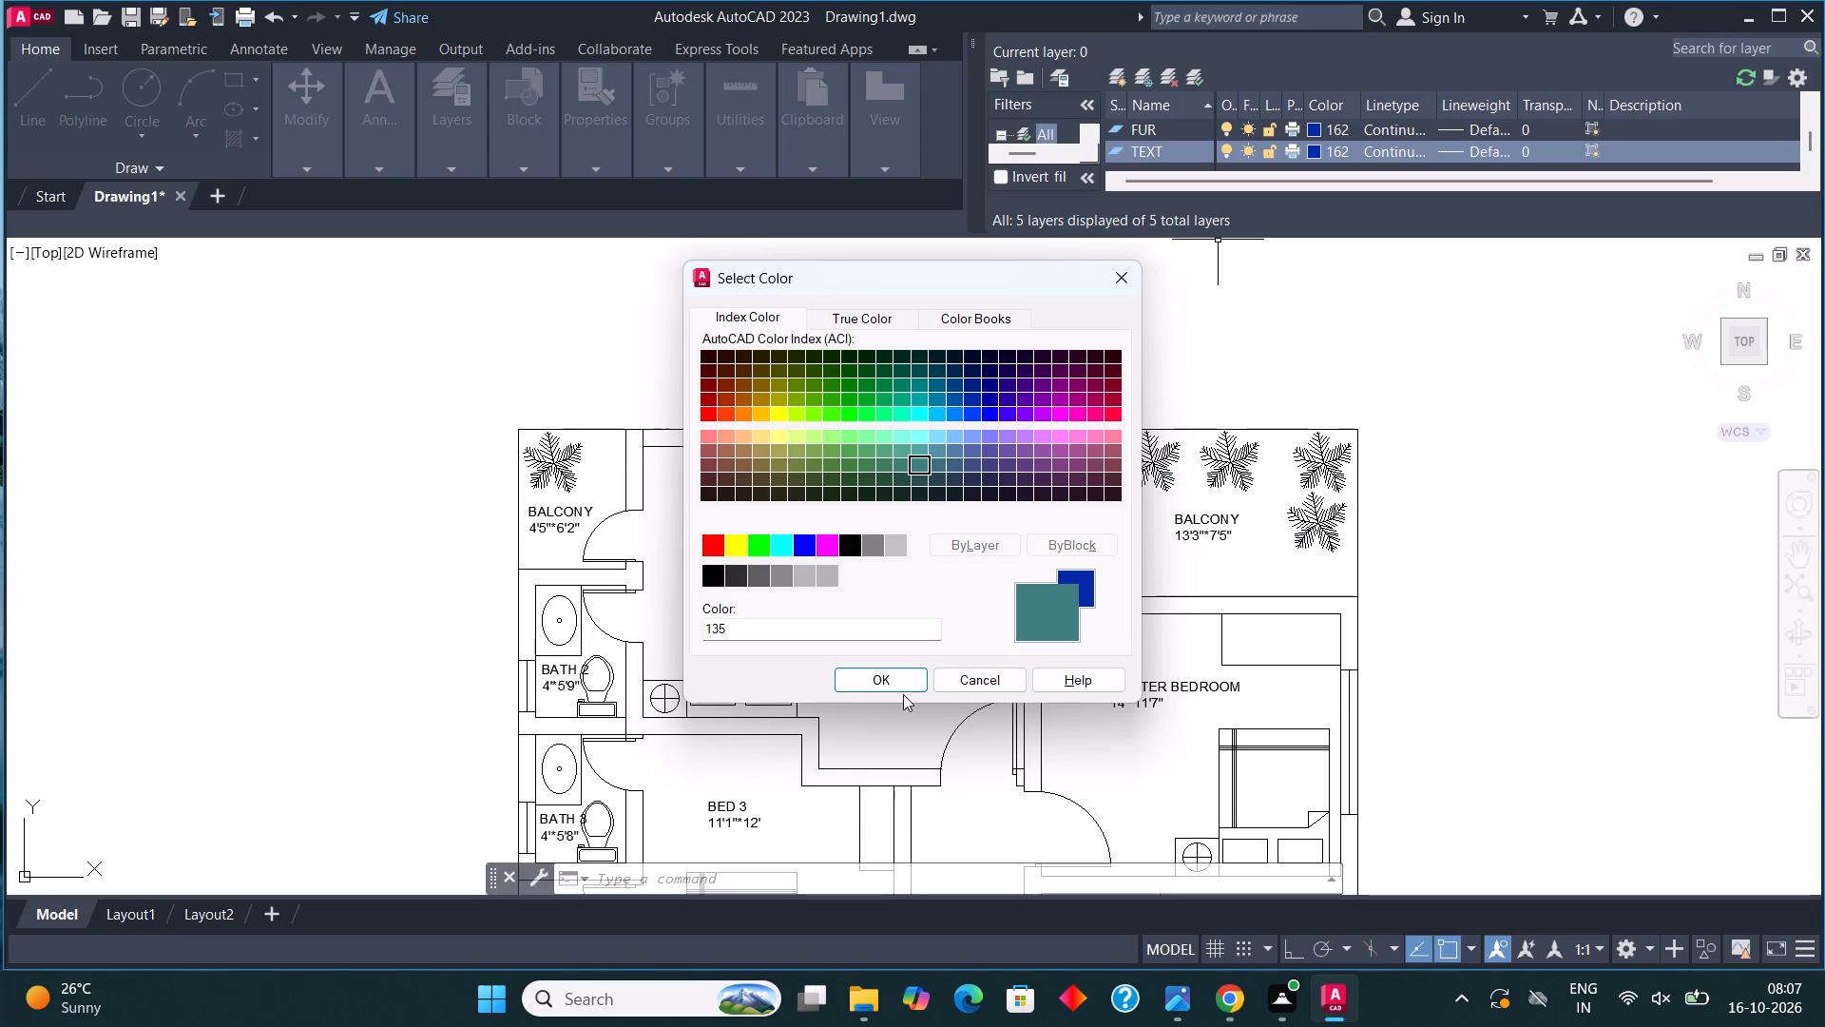
pyautogui.click(894, 688)
# Create a new layer named DOOR with index colour 20.
pyautogui.click(1115, 81)
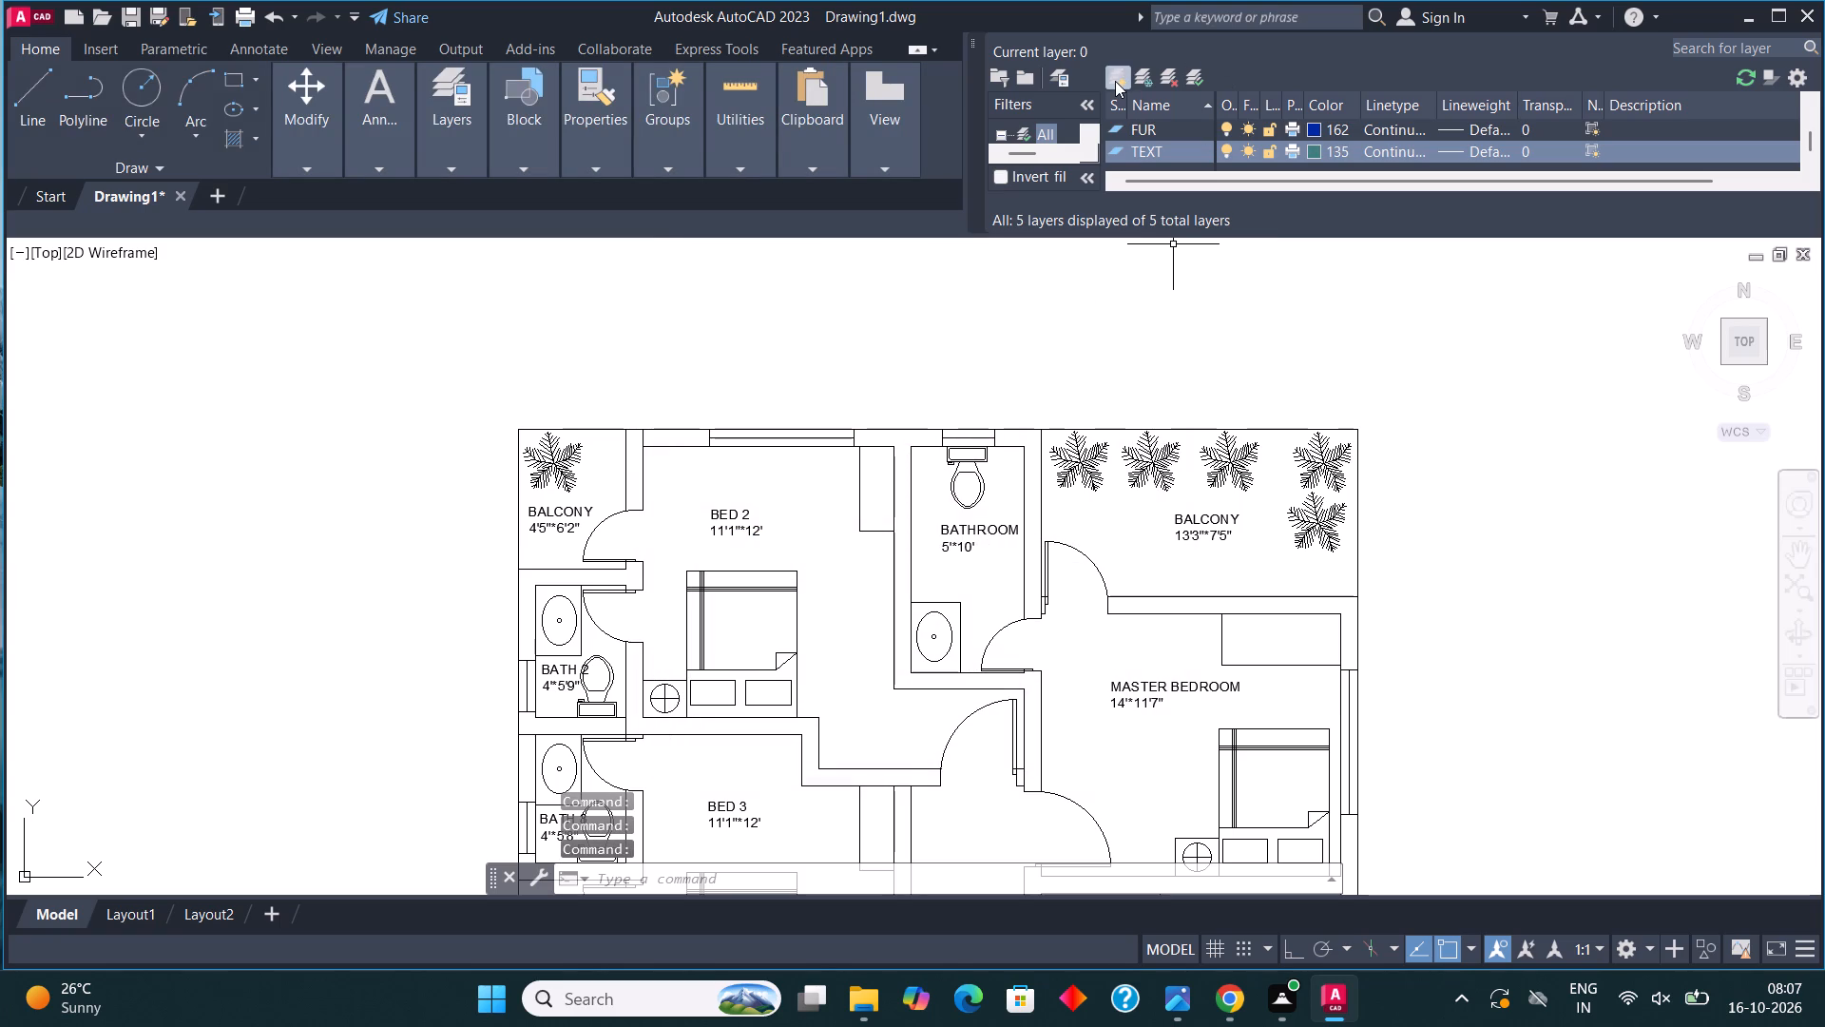
pyautogui.write('DOOR')
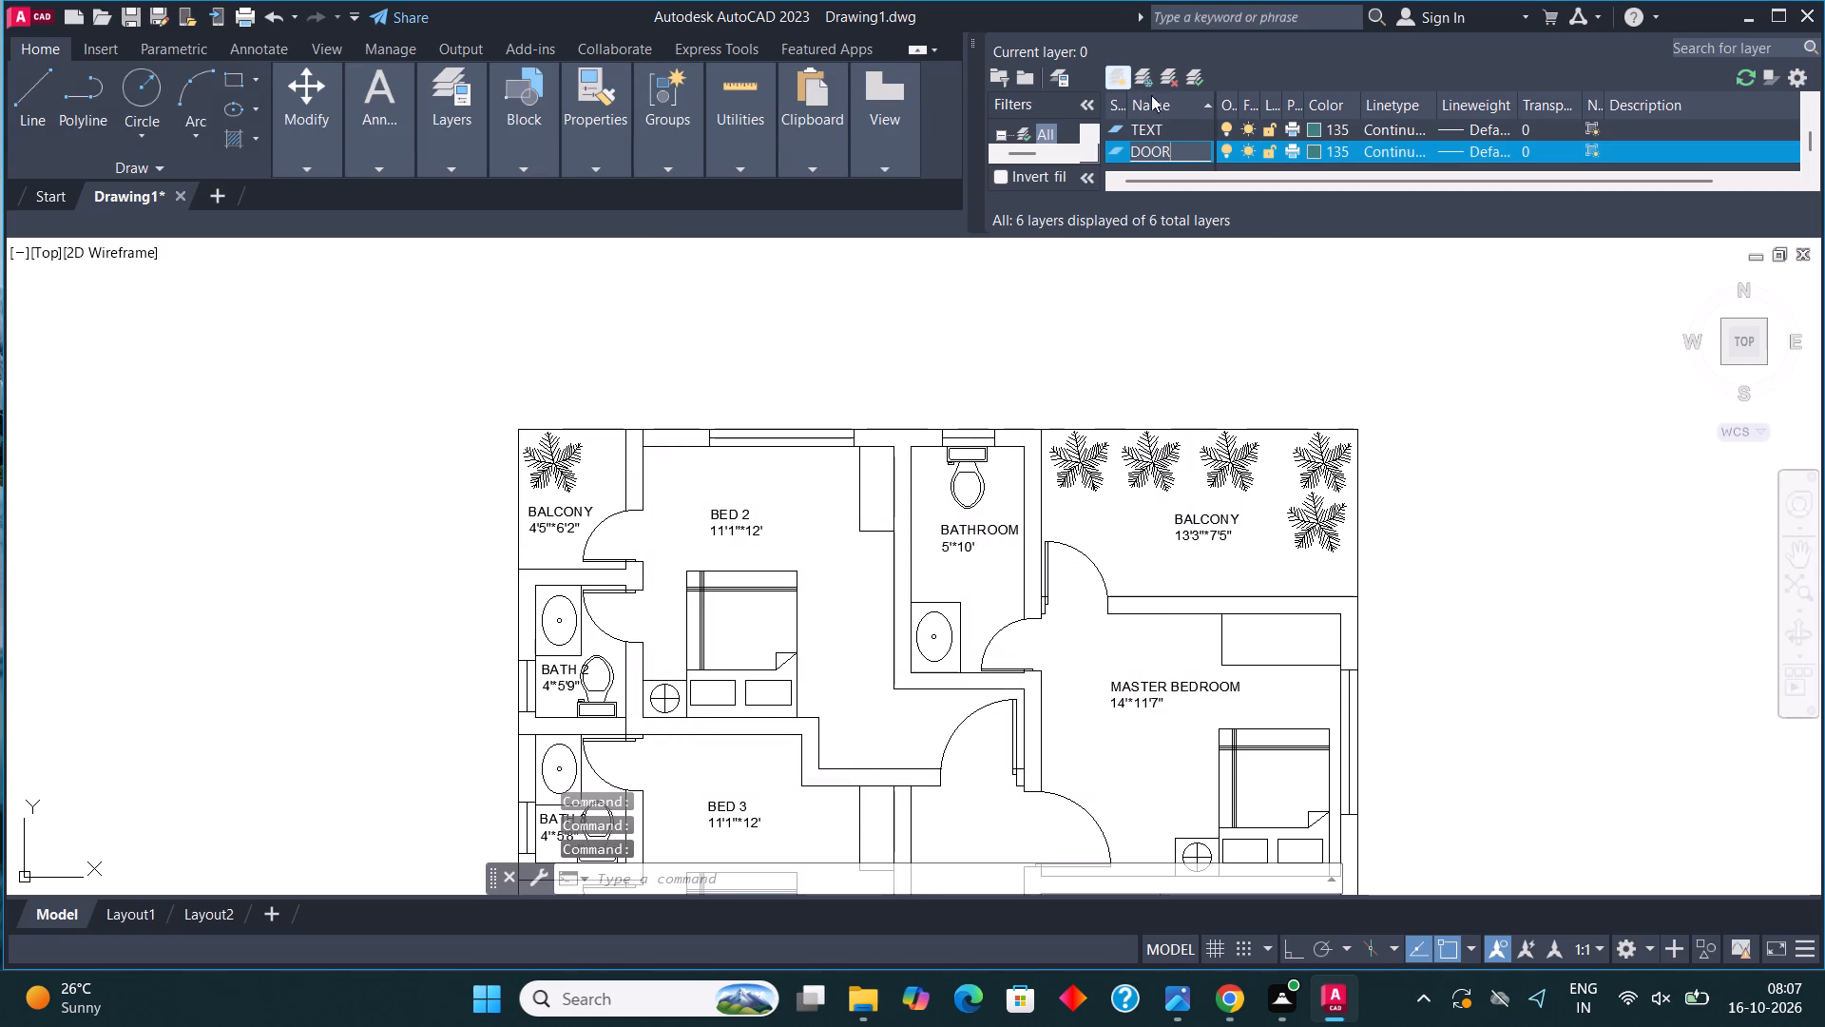
pyautogui.click(1317, 146)
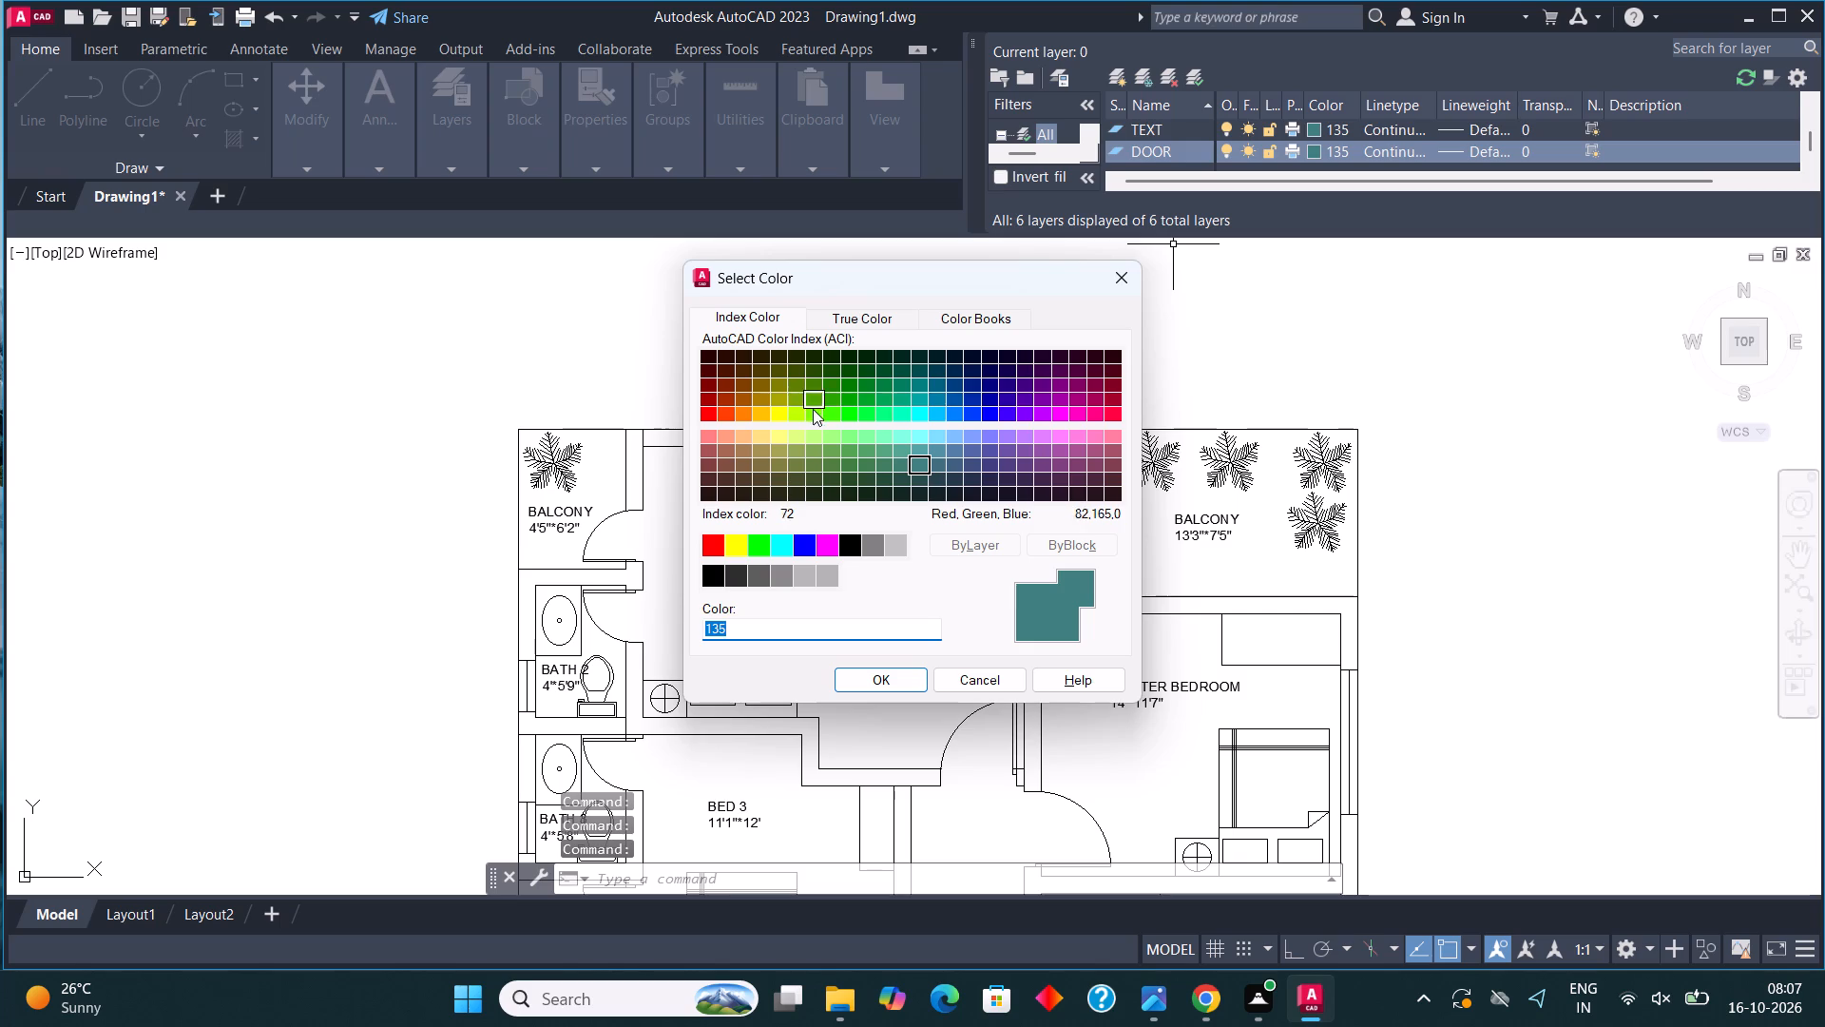
pyautogui.click(725, 415)
pyautogui.click(867, 682)
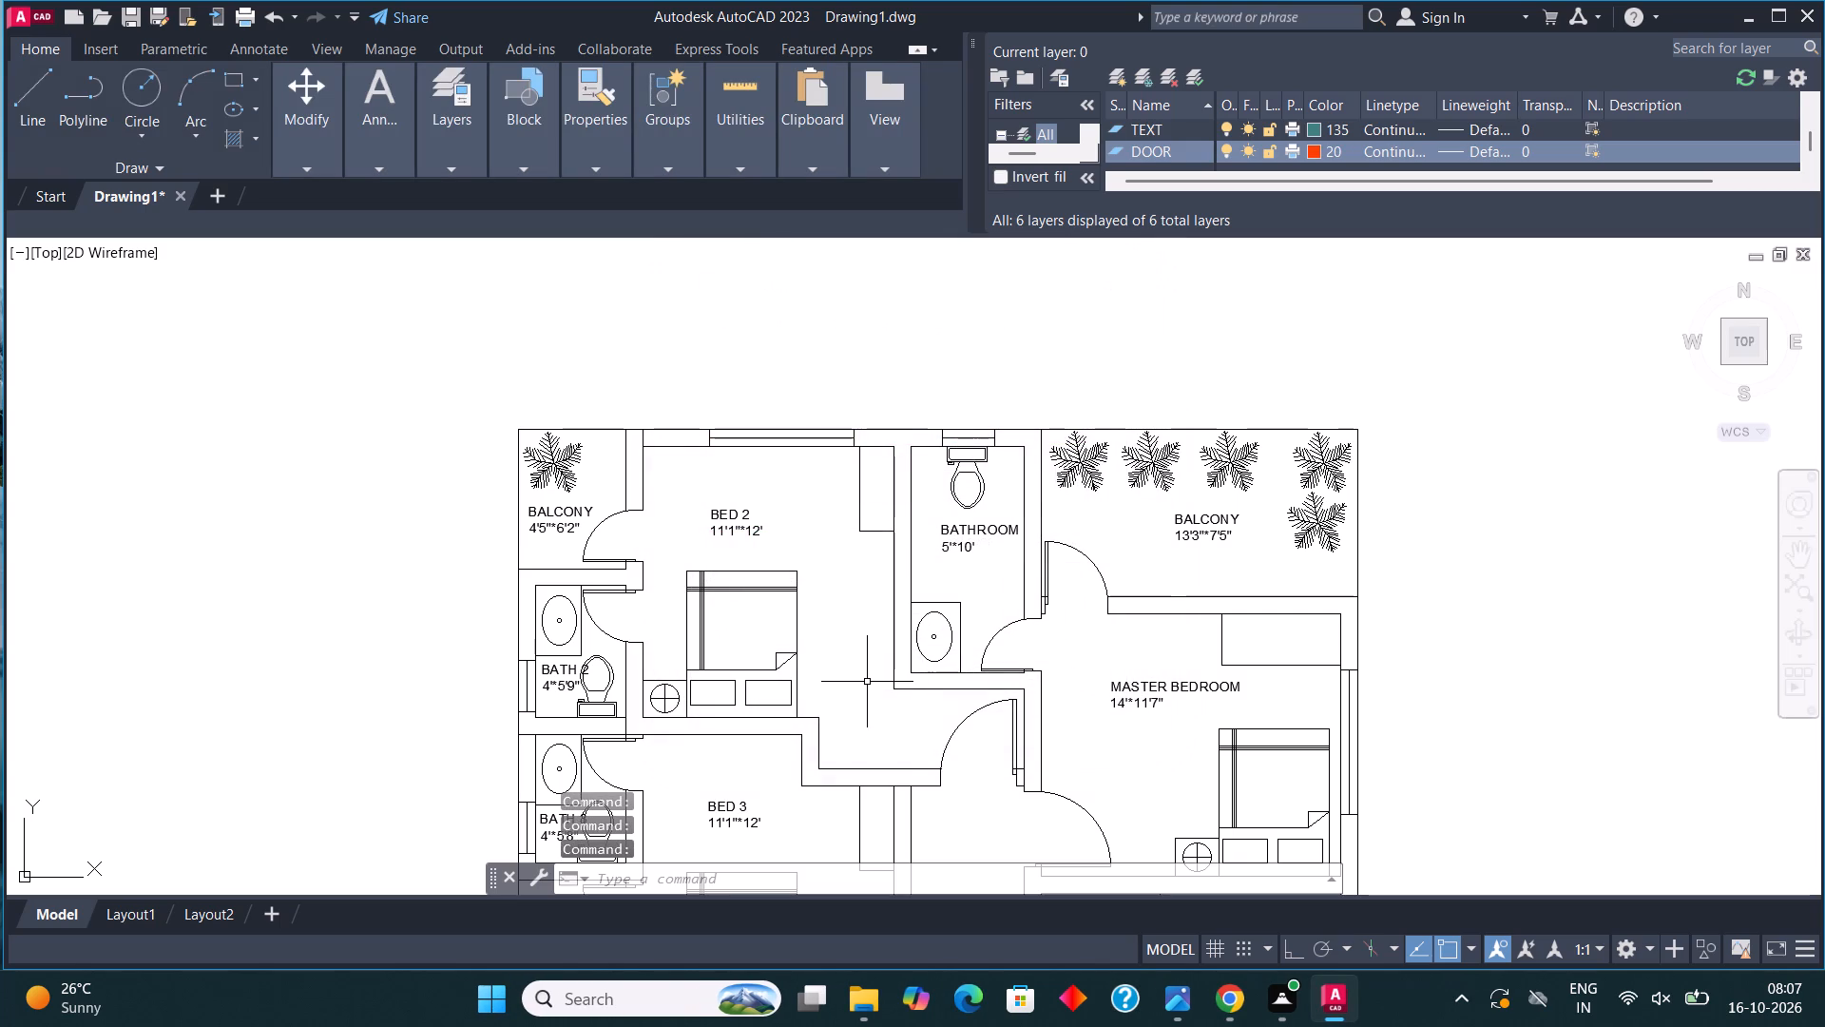
# Create a new layer named TREE with index colour 100 and close the layer manager.
pyautogui.click(1119, 69)
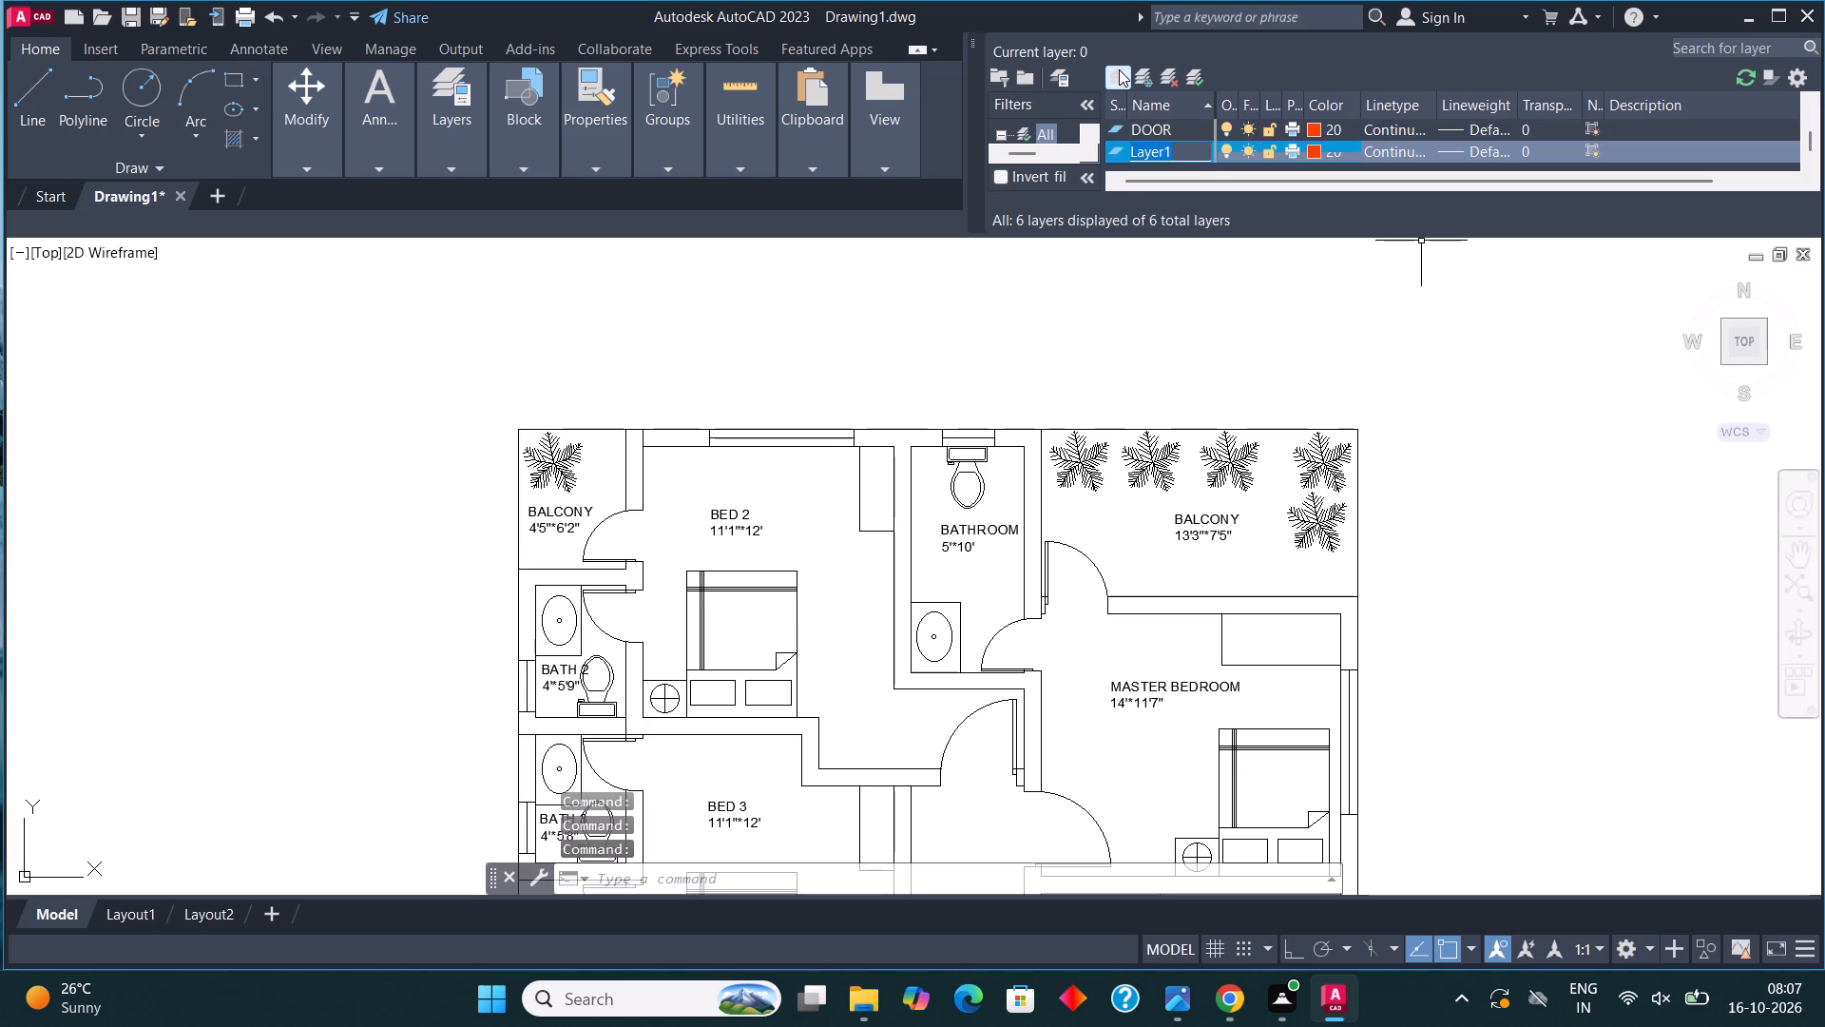
pyautogui.press('t')
pyautogui.write('RE')
pyautogui.press('e')
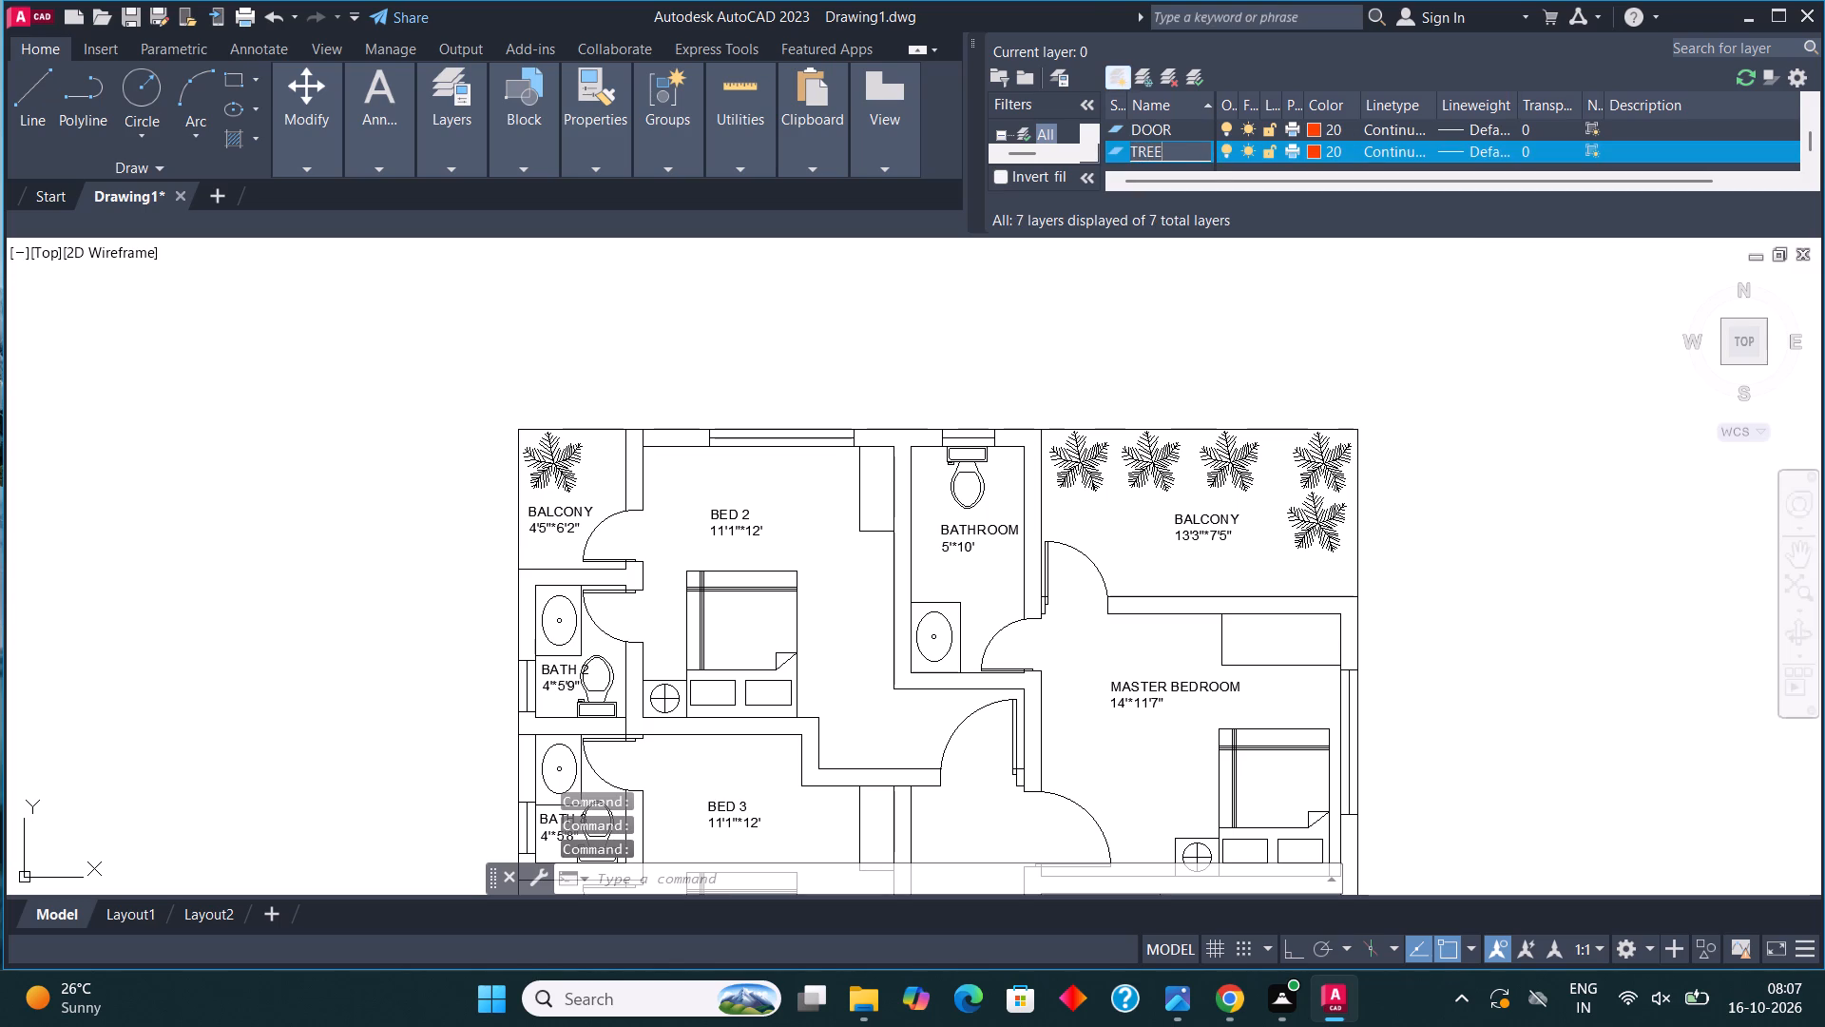
pyautogui.click(1317, 155)
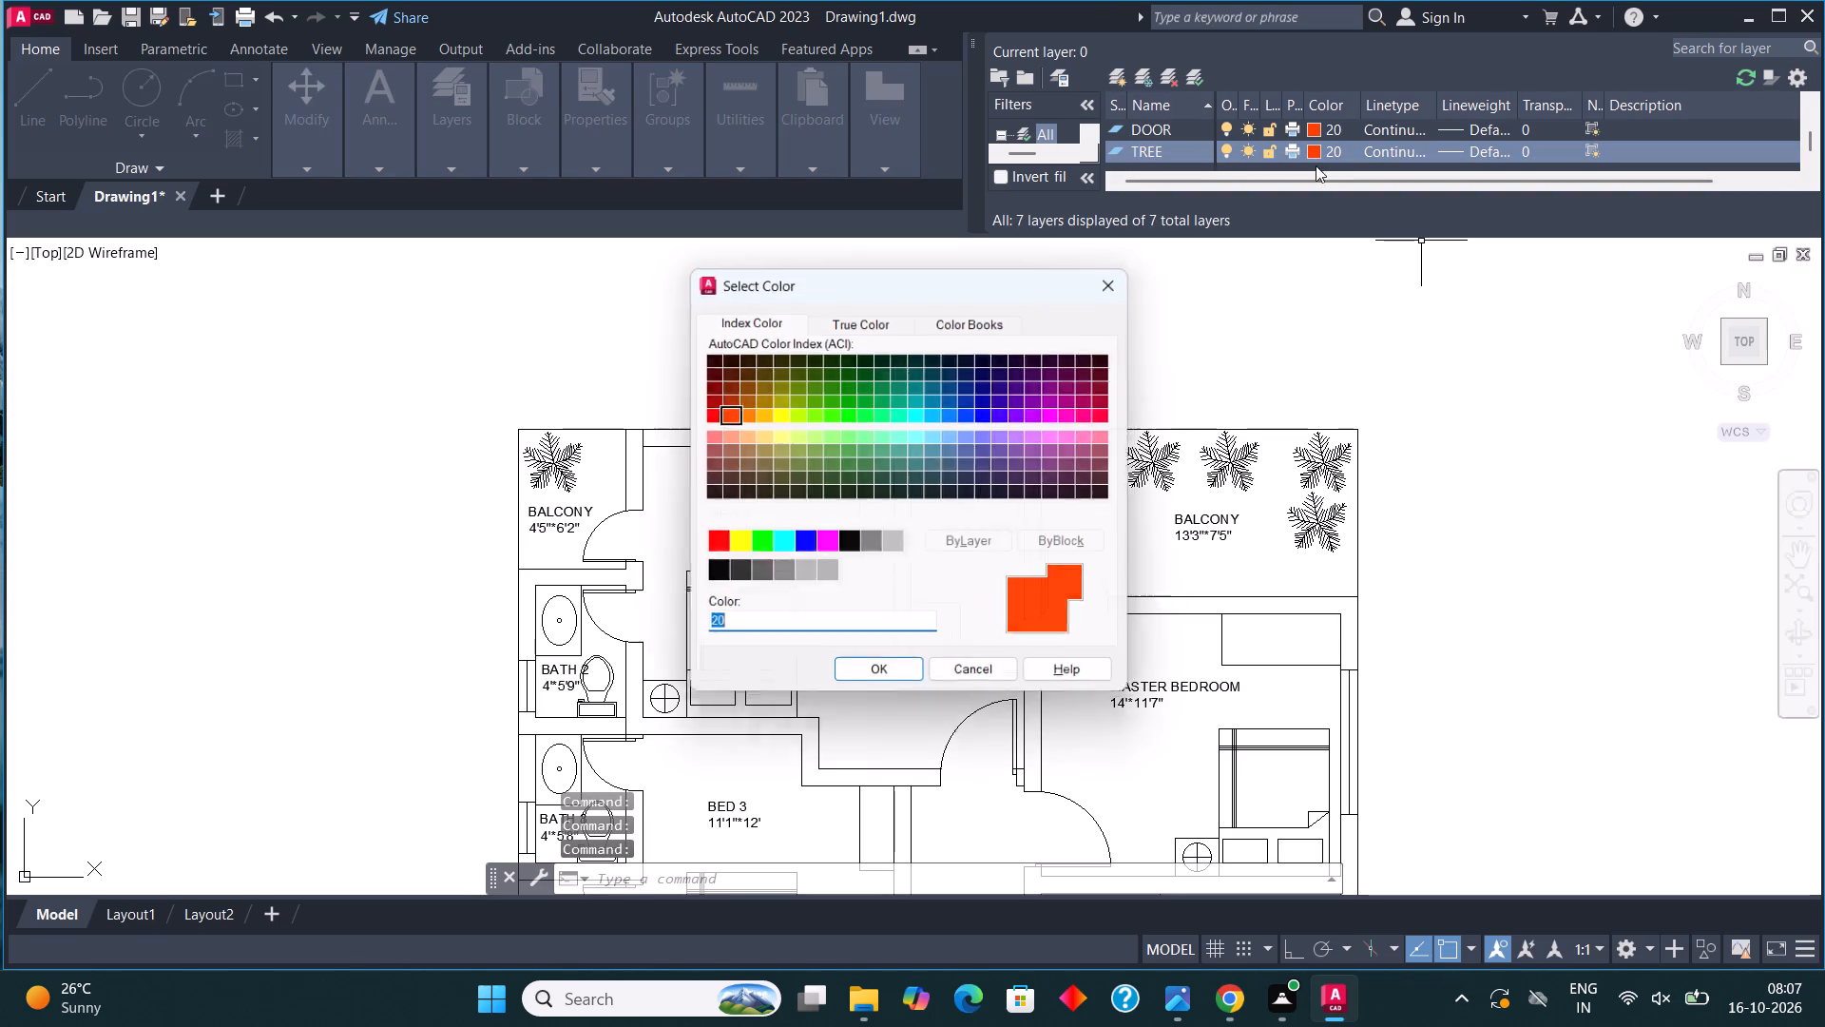
pyautogui.click(867, 421)
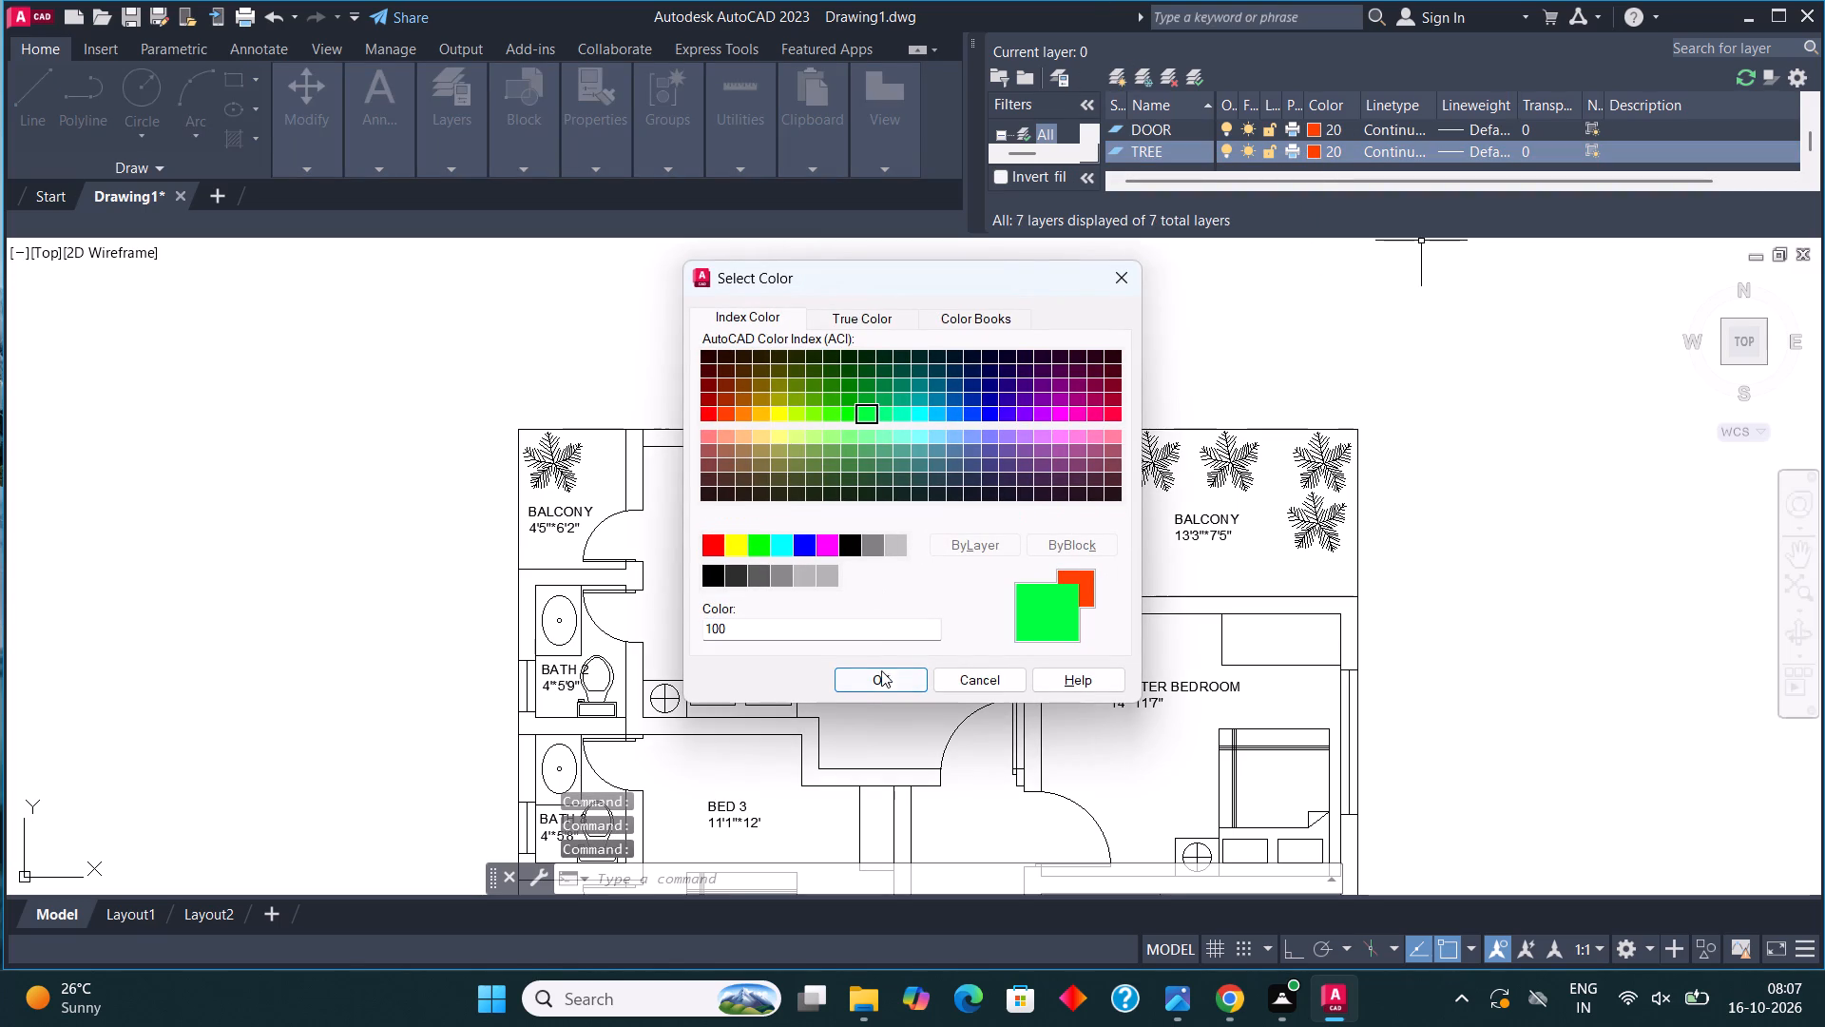
pyautogui.click(886, 673)
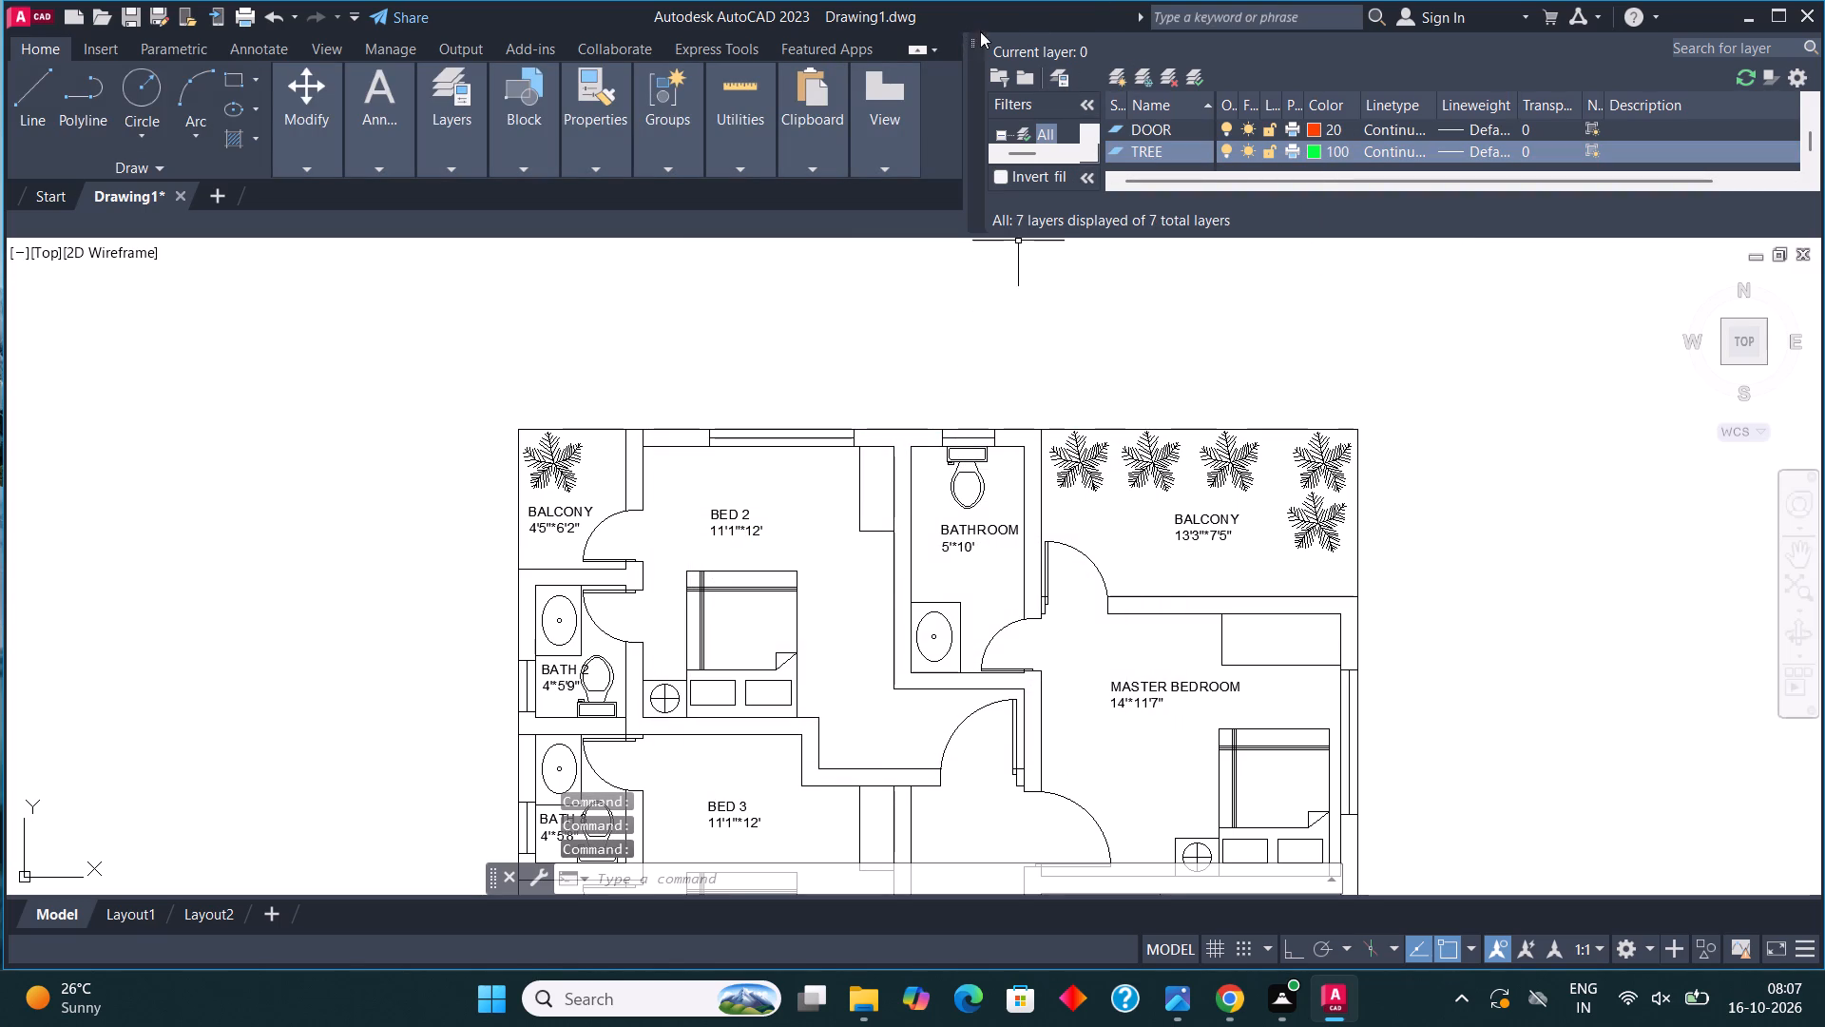
pyautogui.click(975, 46)
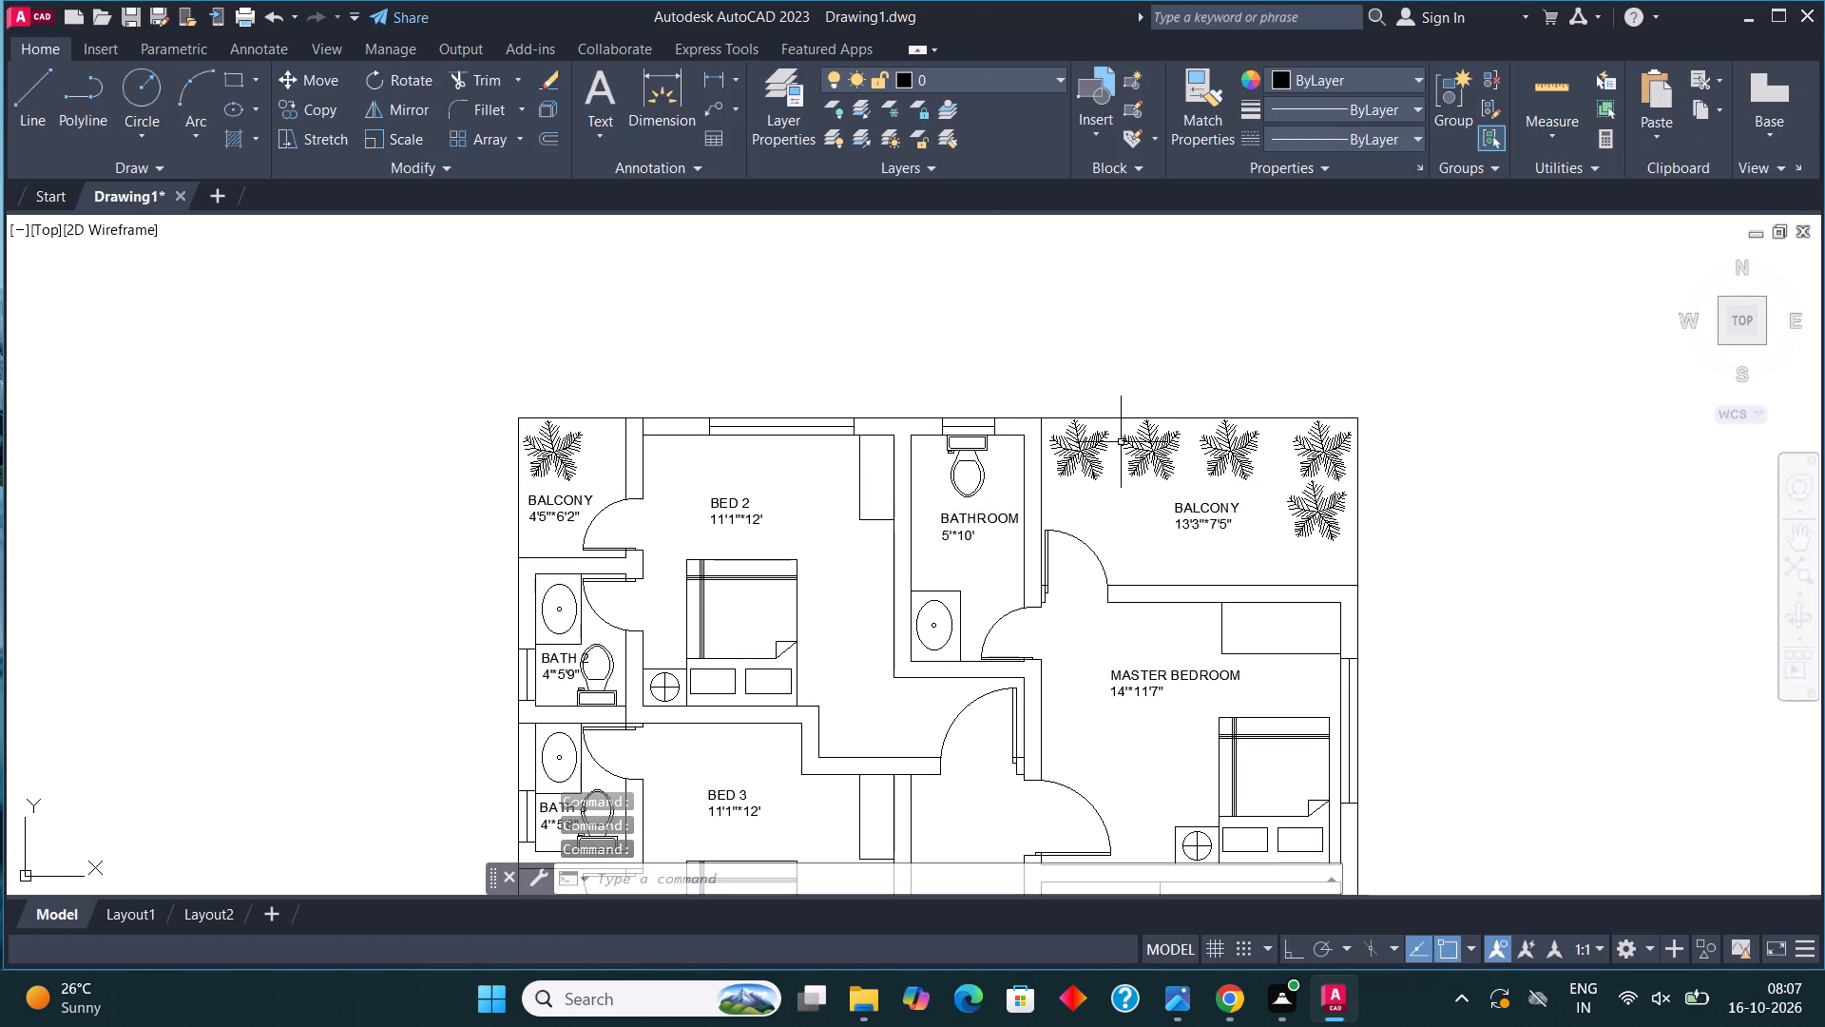
# Select all the matching plant blocks on the balconies and move them to the TREE layer.
pyautogui.click(1211, 451)
pyautogui.rightClick(1211, 450)
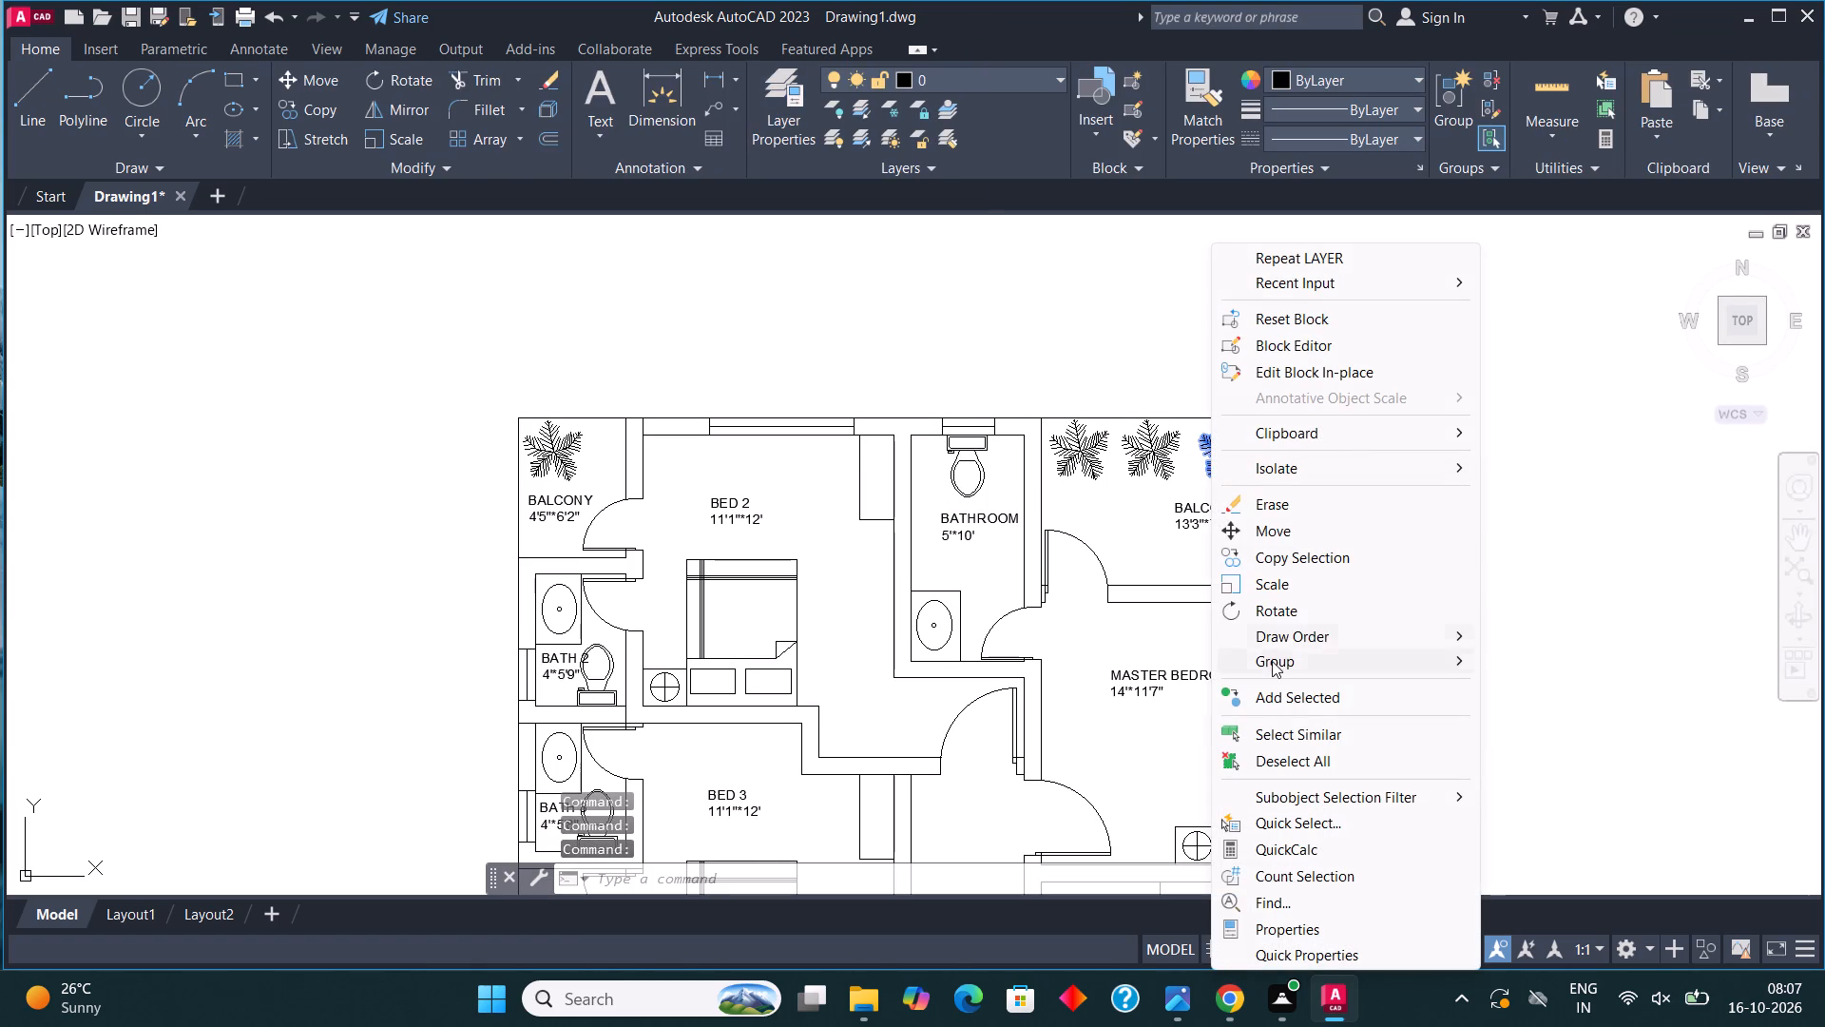
pyautogui.click(1305, 735)
pyautogui.click(1030, 83)
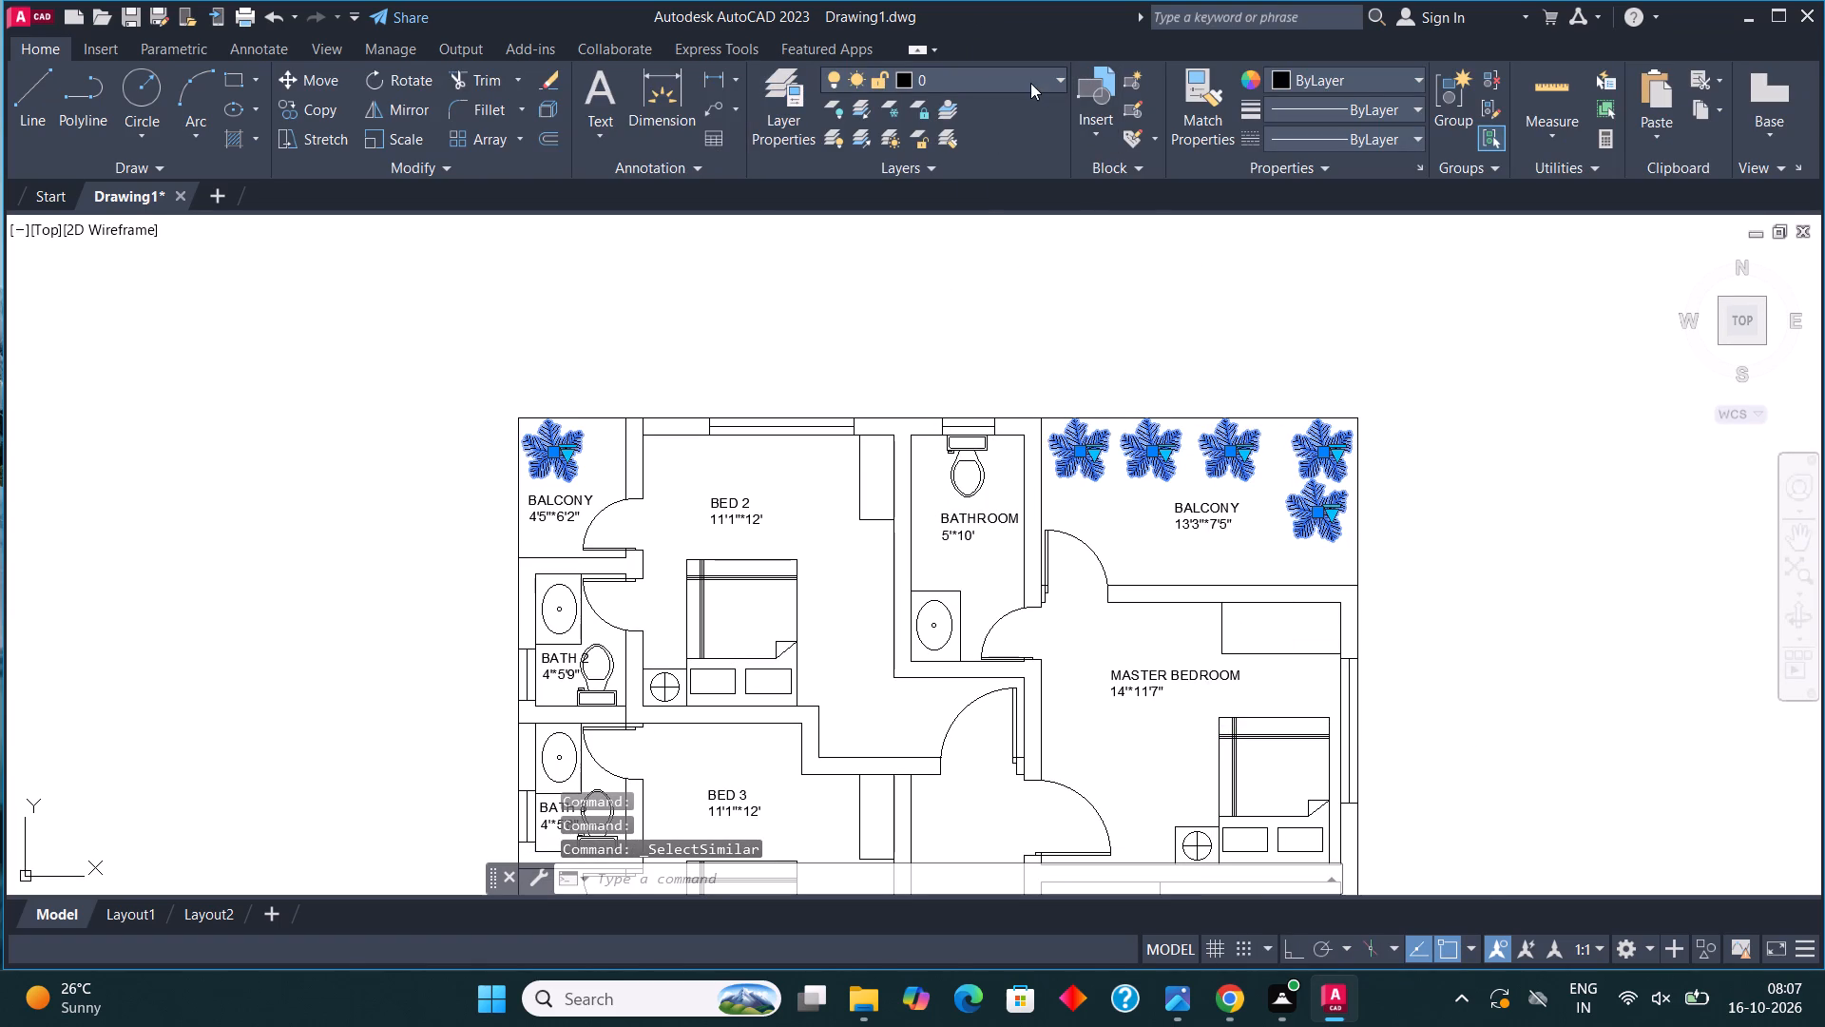
pyautogui.click(1009, 237)
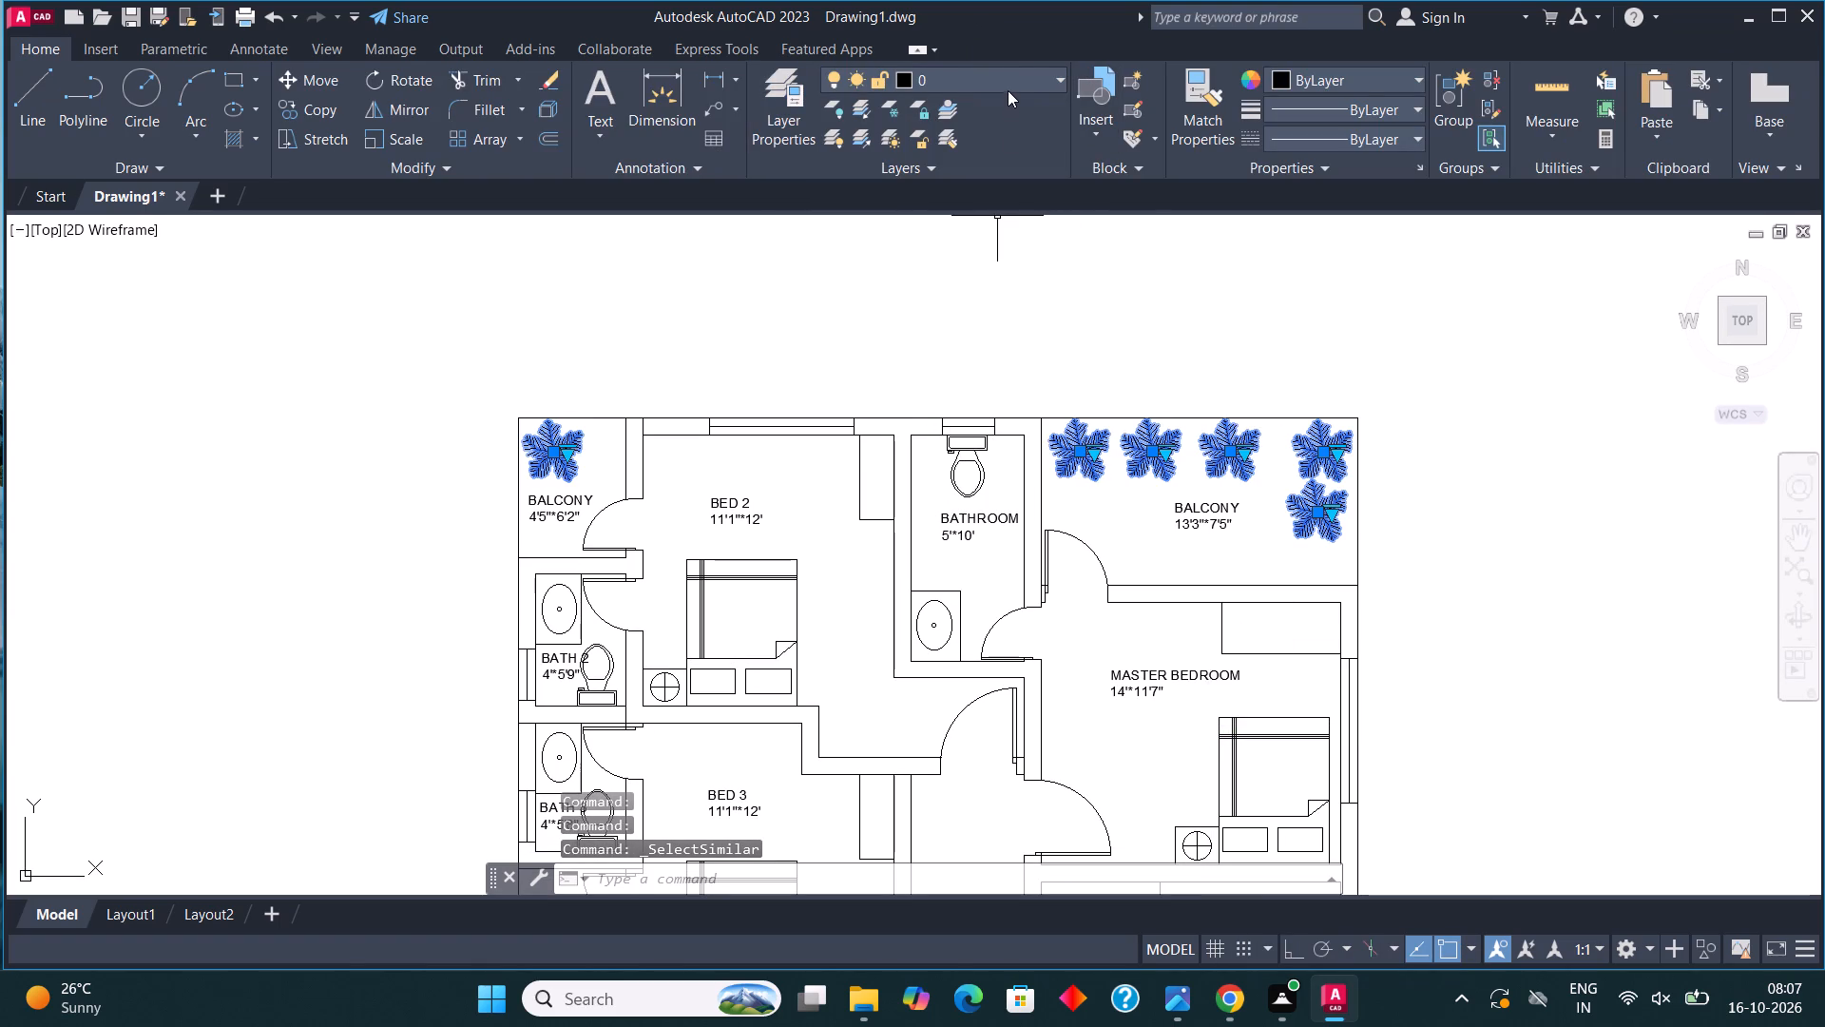
pyautogui.click(1009, 72)
pyautogui.click(969, 215)
pyautogui.press('Escape')
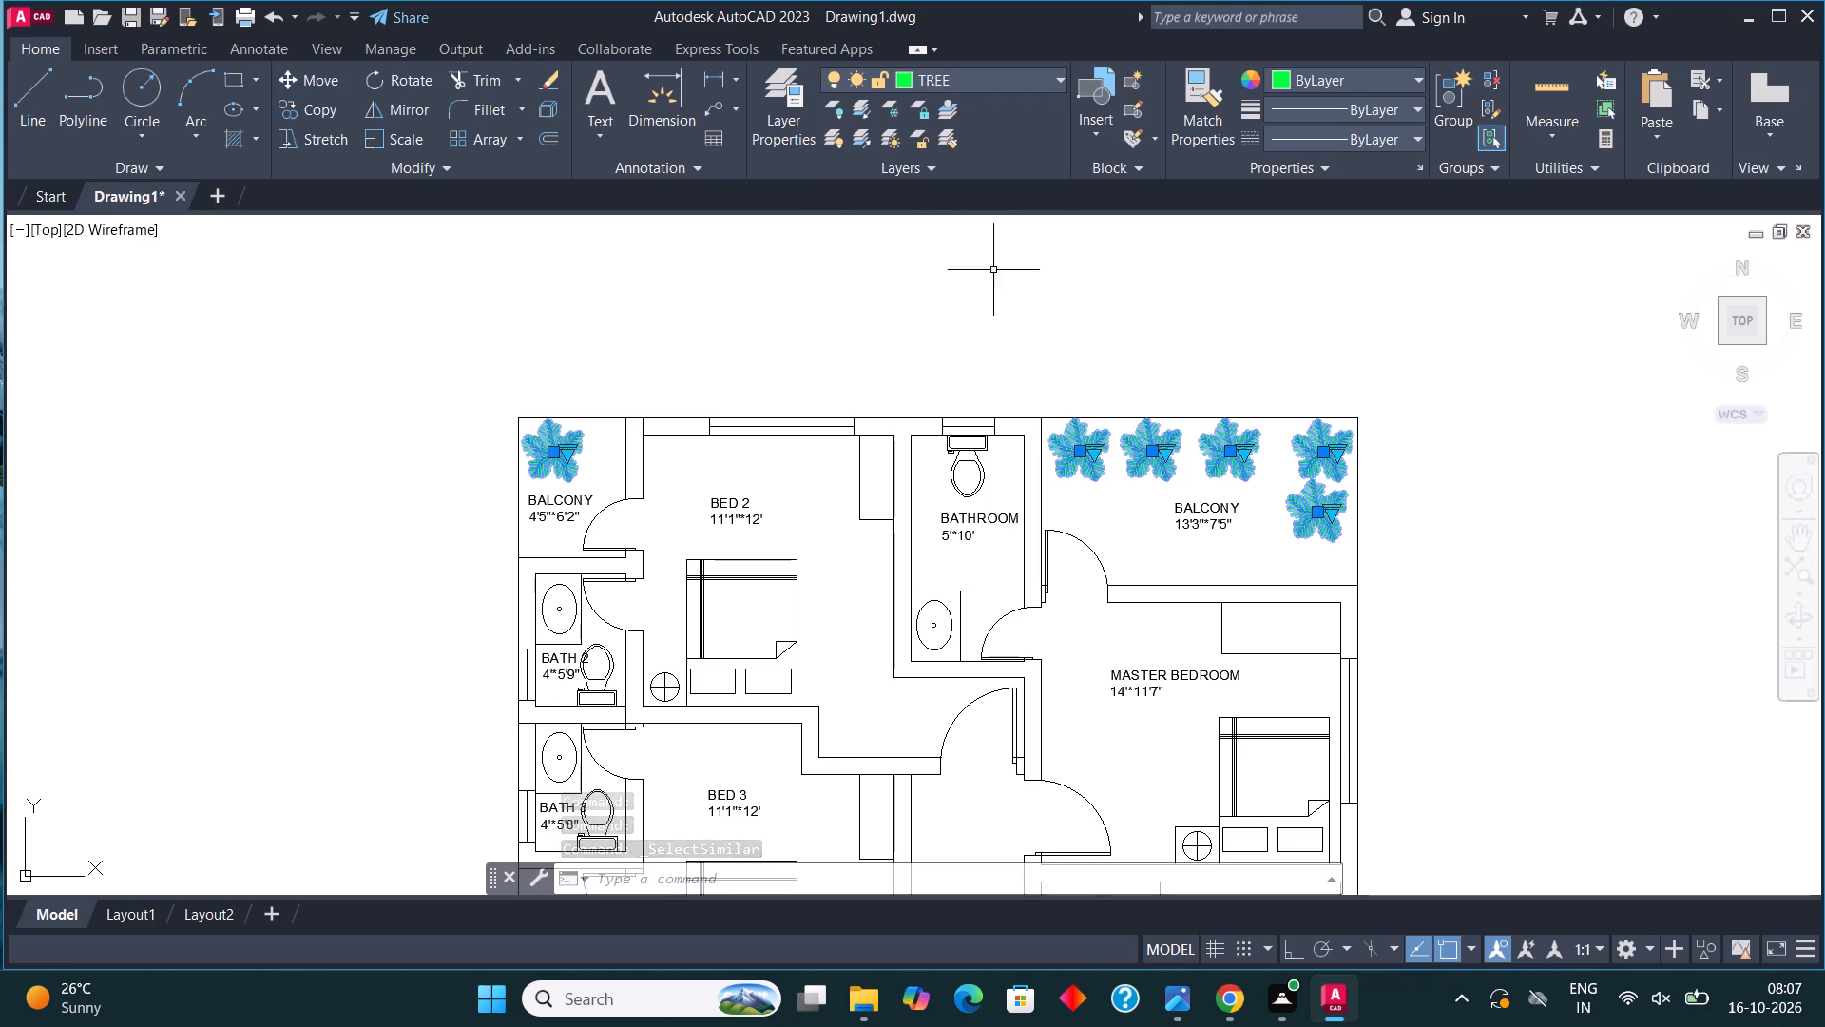
# Move the window in the outer wall of BED 2 to the WIND layer.
pyautogui.scroll(-2, 1037, 369)
pyautogui.scroll(4, 908, 378)
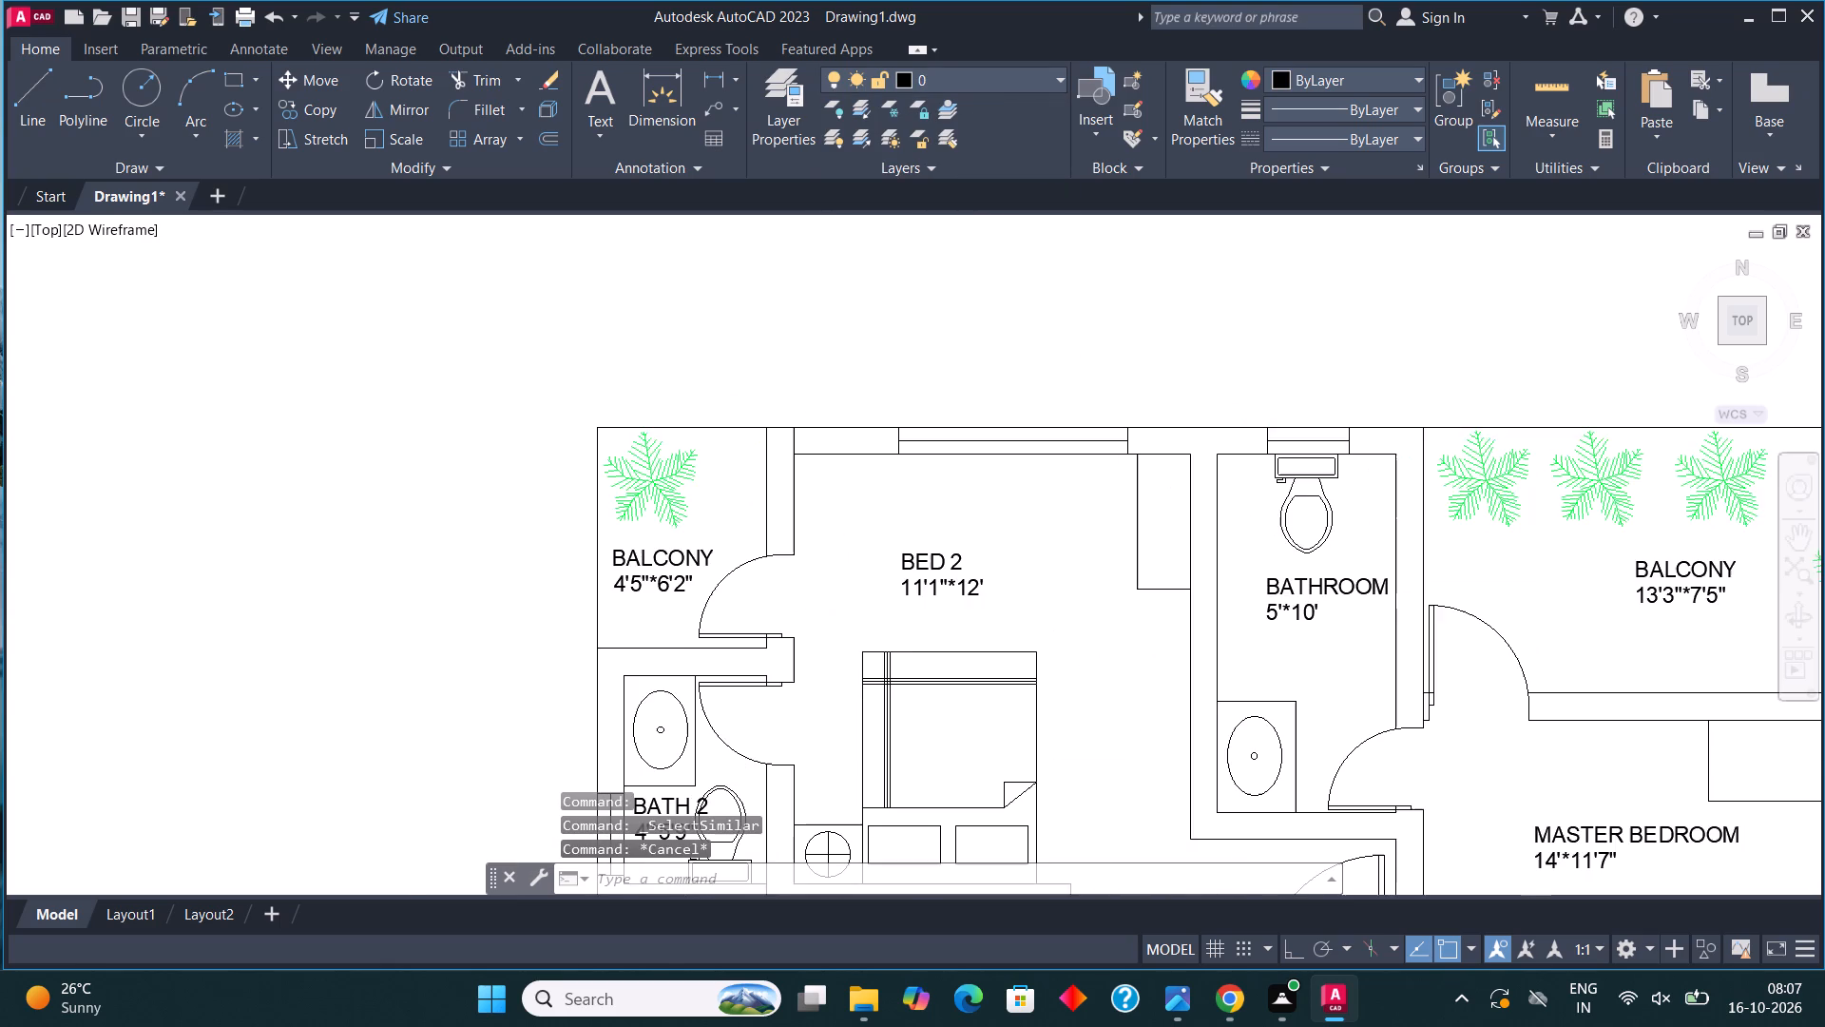
pyautogui.click(877, 514)
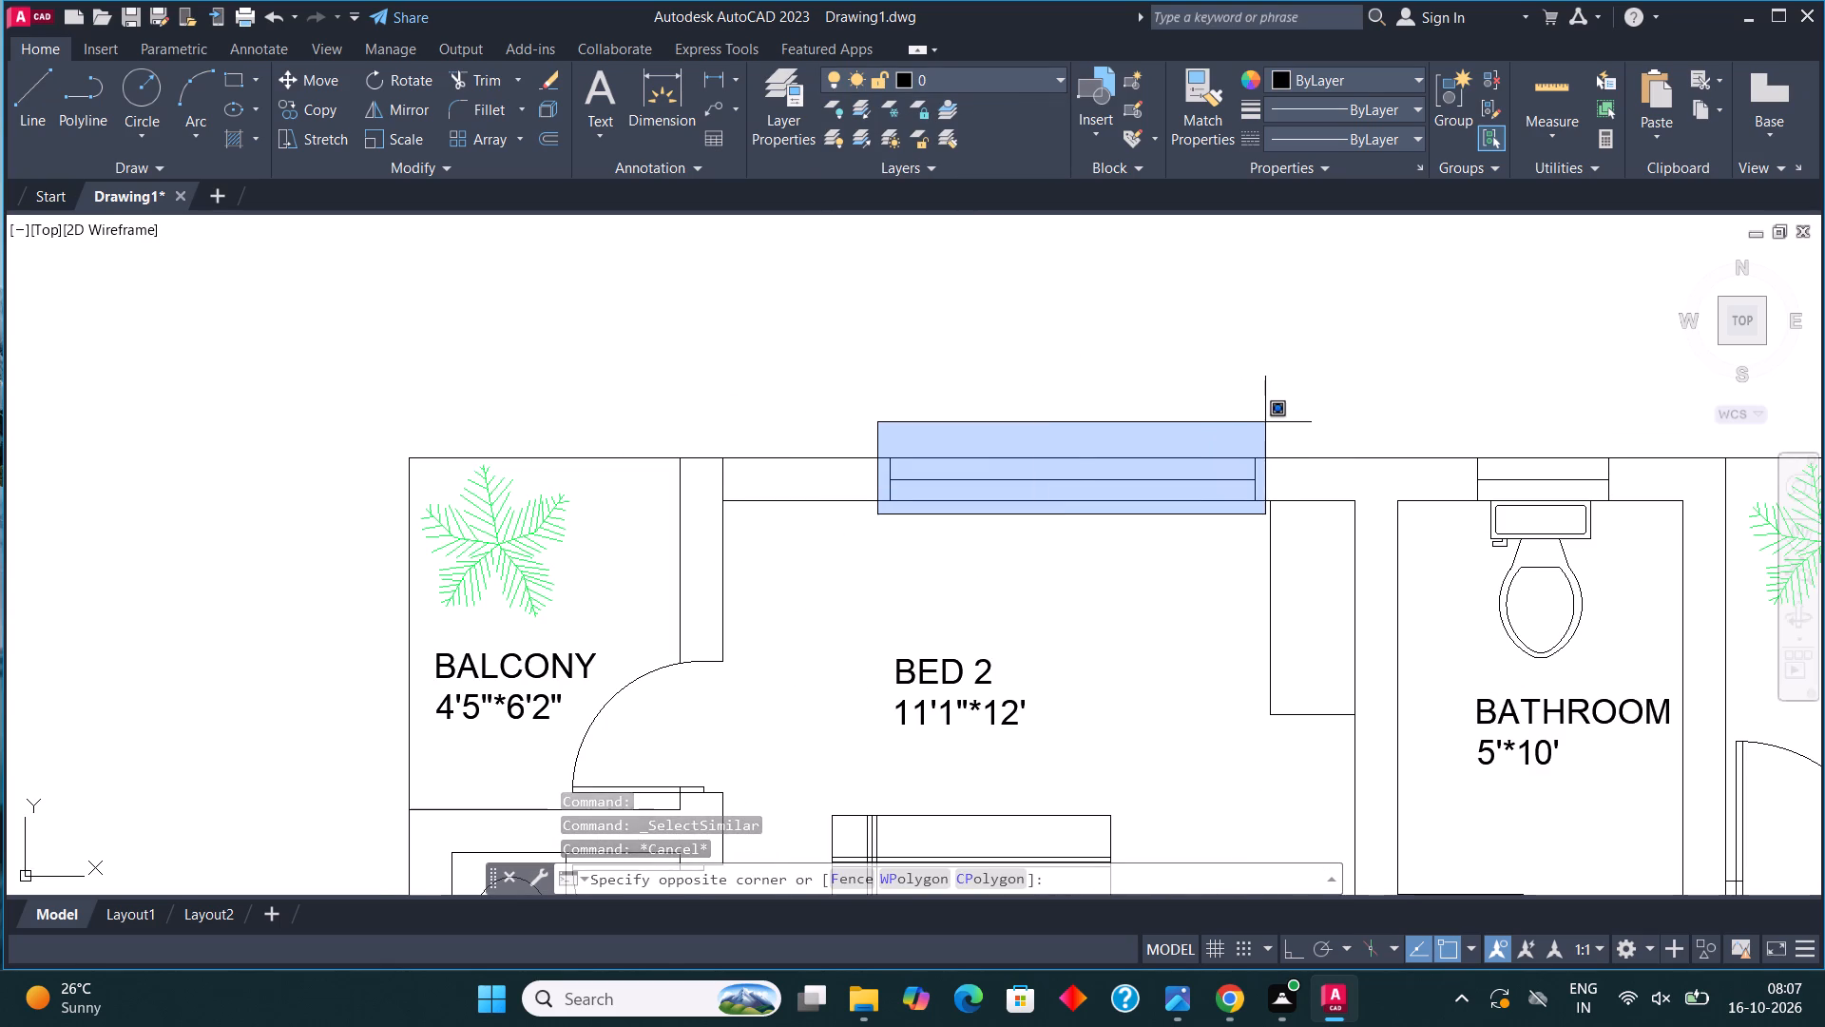
pyautogui.click(1265, 422)
pyautogui.click(949, 82)
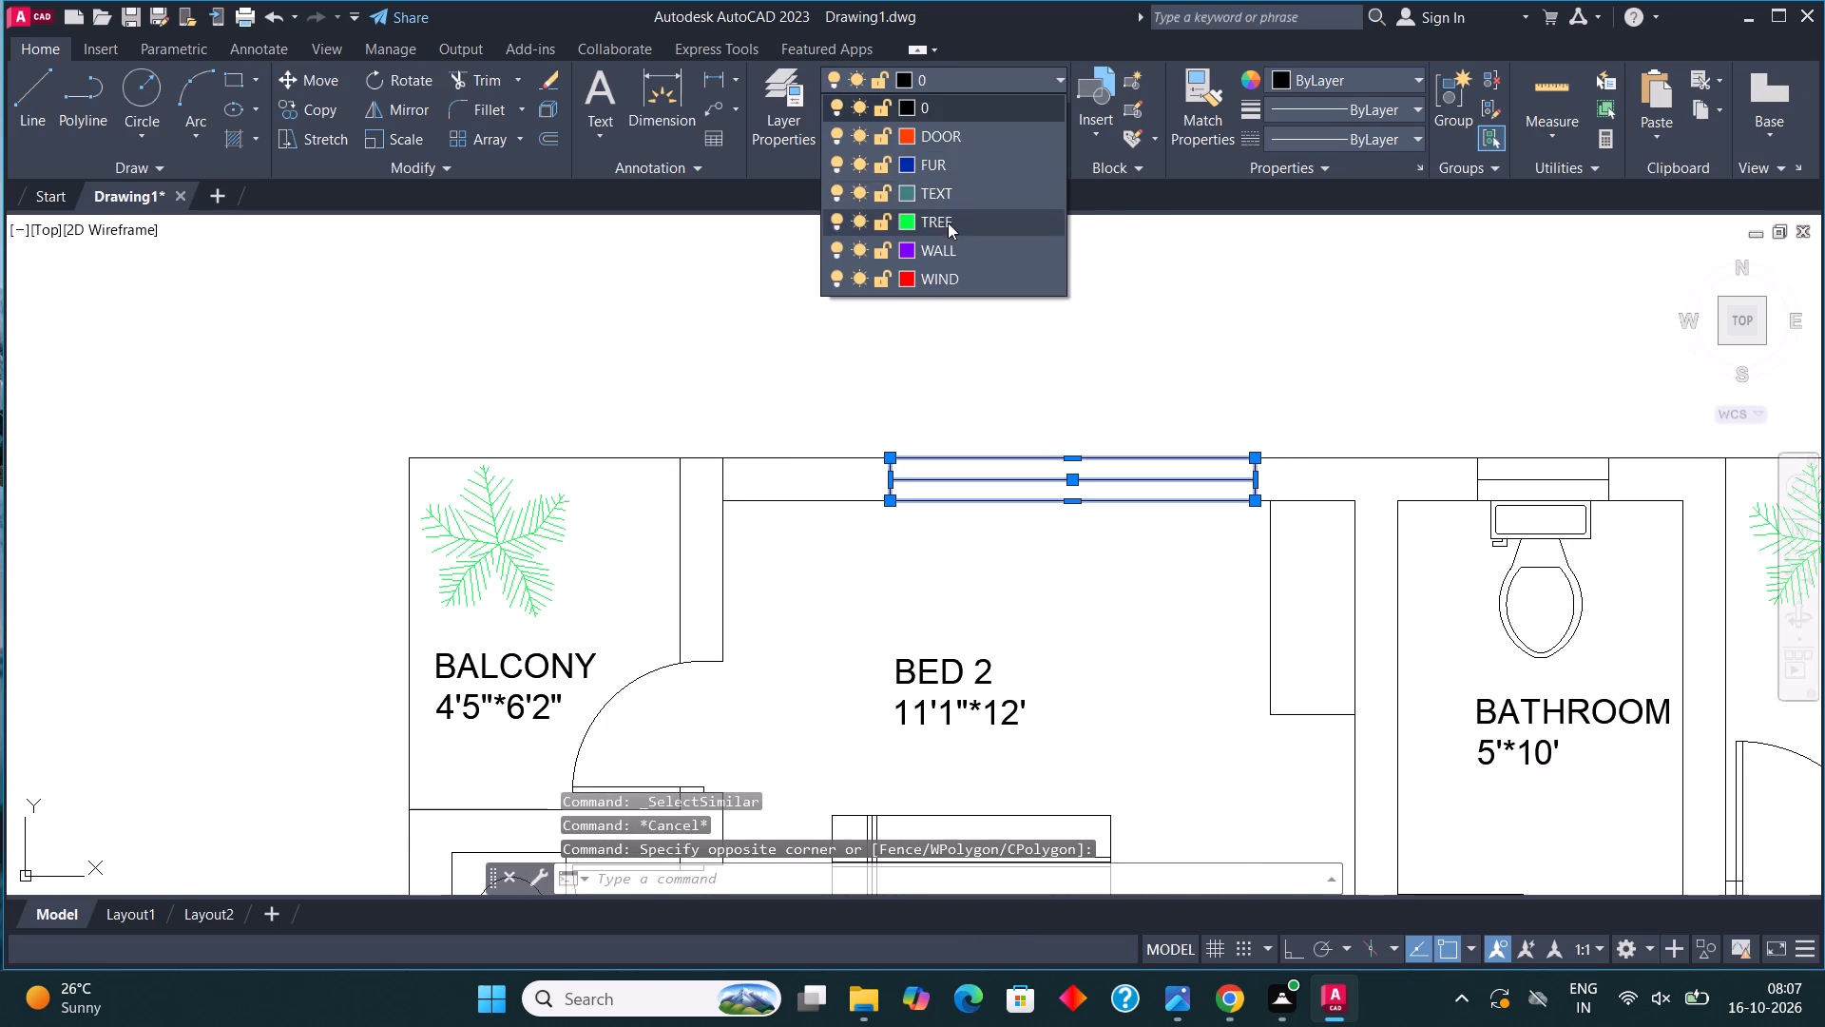
pyautogui.click(950, 276)
pyautogui.press('Escape')
# Move the window above the toilet in the 5'*10' BATHROOM to the WIND layer.
pyautogui.scroll(-3, 766, 332)
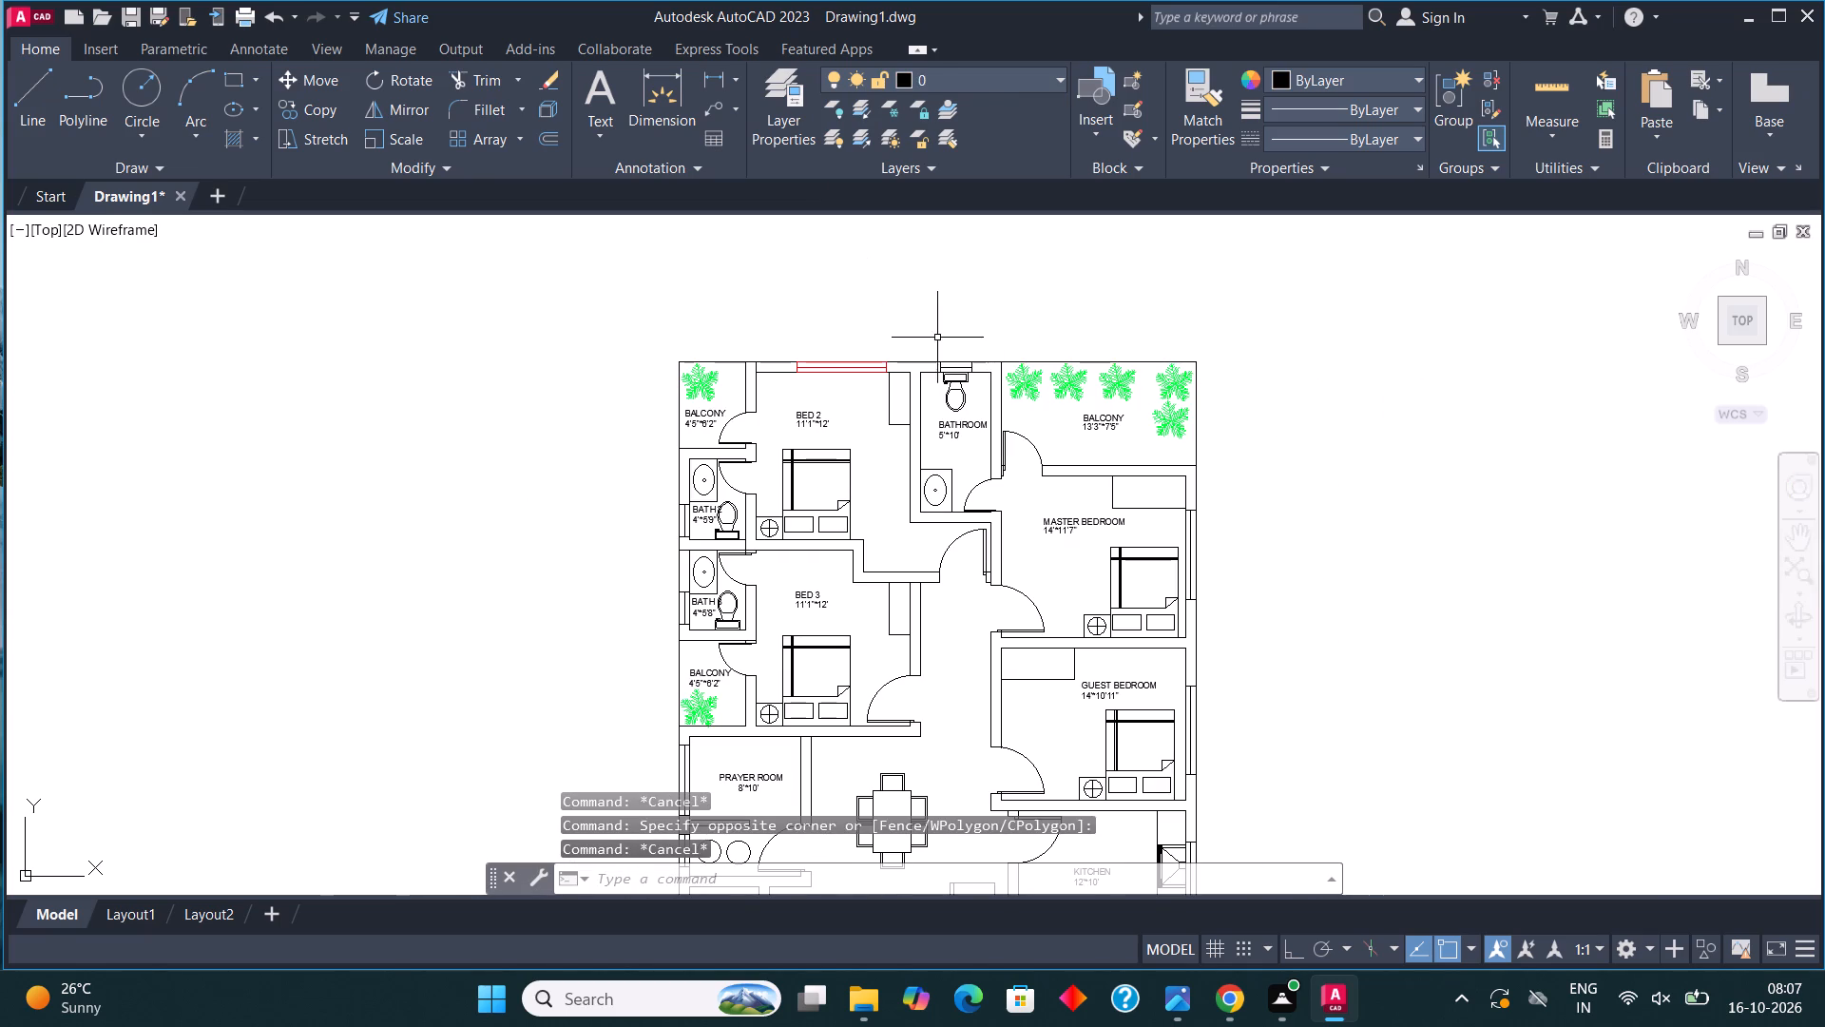
pyautogui.scroll(4, 927, 346)
pyautogui.click(974, 545)
pyautogui.click(1298, 399)
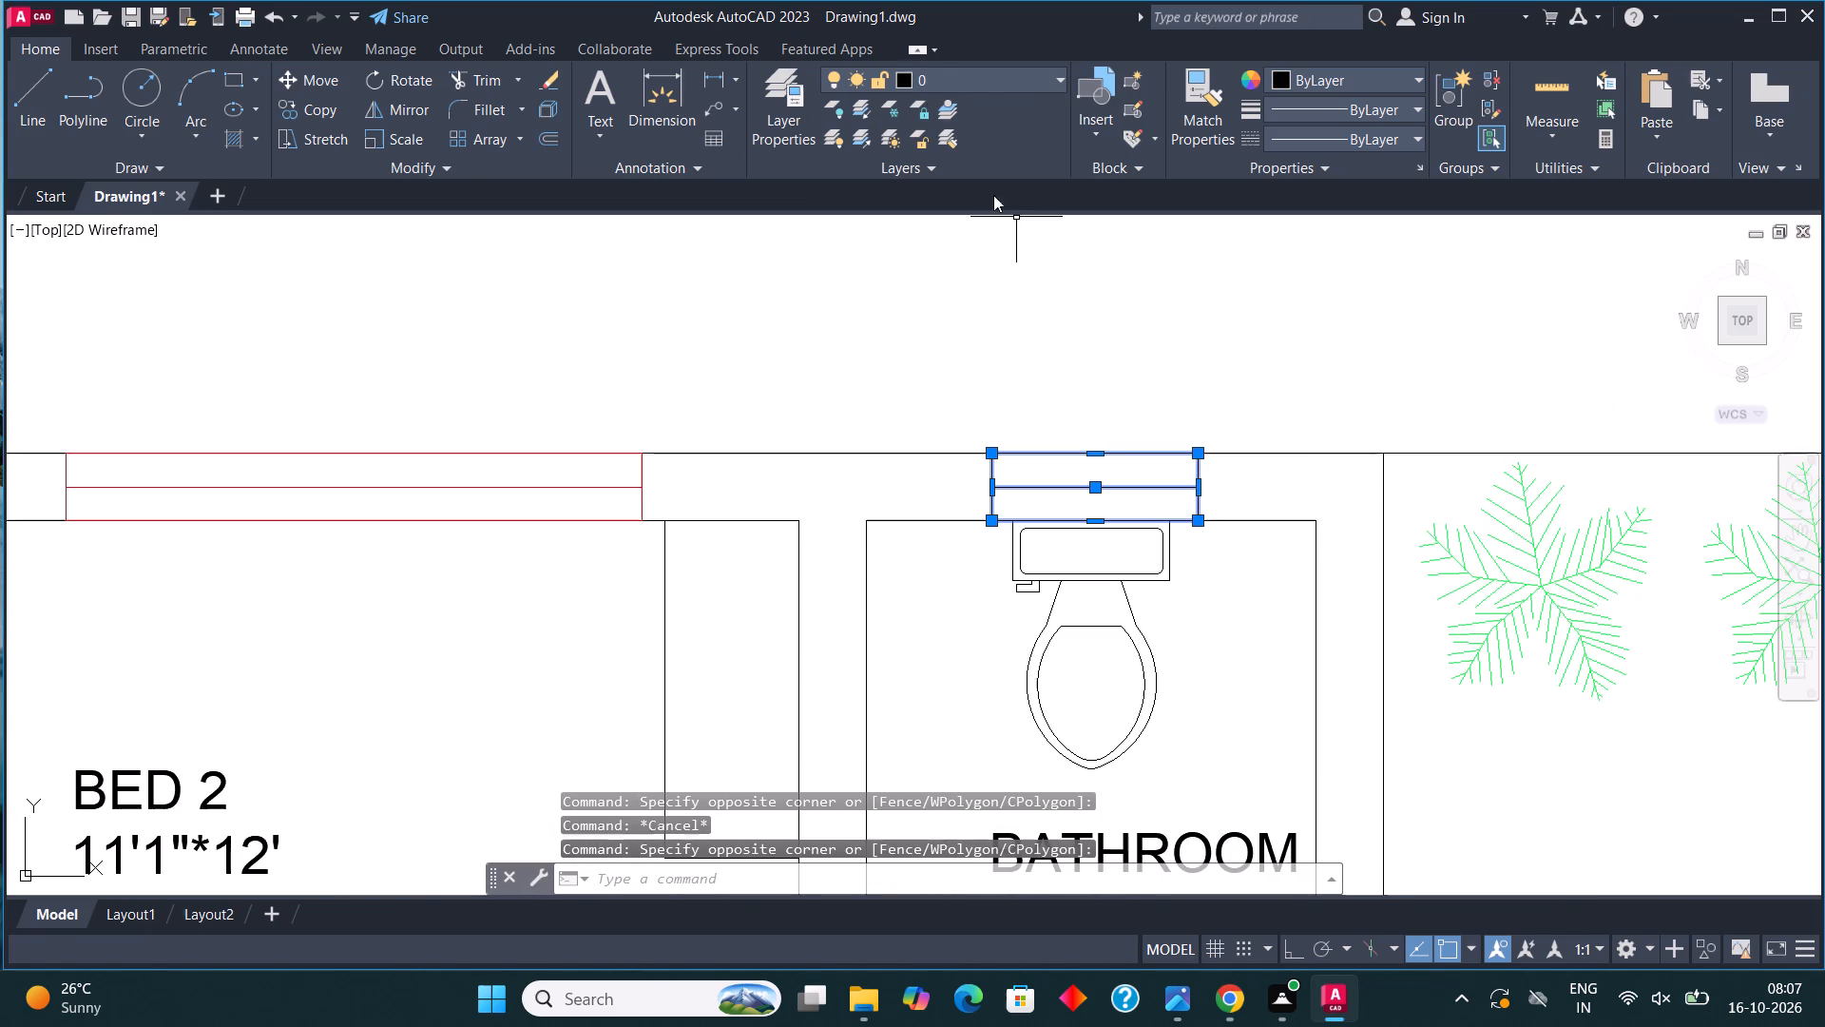
pyautogui.click(946, 78)
pyautogui.click(972, 278)
pyautogui.press('Escape')
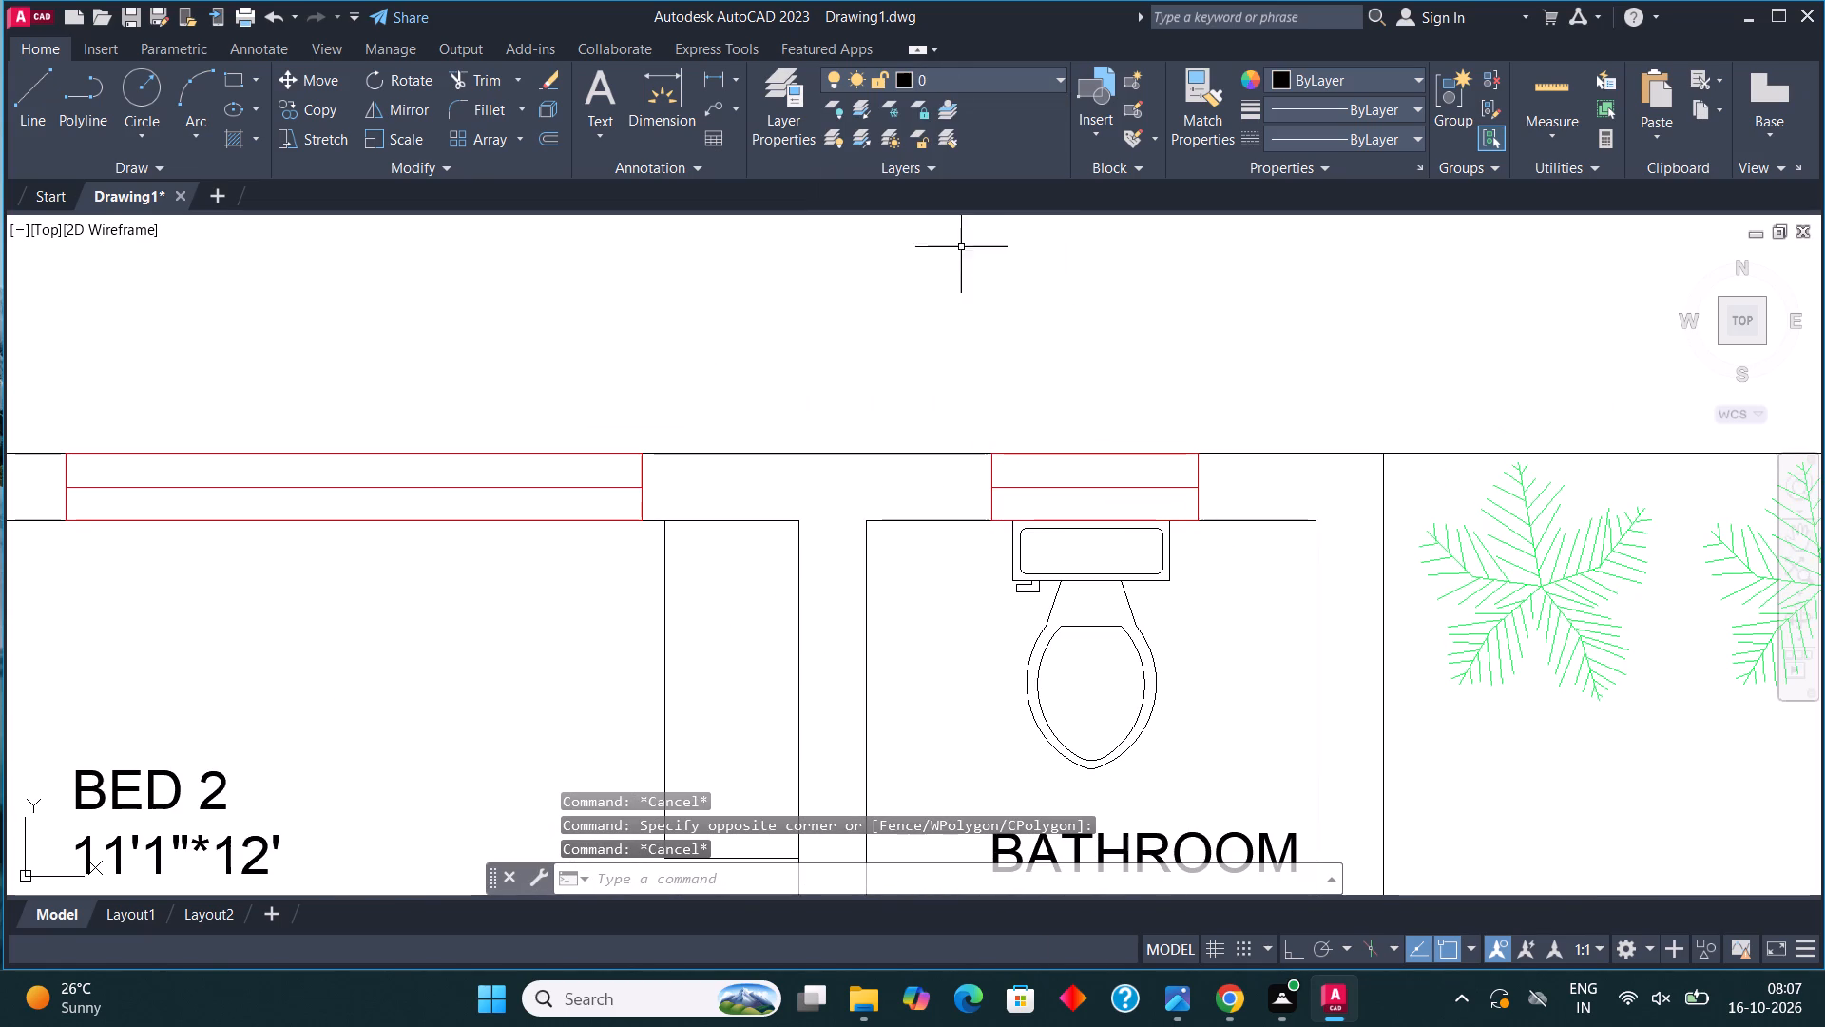
# Make WALL the current layer and solid-hatch the walls between the upper-left balcony and the BED 2 window.
pyautogui.click(950, 68)
pyautogui.click(948, 249)
pyautogui.scroll(-3, 1033, 357)
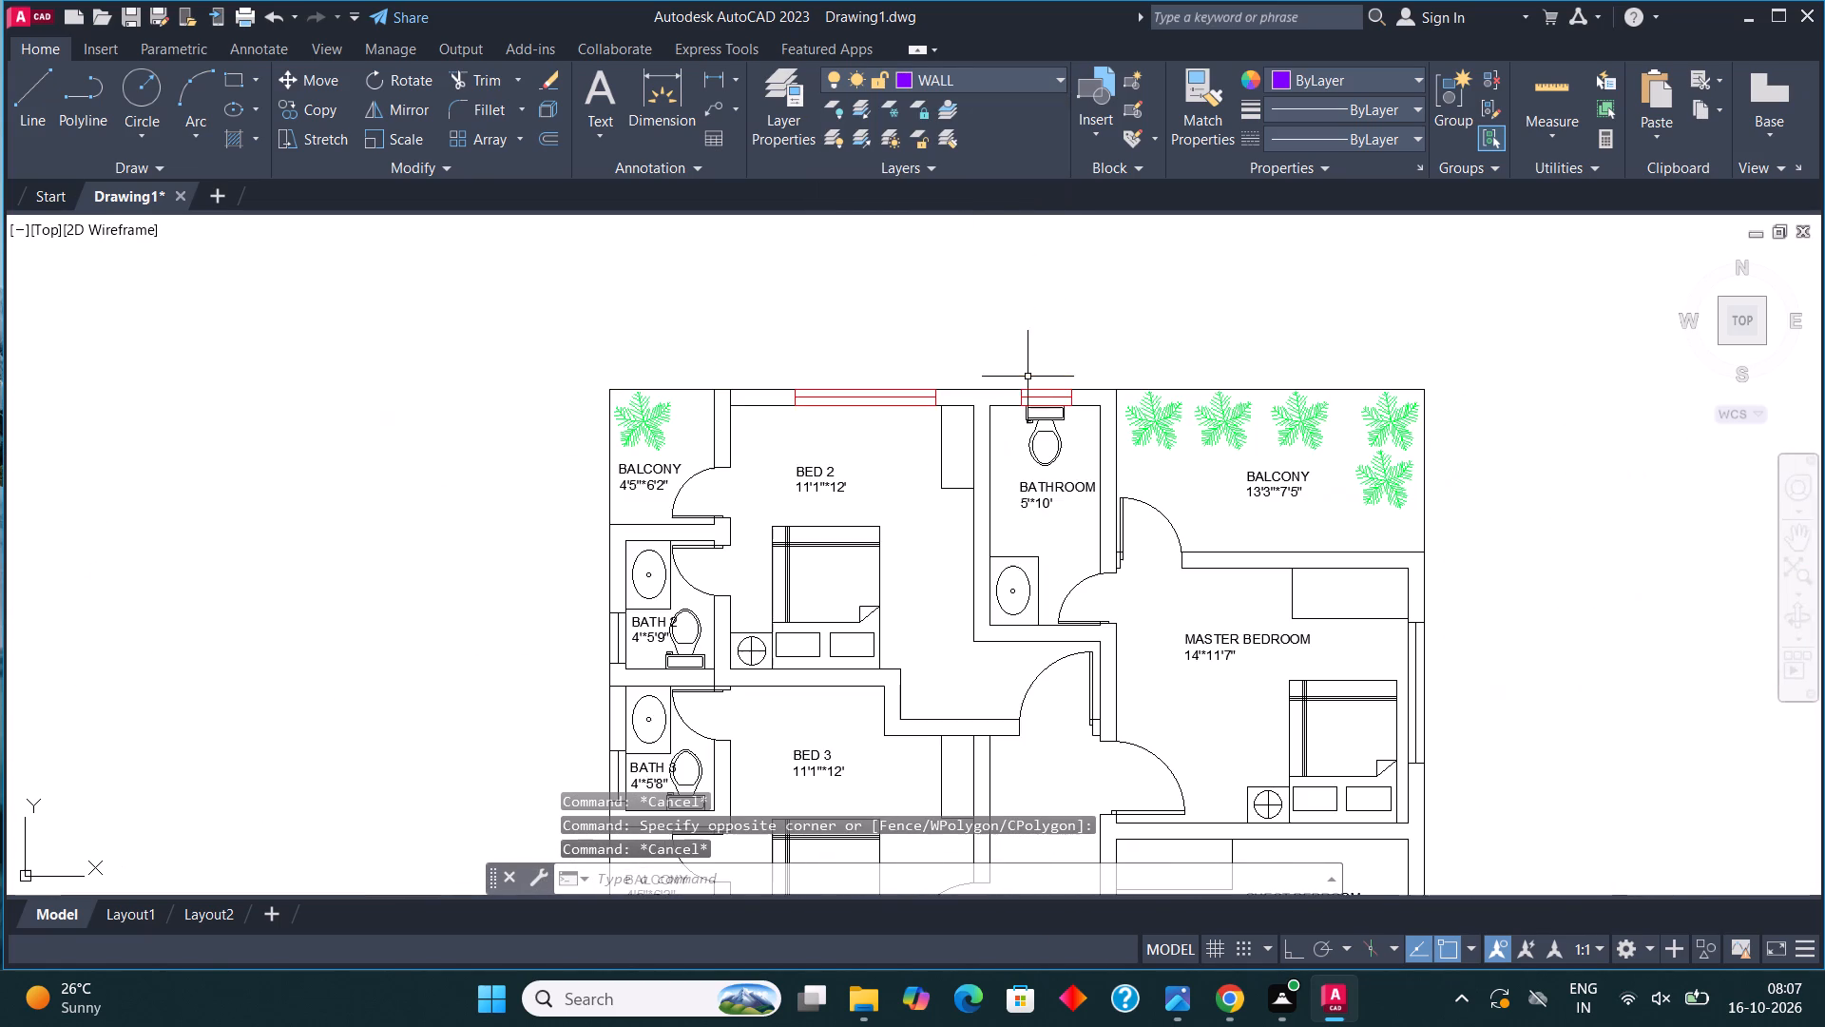
pyautogui.scroll(2, 752, 397)
pyautogui.press('h')
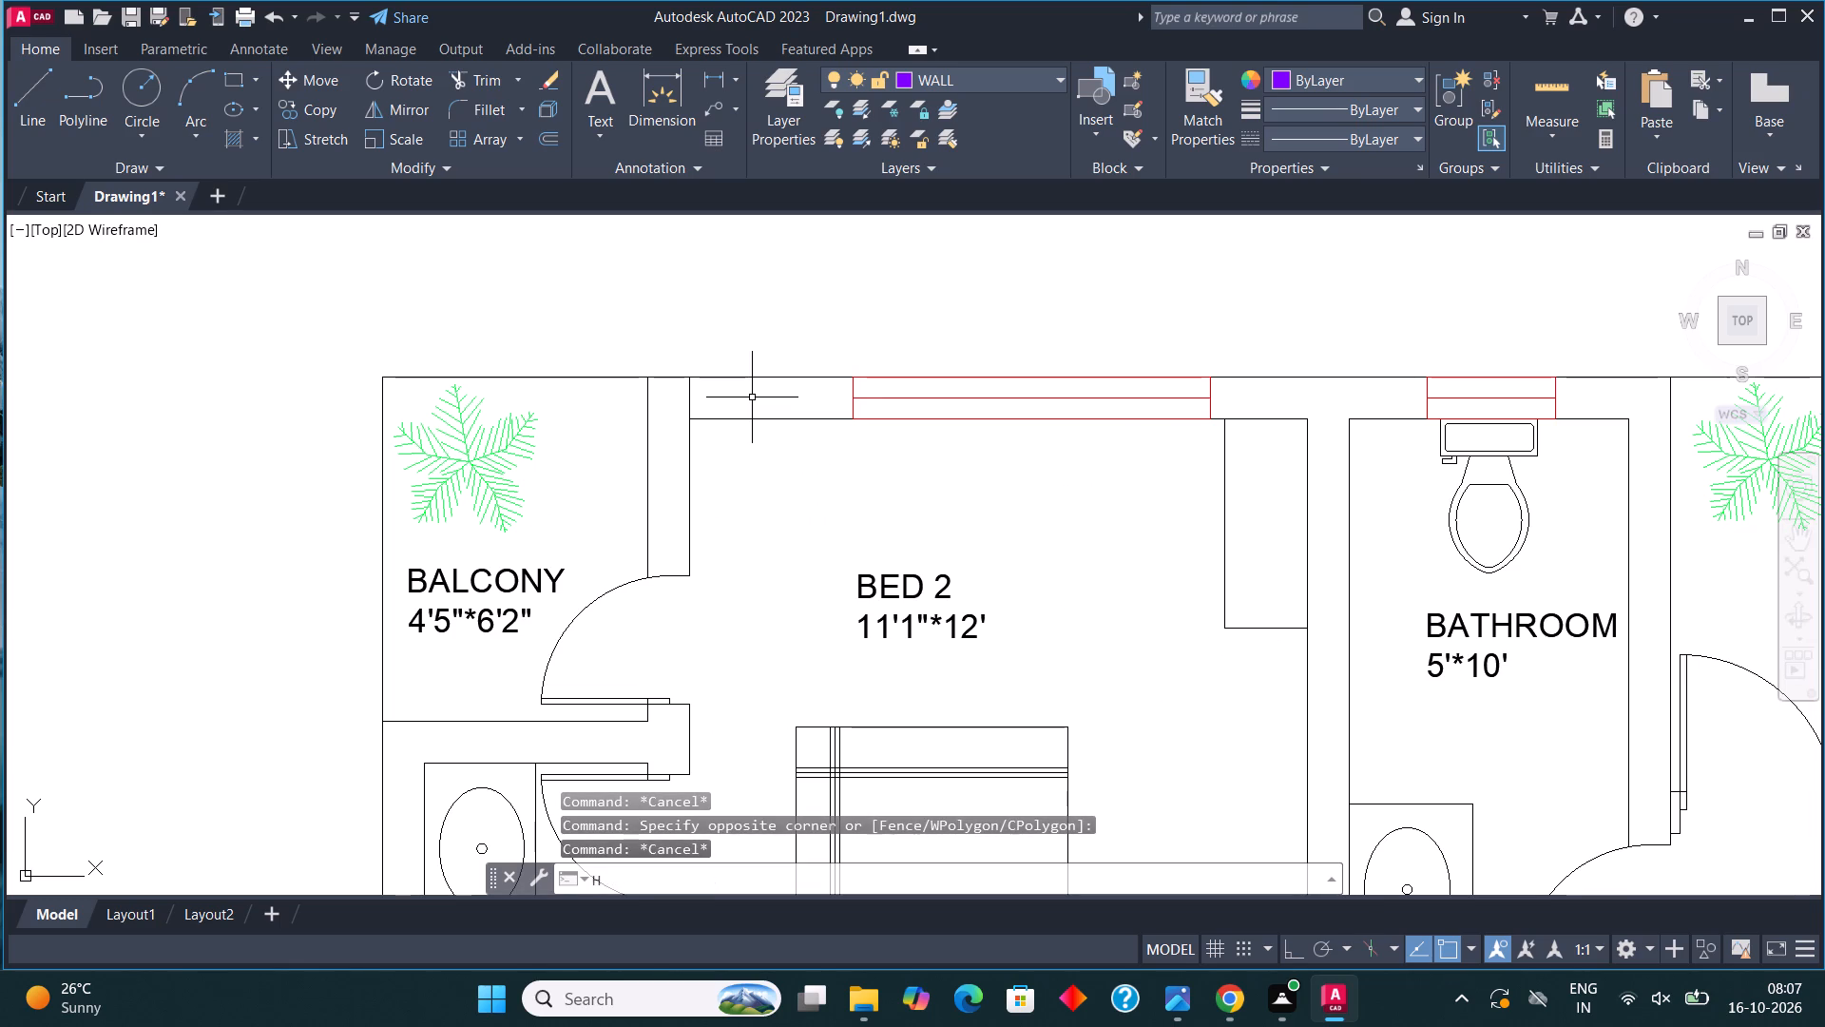
pyautogui.press('Return')
pyautogui.click(752, 397)
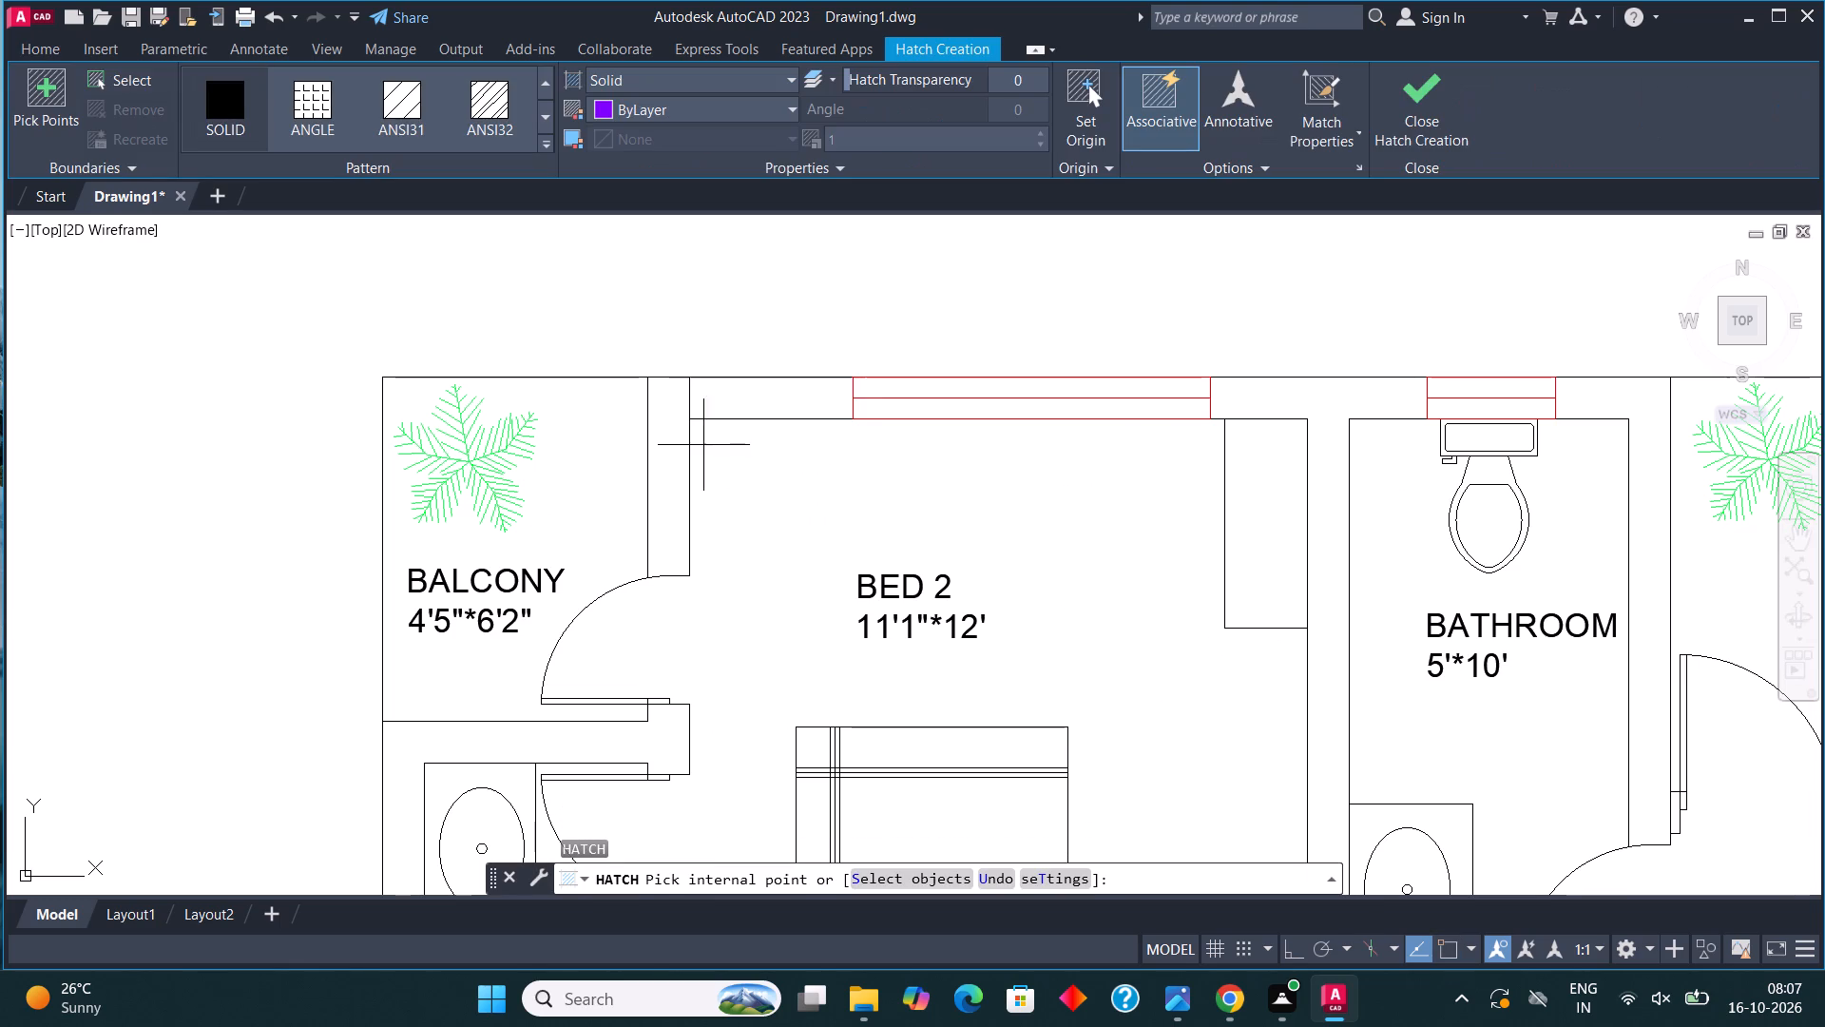
pyautogui.click(675, 466)
pyautogui.click(729, 397)
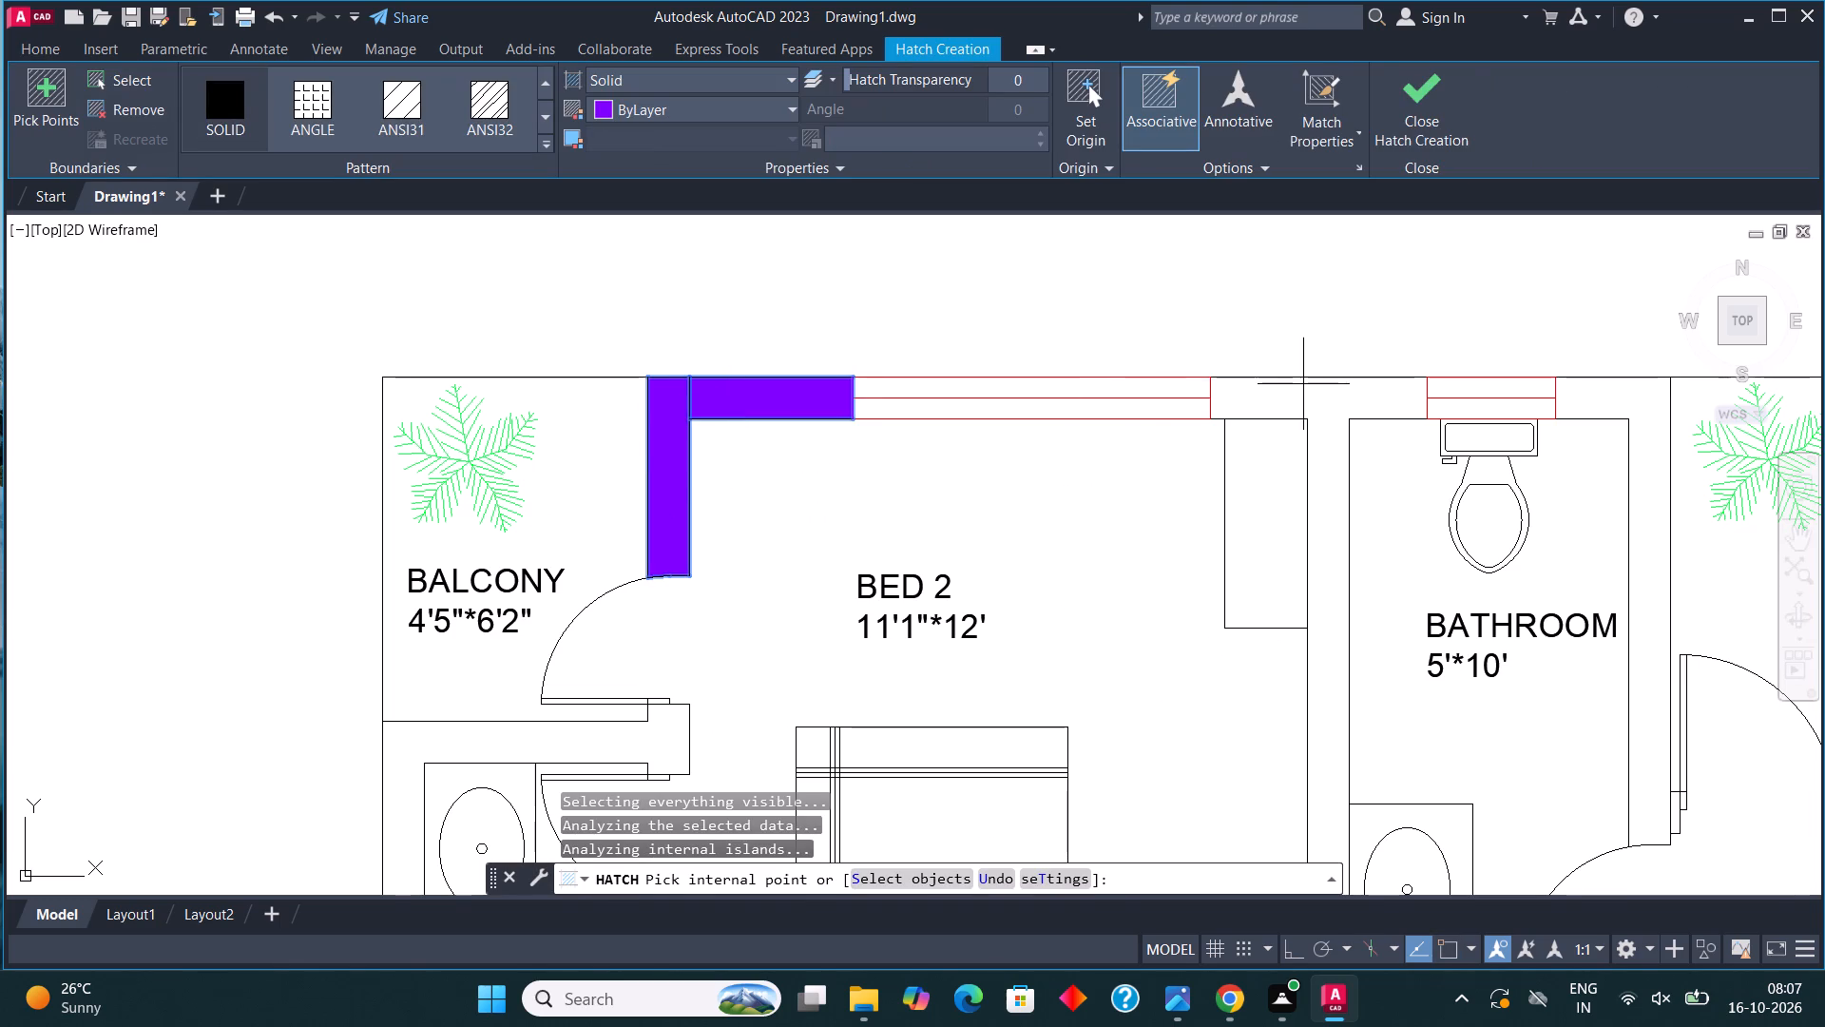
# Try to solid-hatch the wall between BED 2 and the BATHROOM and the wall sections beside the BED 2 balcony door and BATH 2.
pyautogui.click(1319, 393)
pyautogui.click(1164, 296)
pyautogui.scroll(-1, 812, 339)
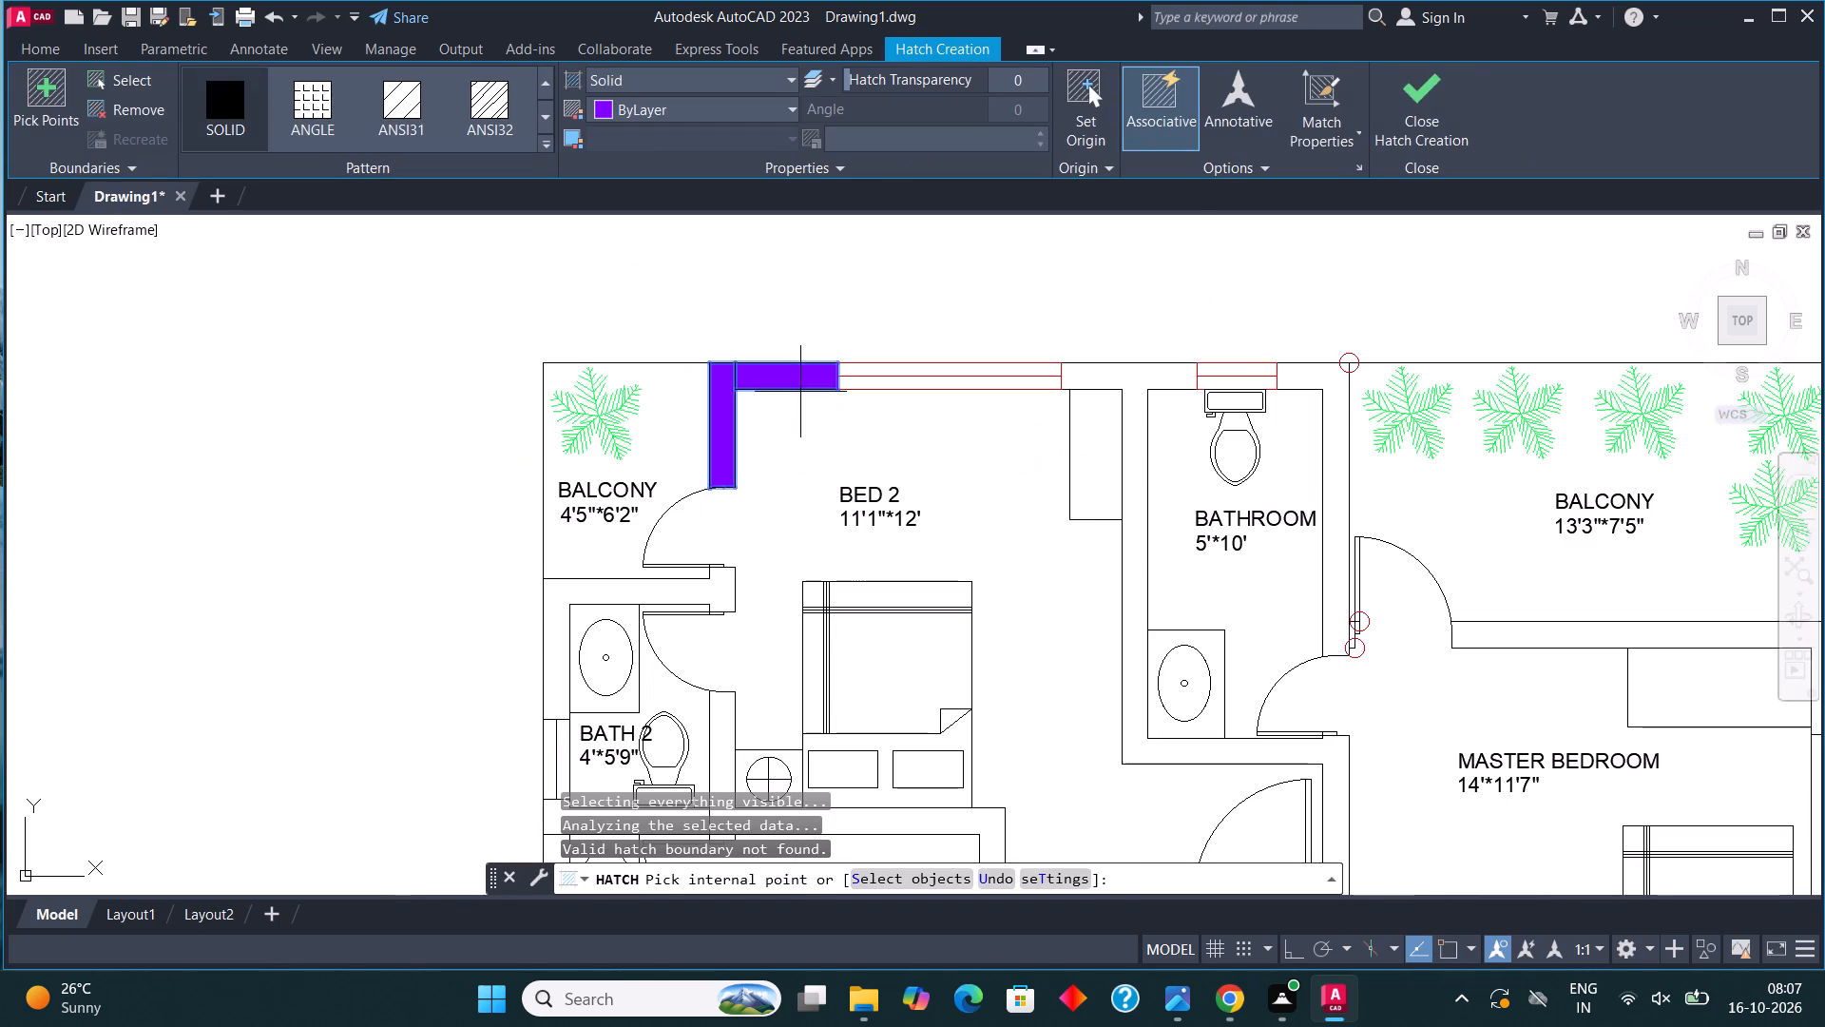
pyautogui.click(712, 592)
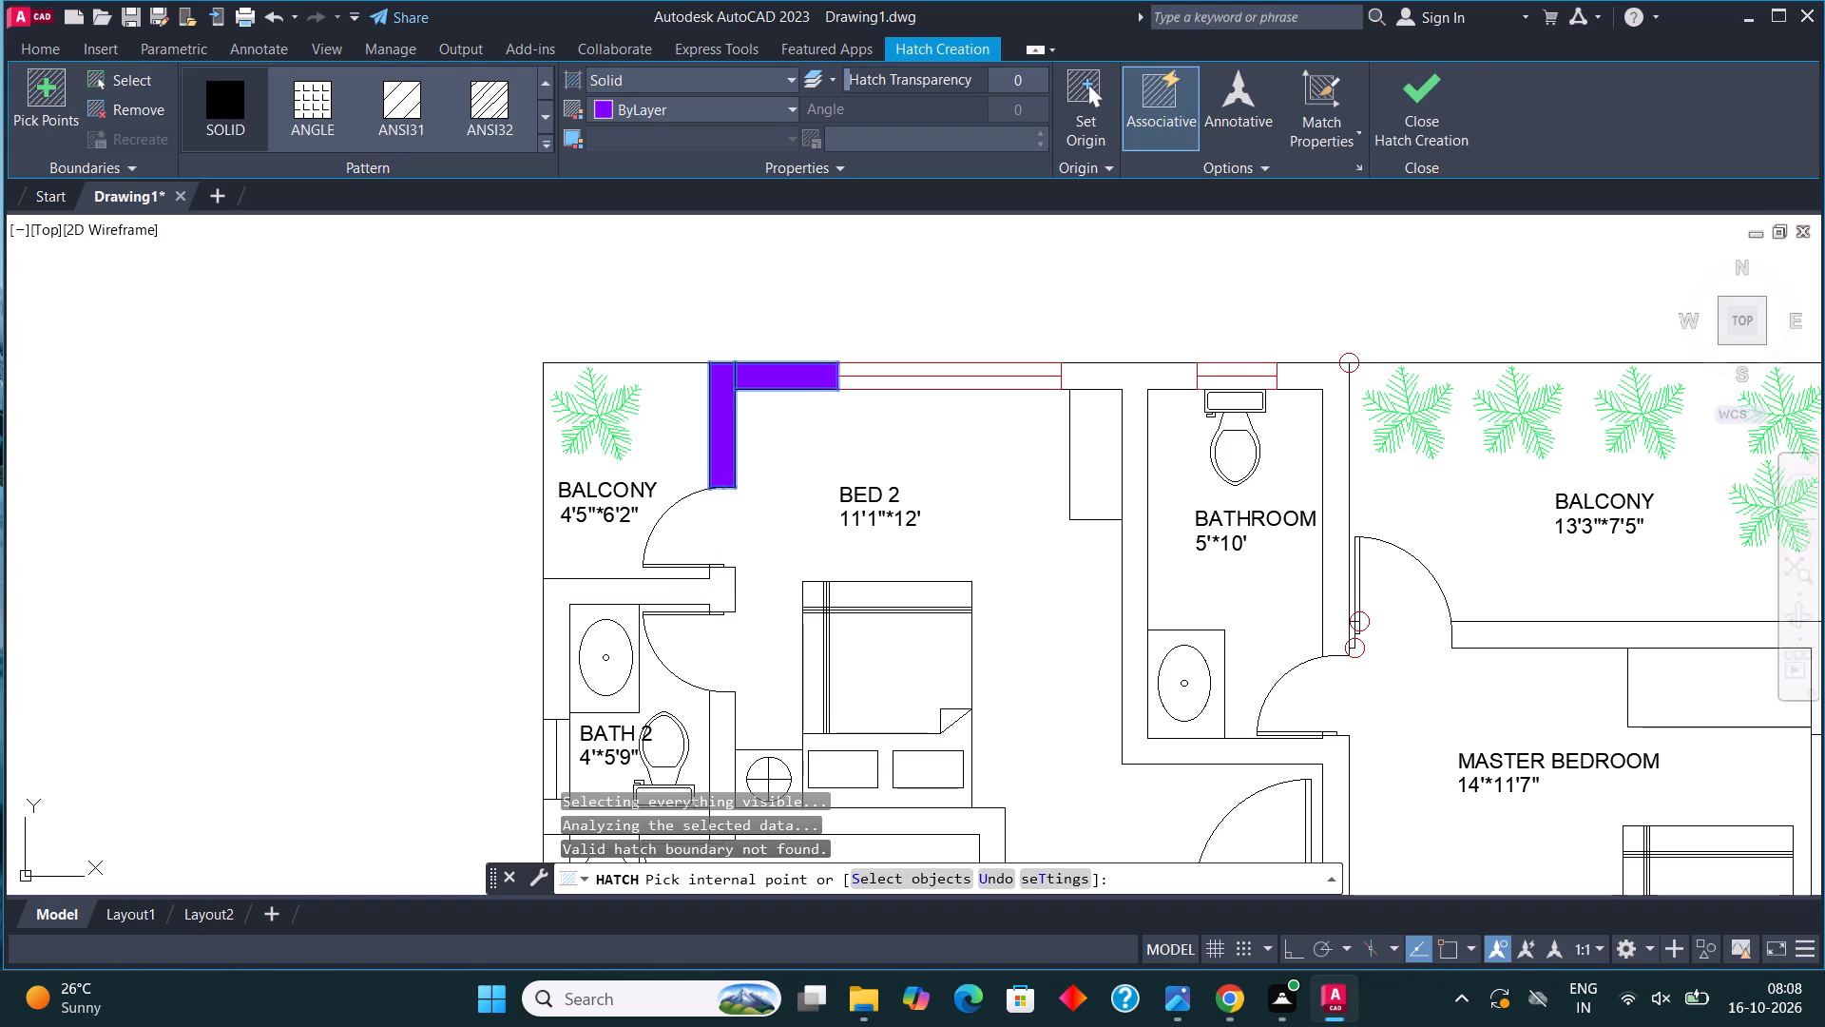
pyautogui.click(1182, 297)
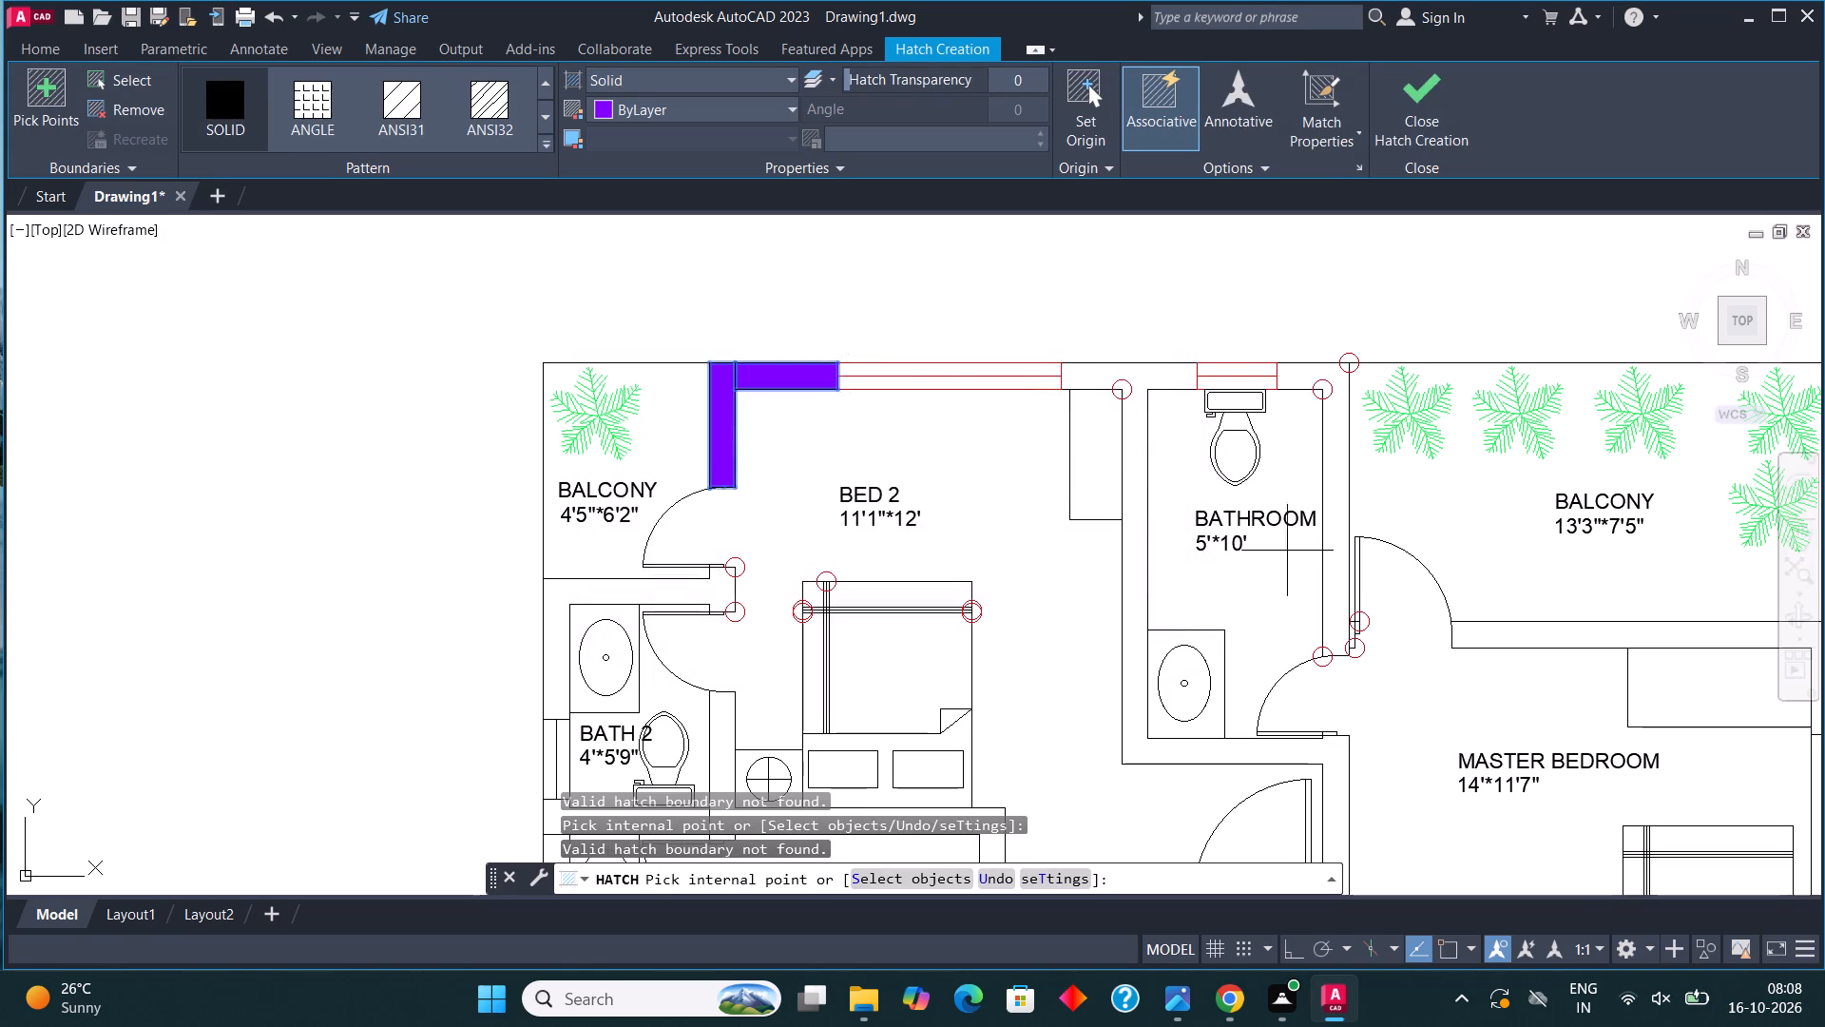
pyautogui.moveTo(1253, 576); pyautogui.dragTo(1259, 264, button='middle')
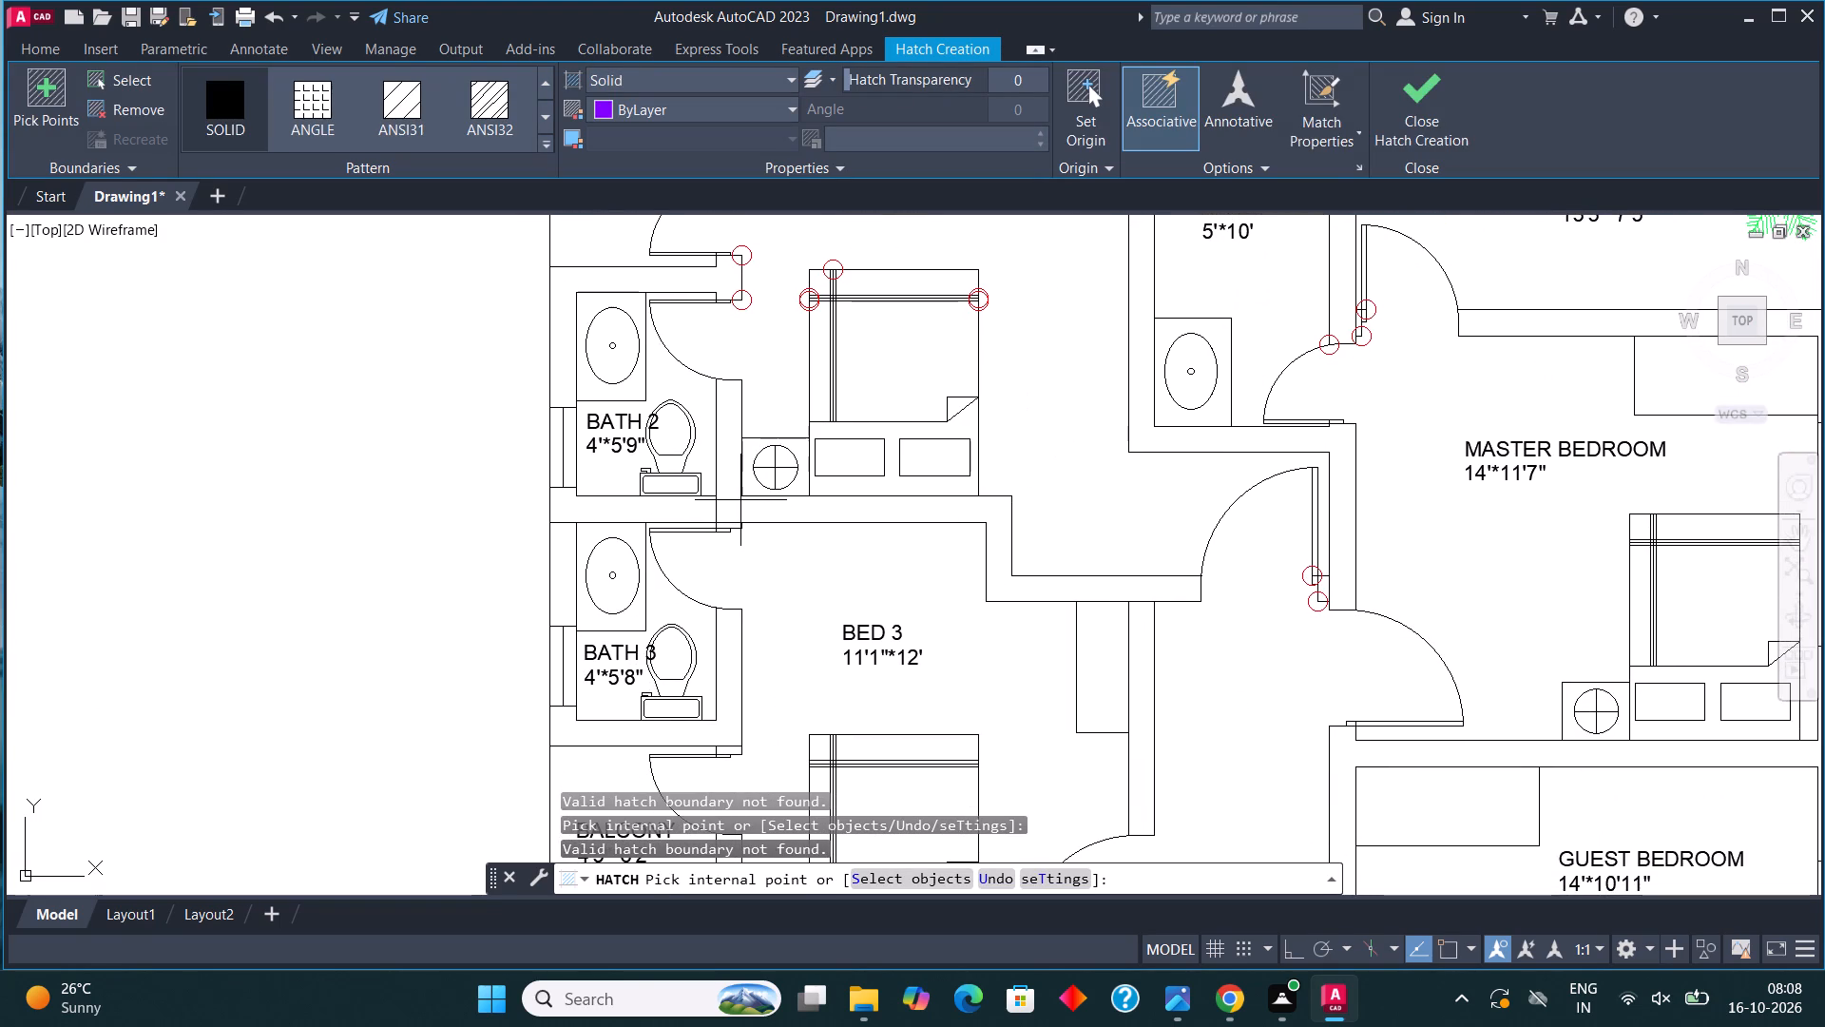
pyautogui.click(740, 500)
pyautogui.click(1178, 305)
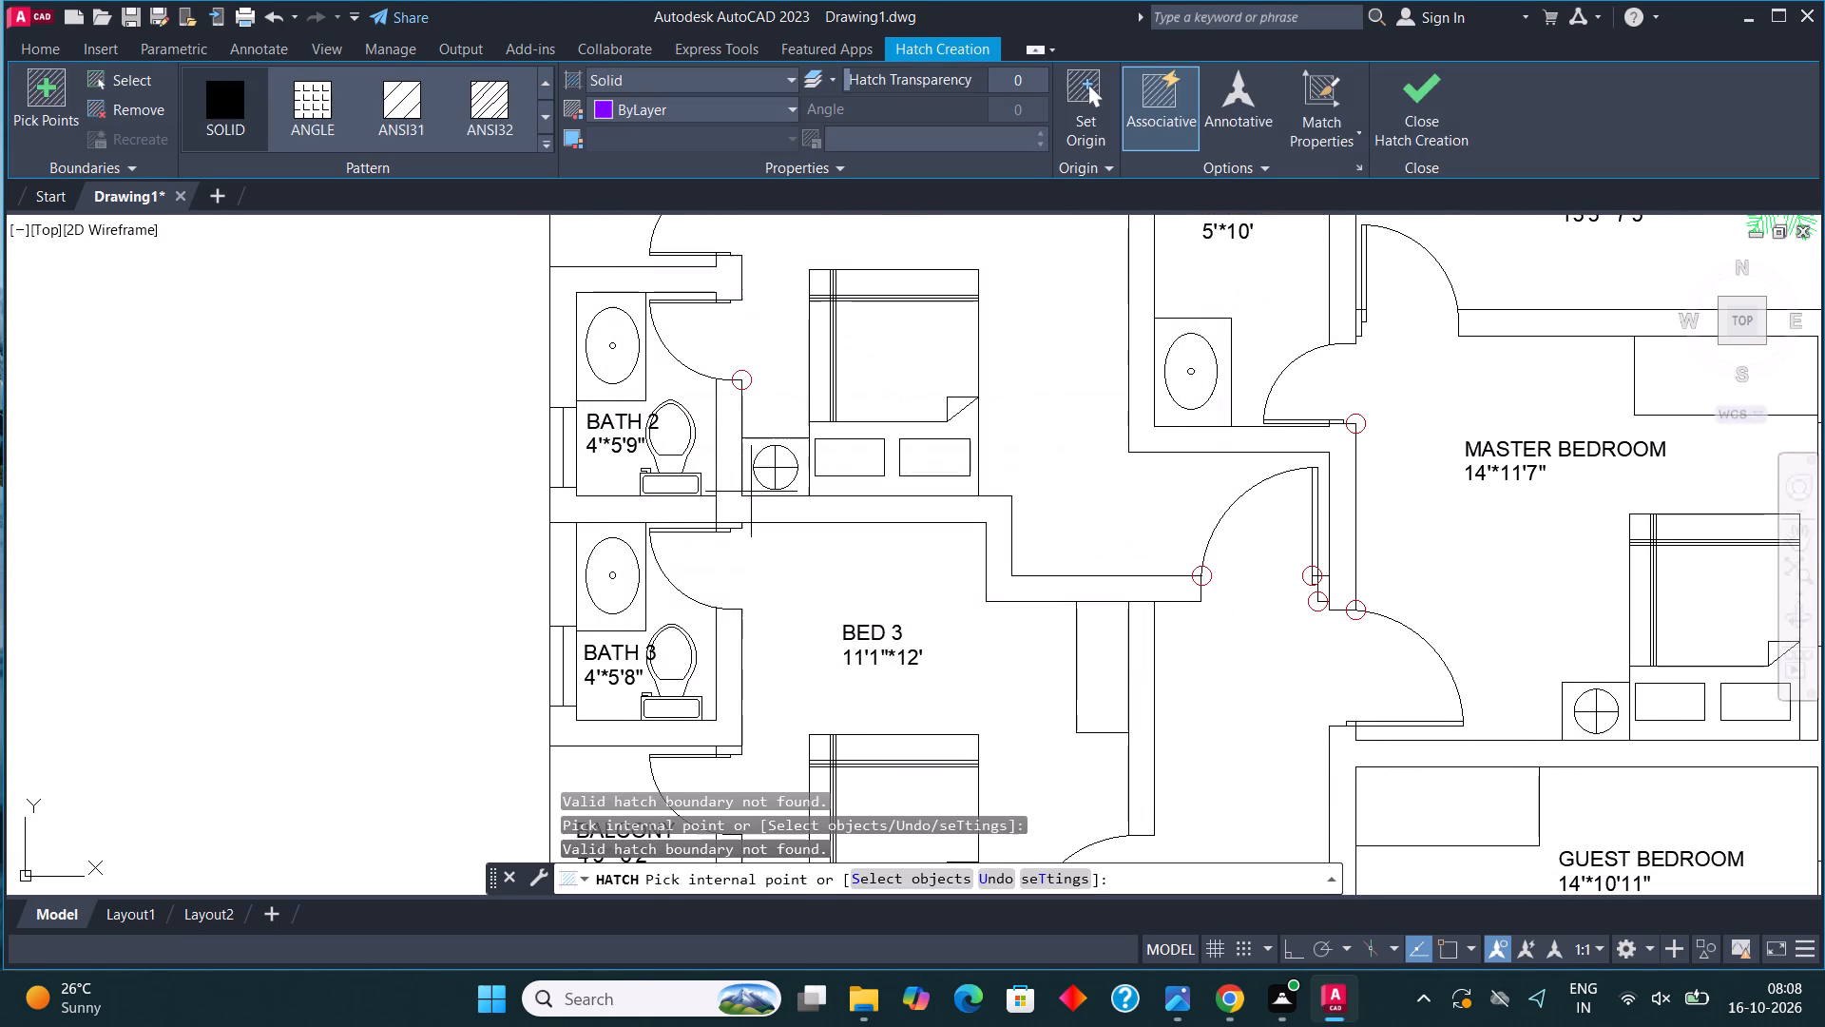
# Solid-hatch the walls around BATH 3, the wall below BED 3 and its balcony, and the wall section beside BED 3's door.
pyautogui.click(639, 507)
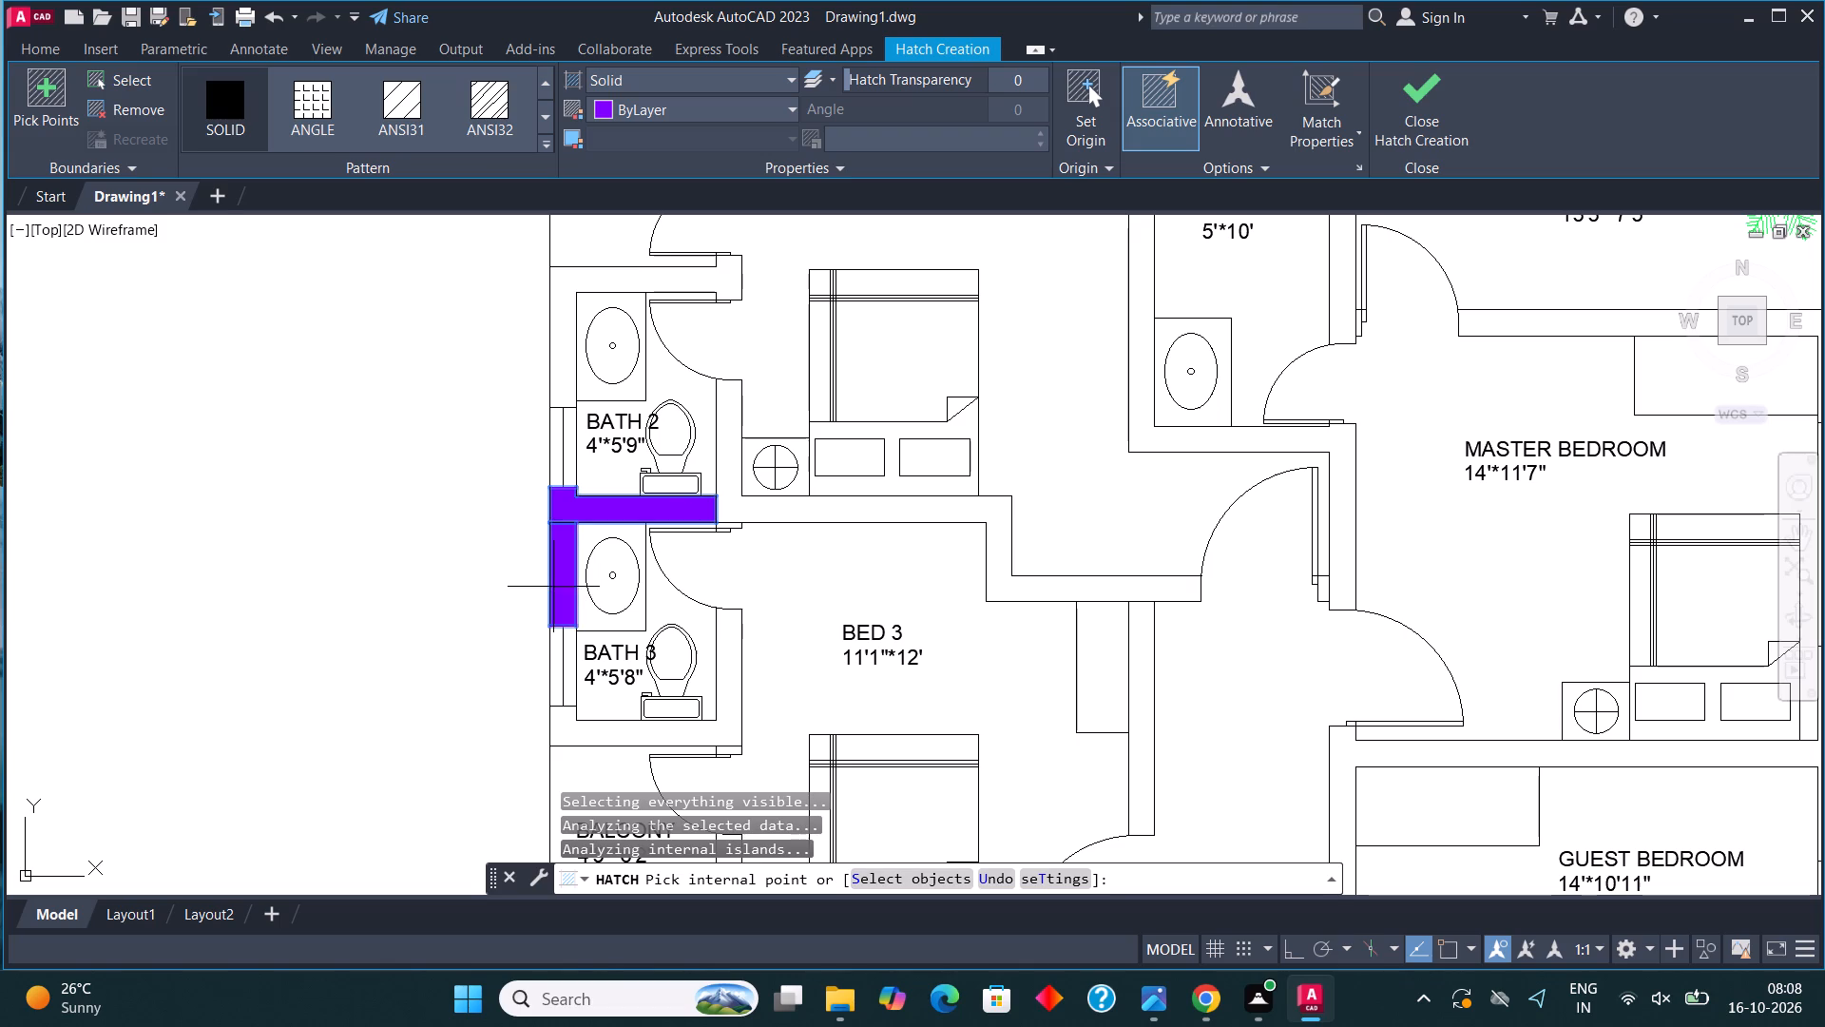
pyautogui.click(553, 587)
pyautogui.click(586, 741)
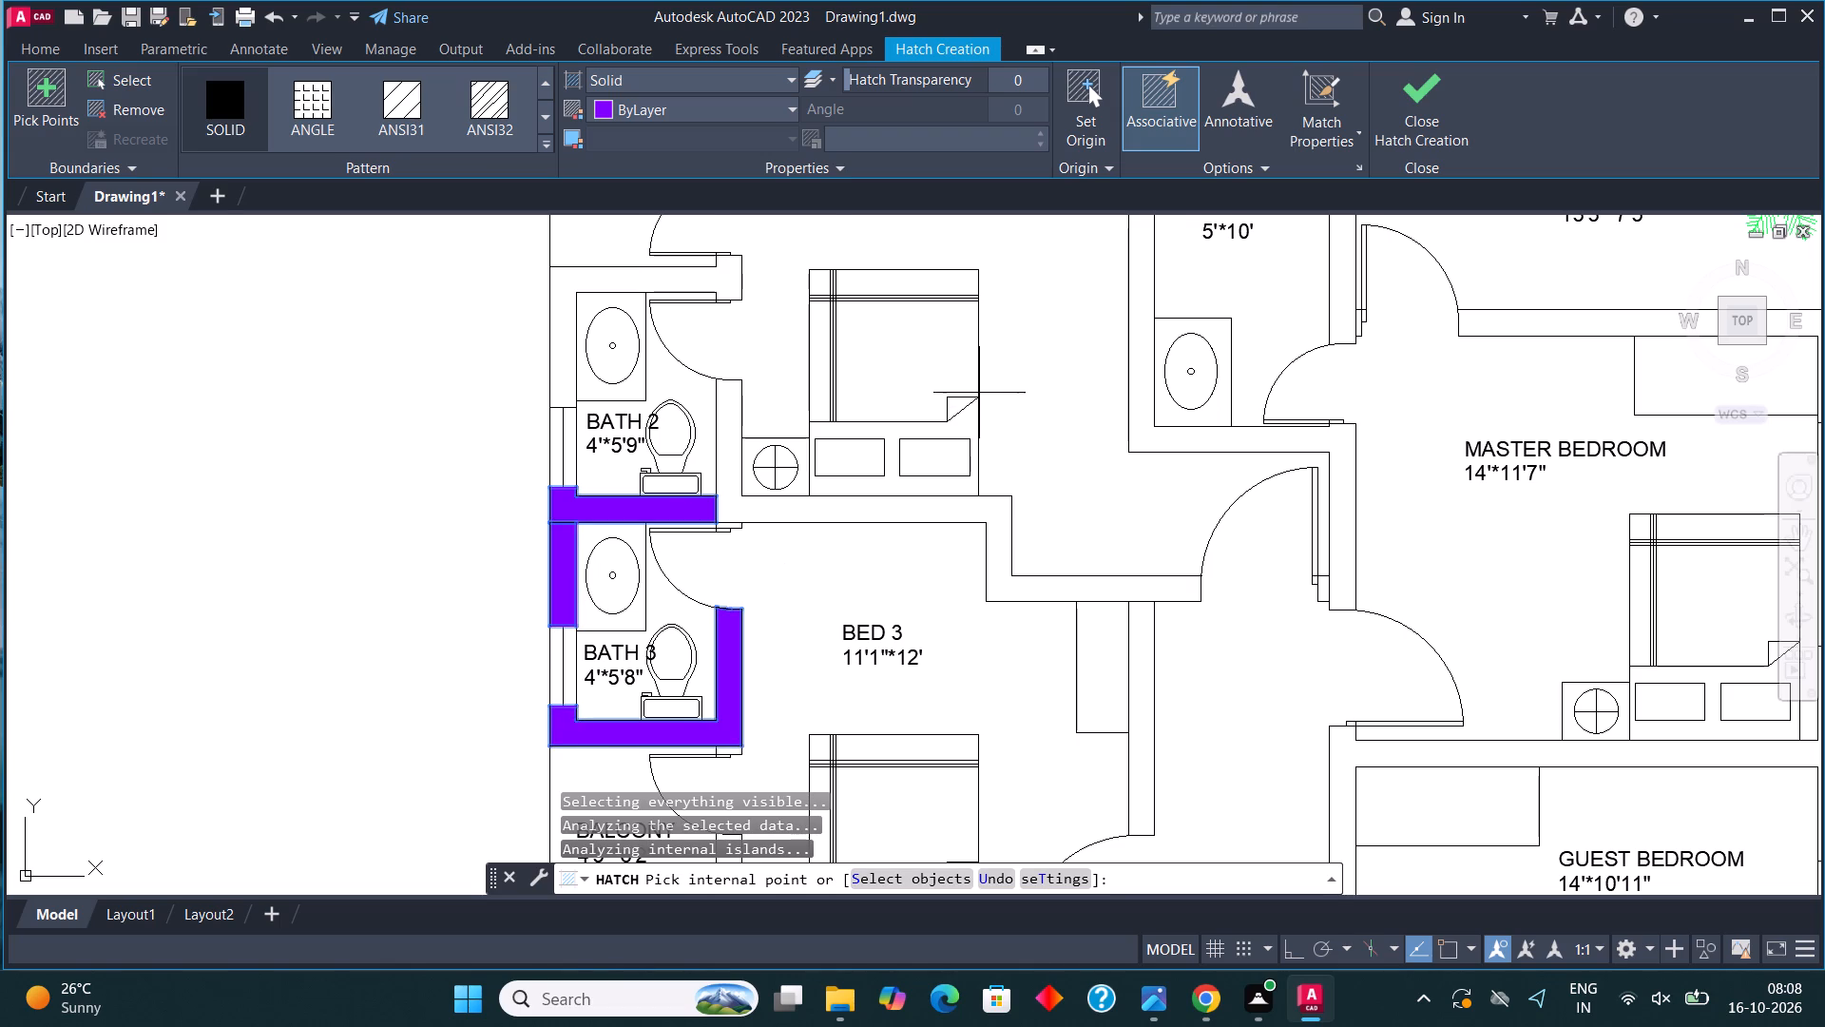
pyautogui.scroll(-2, 988, 412)
pyautogui.scroll(1, 899, 640)
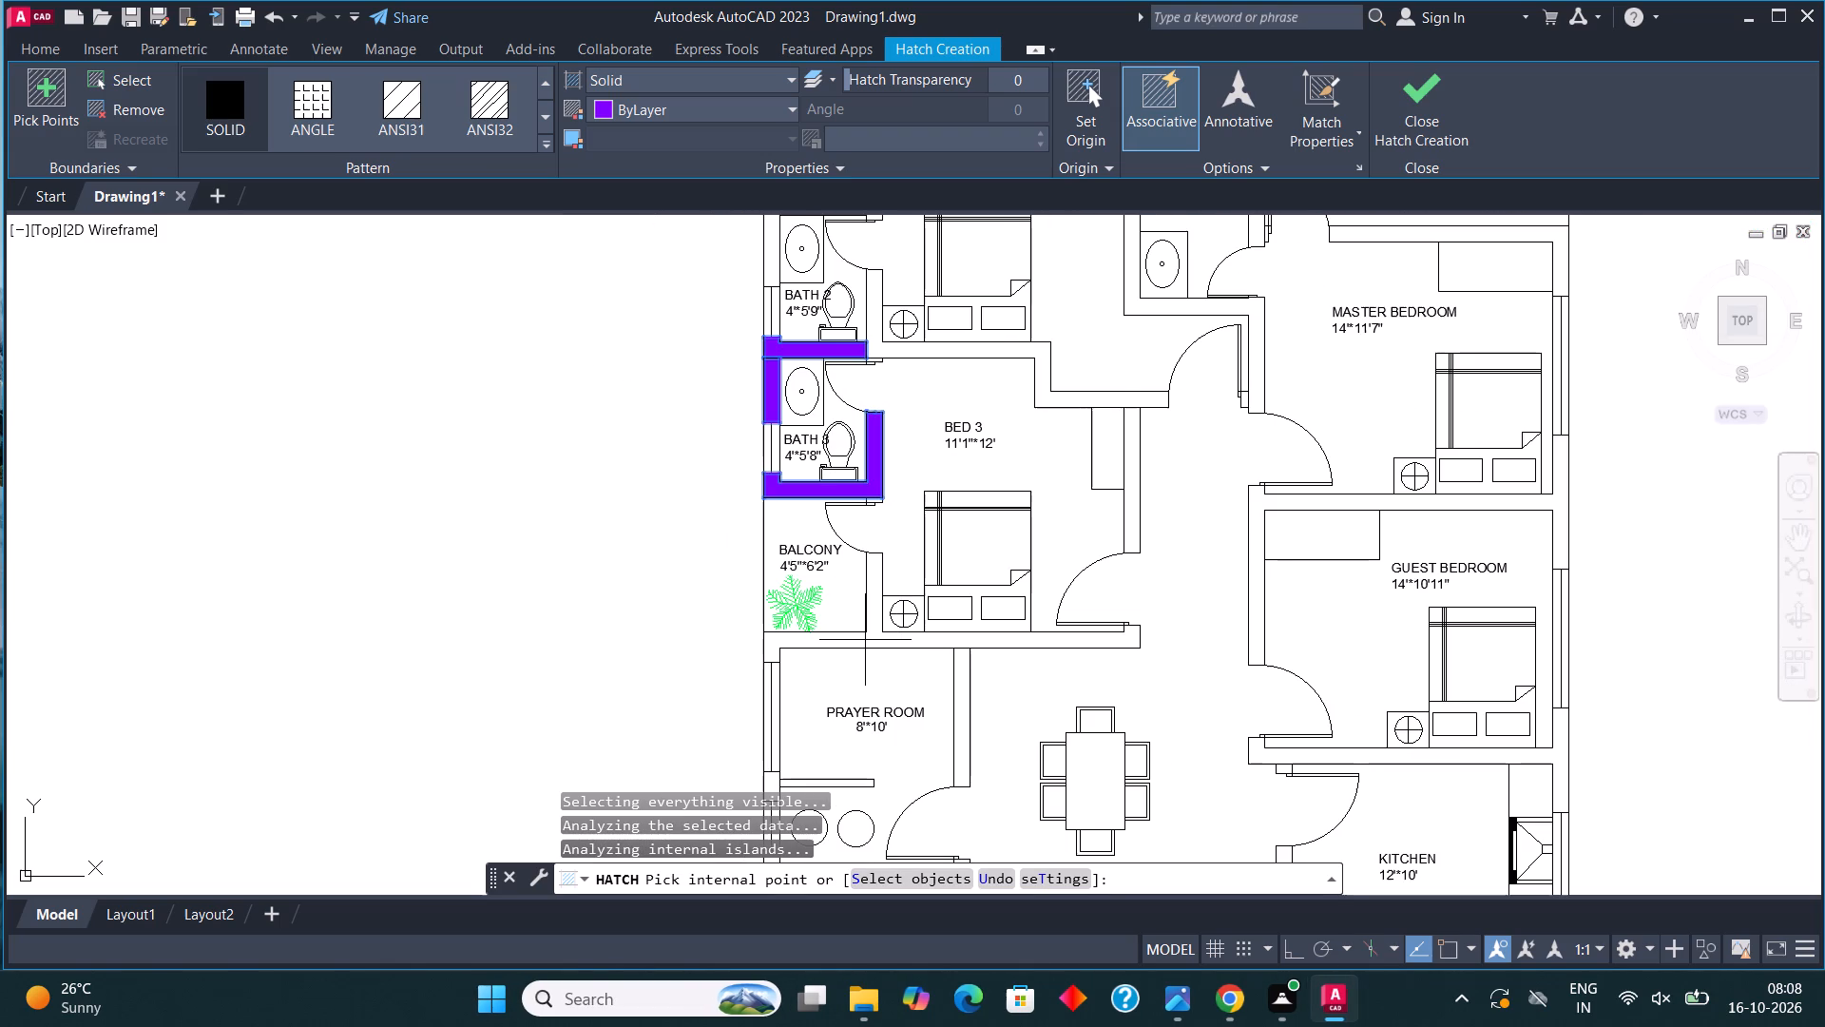
pyautogui.click(867, 642)
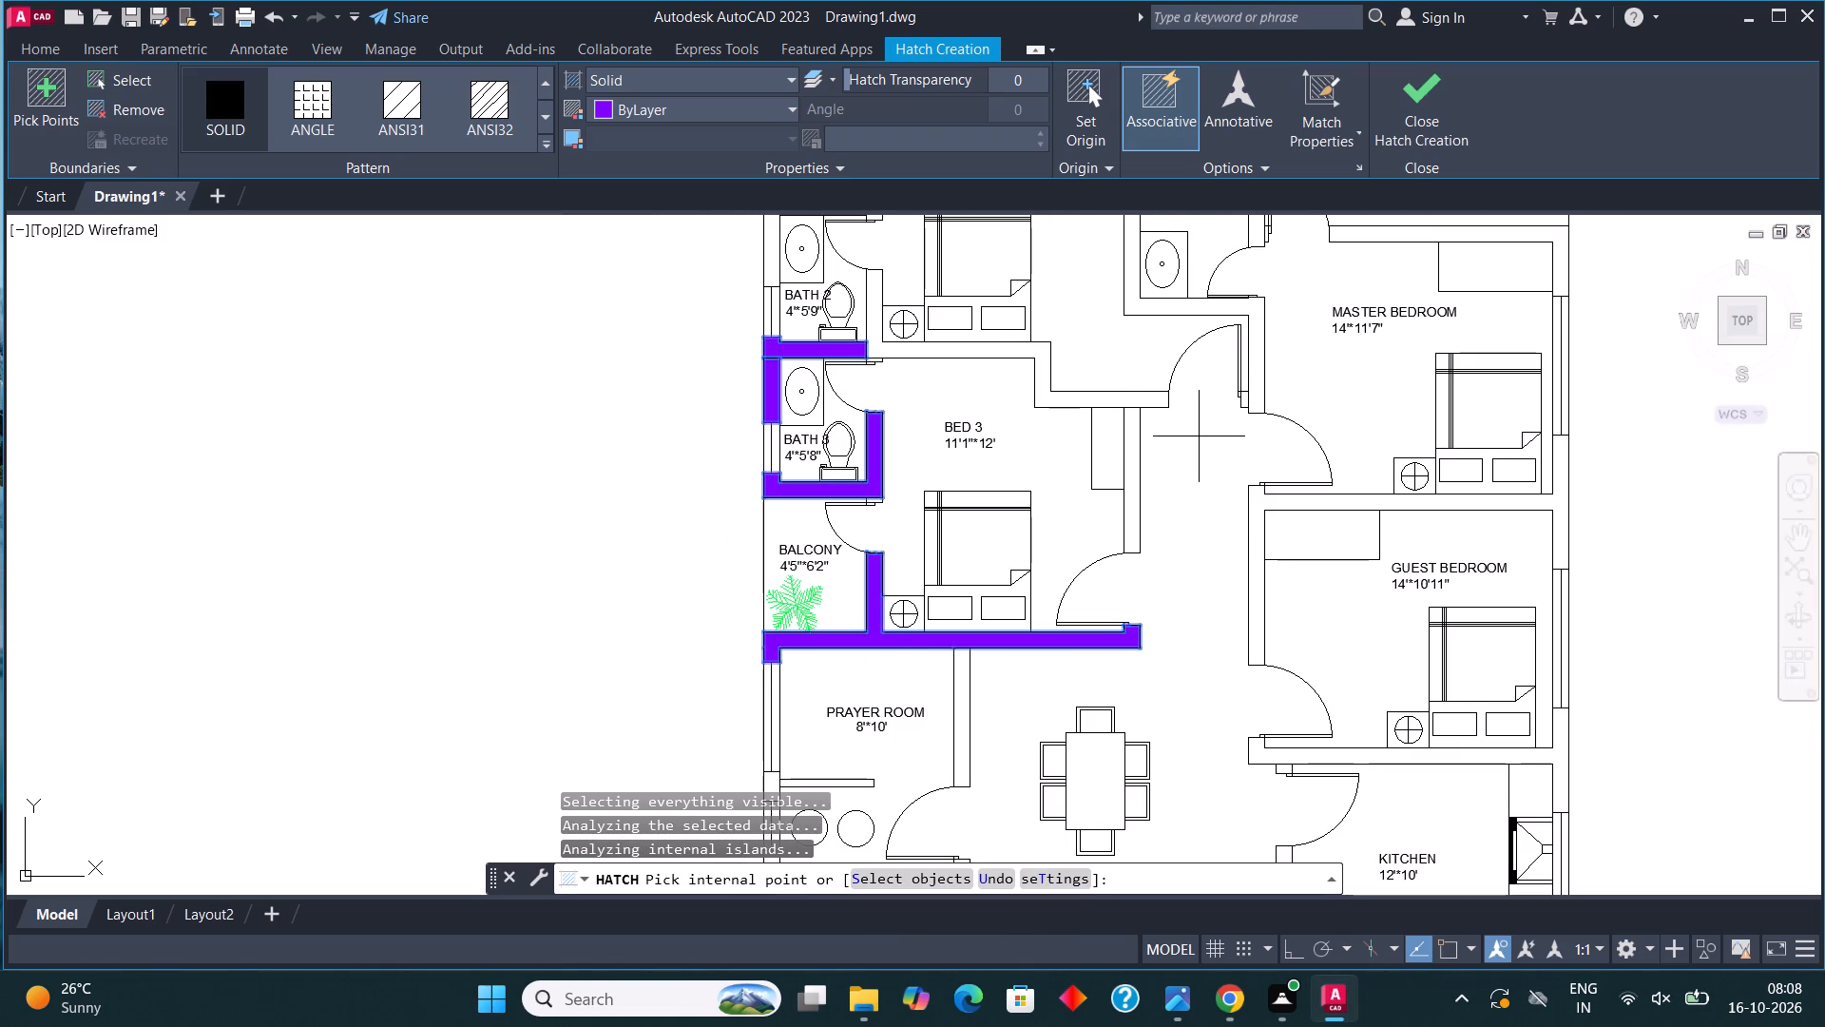
pyautogui.click(1129, 475)
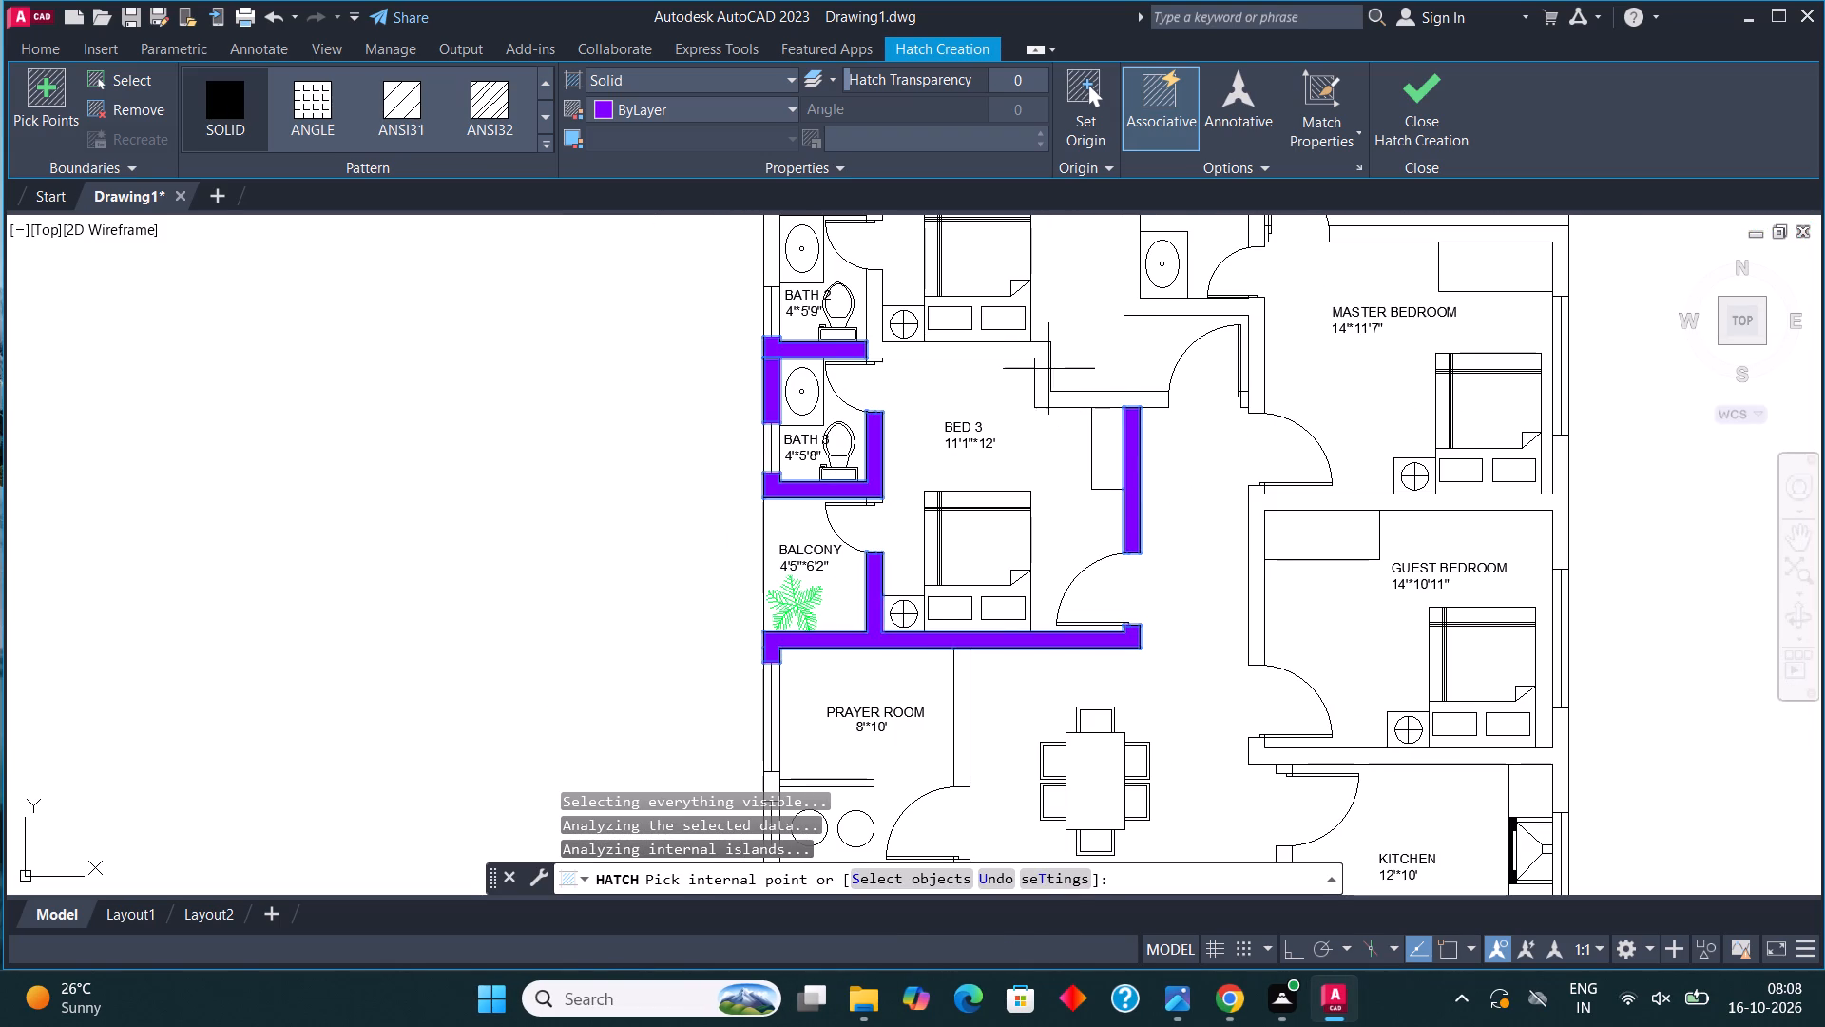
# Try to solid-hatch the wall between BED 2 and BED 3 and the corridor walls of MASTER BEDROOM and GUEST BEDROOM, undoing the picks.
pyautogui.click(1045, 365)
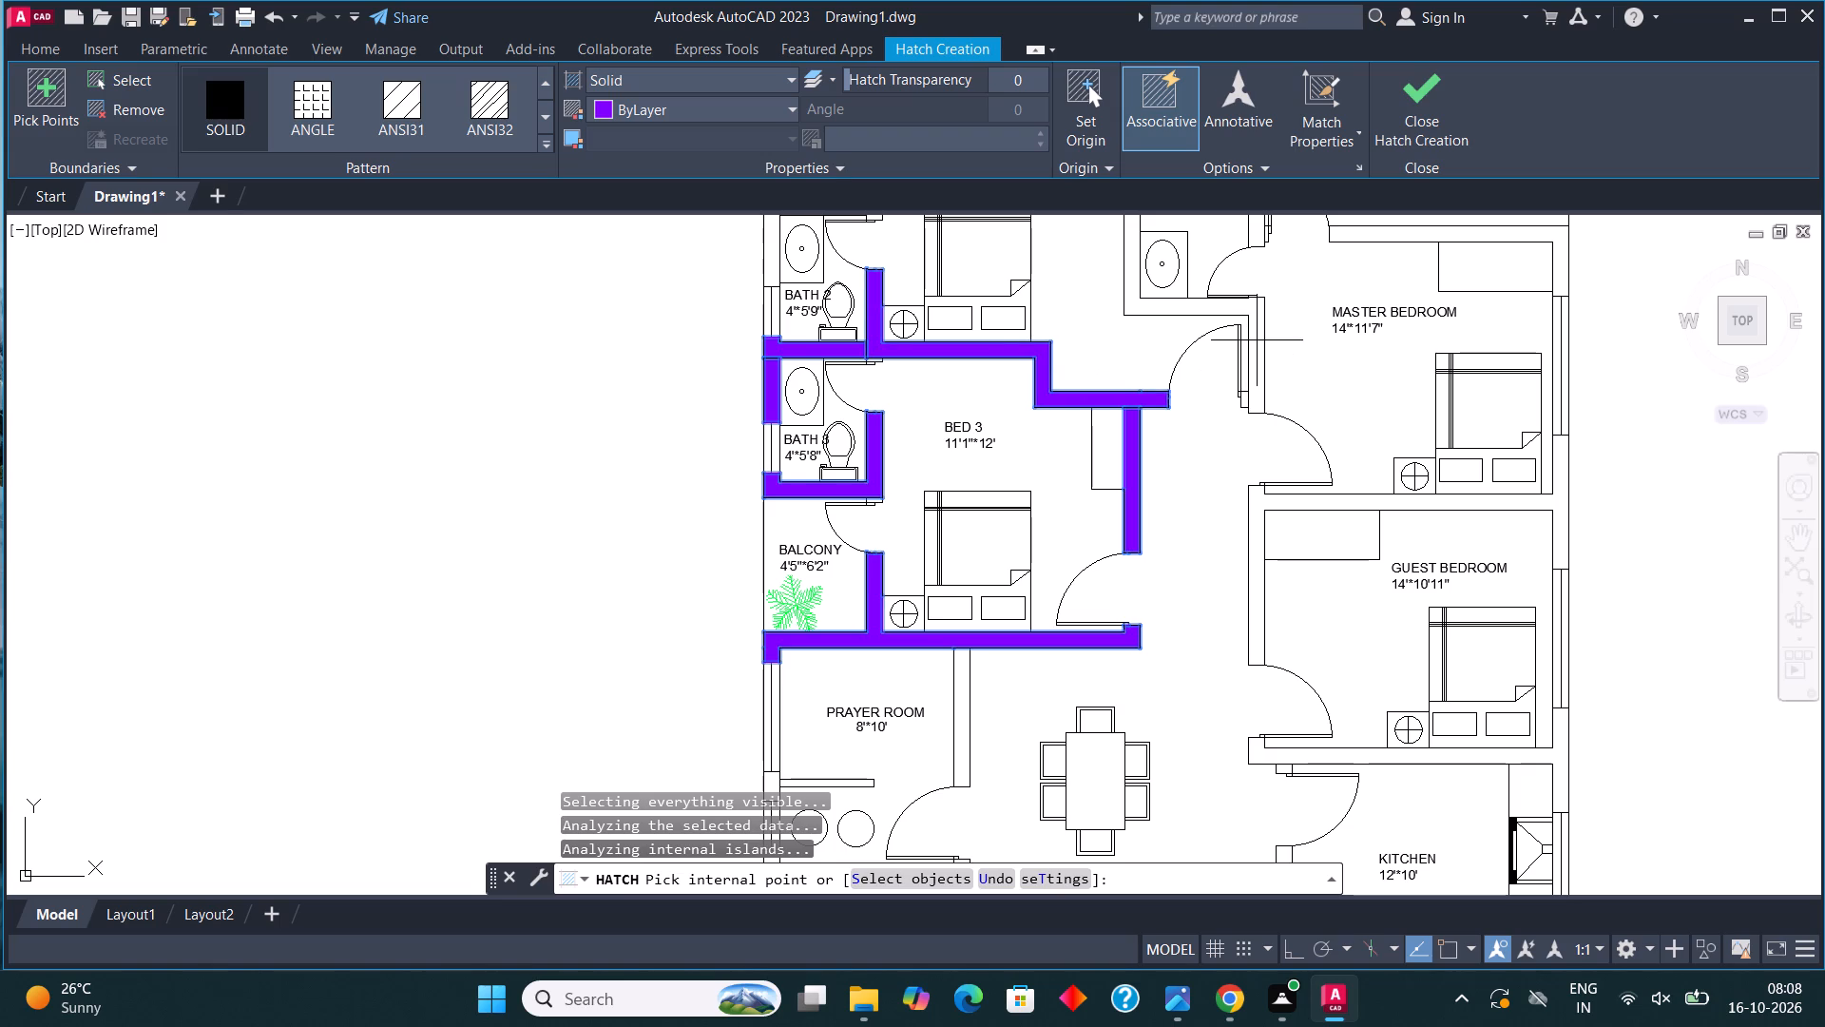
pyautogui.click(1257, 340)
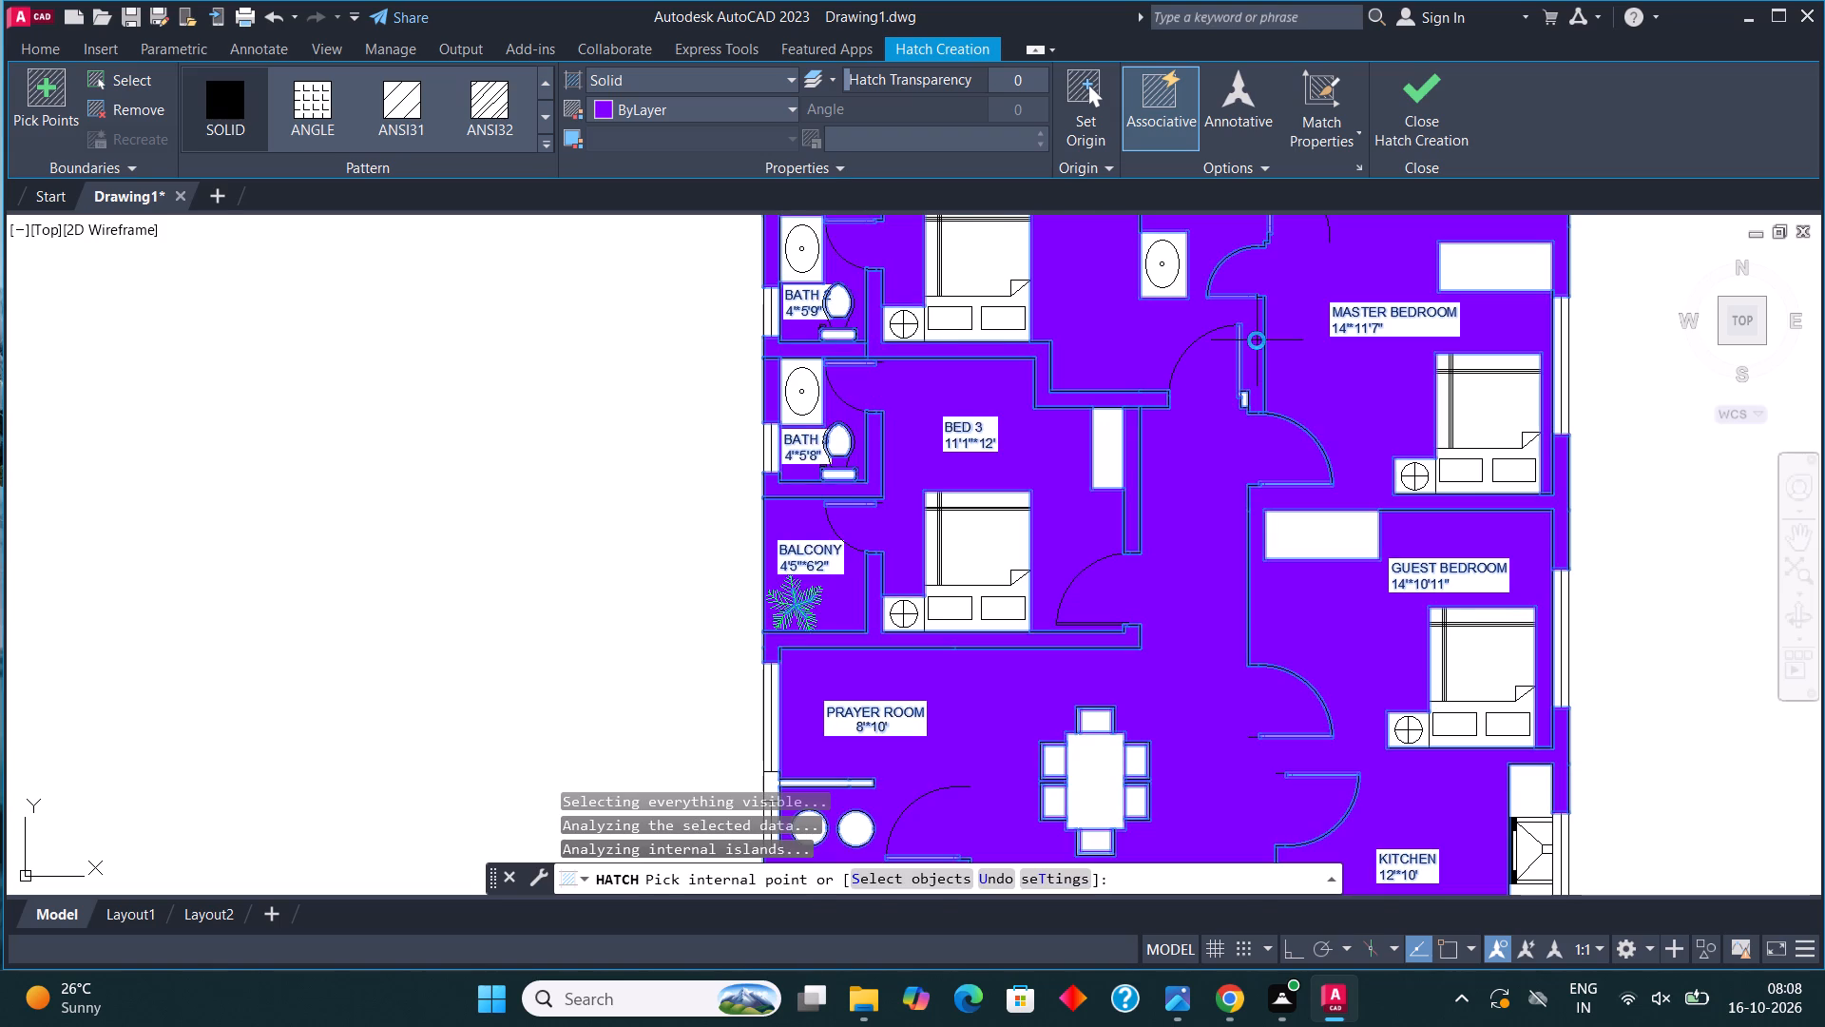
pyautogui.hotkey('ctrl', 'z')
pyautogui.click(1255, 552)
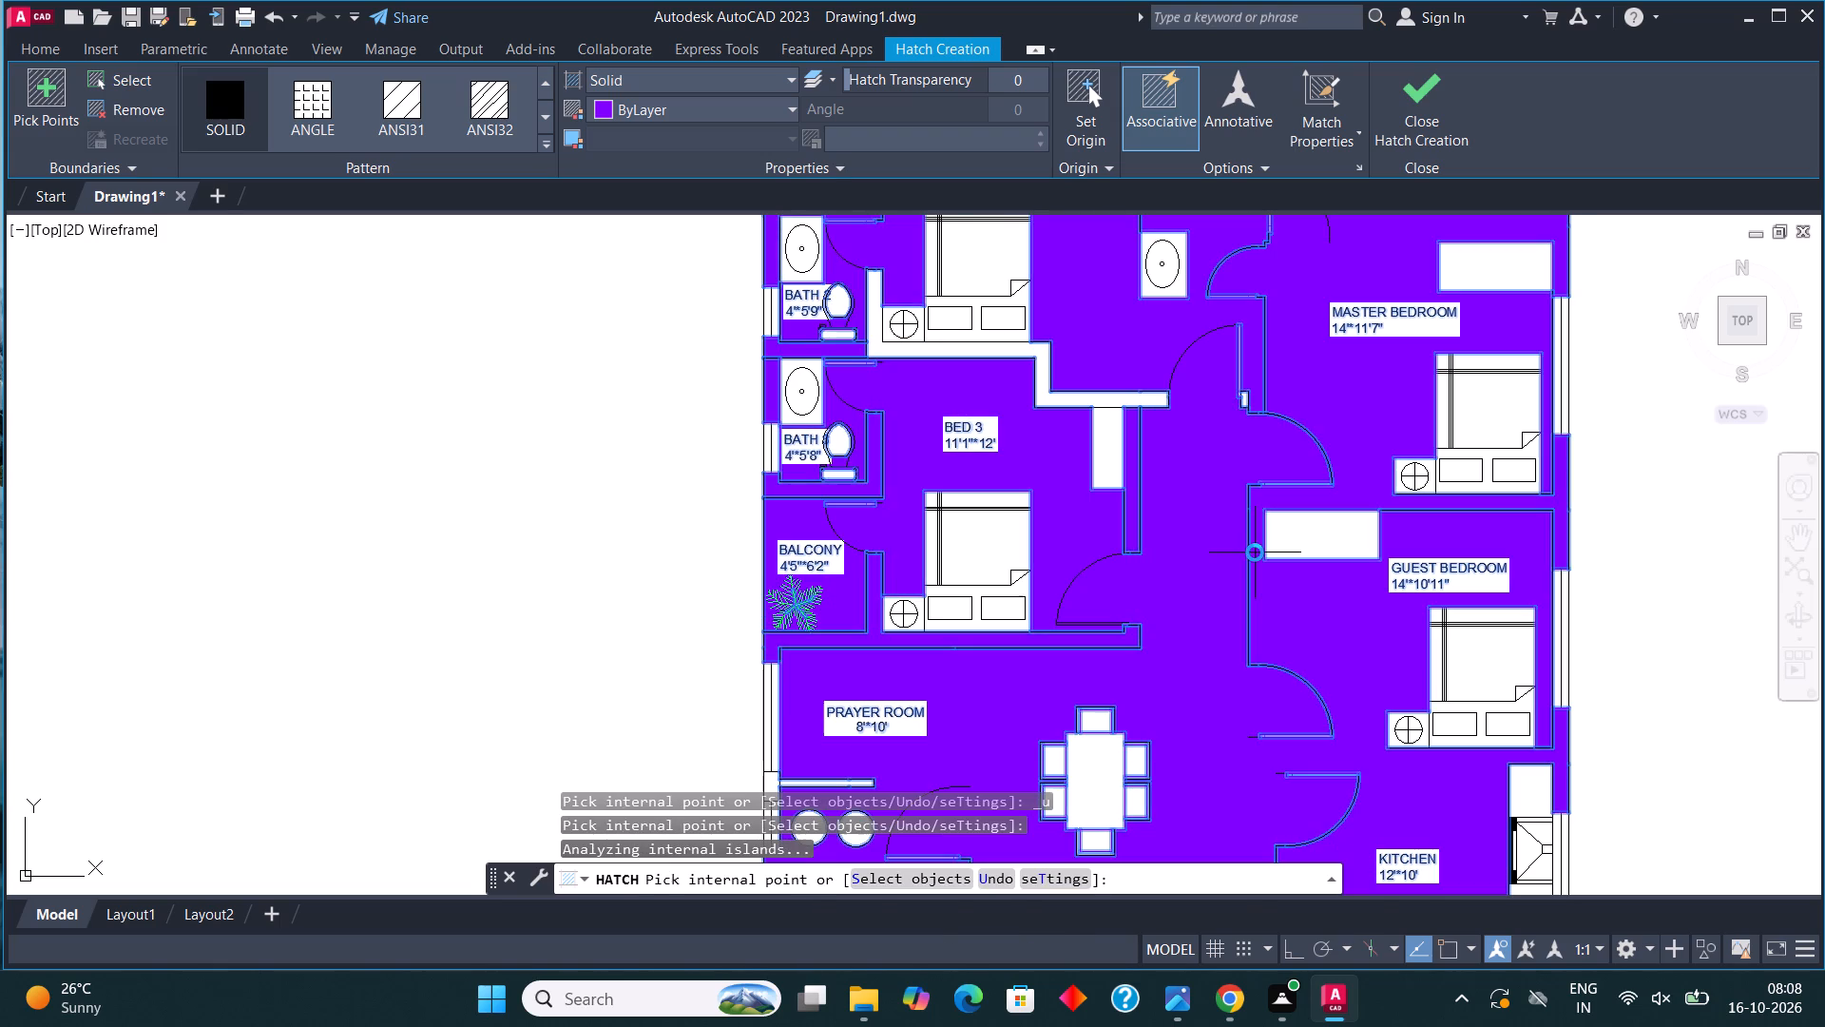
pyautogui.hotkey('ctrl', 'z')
# Solid-hatch the walls around PRAYER ROOM and COMMON SHOWER, the outer wall at COMMON TOILET, and the LIVING & DINING wall section between its windows.
pyautogui.scroll(-2, 1202, 455)
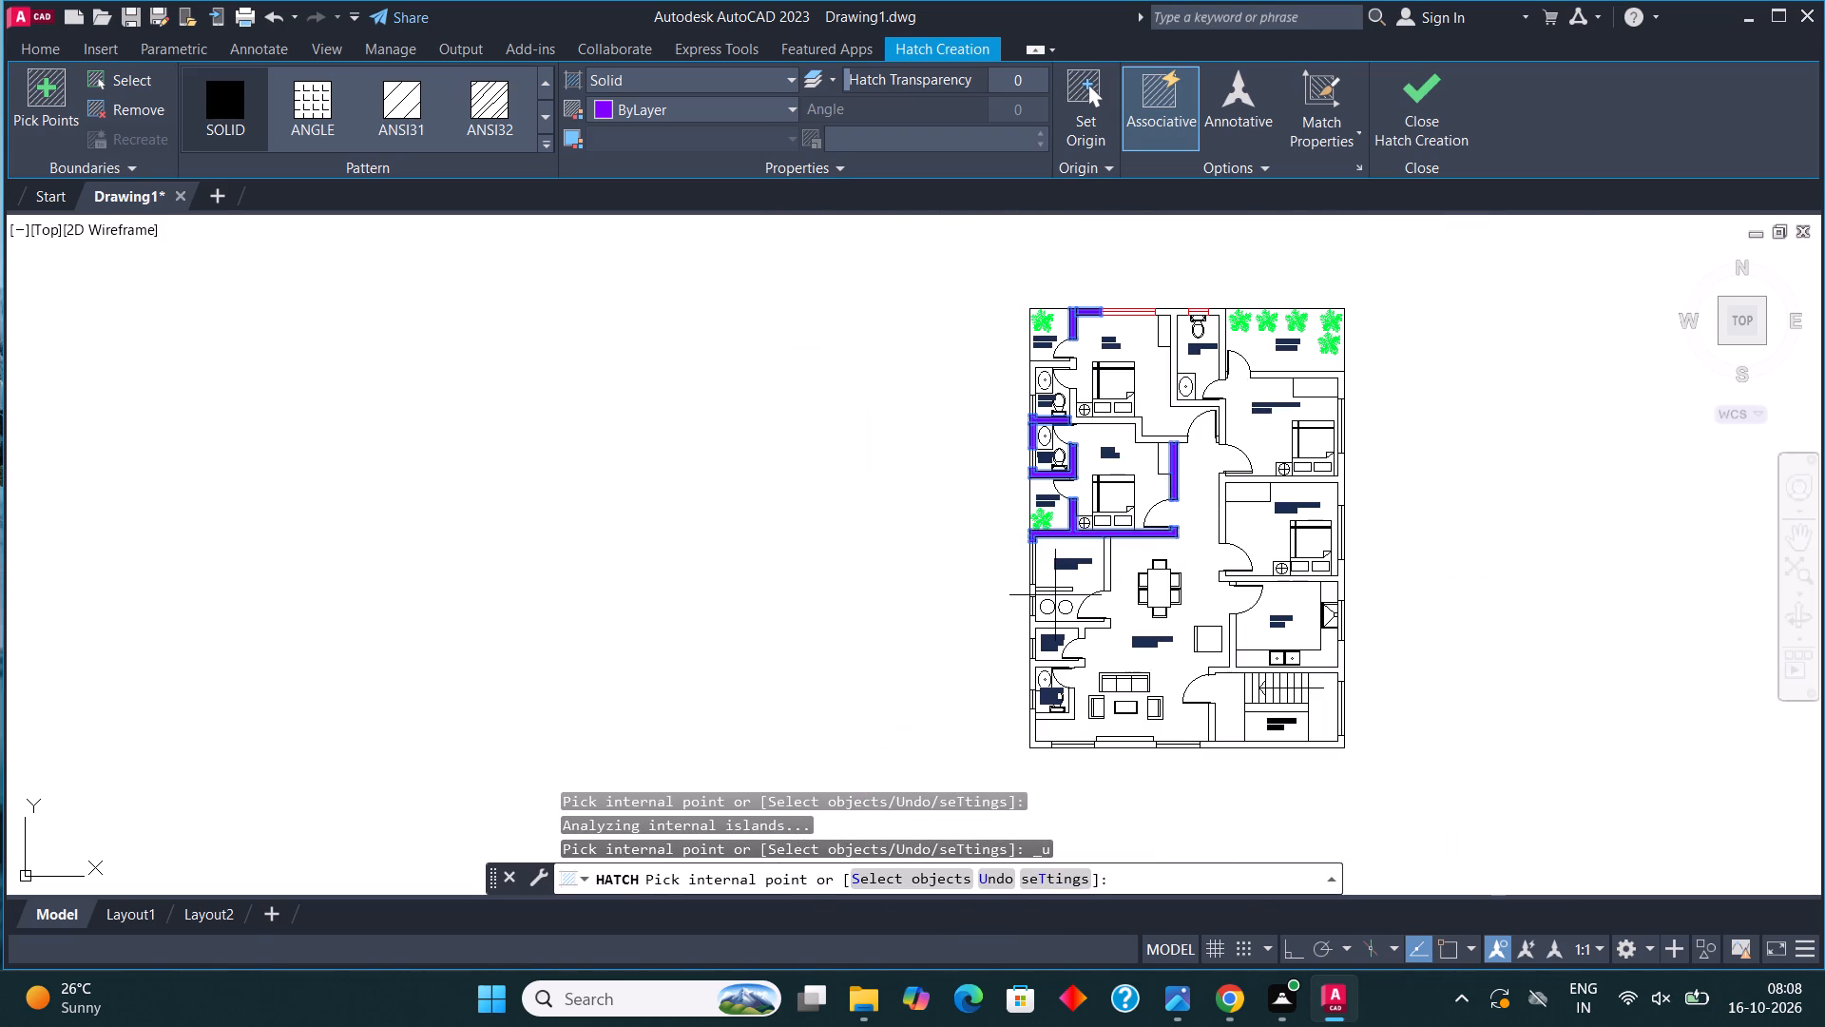
pyautogui.scroll(3, 1055, 595)
pyautogui.click(1018, 596)
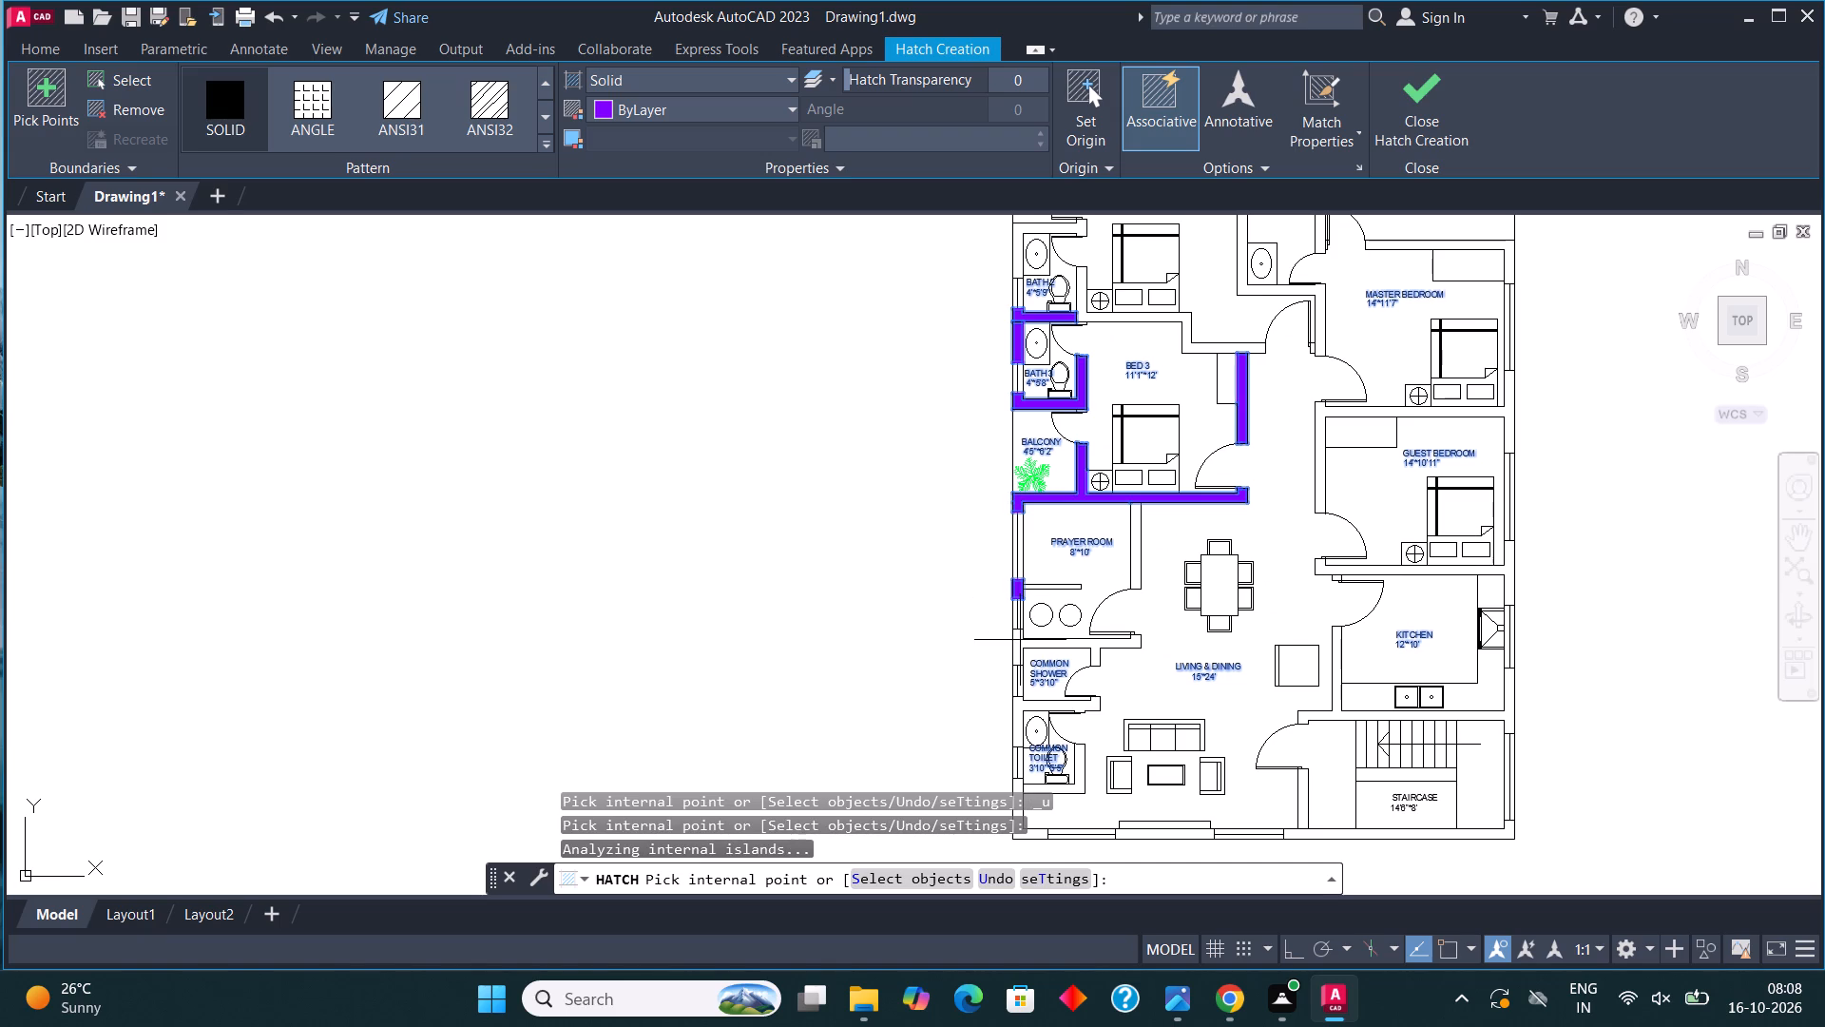
pyautogui.click(1019, 646)
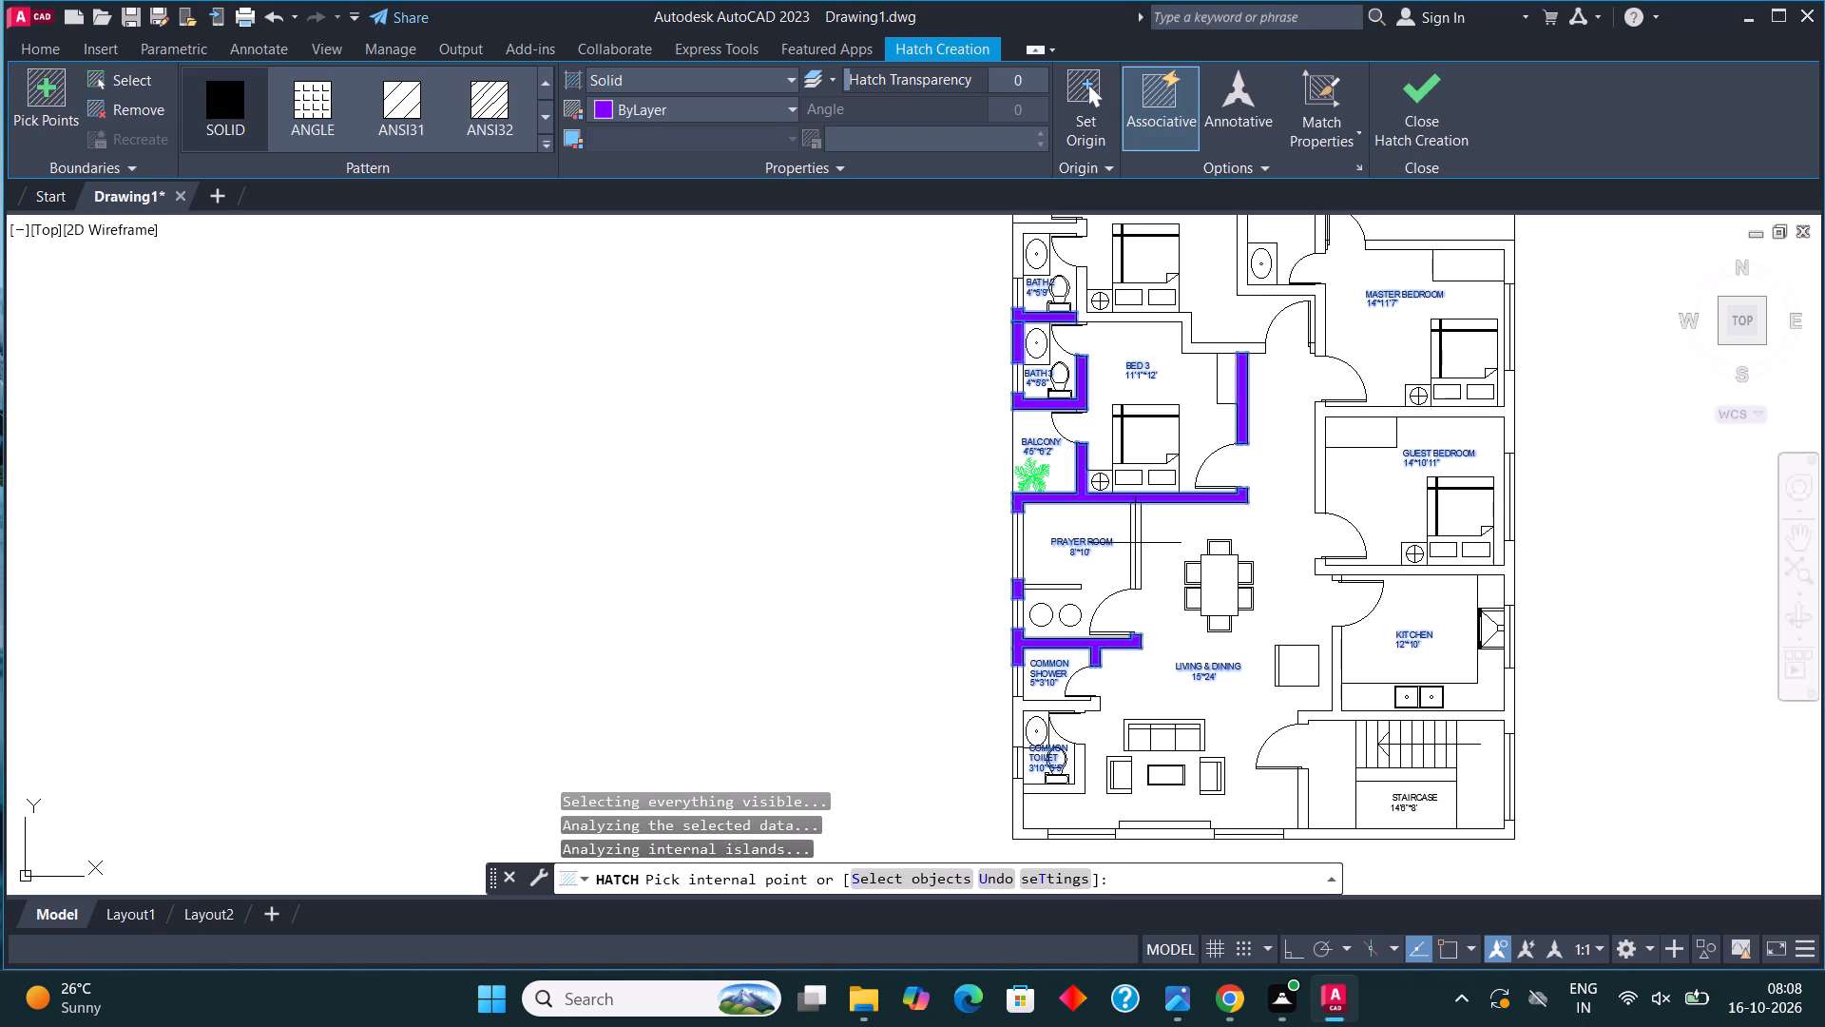
pyautogui.click(1137, 543)
pyautogui.moveTo(1097, 659); pyautogui.dragTo(1115, 506, button='middle')
pyautogui.scroll(2, 1069, 588)
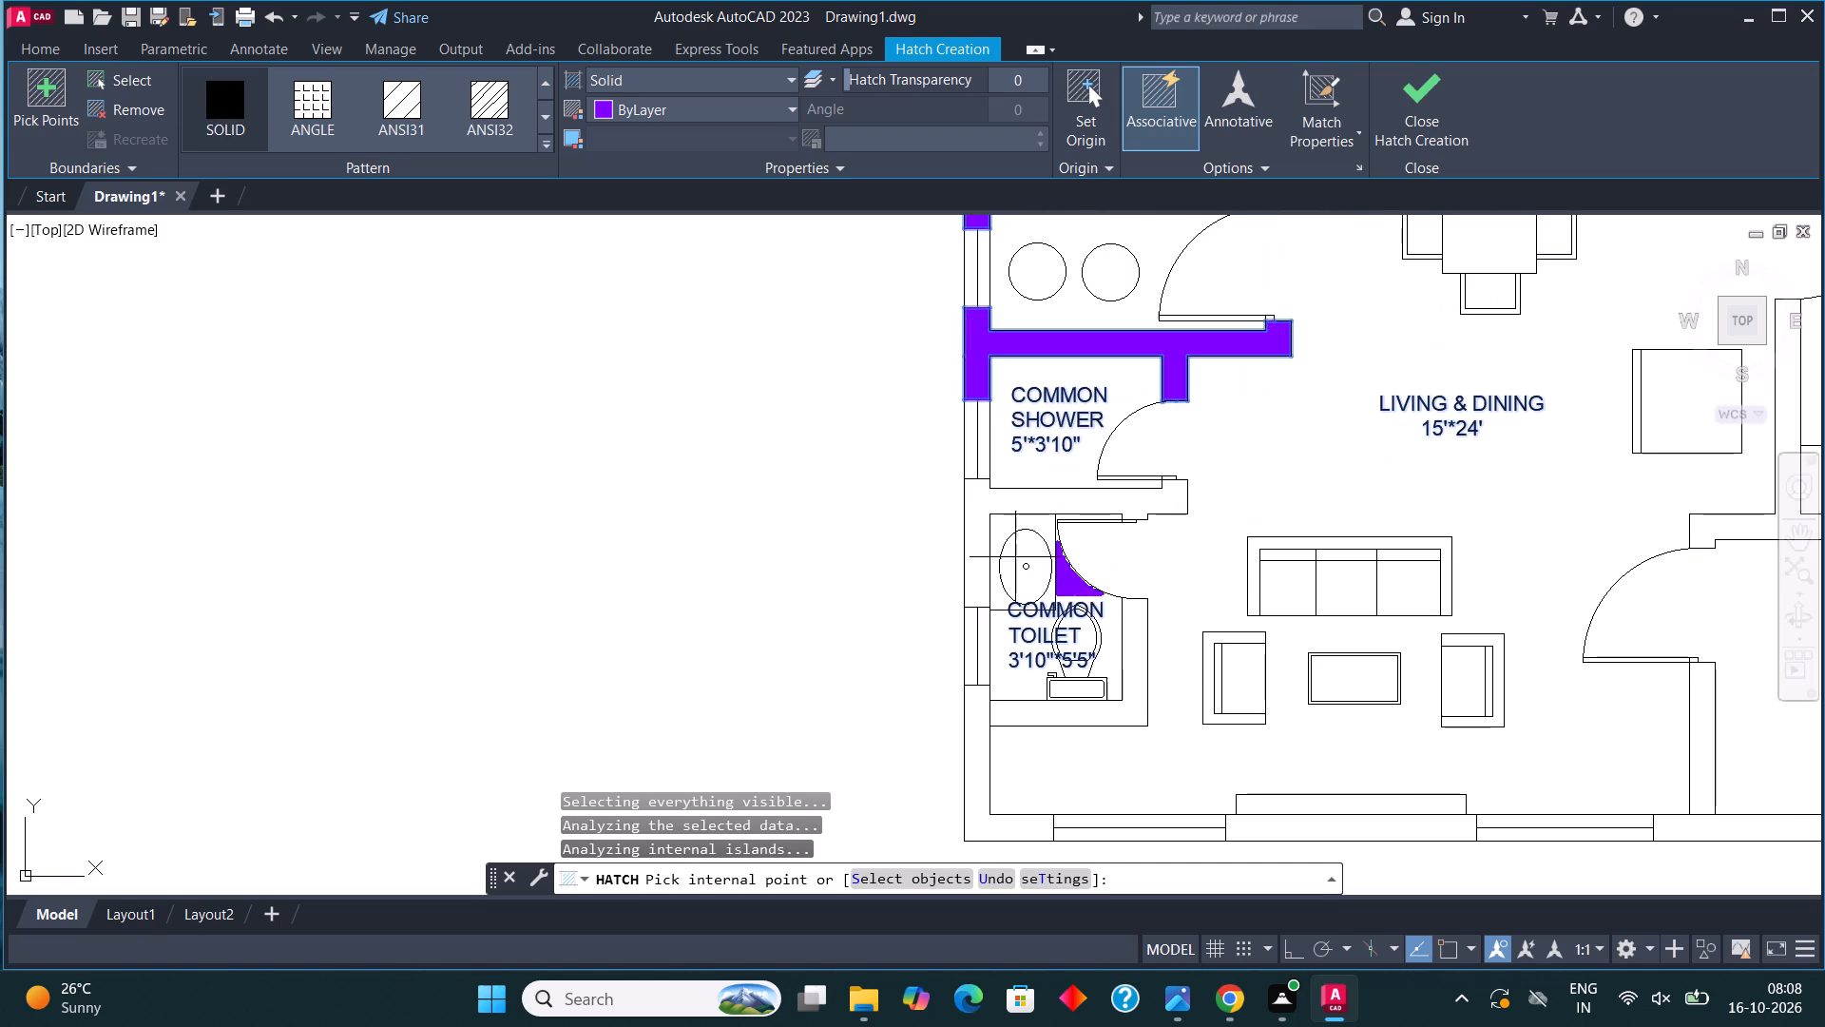
pyautogui.click(975, 518)
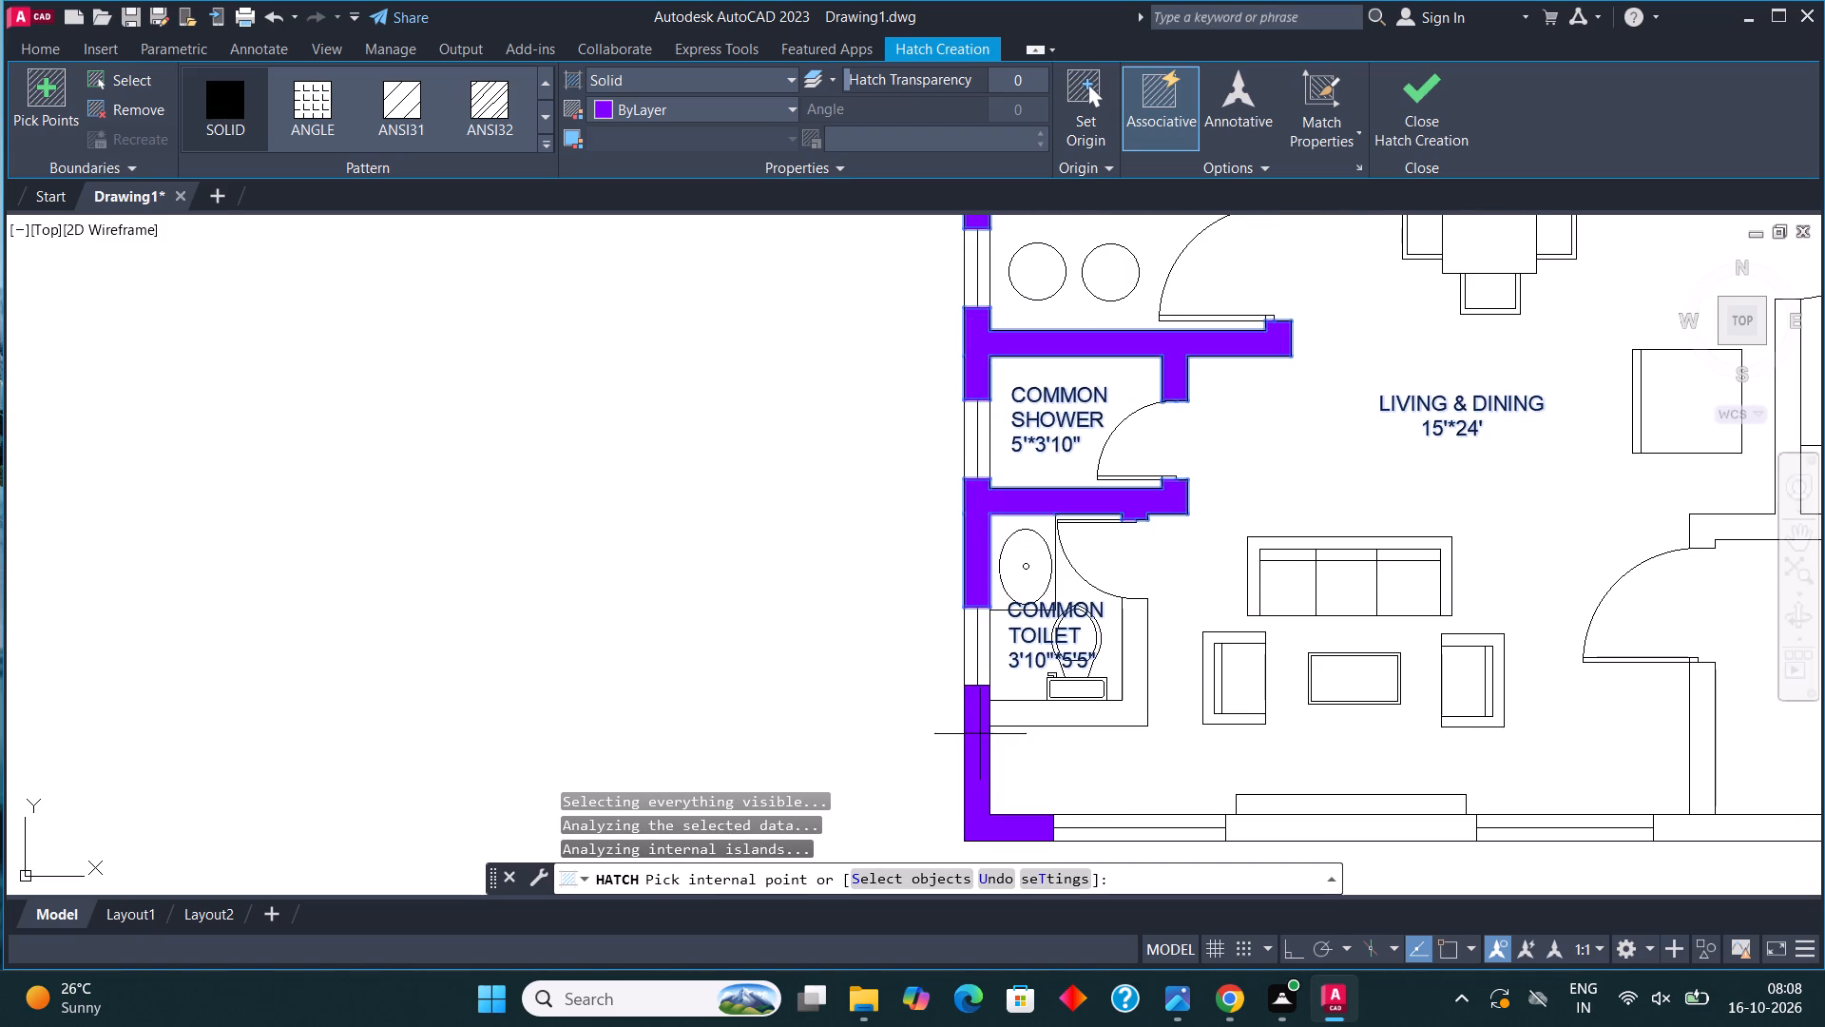
pyautogui.click(980, 734)
pyautogui.click(1292, 826)
# Solid-hatch the outer wall below STAIRCASE, the walls between KITCHEN, STAIRCASE and LIVING & DINING, and the wall between KITCHEN and GUEST BEDROOM.
pyautogui.scroll(-1, 748, 629)
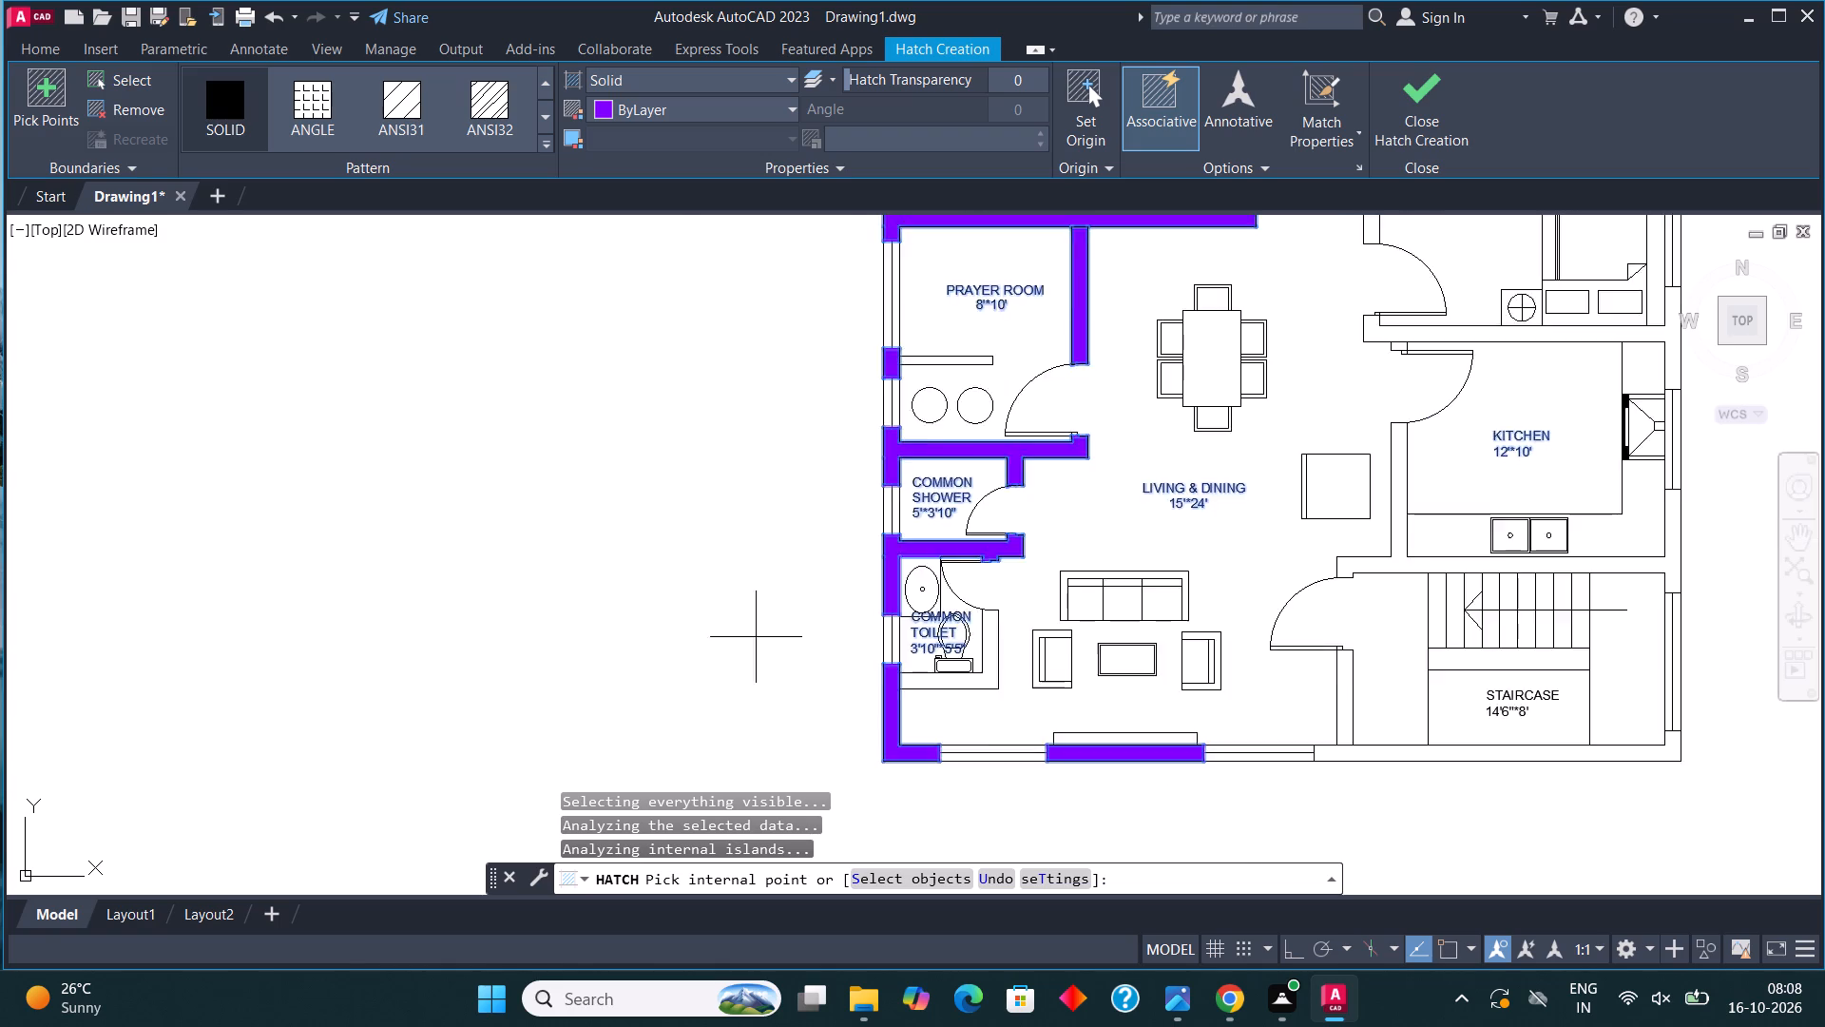
pyautogui.scroll(-1, 760, 639)
pyautogui.scroll(1, 1176, 738)
pyautogui.click(1185, 698)
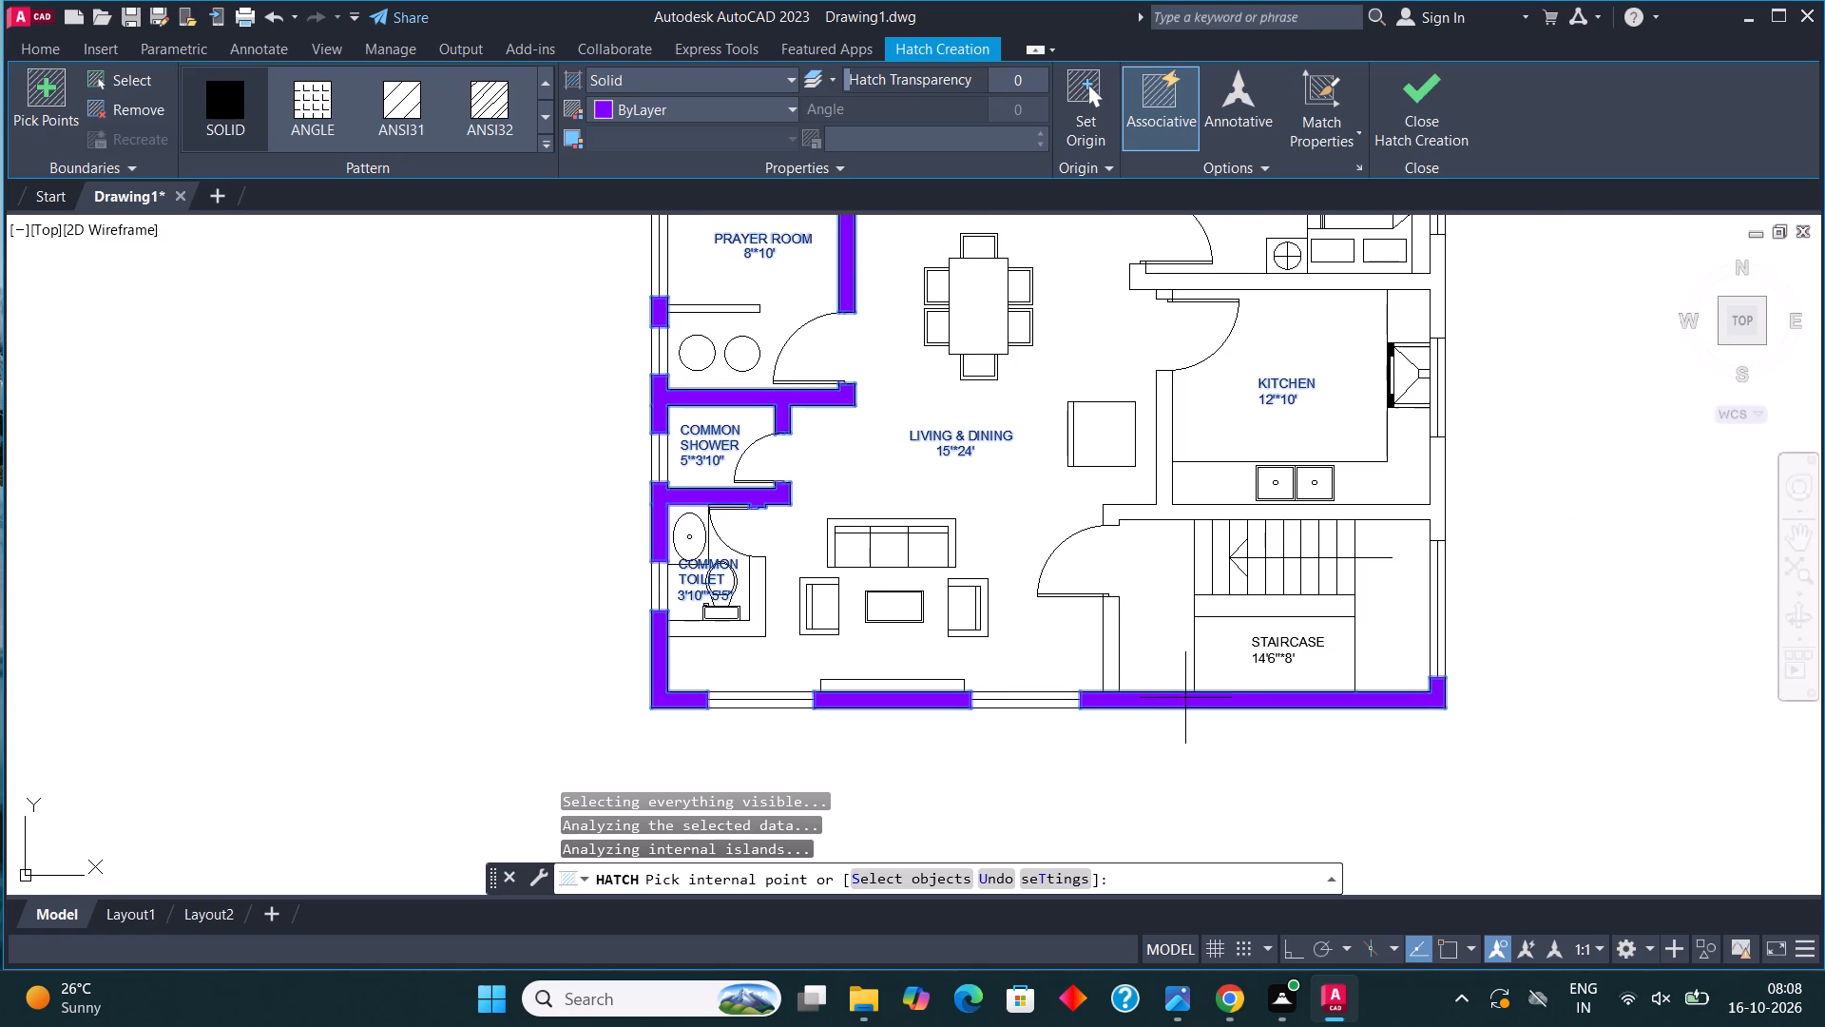
pyautogui.click(1436, 476)
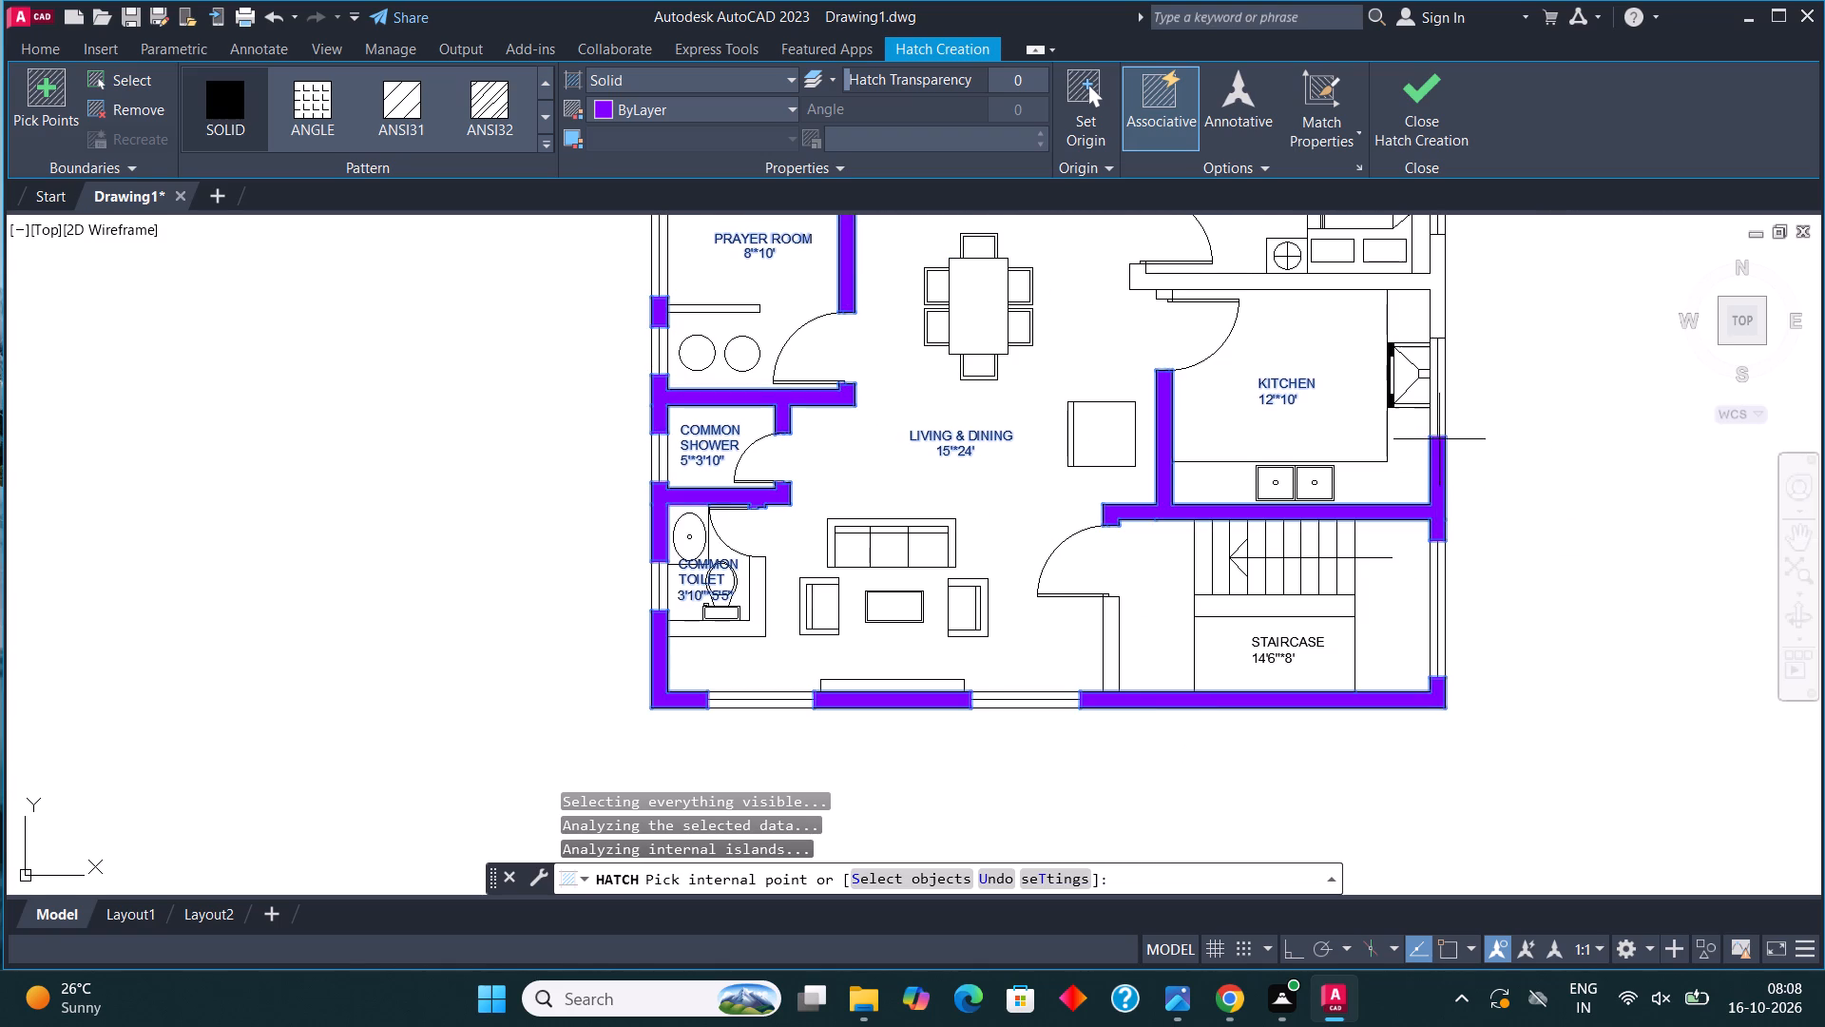
pyautogui.moveTo(1477, 353); pyautogui.dragTo(1459, 534, button='middle')
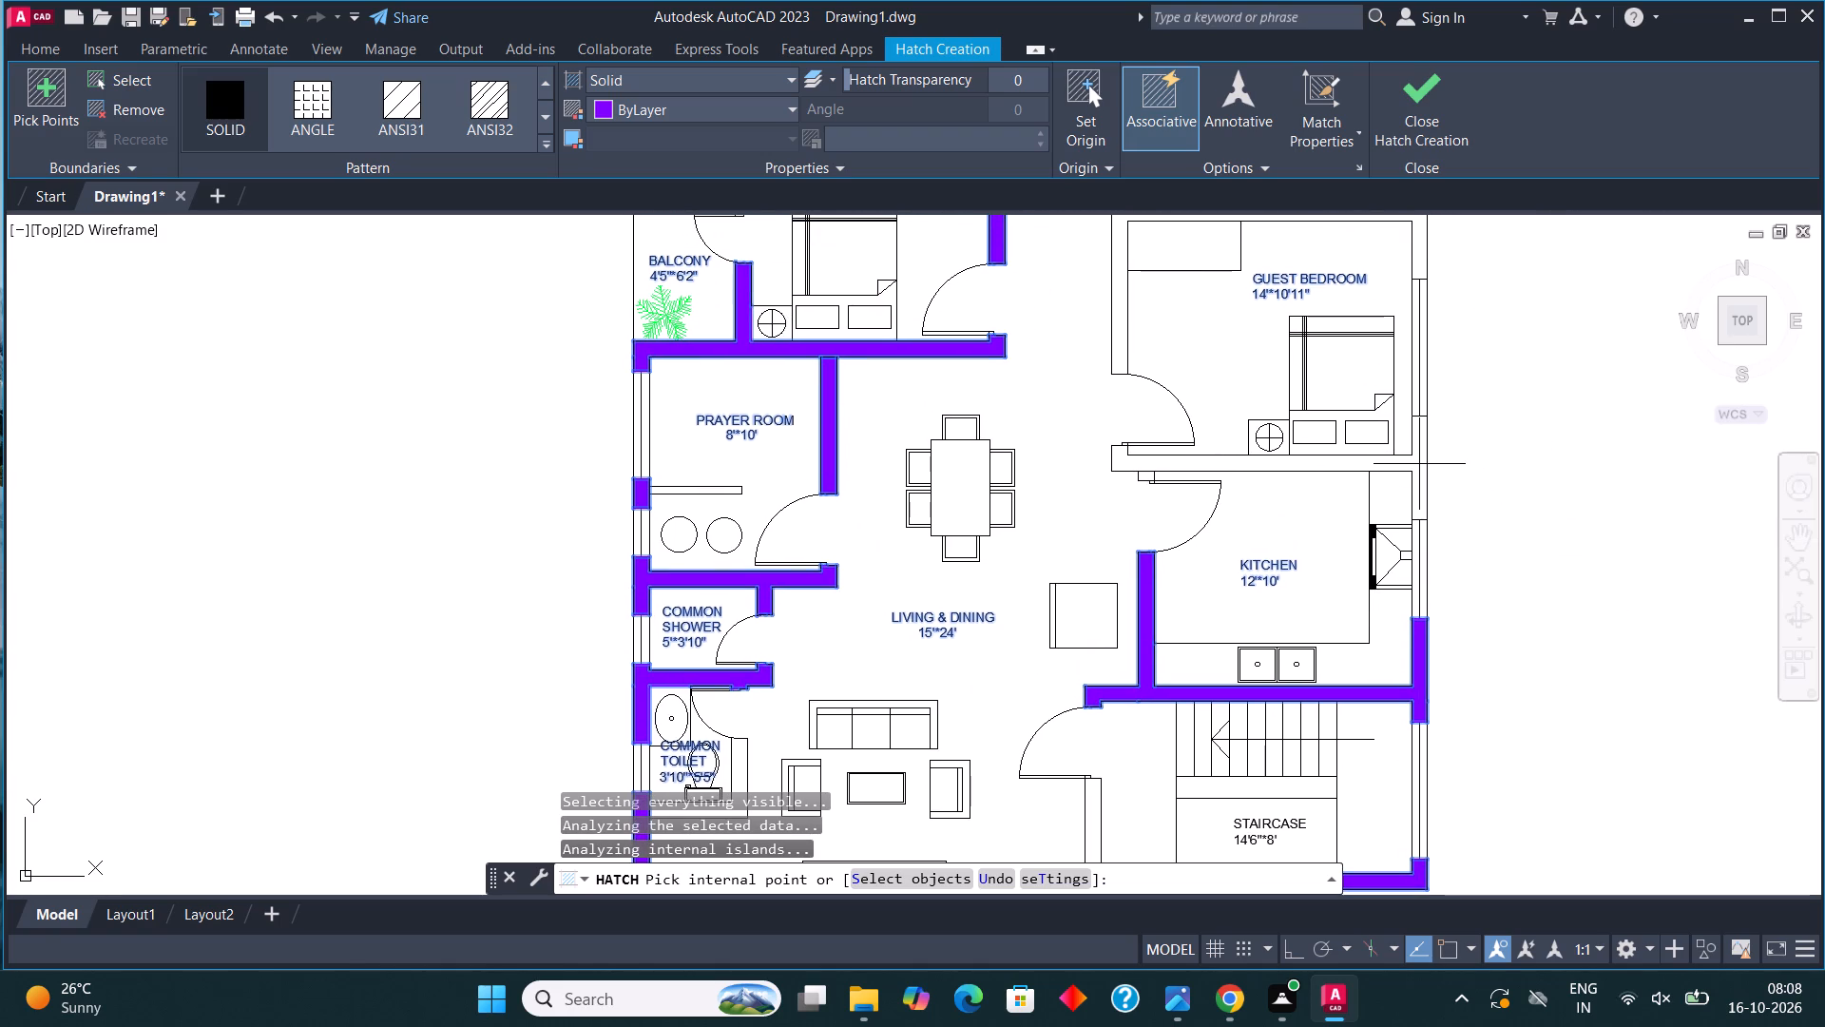
pyautogui.click(1421, 466)
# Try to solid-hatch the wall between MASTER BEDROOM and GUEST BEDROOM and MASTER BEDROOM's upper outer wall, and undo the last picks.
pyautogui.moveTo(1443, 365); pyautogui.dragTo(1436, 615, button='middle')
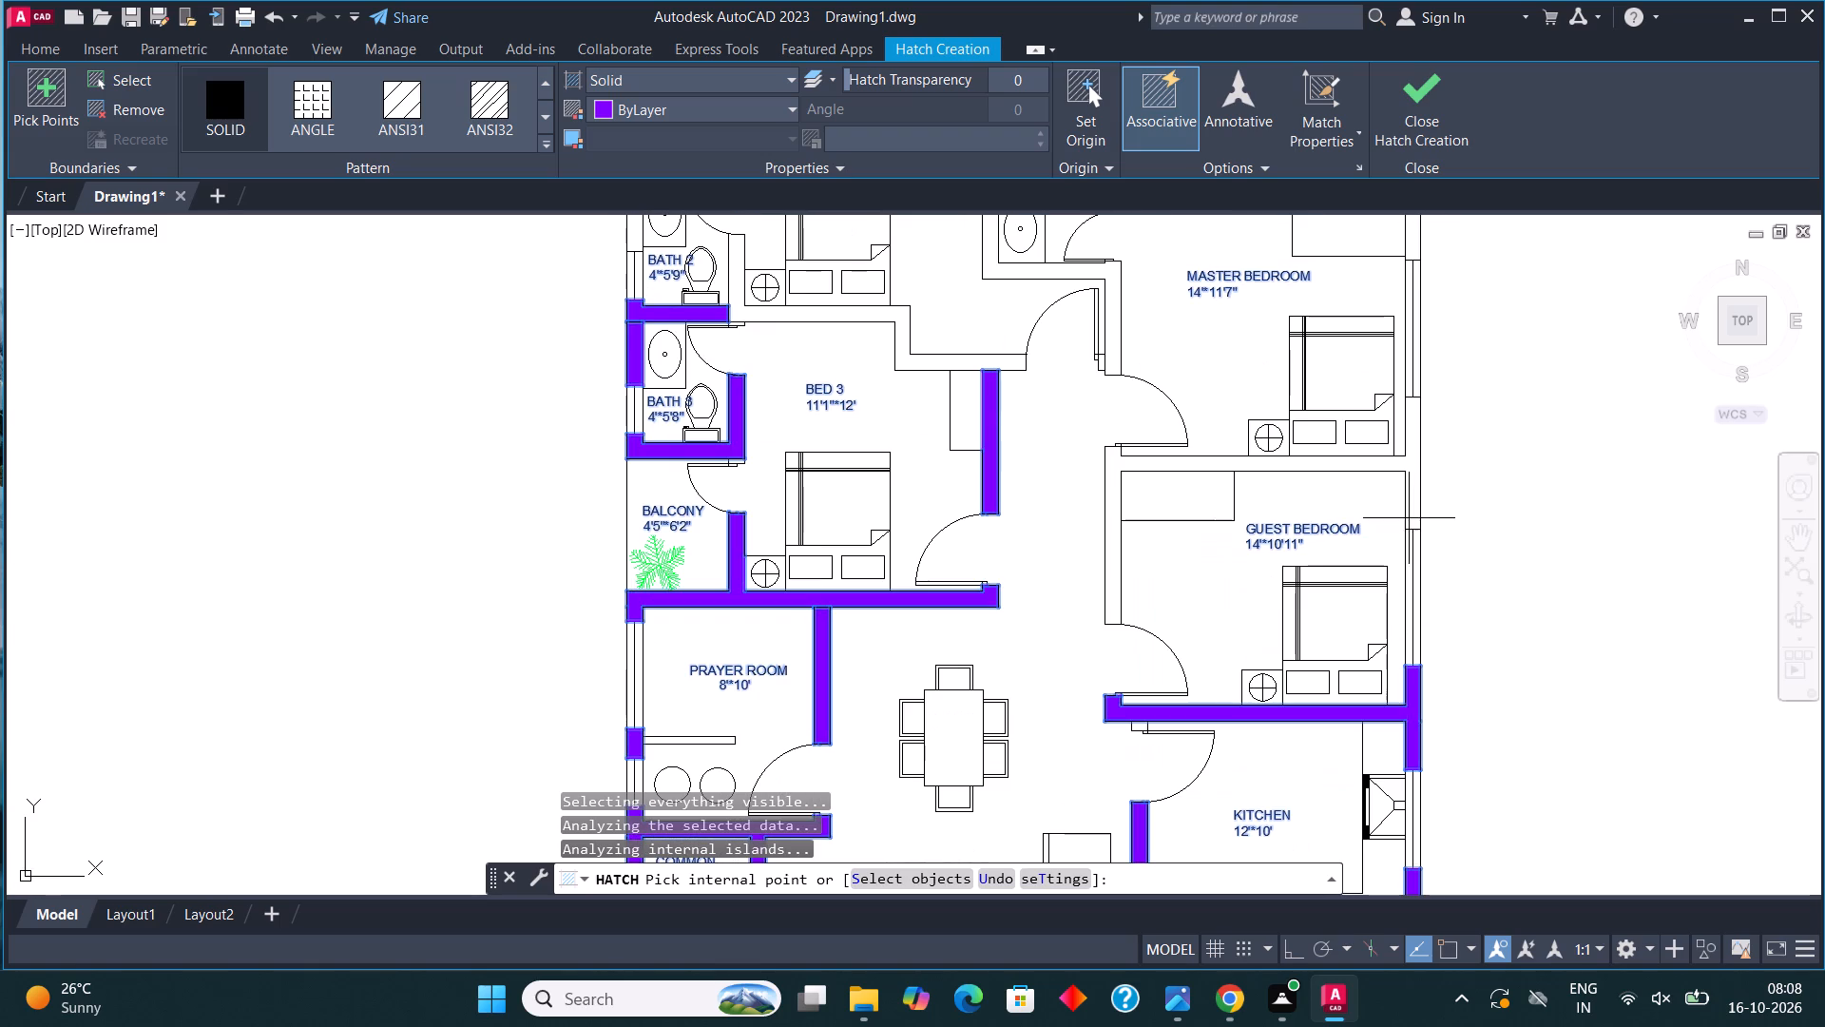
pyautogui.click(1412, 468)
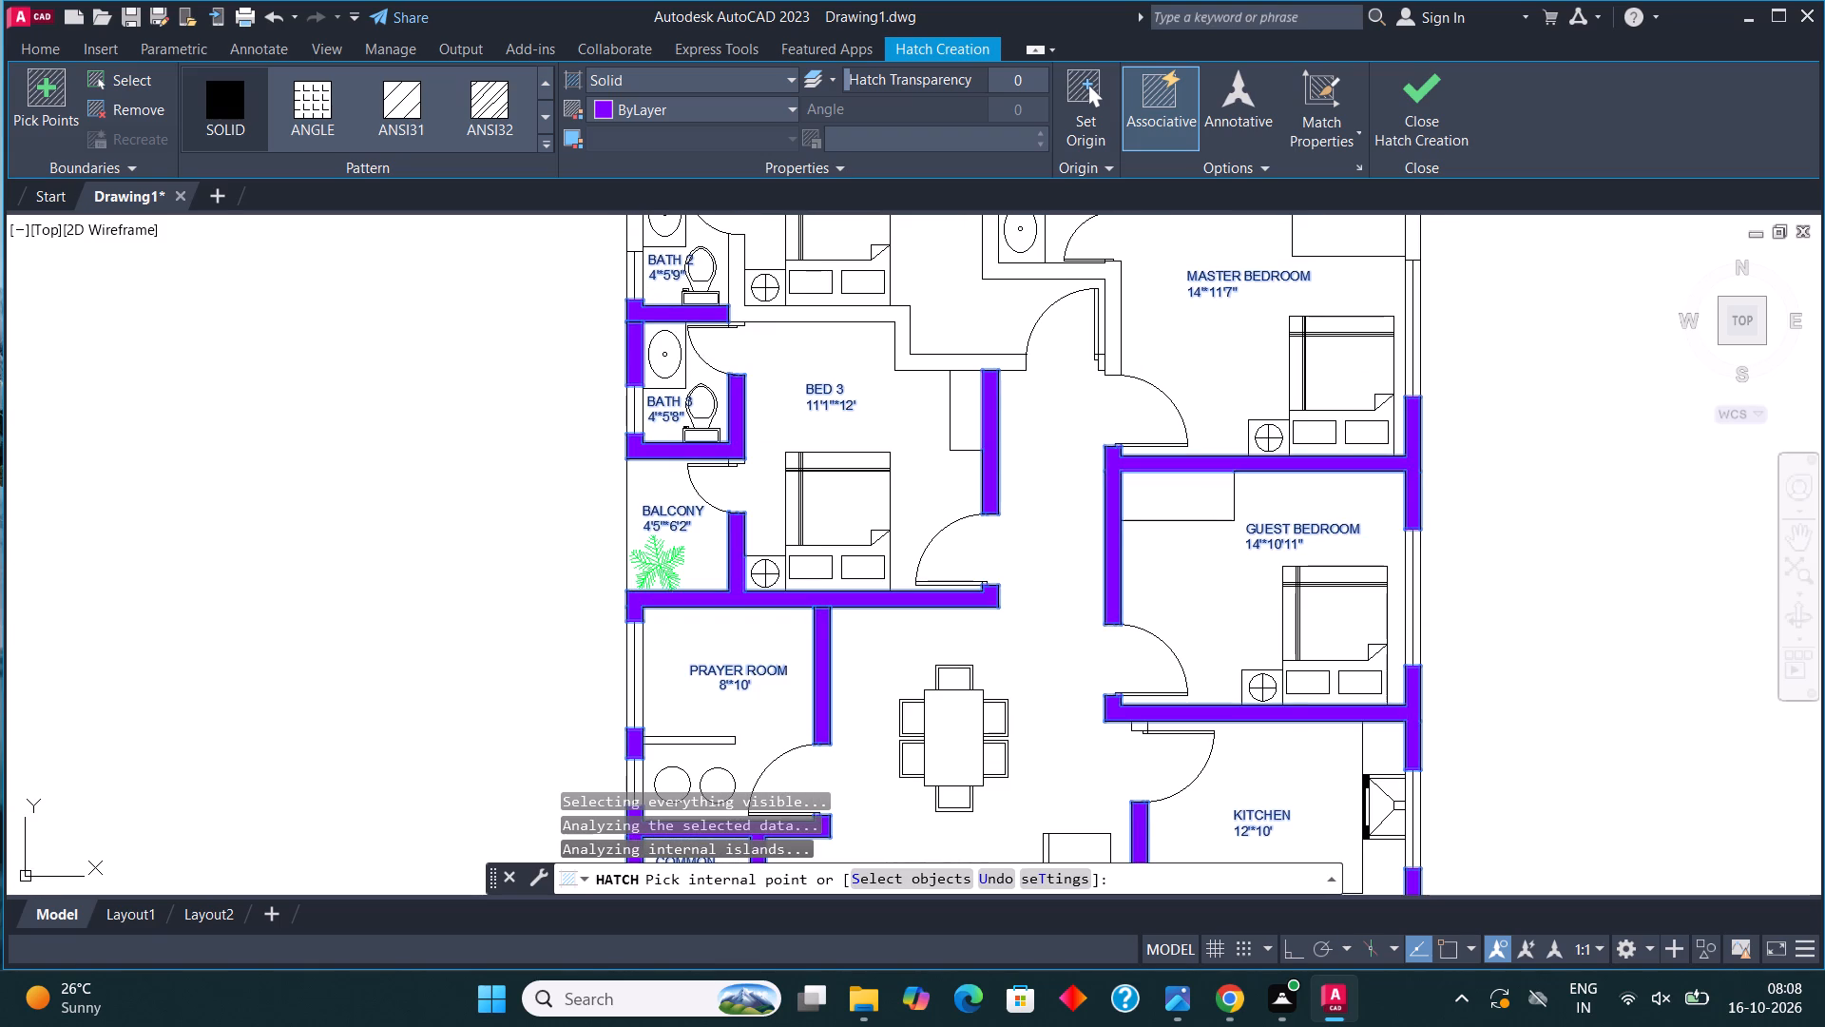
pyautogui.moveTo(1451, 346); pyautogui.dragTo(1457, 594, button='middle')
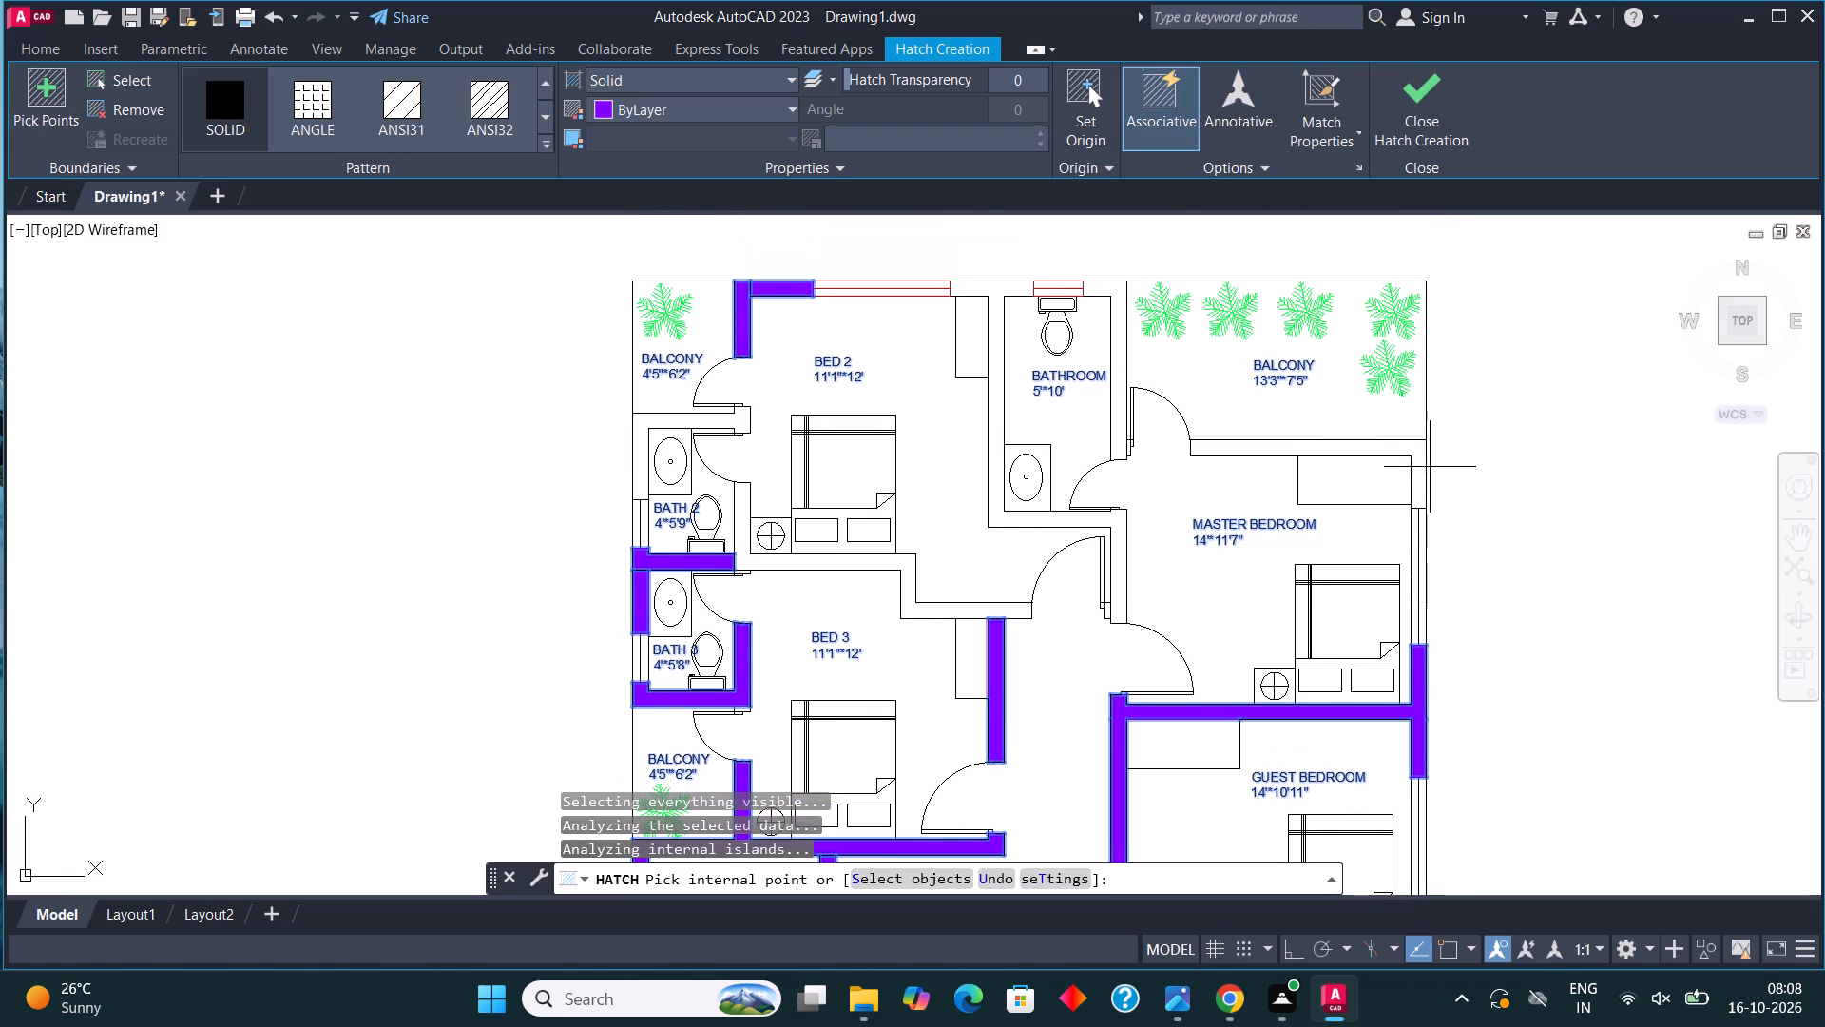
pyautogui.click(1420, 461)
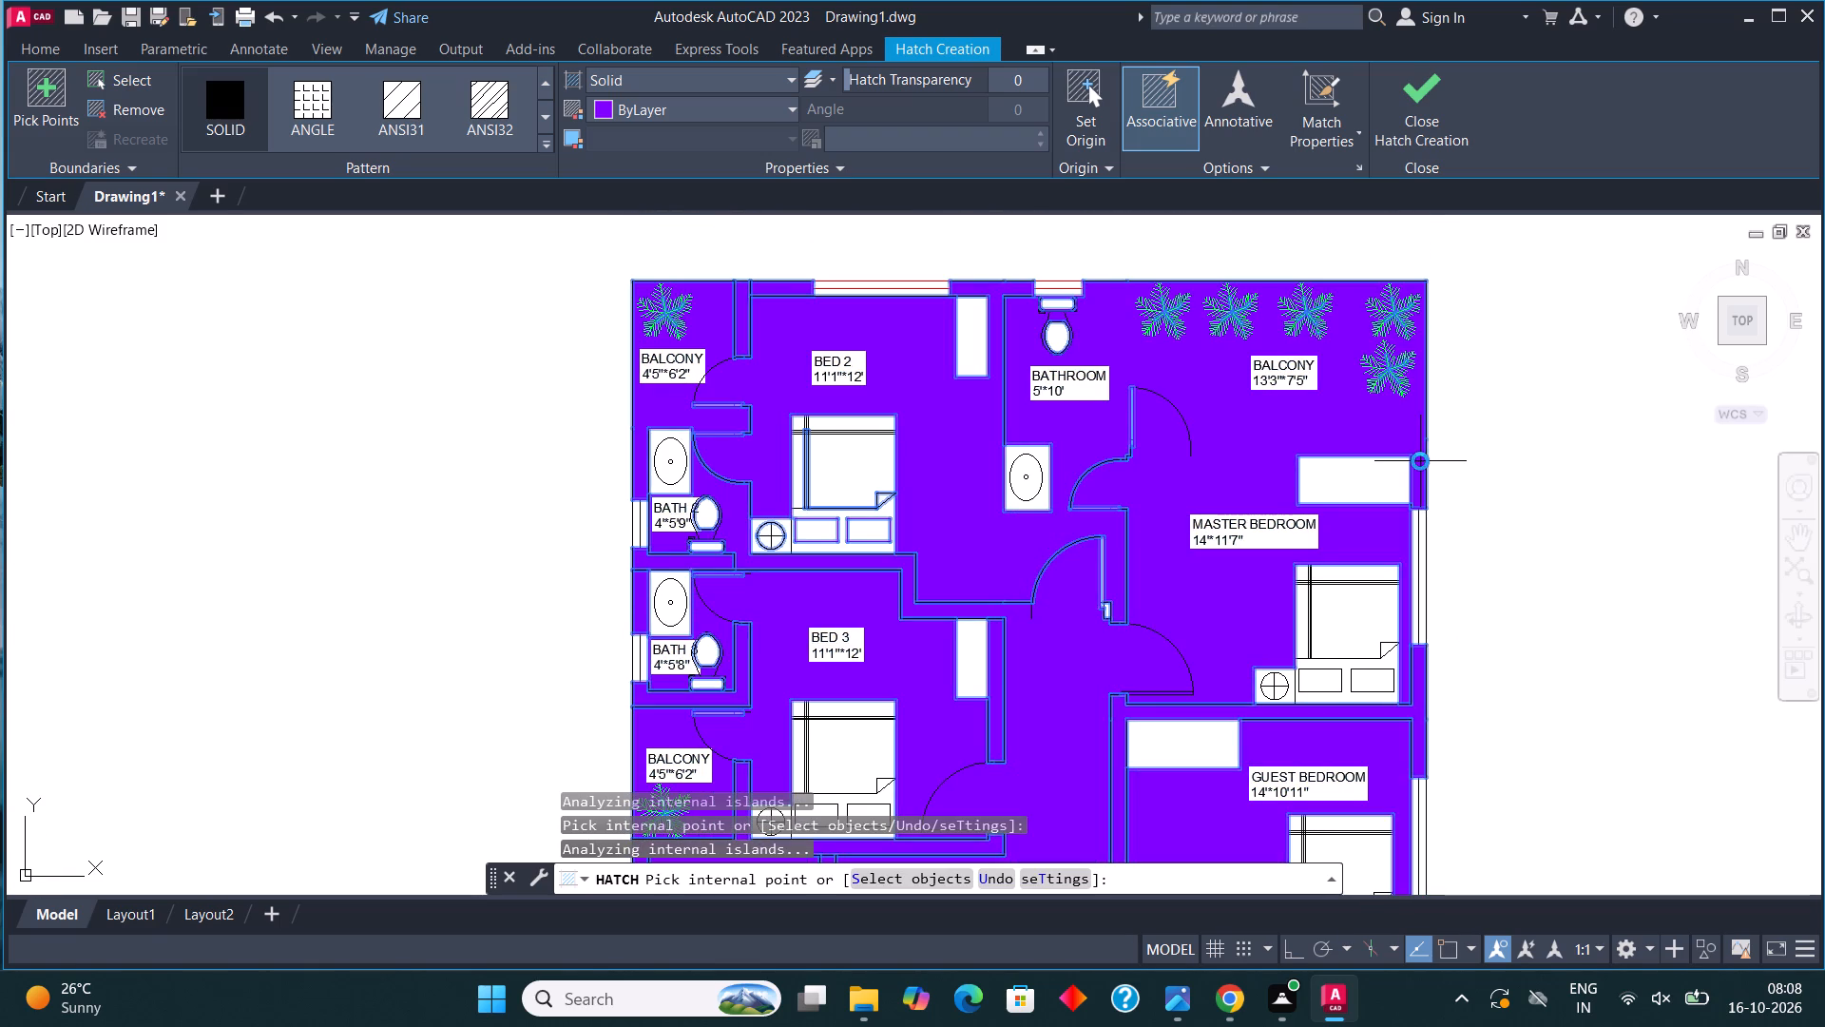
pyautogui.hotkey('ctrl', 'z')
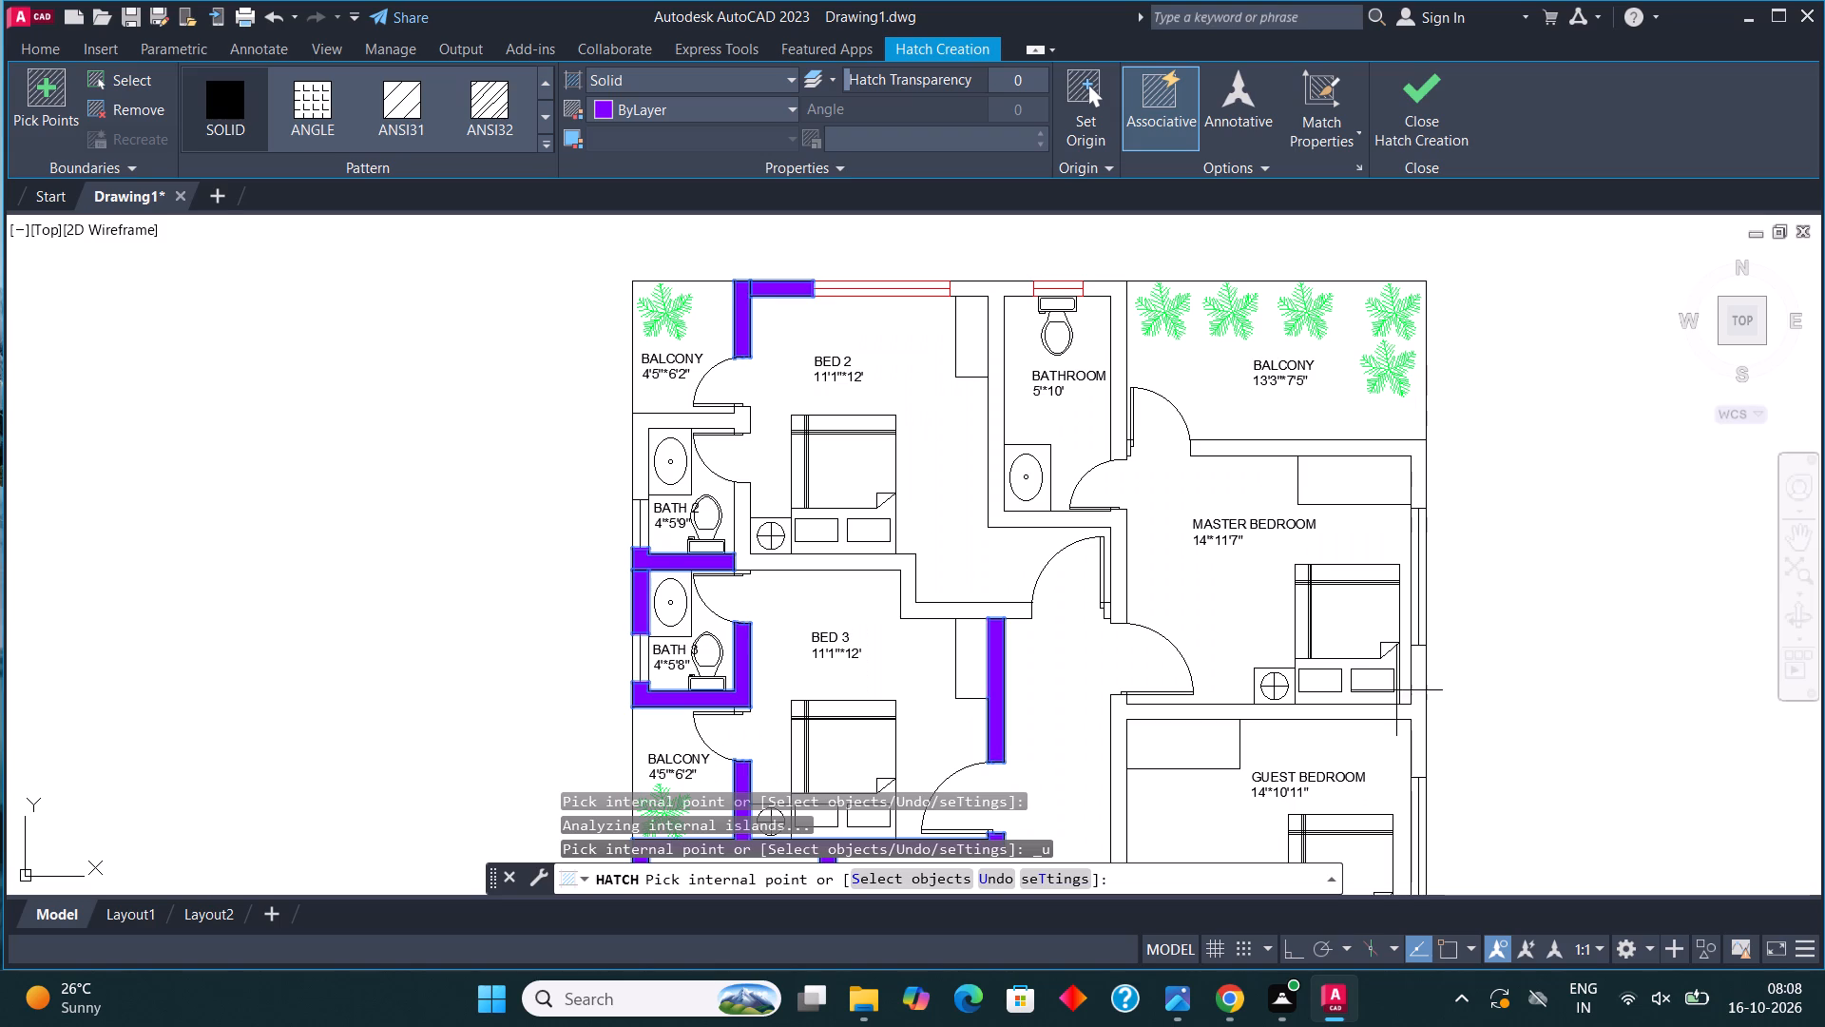
# Solid-hatch the wall between MASTER BEDROOM and GUEST BEDROOM and finish the hatch.
pyautogui.click(1414, 718)
pyautogui.click(1409, 122)
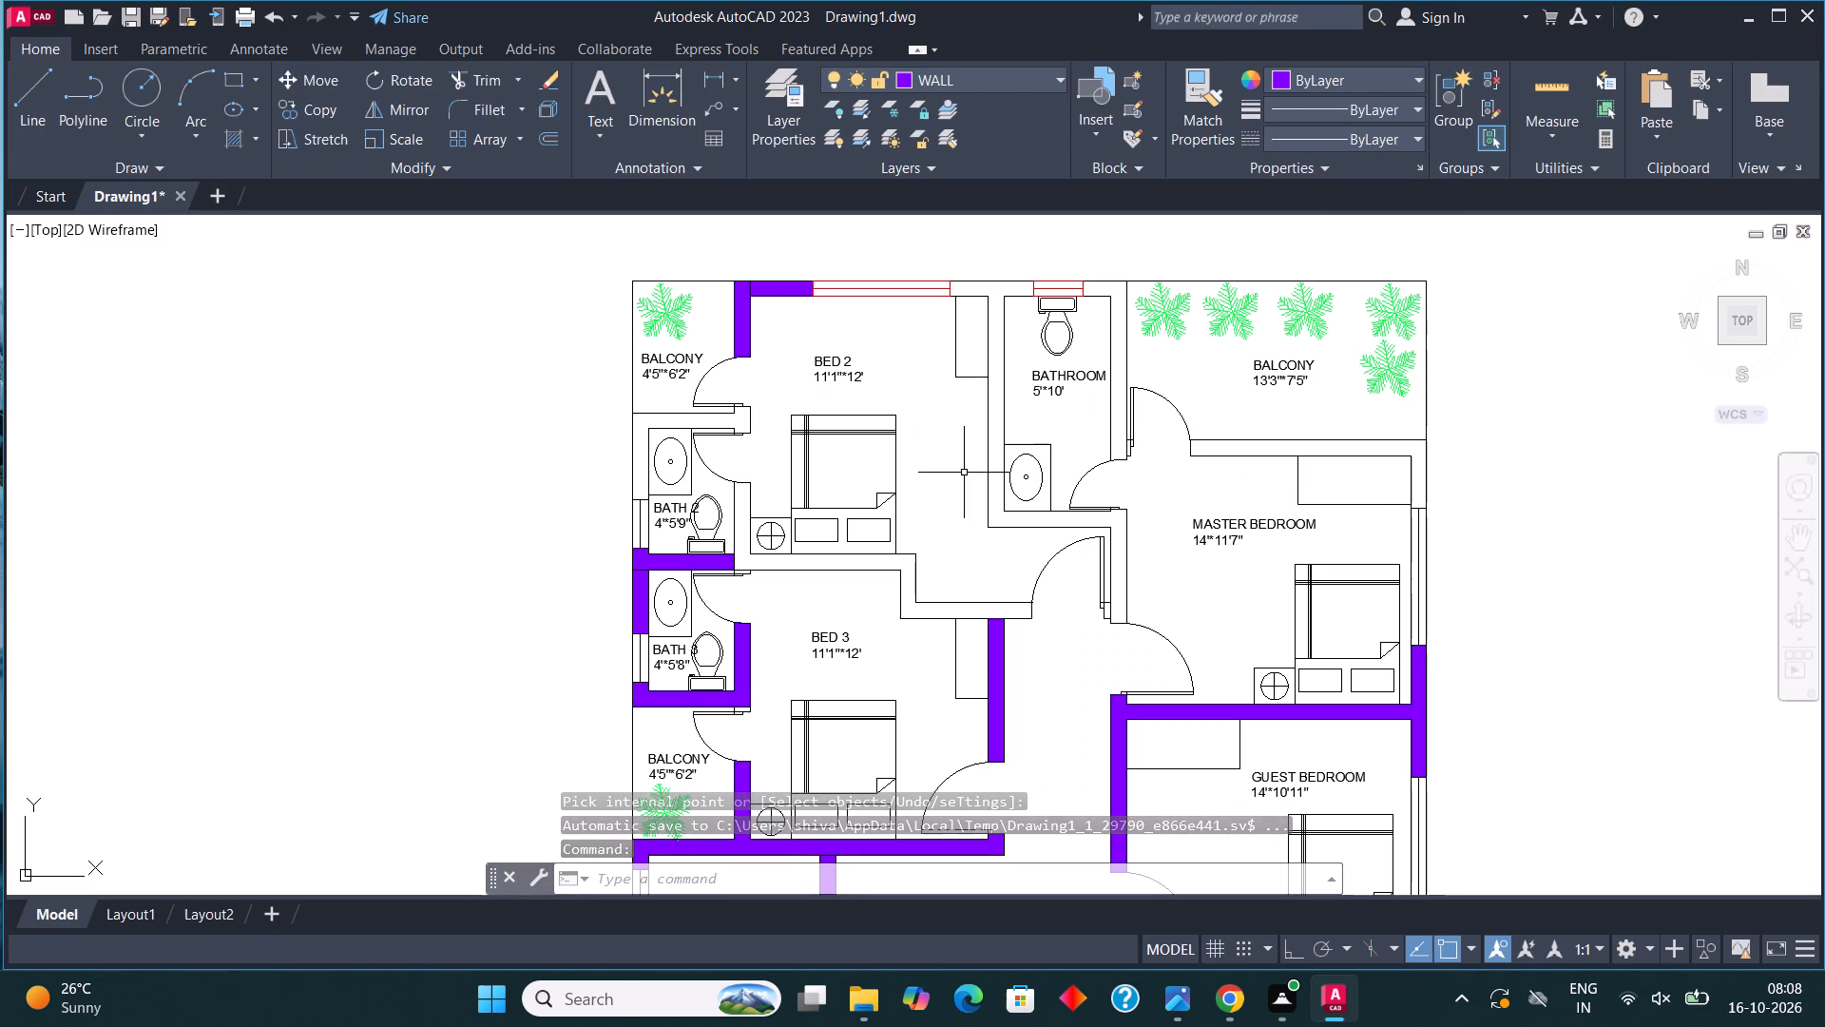
# Start a new solid hatch and fill the walls around BATH 2 and the stepped wall between BED 2 and BED 3.
pyautogui.press('h')
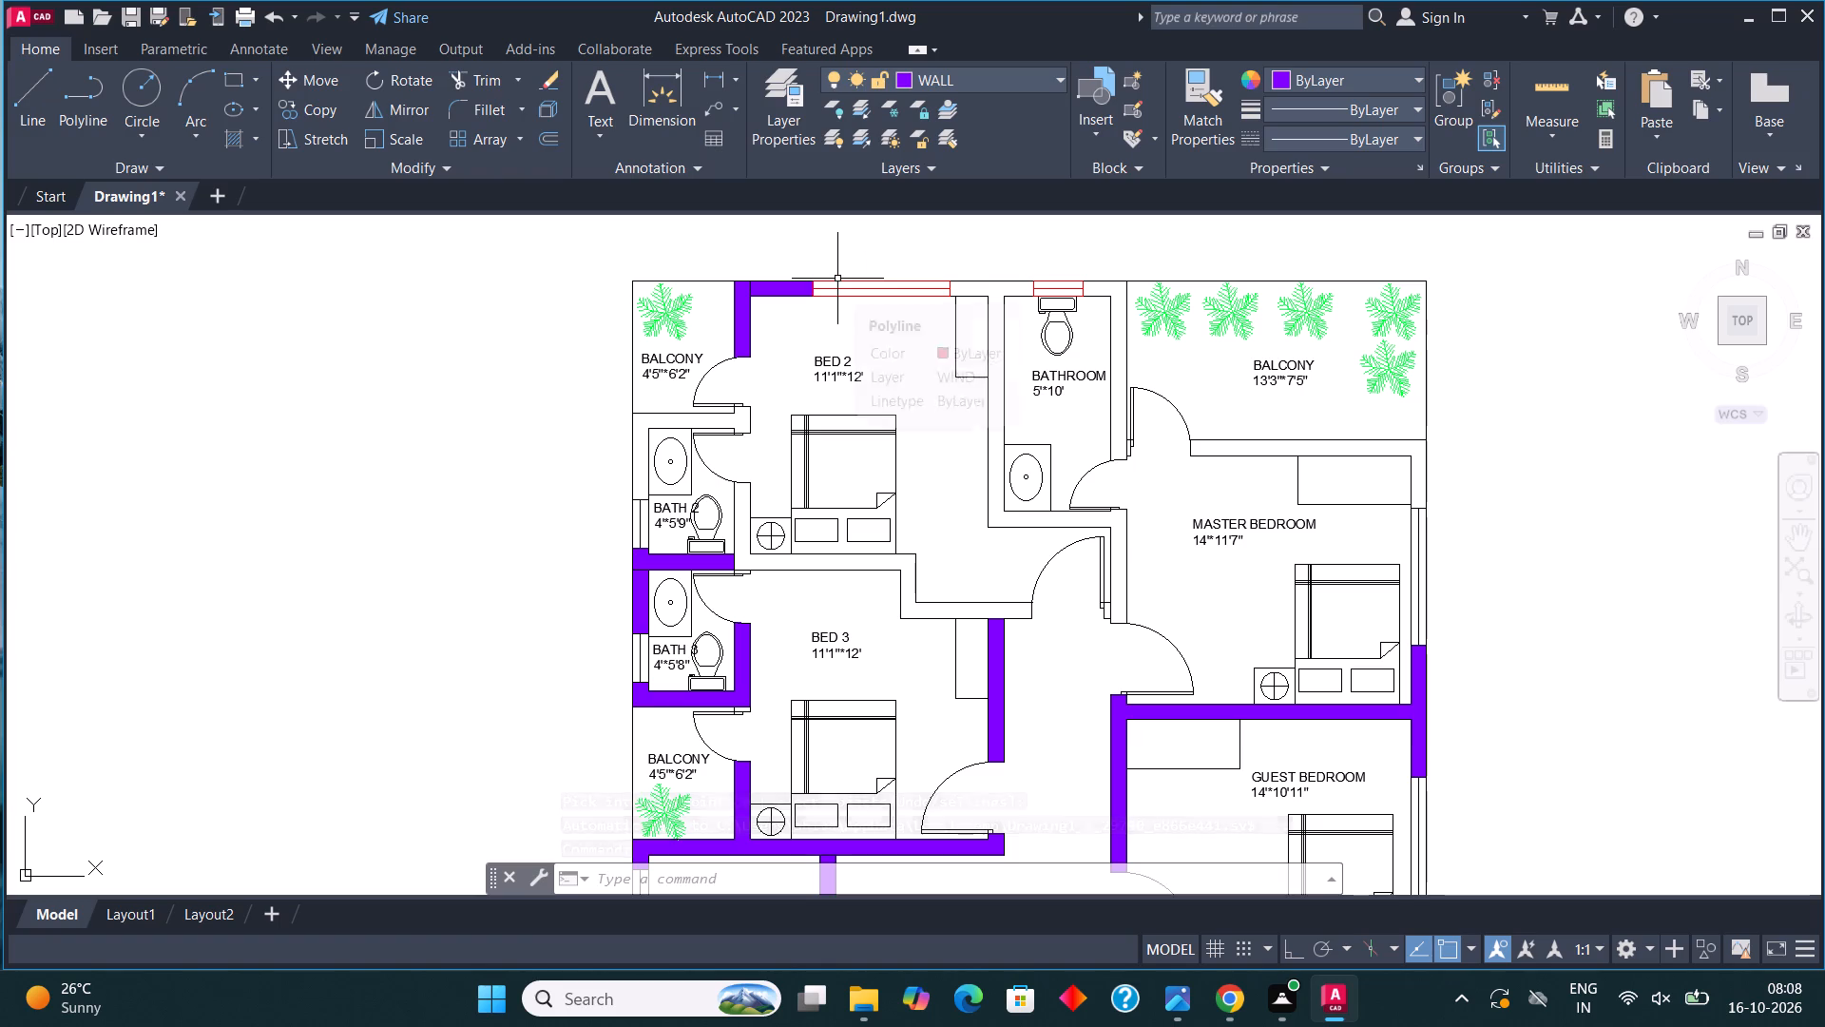
pyautogui.press('Return')
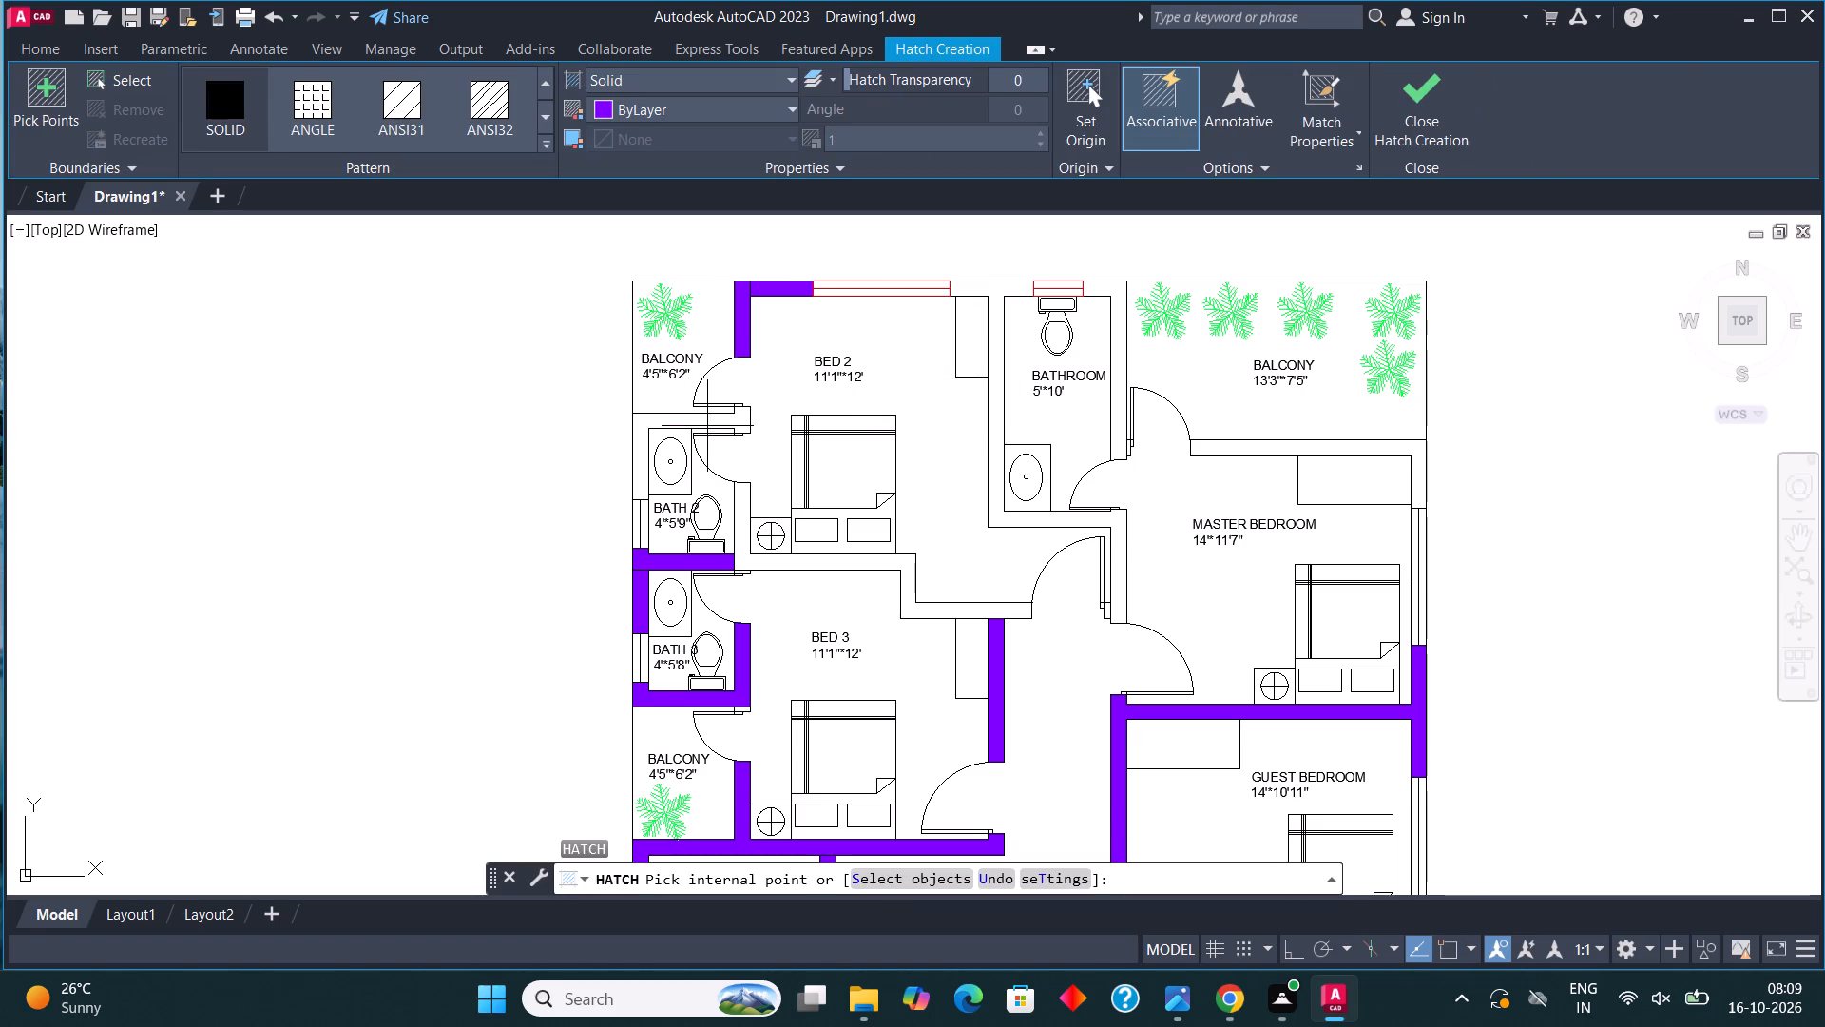
pyautogui.click(709, 429)
pyautogui.click(1104, 366)
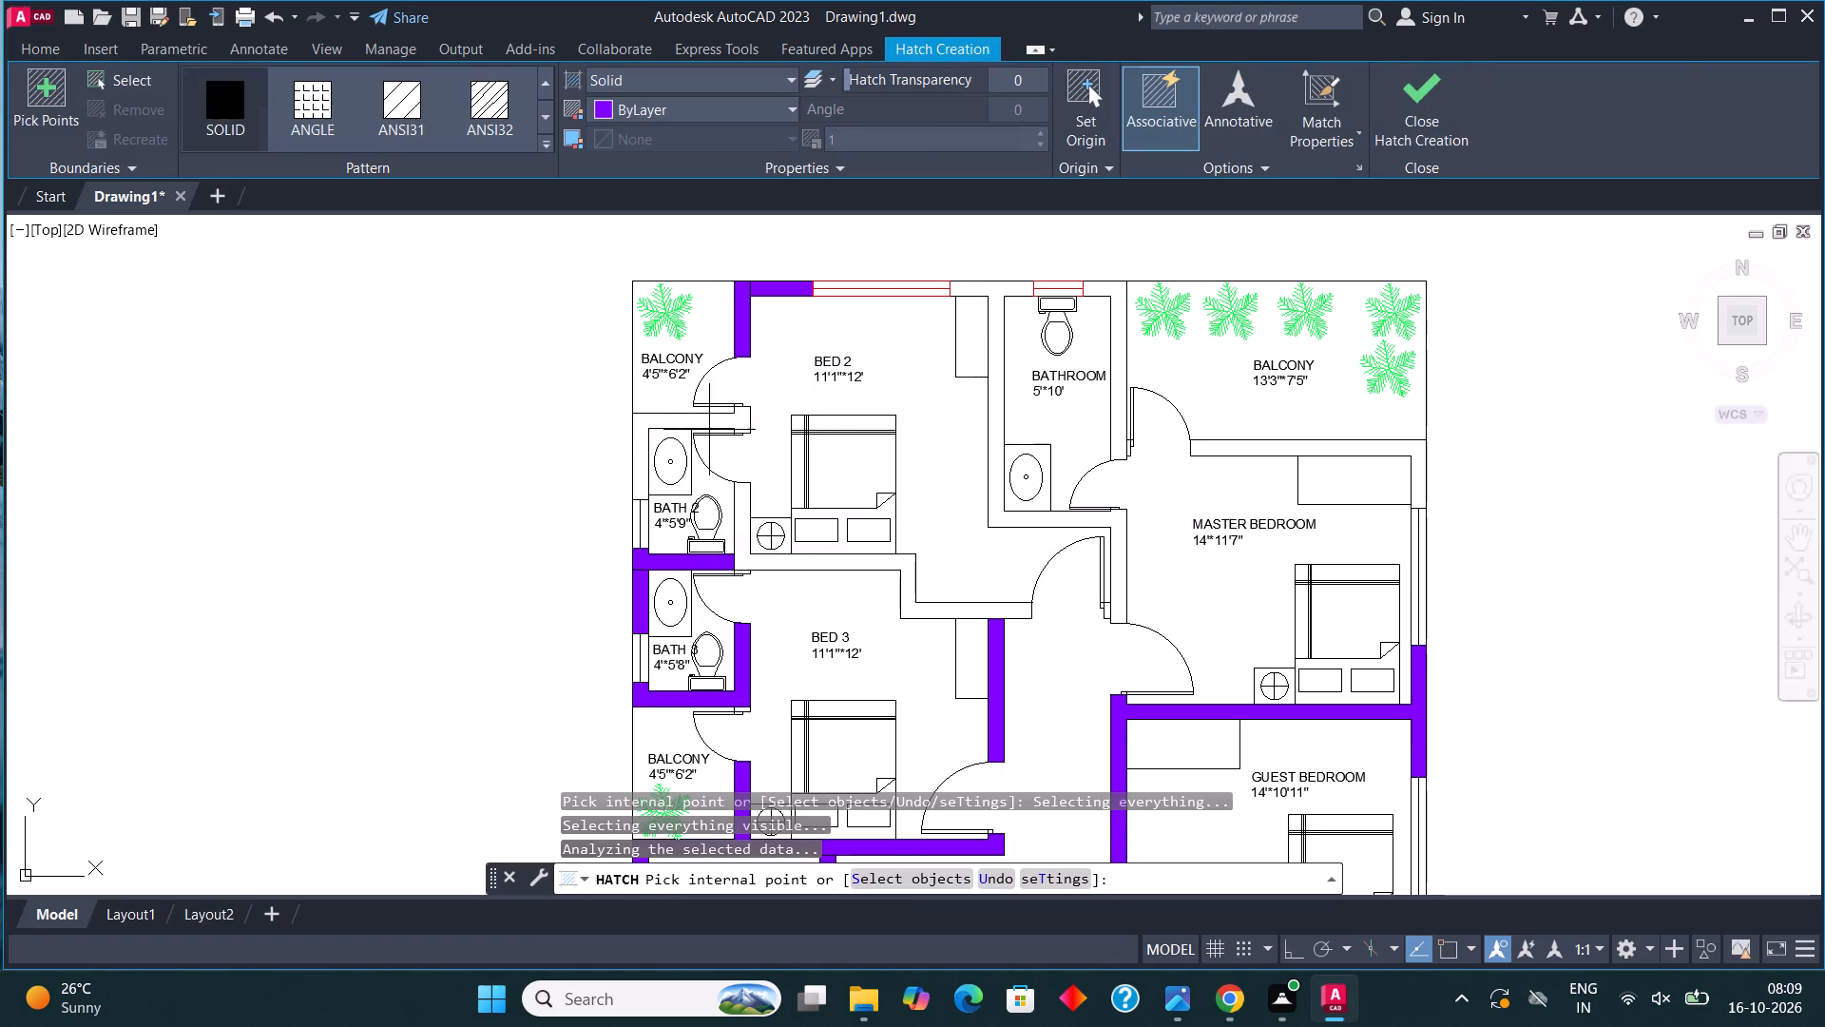
pyautogui.click(682, 420)
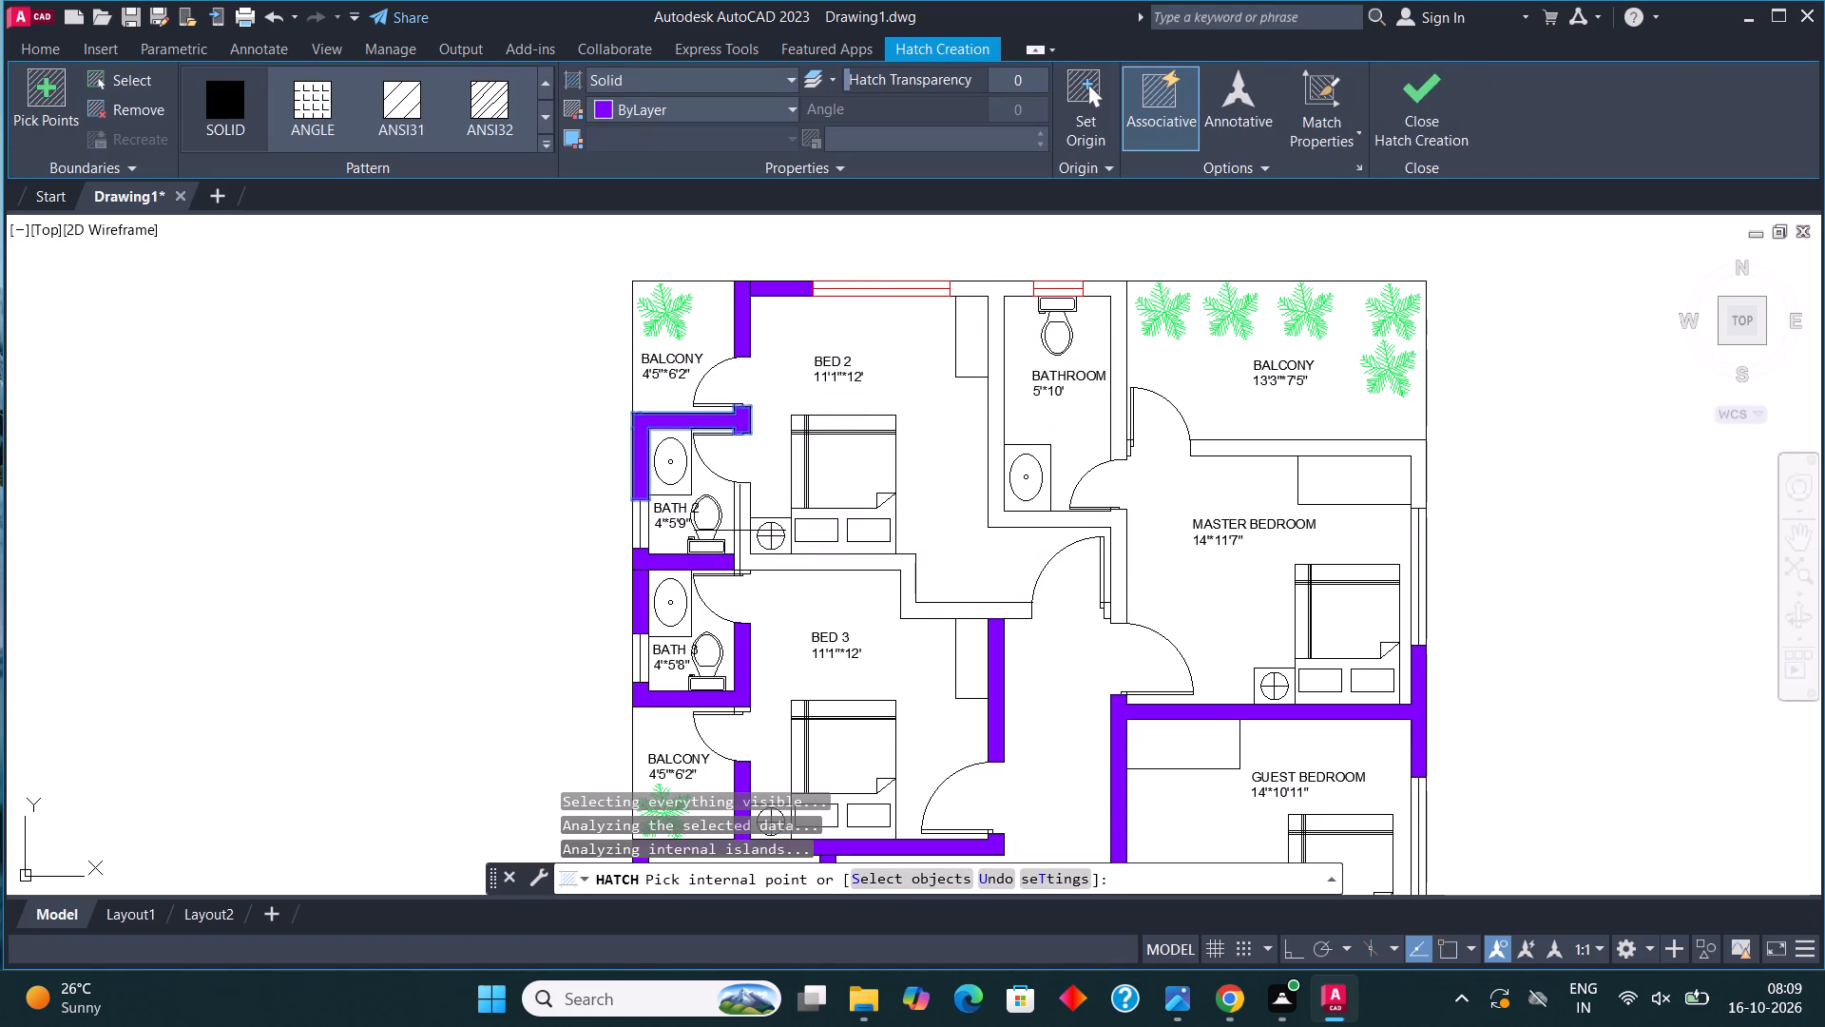
pyautogui.click(741, 531)
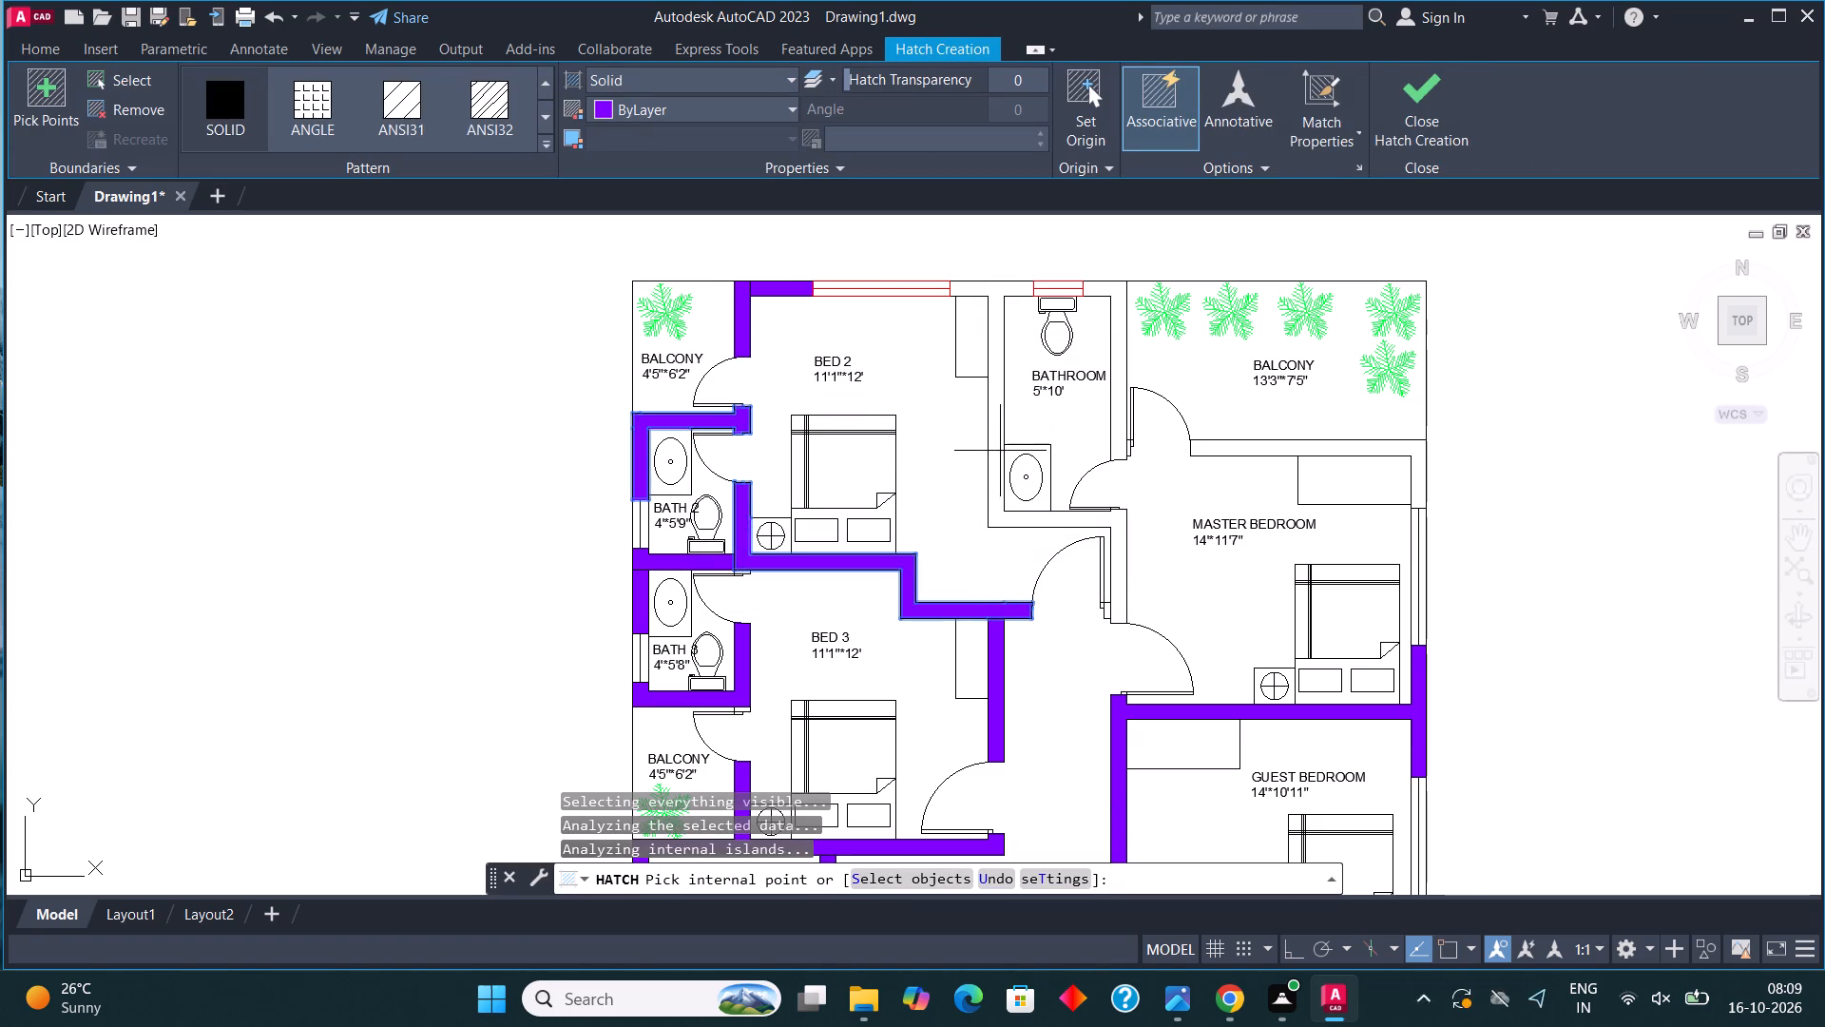
# Solid-hatch the walls around the 5'*10' BATHROOM, the wall between MASTER BEDROOM and its balcony, and the stub by the corridor door, finishing the hatch.
pyautogui.click(994, 439)
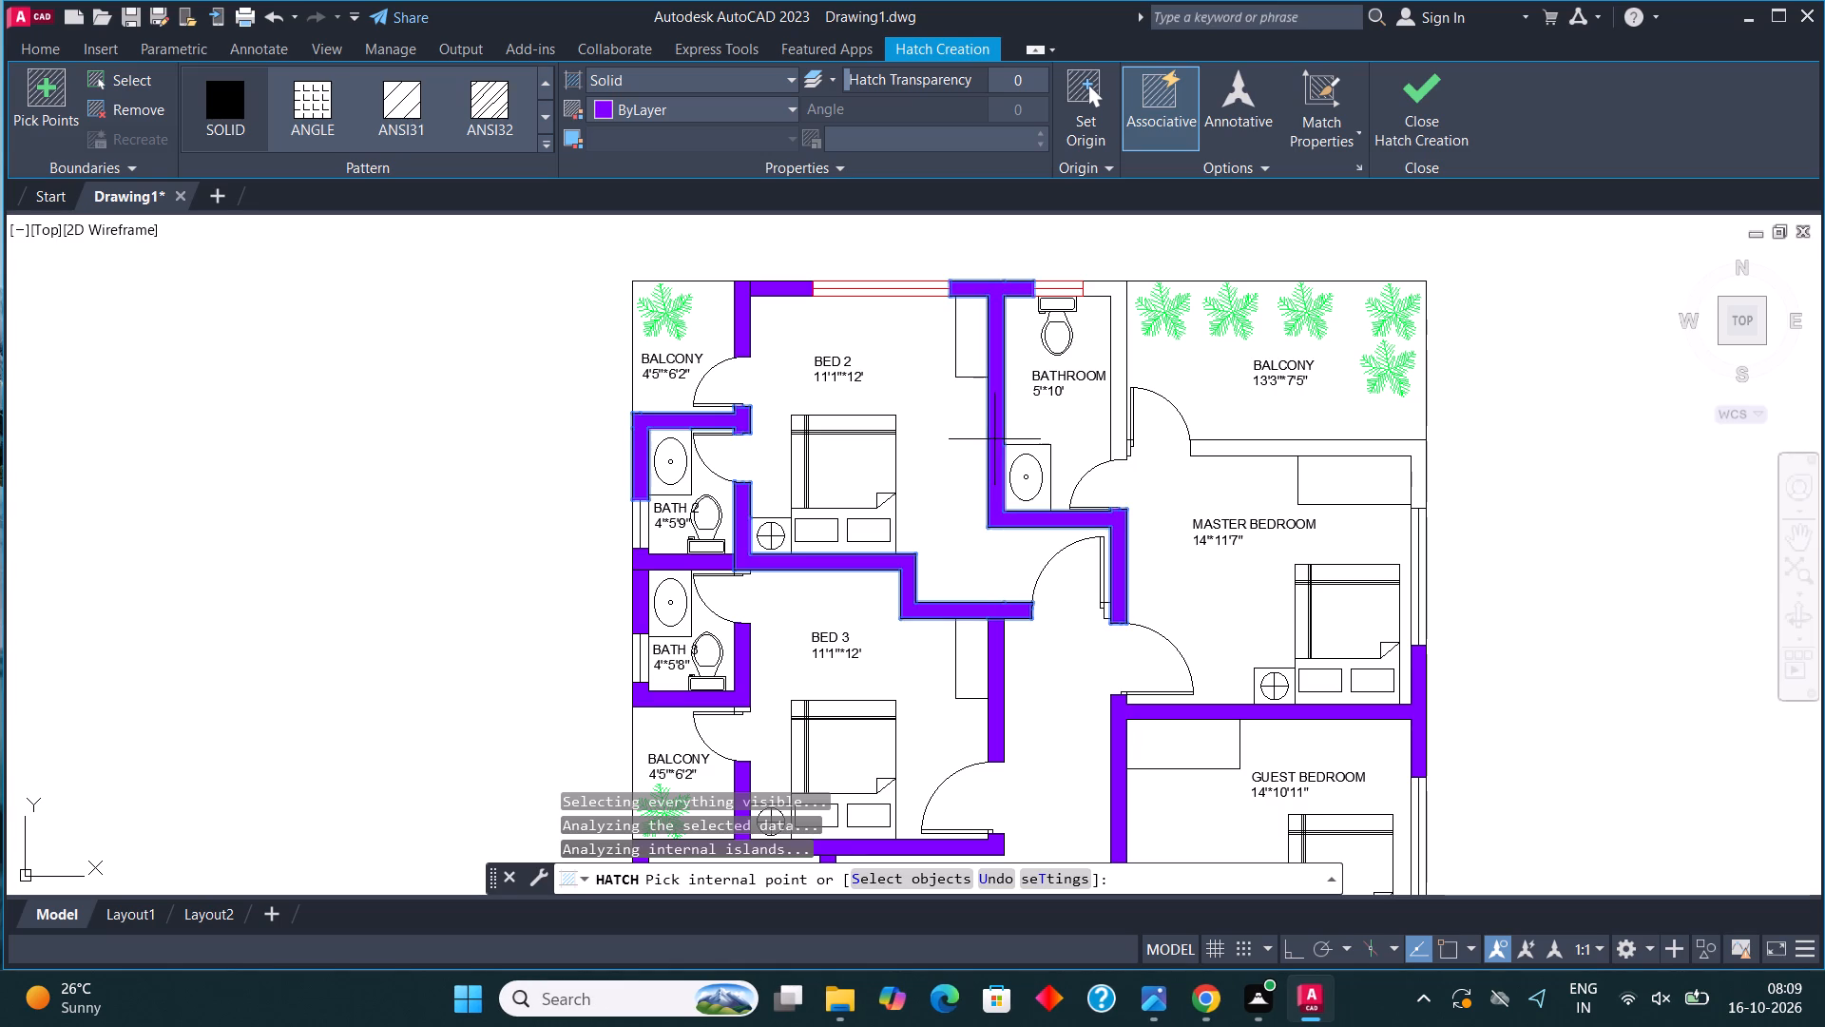
pyautogui.click(1232, 448)
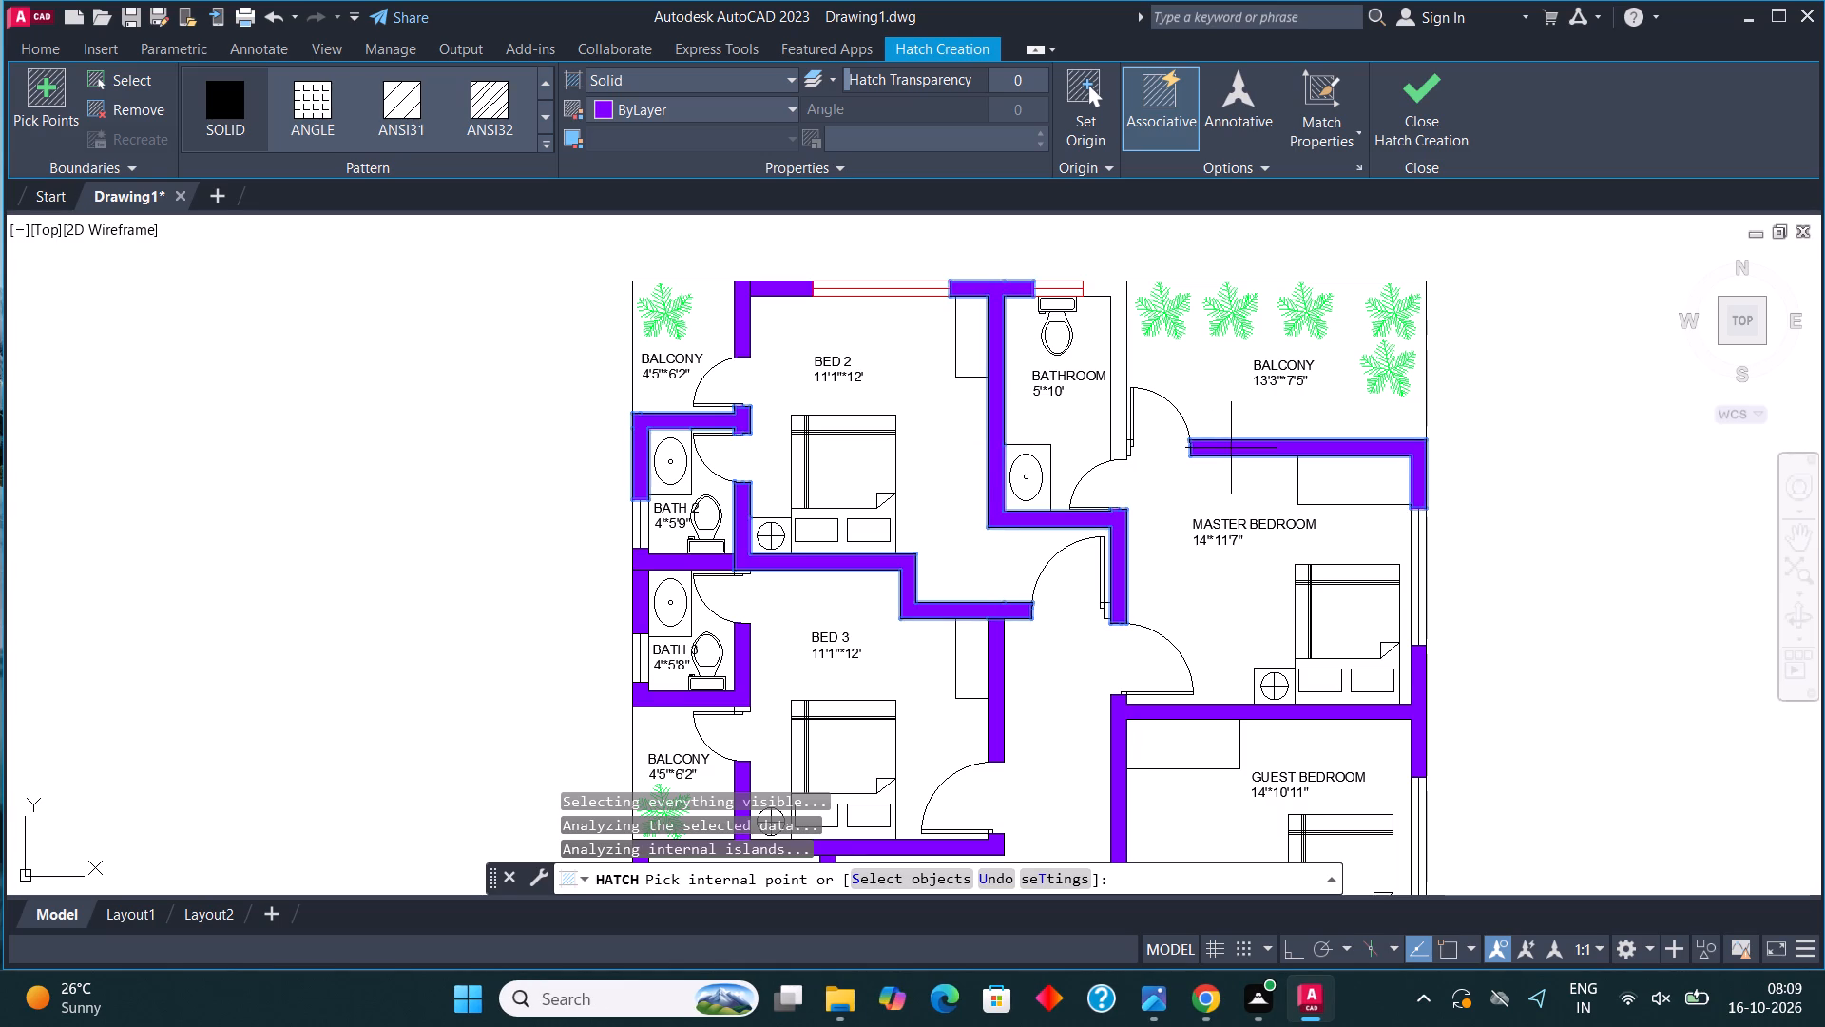
pyautogui.click(1119, 371)
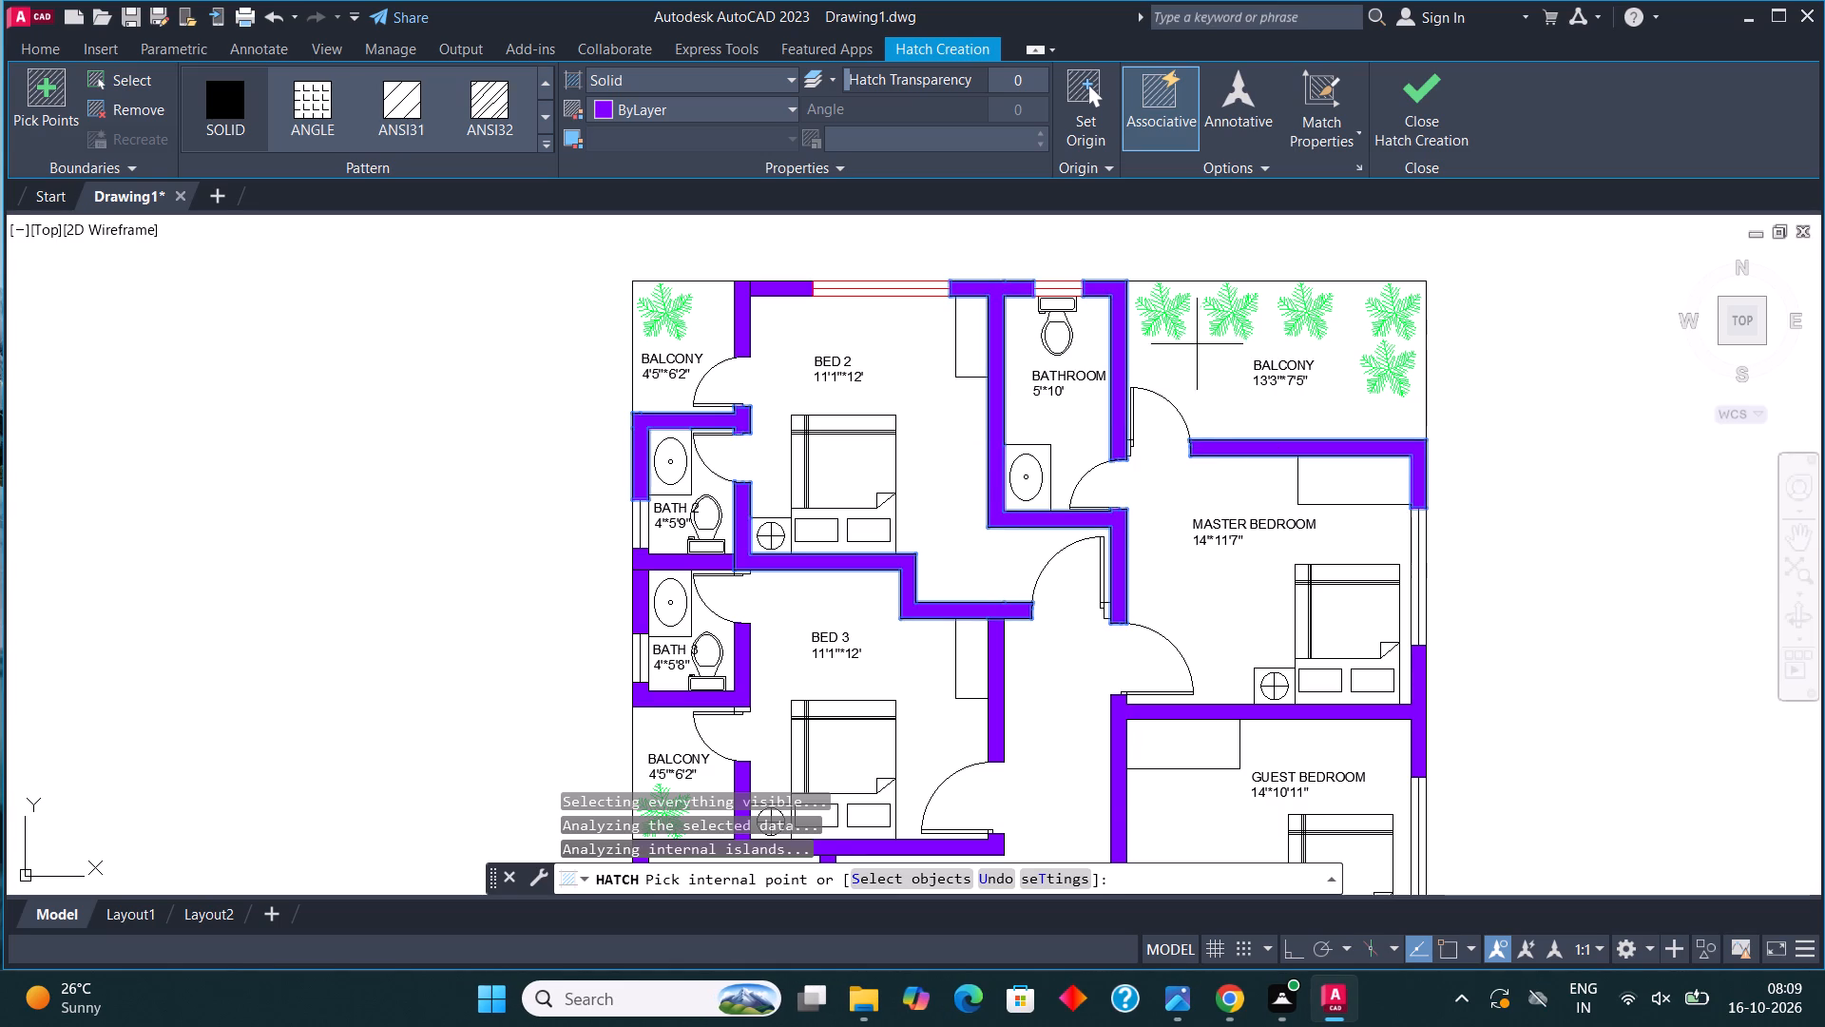
pyautogui.click(1105, 612)
pyautogui.click(1420, 90)
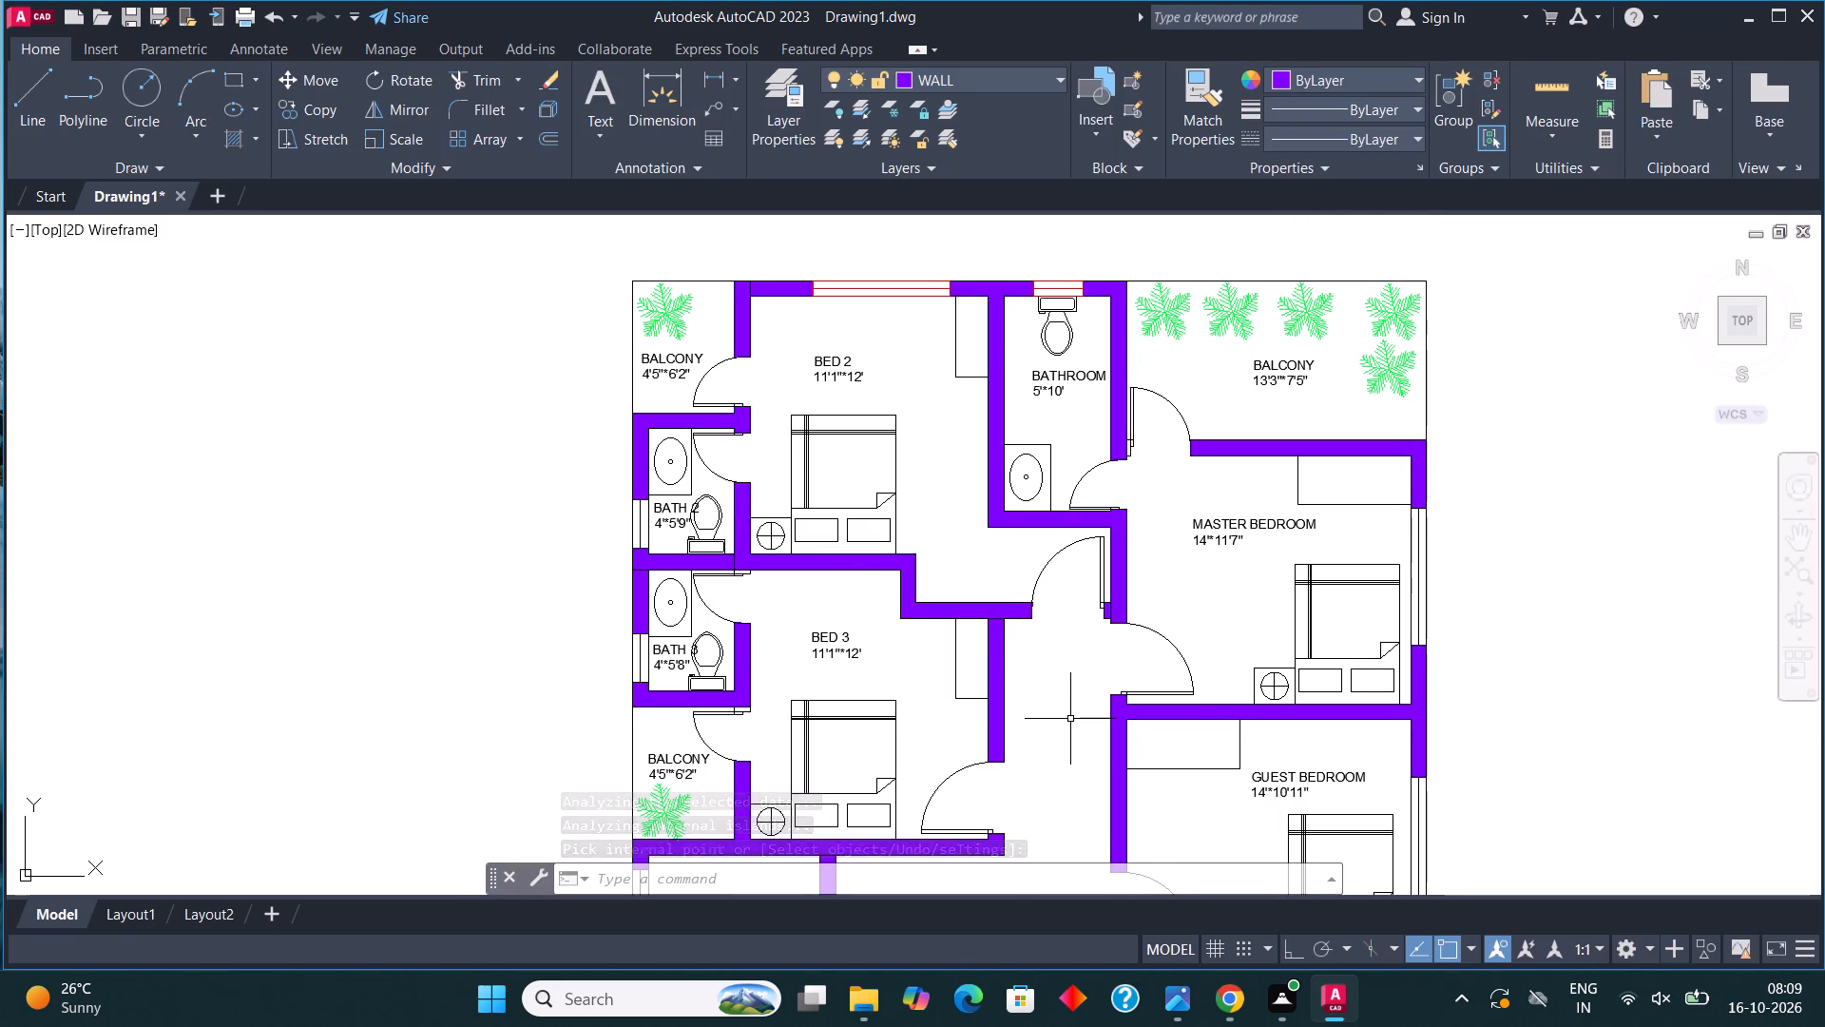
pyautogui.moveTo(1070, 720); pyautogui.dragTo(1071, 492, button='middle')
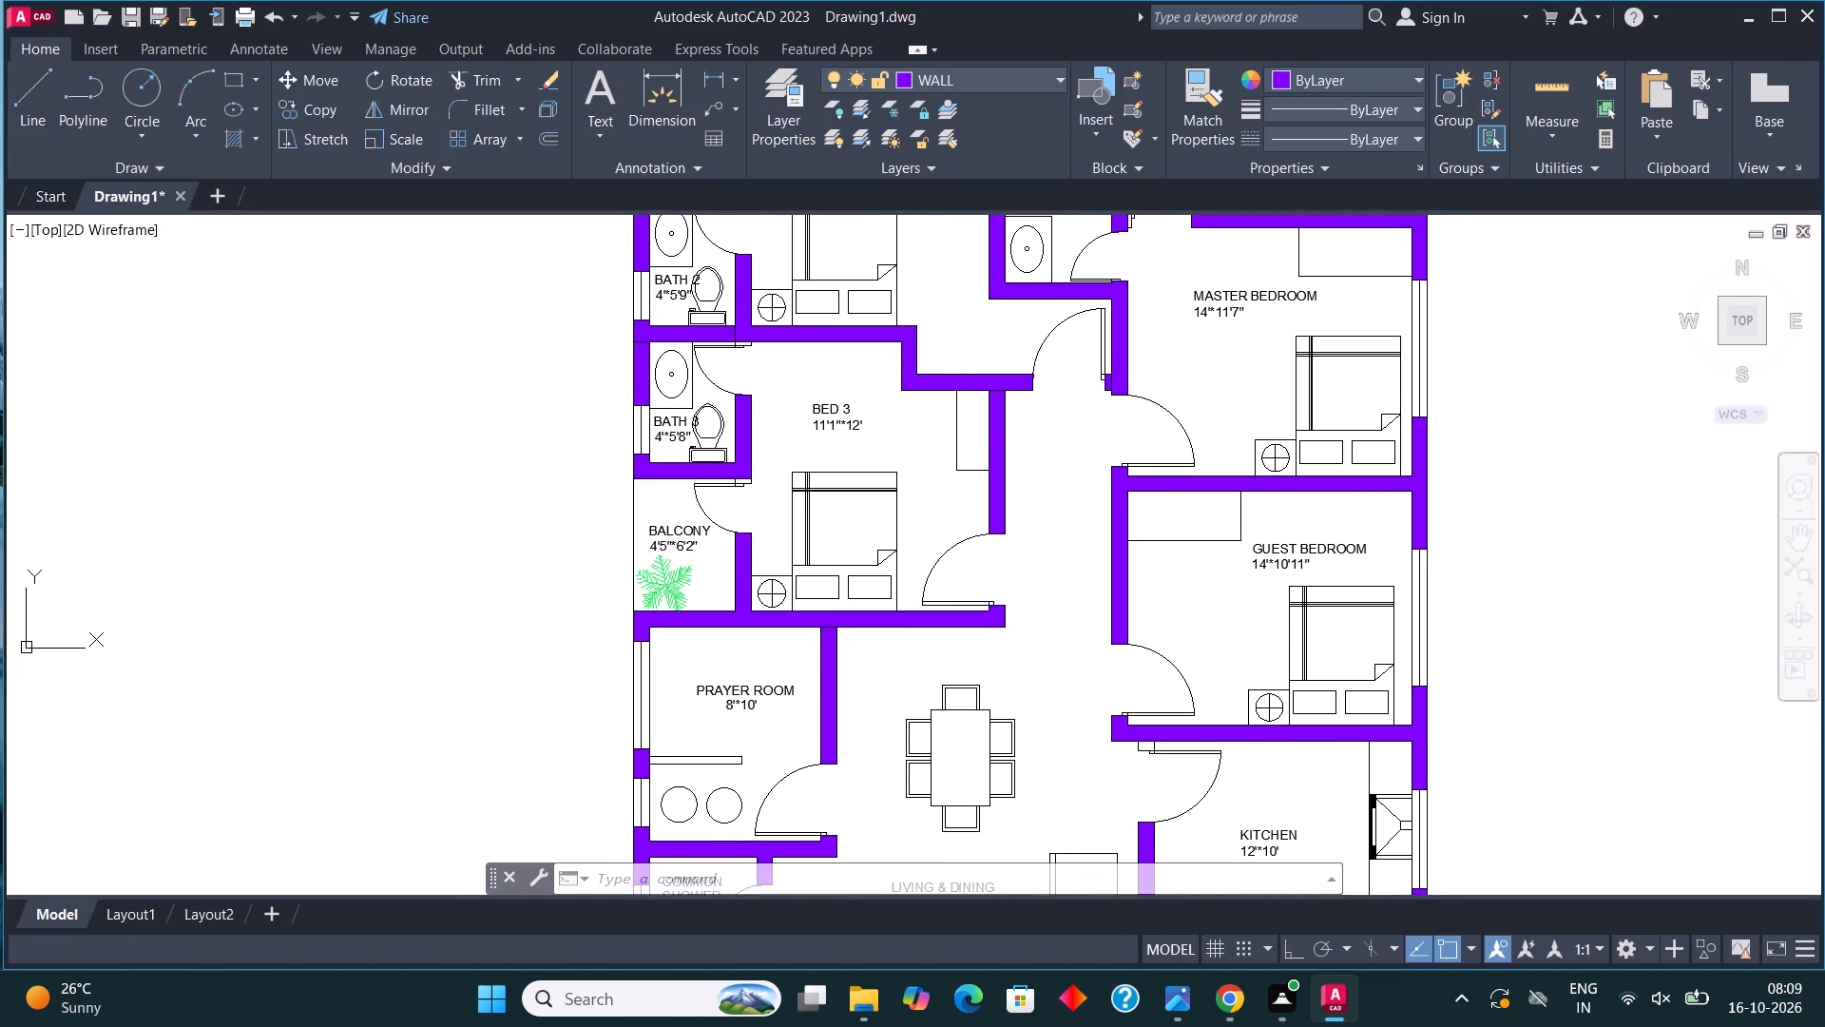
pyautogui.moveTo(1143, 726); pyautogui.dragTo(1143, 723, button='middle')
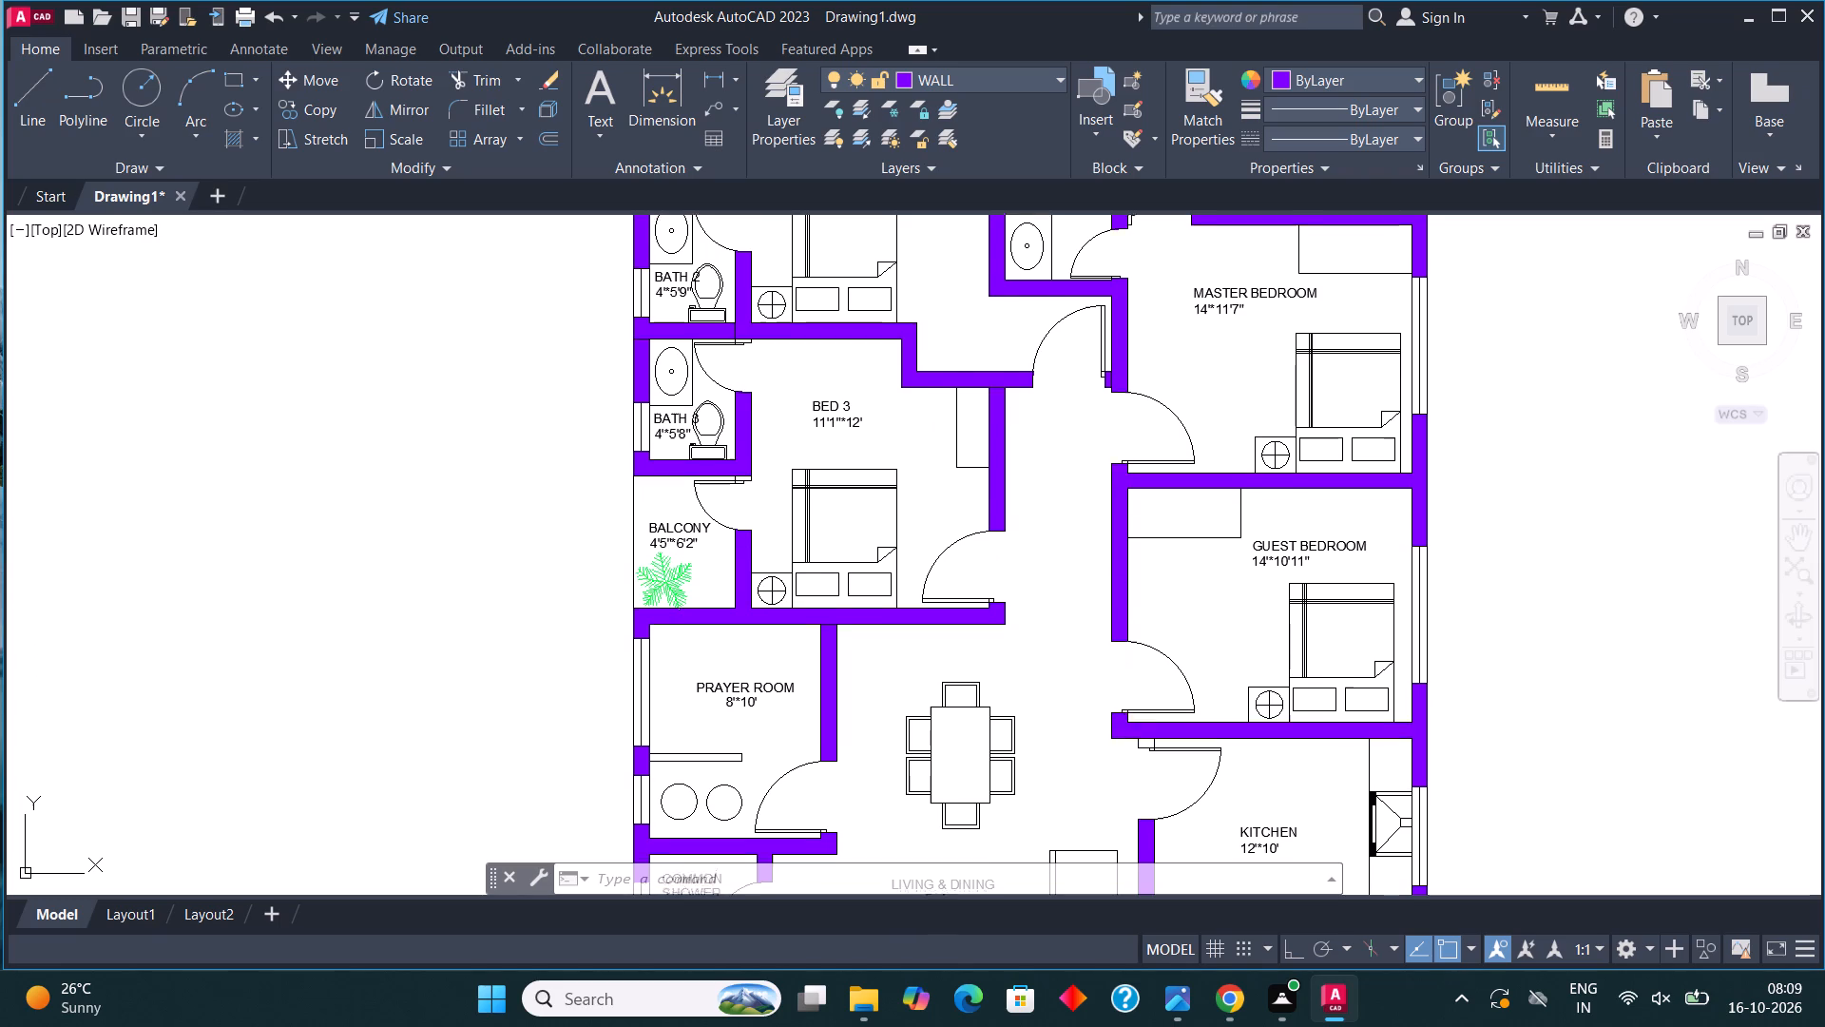
# Start a solid hatch and fill the wall beside STAIRCASE's entrance door, the stub at the KITCHEN door, and the PRAYER ROOM partition.
pyautogui.moveTo(1143, 723); pyautogui.dragTo(1124, 385, button='middle')
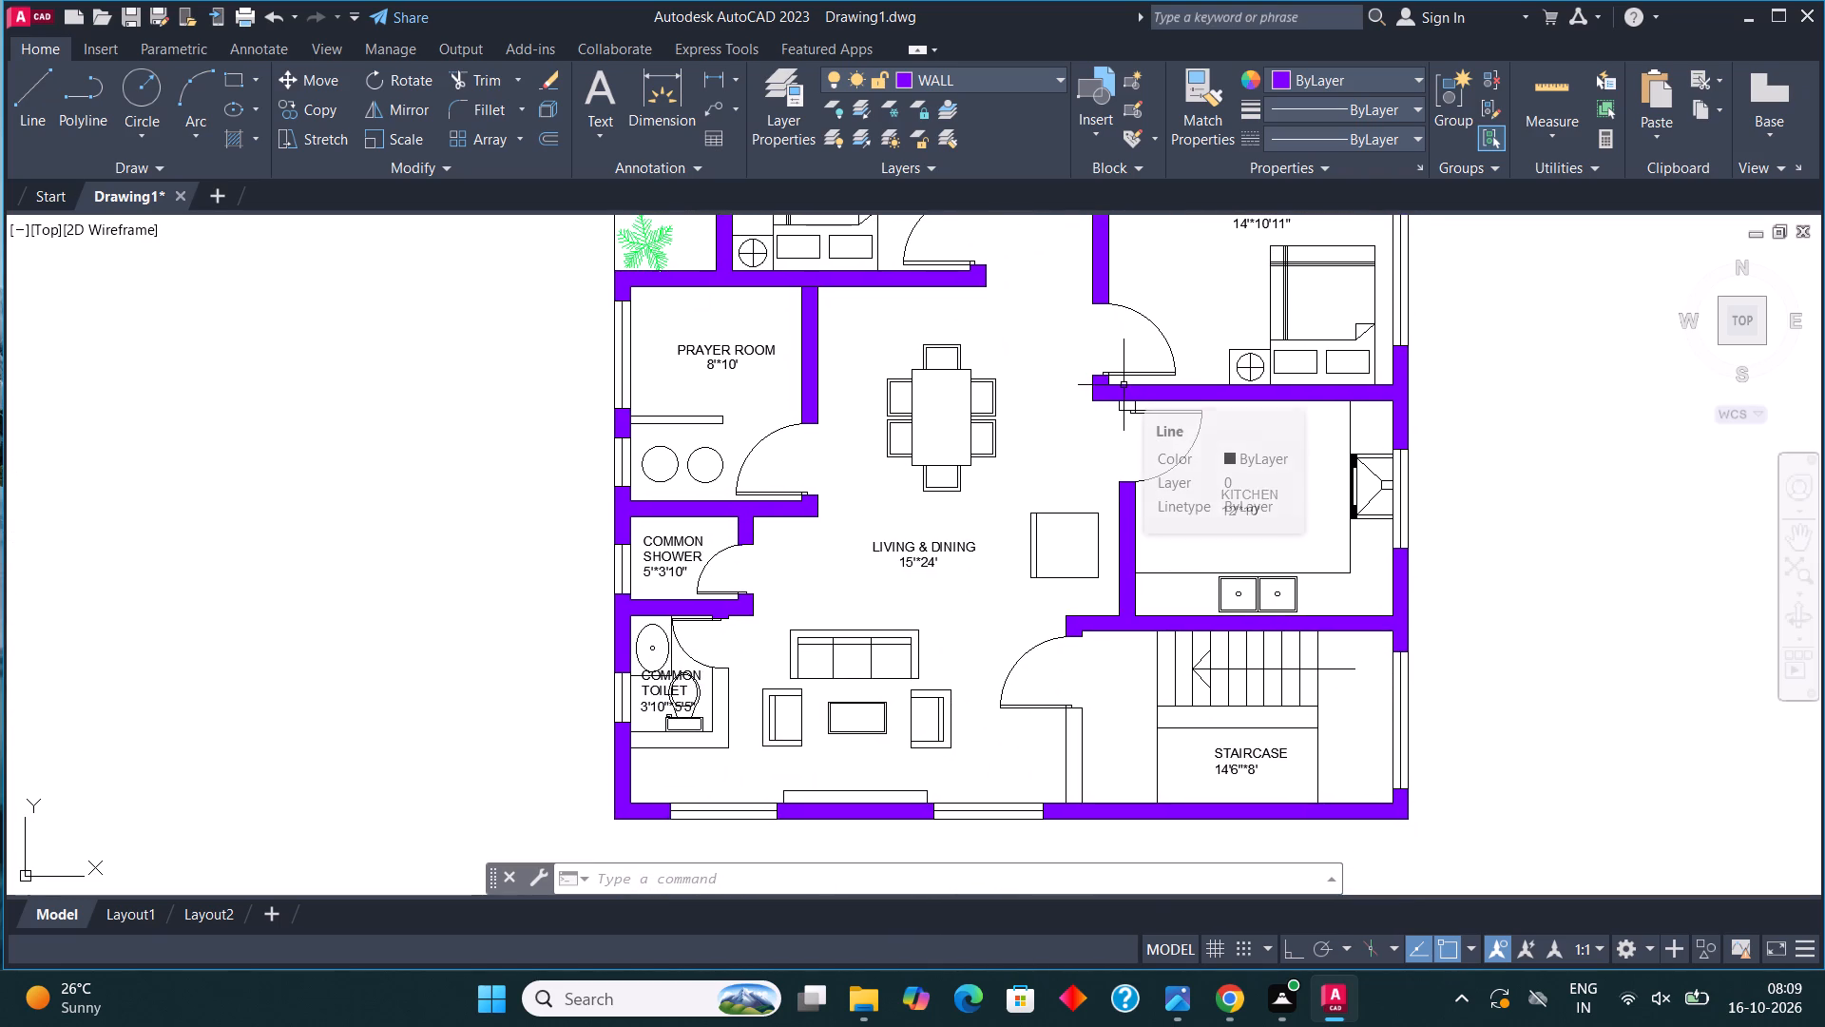
pyautogui.press('h')
pyautogui.press('Return')
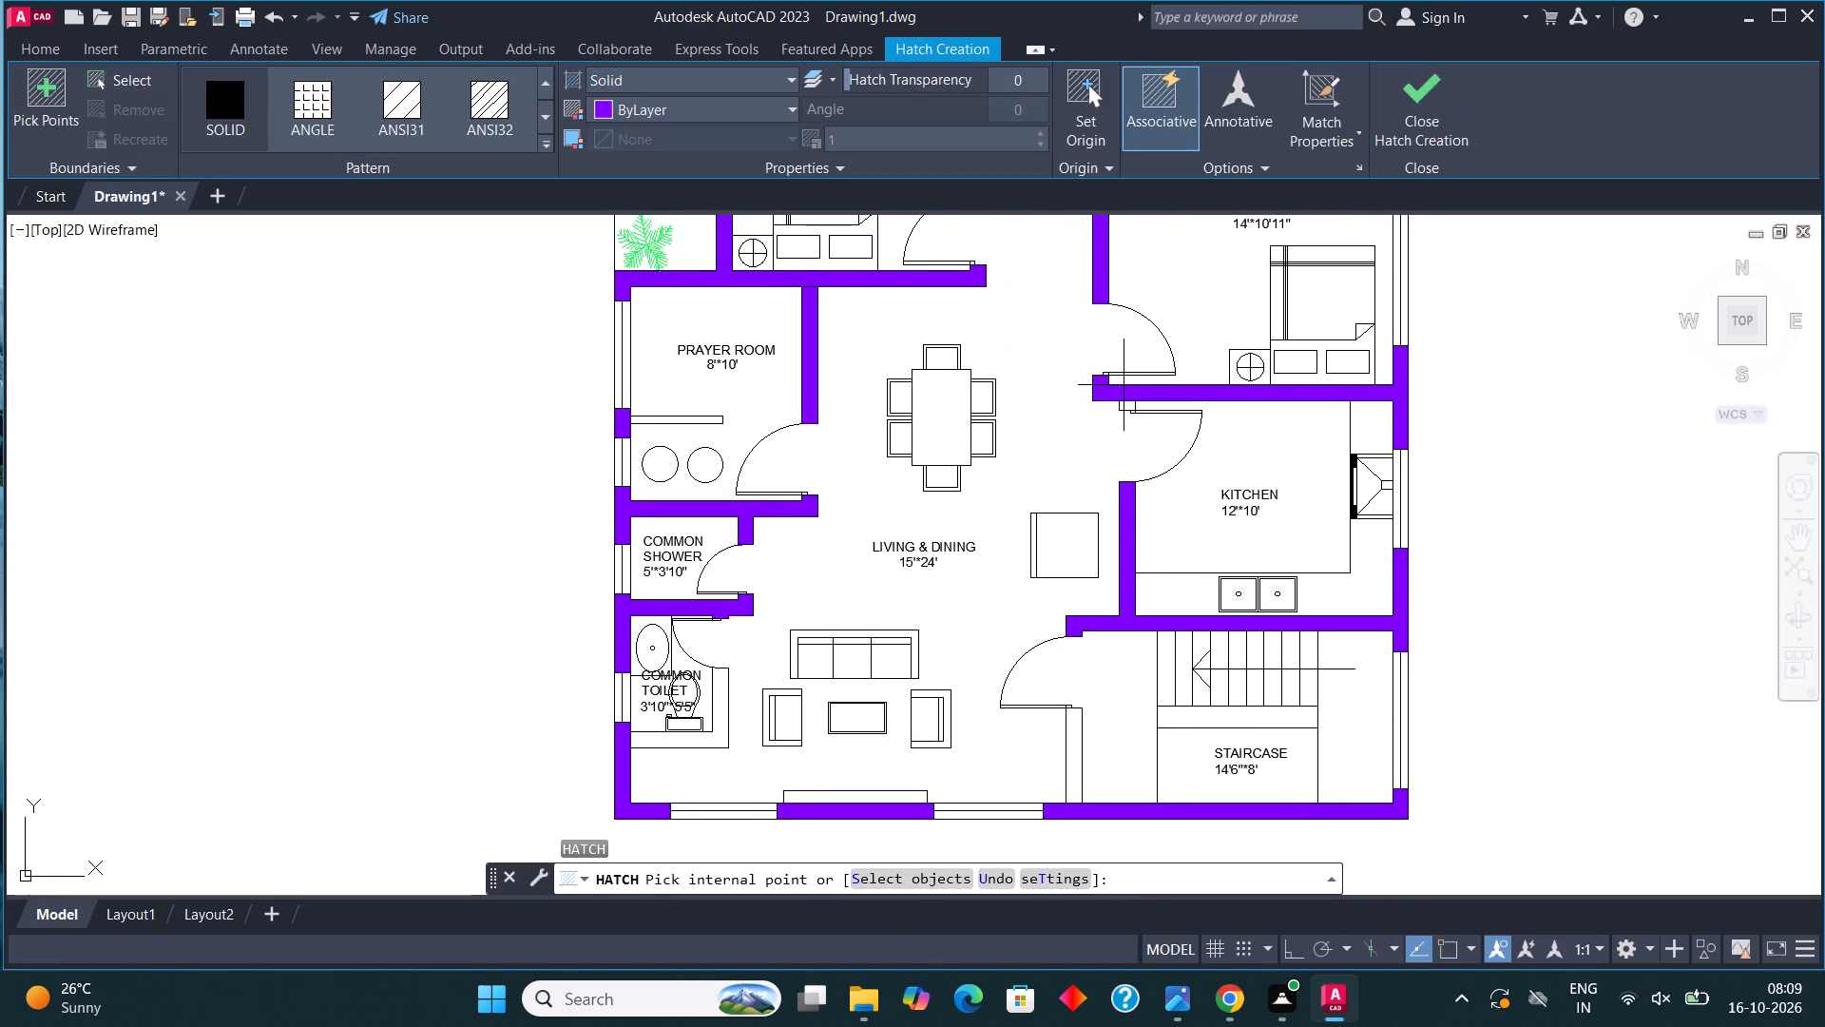
pyautogui.click(1076, 753)
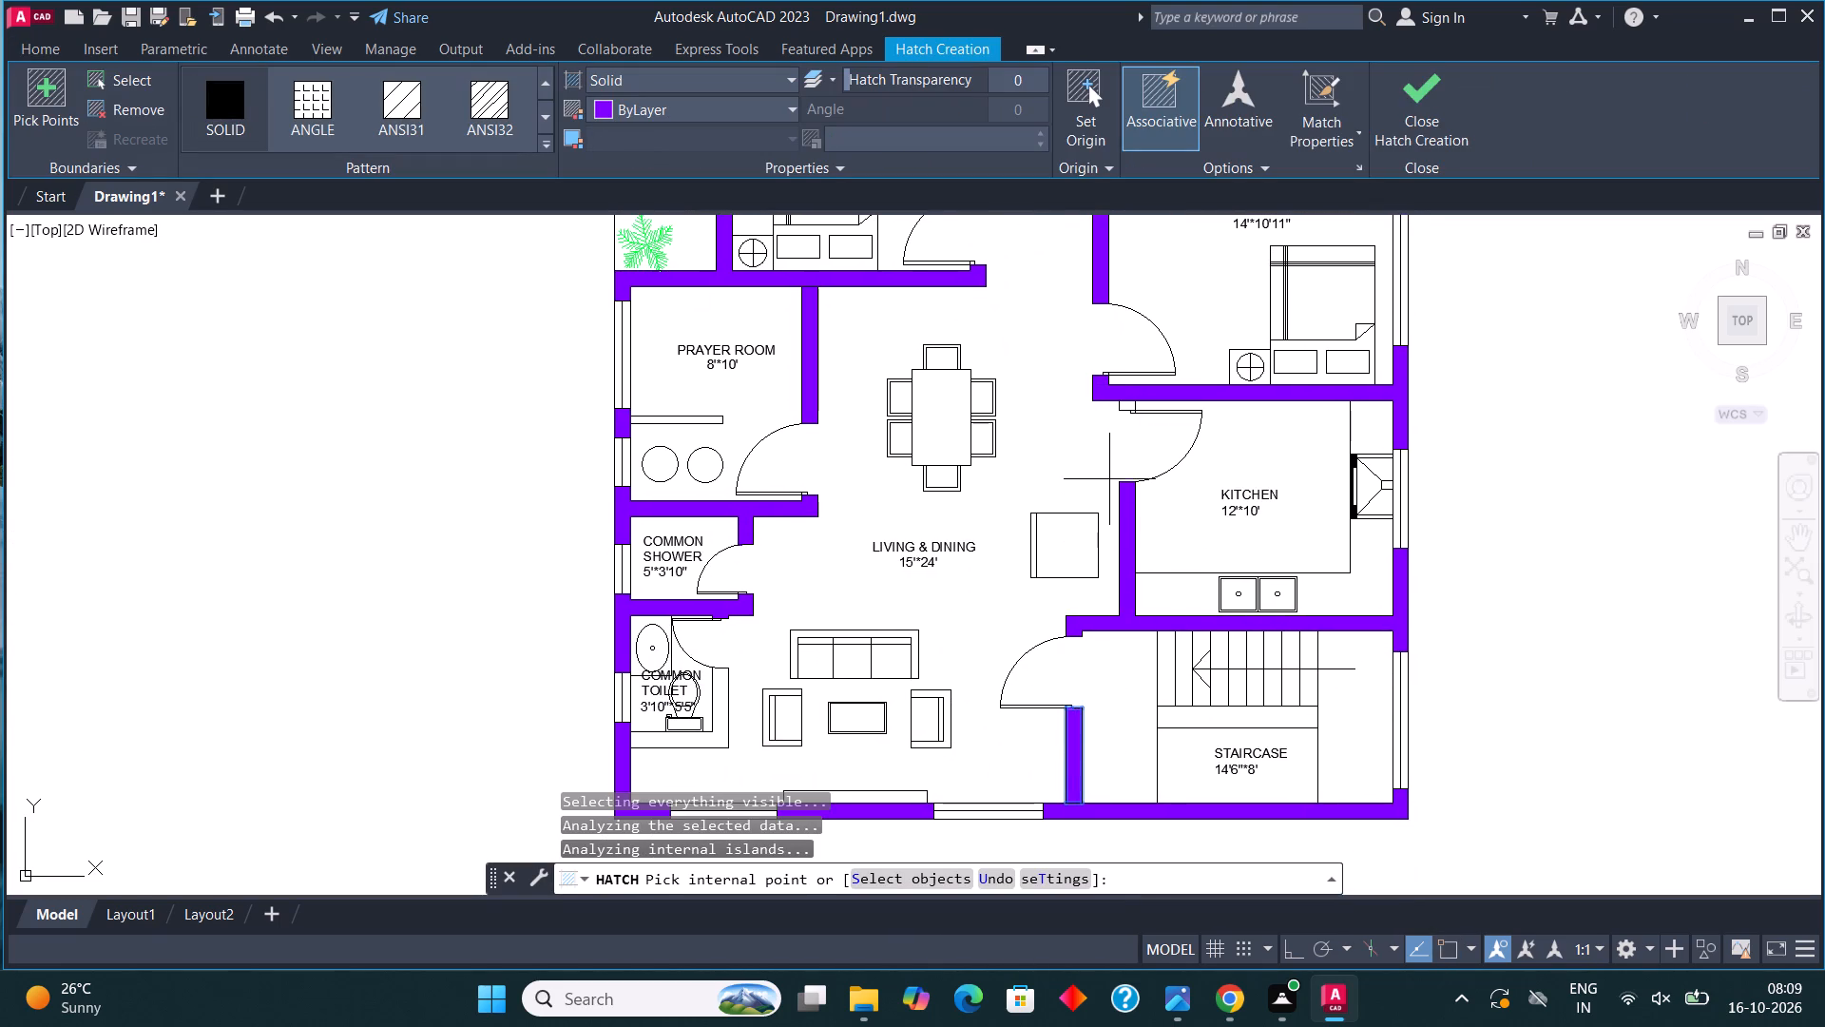
pyautogui.scroll(3, 1131, 396)
pyautogui.click(1126, 408)
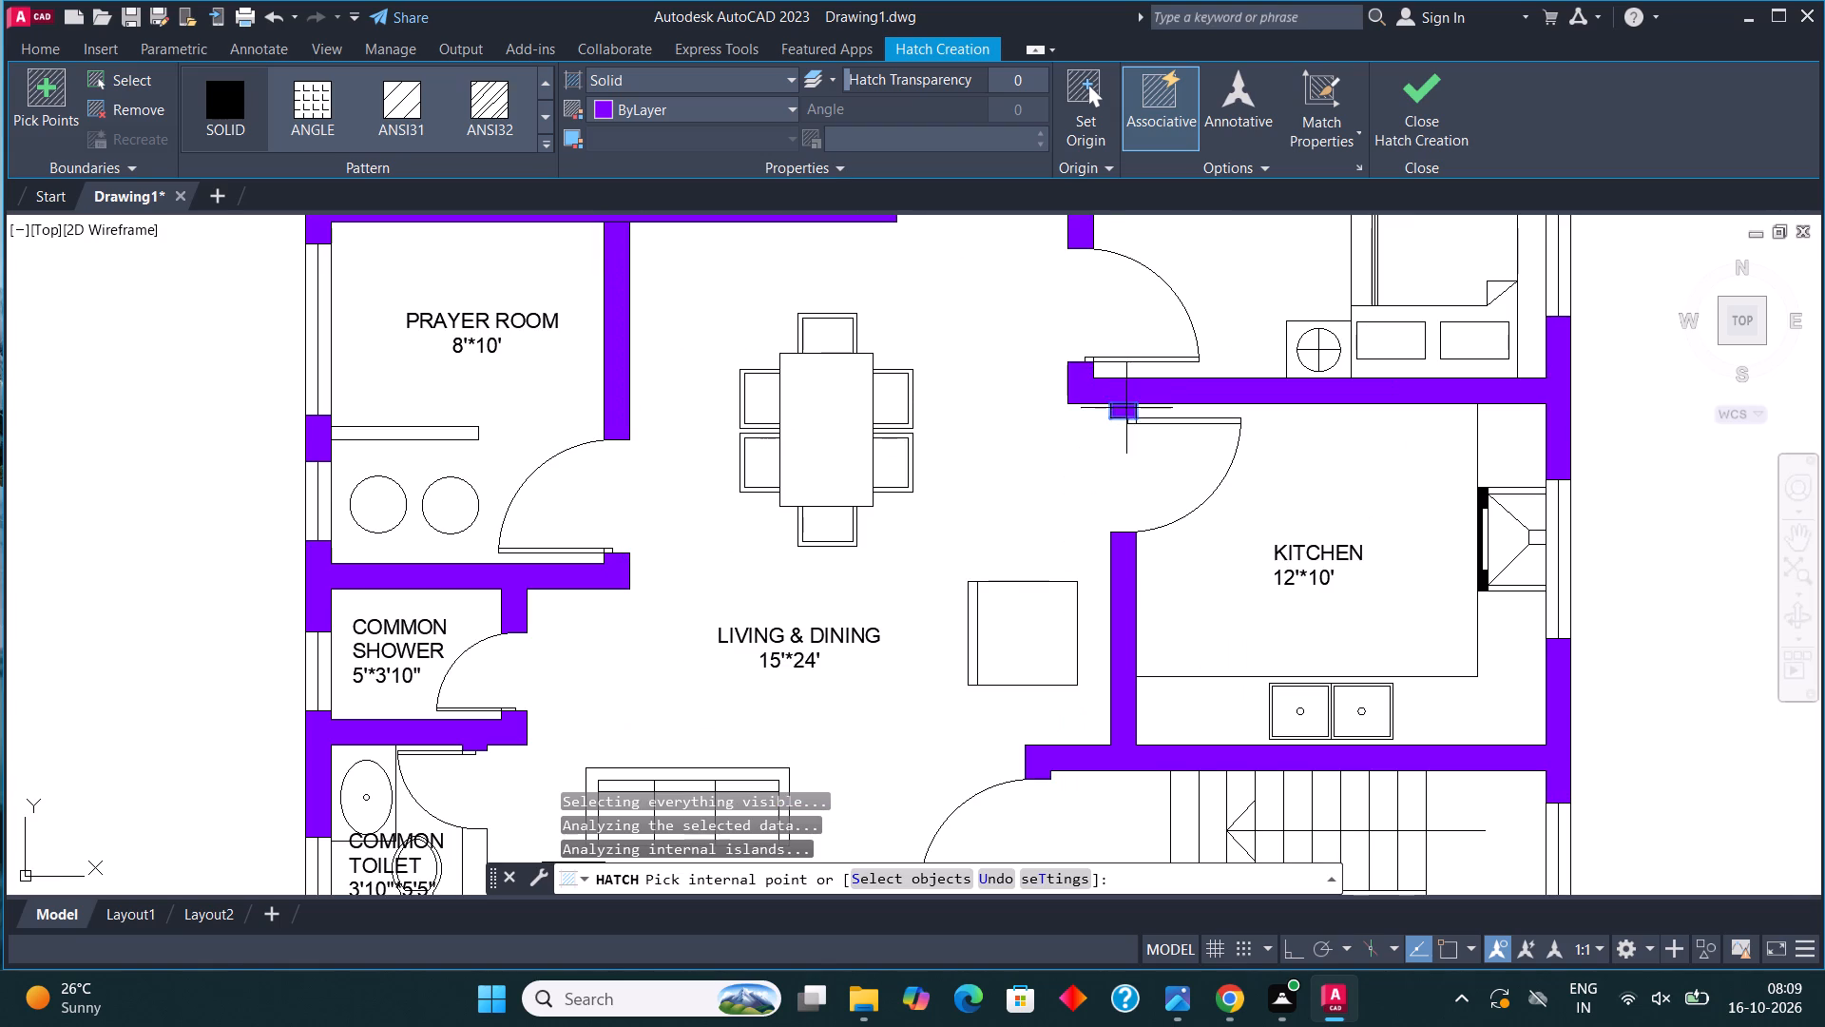
pyautogui.scroll(-2, 1120, 353)
pyautogui.scroll(2, 991, 671)
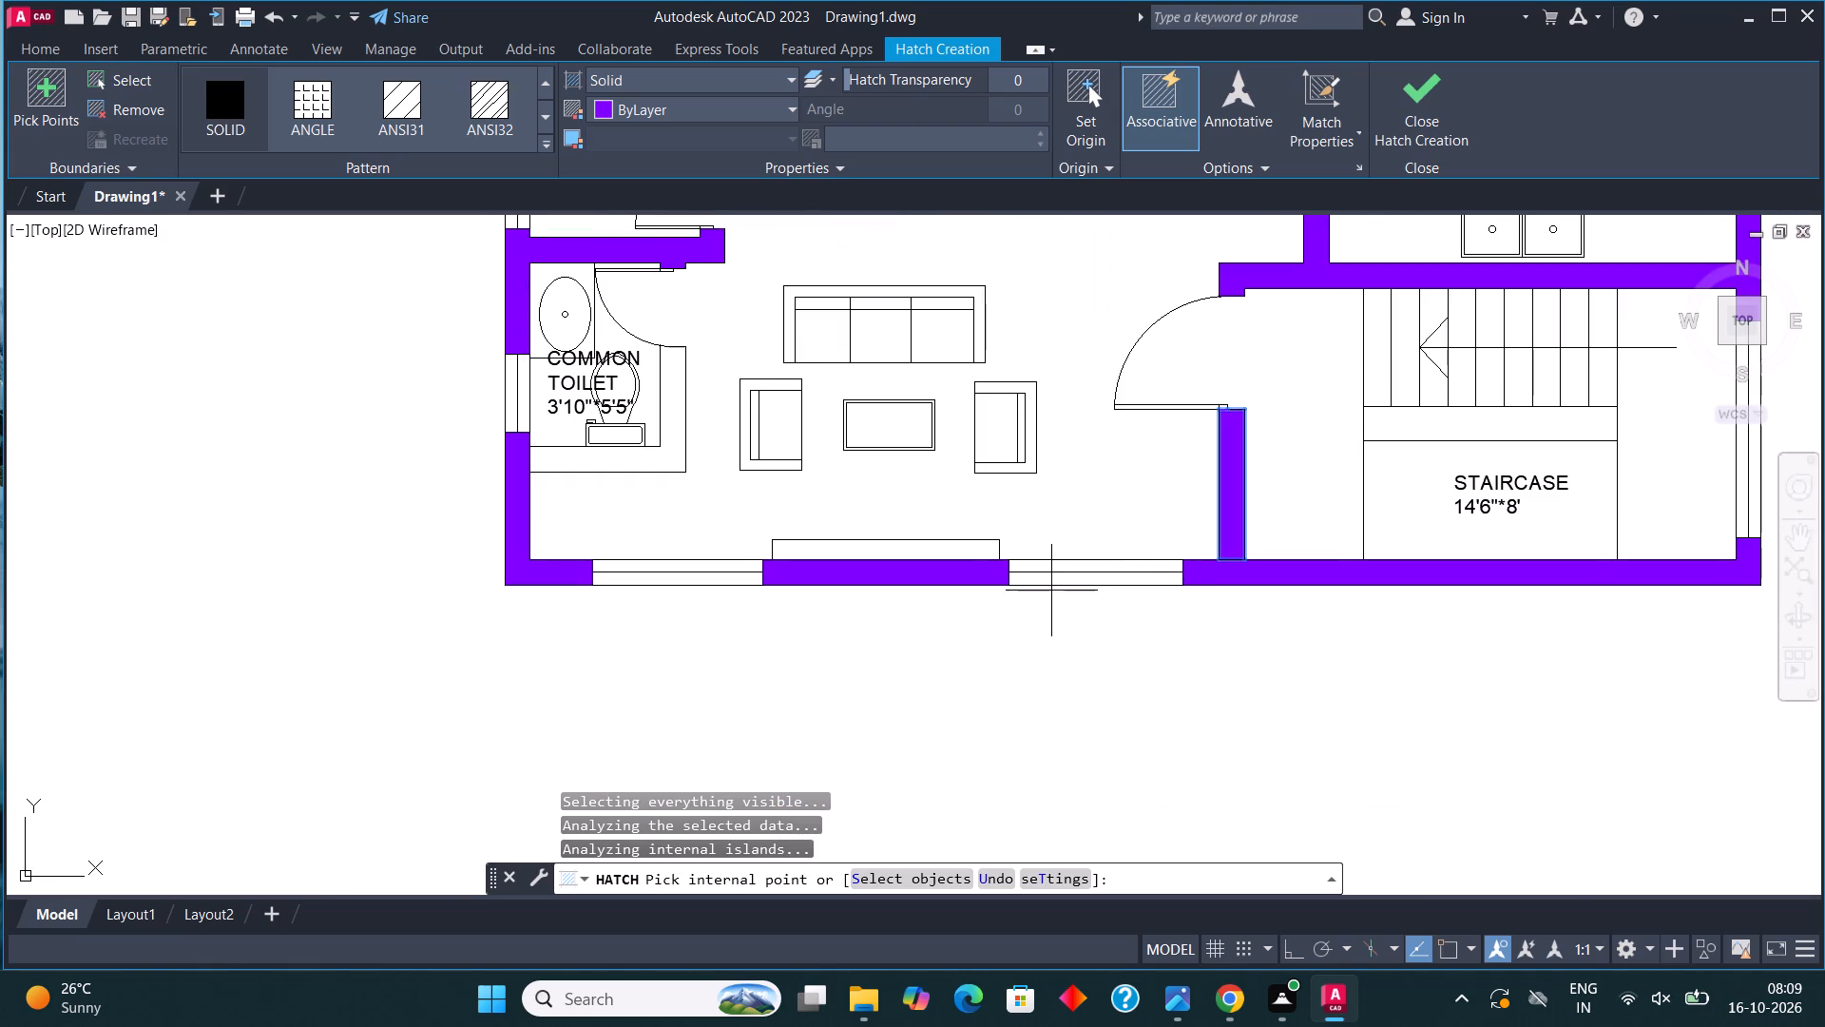
pyautogui.moveTo(1051, 591); pyautogui.dragTo(1064, 739, button='middle')
pyautogui.scroll(-1, 1064, 747)
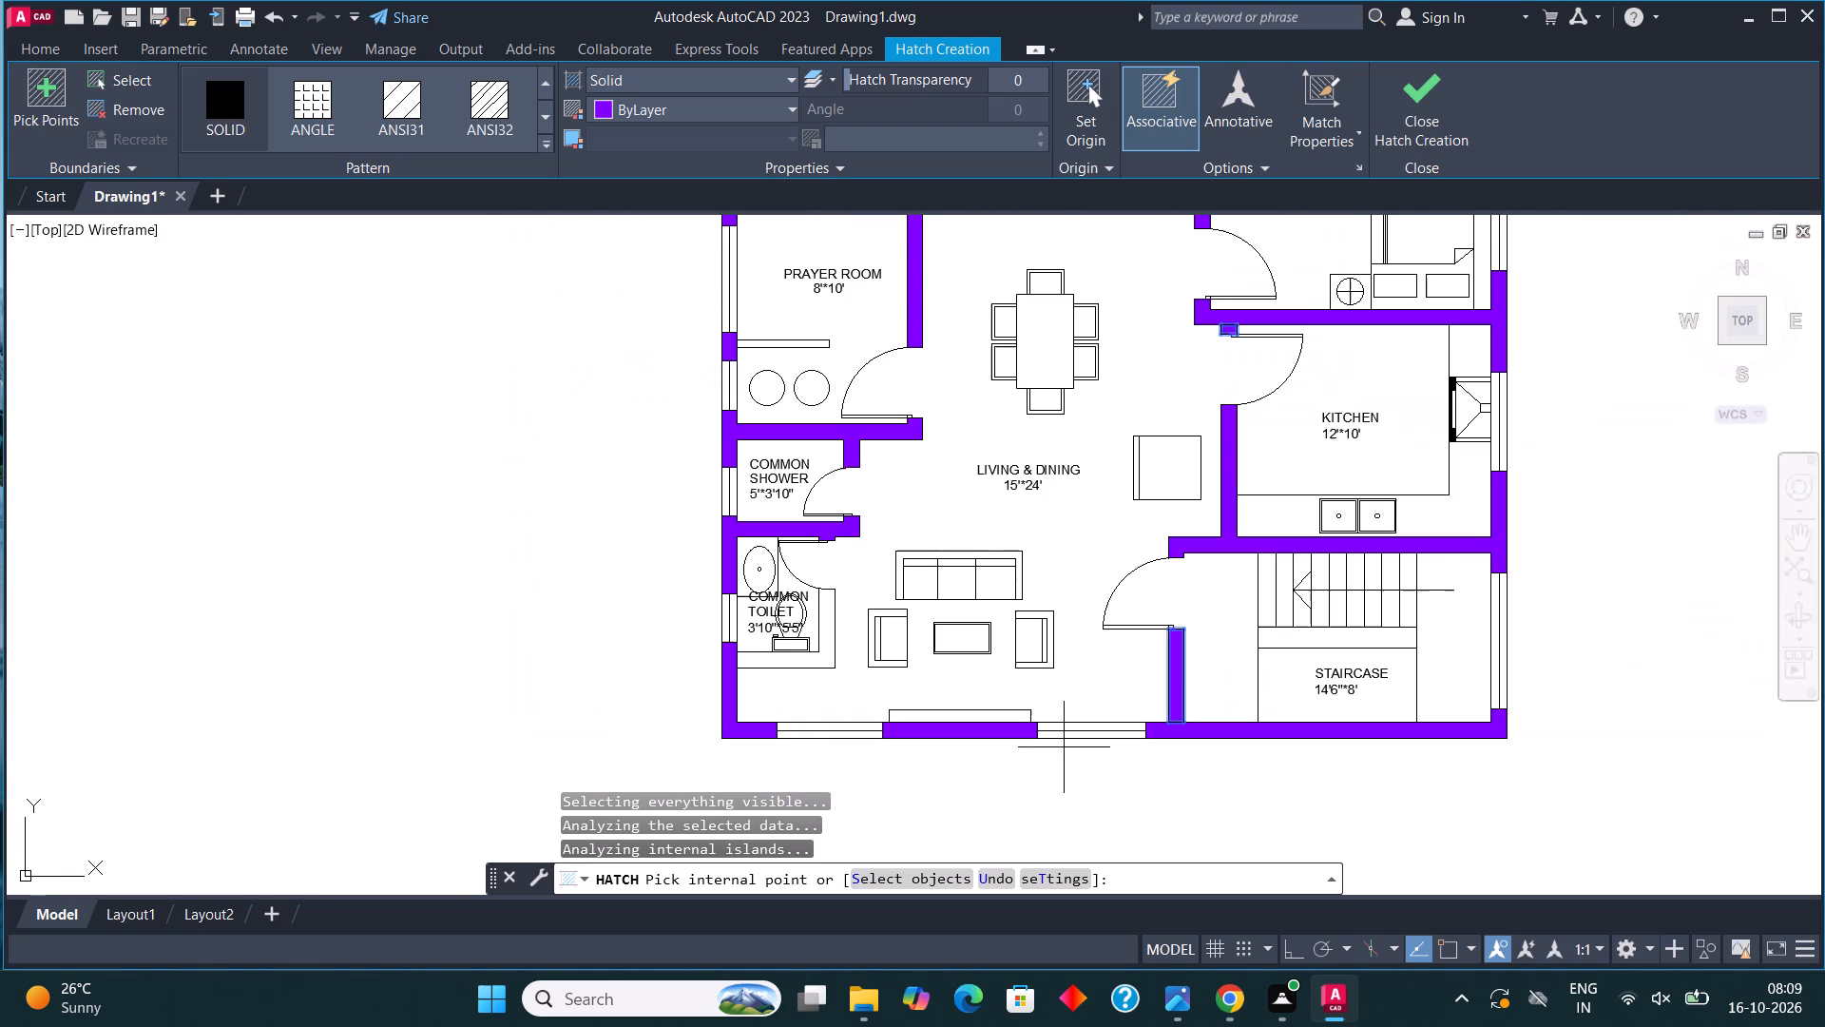
pyautogui.moveTo(1184, 542); pyautogui.dragTo(1174, 708, button='middle')
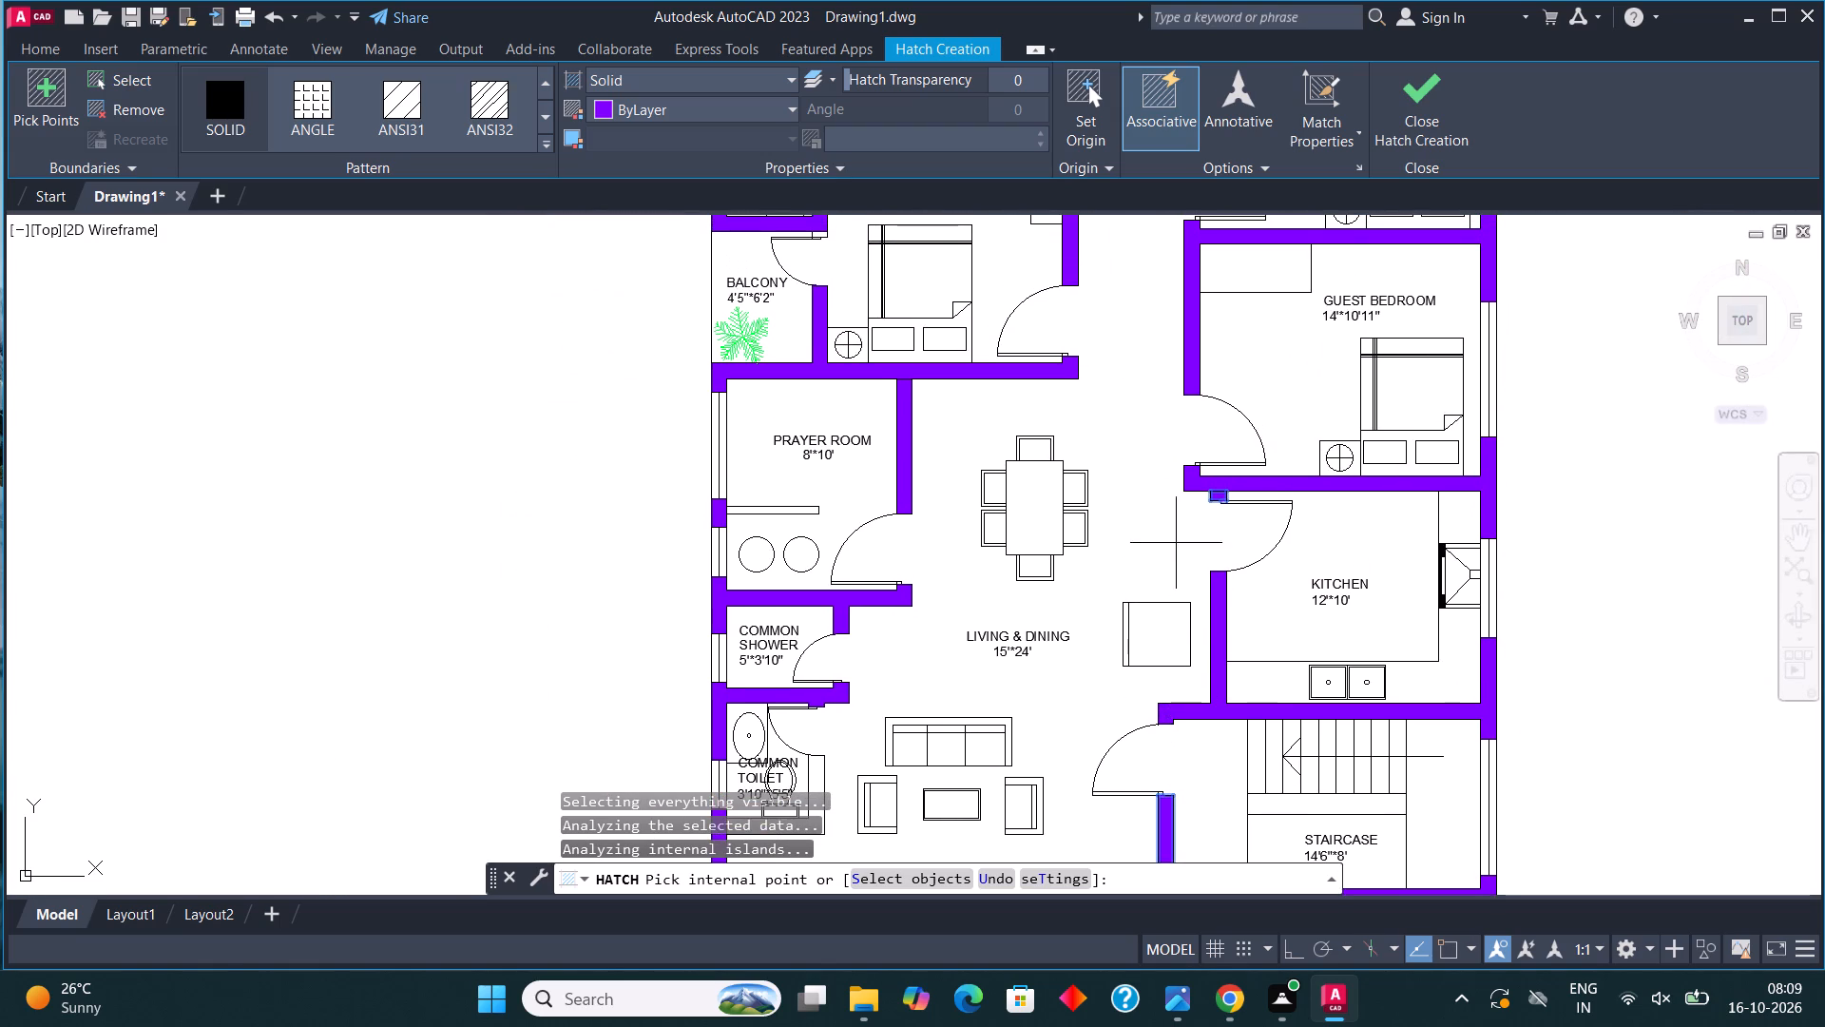
pyautogui.scroll(2, 756, 502)
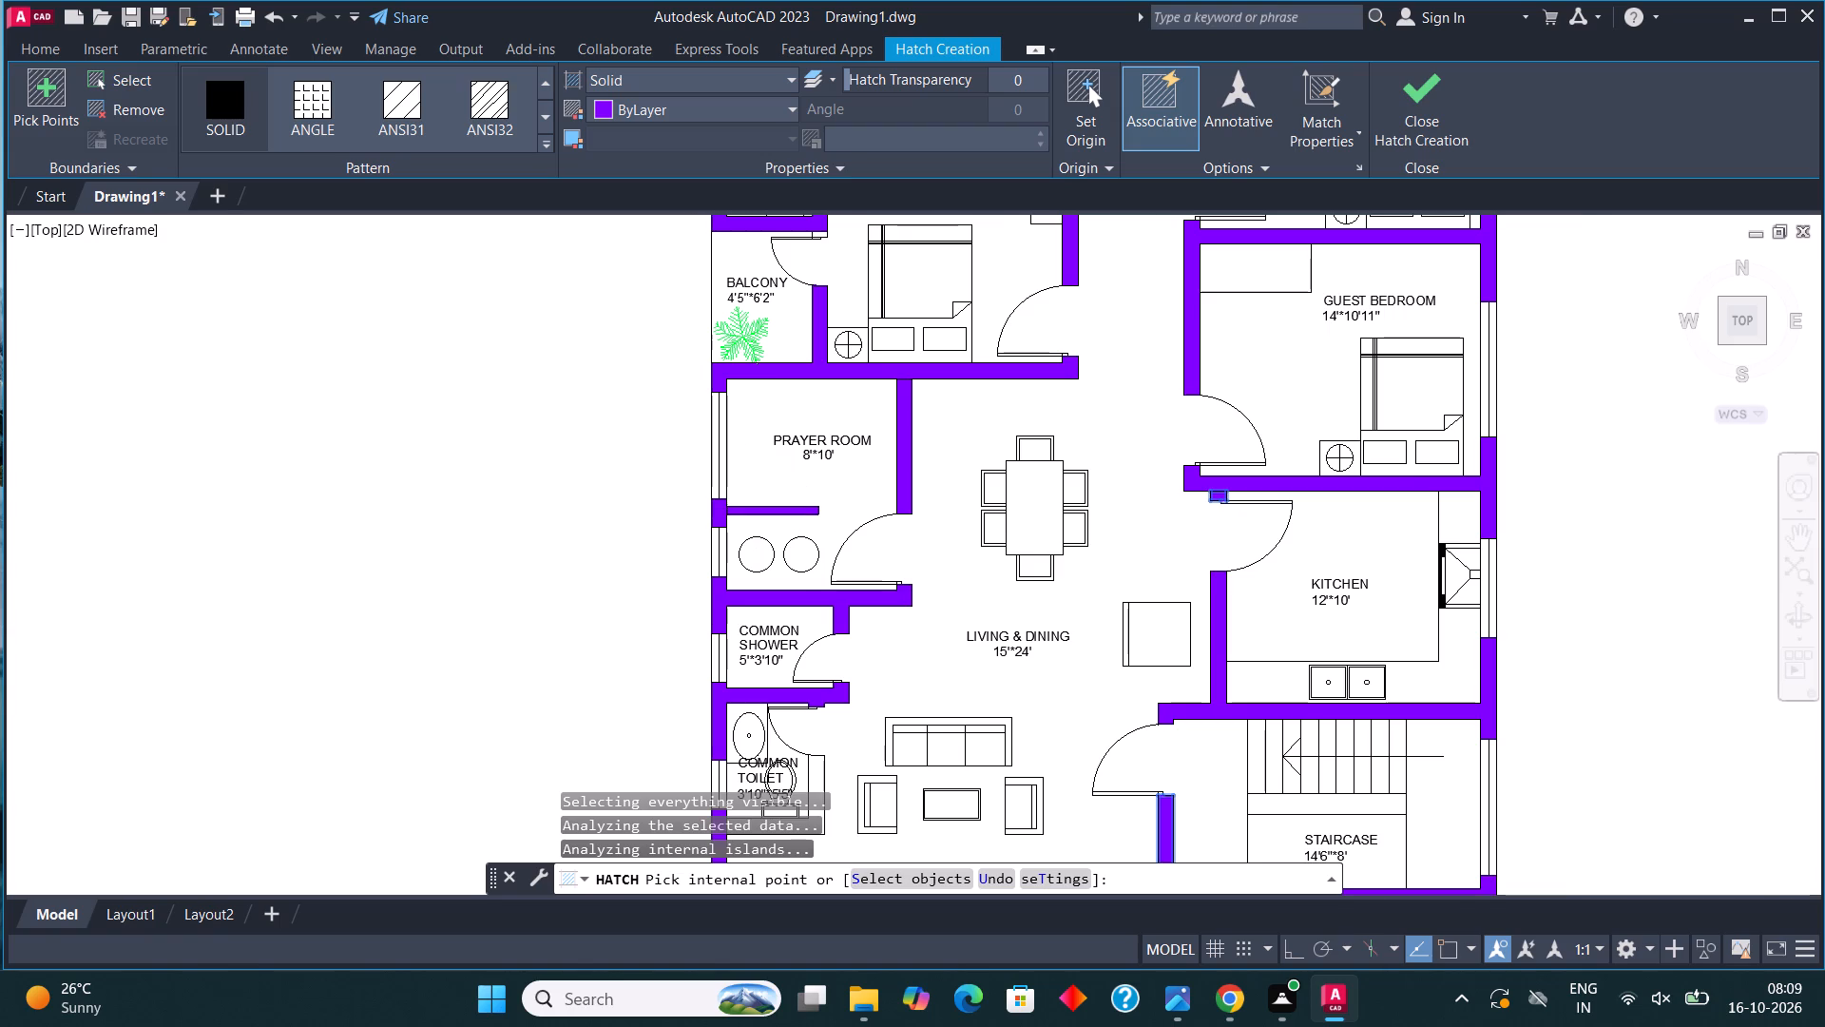
pyautogui.click(766, 516)
pyautogui.scroll(-3, 738, 503)
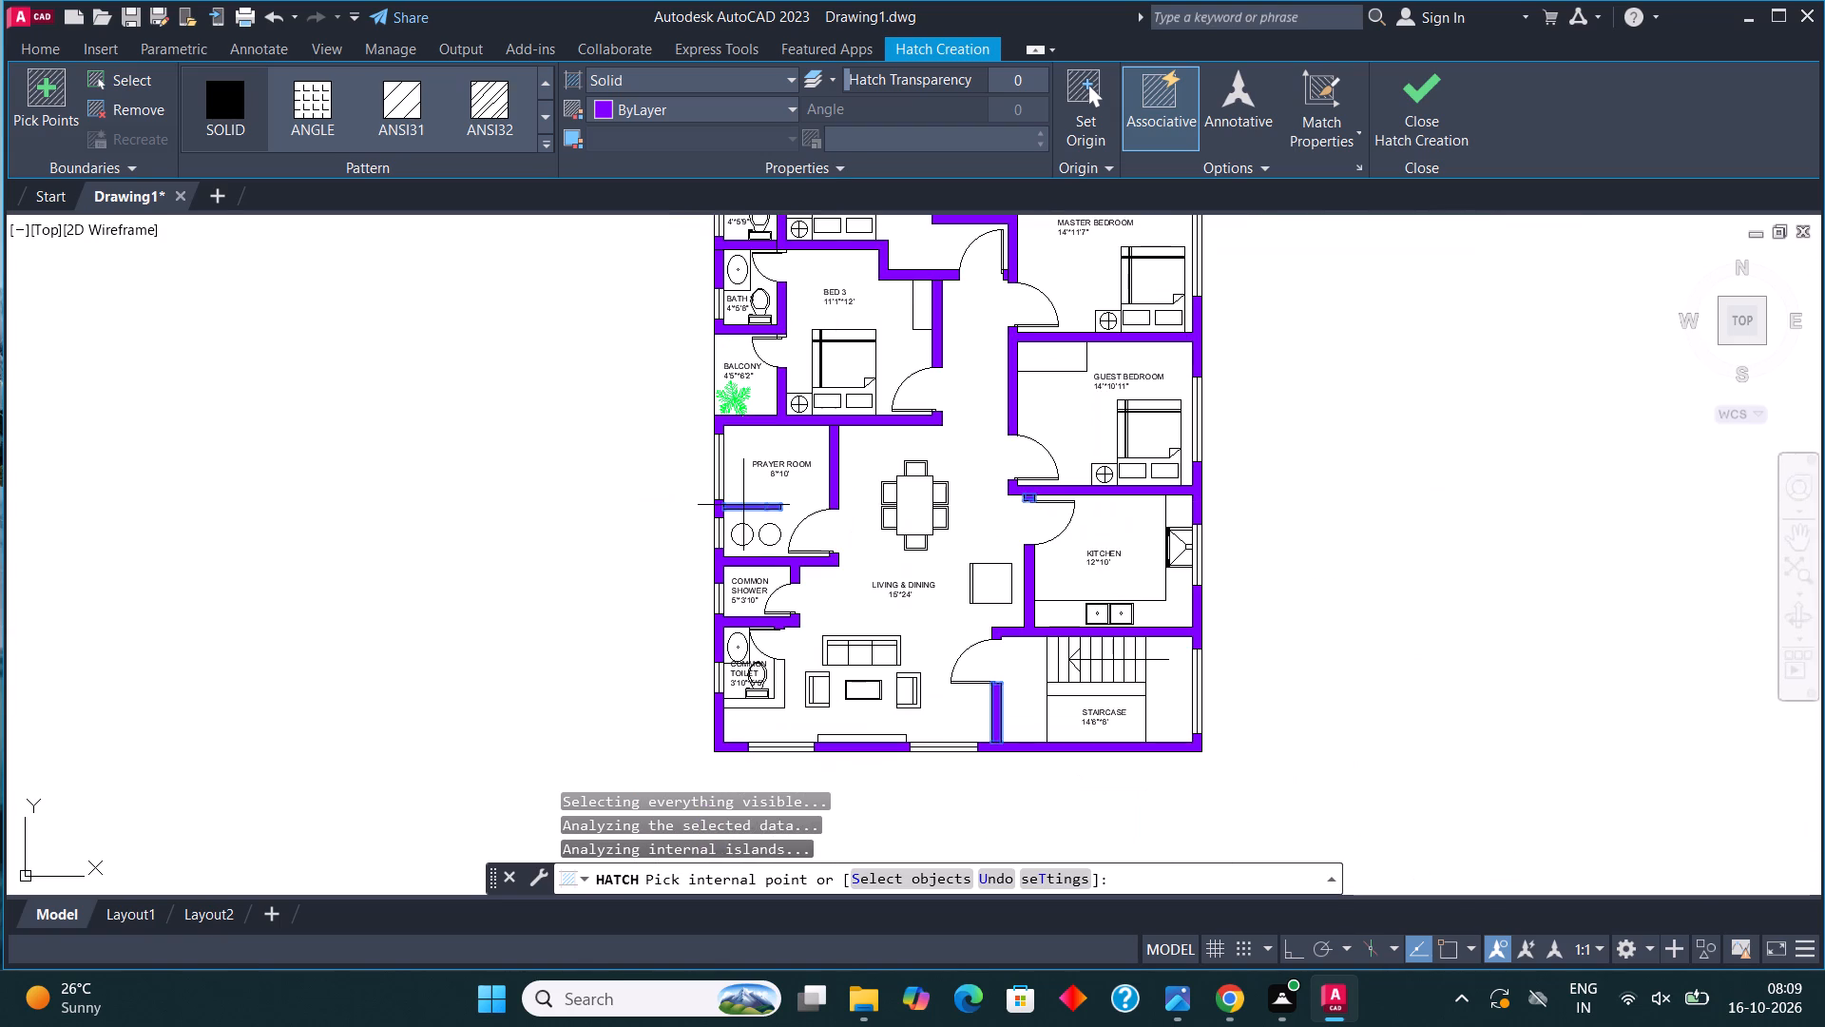
# Add the small wall stub between BATH 3 and BED 3's balcony door to the solid hatch.
pyautogui.moveTo(912, 434); pyautogui.dragTo(932, 510, button='middle')
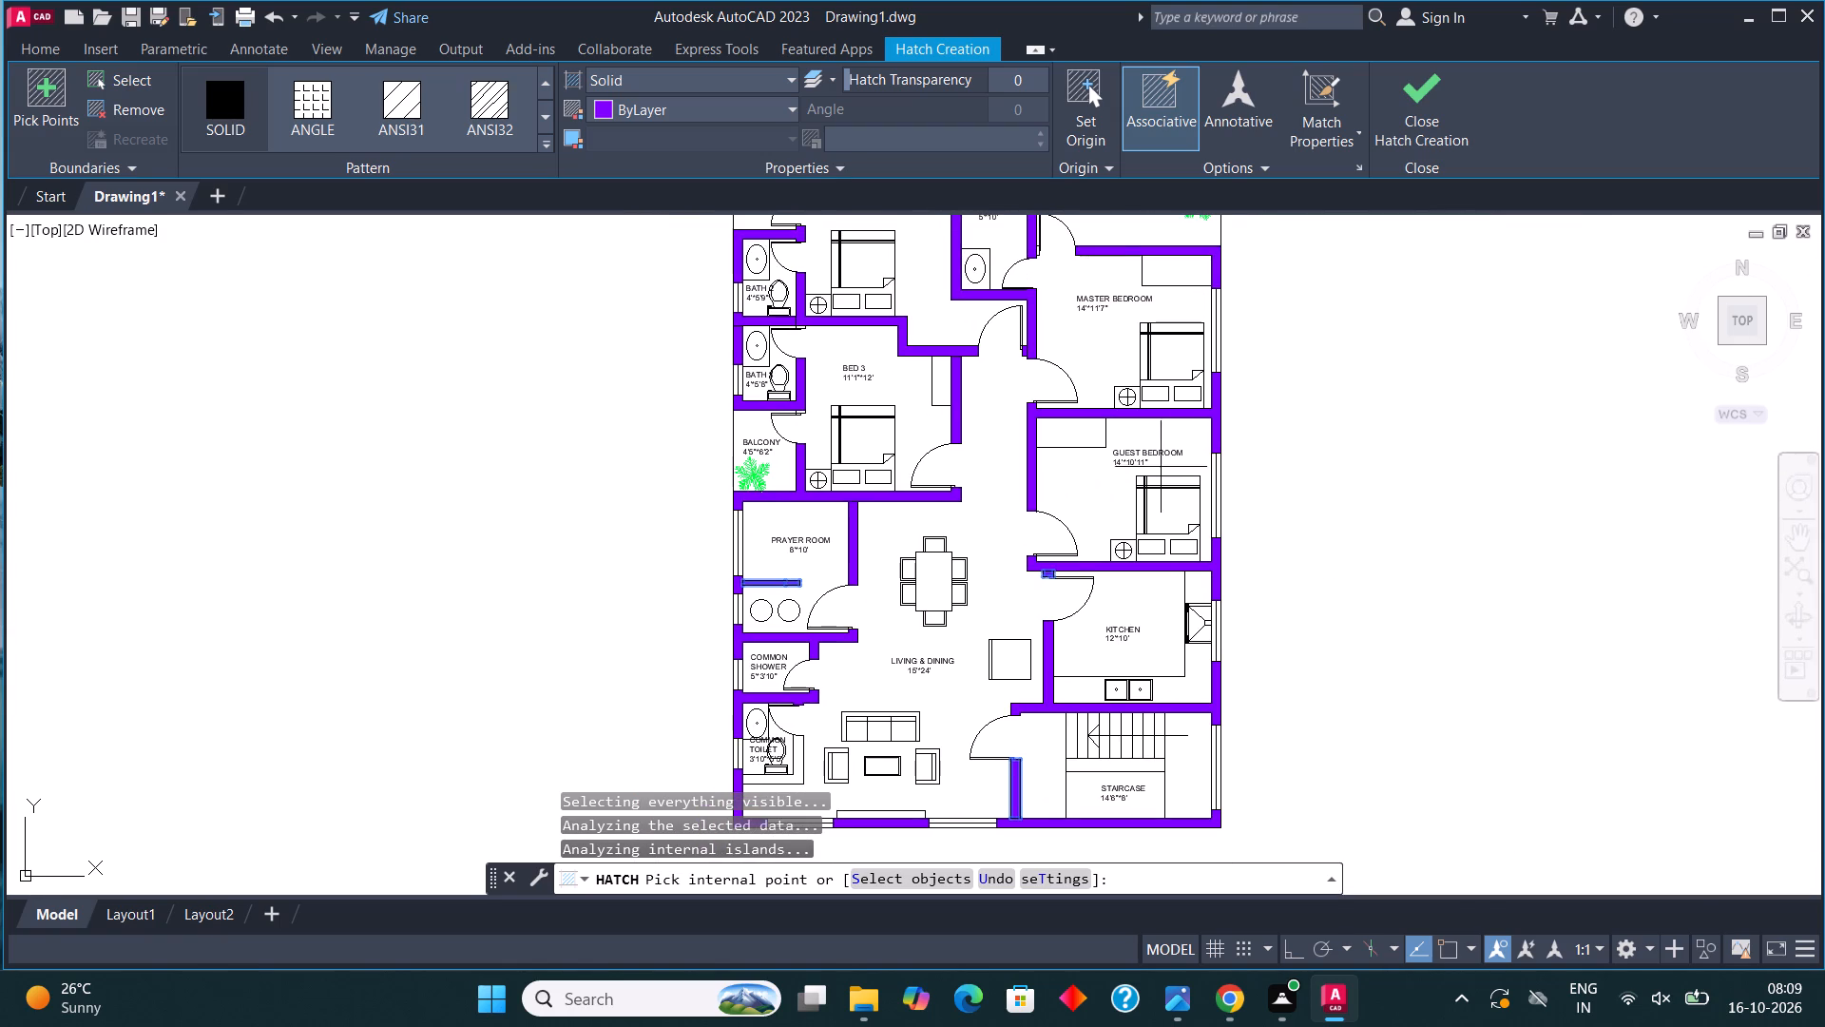
pyautogui.moveTo(1074, 417); pyautogui.dragTo(1101, 527, button='middle')
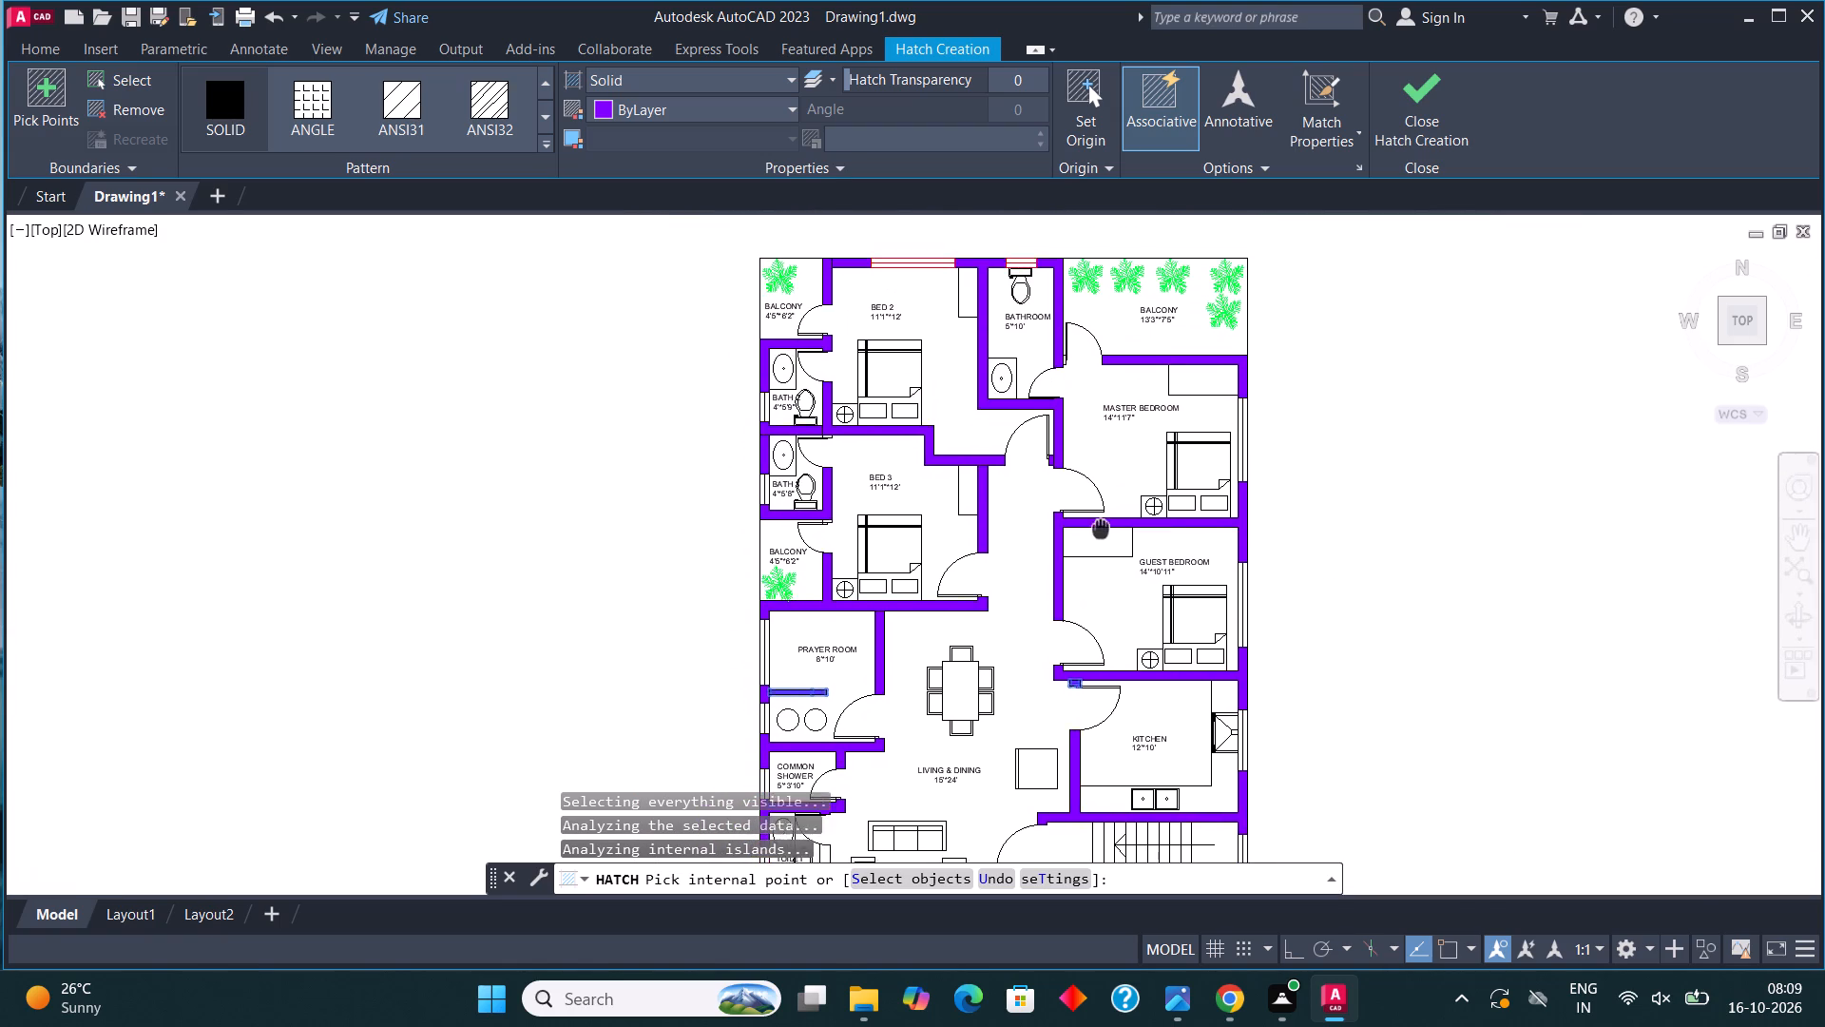
pyautogui.moveTo(1101, 527); pyautogui.dragTo(1097, 548, button='middle')
pyautogui.scroll(4, 826, 556)
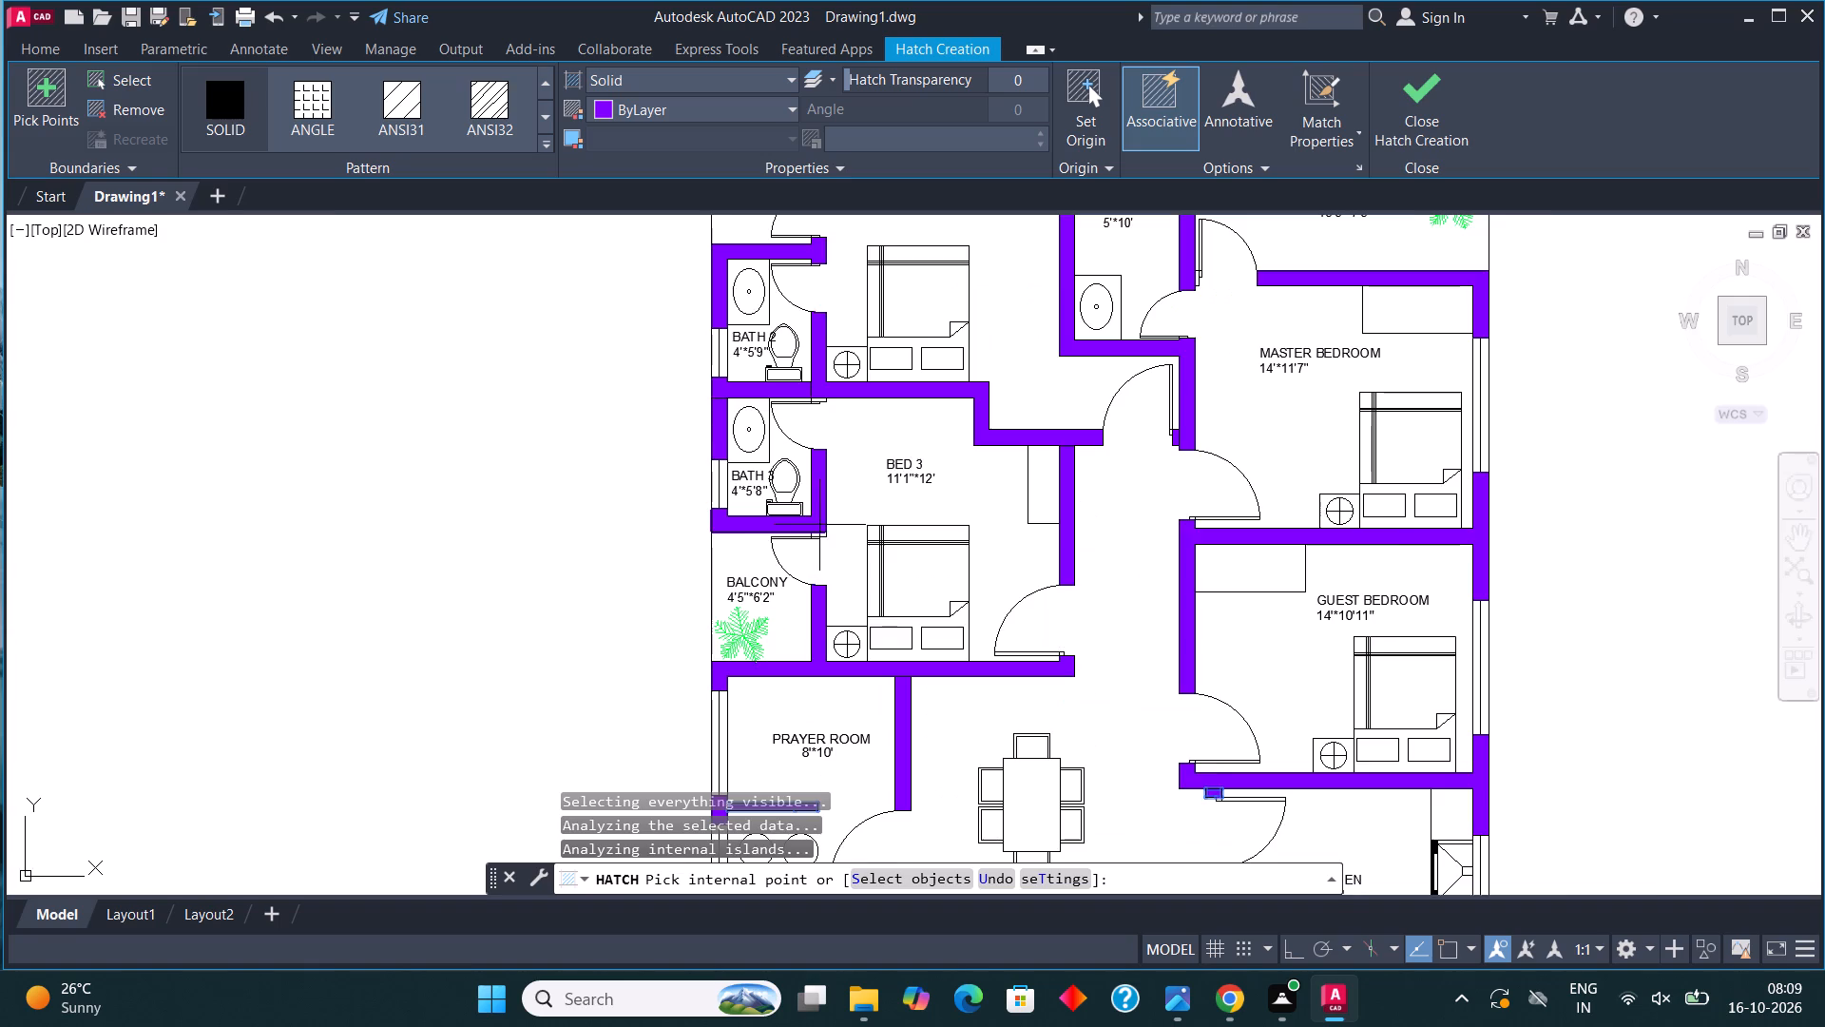
pyautogui.scroll(5, 819, 525)
pyautogui.click(789, 597)
pyautogui.scroll(-7, 821, 563)
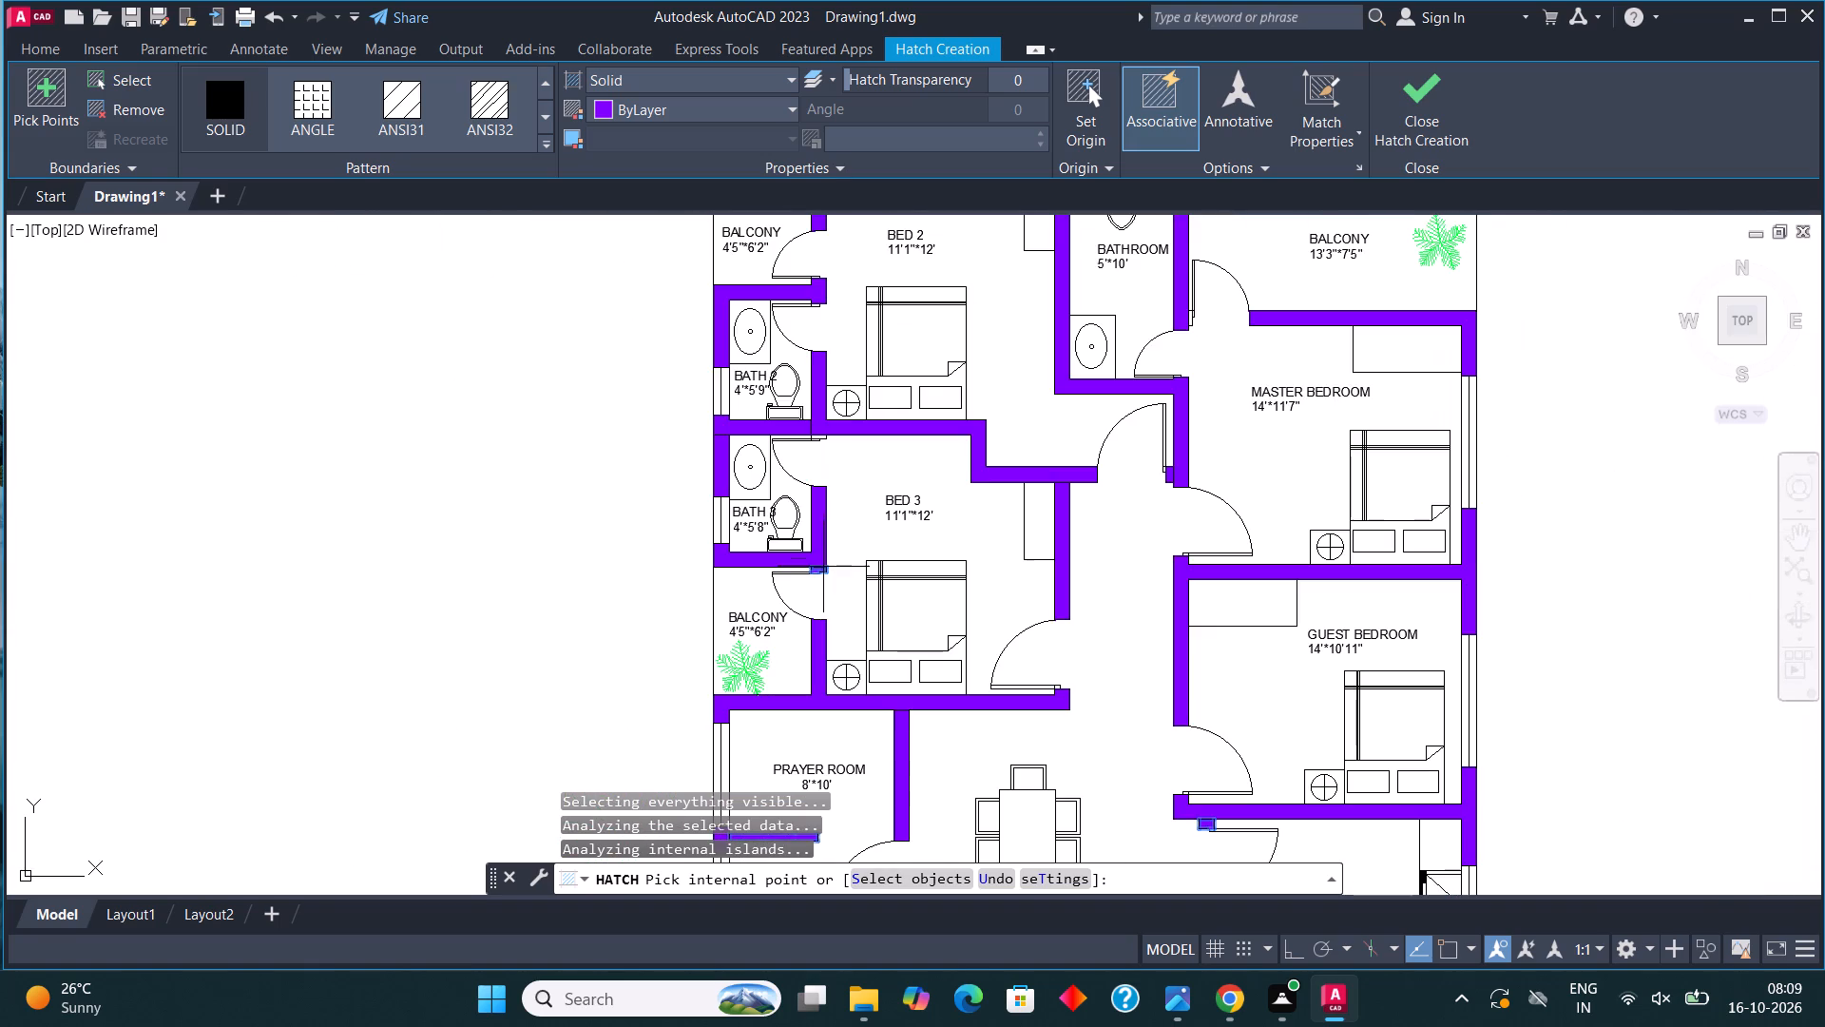
# Try to solid-hatch the wall stub at the BATH 3 door below the BATH 2 wall, and finish the hatch.
pyautogui.scroll(7, 821, 421)
pyautogui.click(749, 618)
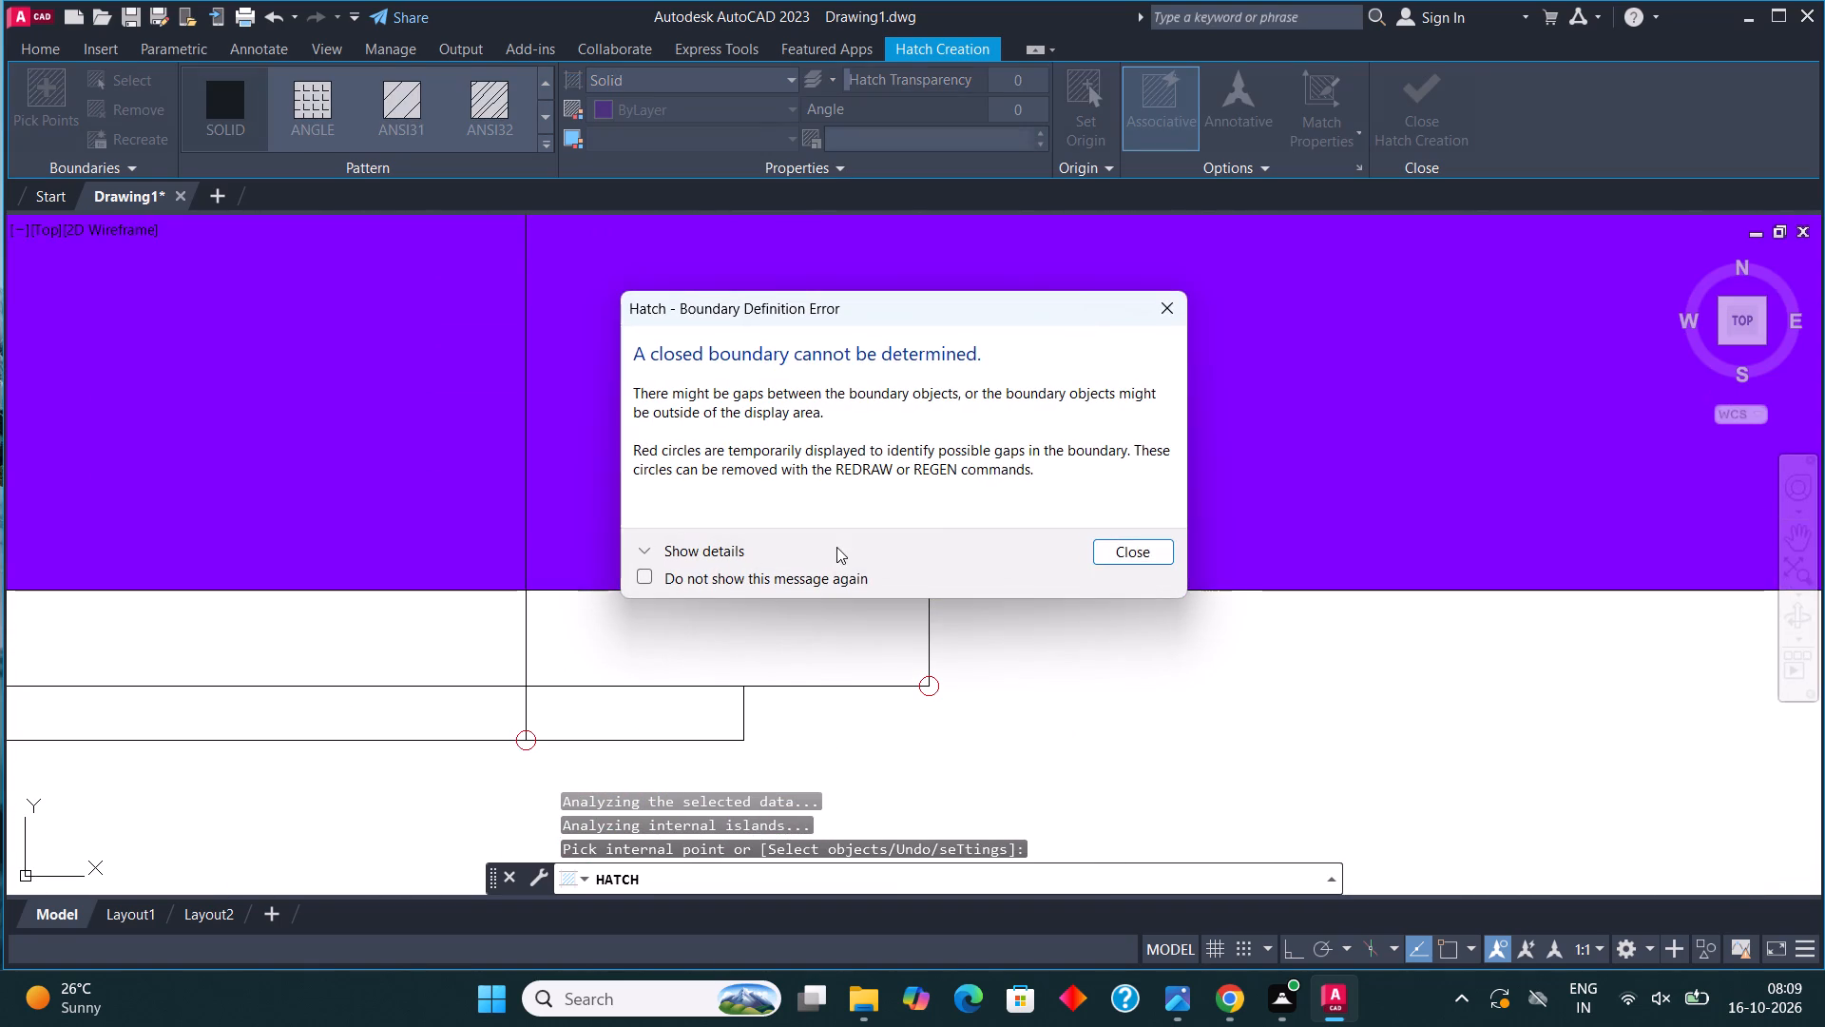
pyautogui.click(1181, 288)
pyautogui.click(1181, 304)
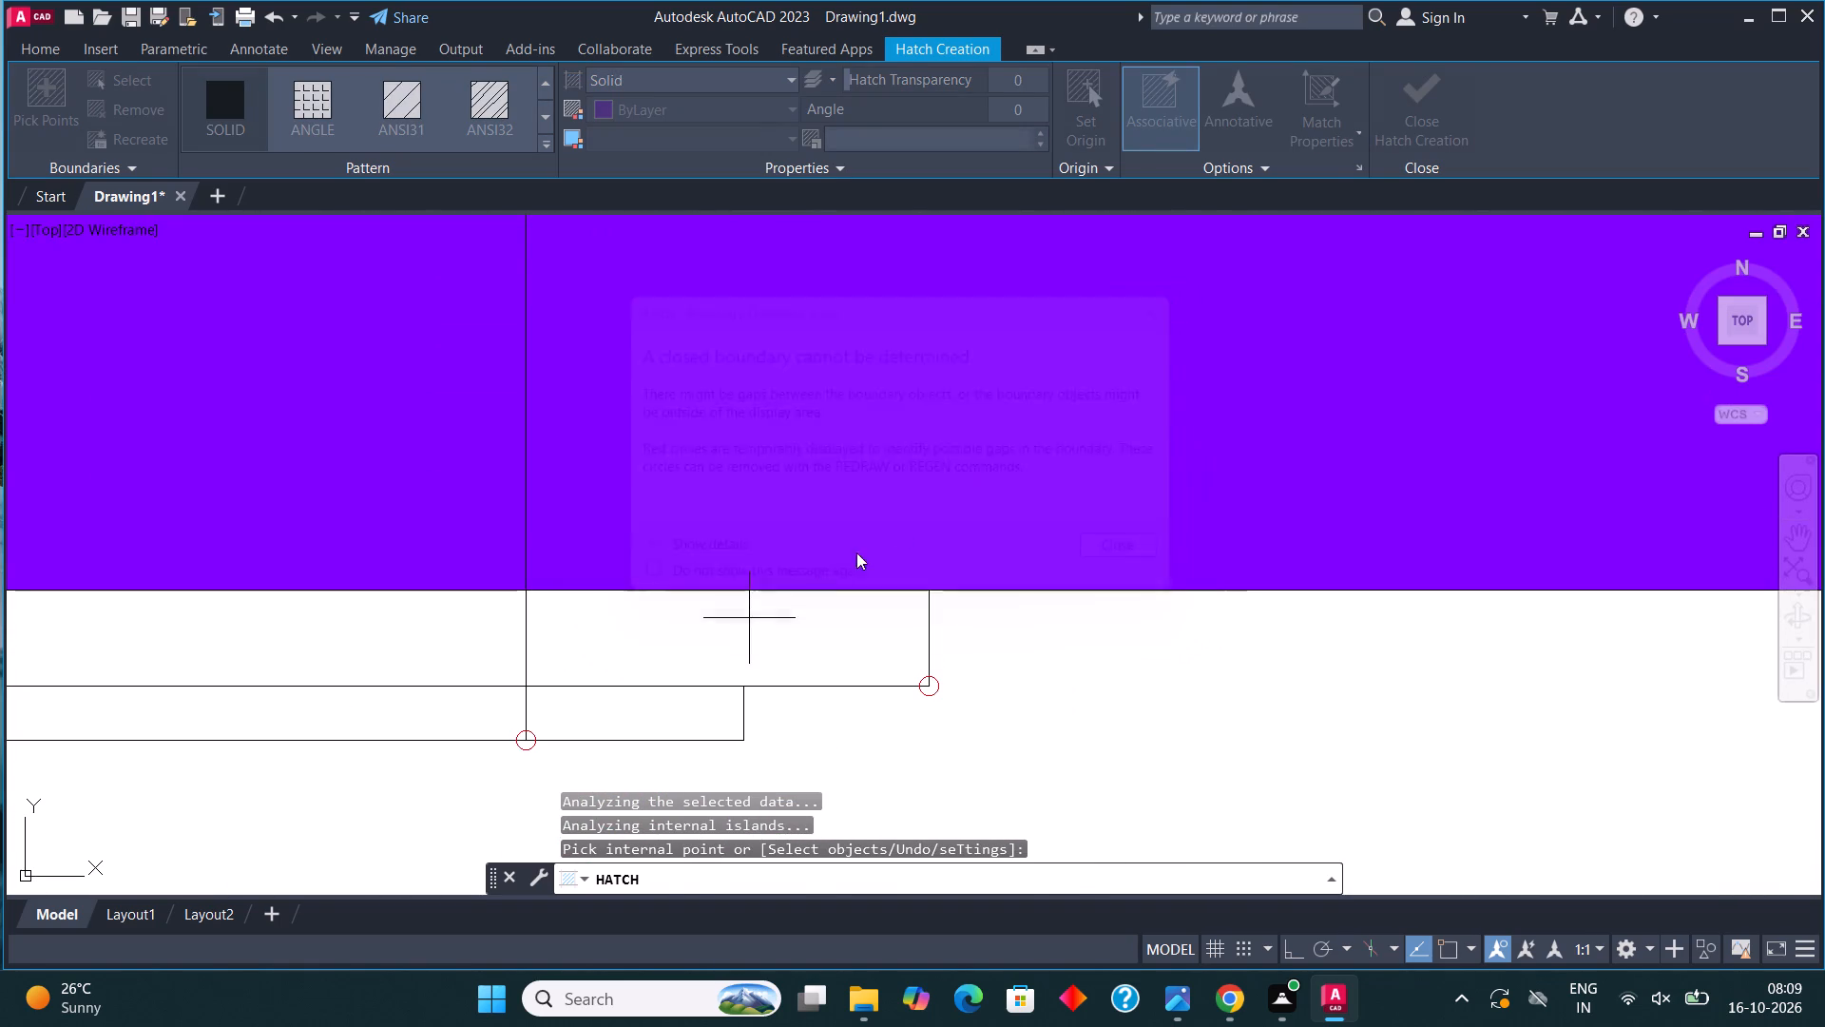
pyautogui.click(746, 644)
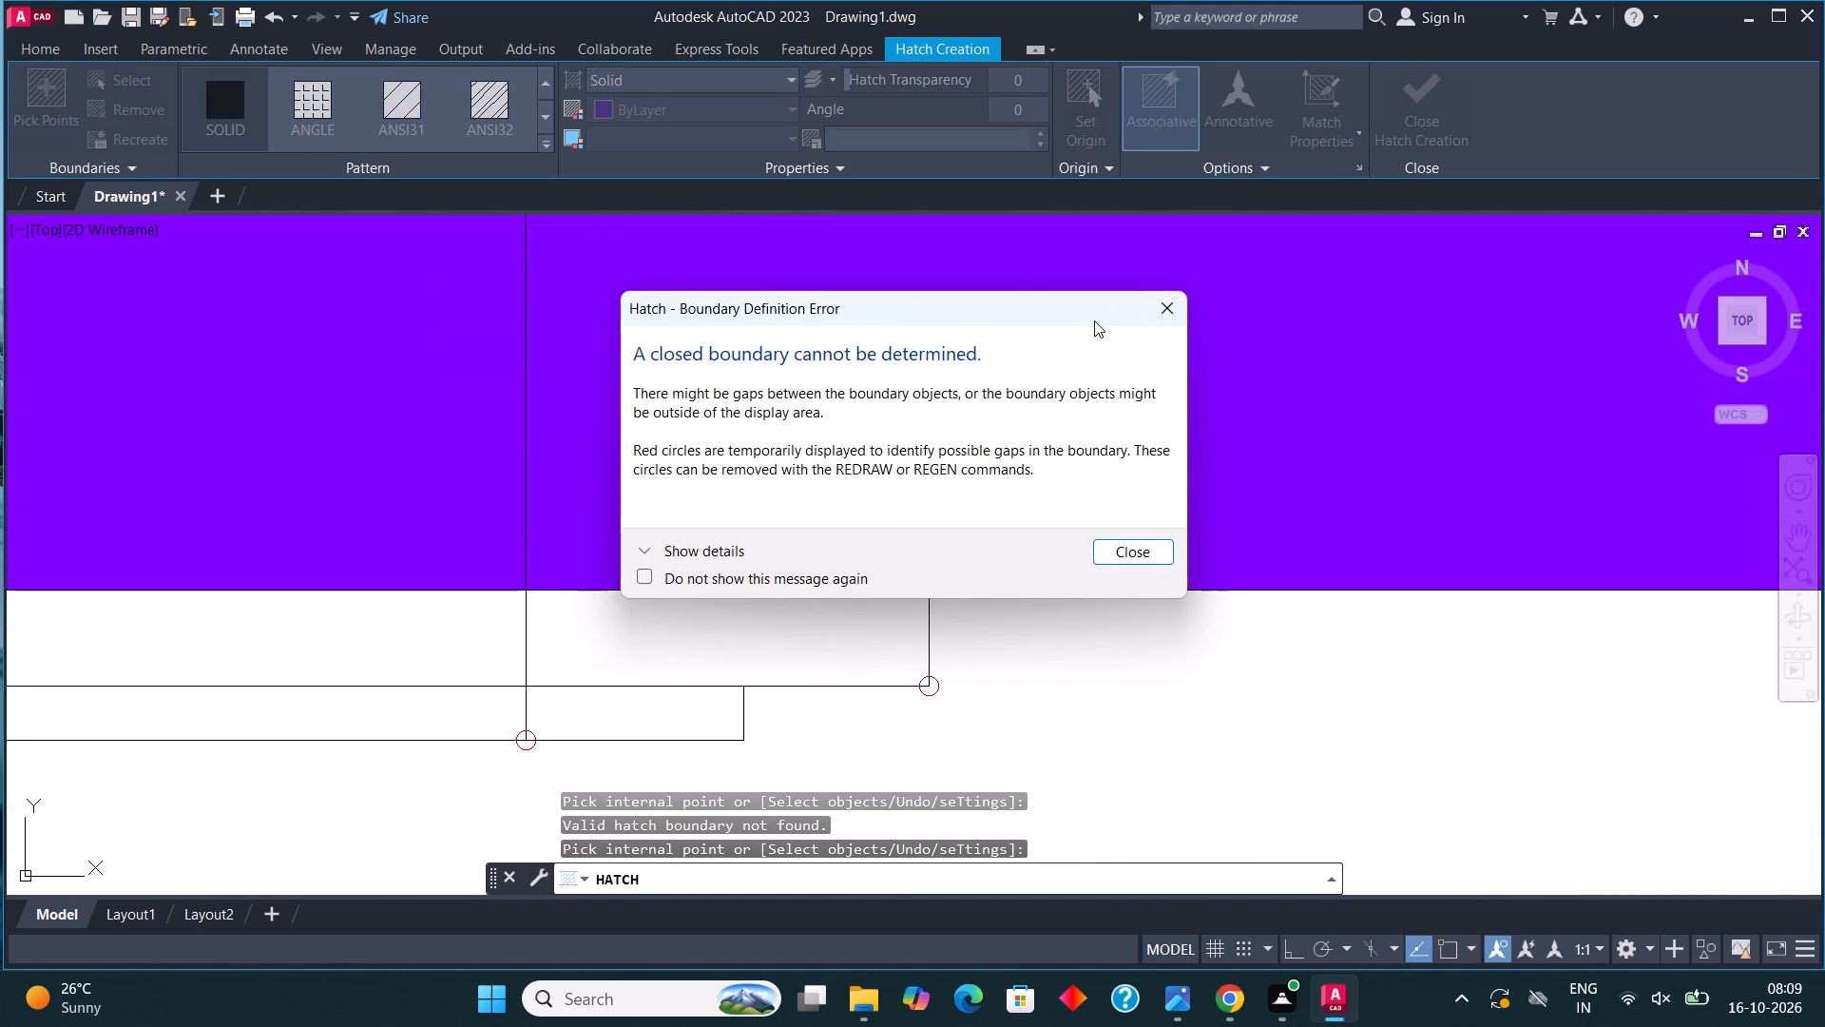
pyautogui.click(1161, 306)
pyautogui.click(1434, 93)
# Draw a rectangle enclosing the wall stub between the wall below BATH 2 and the BATH 3 door leaf.
pyautogui.scroll(-4, 983, 591)
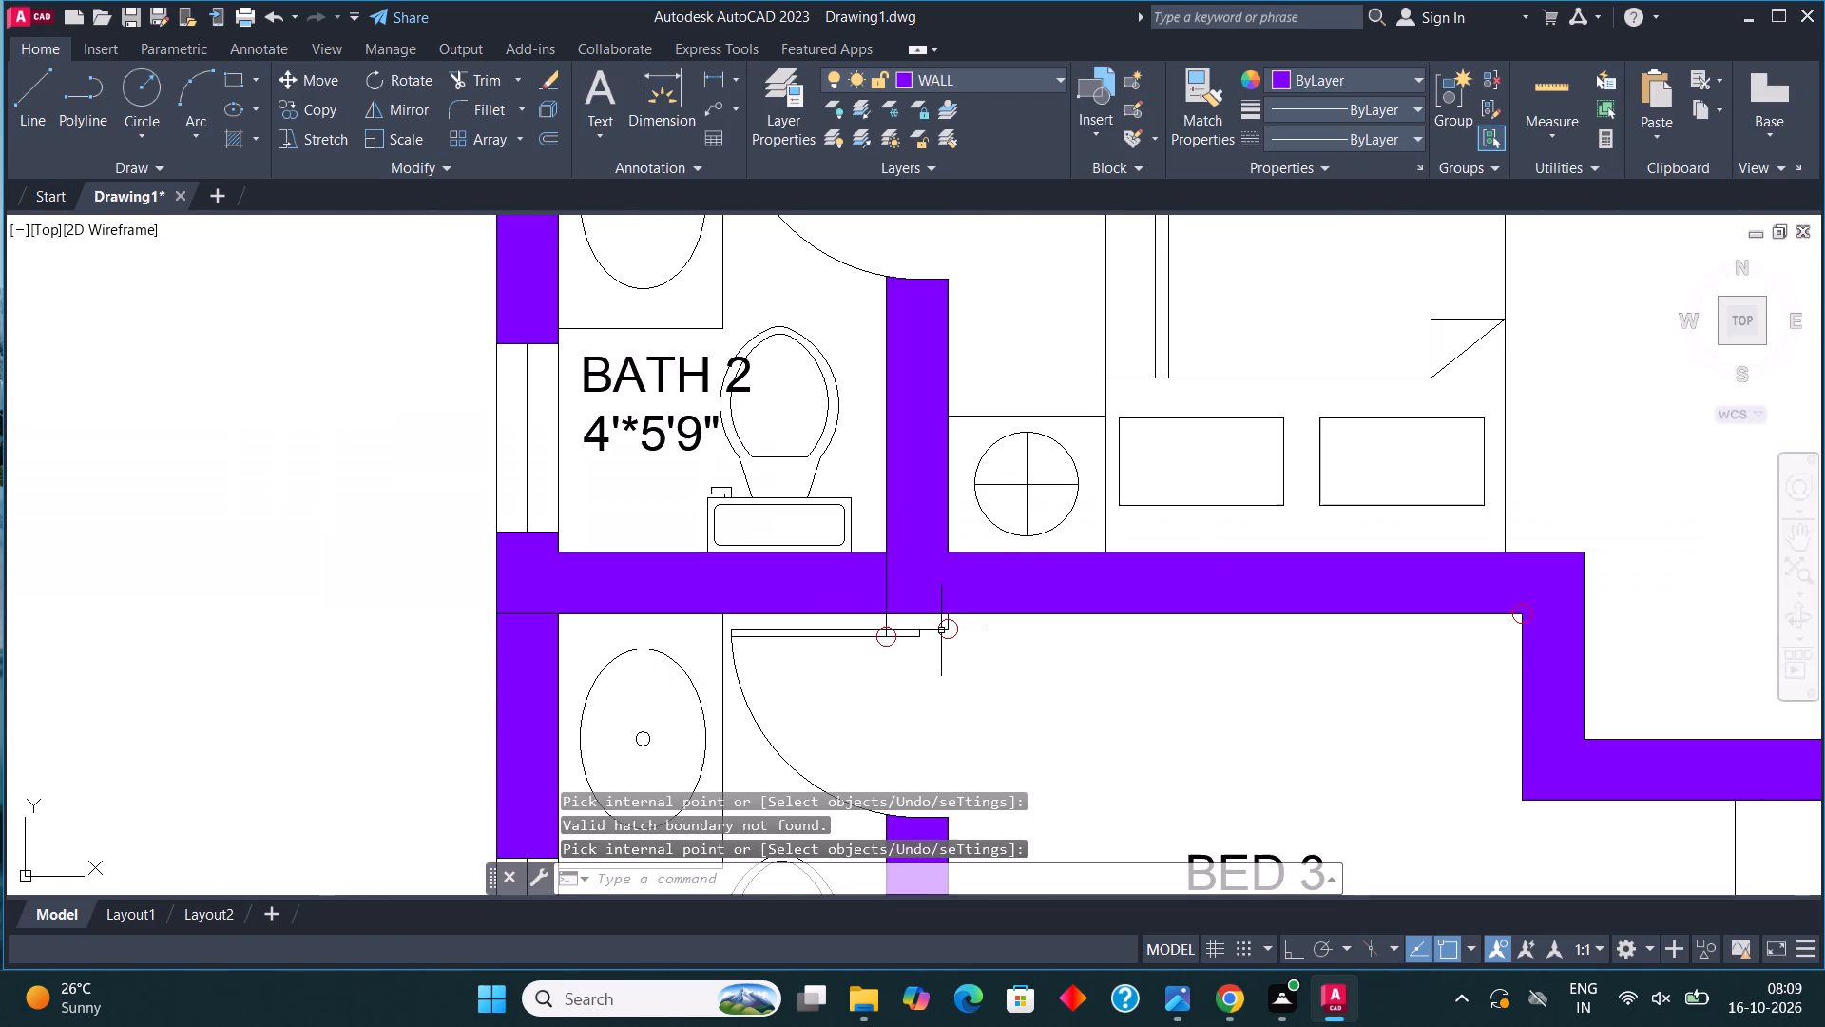
pyautogui.scroll(-1, 937, 649)
pyautogui.scroll(3, 939, 647)
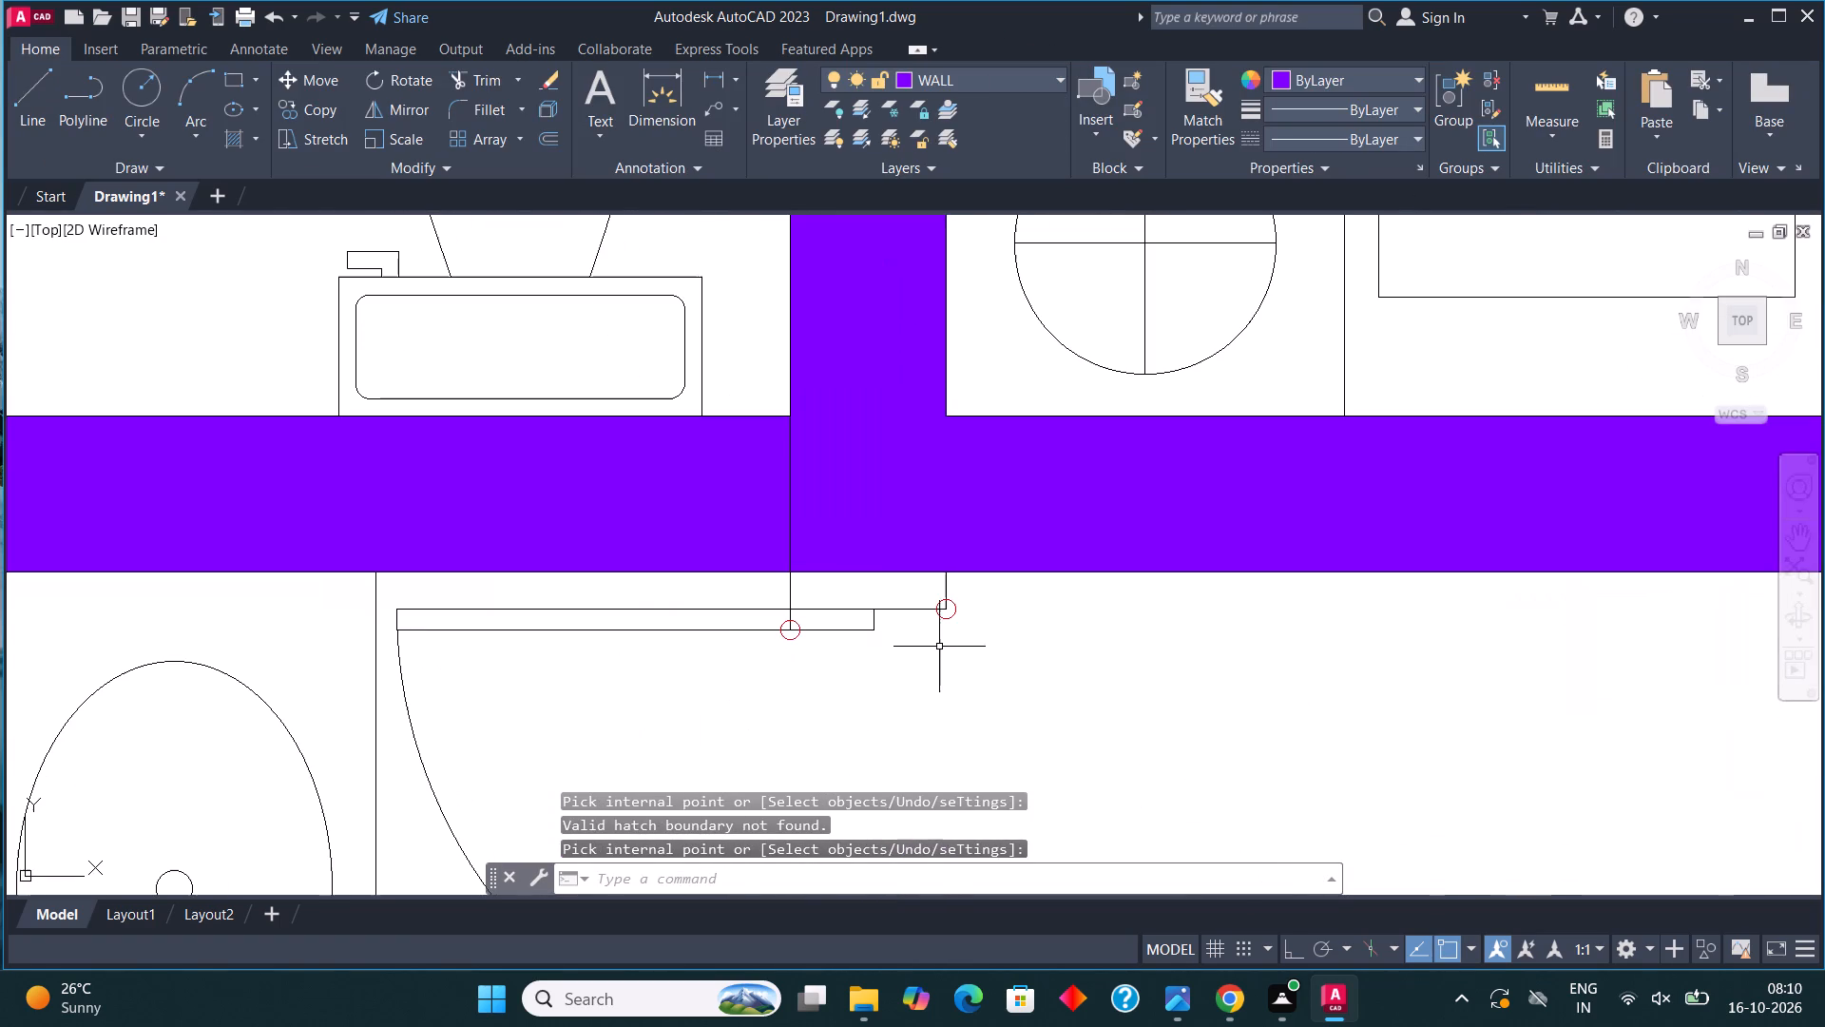
pyautogui.click(241, 82)
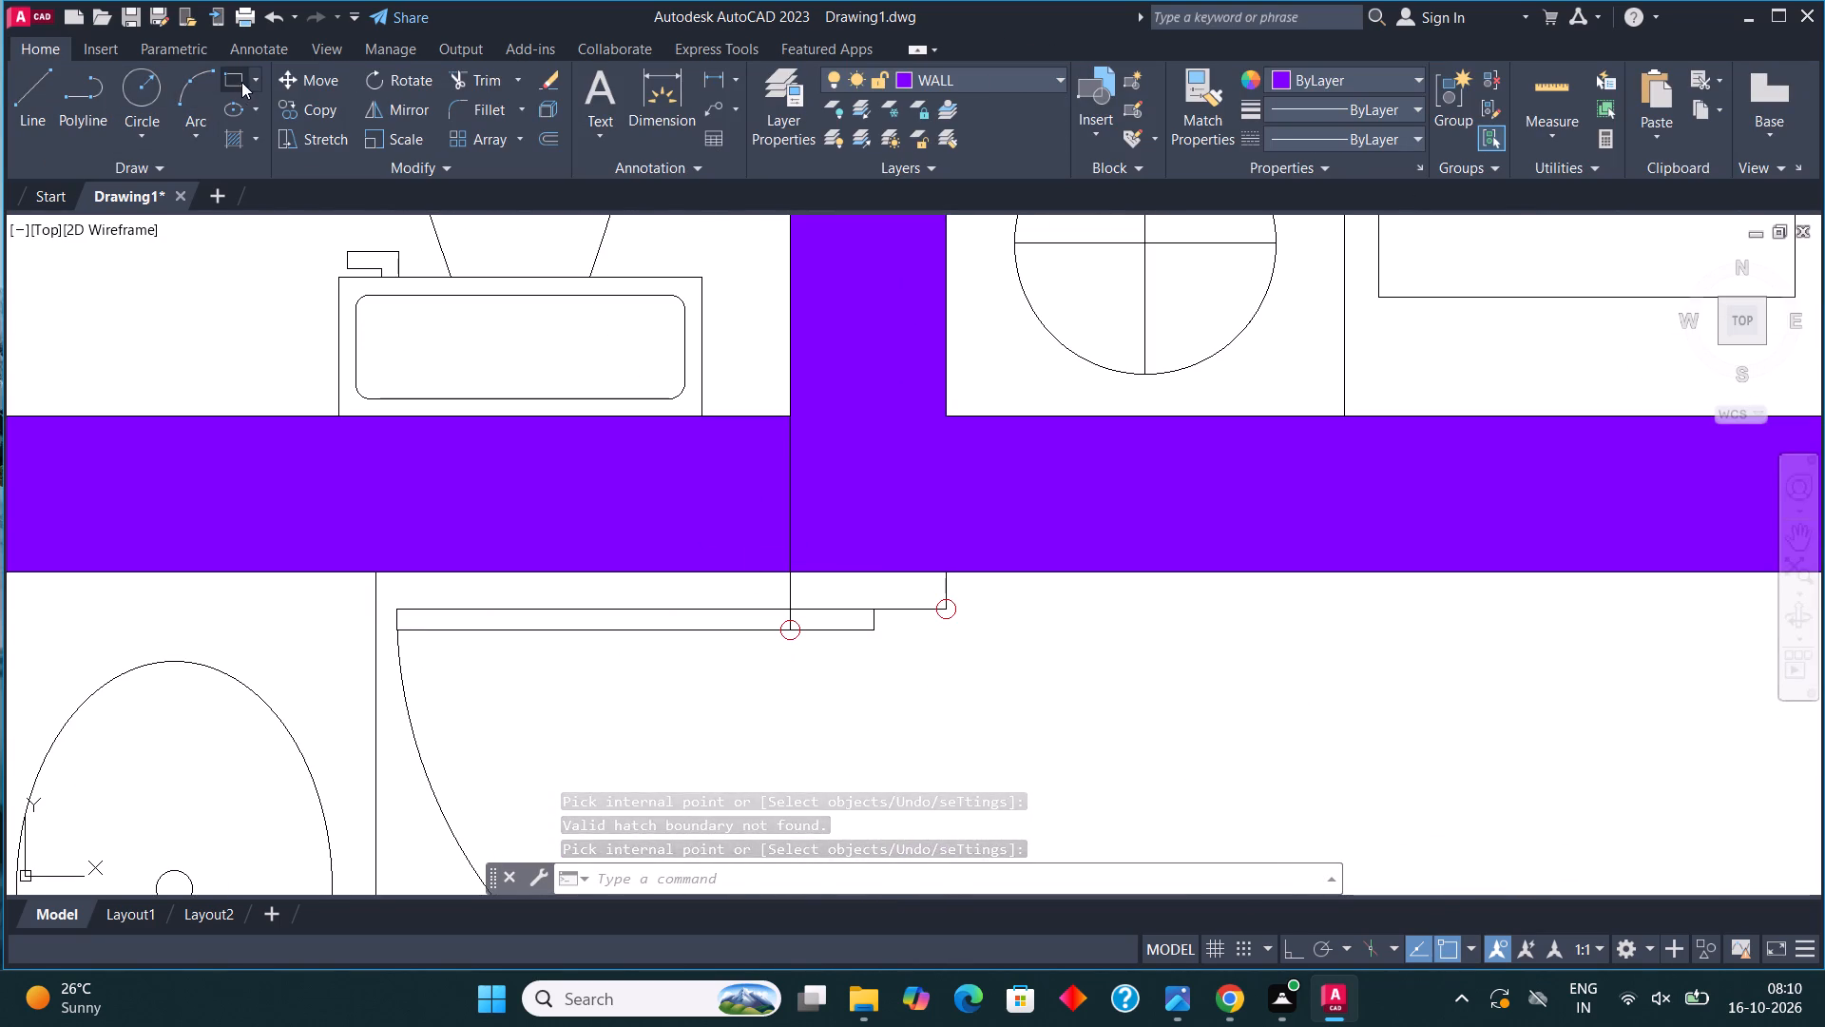
pyautogui.click(792, 609)
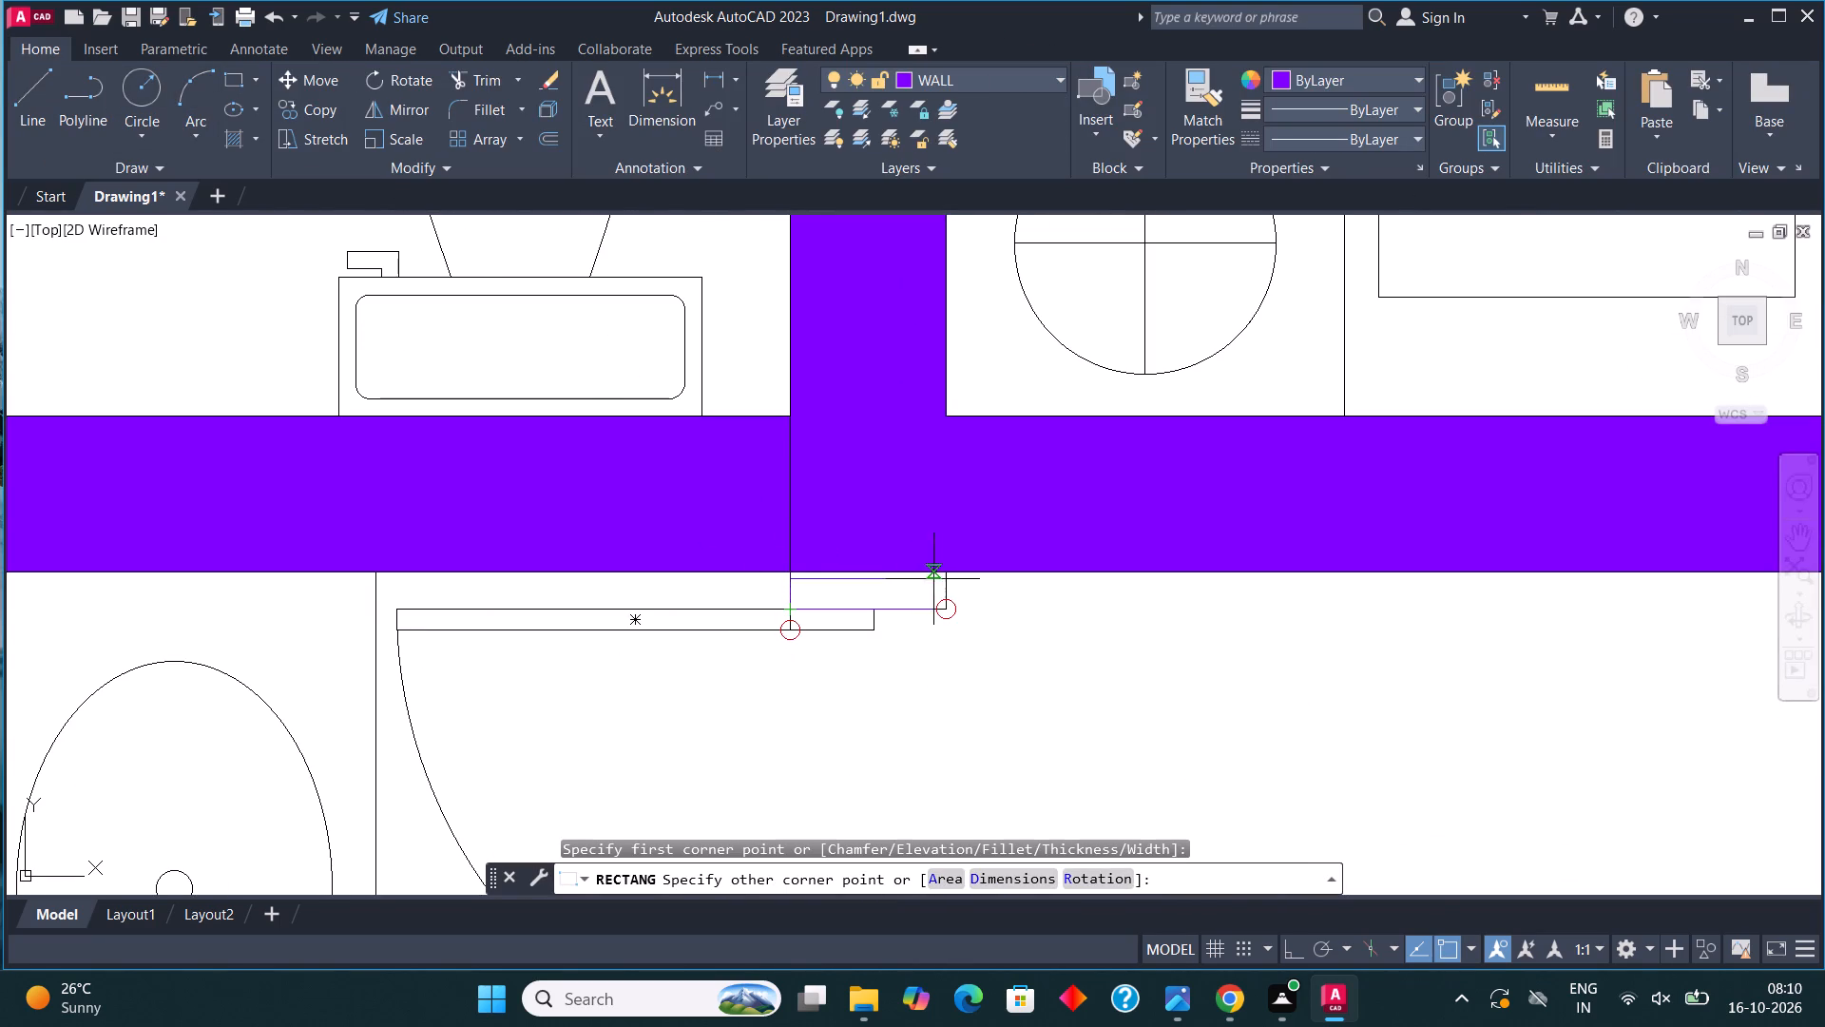
pyautogui.click(944, 572)
# Solid-hatch the new rectangle at the BATH 3 door and the wall stub beside MASTER BEDROOM's balcony door, finishing the hatch.
pyautogui.press('h')
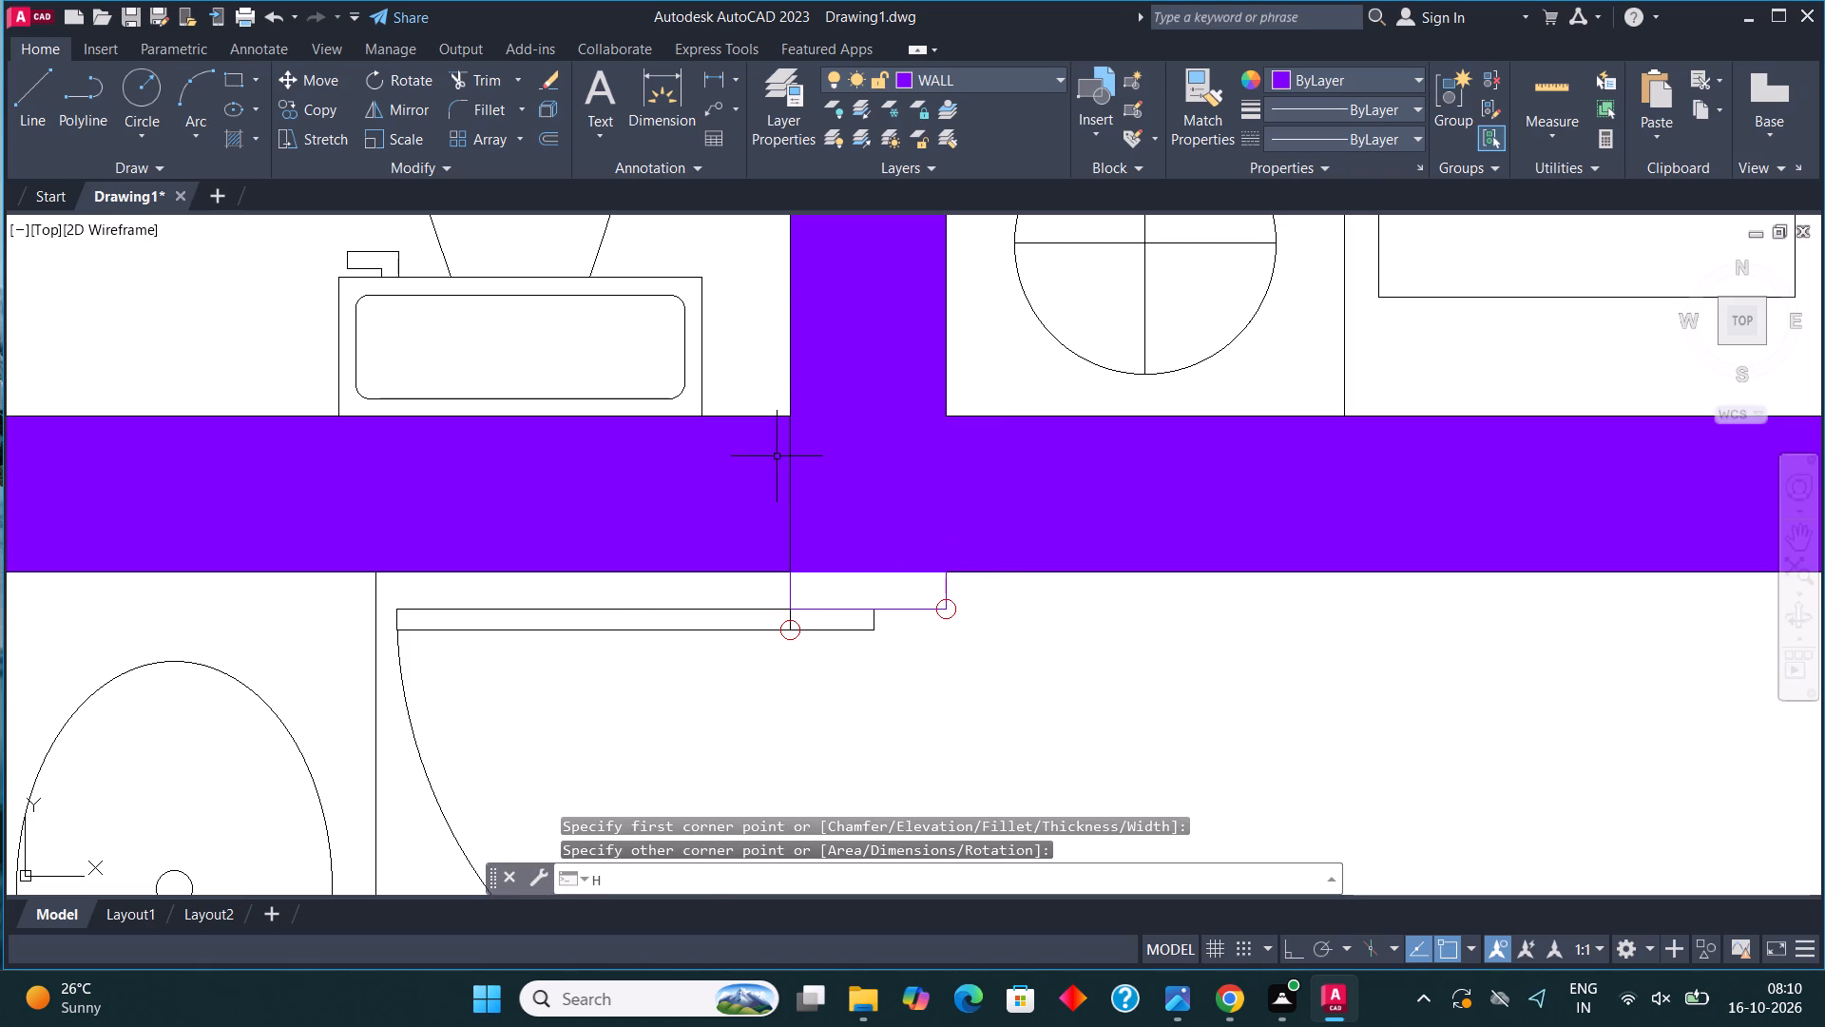
pyautogui.press('Return')
pyautogui.click(830, 603)
pyautogui.scroll(-3, 715, 579)
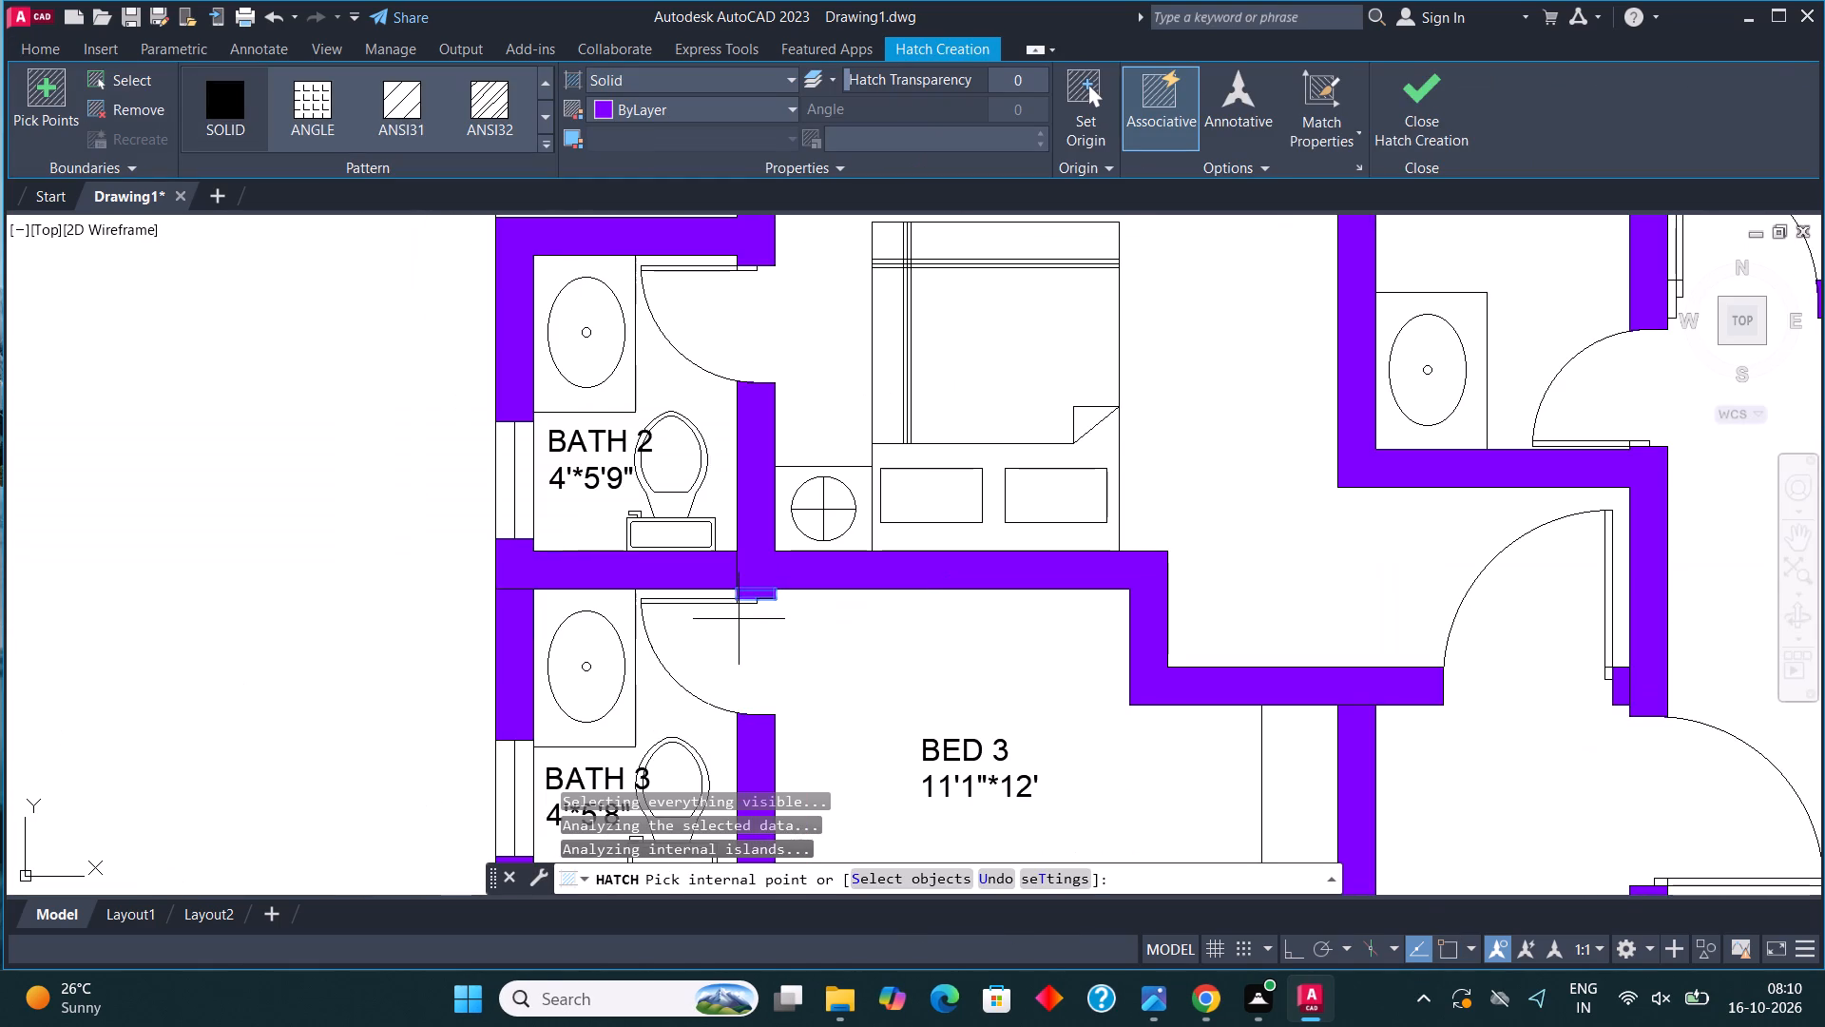
pyautogui.scroll(-2, 750, 661)
pyautogui.scroll(2, 757, 477)
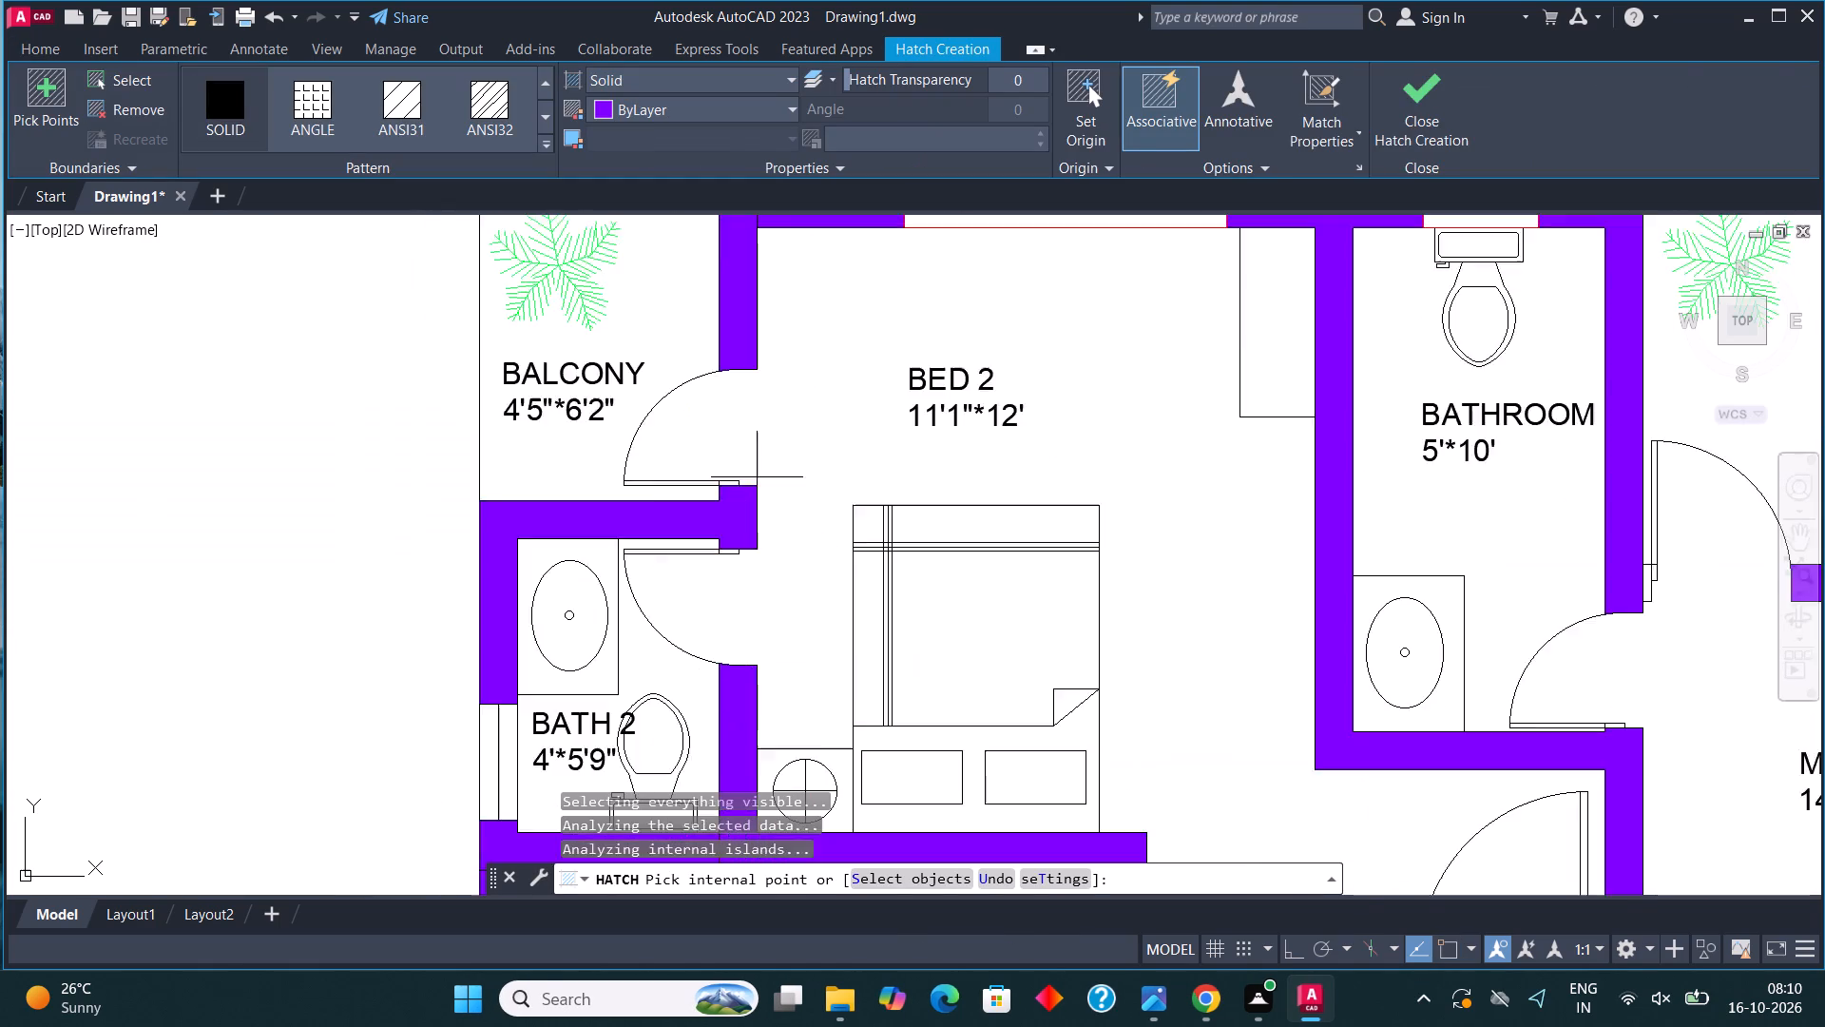
pyautogui.scroll(2, 757, 477)
pyautogui.scroll(-3, 571, 540)
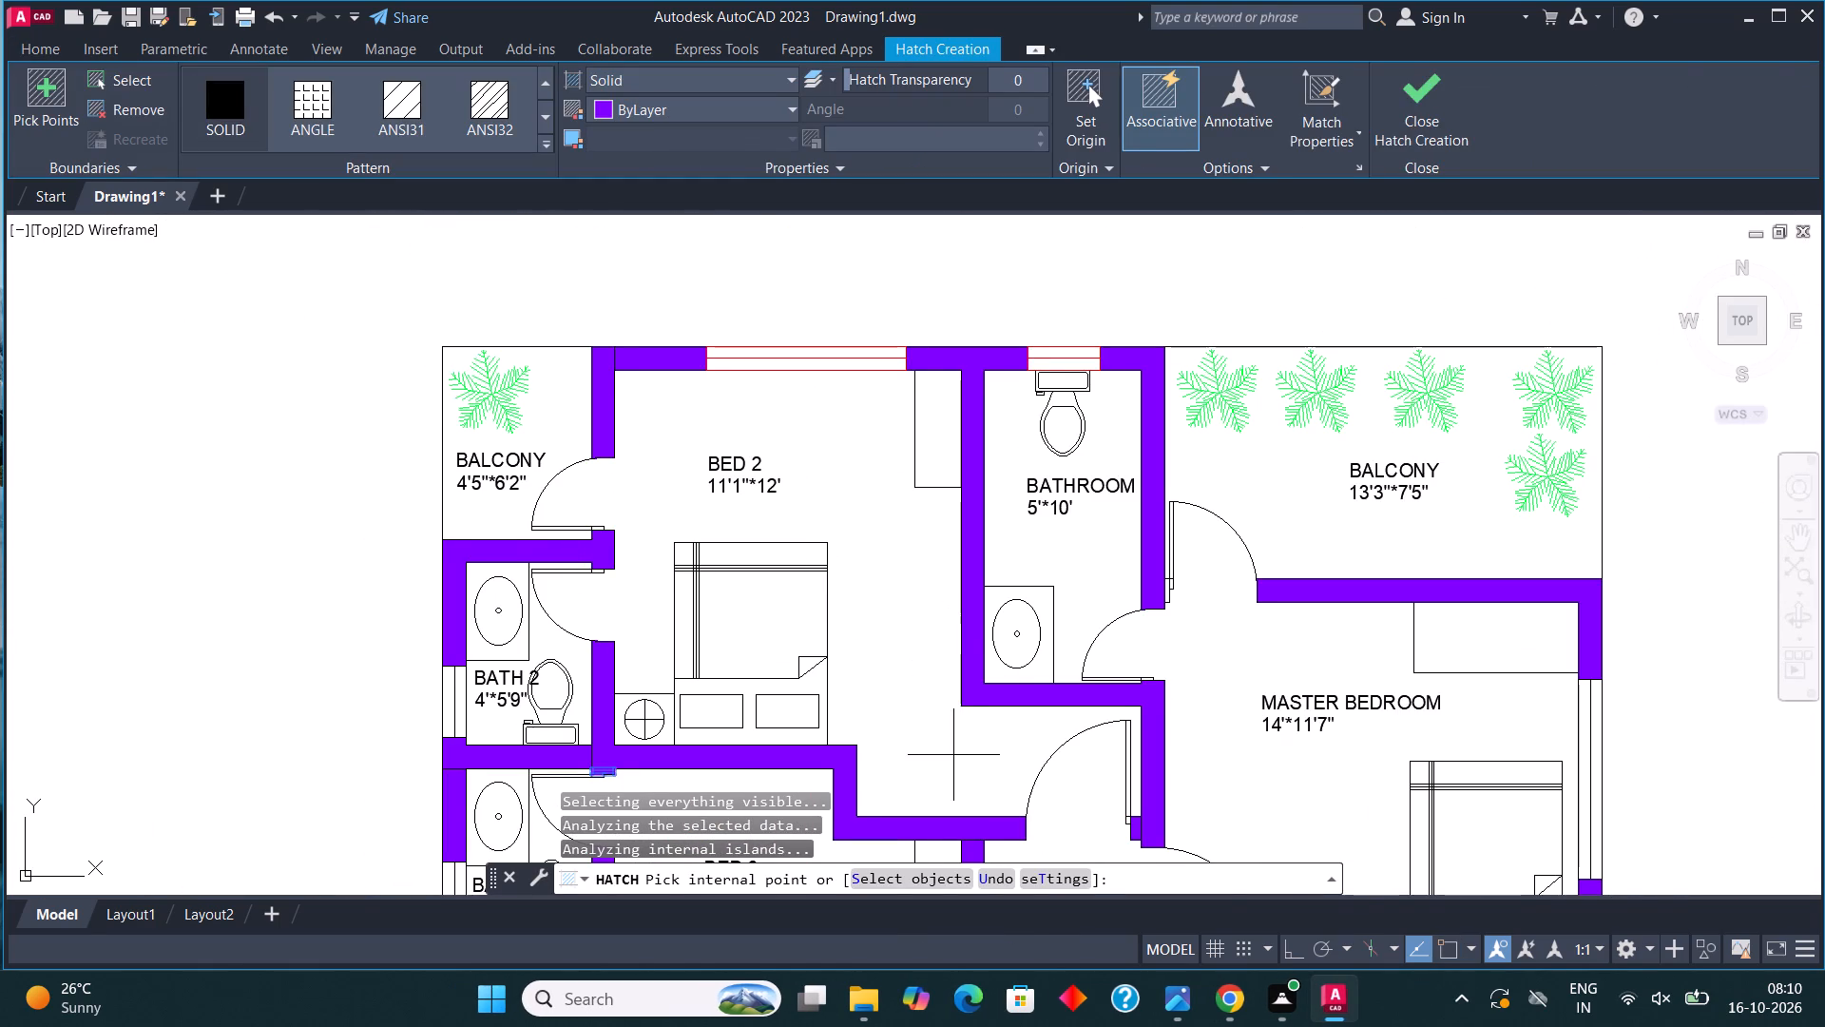
pyautogui.moveTo(953, 757); pyautogui.dragTo(944, 597, button='middle')
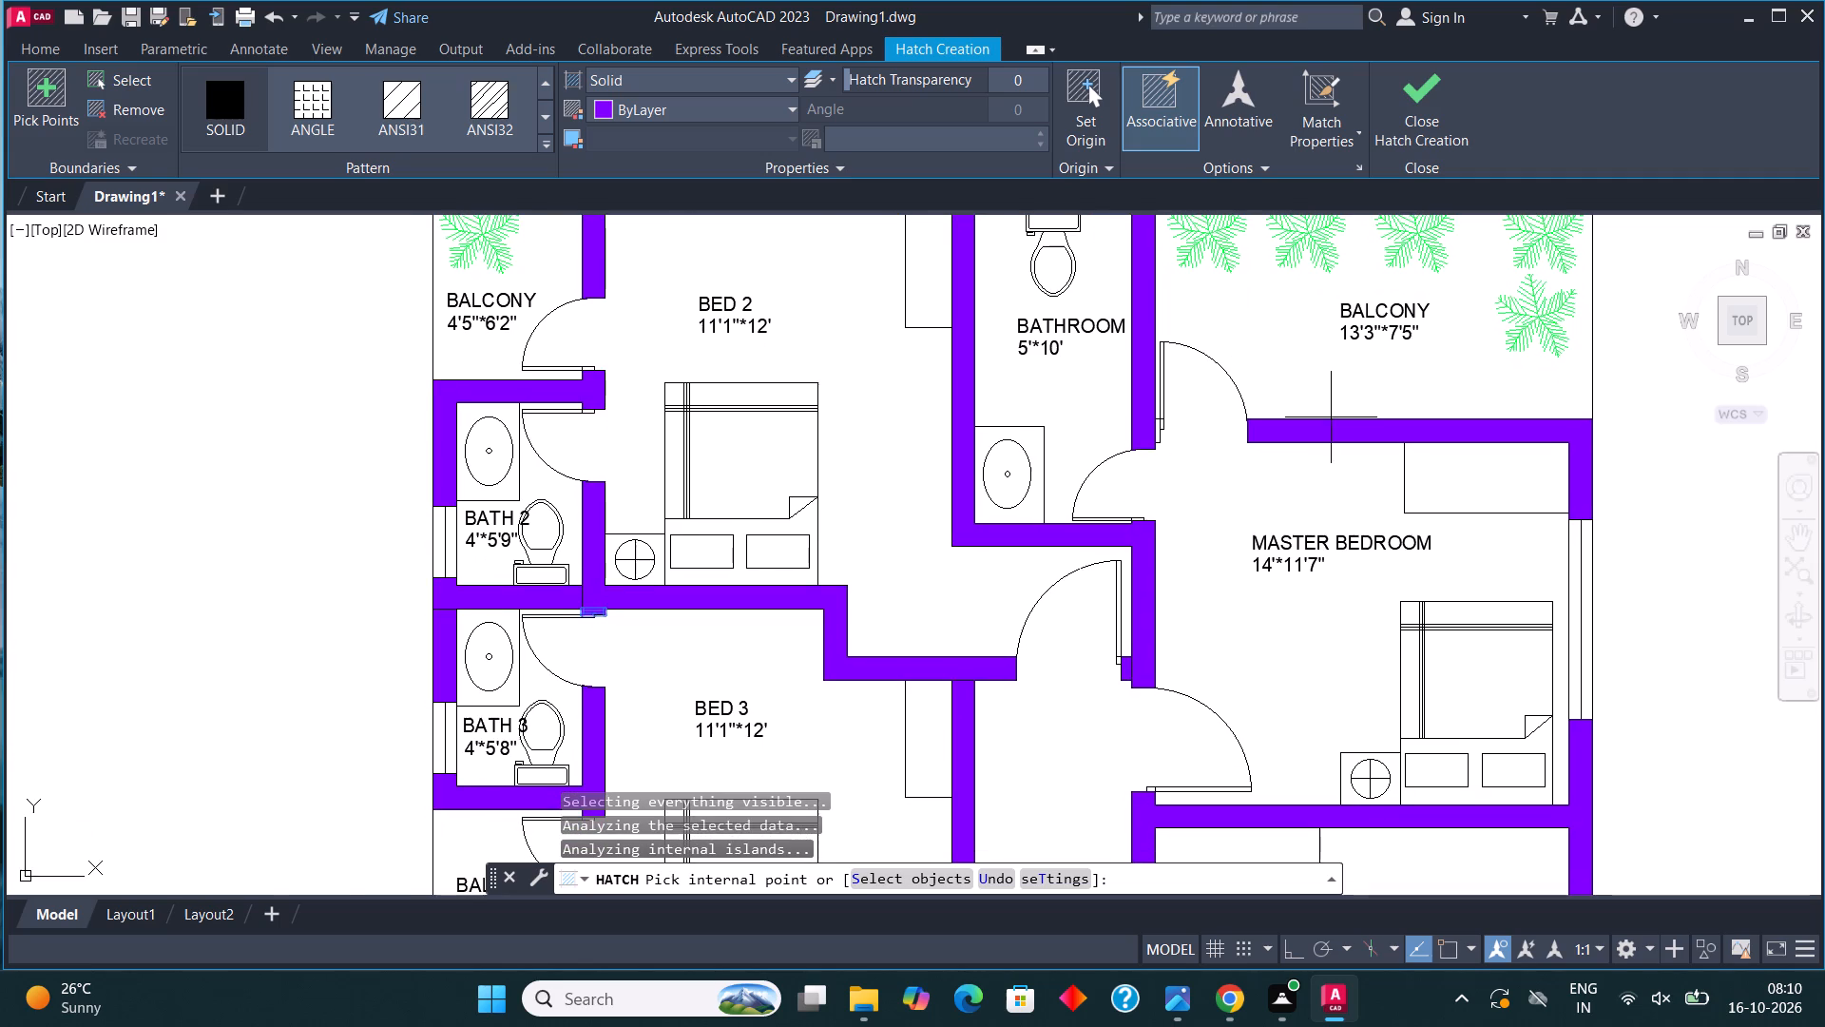
pyautogui.scroll(4, 1166, 403)
pyautogui.click(1088, 578)
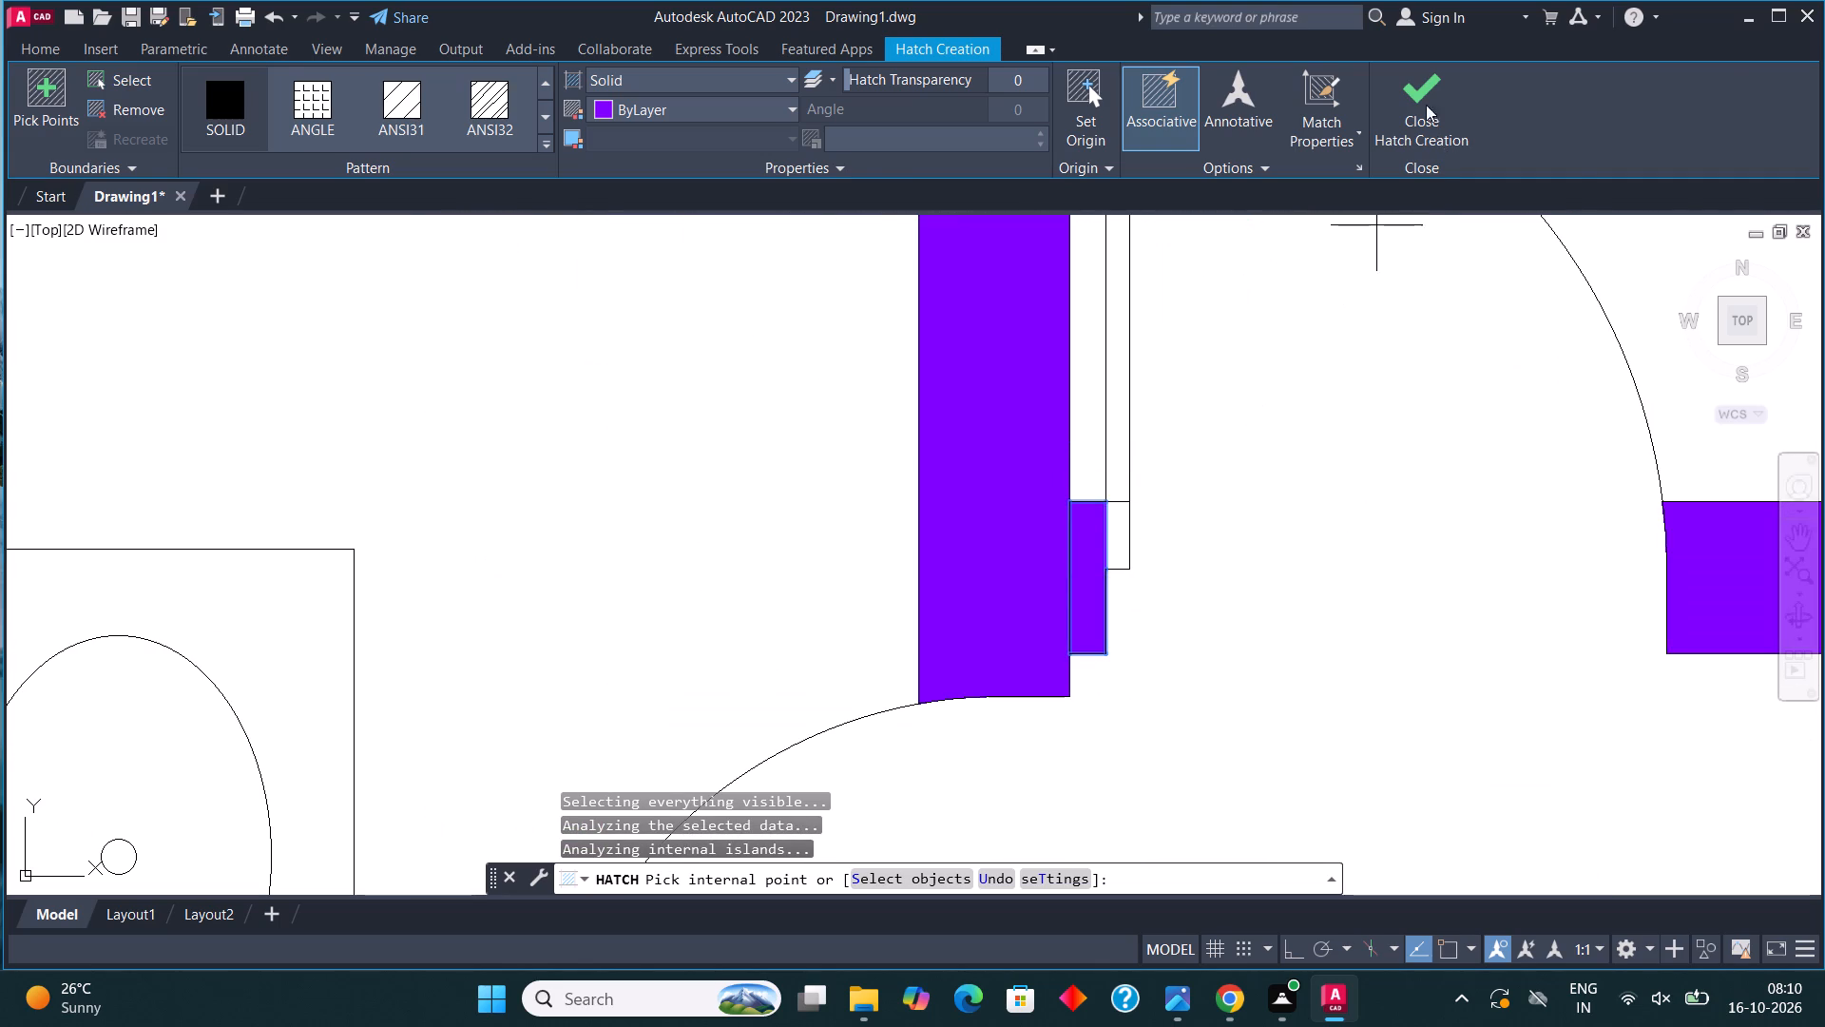
pyautogui.click(1426, 90)
# Examine the walls throughout the floor plan, from the upper balconies down to STAIRCASE, for any unfilled sections.
pyautogui.scroll(-4, 905, 604)
pyautogui.moveTo(1037, 525); pyautogui.dragTo(1052, 444, button='middle')
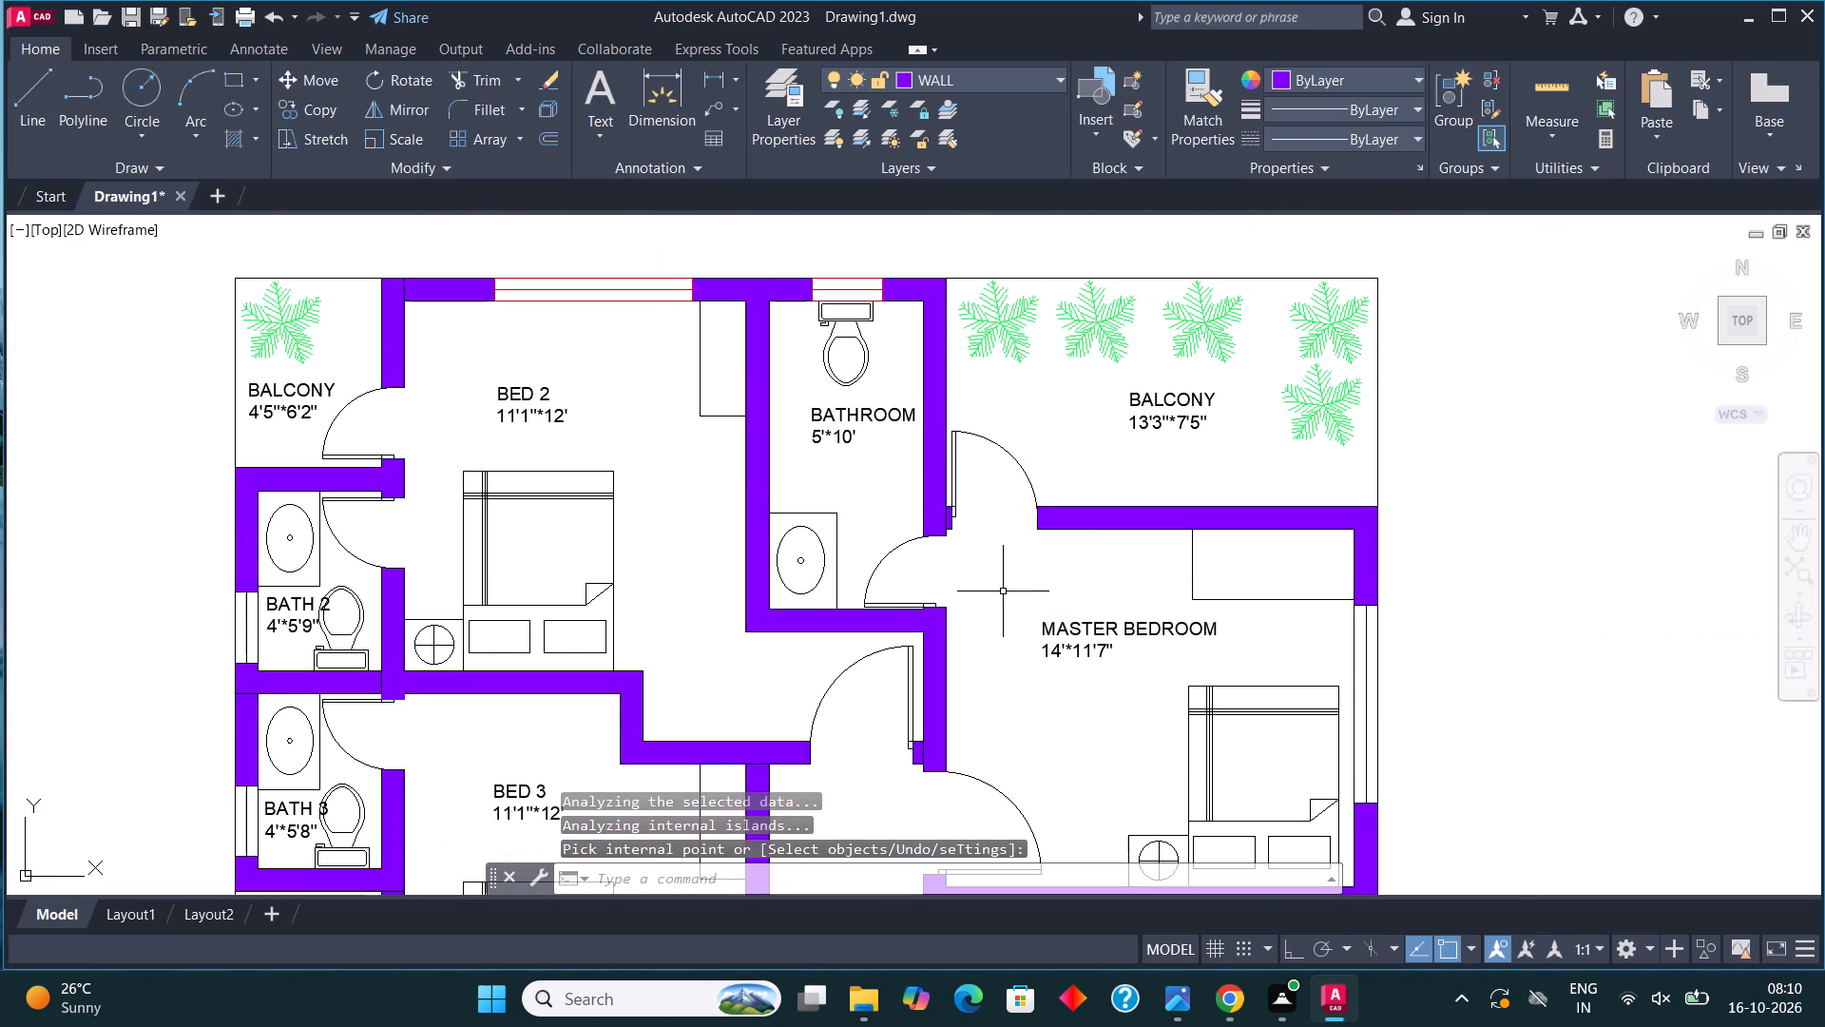
pyautogui.moveTo(1060, 562); pyautogui.dragTo(1211, 279, button='middle')
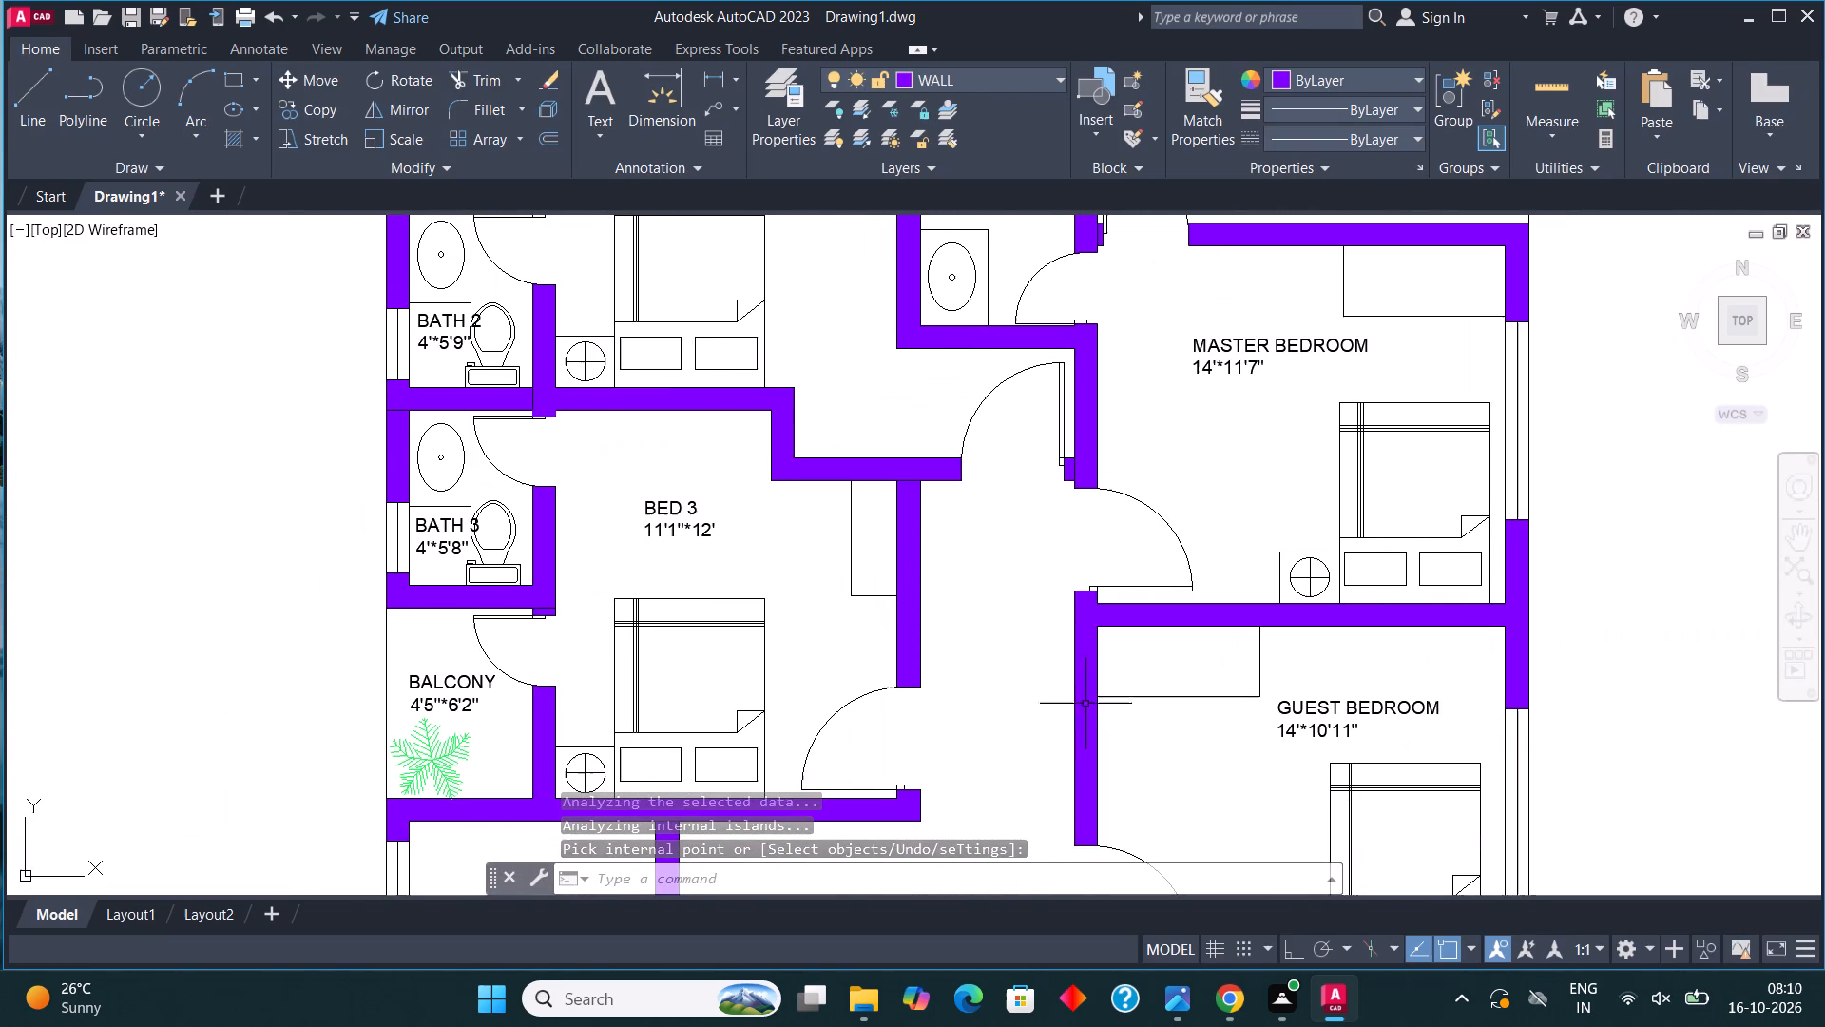
pyautogui.moveTo(1065, 738); pyautogui.dragTo(1023, 696, button='middle')
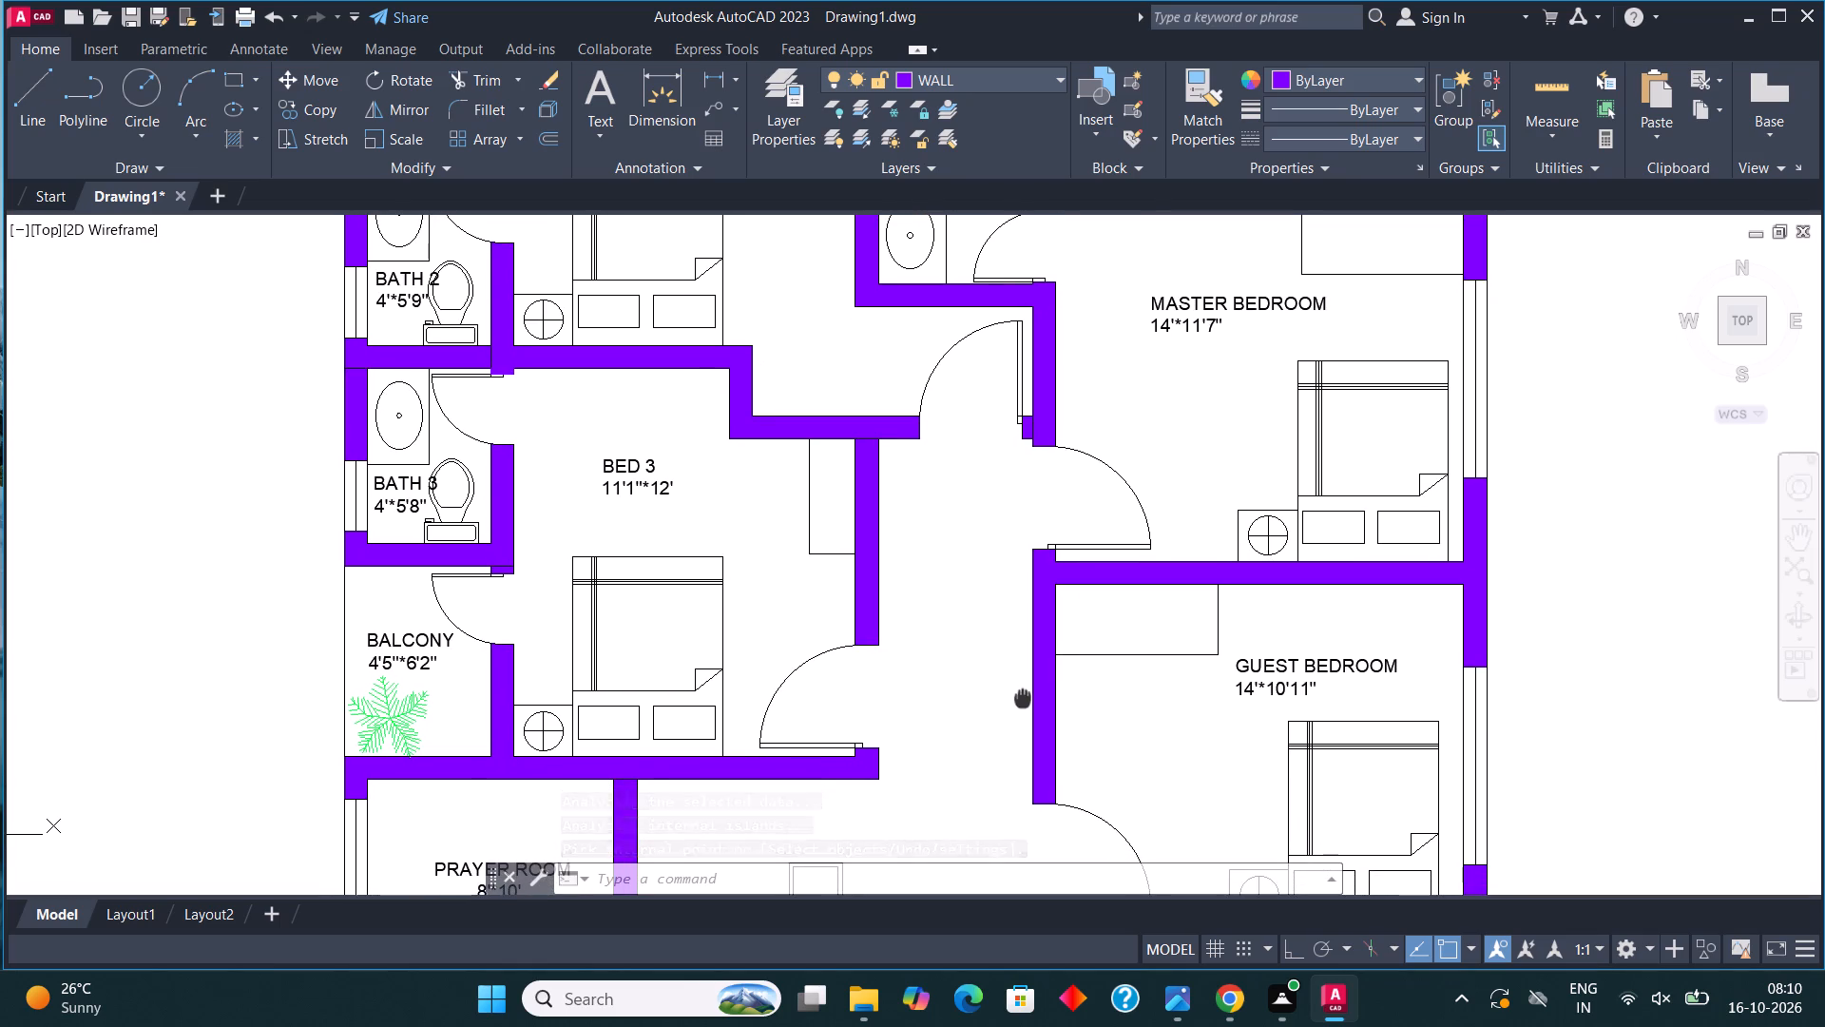
pyautogui.moveTo(1023, 696); pyautogui.dragTo(1001, 458, button='middle')
pyautogui.moveTo(1039, 736); pyautogui.dragTo(1048, 657, button='middle')
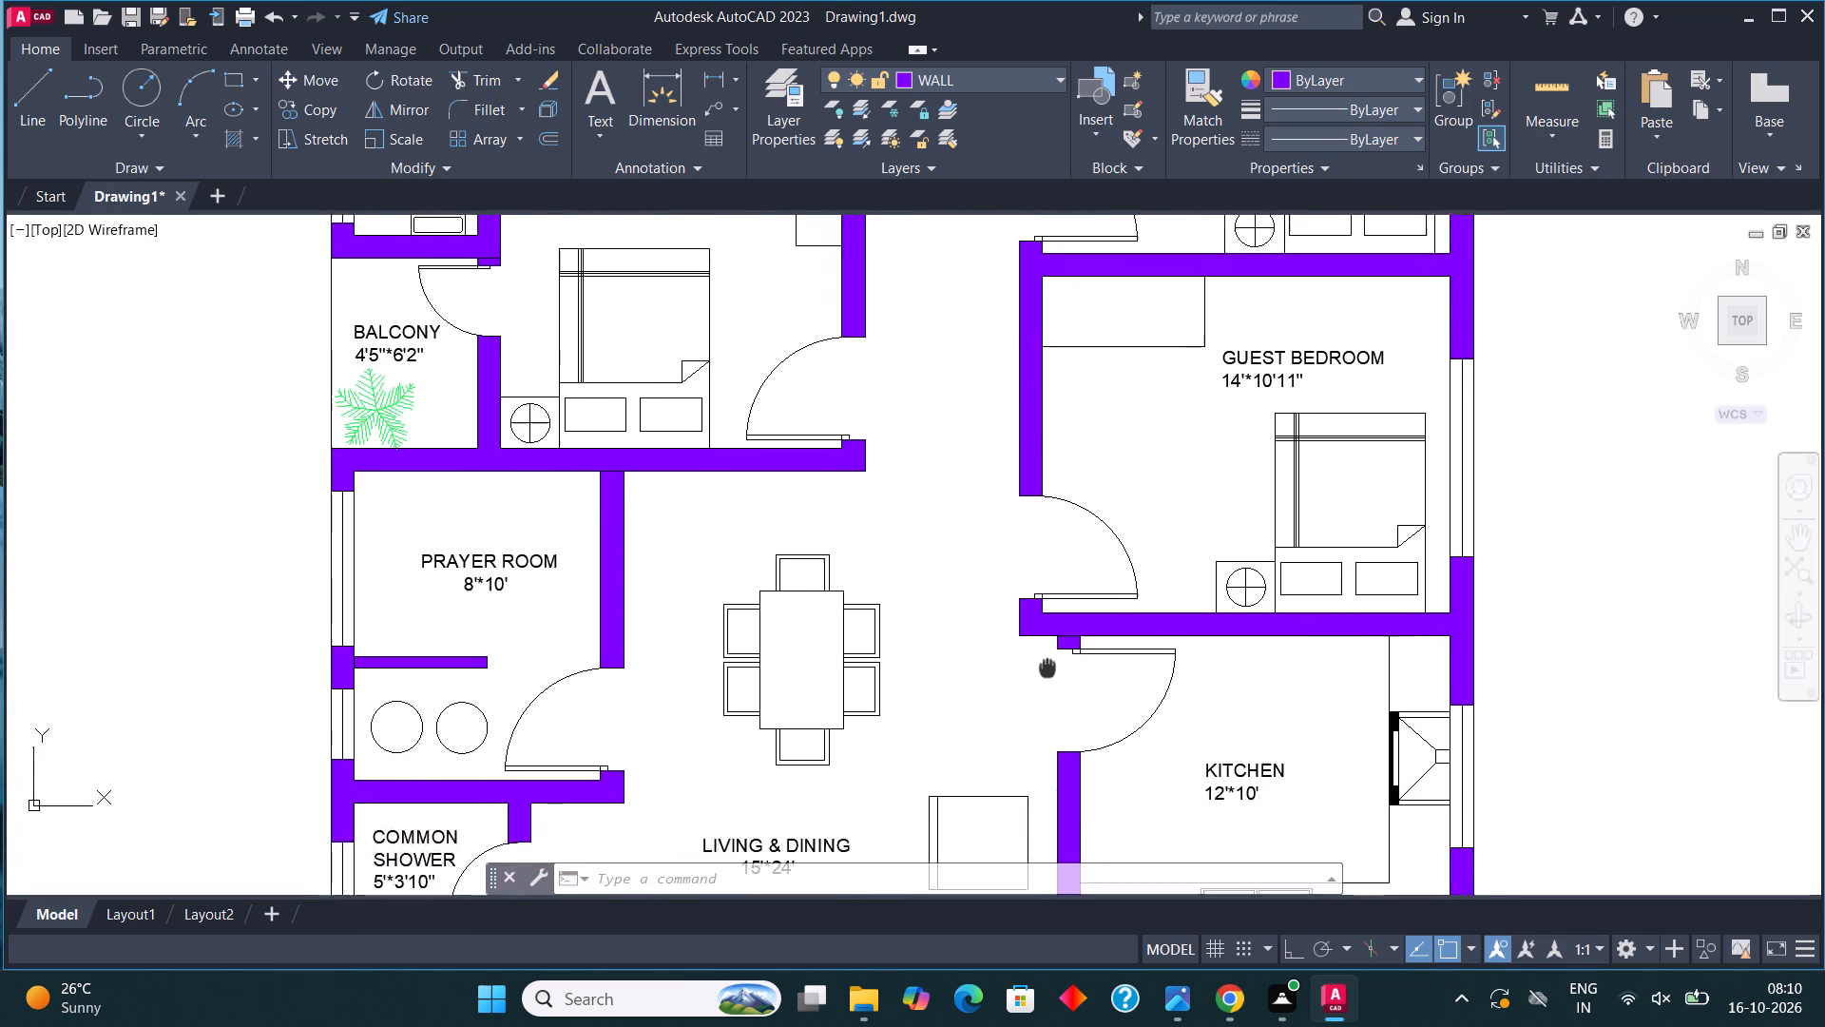
pyautogui.moveTo(1048, 657); pyautogui.dragTo(1071, 394, button='middle')
pyautogui.moveTo(1098, 837); pyautogui.dragTo(1098, 795, button='middle')
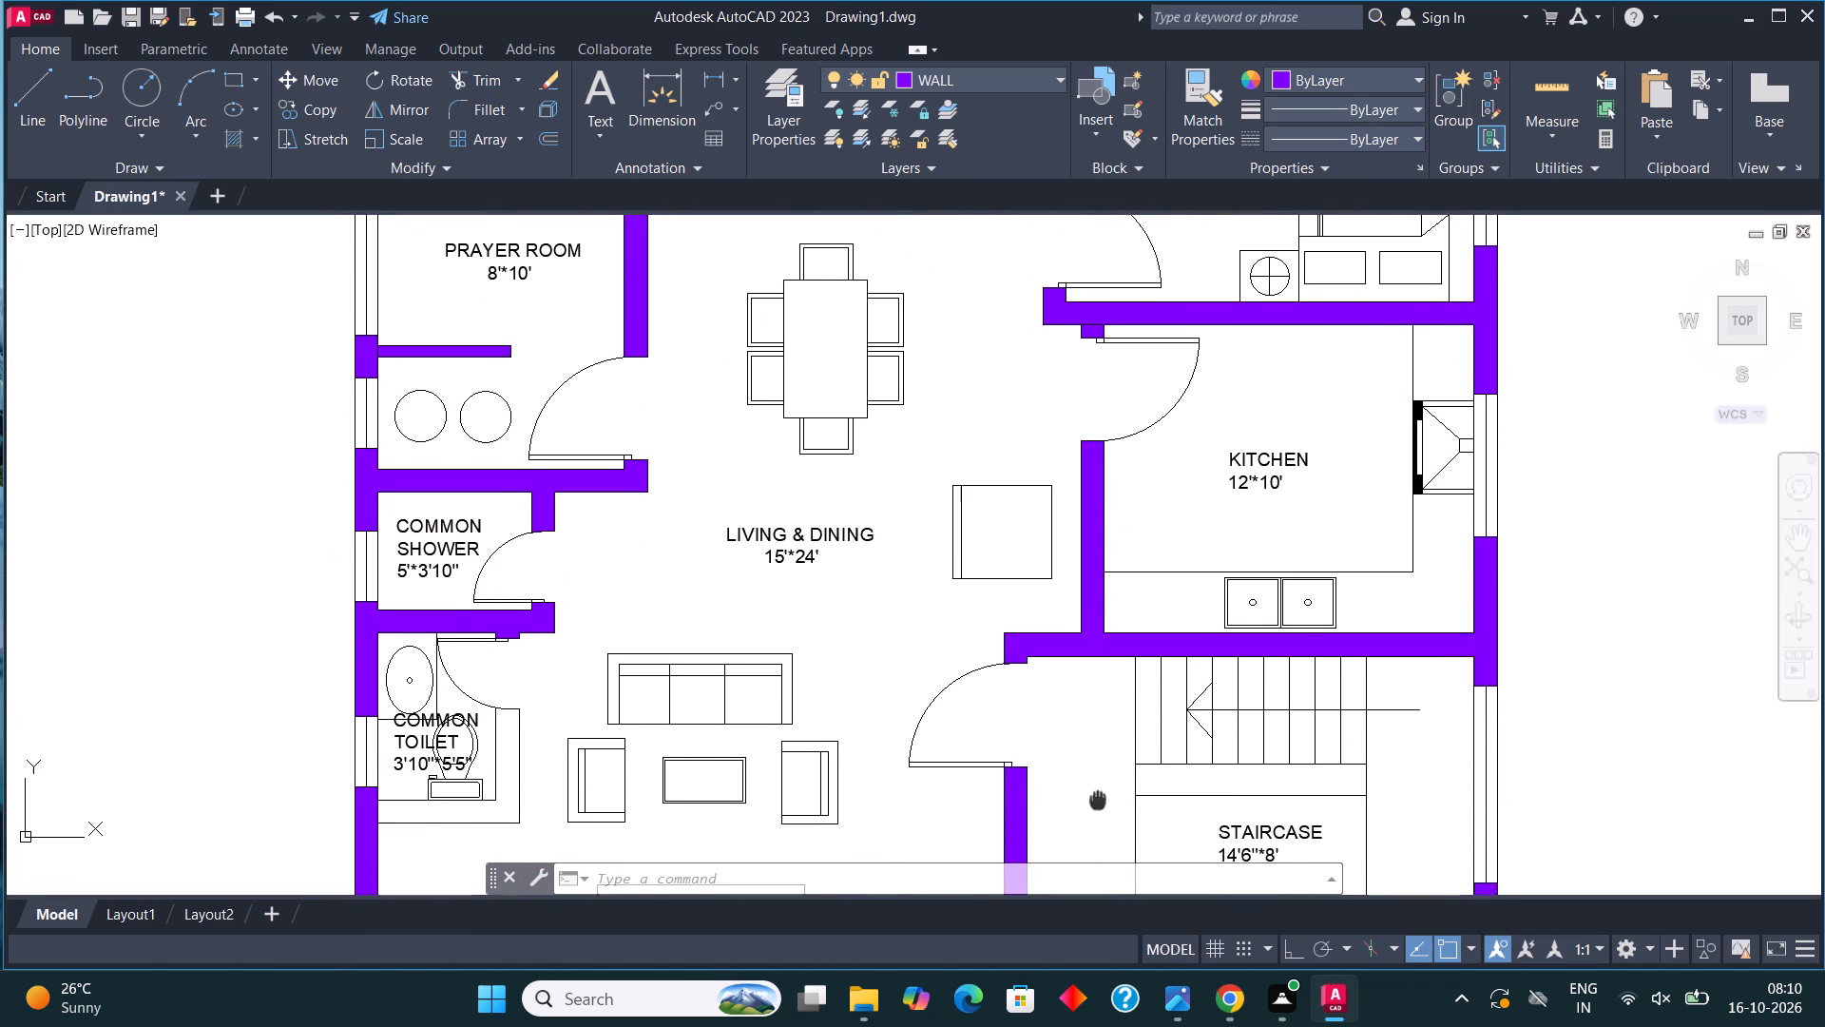
pyautogui.moveTo(1098, 795); pyautogui.dragTo(1105, 475, button='middle')
pyautogui.scroll(-2, 967, 653)
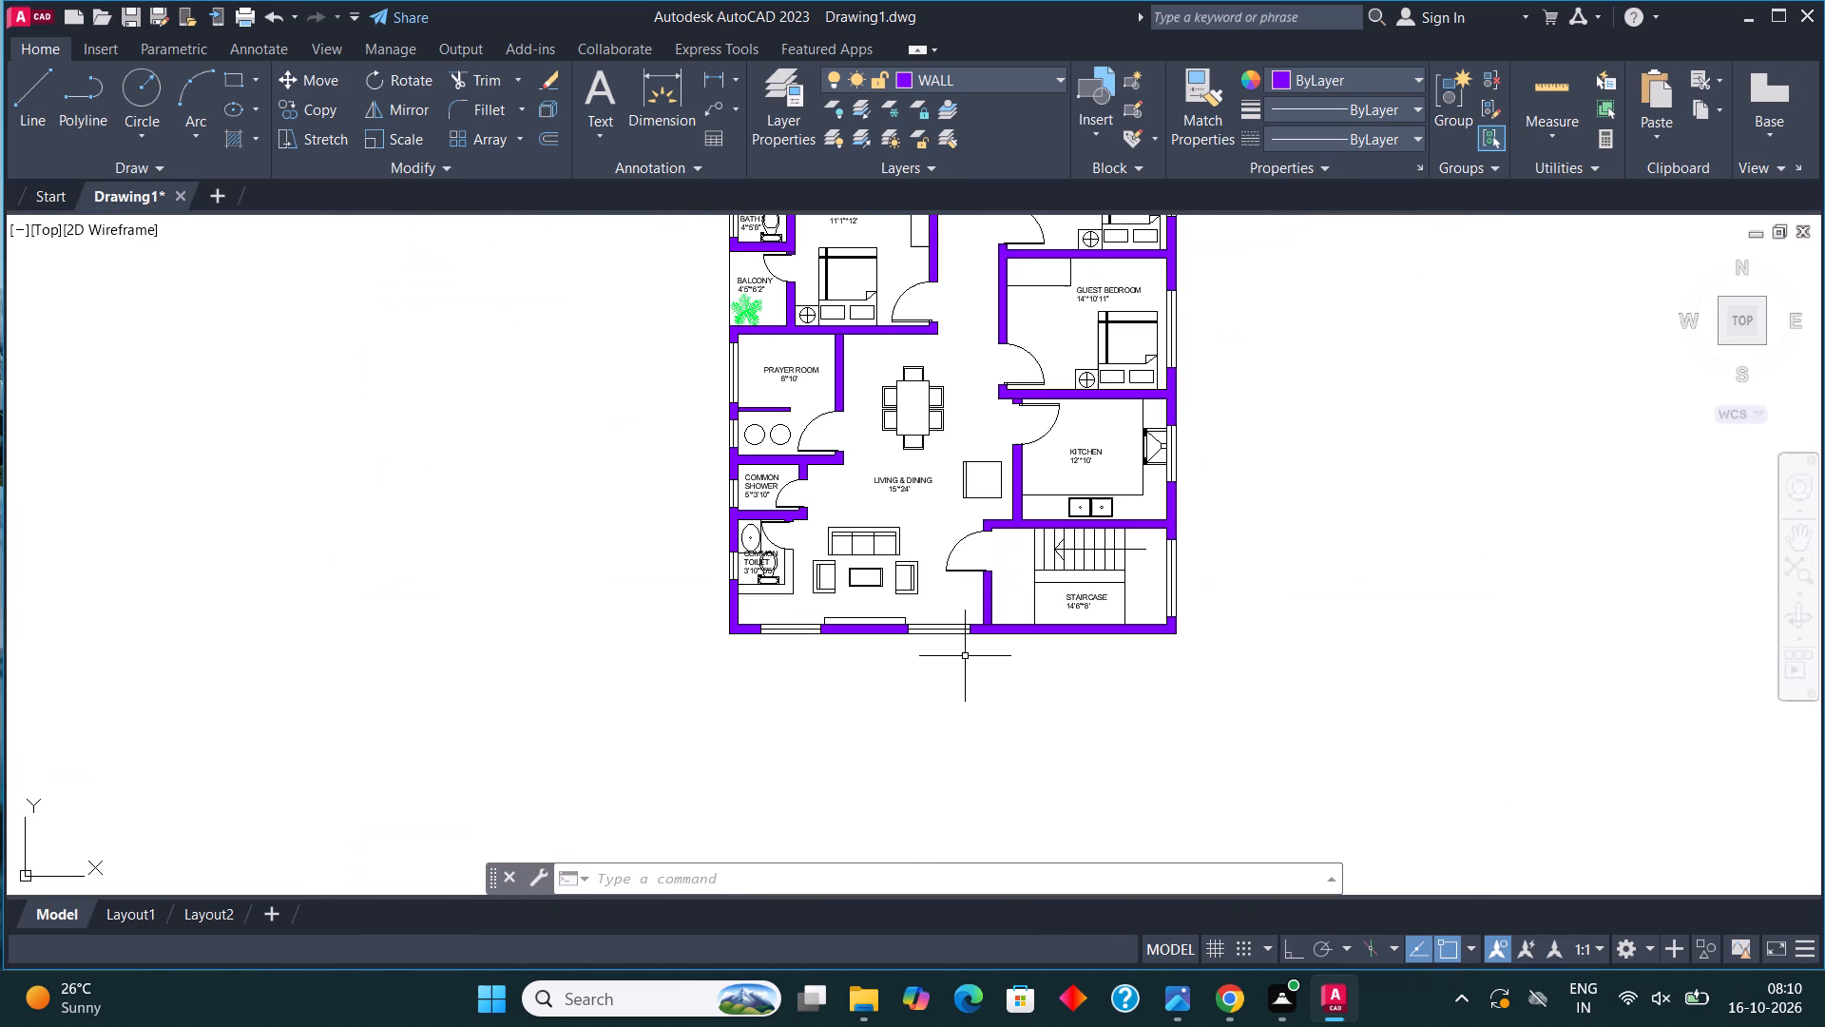
pyautogui.scroll(-2, 969, 725)
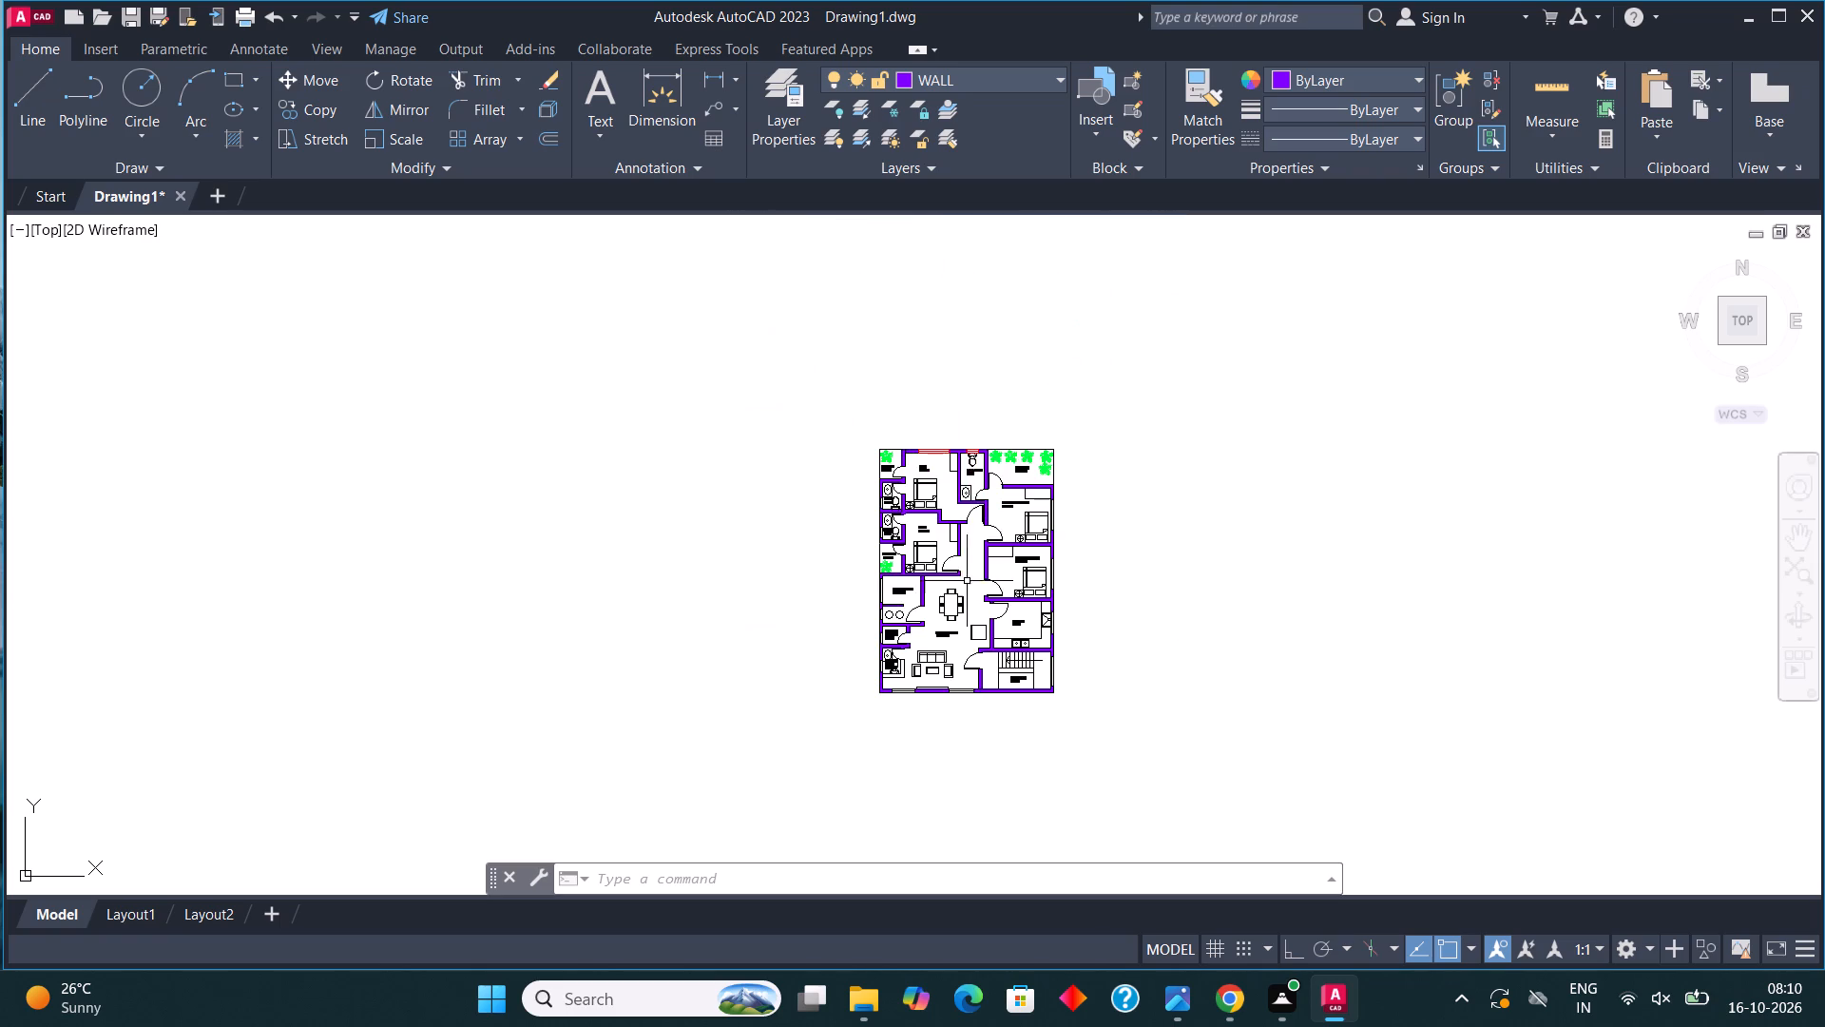
# Assign the window in MASTER BEDROOM's outer wall to the WIND layer.
pyautogui.scroll(4, 1020, 510)
pyautogui.scroll(2, 1208, 580)
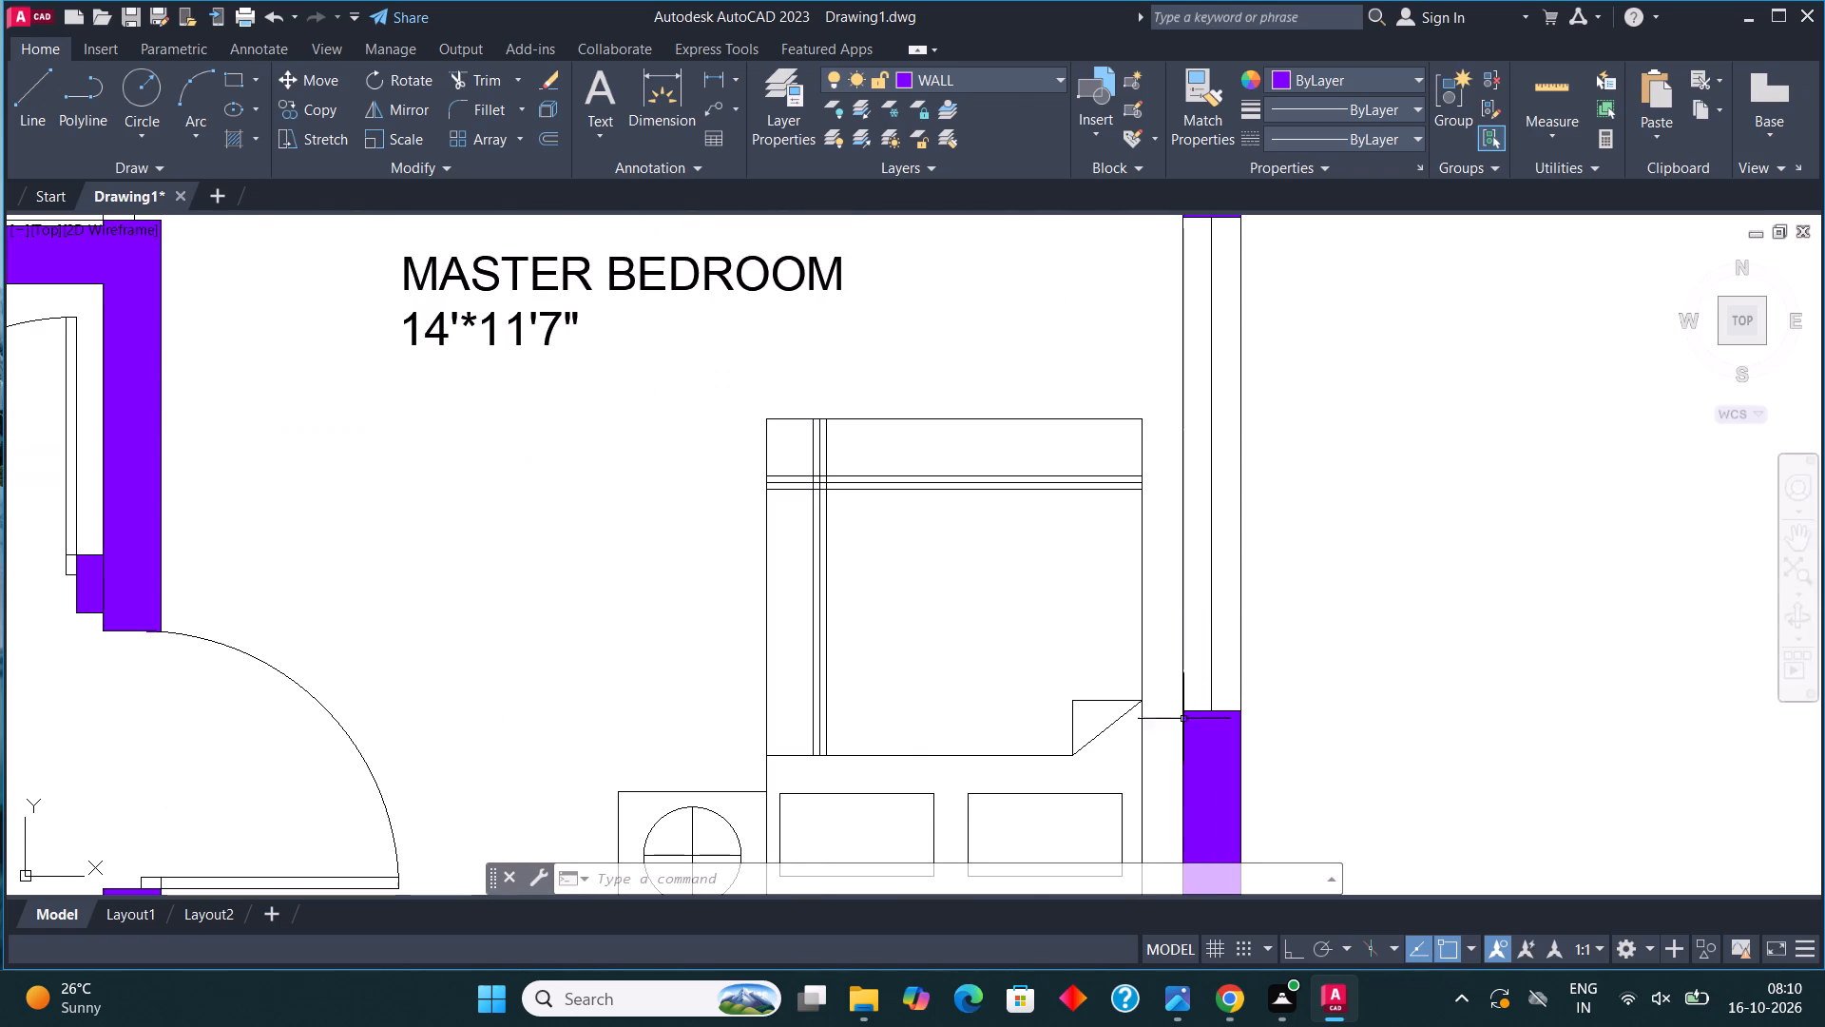
pyautogui.click(1170, 732)
pyautogui.scroll(-1, 1170, 732)
pyautogui.click(1235, 397)
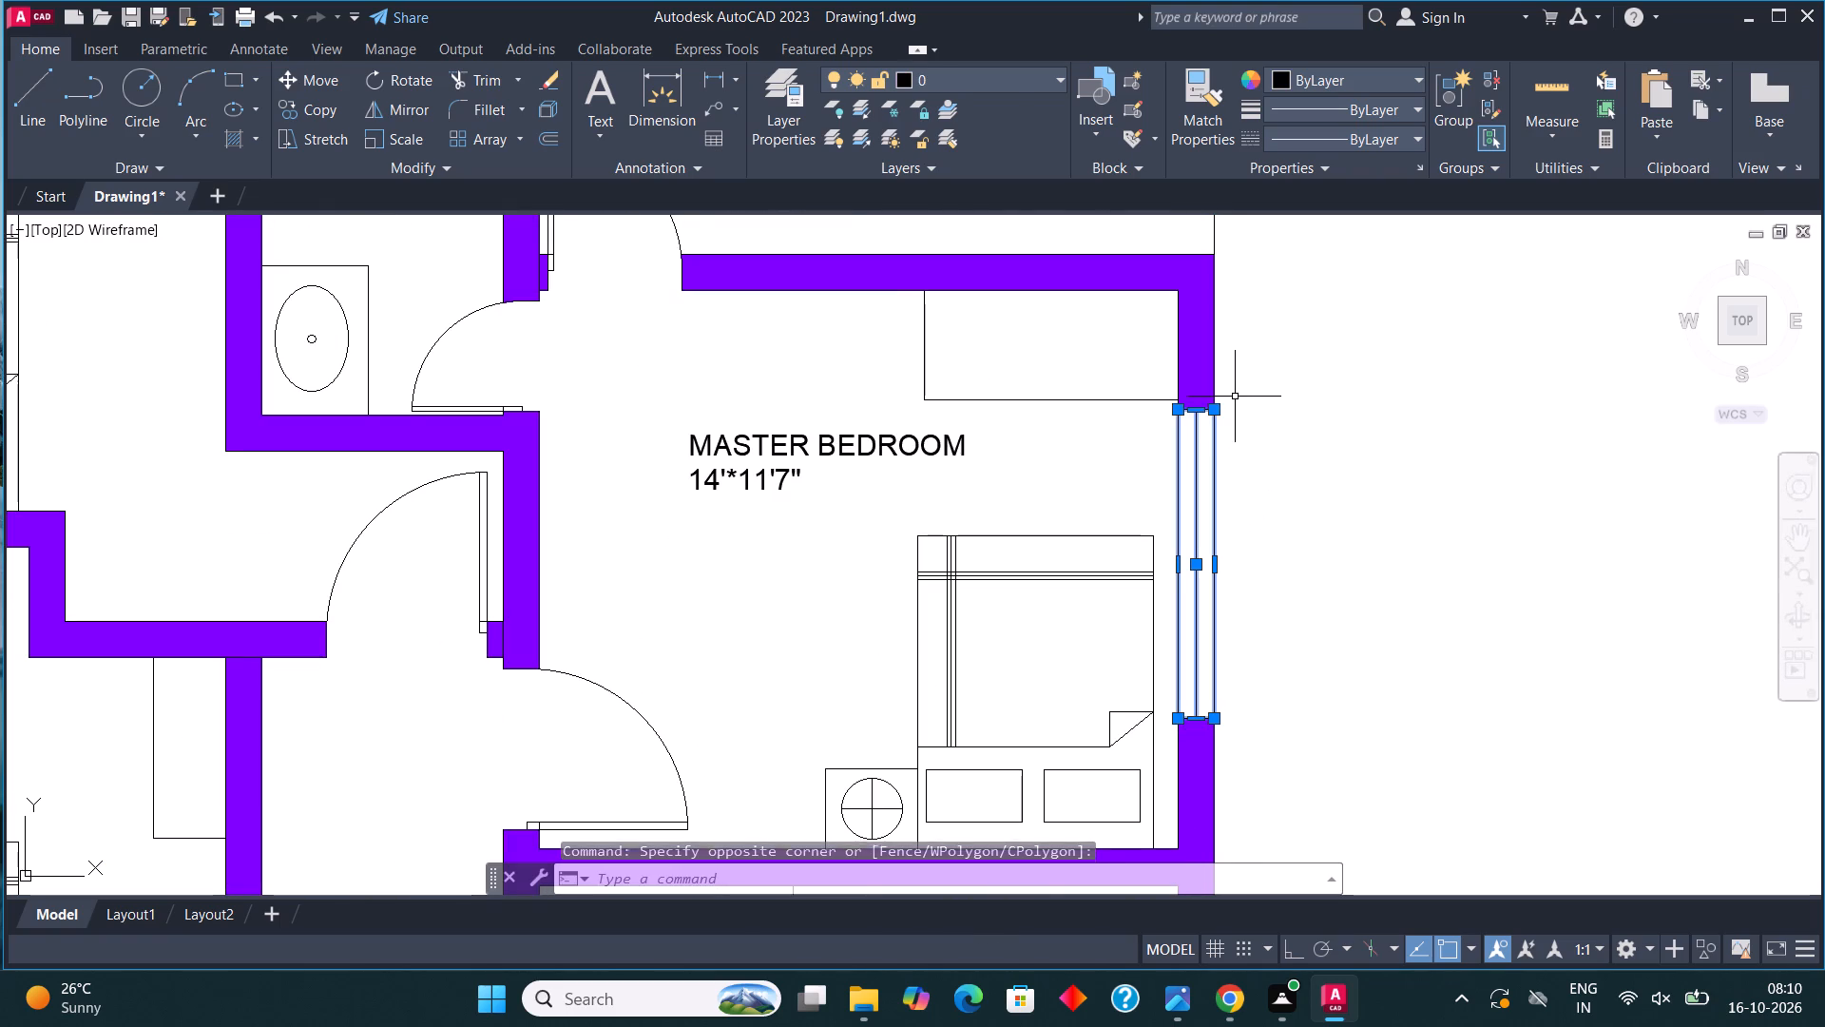
pyautogui.click(987, 73)
pyautogui.click(992, 277)
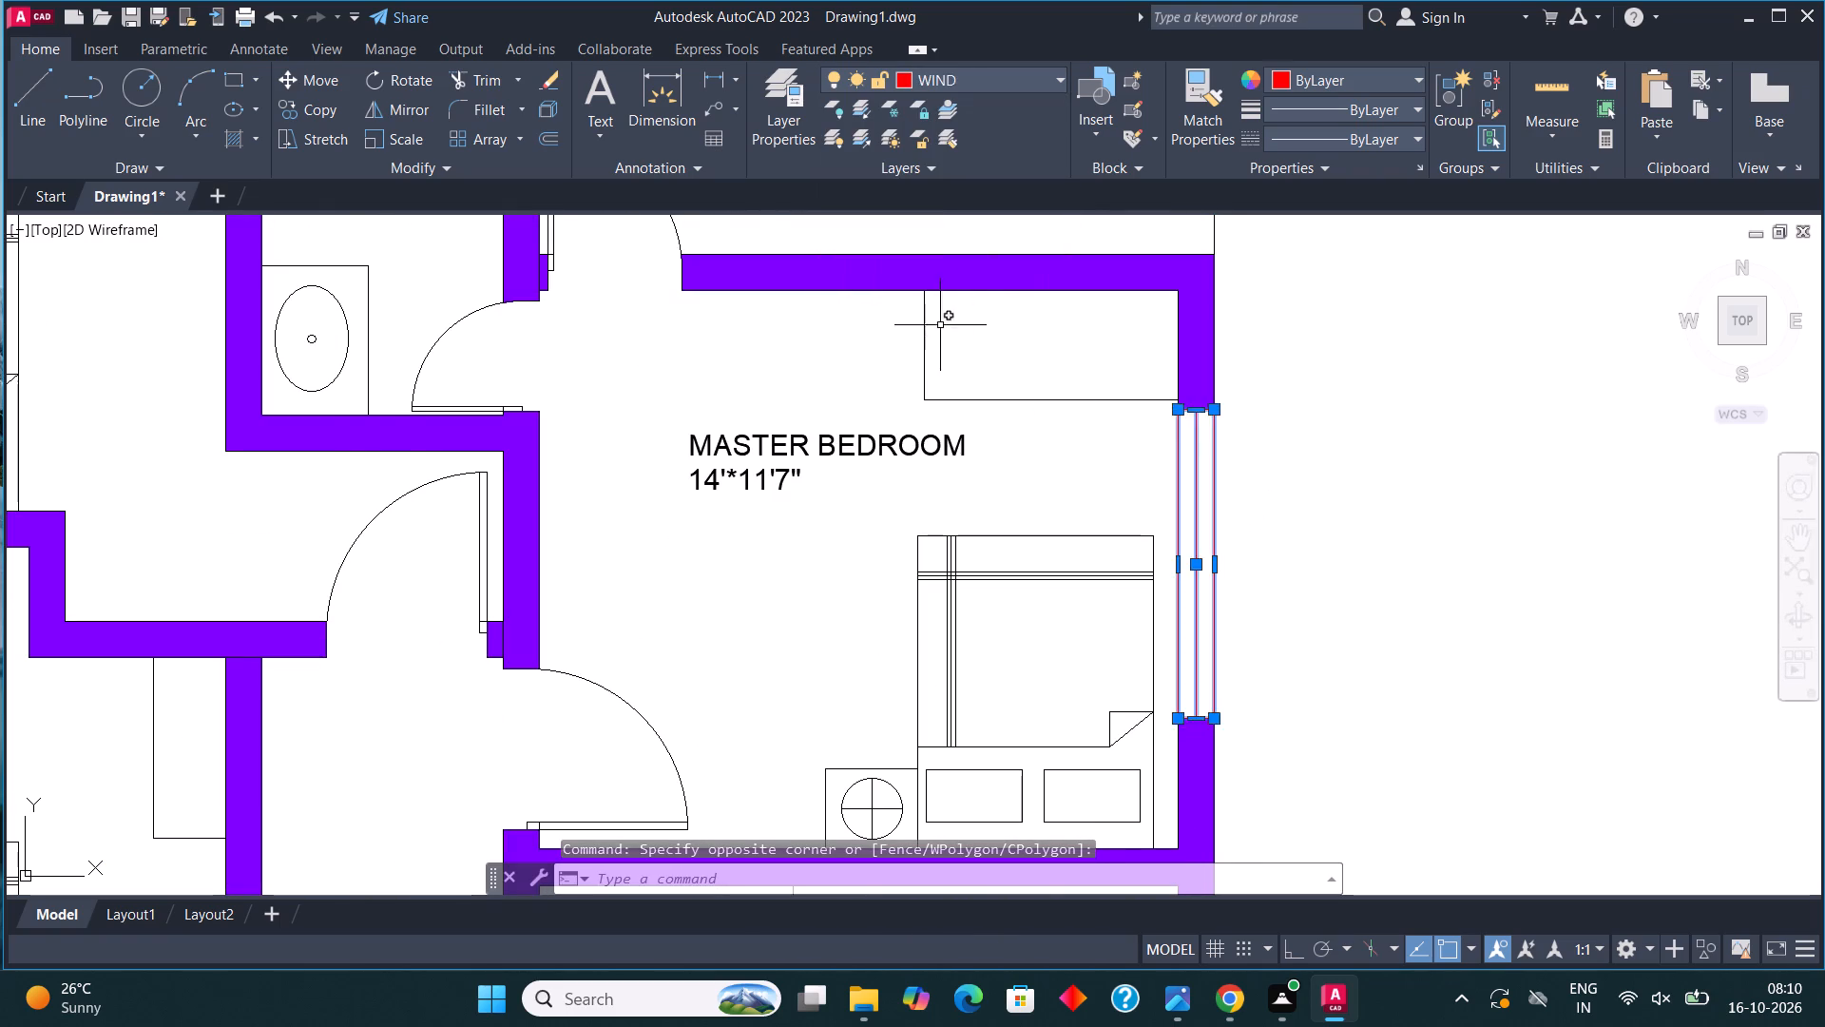
pyautogui.press('Escape')
# Assign the window in GUEST BEDROOM's outer wall to the WIND layer.
pyautogui.scroll(-3, 927, 331)
pyautogui.scroll(3, 989, 536)
pyautogui.click(964, 707)
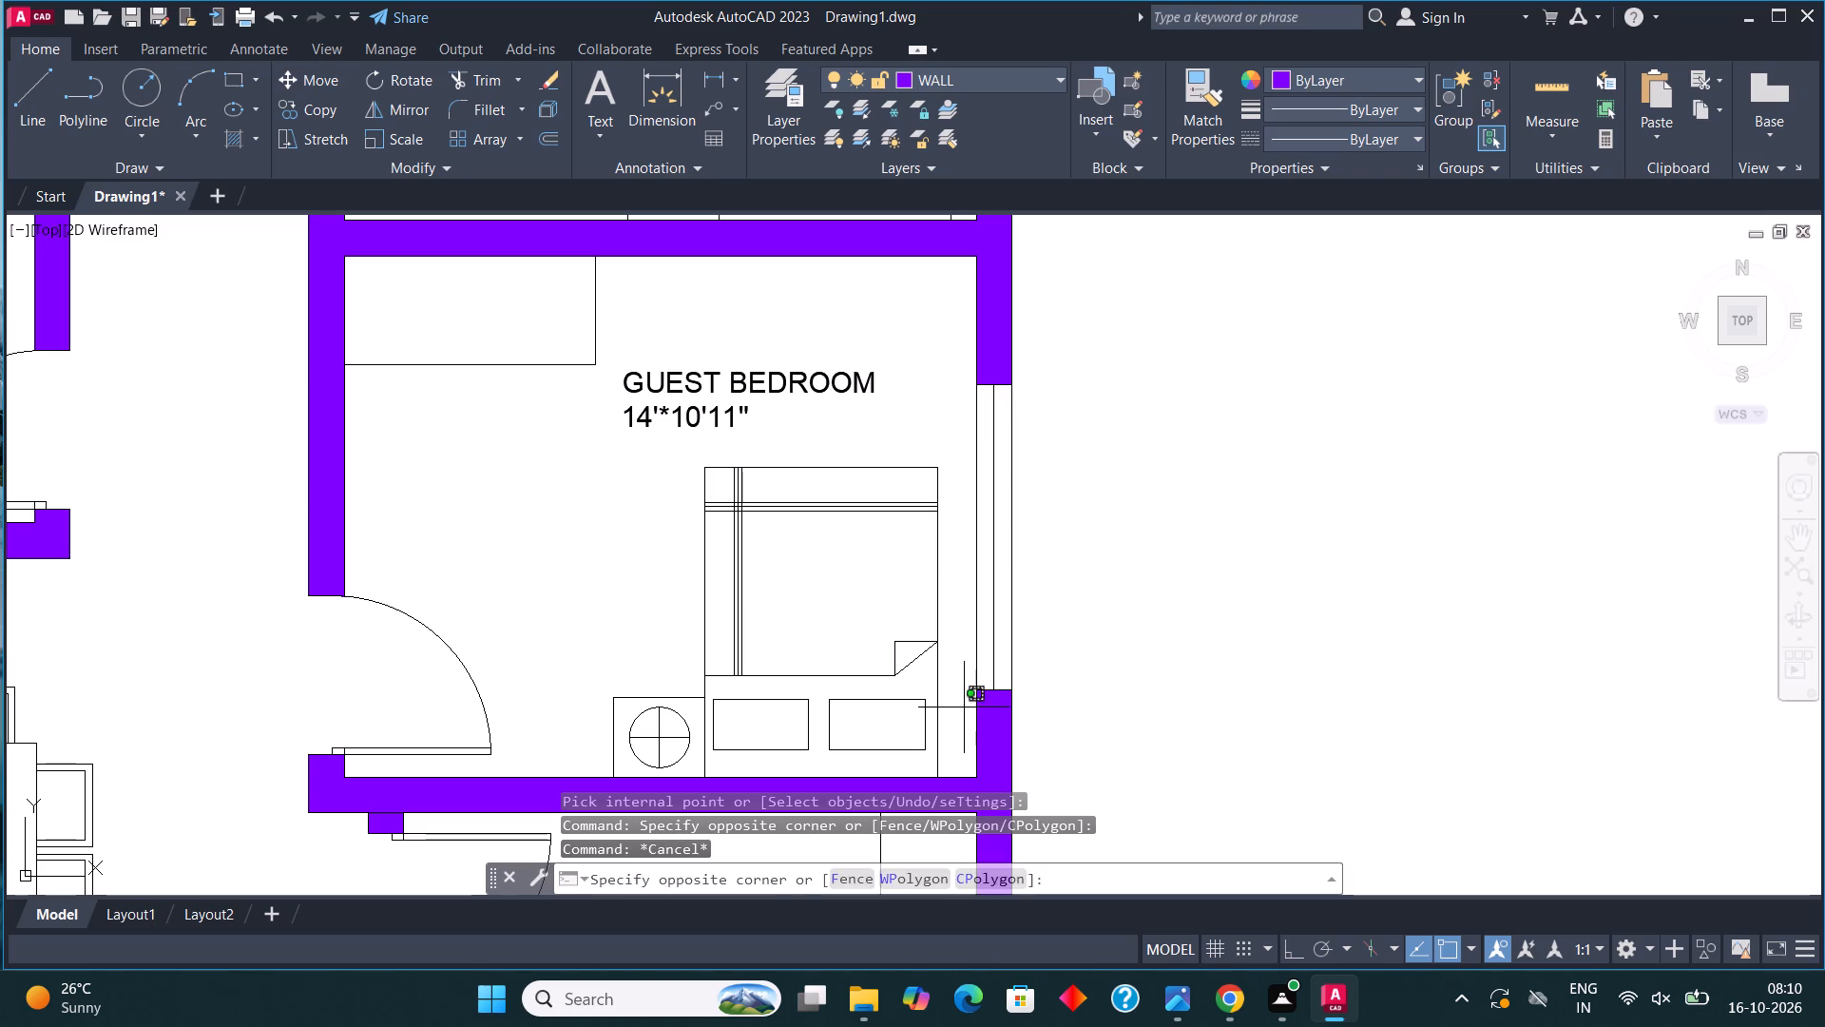
pyautogui.click(1059, 369)
pyautogui.click(975, 68)
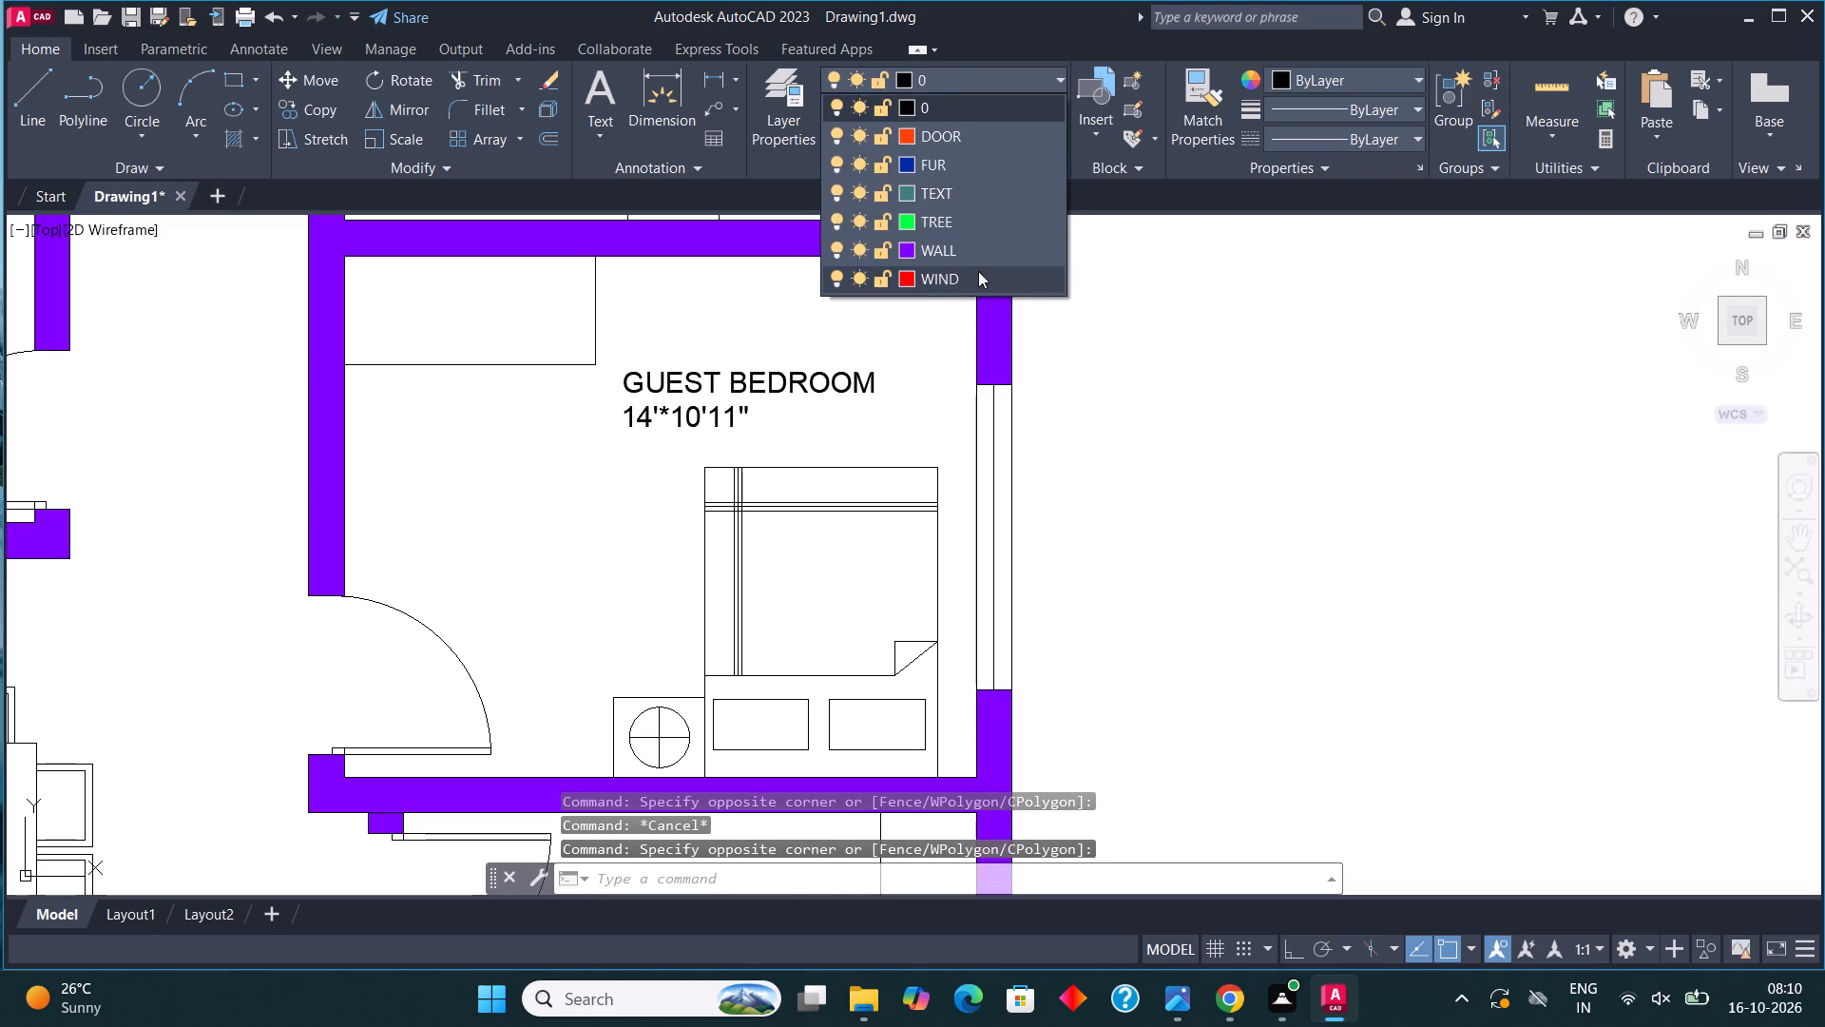
pyautogui.click(978, 271)
pyautogui.press('Escape')
# Assign the KITCHEN window behind the stove to the WIND layer.
pyautogui.scroll(-2, 972, 308)
pyautogui.scroll(3, 973, 634)
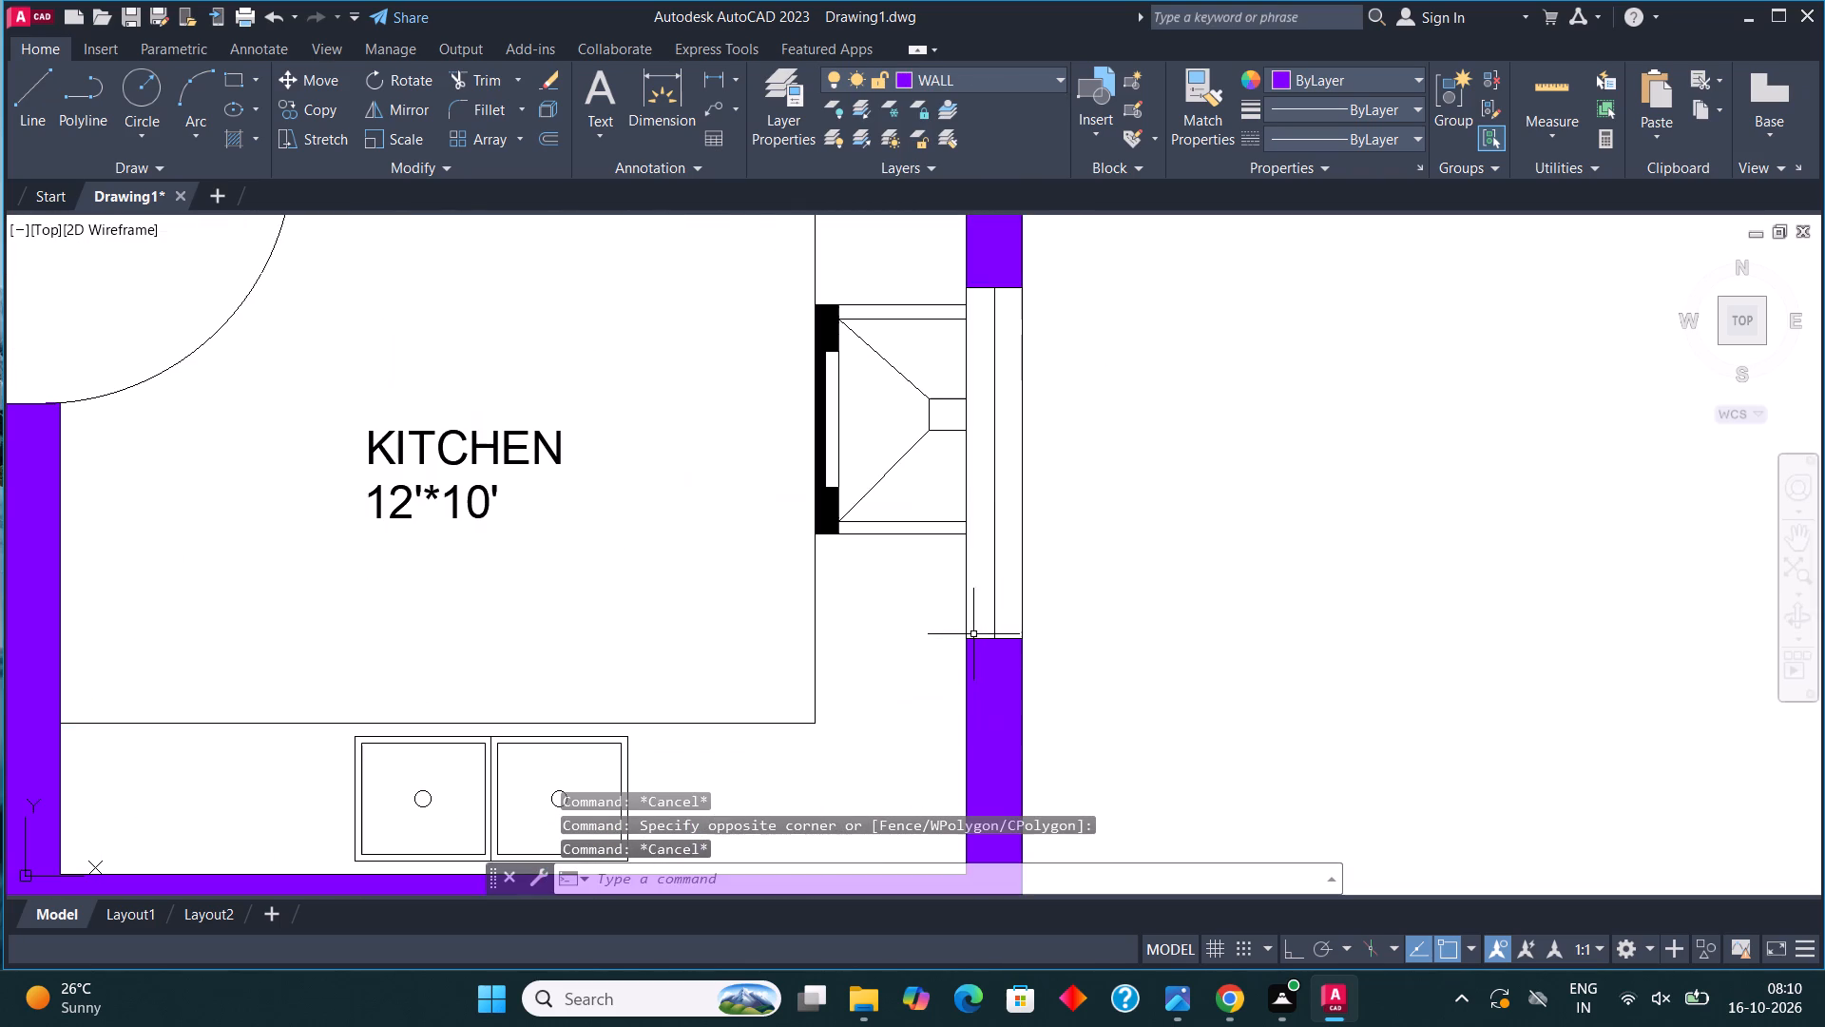
pyautogui.click(955, 650)
pyautogui.click(1040, 271)
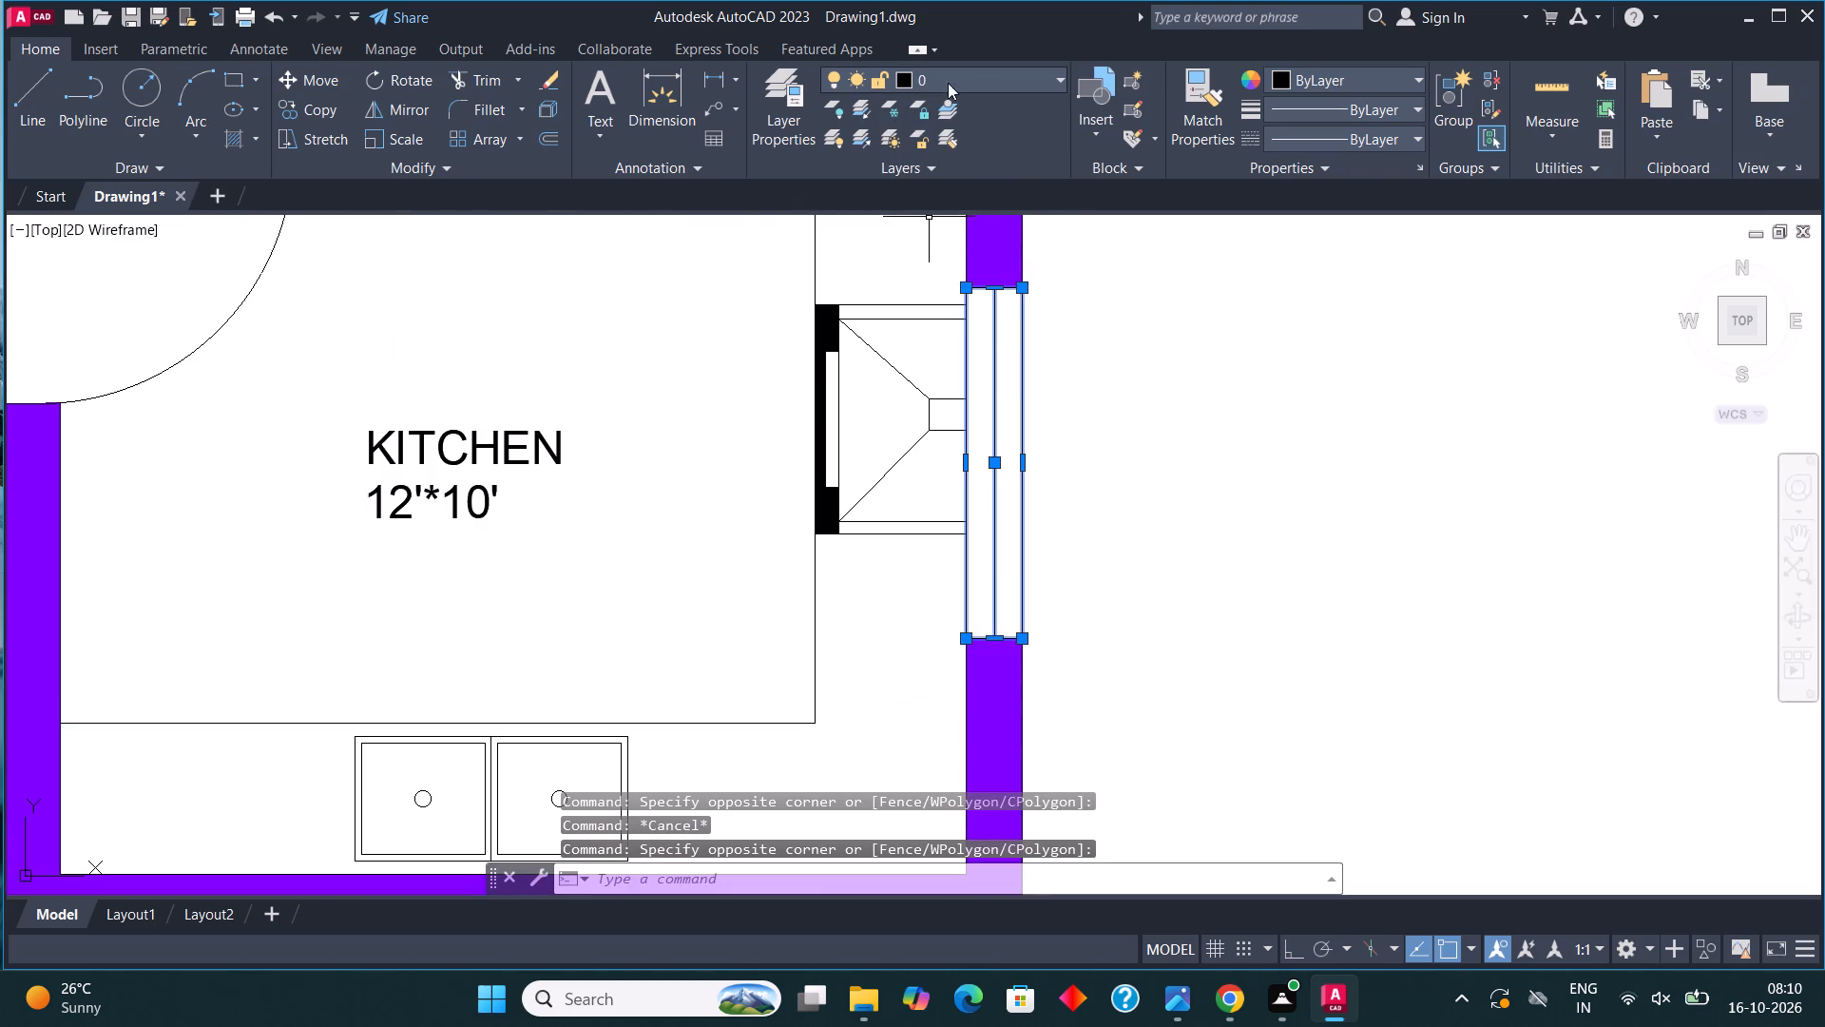
pyautogui.click(948, 83)
pyautogui.click(965, 278)
pyautogui.press('Escape')
# Assign the window in STAIRCASE's outer side wall to the WIND layer.
pyautogui.scroll(-3, 807, 464)
pyautogui.scroll(2, 836, 601)
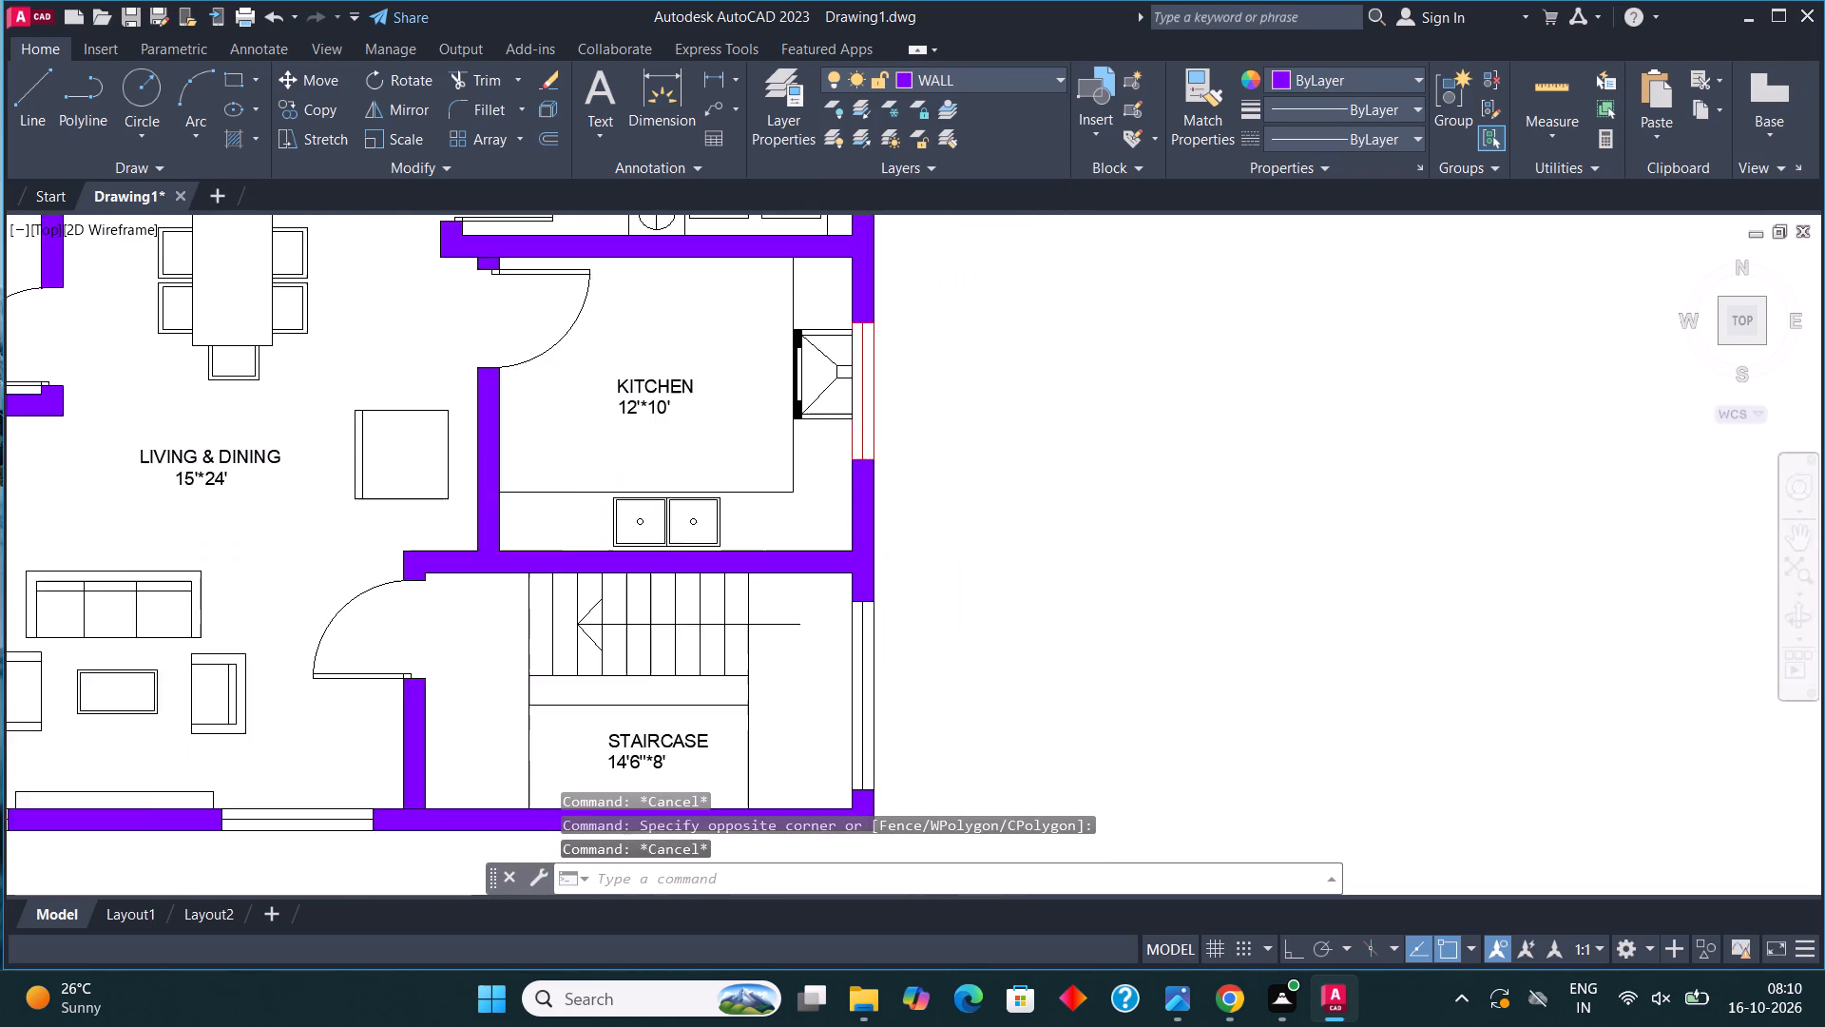
pyautogui.moveTo(834, 712); pyautogui.dragTo(871, 537, button='middle')
pyautogui.click(888, 740)
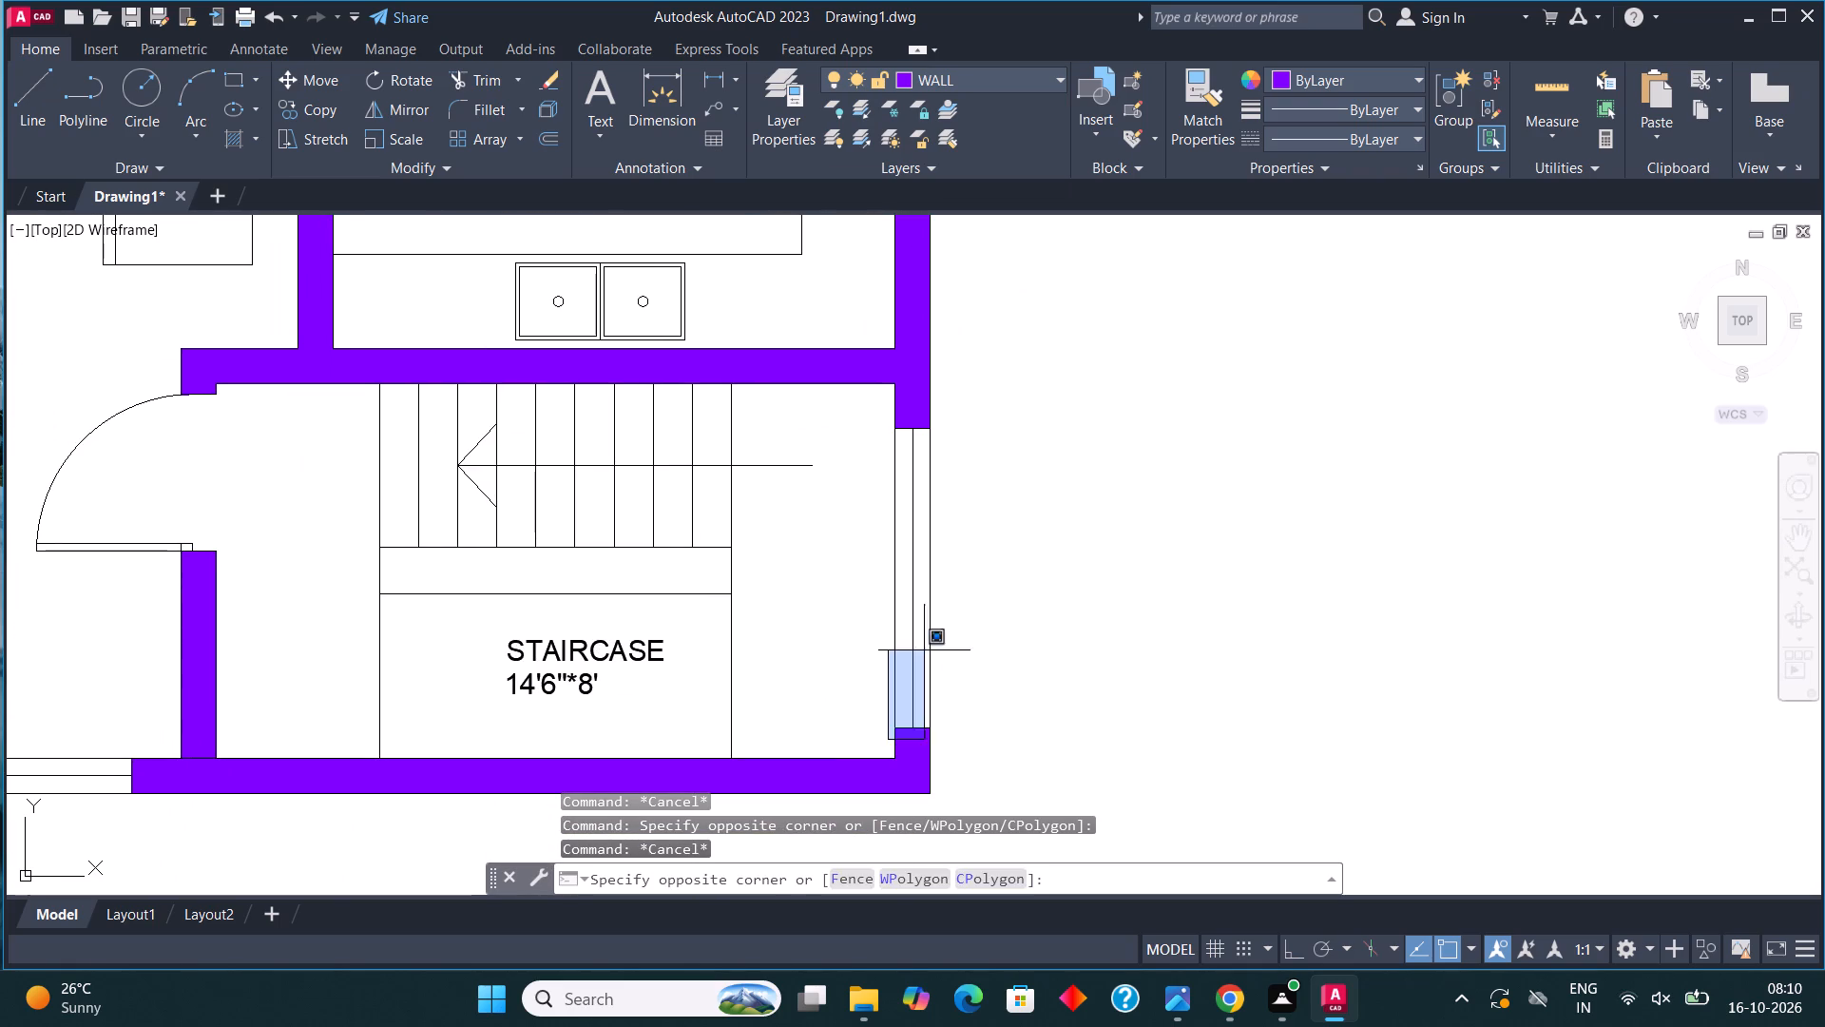
pyautogui.click(988, 418)
pyautogui.click(1001, 80)
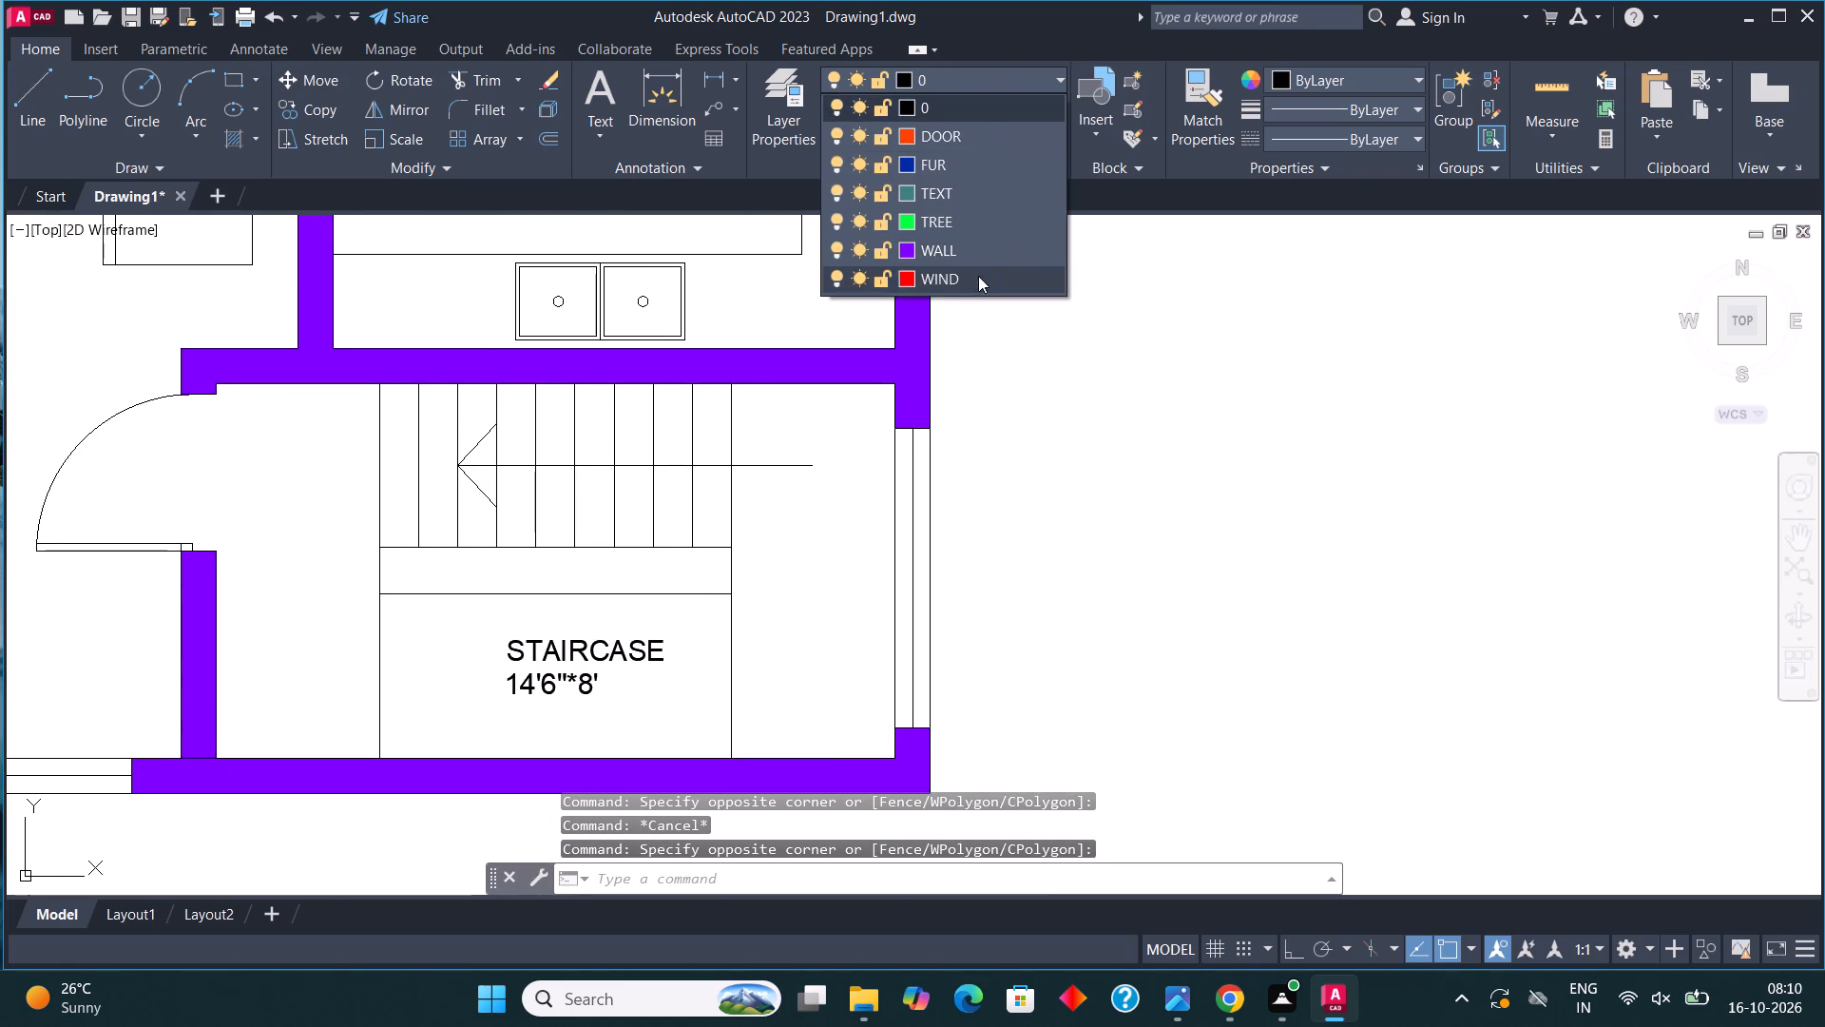
pyautogui.click(978, 276)
pyautogui.press('Escape')
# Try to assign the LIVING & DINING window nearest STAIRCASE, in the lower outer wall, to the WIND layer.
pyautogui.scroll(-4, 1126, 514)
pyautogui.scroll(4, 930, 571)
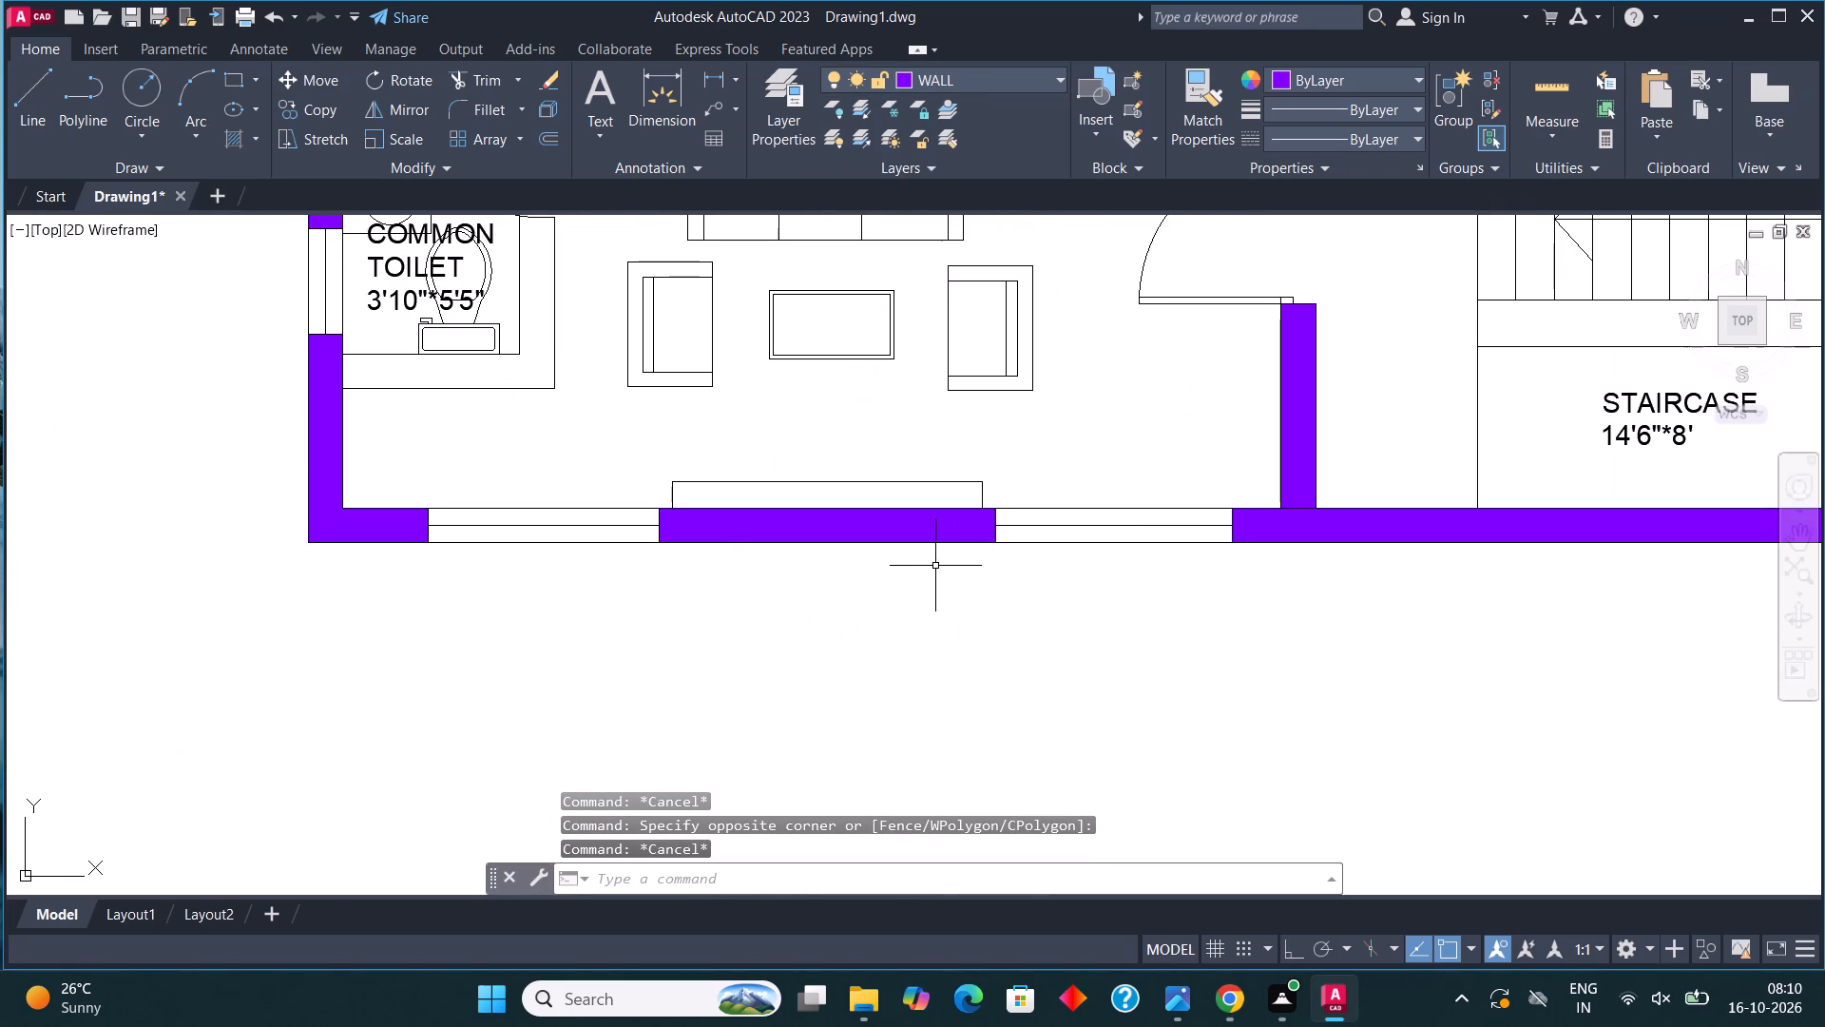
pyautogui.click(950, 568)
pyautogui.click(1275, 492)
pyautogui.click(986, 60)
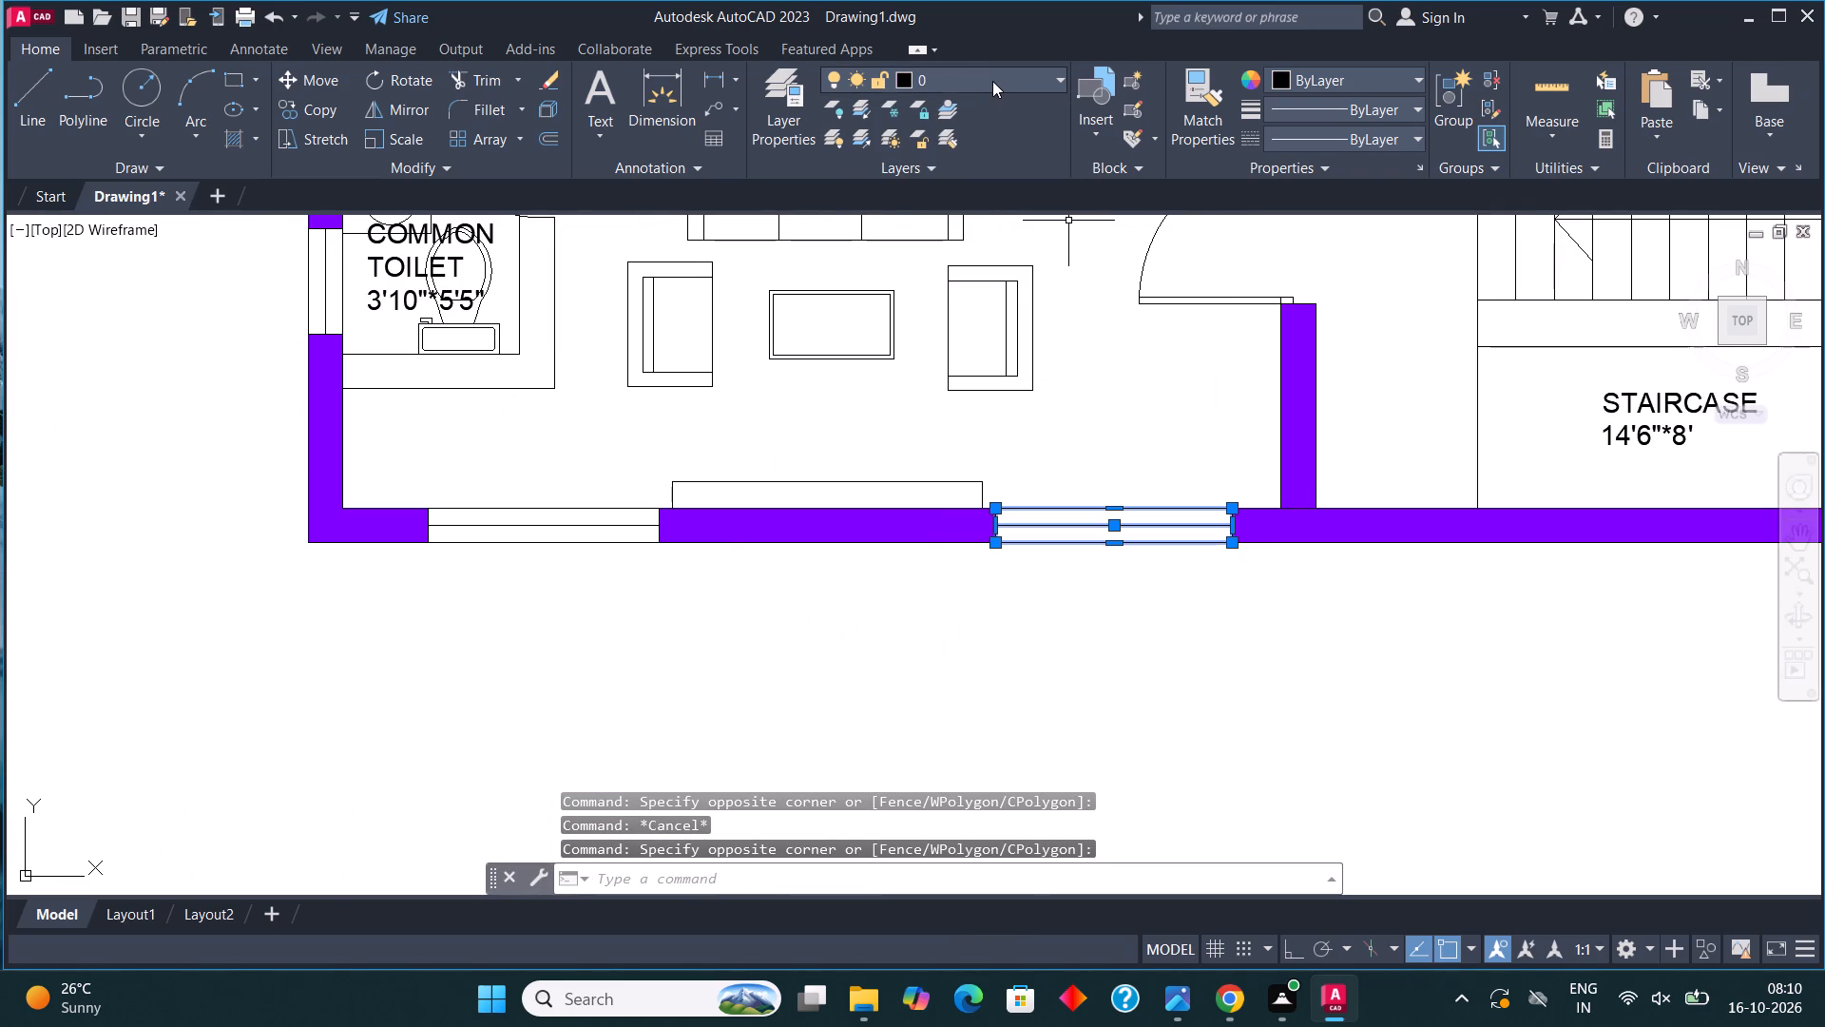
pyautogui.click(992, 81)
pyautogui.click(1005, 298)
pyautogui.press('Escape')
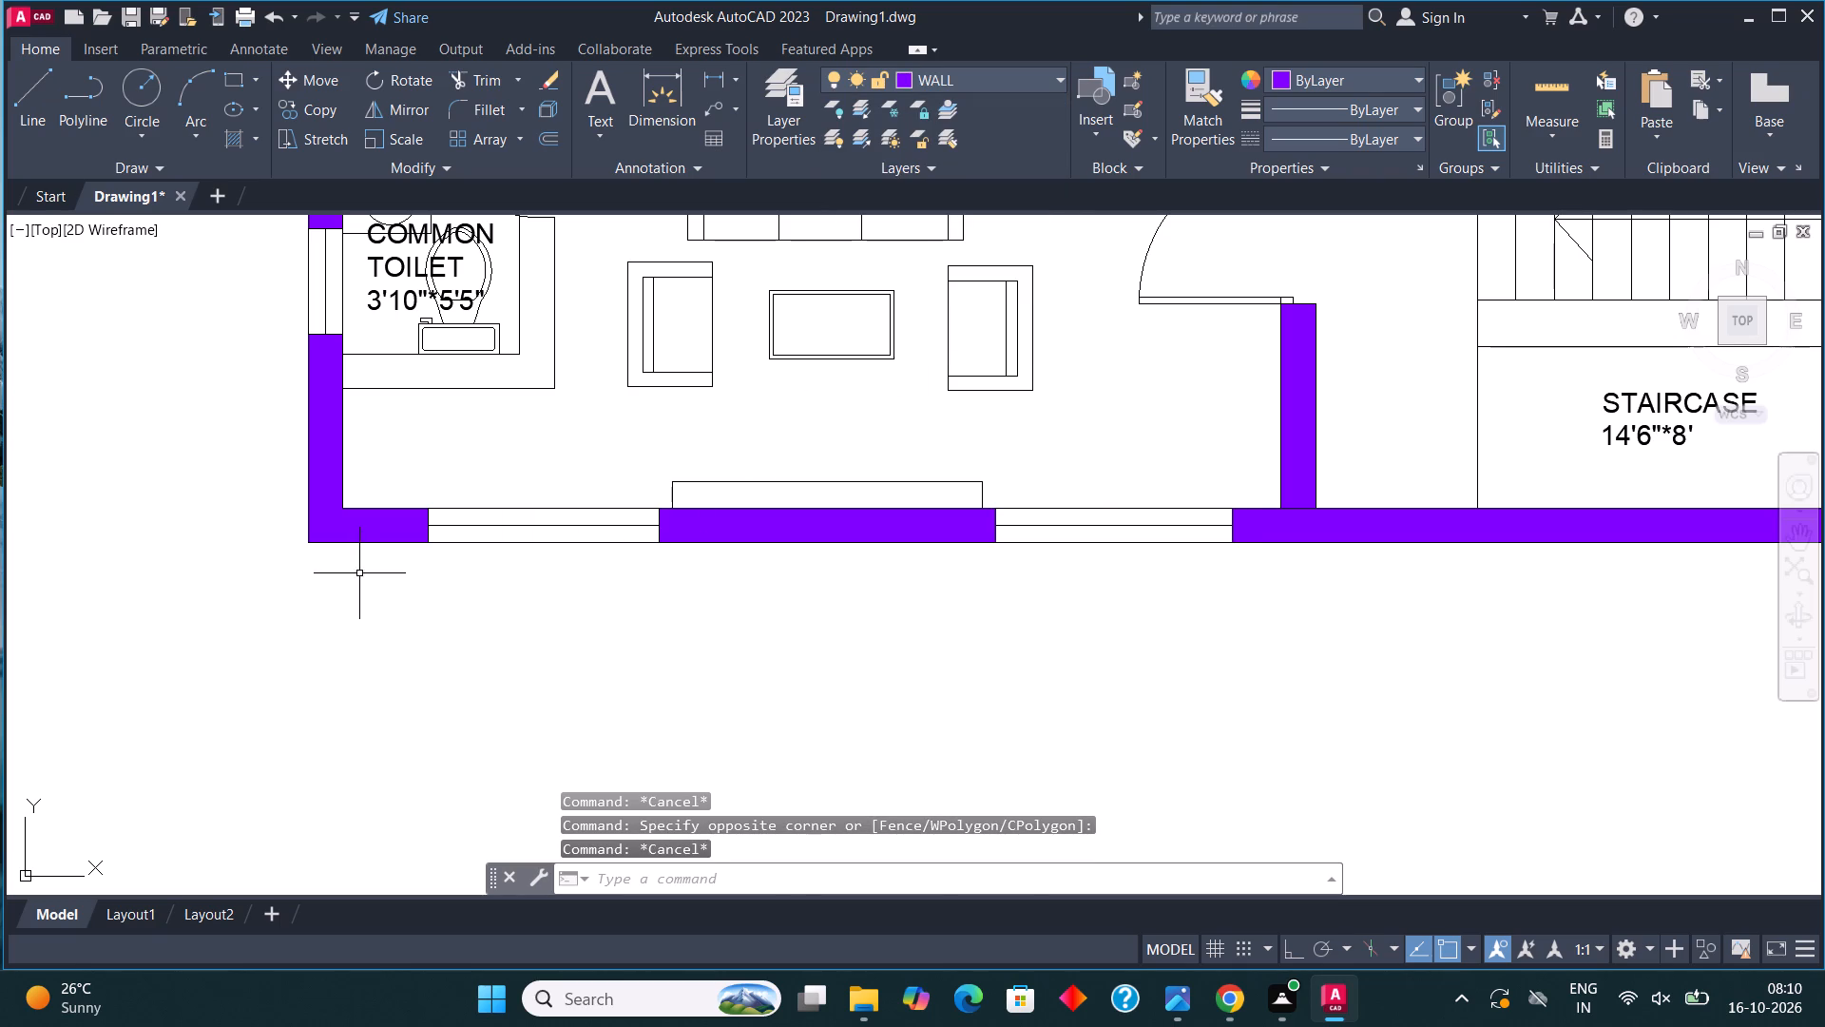
# Assign the LIVING & DINING window nearest COMMON TOILET, in the lower outer wall, to the WIND layer.
pyautogui.click(362, 572)
pyautogui.click(664, 488)
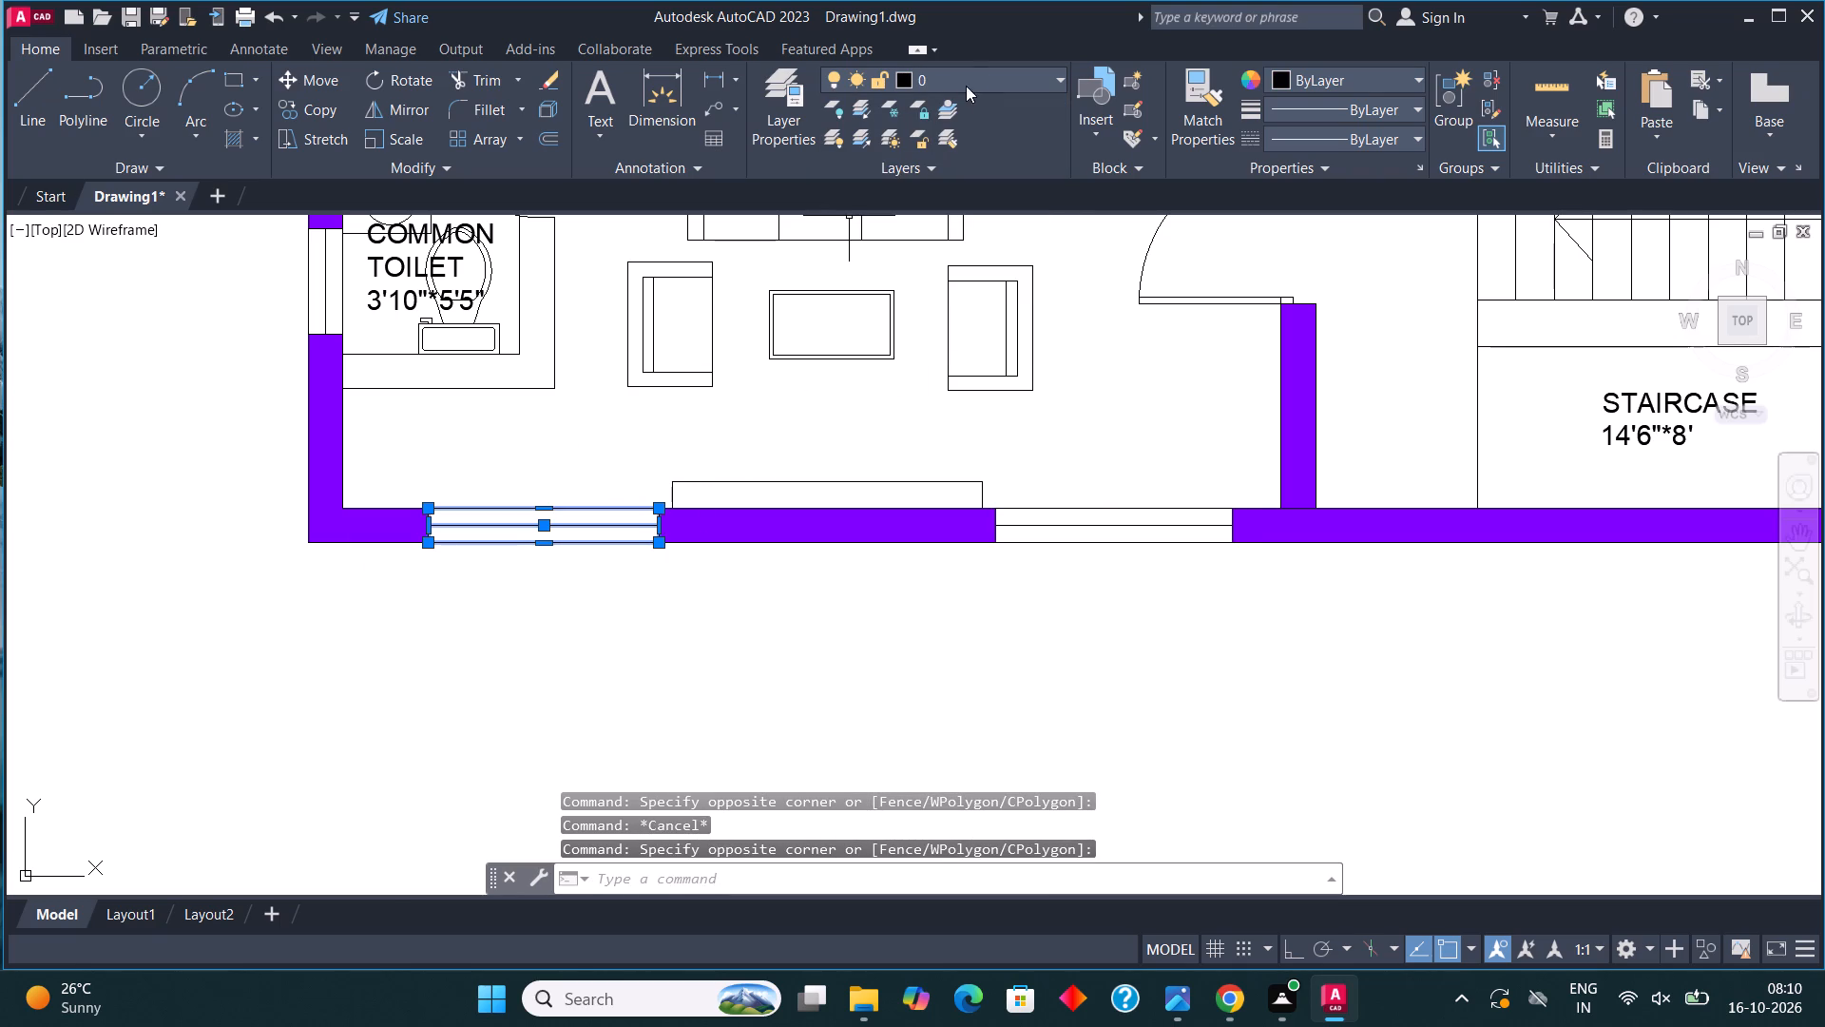
pyautogui.click(973, 69)
pyautogui.click(958, 276)
pyautogui.press('Escape')
# Assign the COMMON TOILET window in the outer wall to the WIND layer.
pyautogui.scroll(-2, 844, 698)
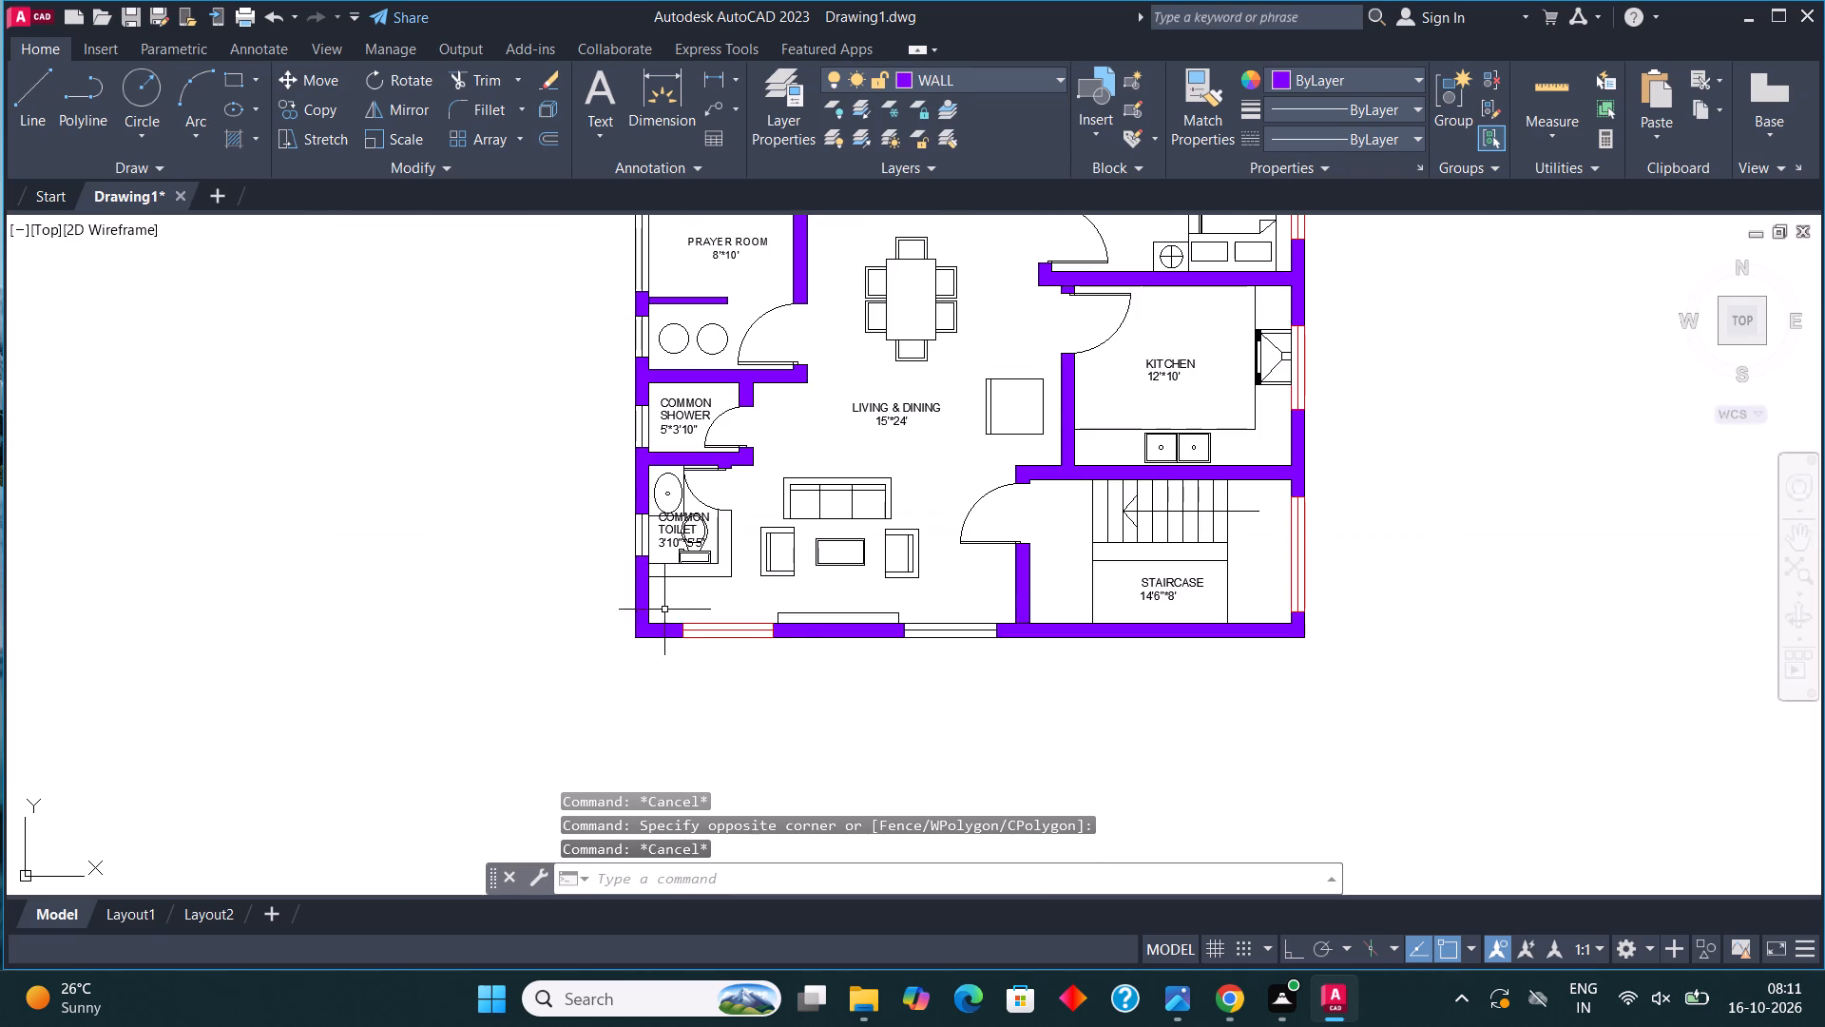
pyautogui.scroll(4, 630, 551)
pyautogui.click(604, 598)
pyautogui.click(758, 294)
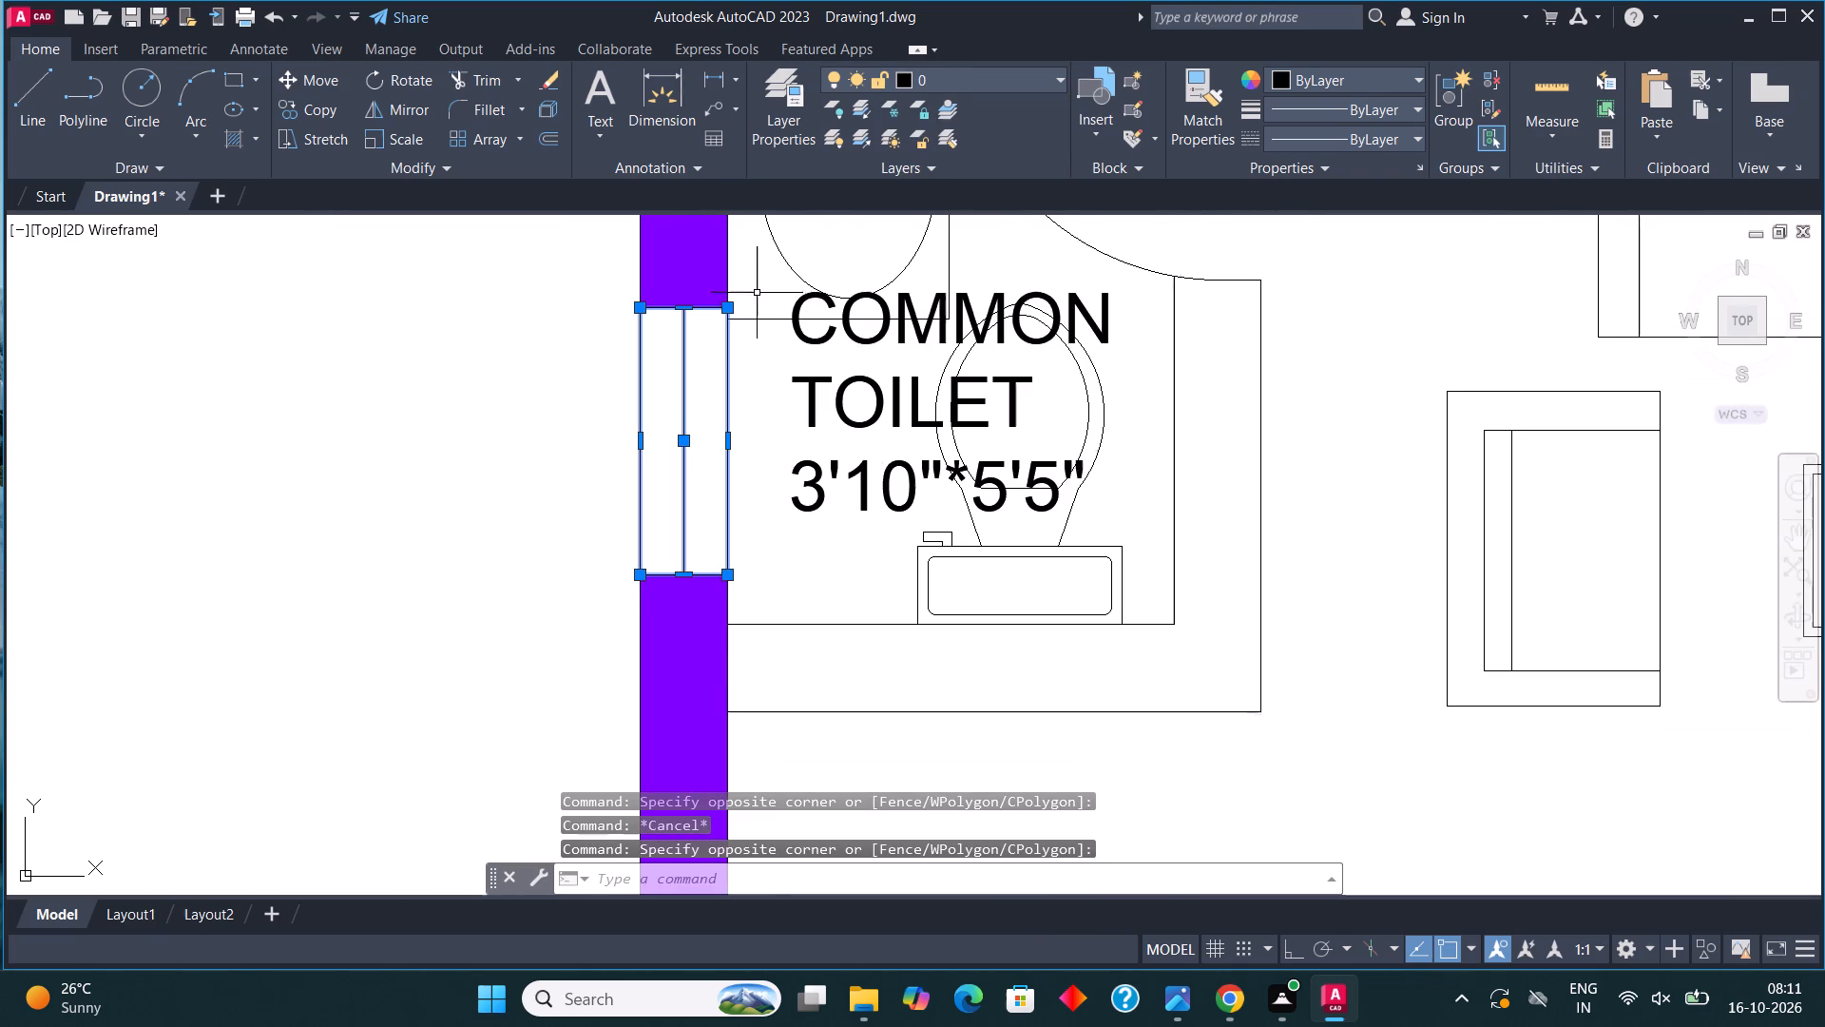
pyautogui.click(961, 81)
pyautogui.click(954, 287)
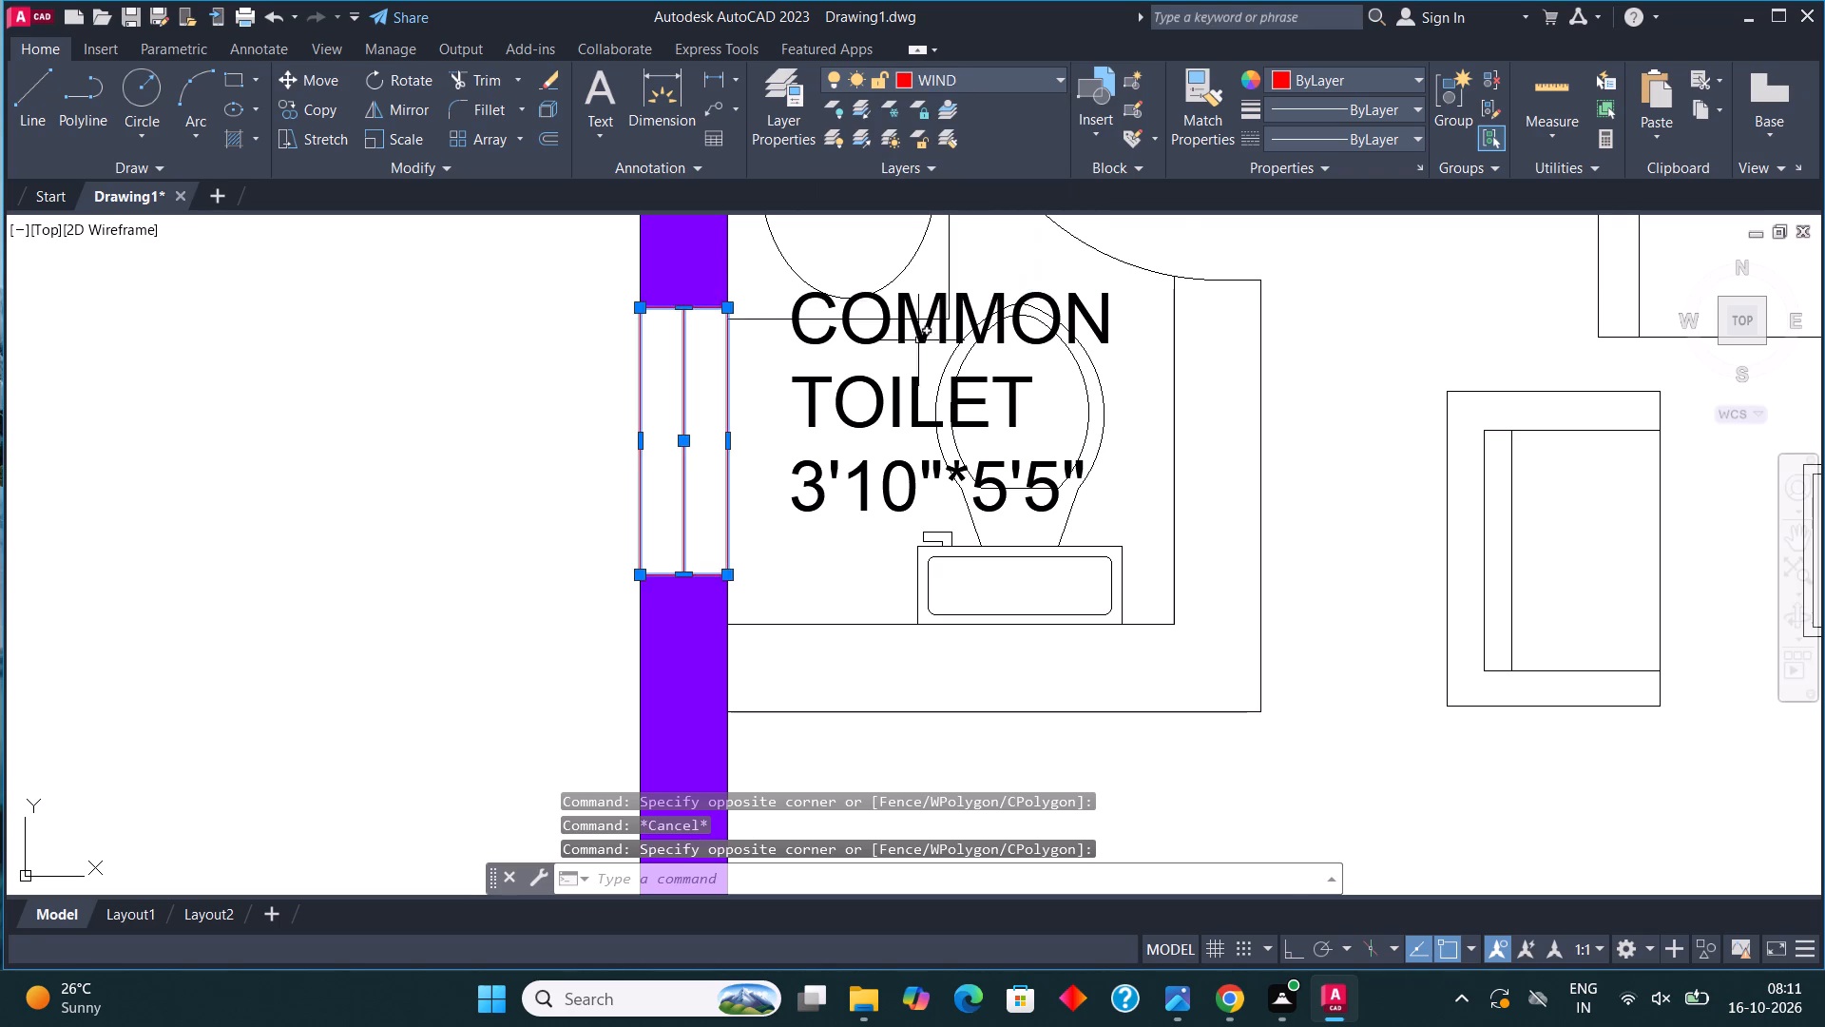
pyautogui.press('Escape')
# Assign the COMMON SHOWER window in the outer wall to the WIND layer.
pyautogui.scroll(-3, 844, 697)
pyautogui.scroll(3, 797, 486)
pyautogui.click(760, 536)
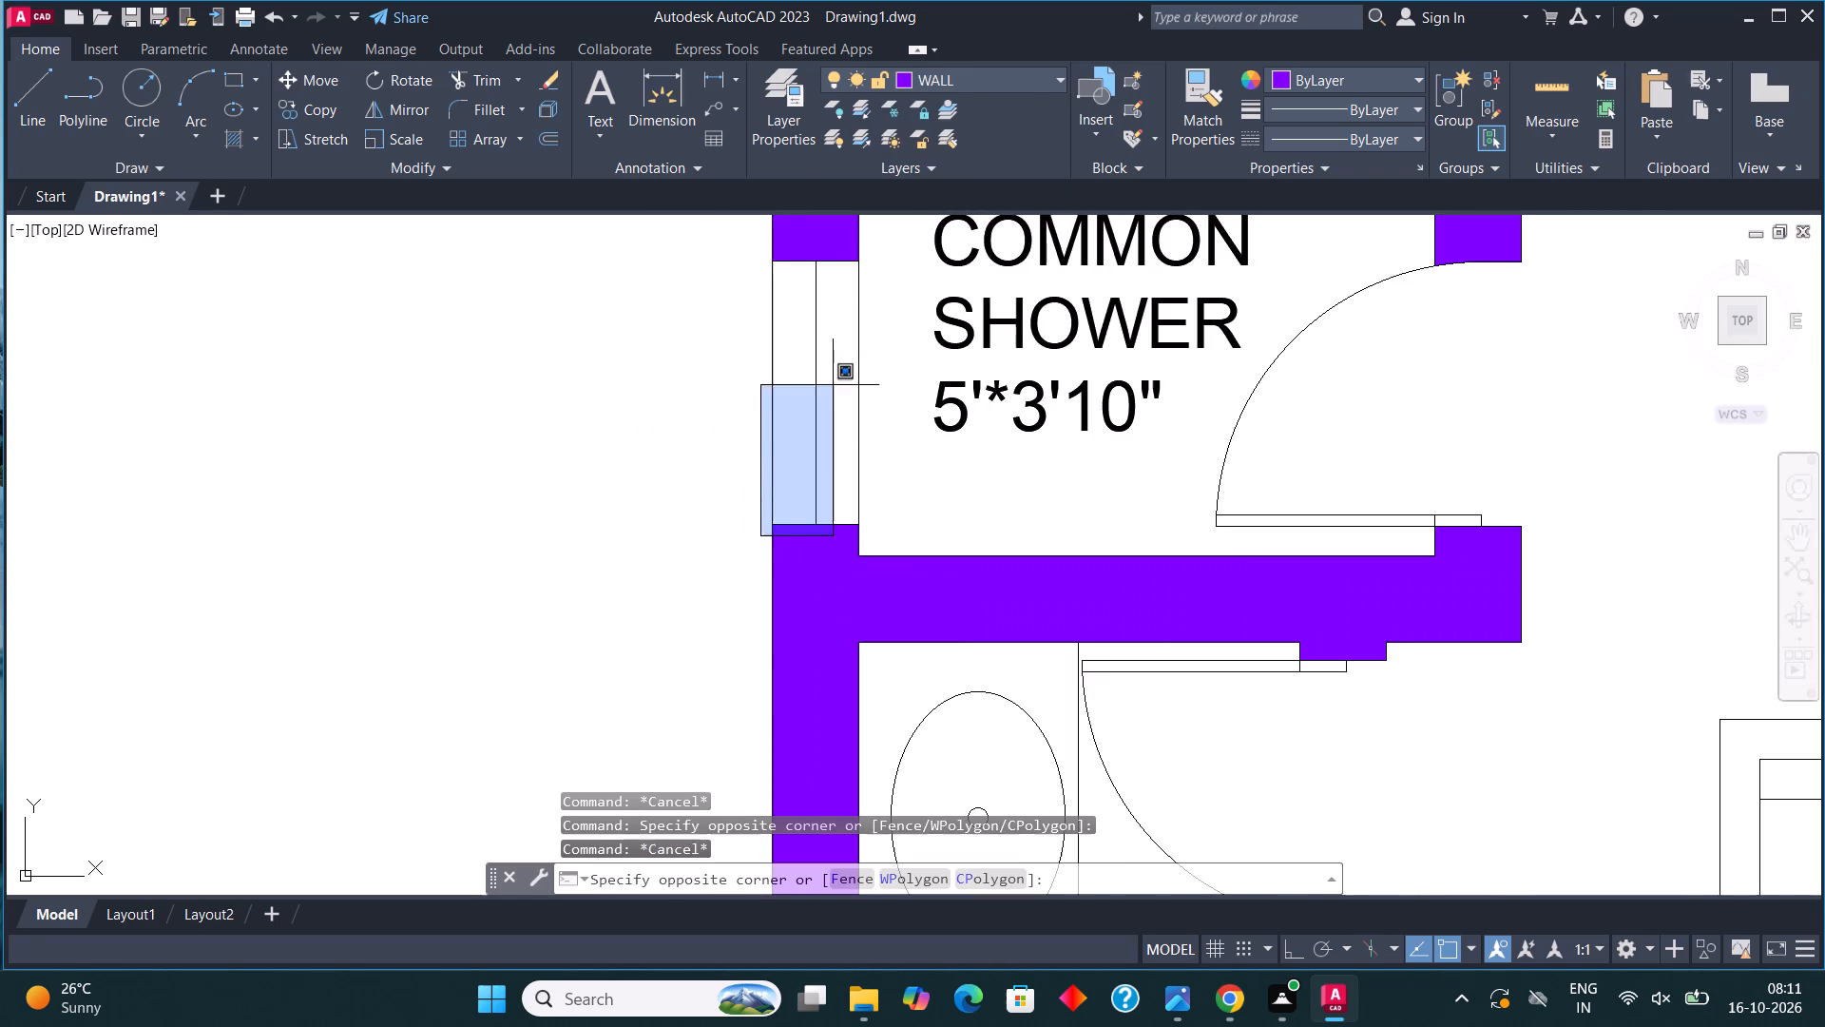
pyautogui.click(884, 252)
pyautogui.click(1013, 75)
pyautogui.click(973, 271)
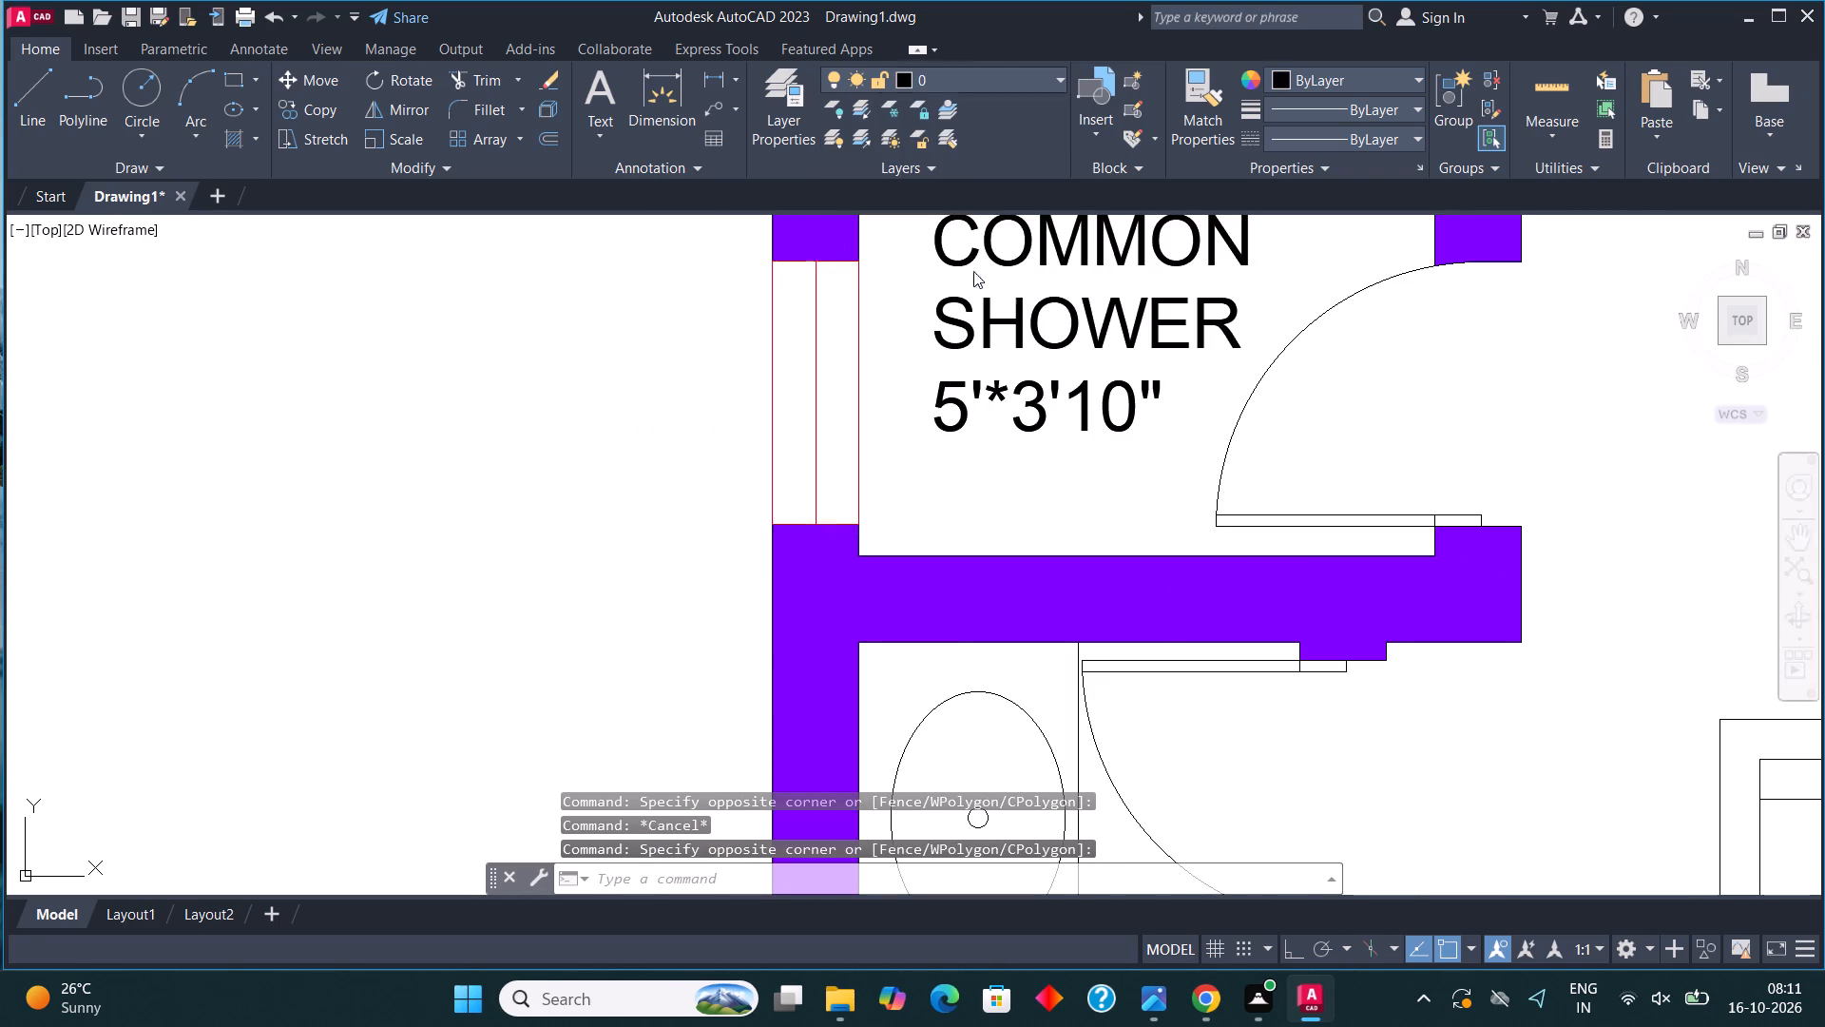
pyautogui.press('Escape')
# Assign the window beside the two circles, between PRAYER ROOM and COMMON SHOWER, to the WIND layer.
pyautogui.scroll(-2, 811, 649)
pyautogui.moveTo(816, 306); pyautogui.dragTo(821, 462, button='middle')
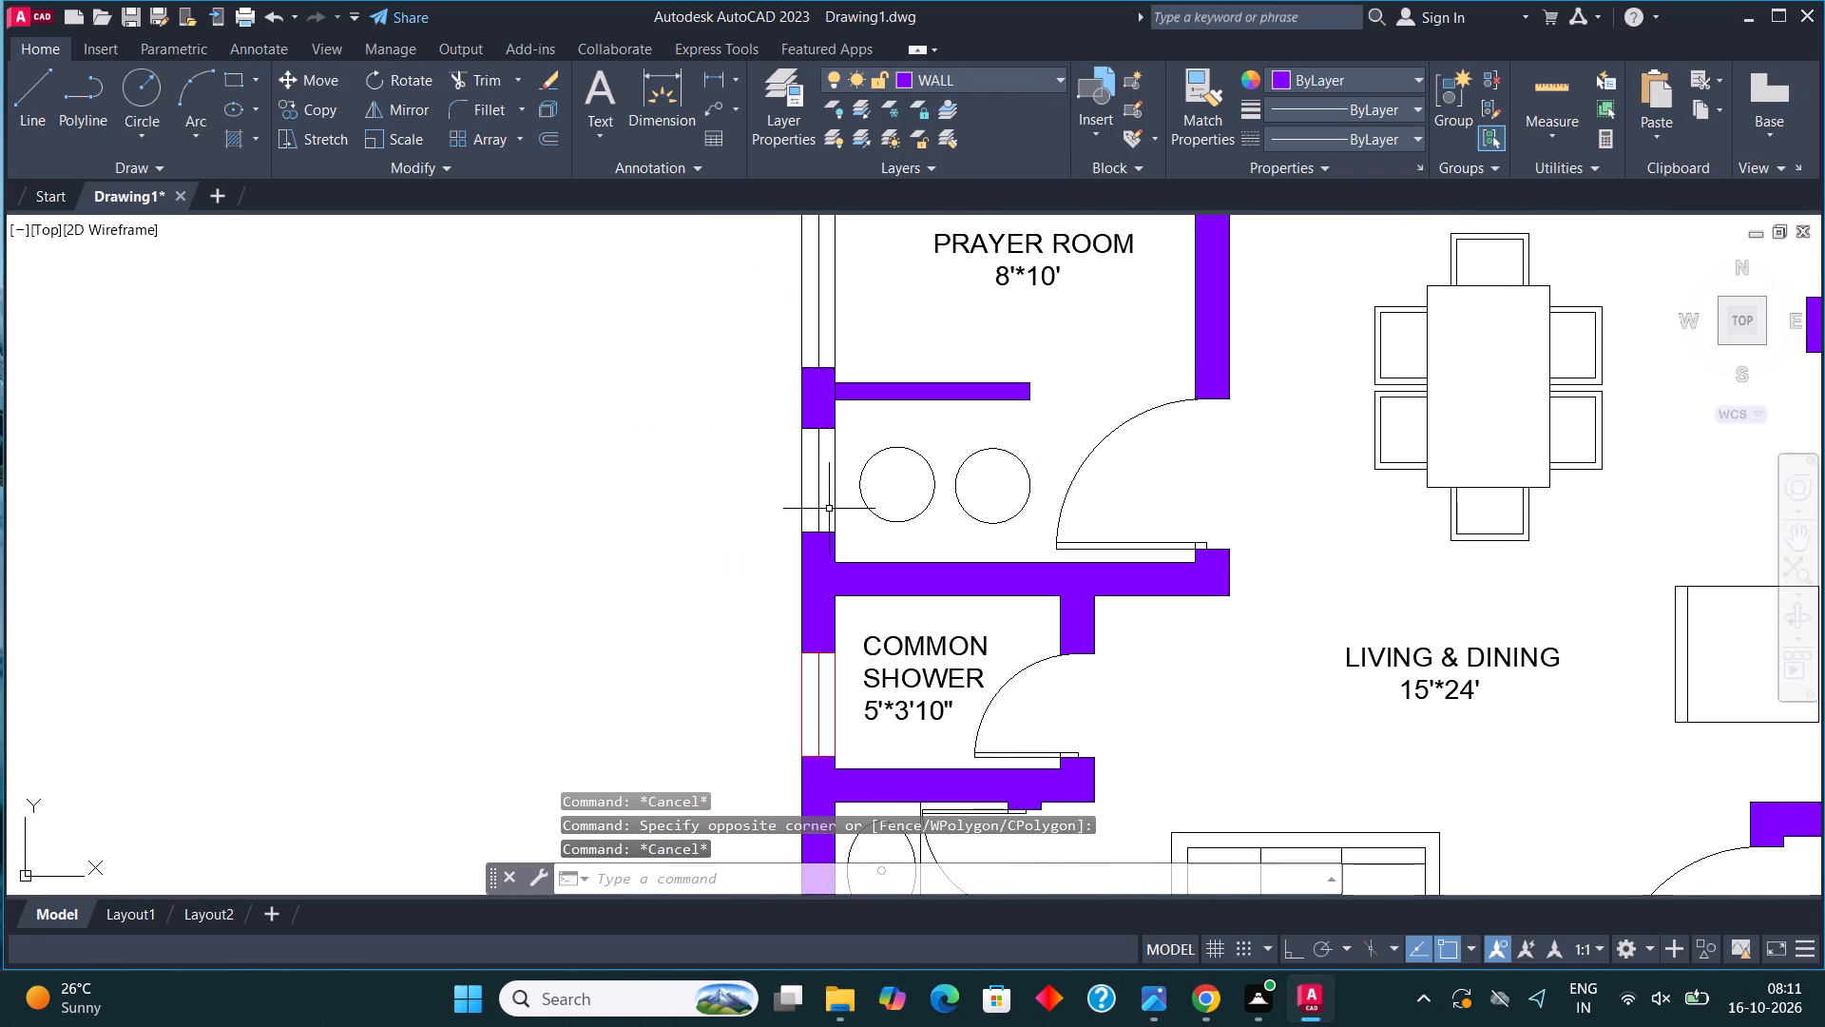
pyautogui.scroll(1, 829, 511)
pyautogui.click(763, 575)
pyautogui.click(852, 359)
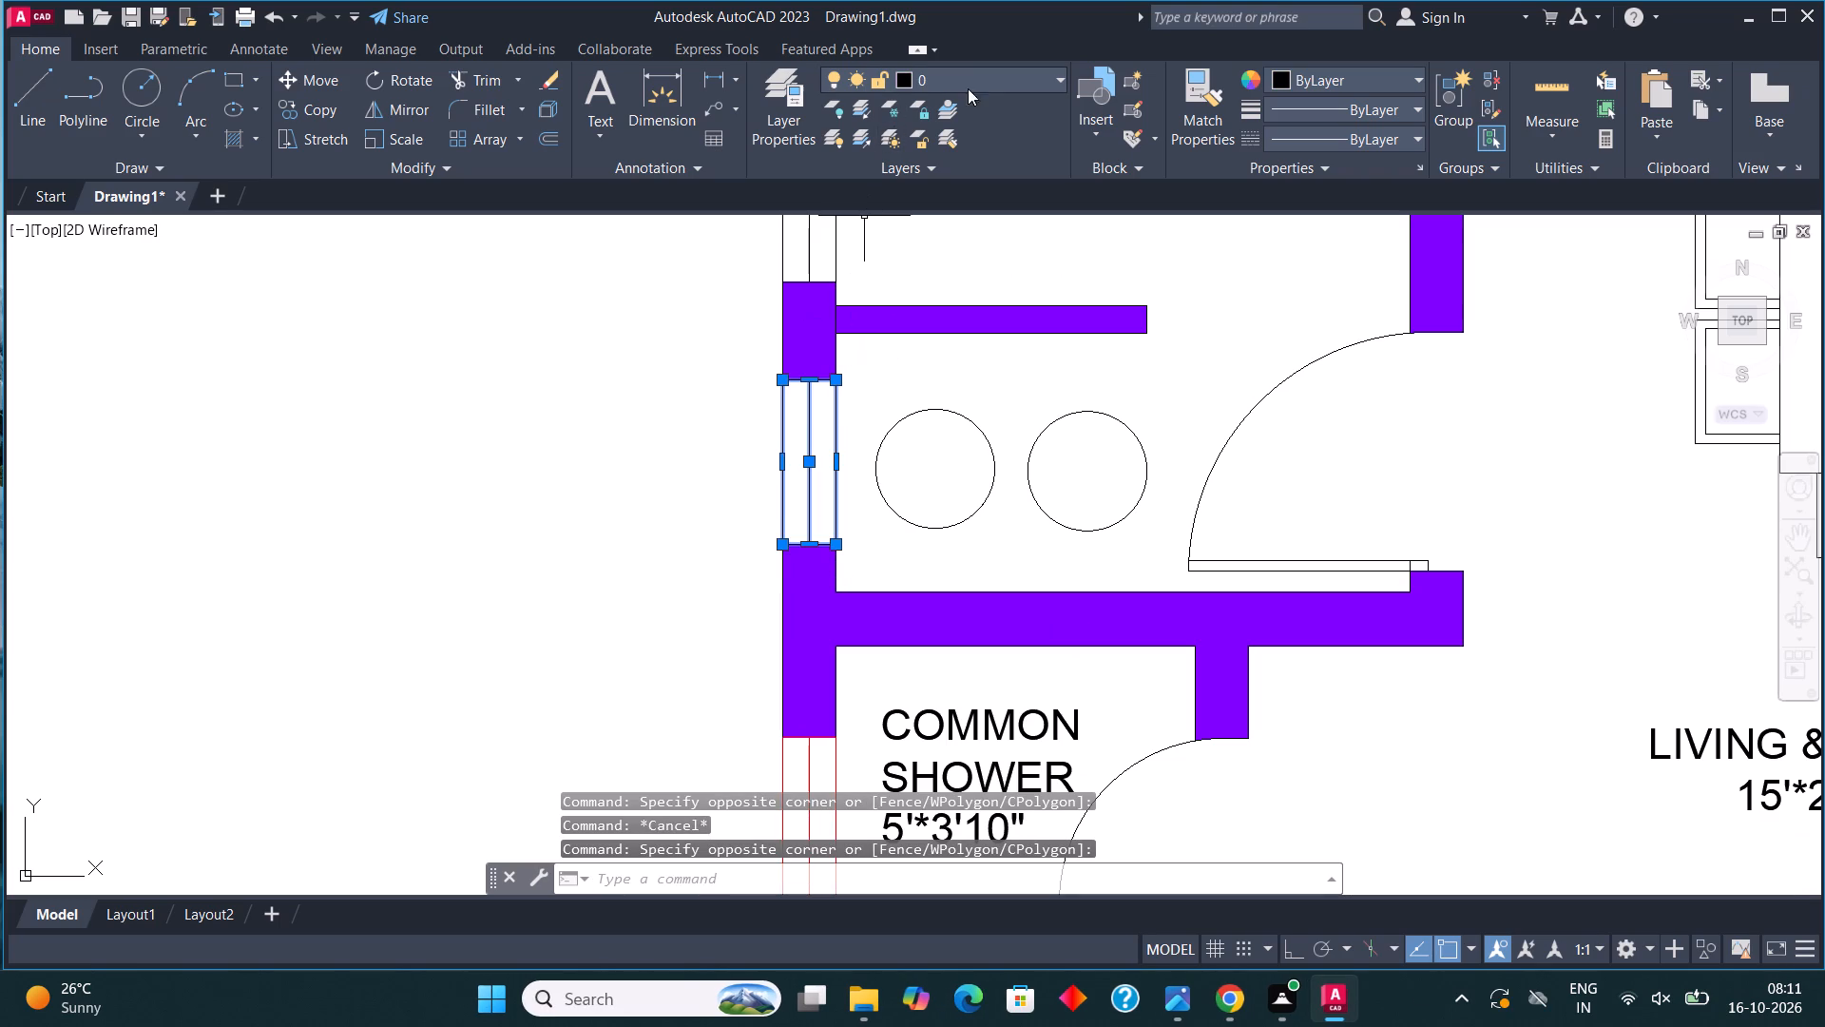
pyautogui.click(985, 76)
pyautogui.click(978, 281)
pyautogui.press('Escape')
# Assign the long PRAYER ROOM window in the outer wall to the WIND layer.
pyautogui.scroll(-1, 820, 793)
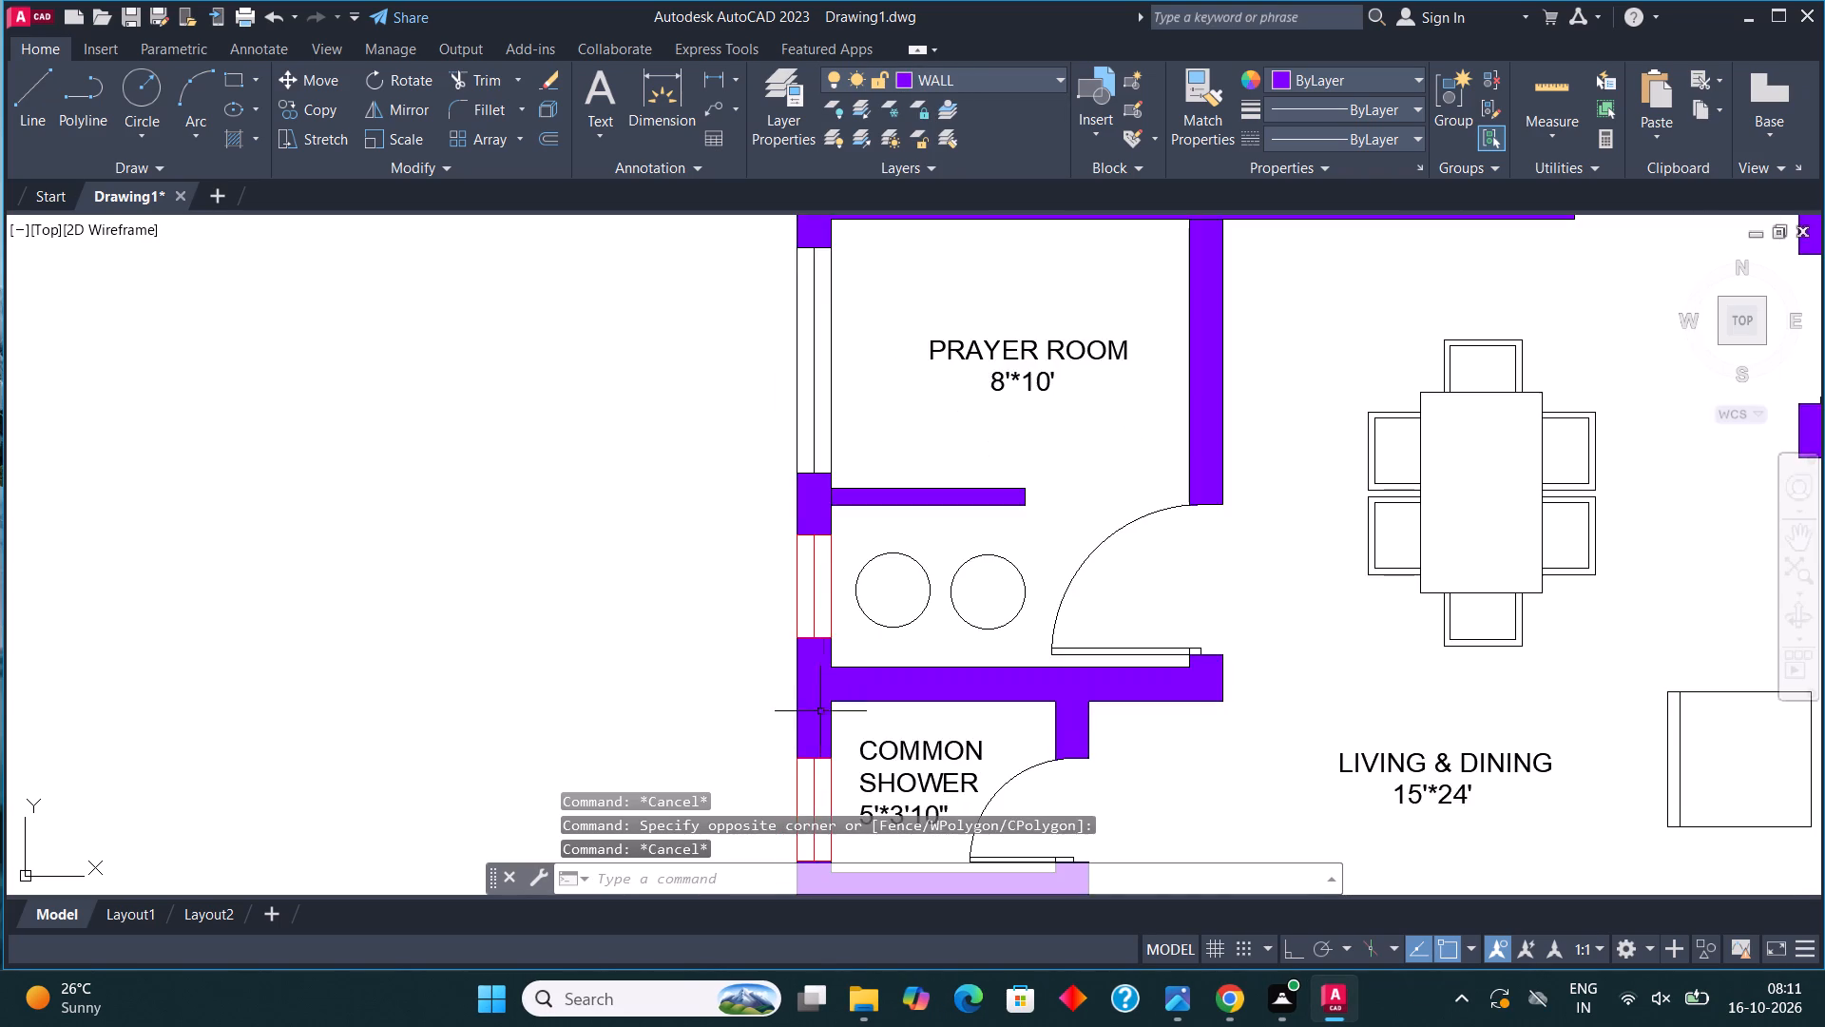
pyautogui.scroll(3, 824, 651)
pyautogui.scroll(-4, 824, 651)
pyautogui.scroll(2, 824, 491)
pyautogui.click(752, 643)
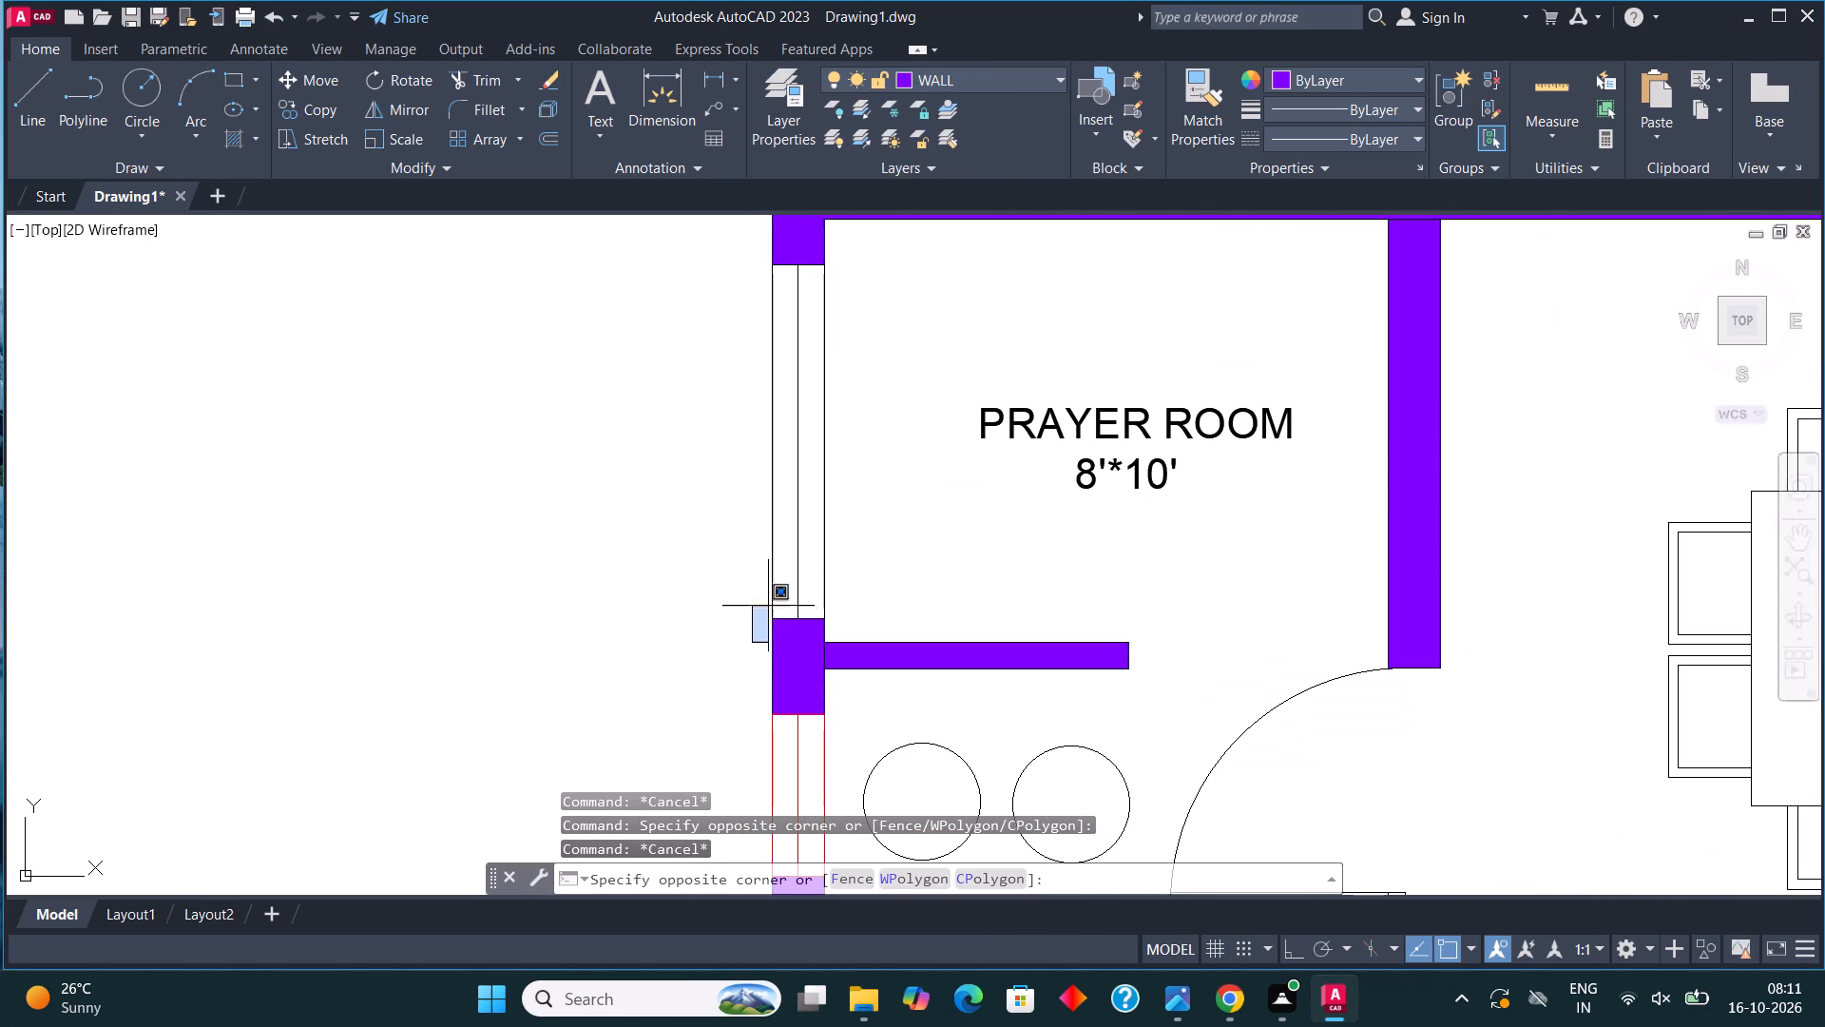
pyautogui.click(860, 252)
pyautogui.click(996, 71)
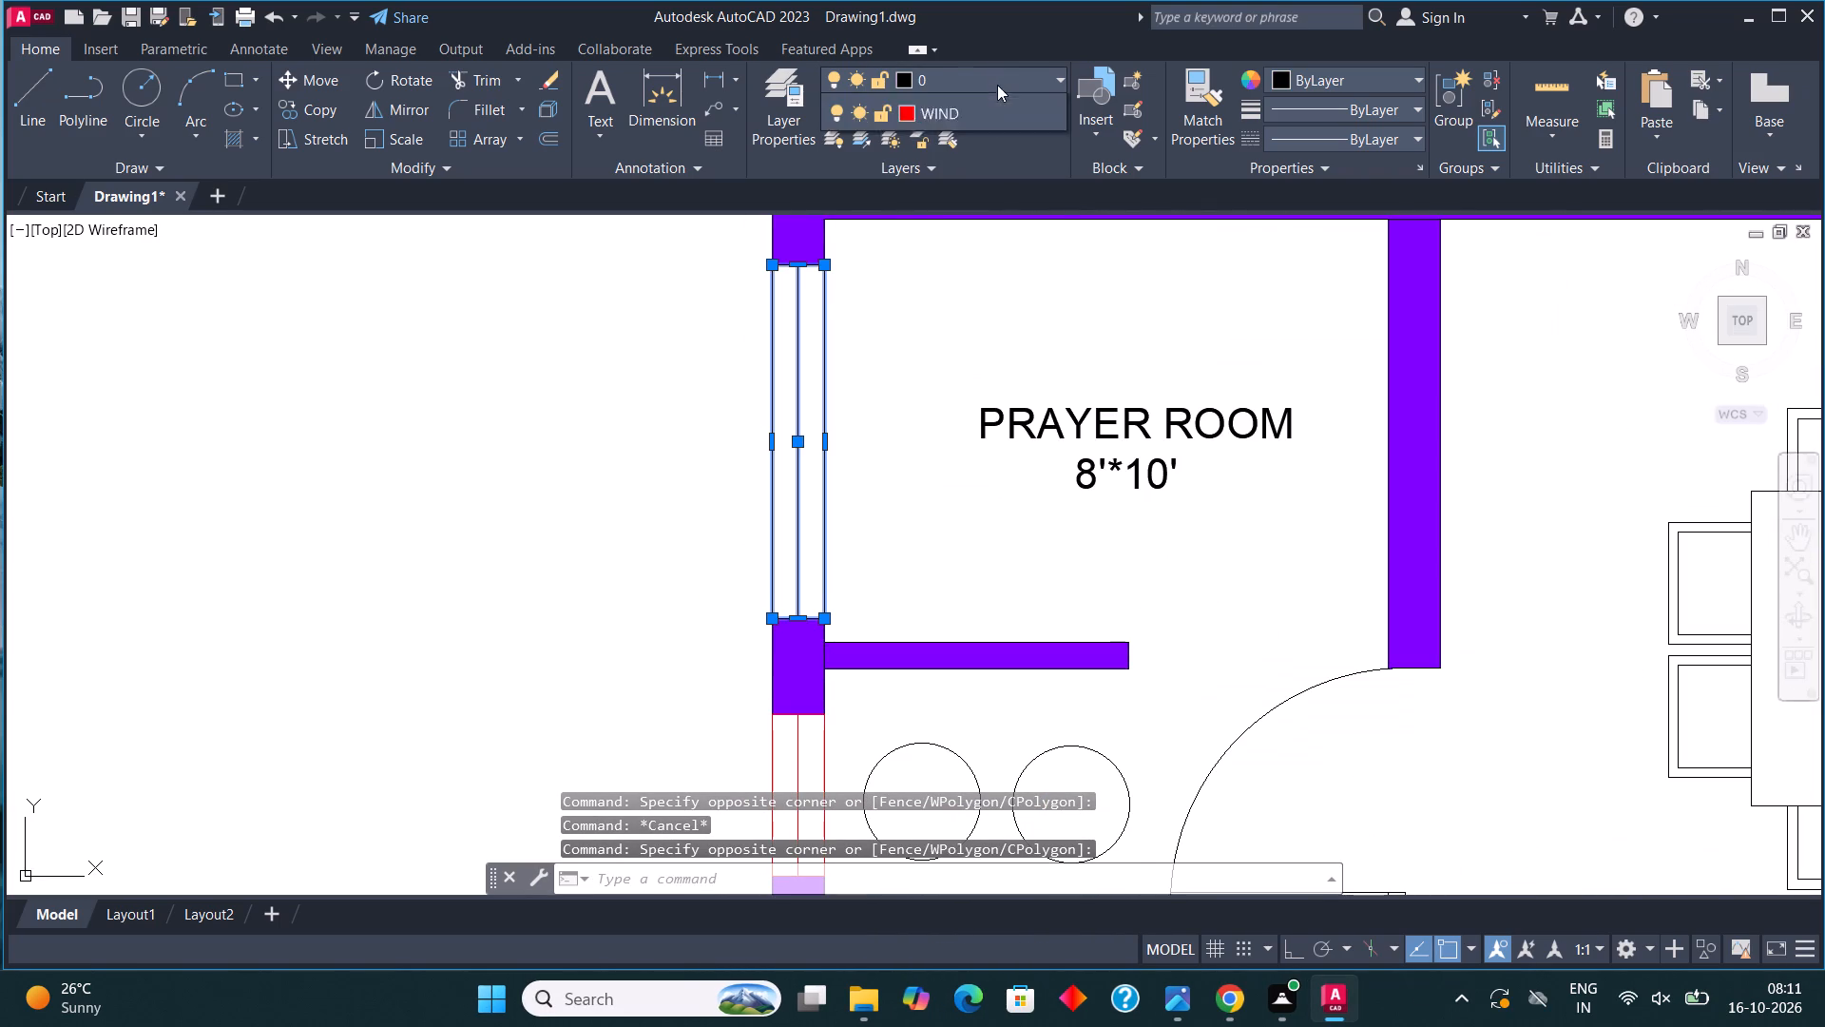
pyautogui.click(963, 283)
pyautogui.press('Escape')
# Assign the BATH 3 window in the outer wall to the WIND layer.
pyautogui.scroll(-2, 916, 618)
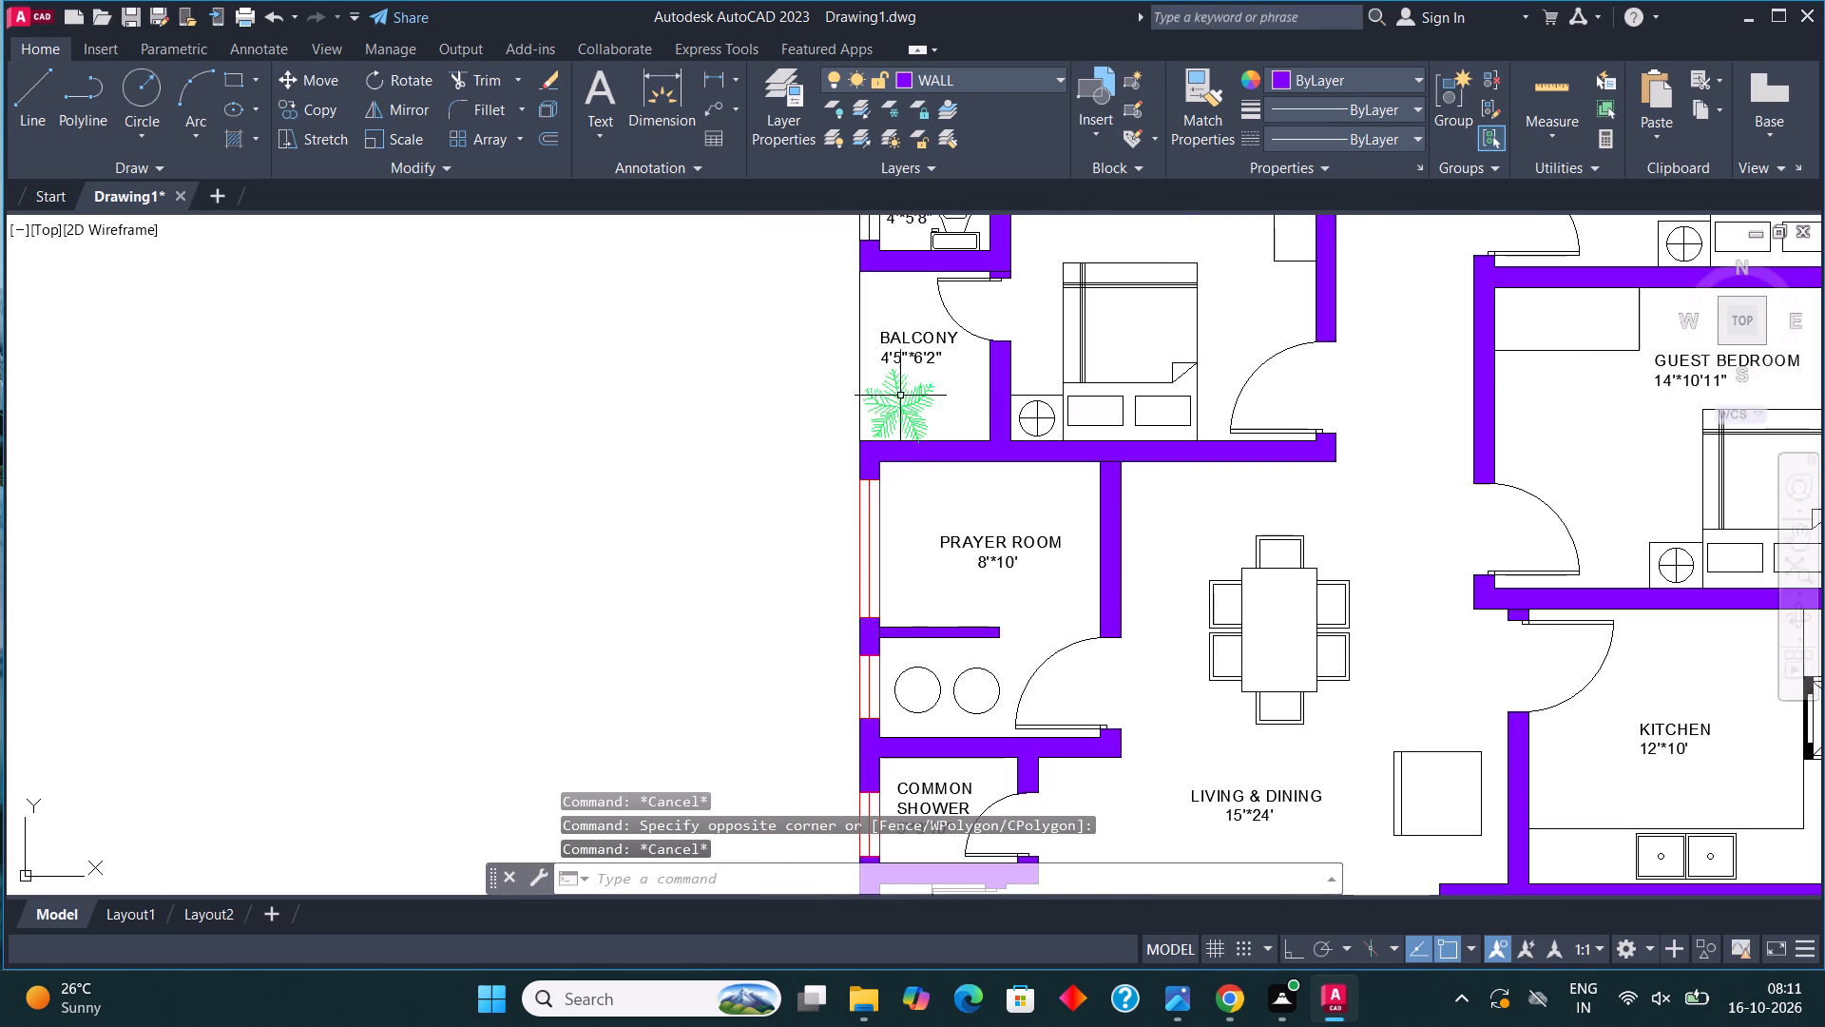
pyautogui.moveTo(912, 499); pyautogui.dragTo(926, 820, button='middle')
pyautogui.scroll(1, 916, 544)
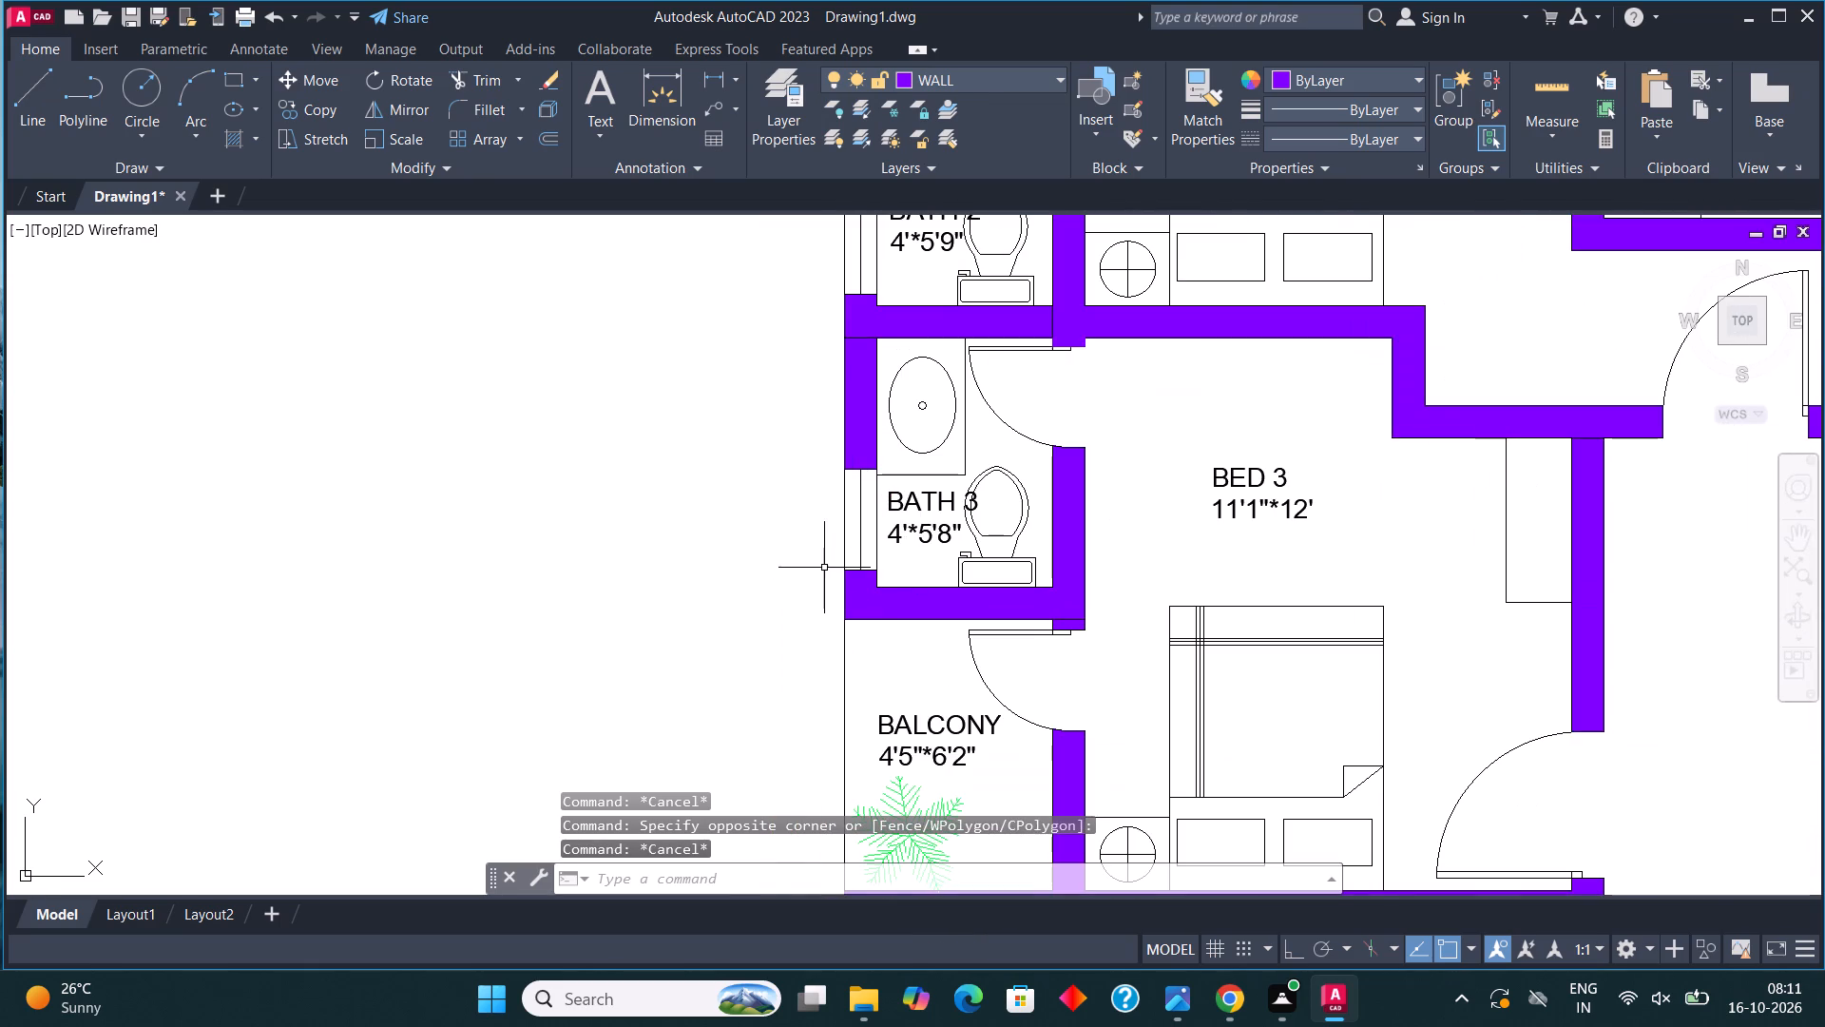
pyautogui.click(818, 587)
pyautogui.click(879, 443)
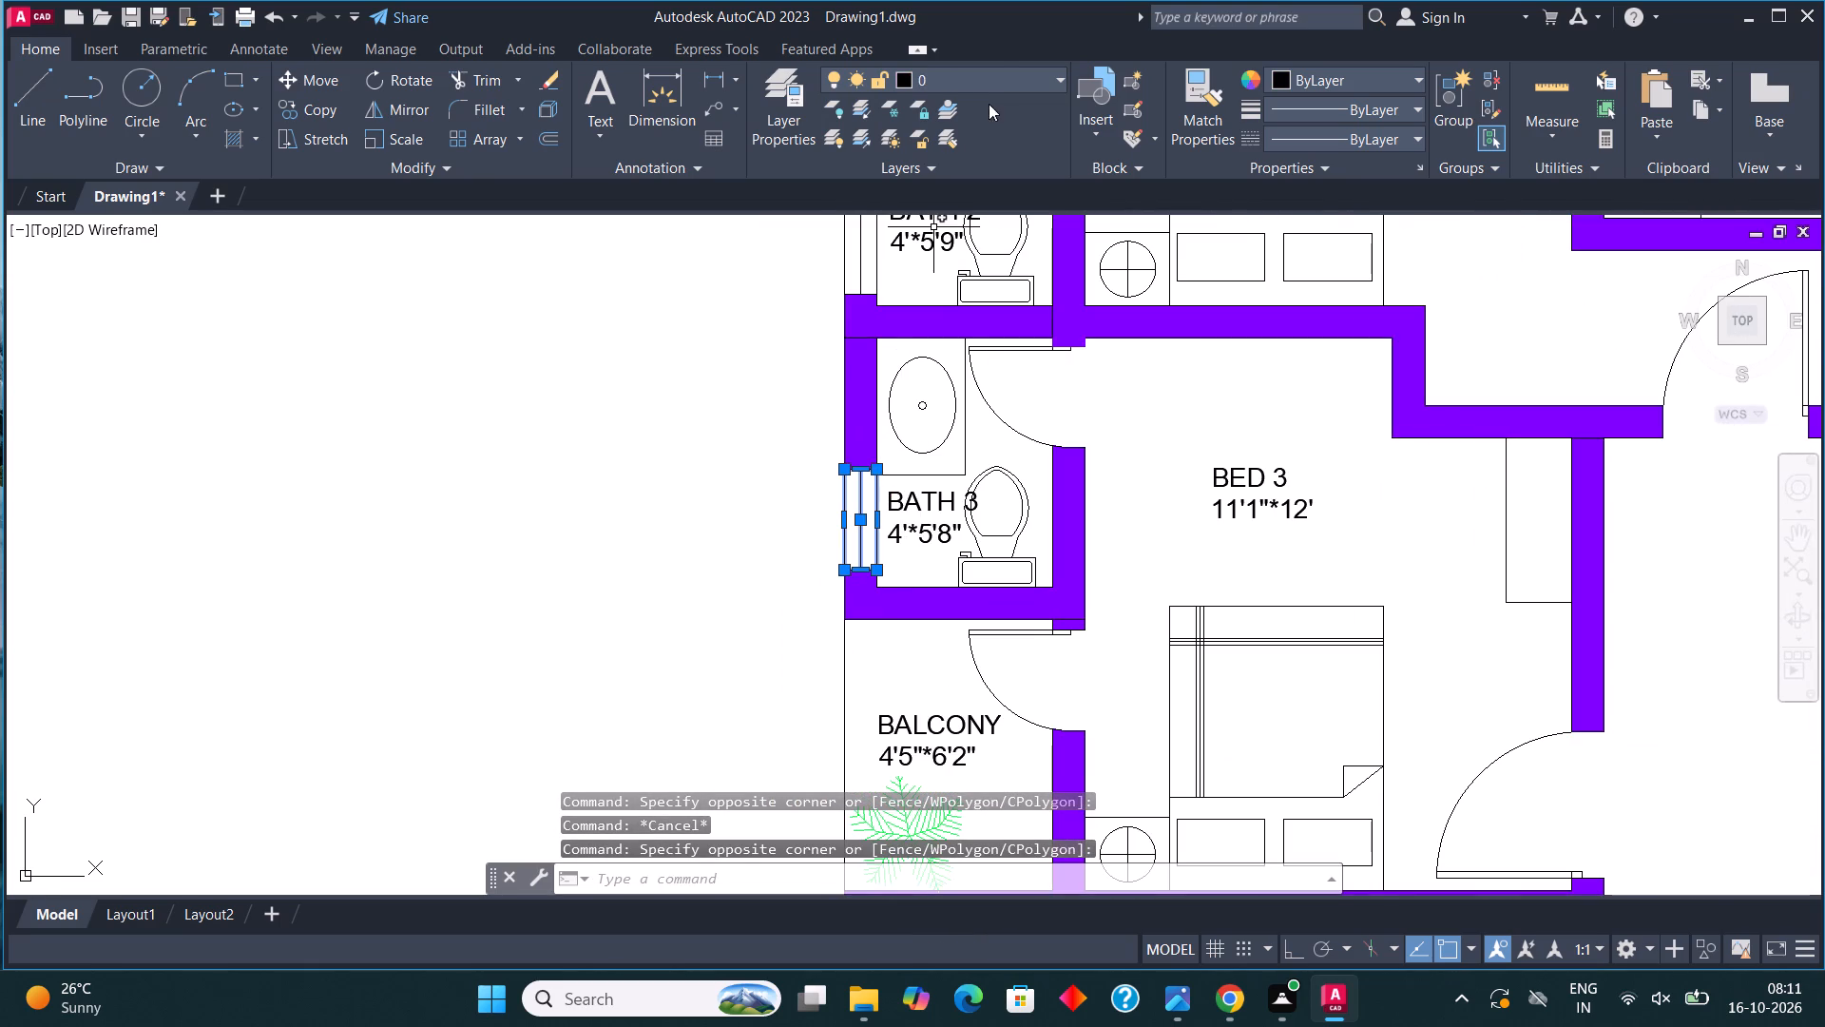
pyautogui.click(996, 53)
pyautogui.click(1004, 69)
pyautogui.click(1001, 290)
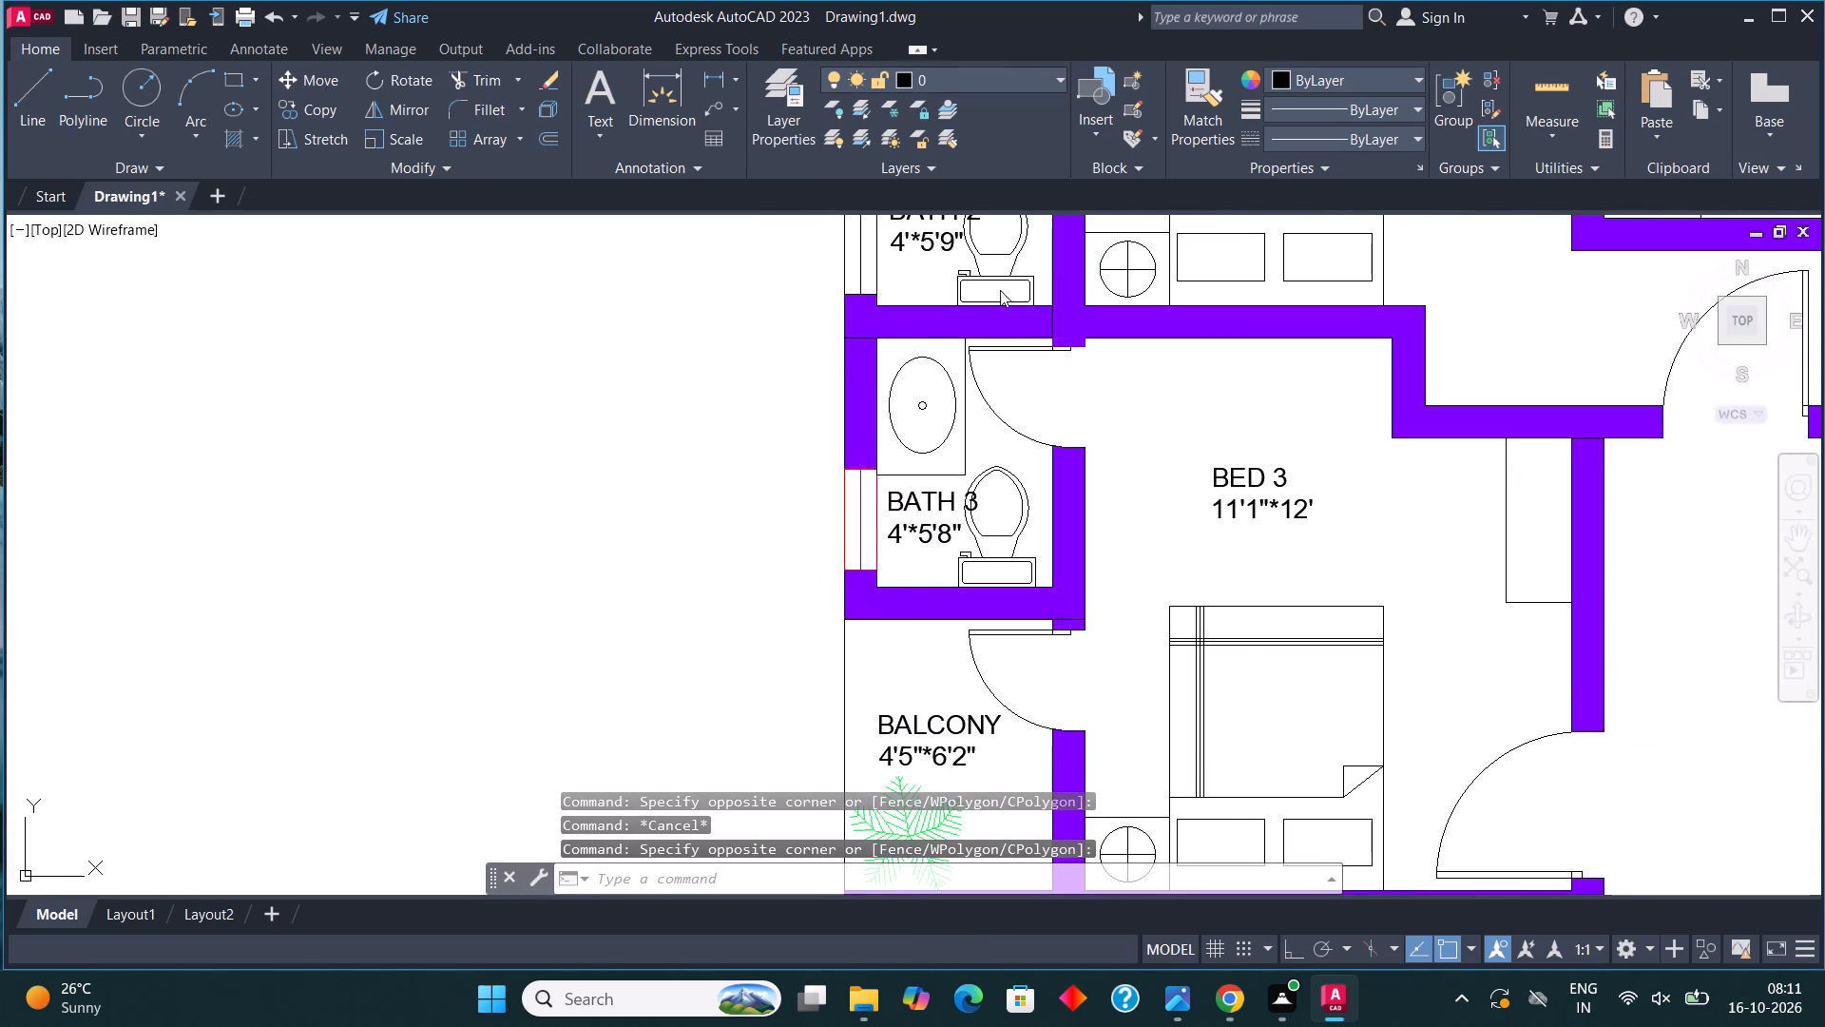
# Assign the BATH 2 window in the outer wall to the WIND layer.
pyautogui.scroll(-1, 903, 351)
pyautogui.moveTo(898, 347); pyautogui.dragTo(892, 594, button='middle')
pyautogui.scroll(2, 887, 557)
pyautogui.click(784, 588)
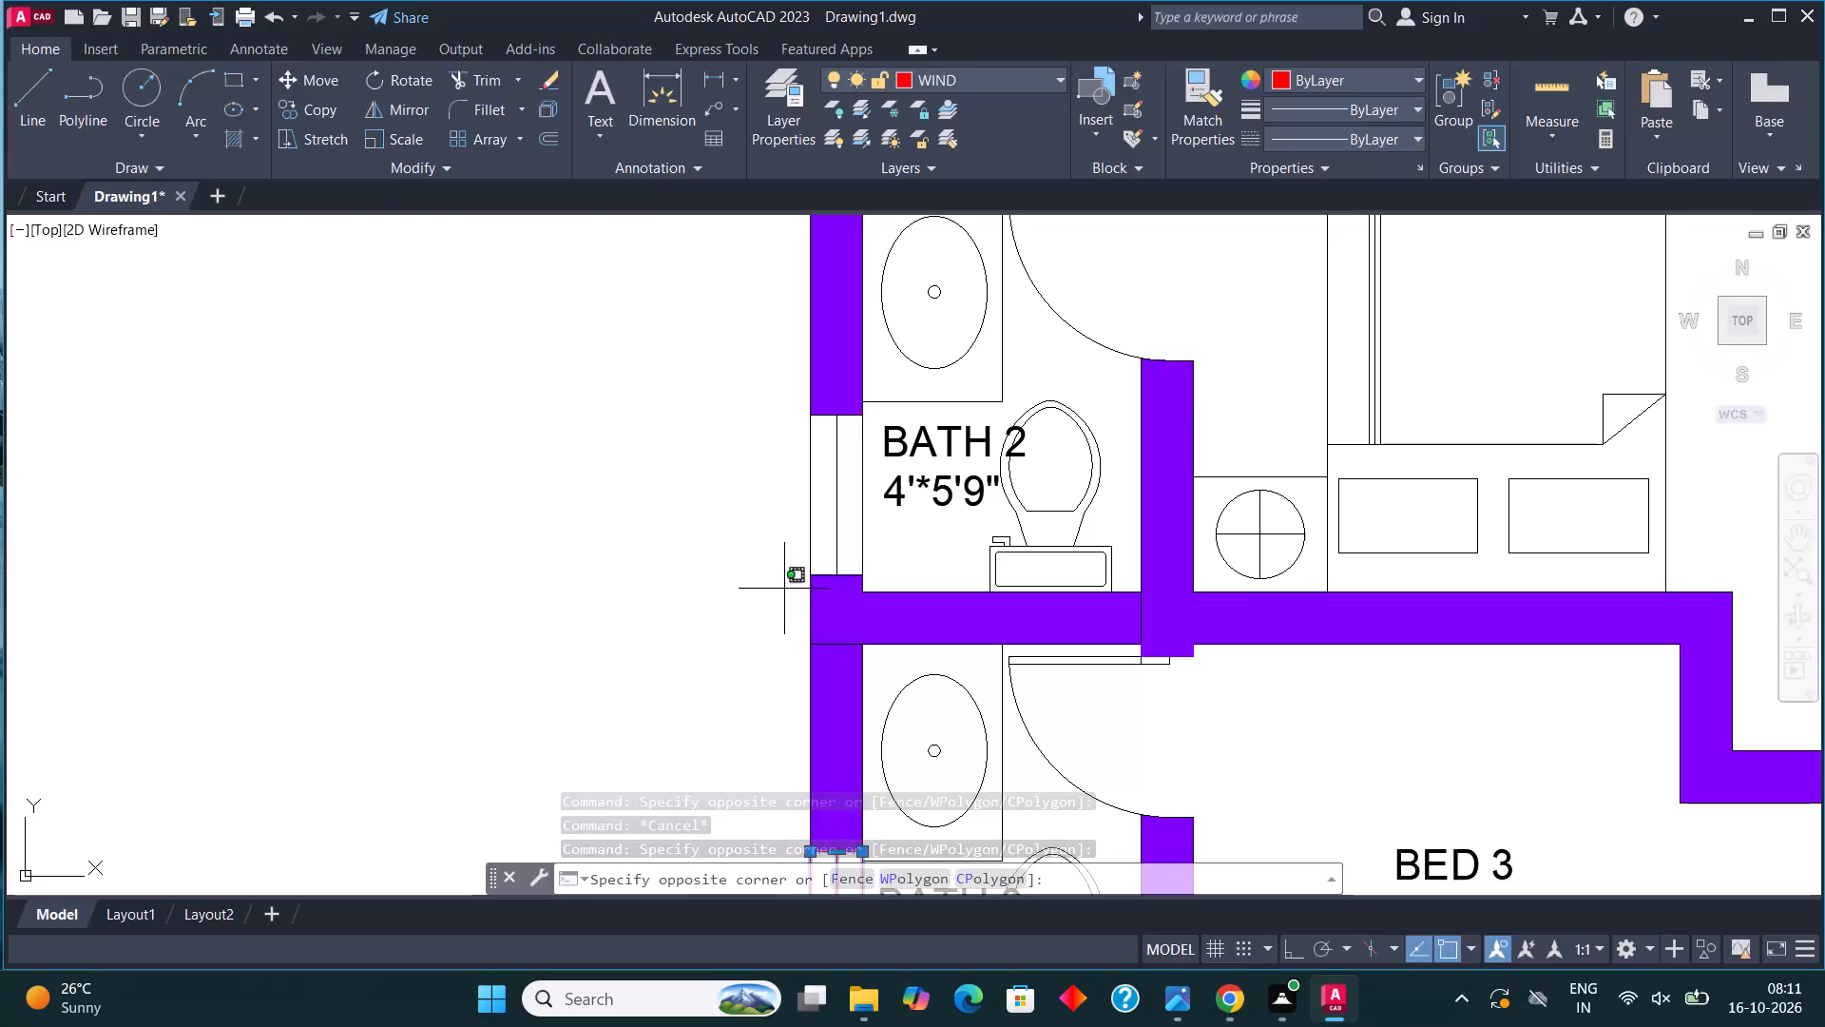
pyautogui.click(874, 396)
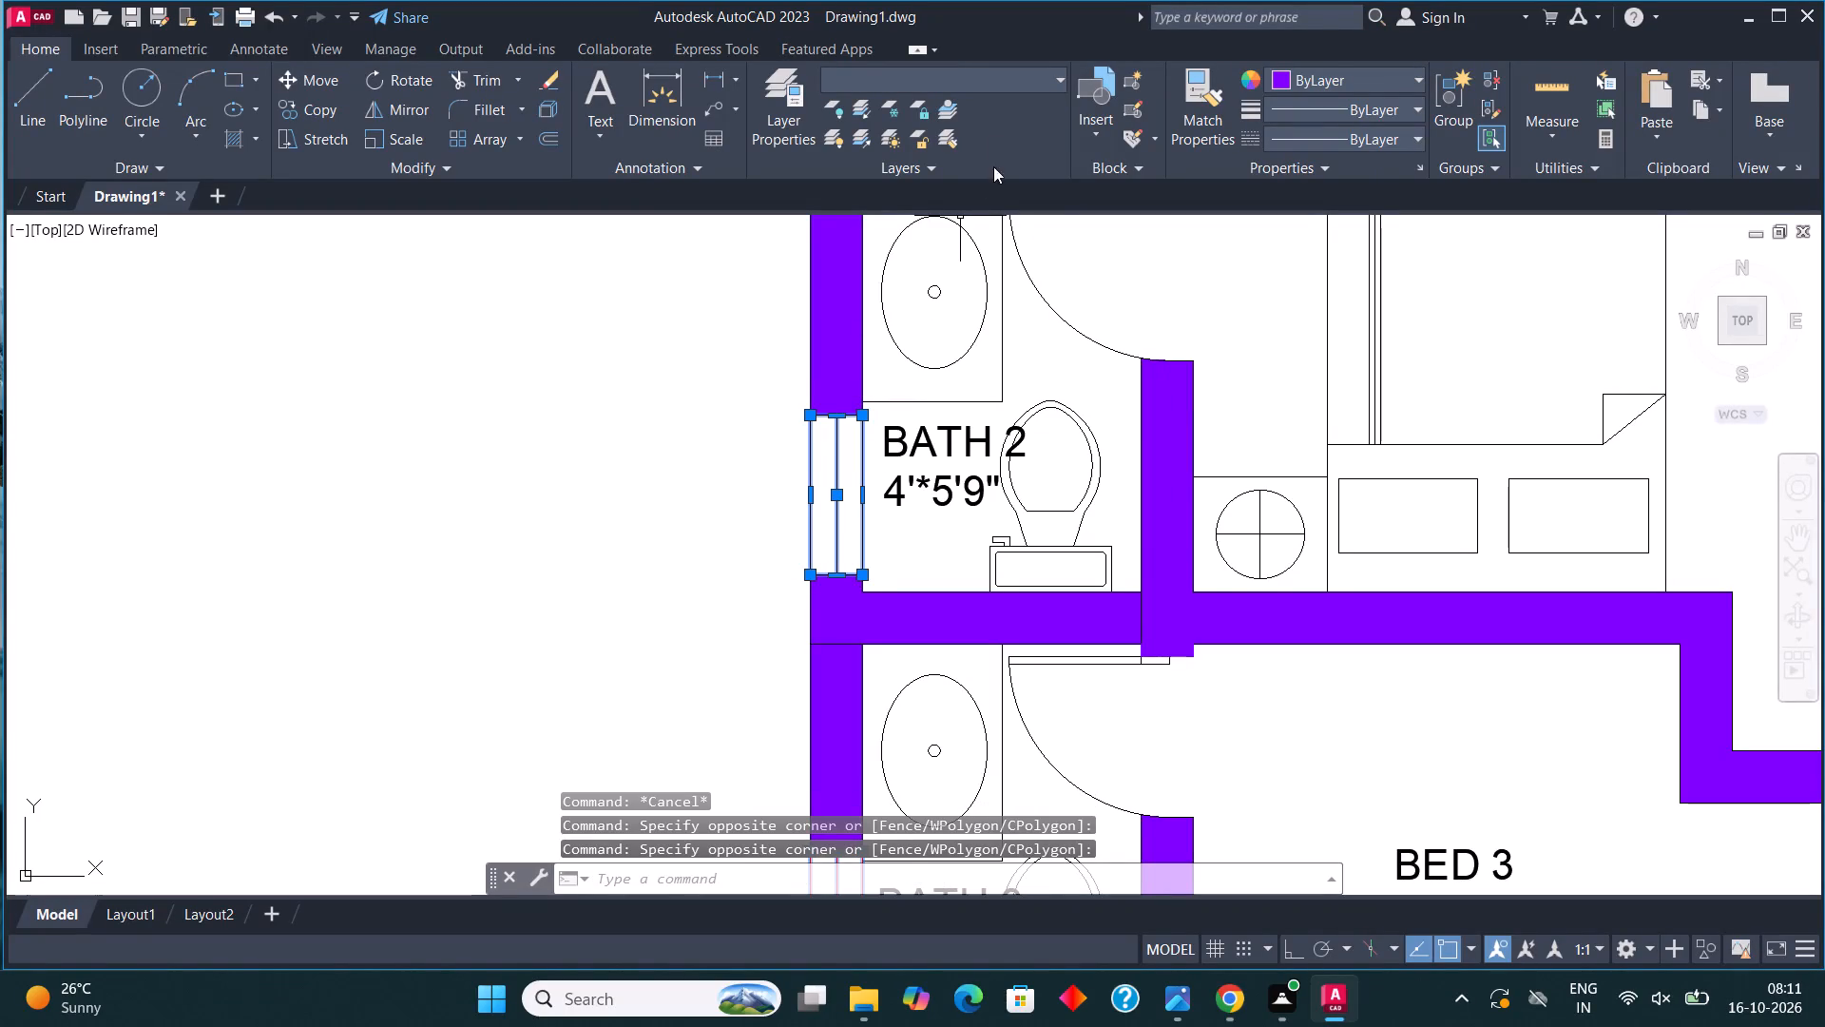
pyautogui.click(1002, 74)
pyautogui.click(983, 277)
# Assign the LIVING & DINING window between the TV unit and the staircase wall to the WIND layer.
pyautogui.scroll(-2, 757, 546)
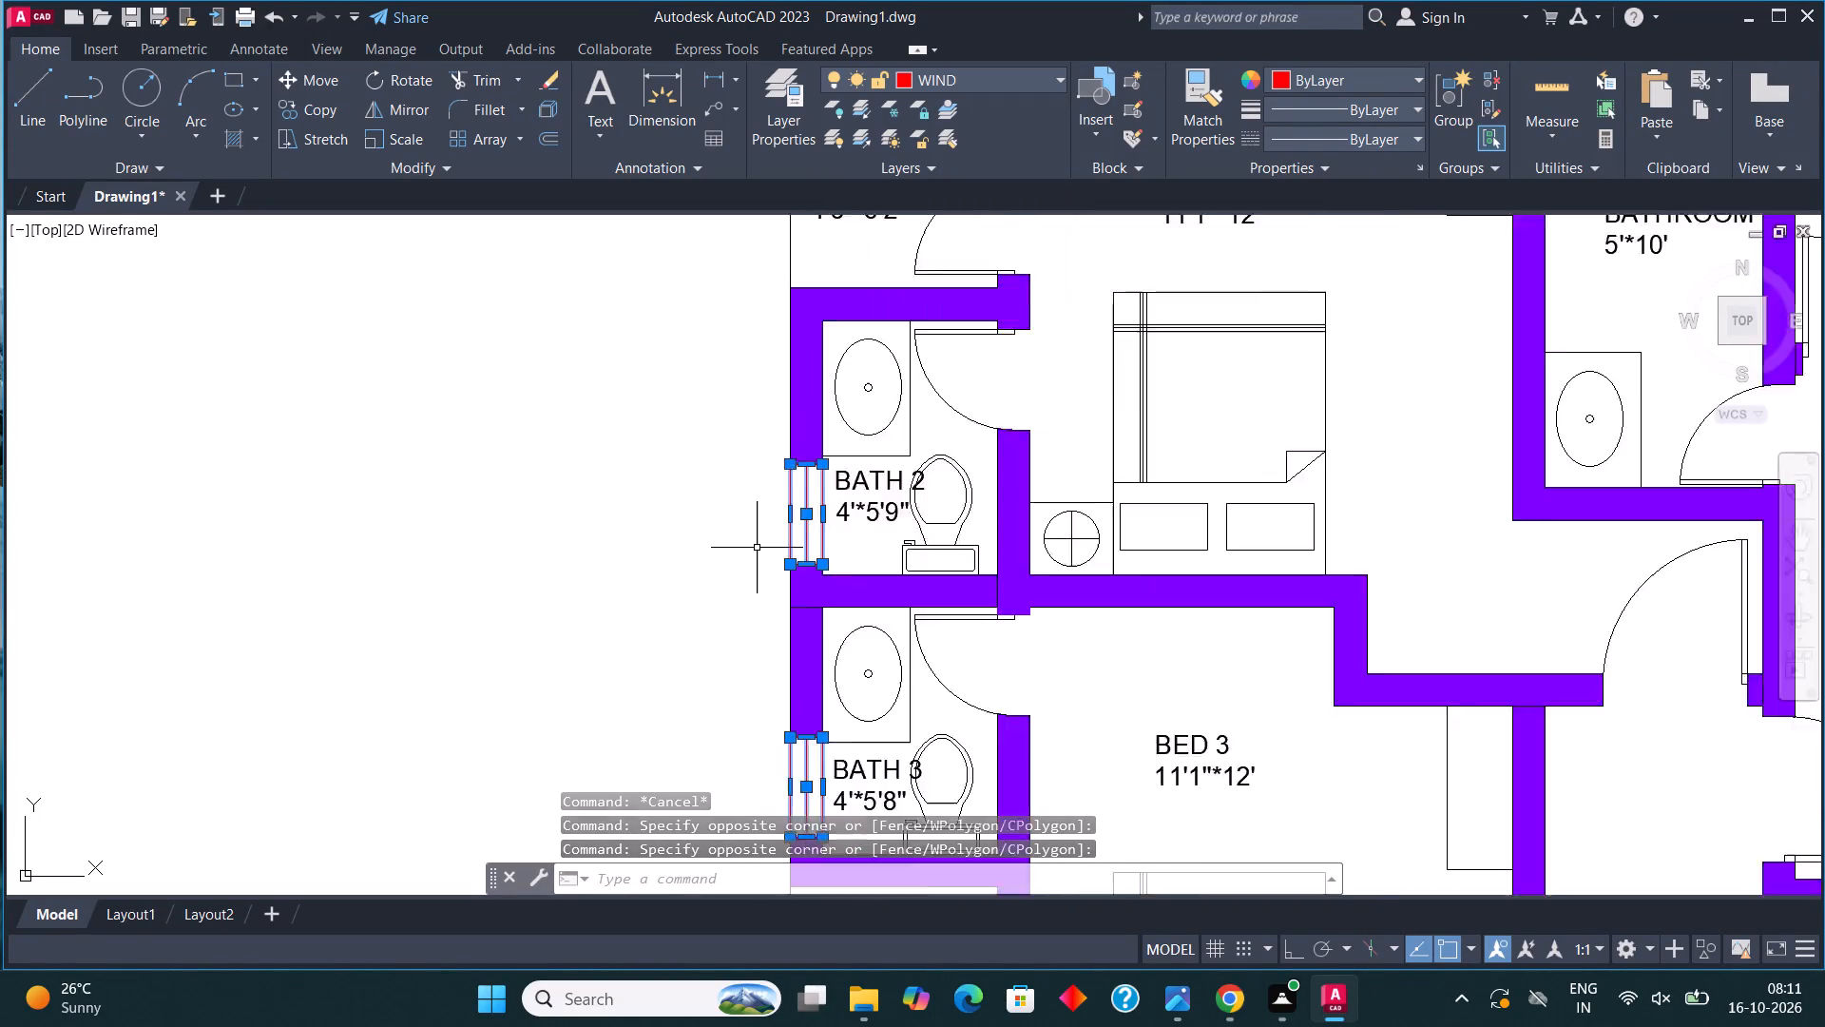
pyautogui.scroll(-1, 972, 583)
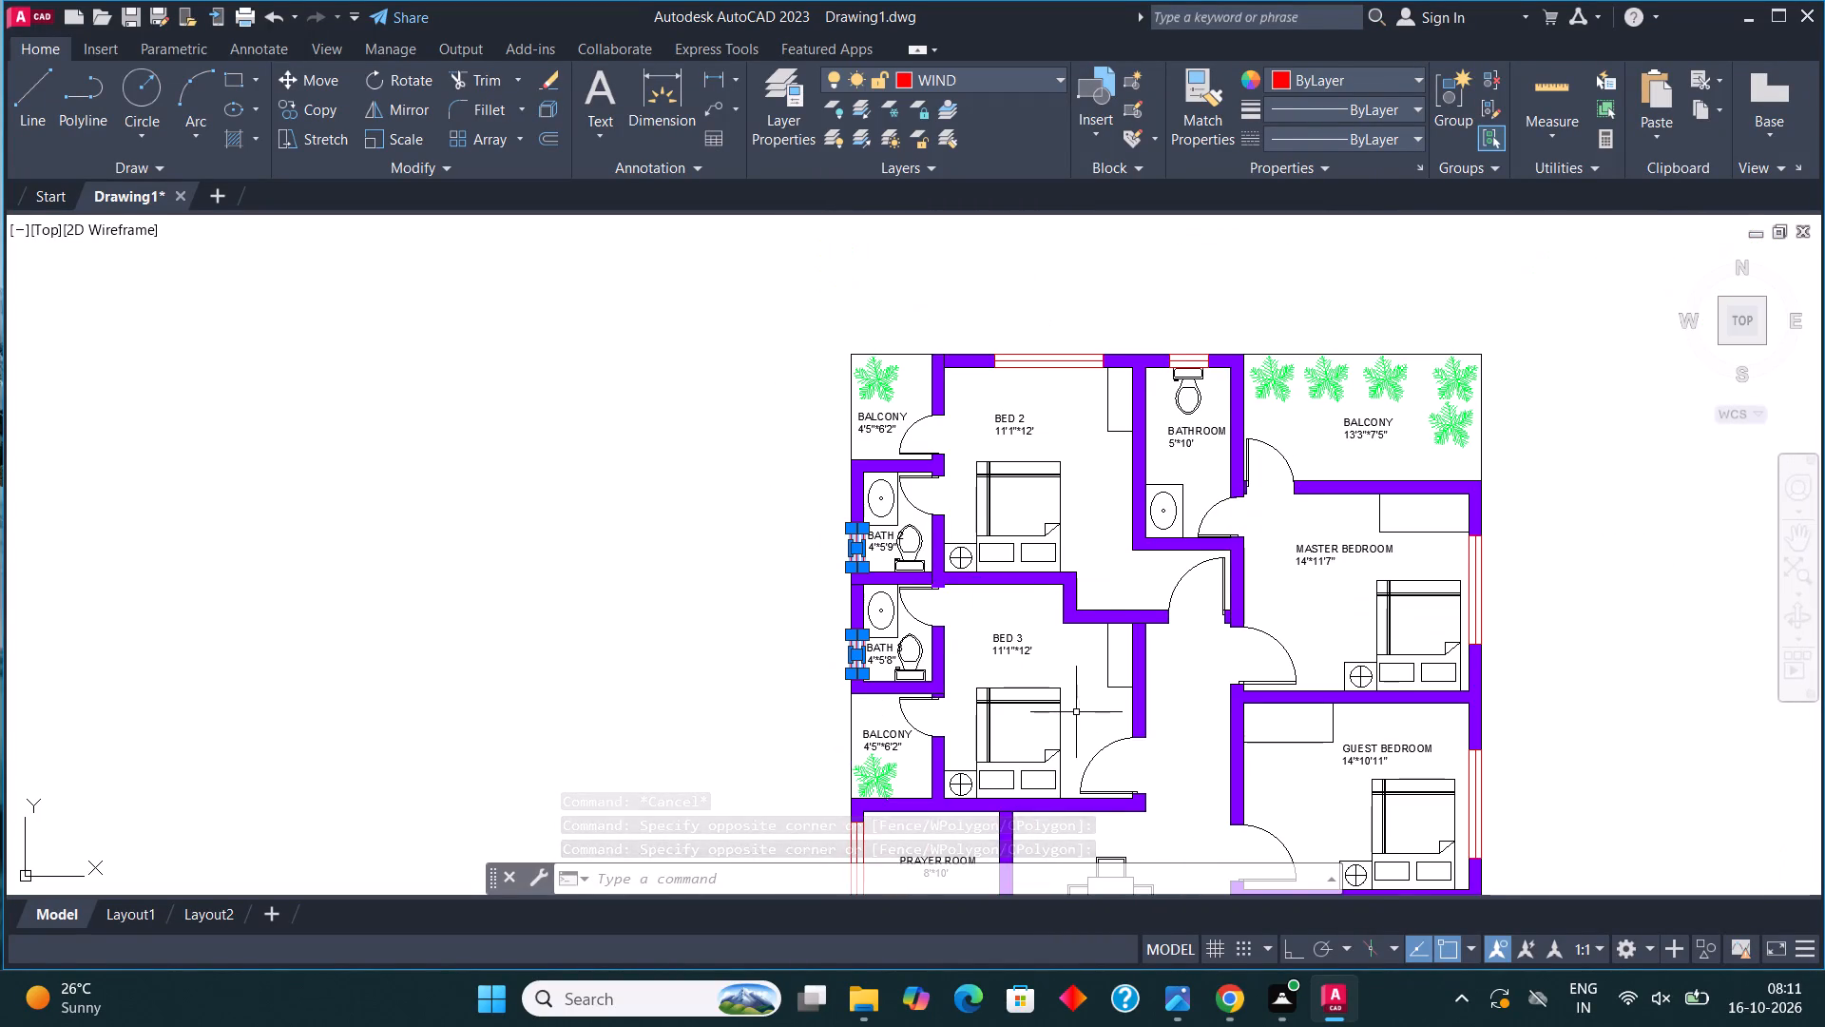
pyautogui.moveTo(1043, 513); pyautogui.dragTo(1022, 298, button='middle')
pyautogui.moveTo(1163, 783); pyautogui.dragTo(977, 492, button='middle')
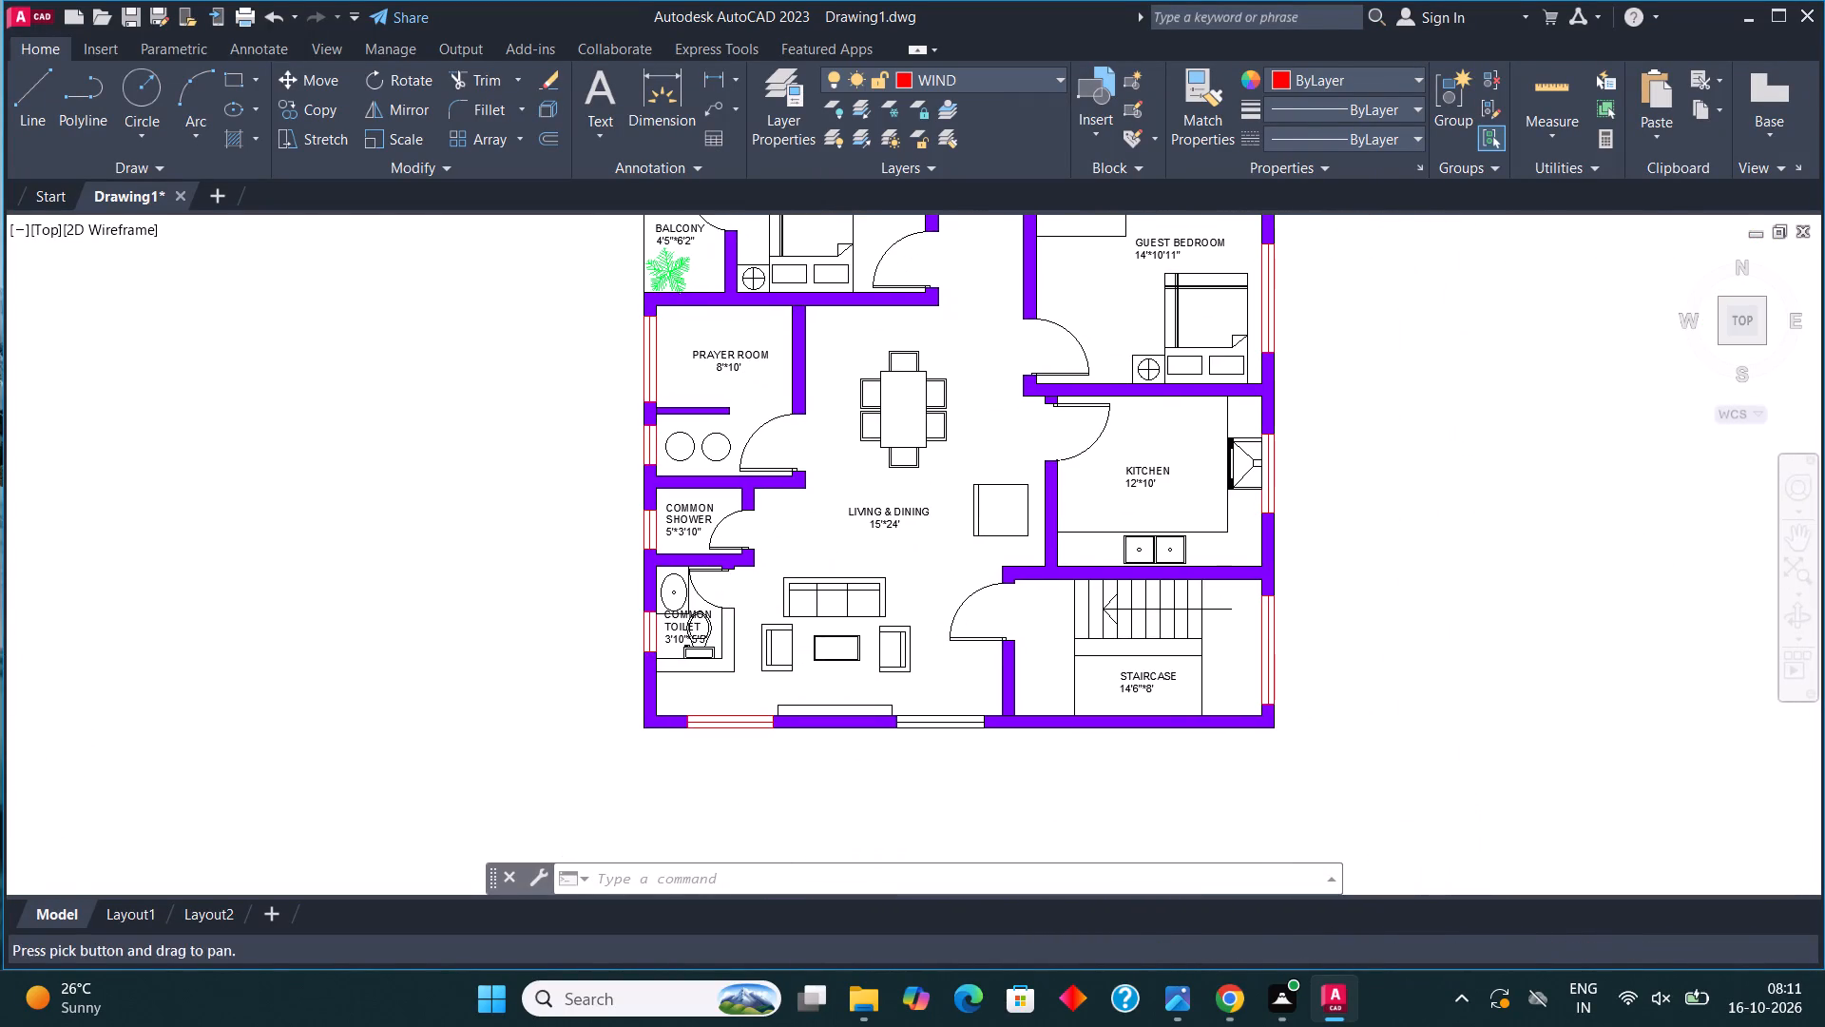
pyautogui.scroll(3, 907, 721)
pyautogui.click(809, 773)
pyautogui.click(1249, 682)
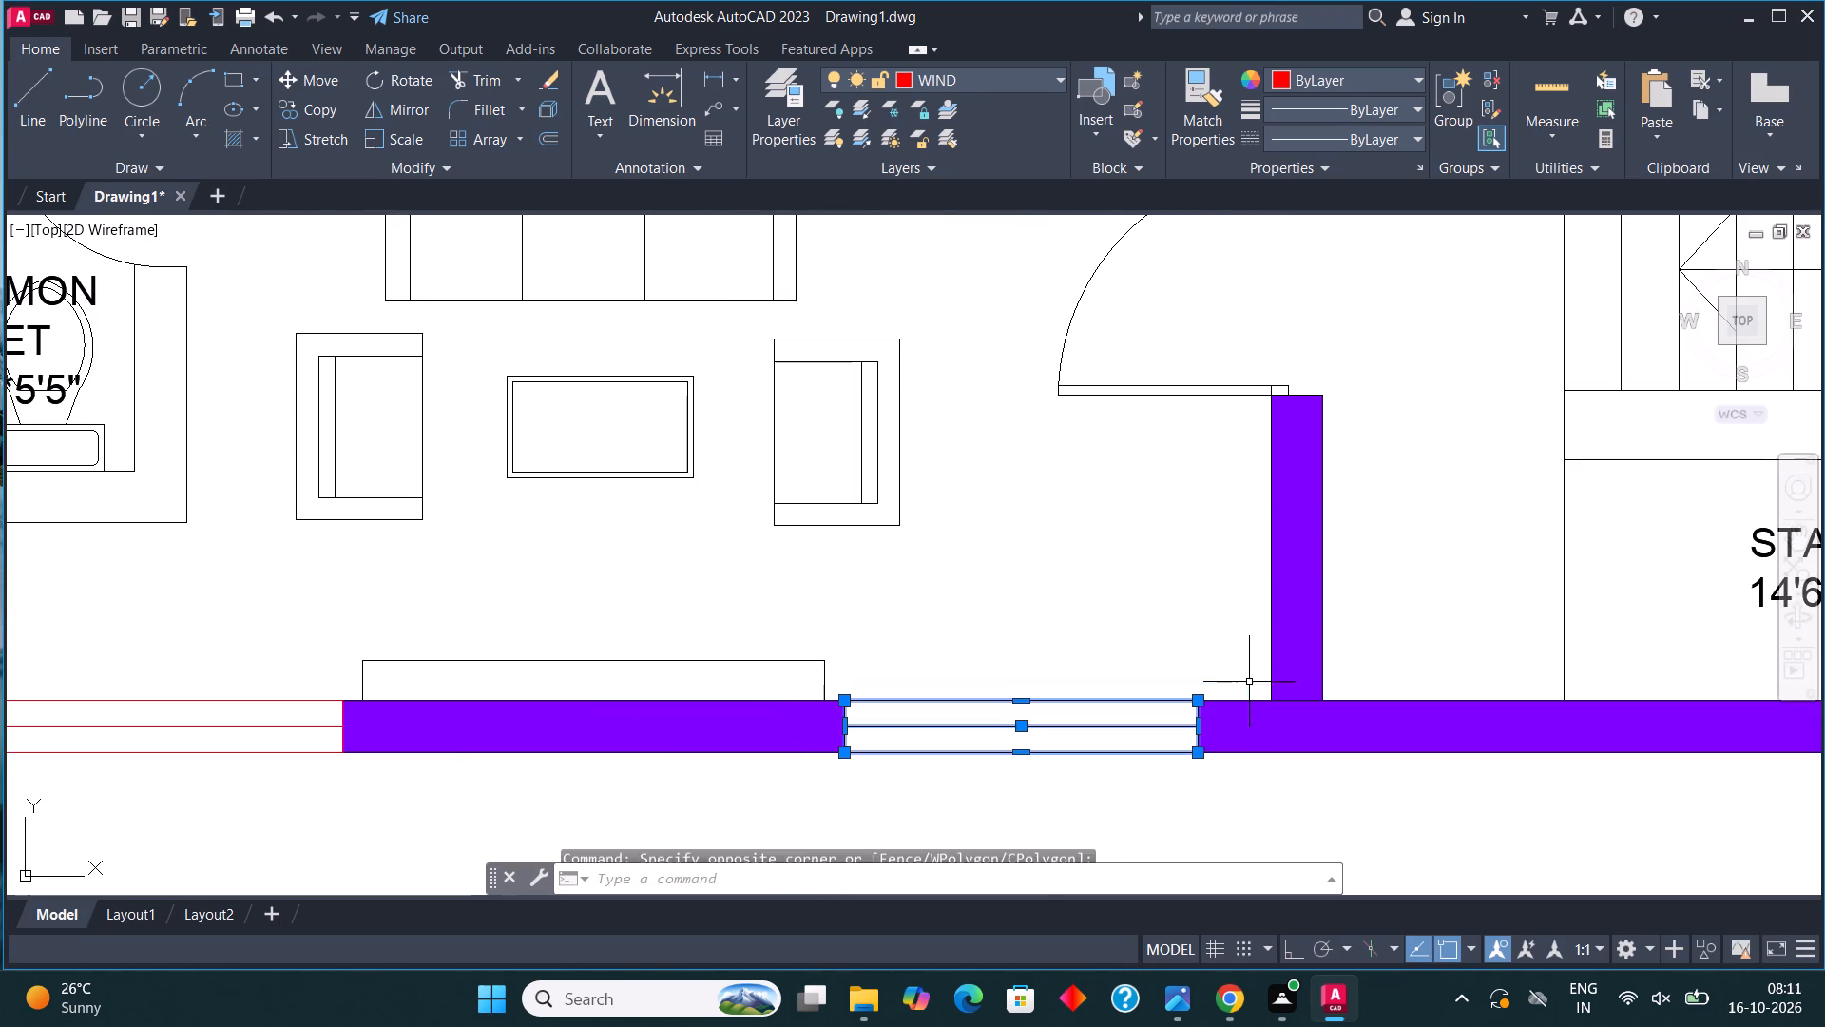
pyautogui.click(976, 77)
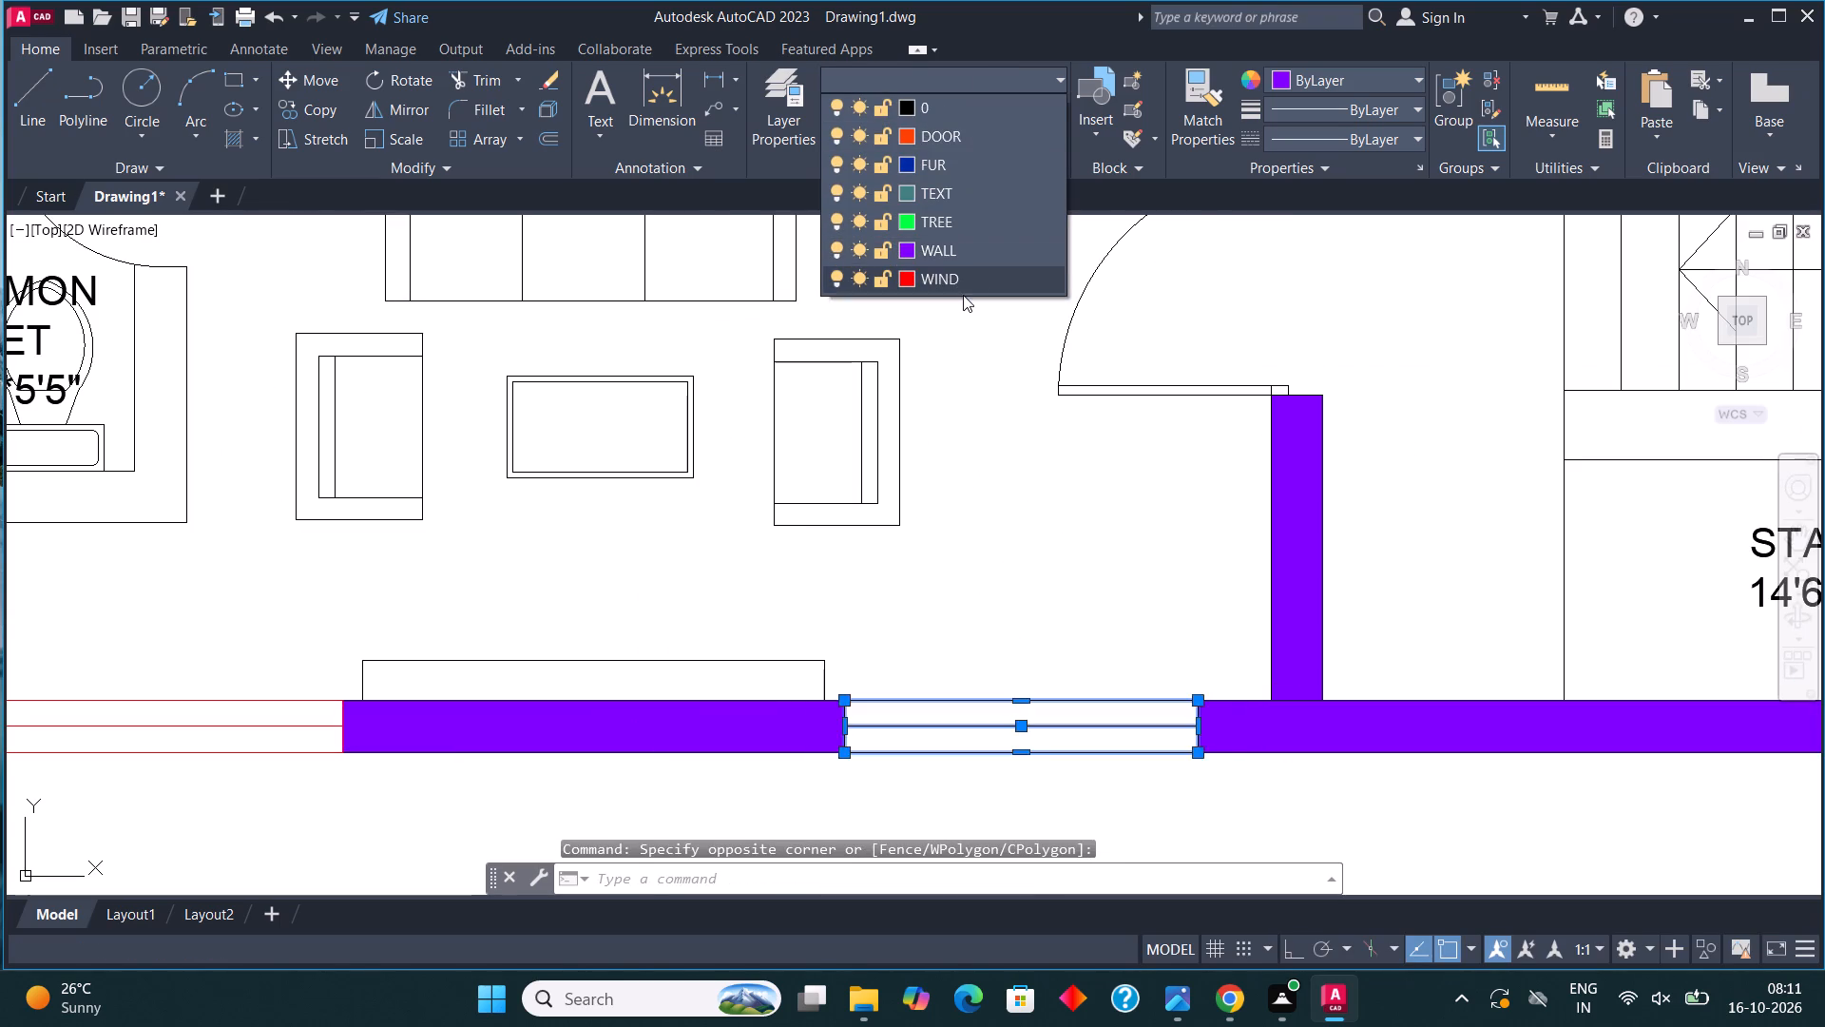
pyautogui.click(963, 278)
pyautogui.press('Escape')
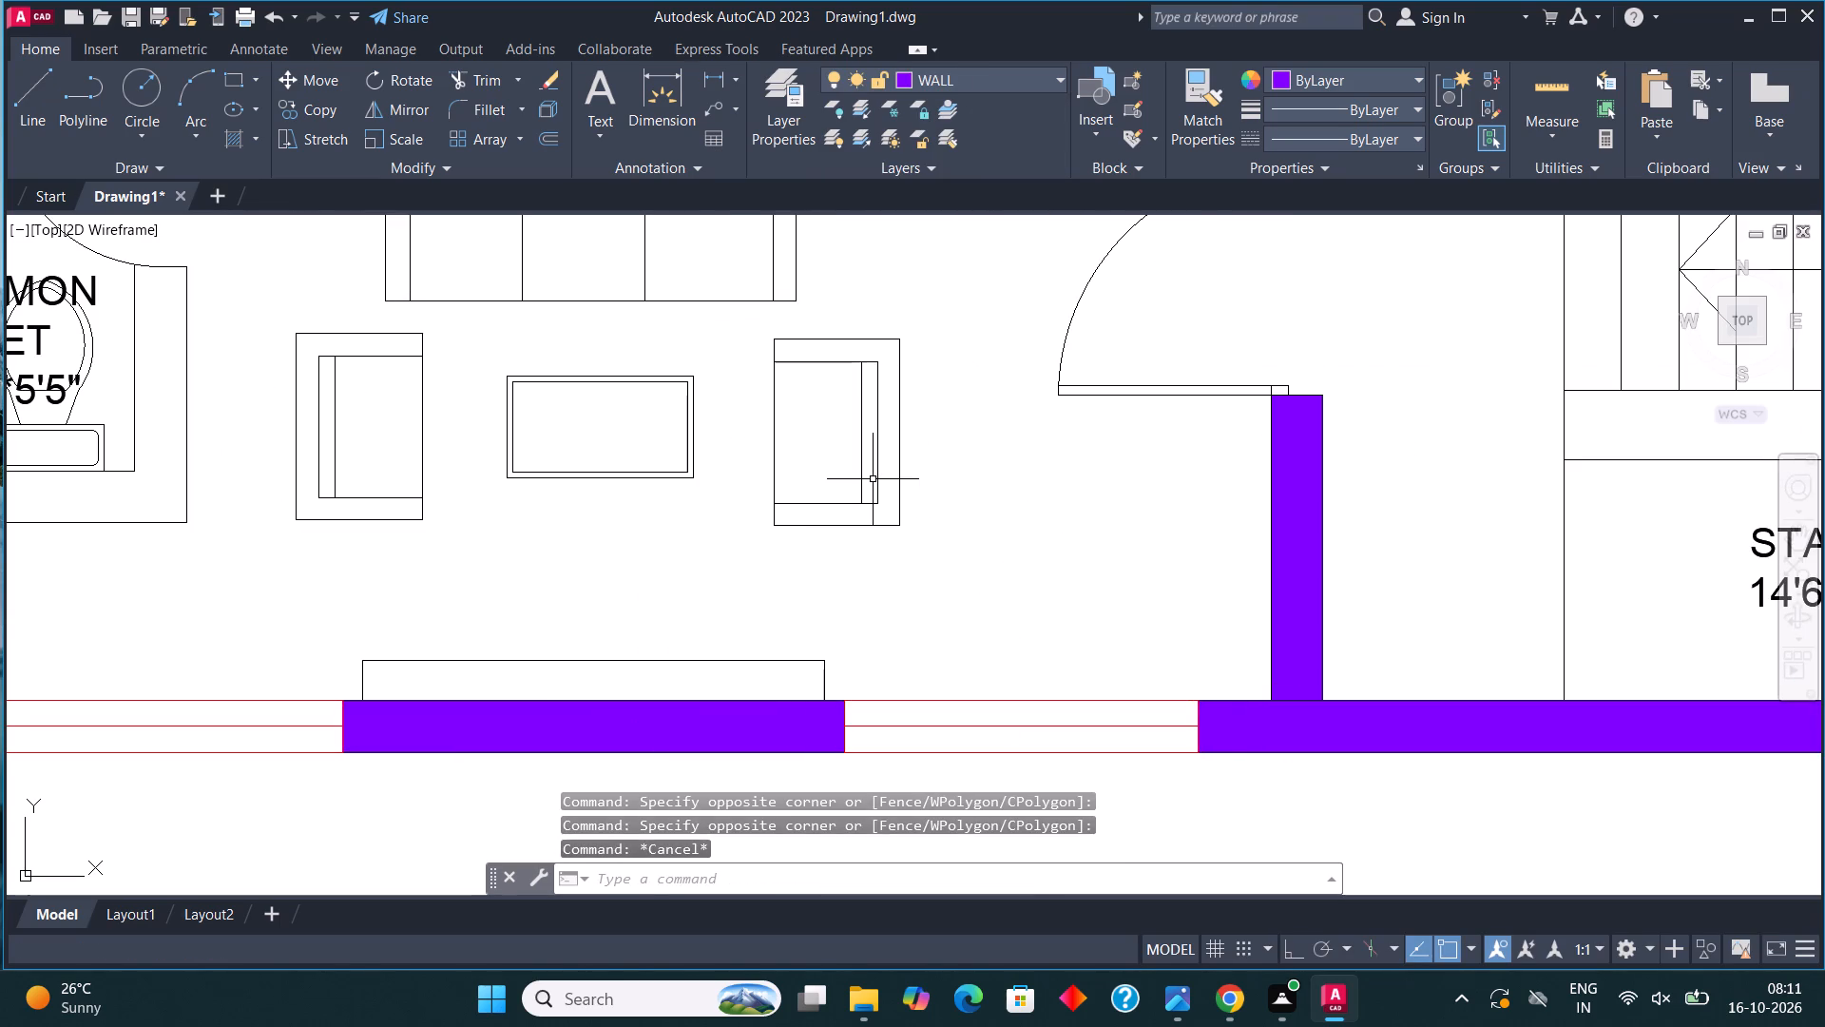
# Select all the room labels together, starting from the 13'3"*7'5" BALCONY label, and assign them to the TEXT layer.
pyautogui.scroll(-2, 873, 479)
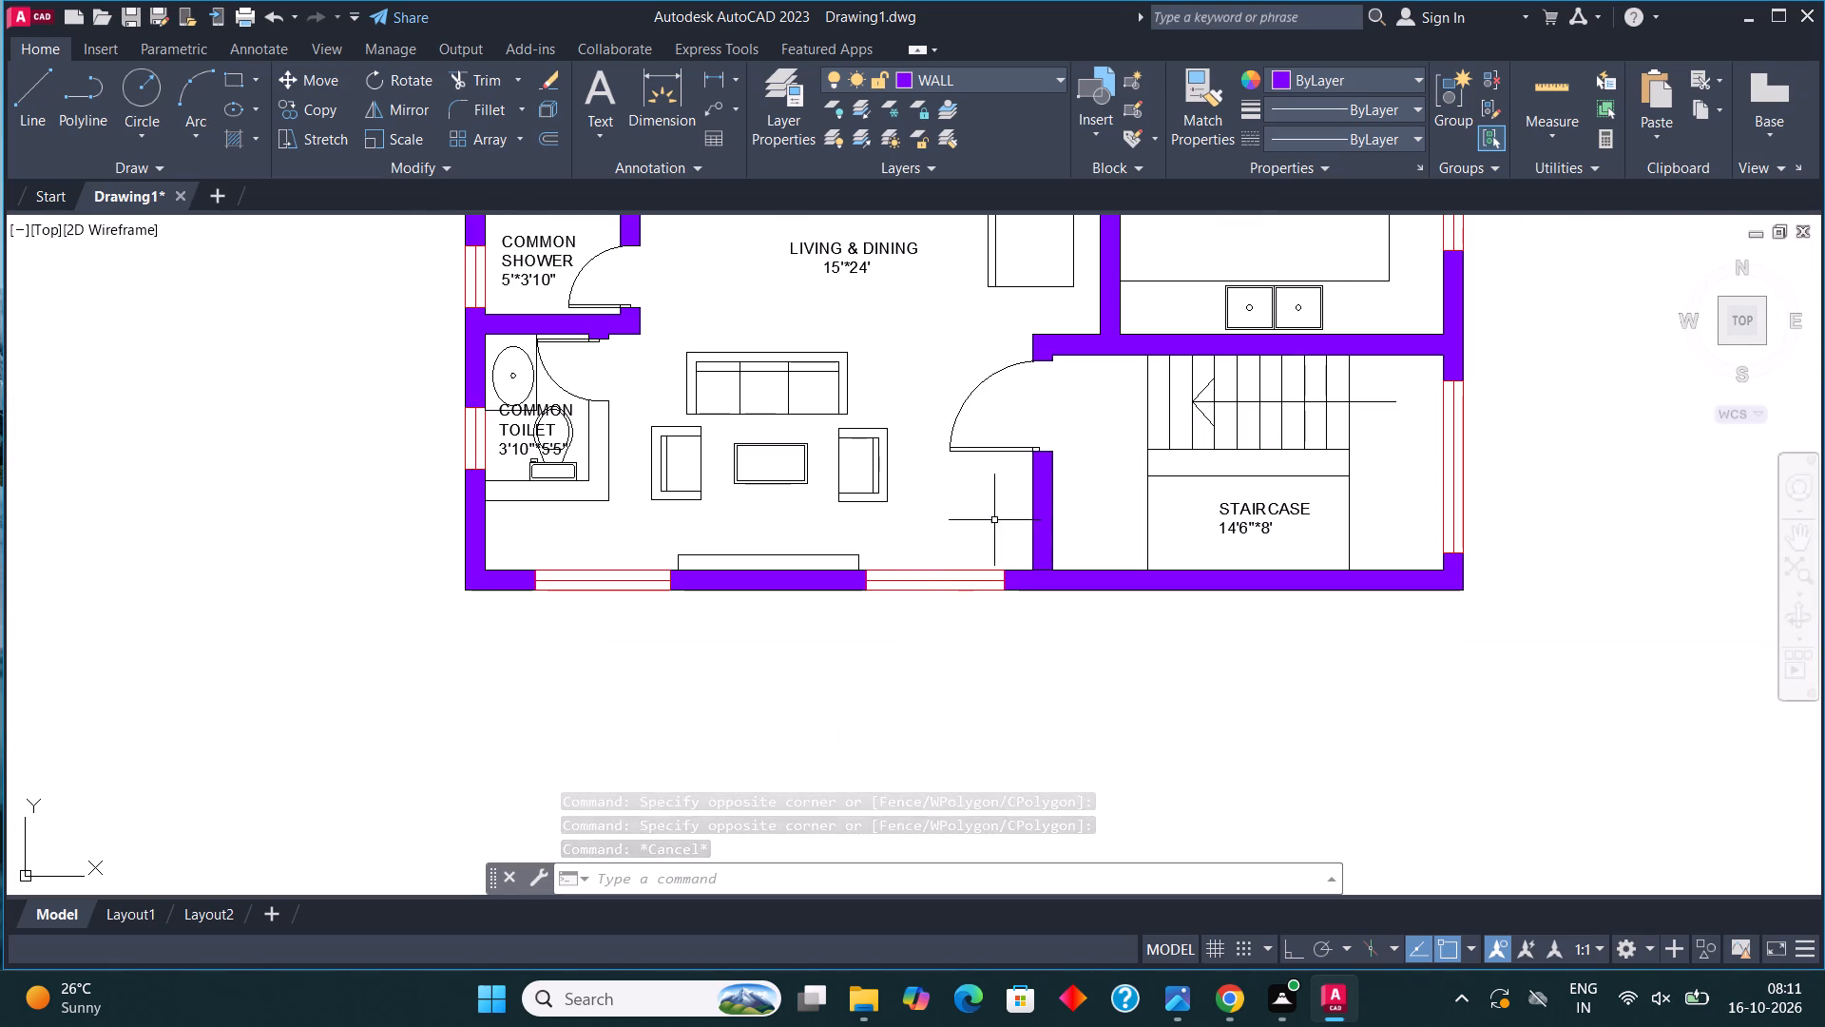
pyautogui.moveTo(1157, 449); pyautogui.dragTo(1183, 716, button='middle')
pyautogui.moveTo(1262, 460); pyautogui.dragTo(1243, 675, button='middle')
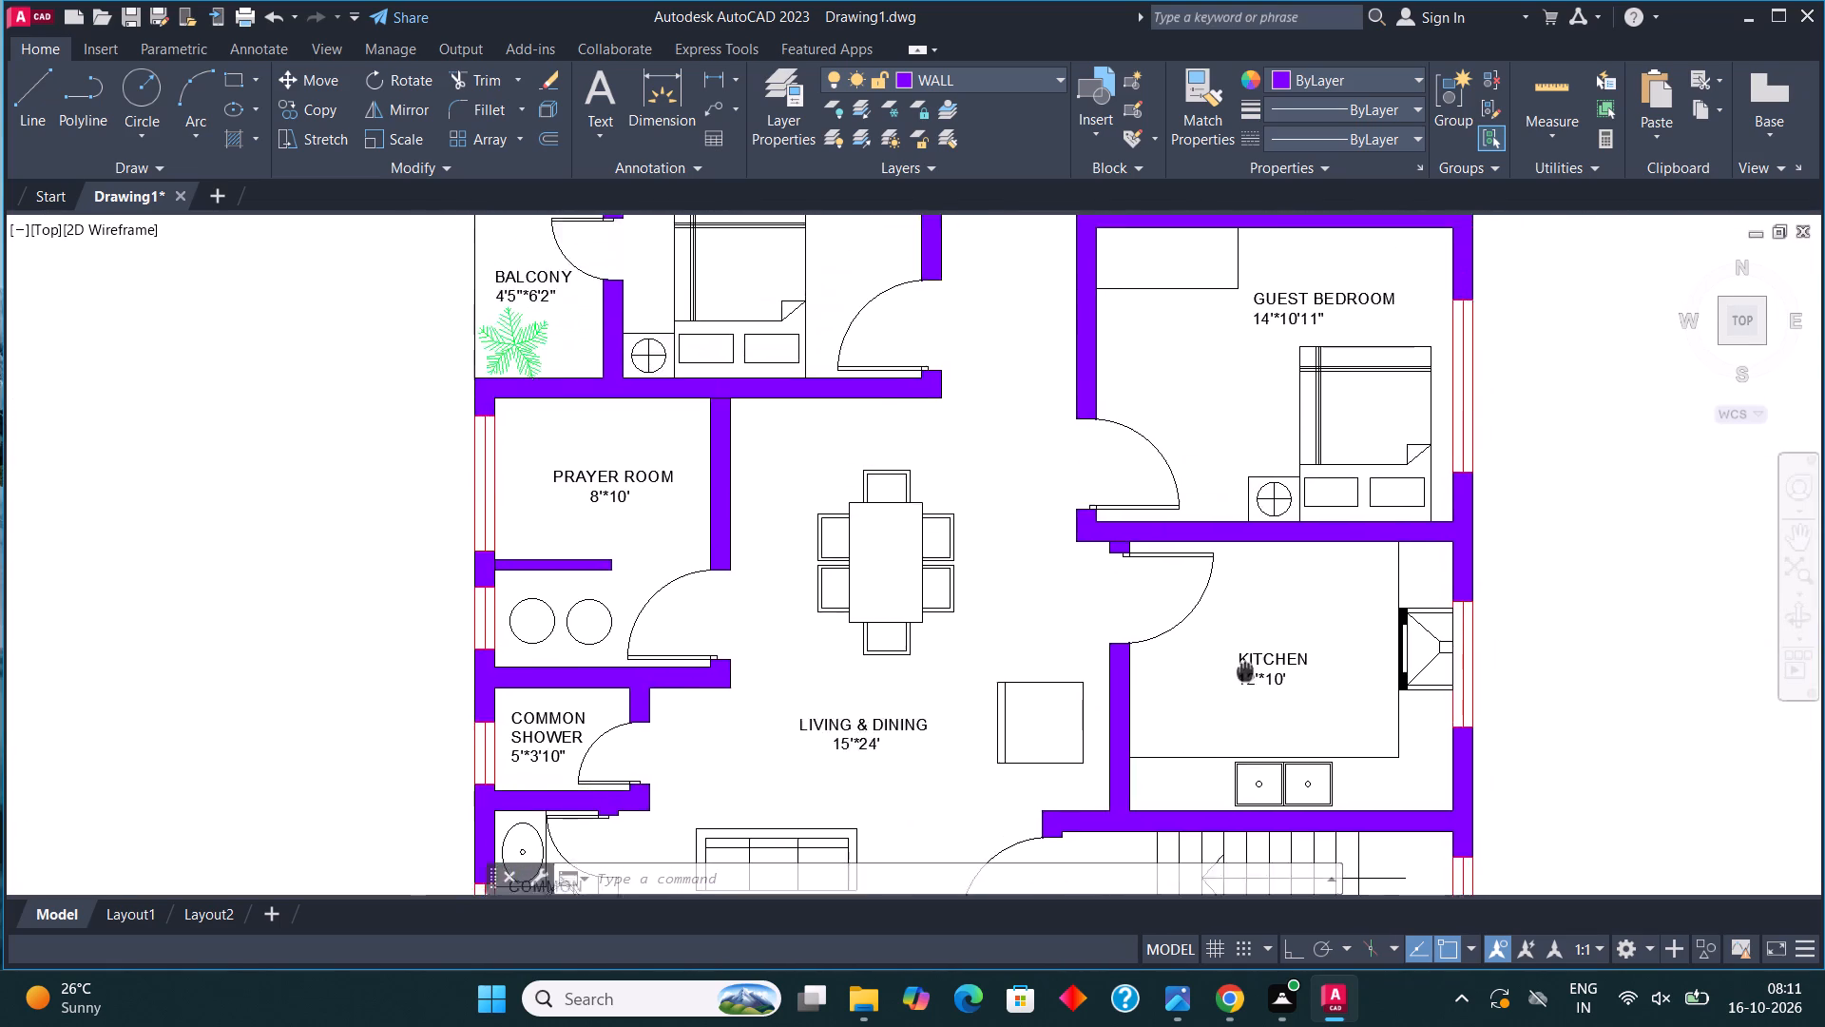
pyautogui.moveTo(1243, 675); pyautogui.dragTo(1191, 808, button='middle')
pyautogui.moveTo(1327, 524); pyautogui.dragTo(1331, 904, button='middle')
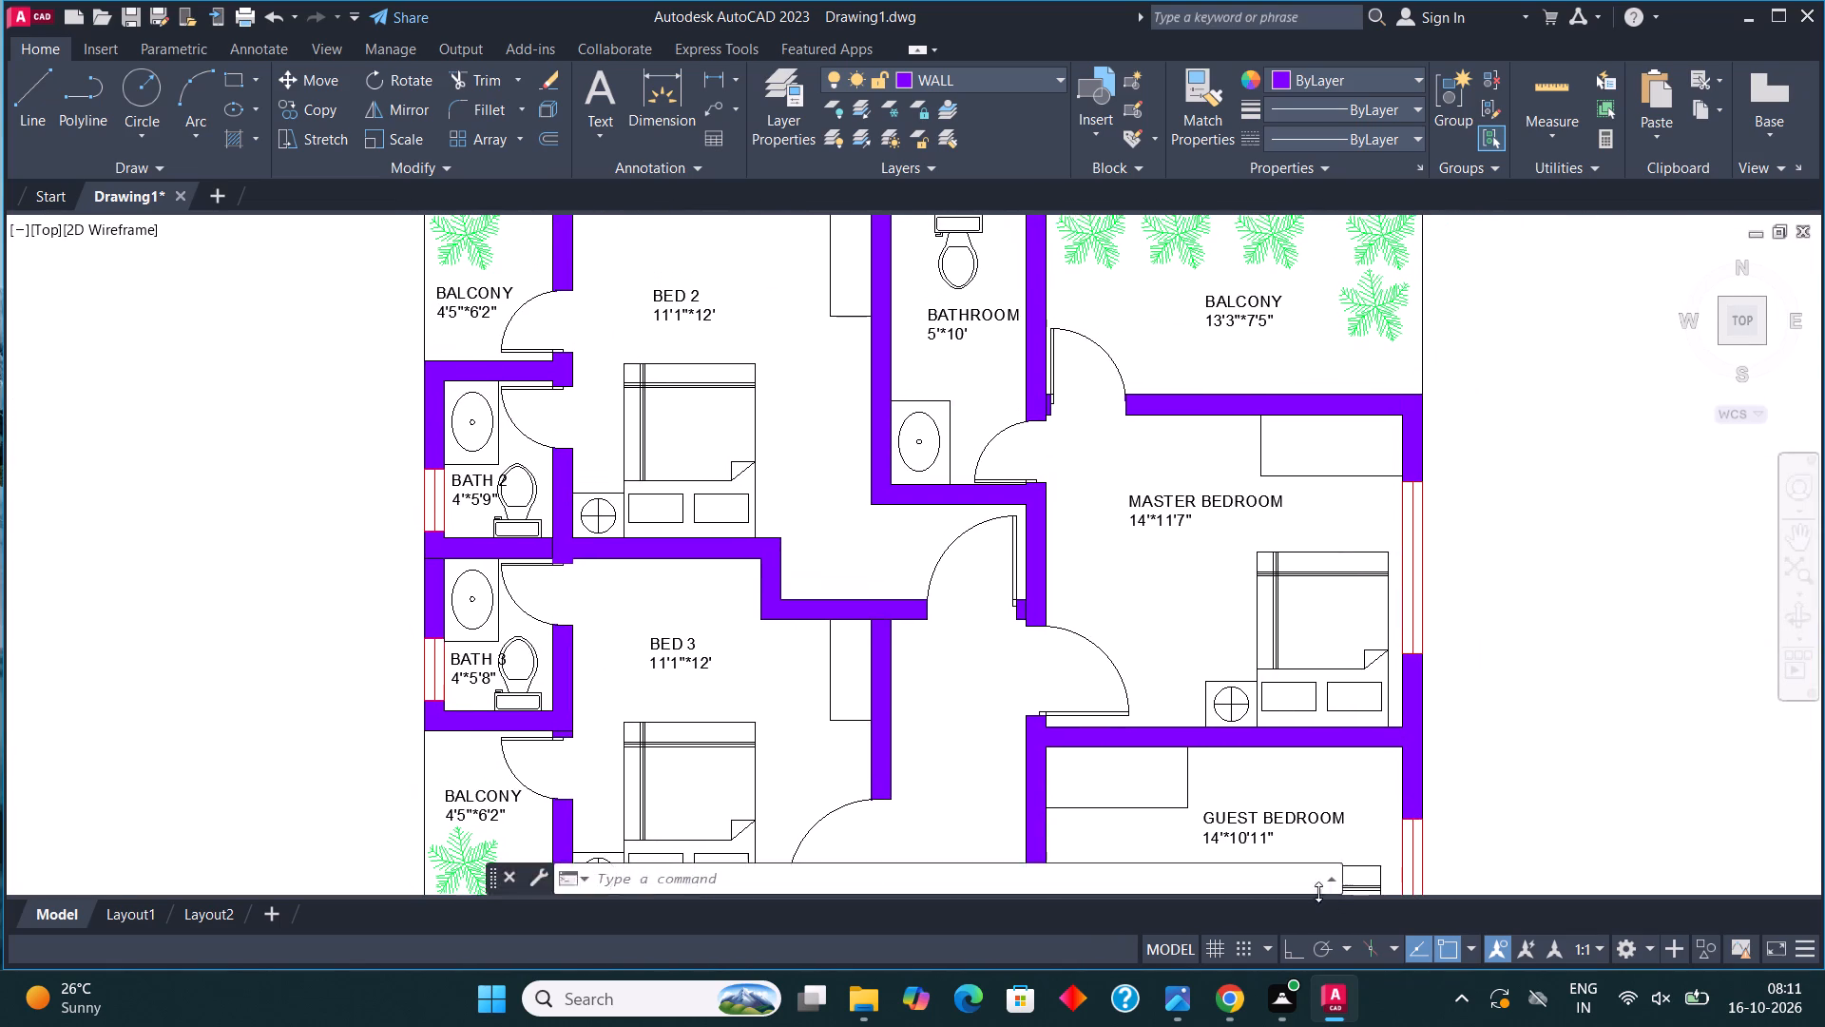
pyautogui.moveTo(1301, 577); pyautogui.dragTo(1398, 746, button='middle')
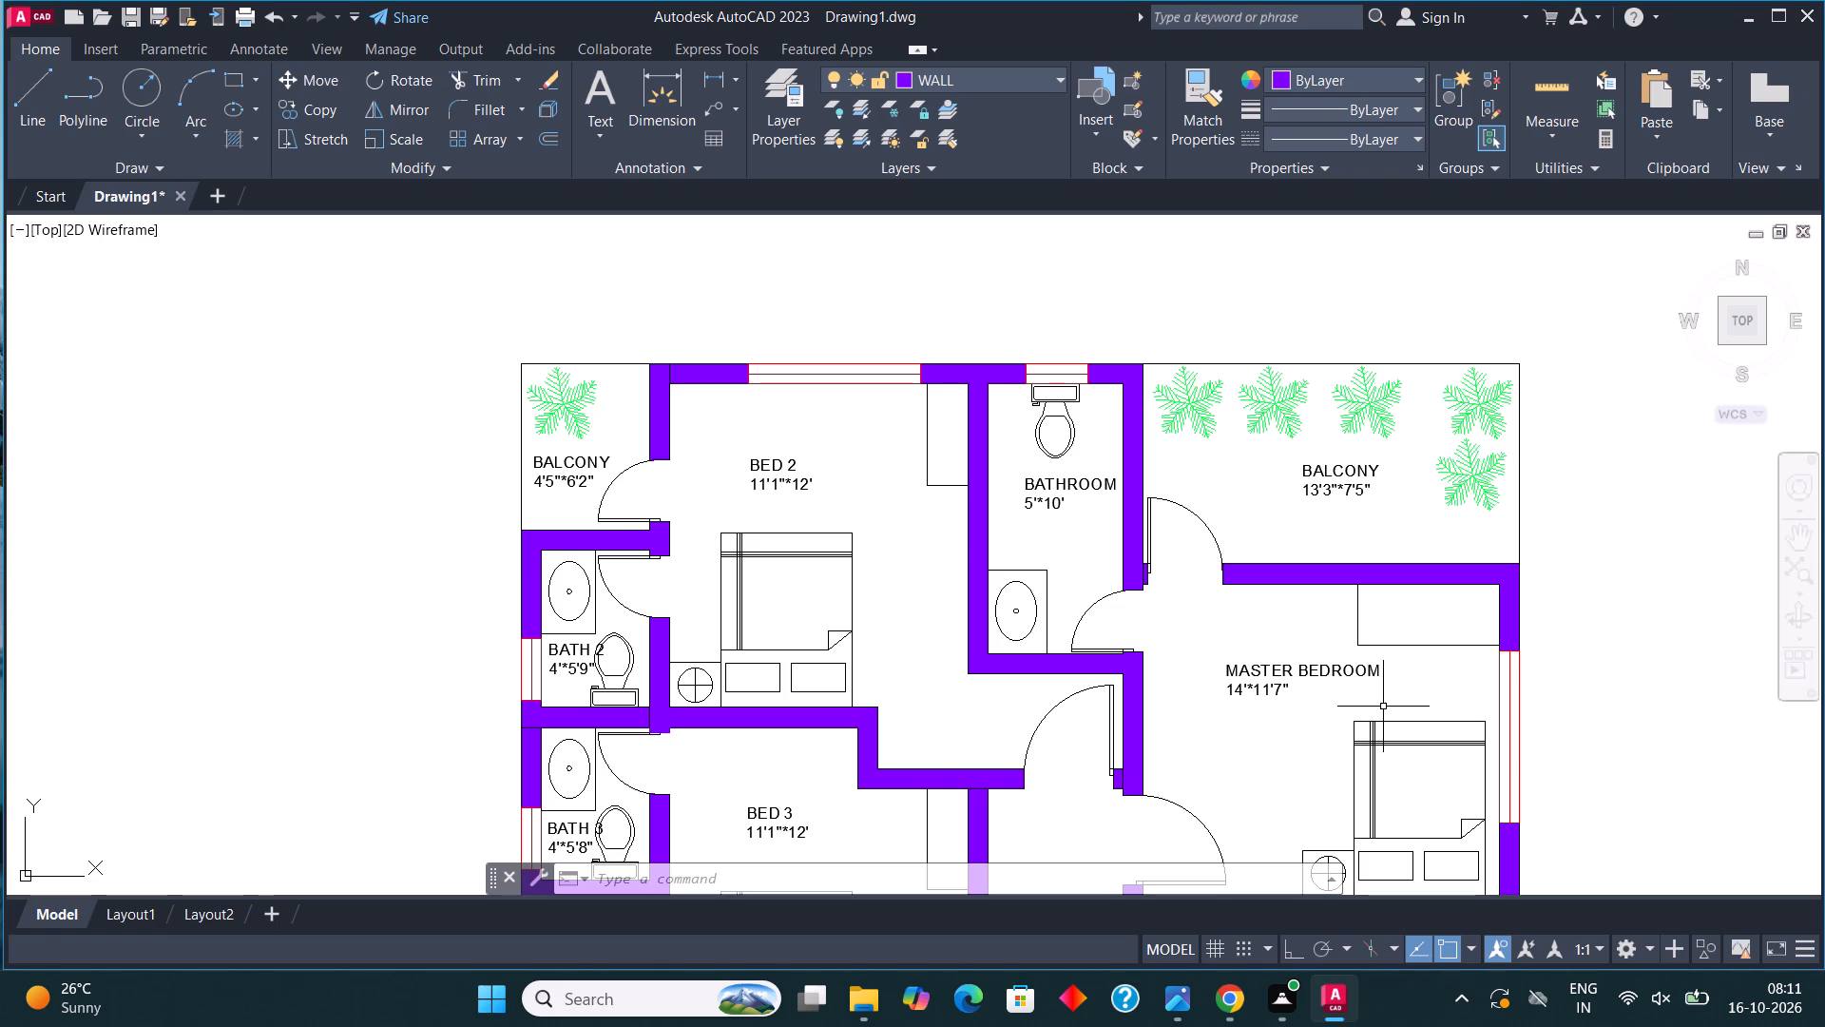
pyautogui.click(1335, 481)
pyautogui.rightClick(1335, 481)
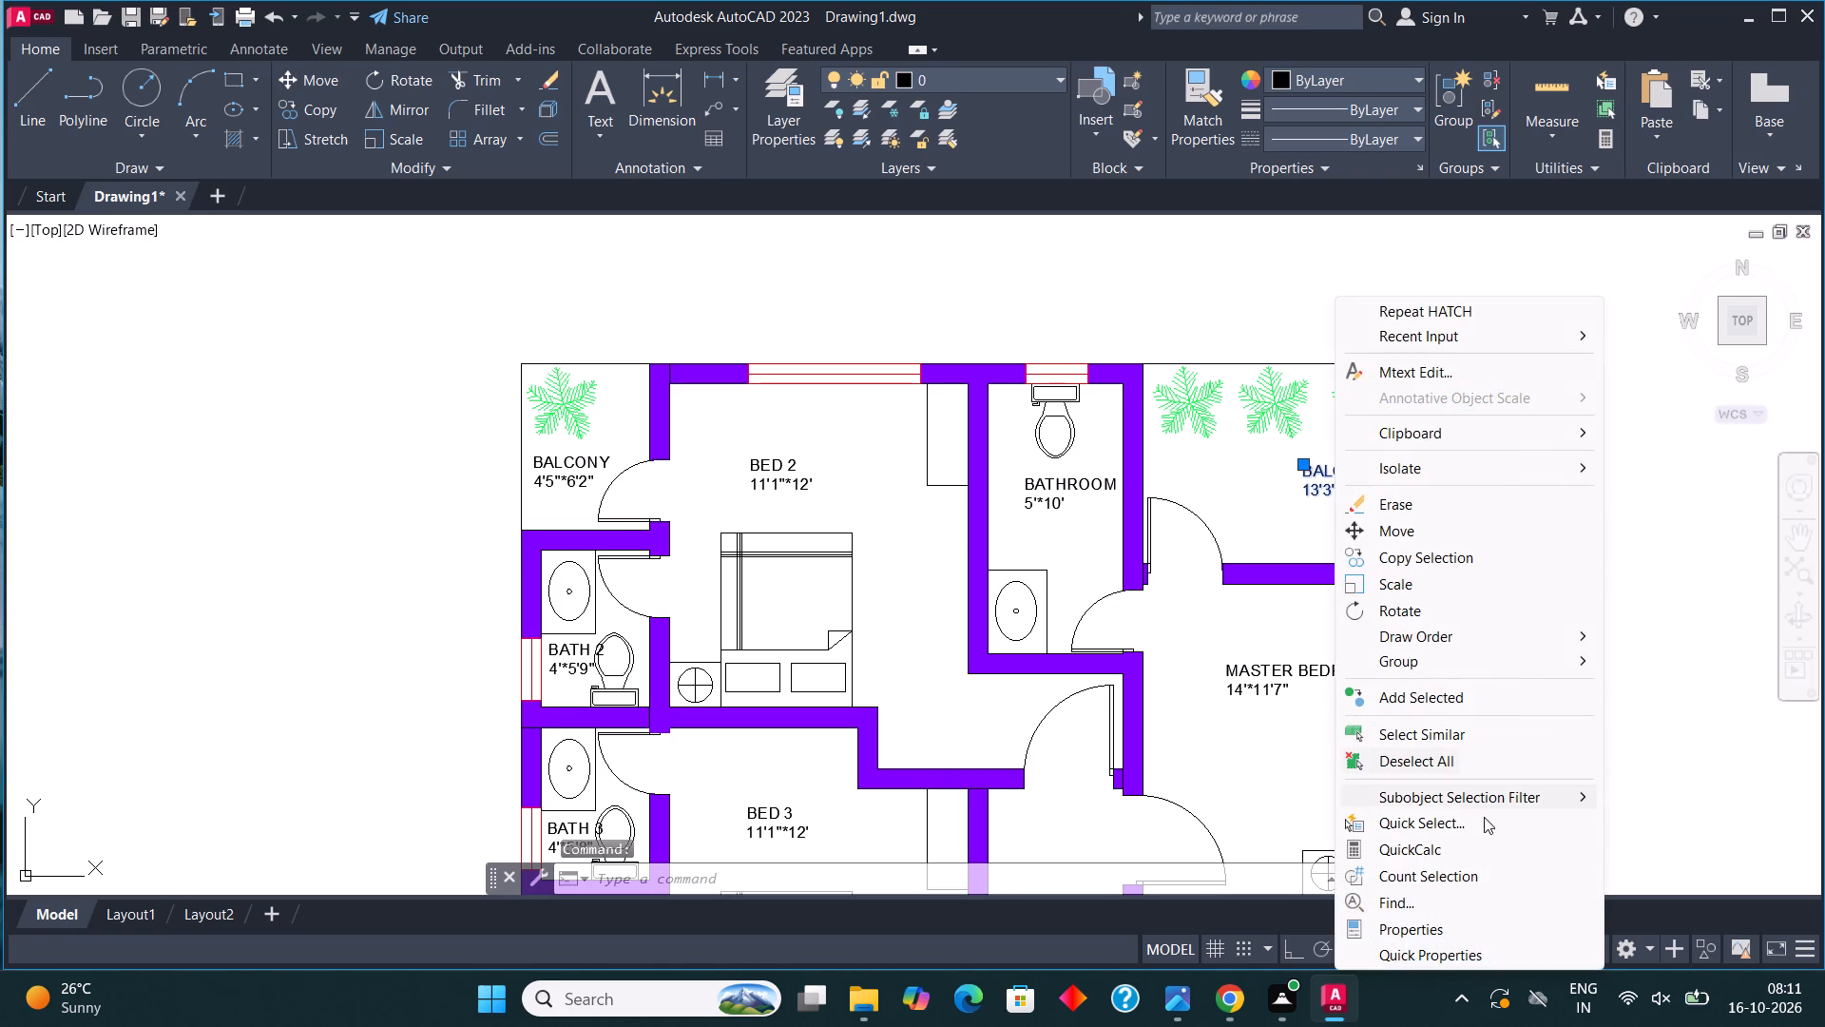
pyautogui.click(1448, 725)
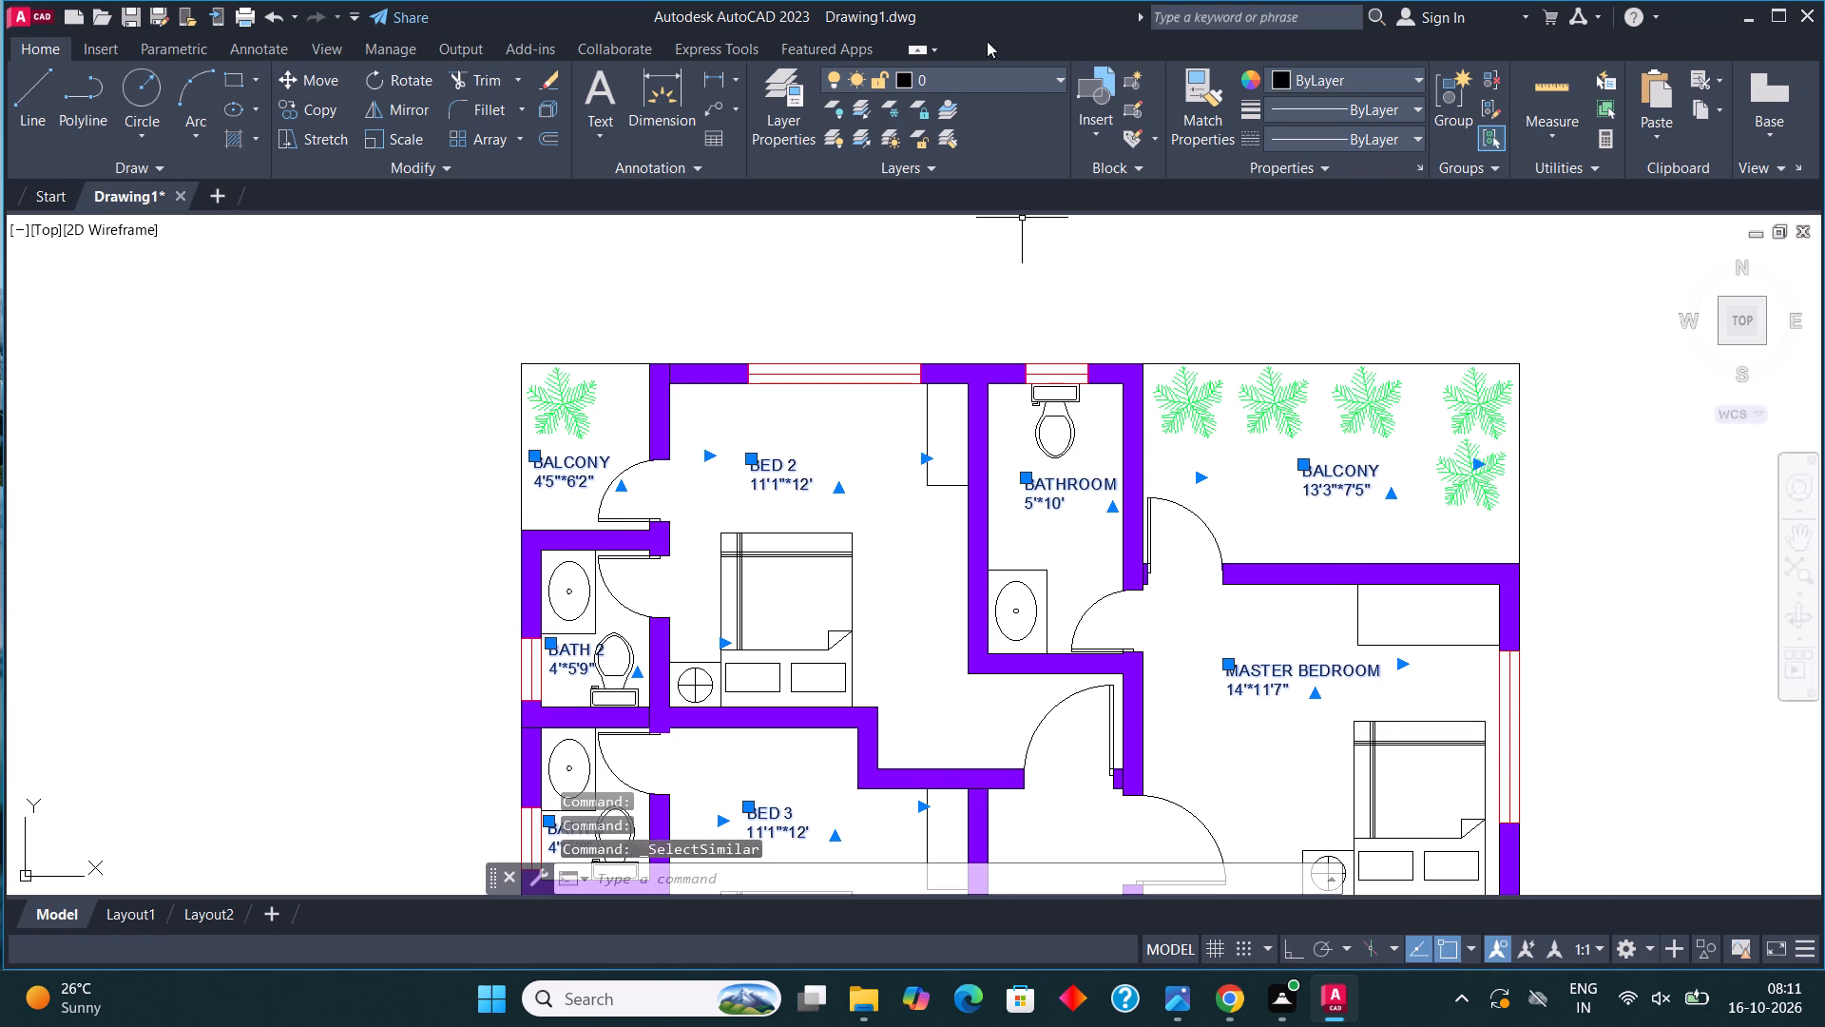
pyautogui.click(989, 80)
pyautogui.click(960, 189)
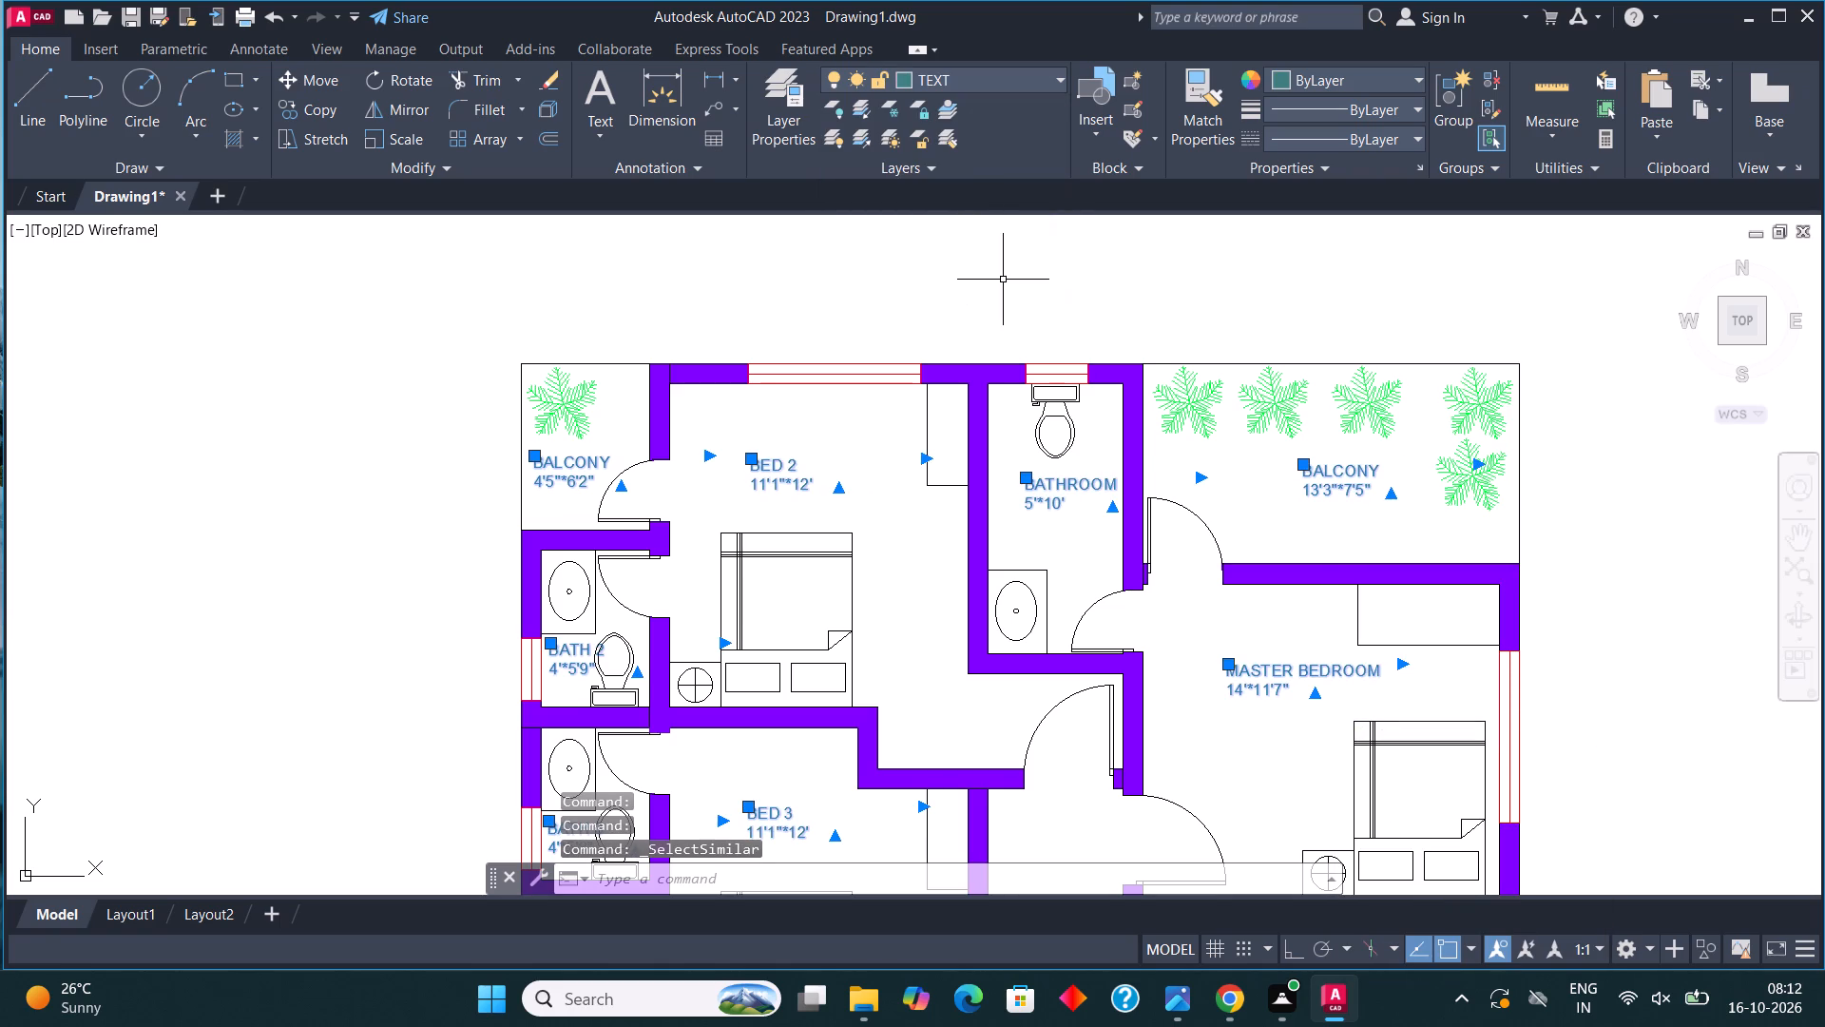
pyautogui.press('Escape')
# Select the BATHROOM toilet together with all similar toilets in the plan and assign them to the FUR layer.
pyautogui.scroll(-2, 1103, 329)
pyautogui.scroll(2, 1052, 354)
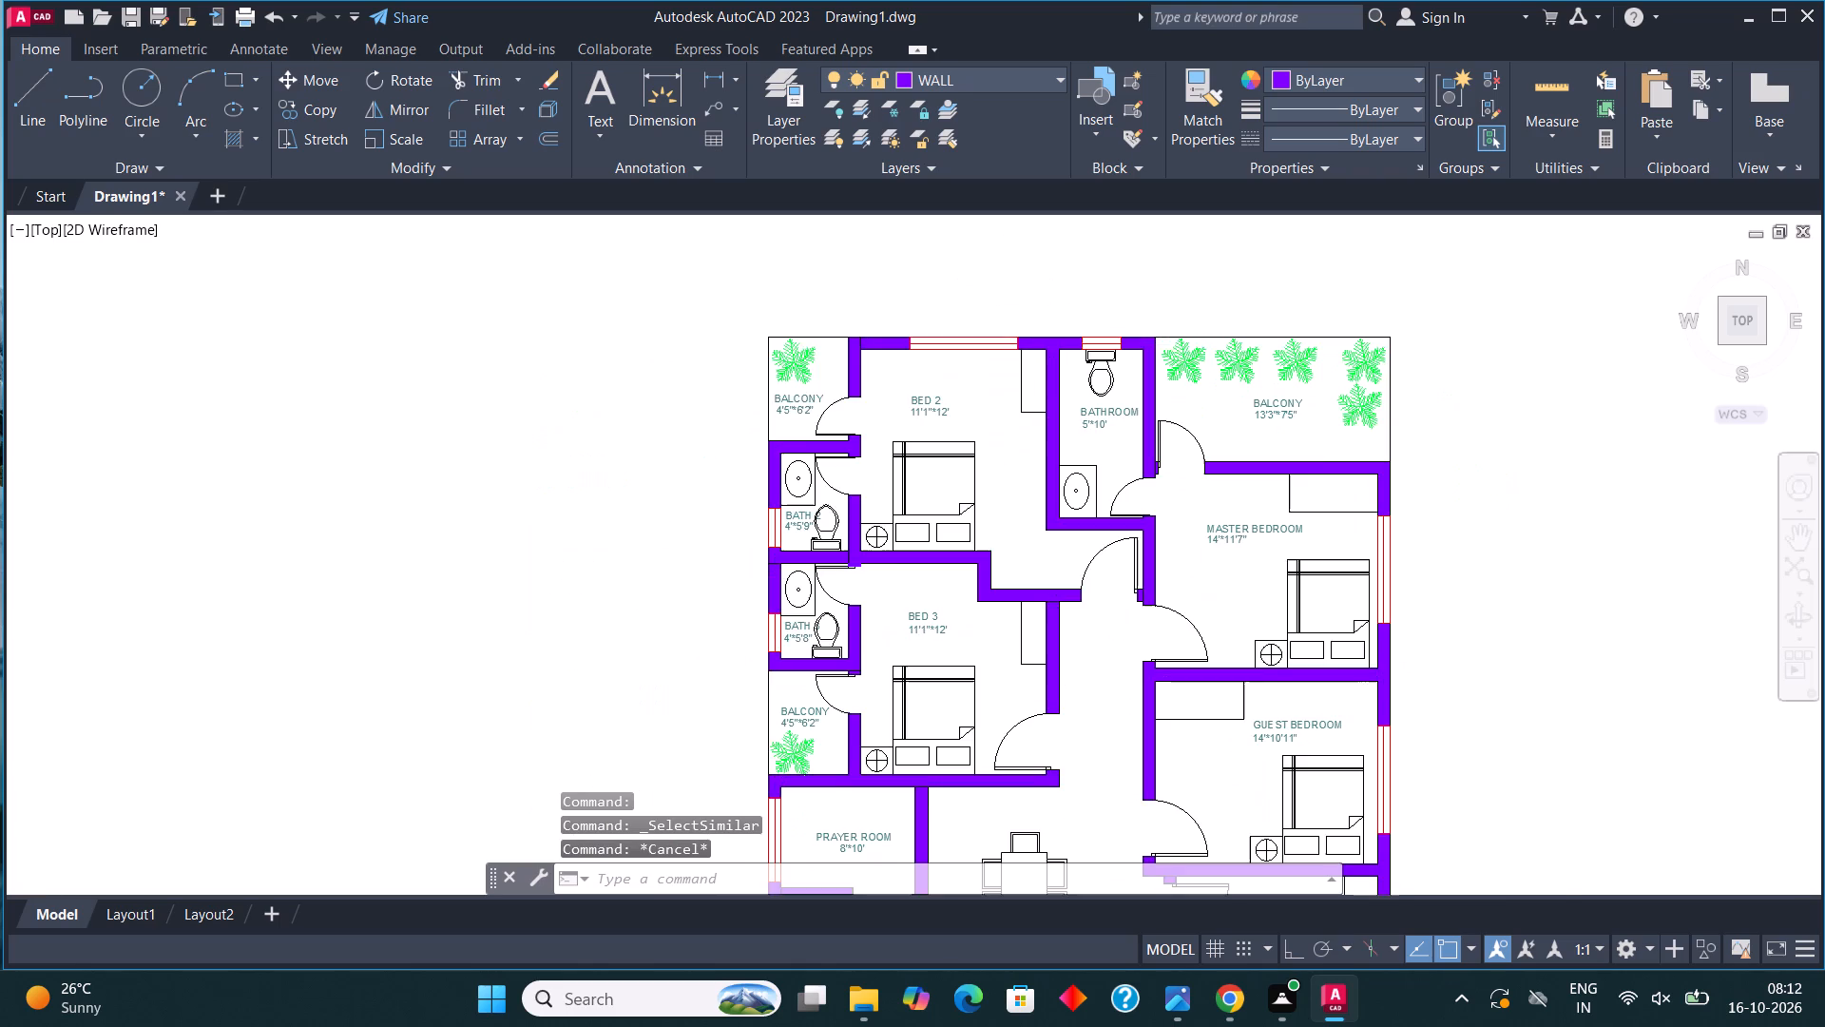
pyautogui.scroll(2, 1168, 400)
pyautogui.click(1097, 409)
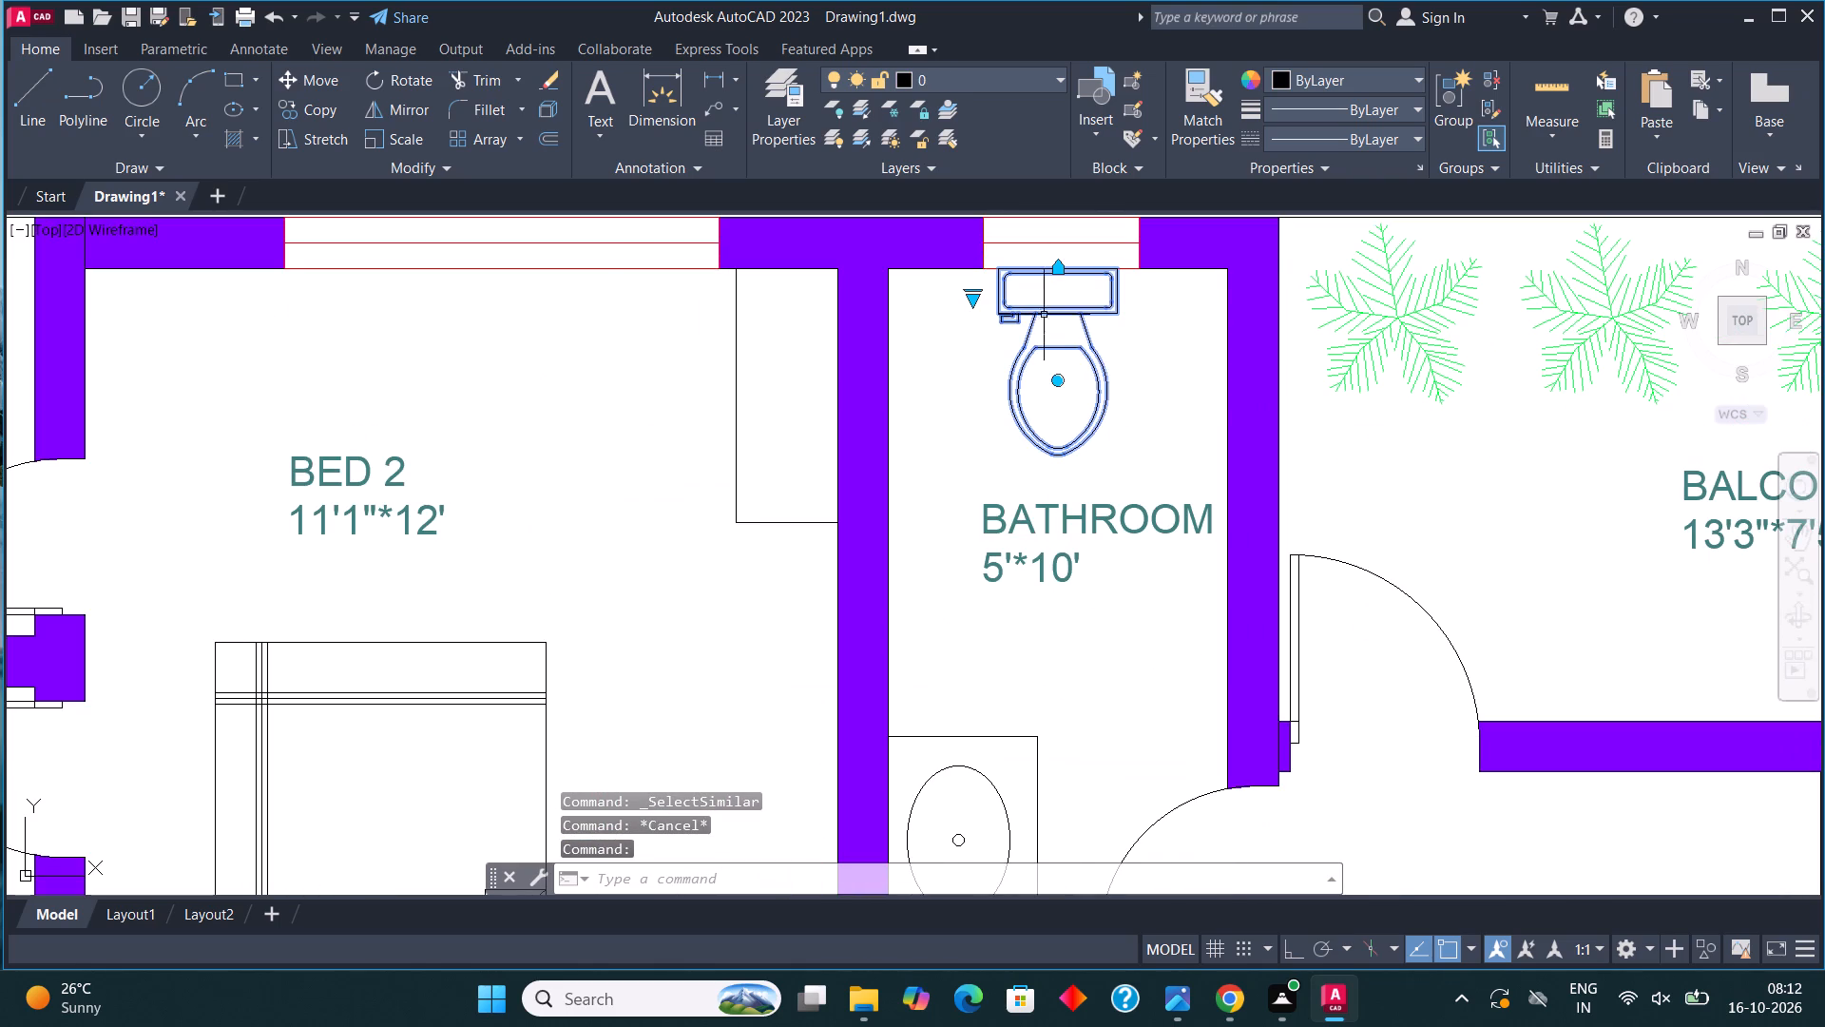
pyautogui.rightClick(1070, 371)
pyautogui.click(1152, 737)
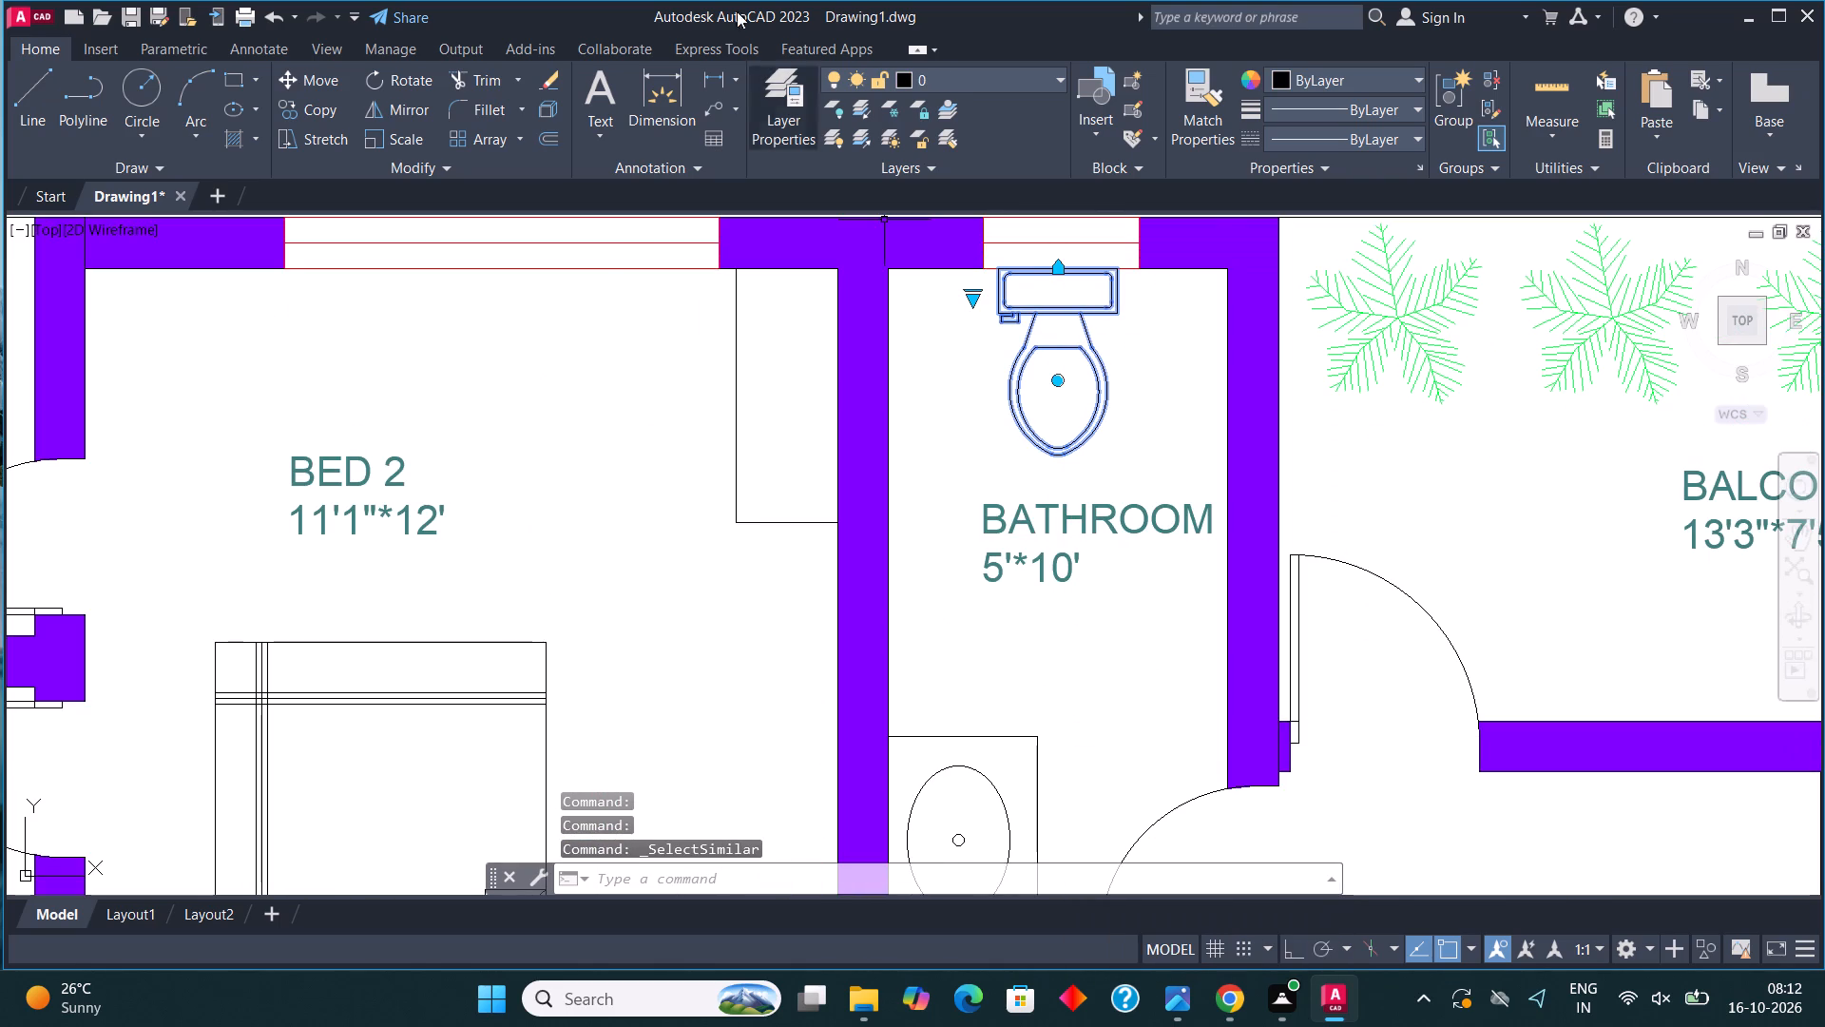
pyautogui.click(963, 71)
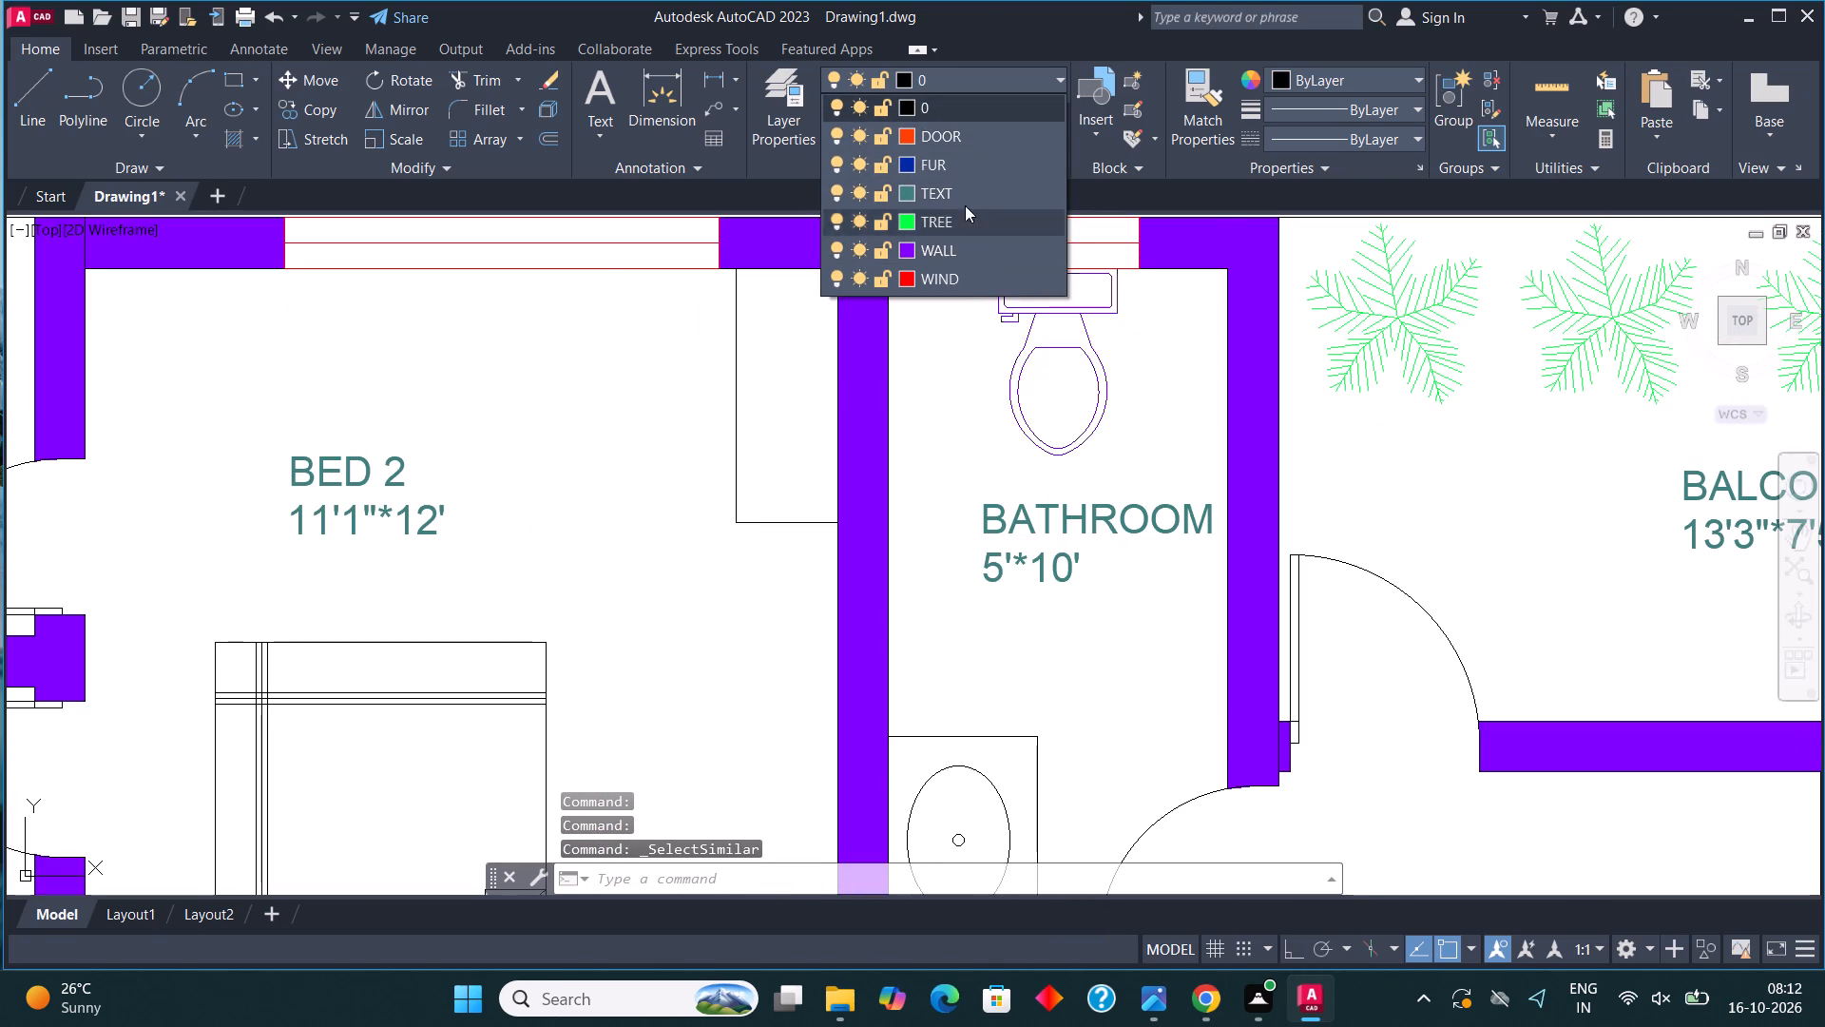
pyautogui.click(962, 155)
pyautogui.press('Escape')
# Change the FUR layer's colour to magenta, index colour 210.
pyautogui.scroll(-2, 967, 356)
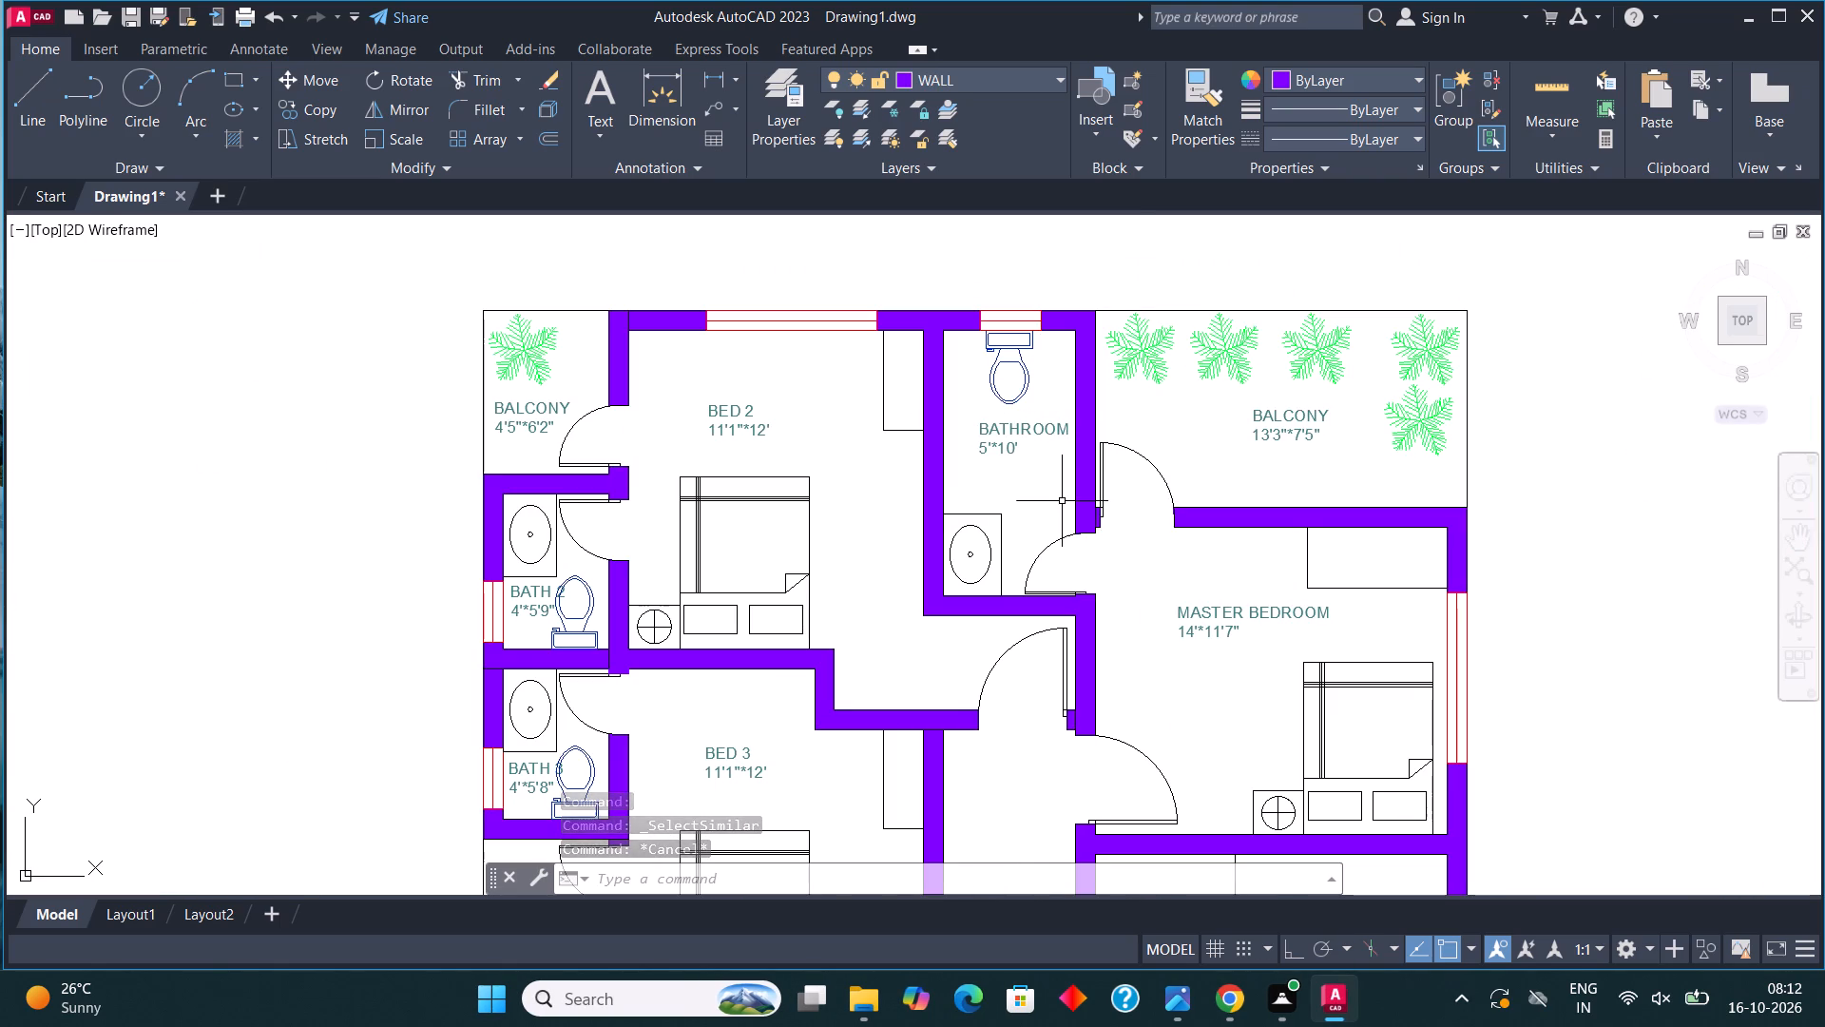
pyautogui.click(954, 75)
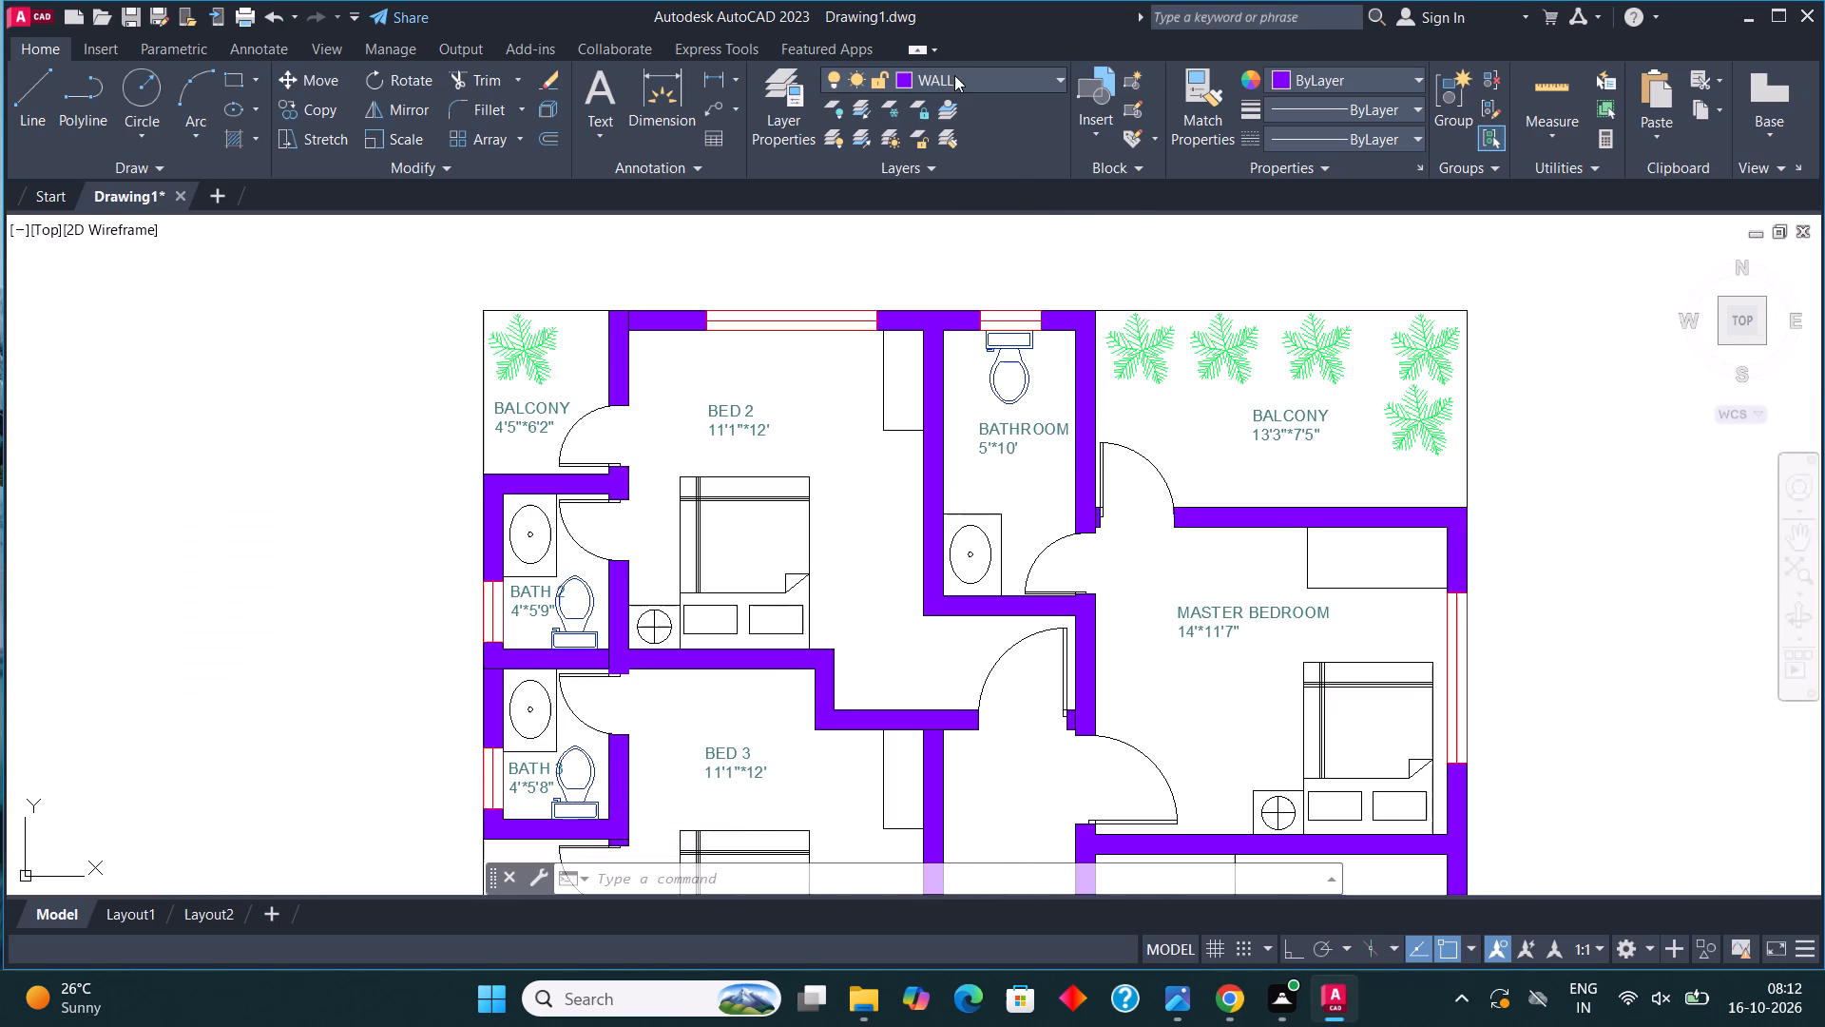
pyautogui.click(907, 168)
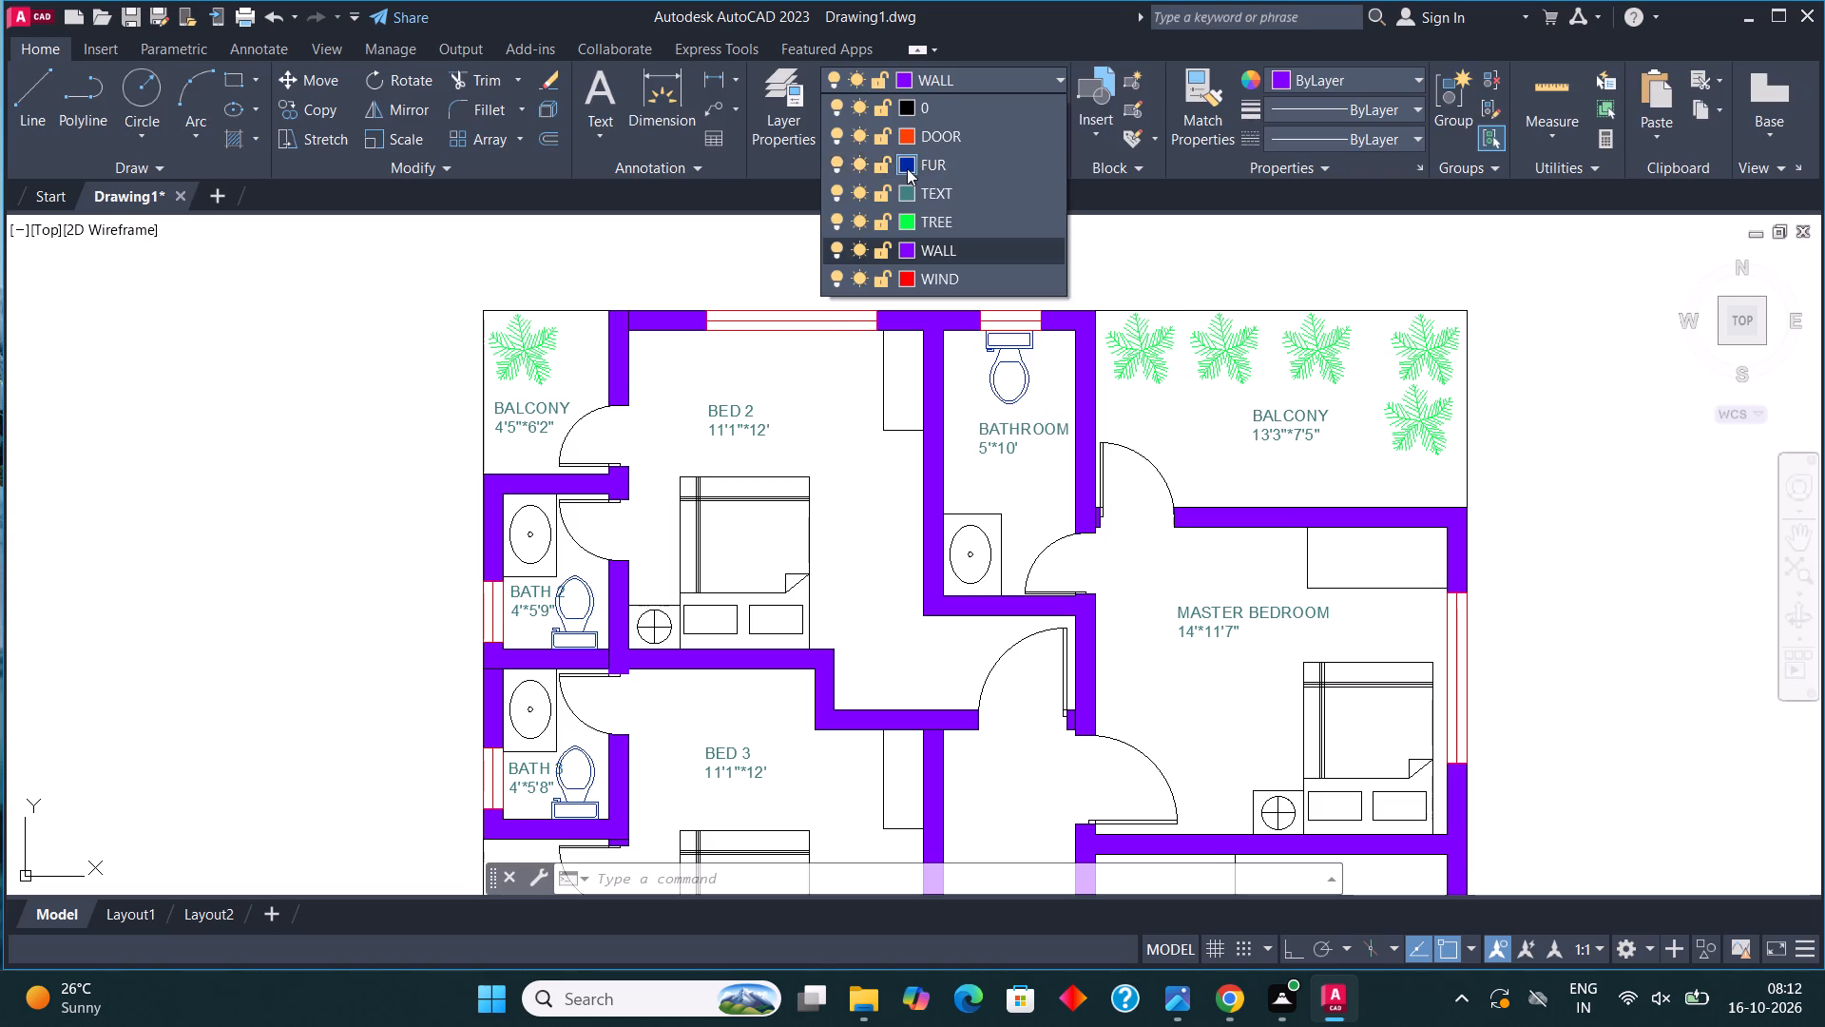
pyautogui.click(1049, 412)
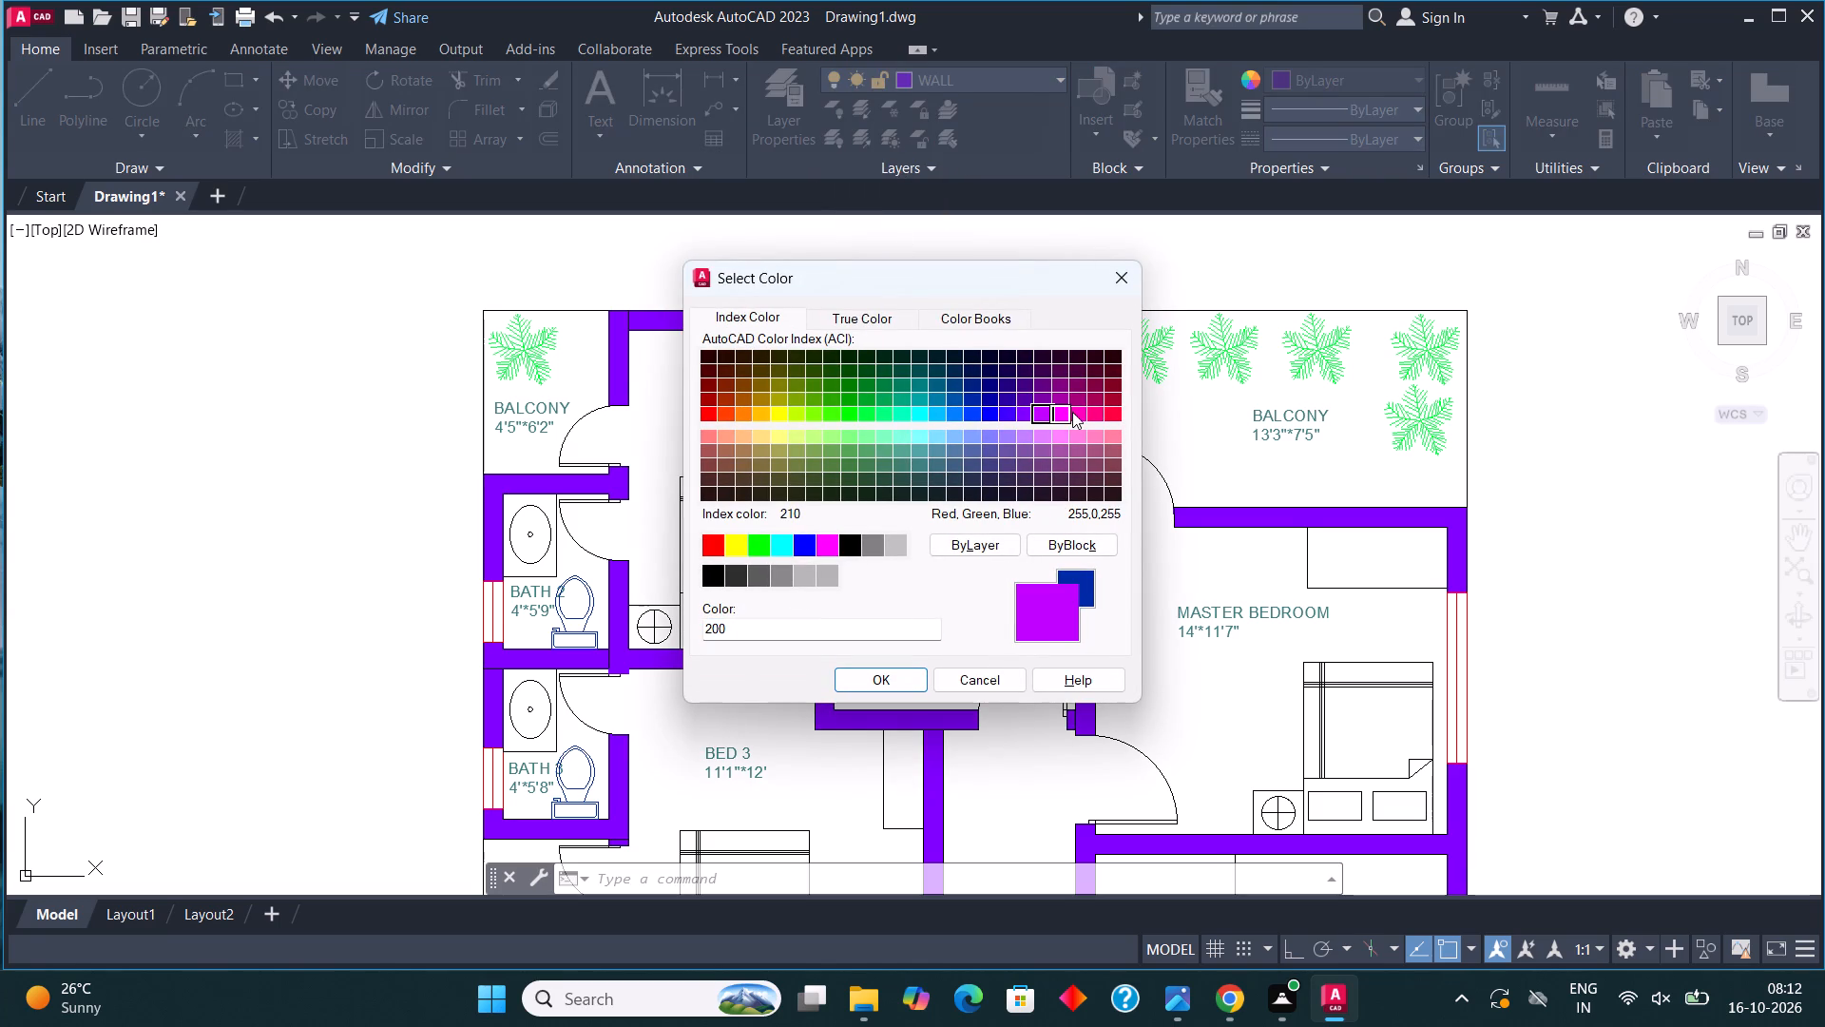
pyautogui.click(1056, 412)
pyautogui.click(899, 669)
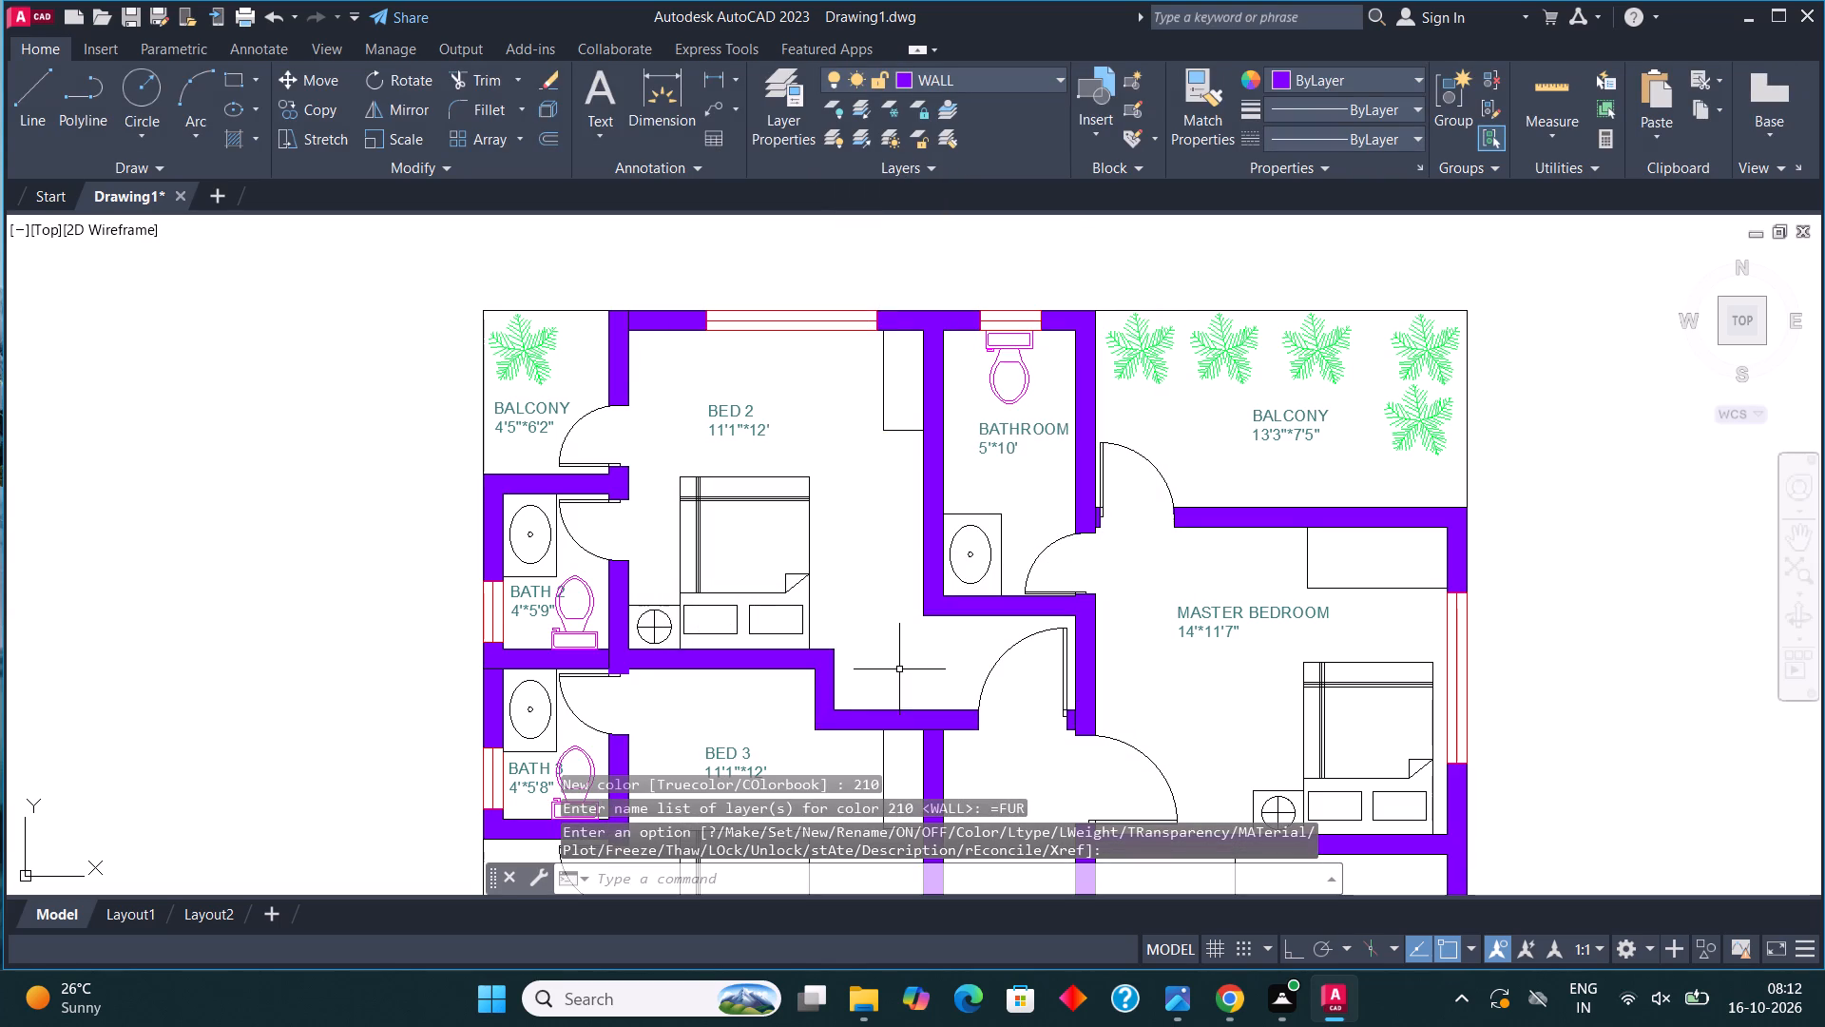
# Assign the complete BED 2 bed, including its pillows, blanket lines and side table, to the FUR layer.
pyautogui.scroll(-1, 1038, 378)
pyautogui.scroll(2, 854, 486)
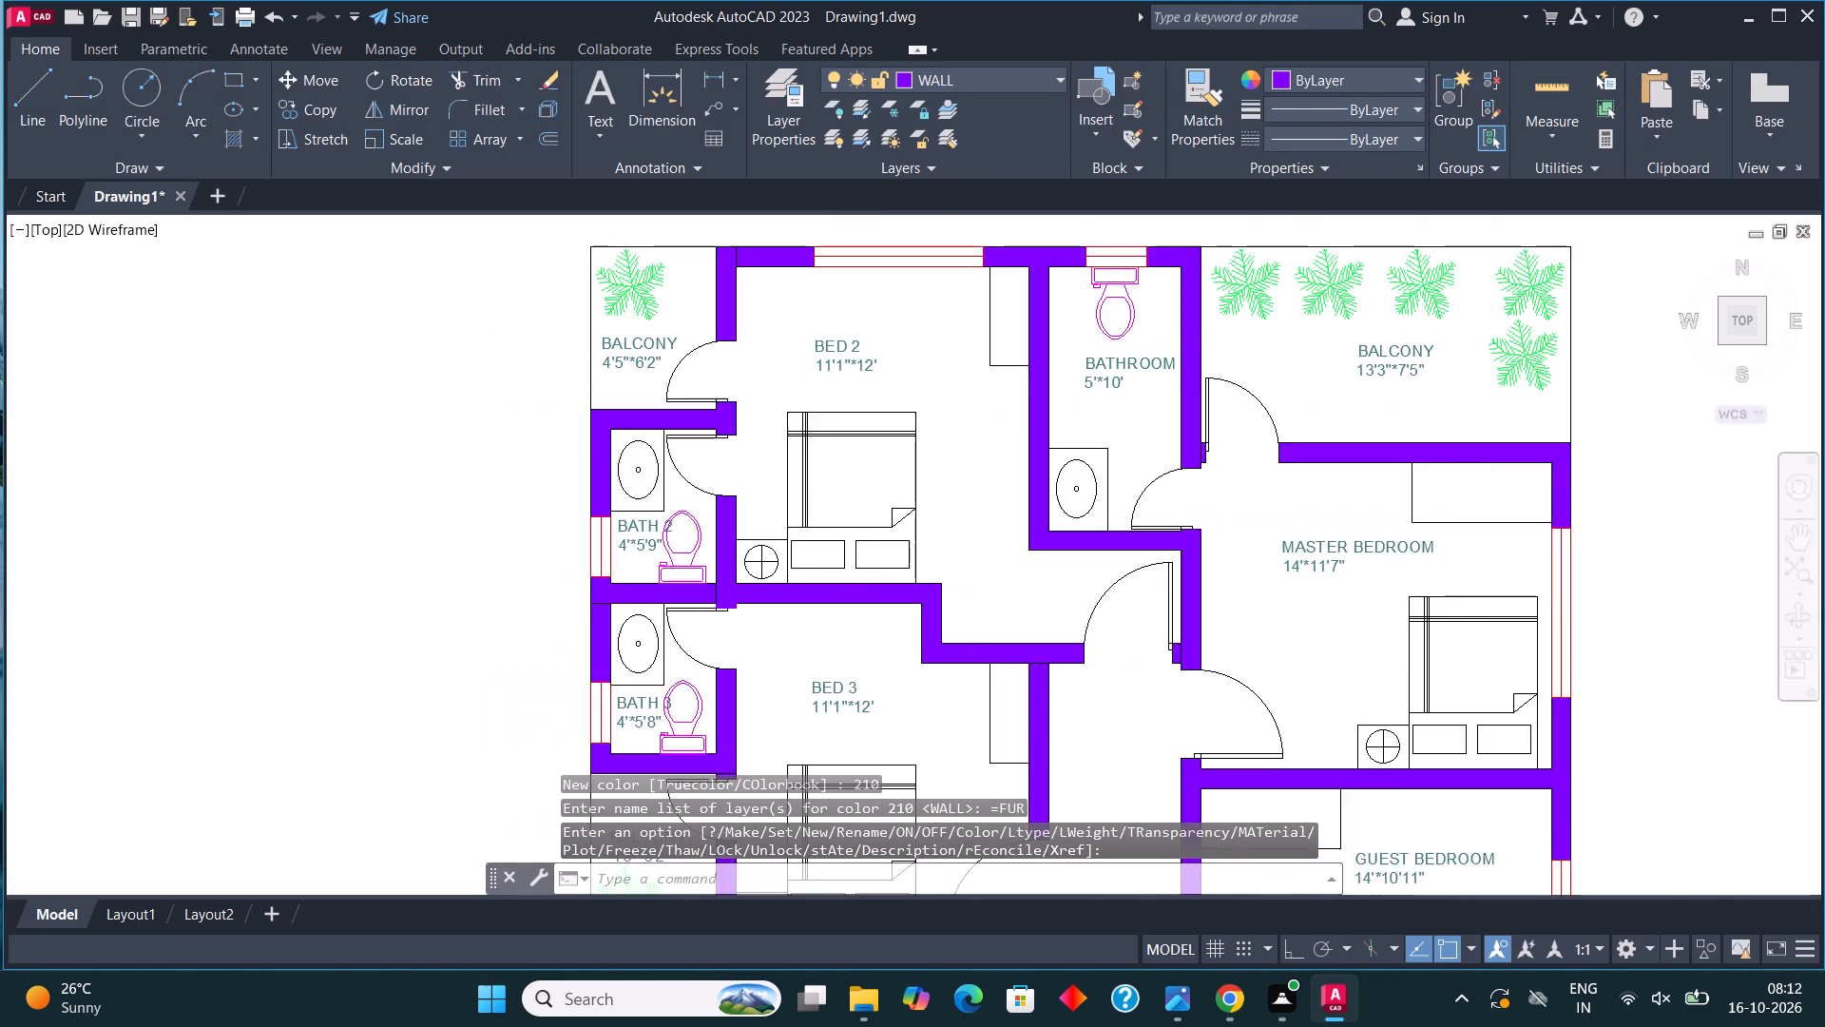
pyautogui.click(1002, 614)
pyautogui.click(684, 425)
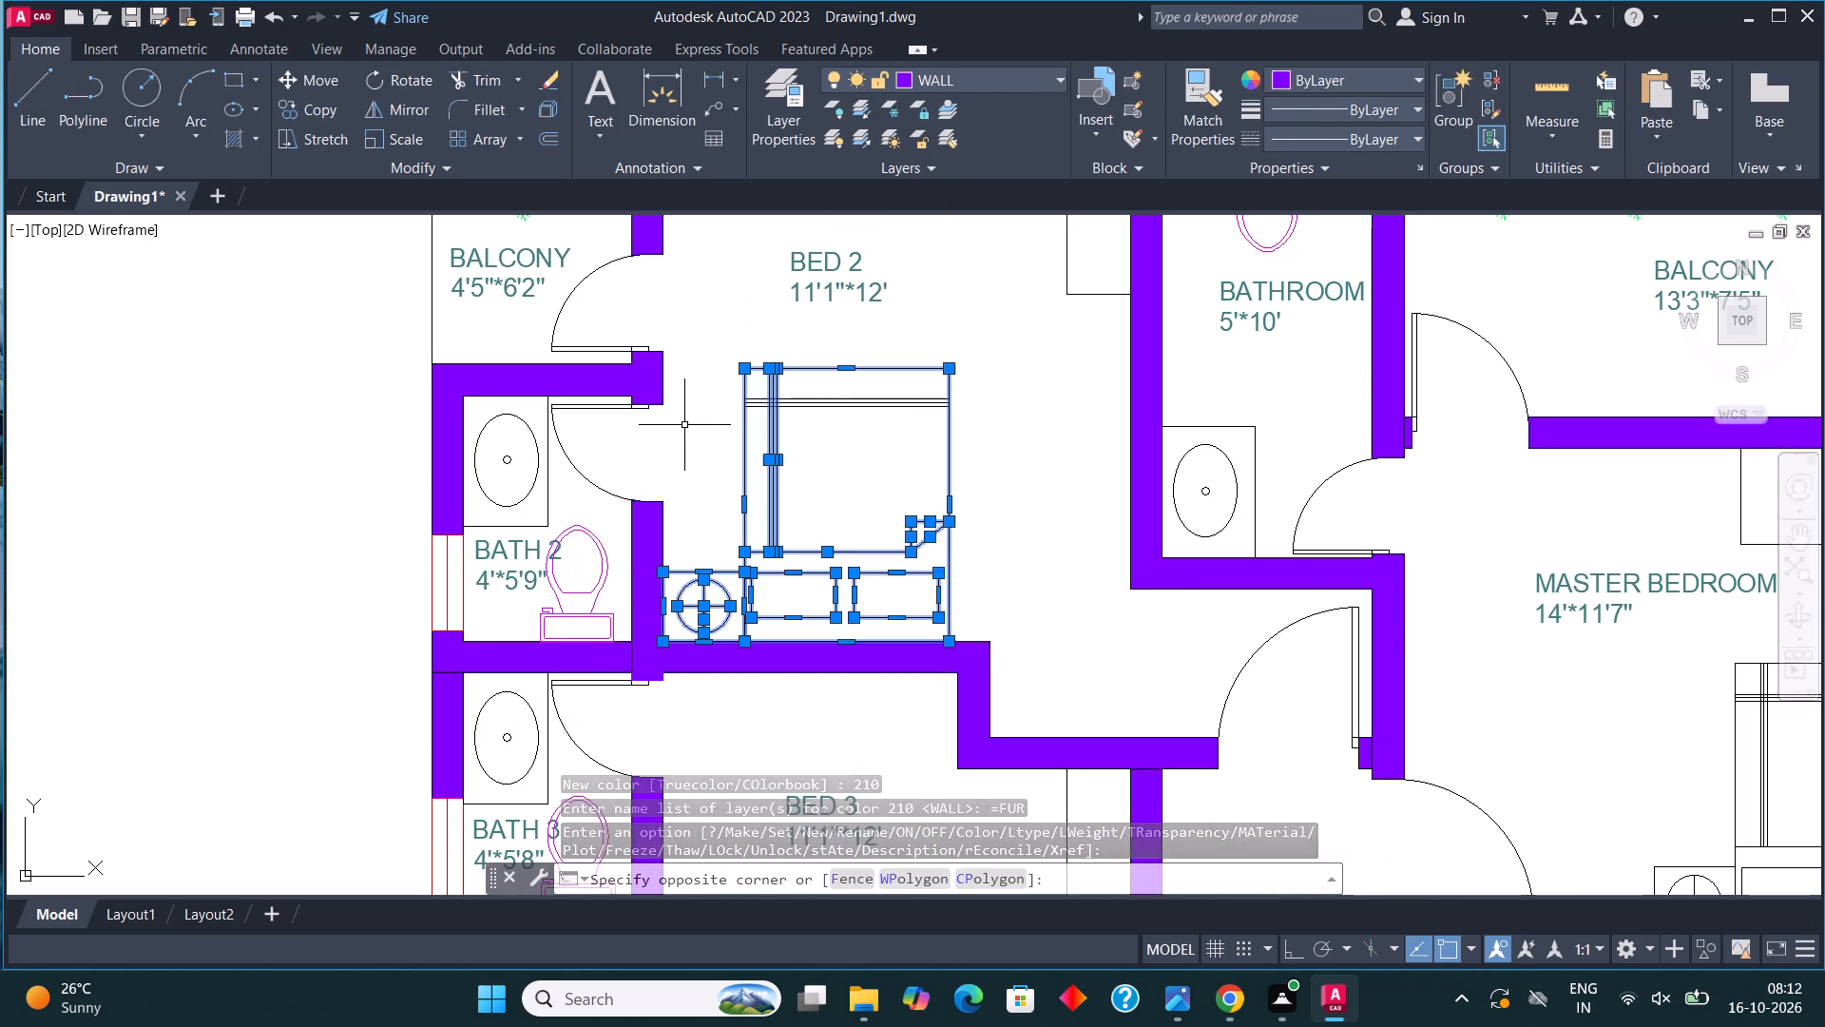
pyautogui.moveTo(1024, 501); pyautogui.dragTo(1012, 483)
pyautogui.click(712, 334)
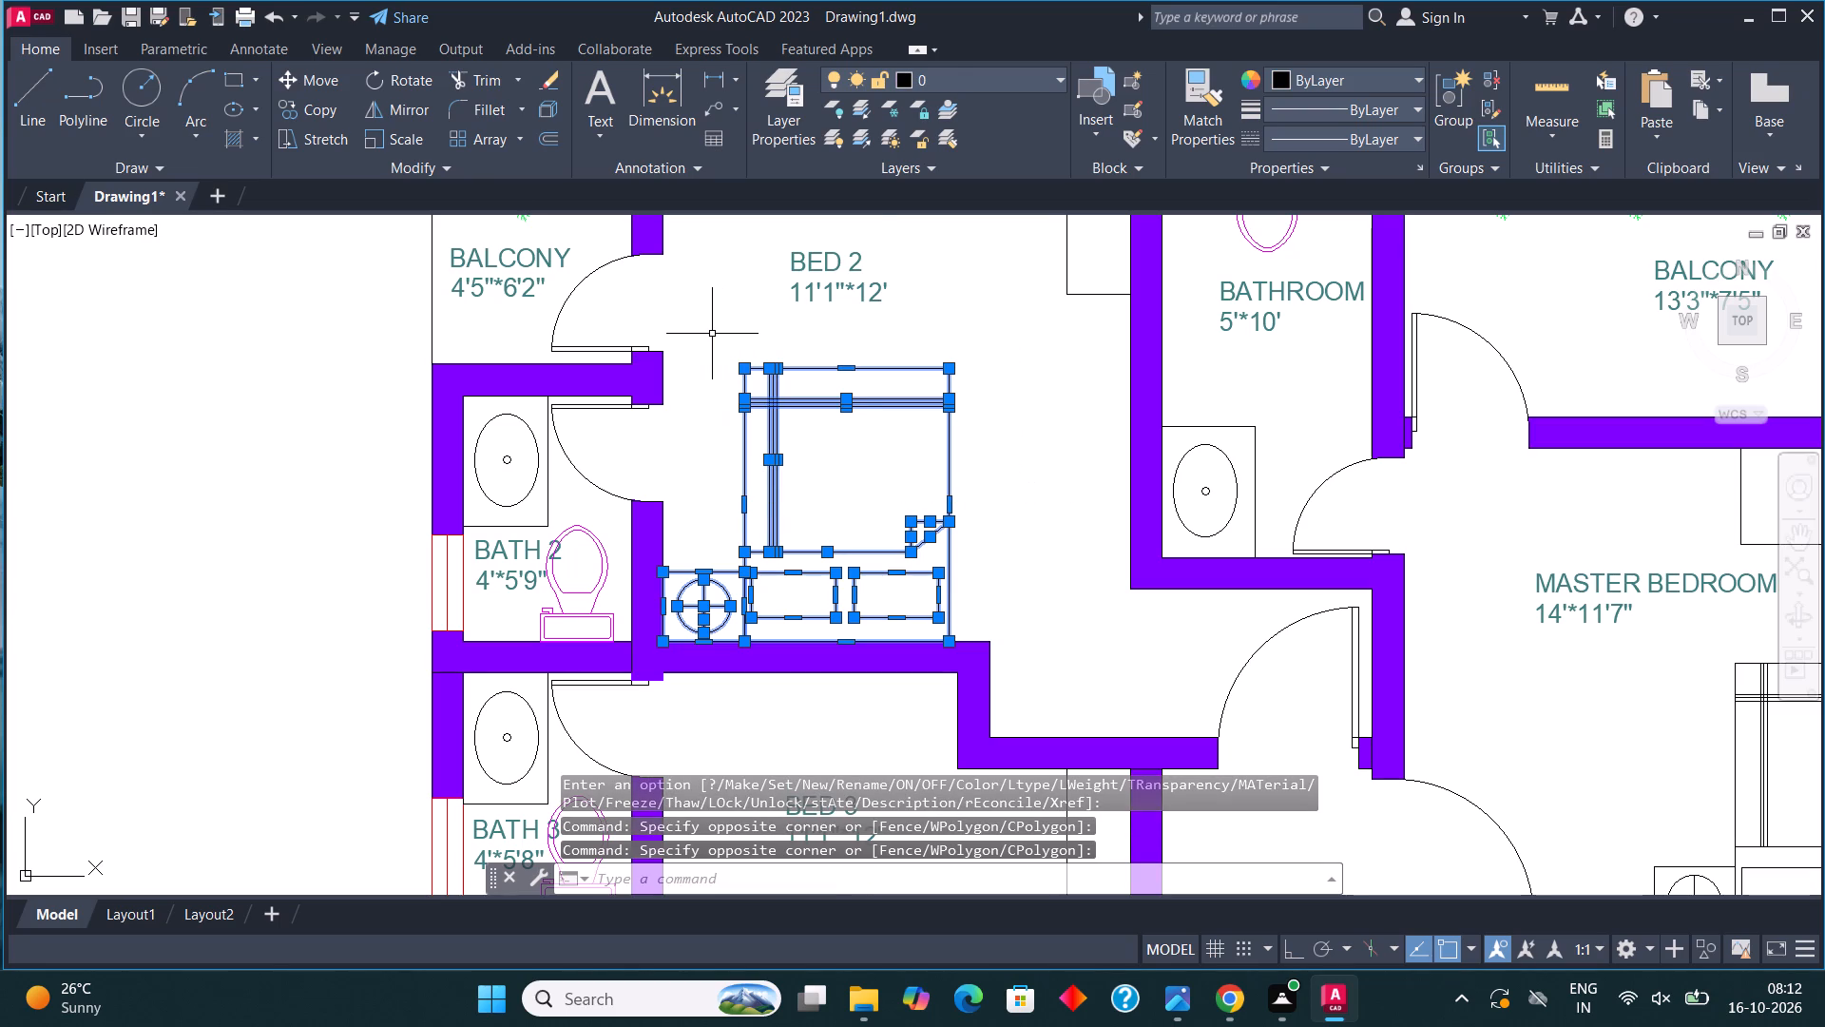
pyautogui.click(1010, 65)
pyautogui.click(980, 58)
pyautogui.click(980, 74)
pyautogui.click(957, 166)
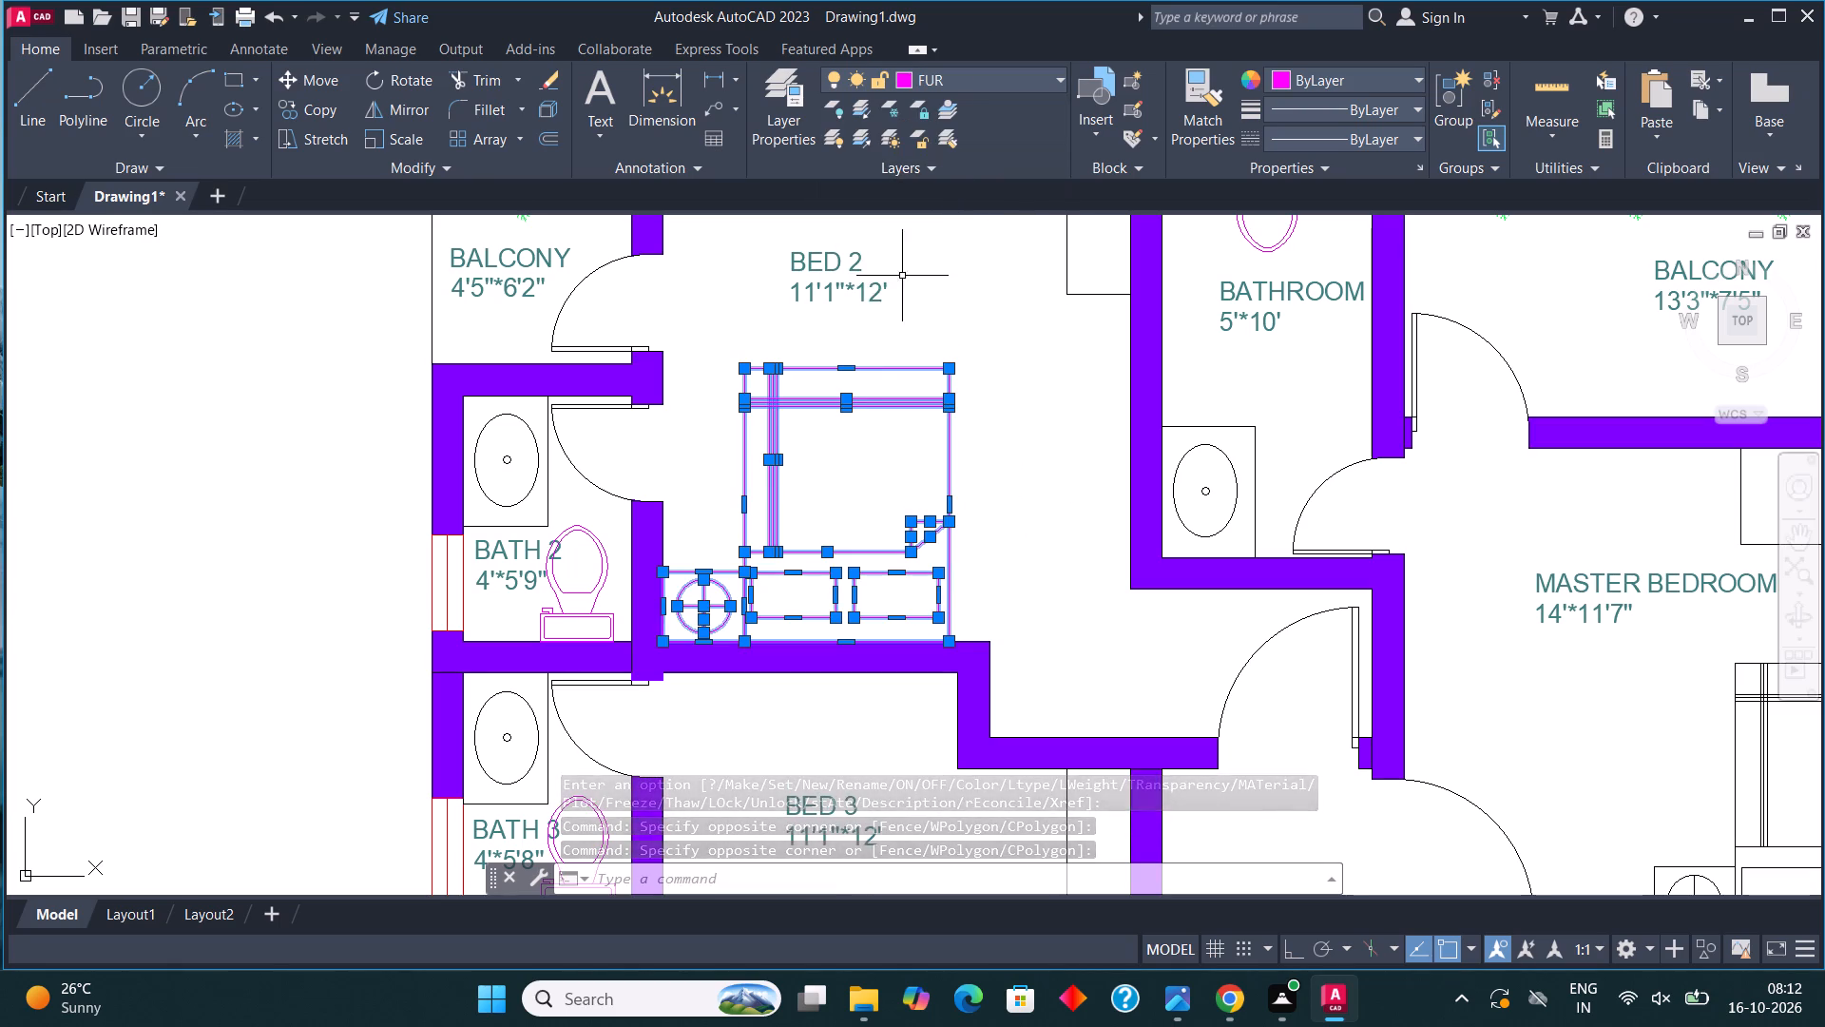
pyautogui.press('Escape')
# Assign the MASTER BEDROOM bed and its side table to the FUR layer.
pyautogui.scroll(-2, 870, 498)
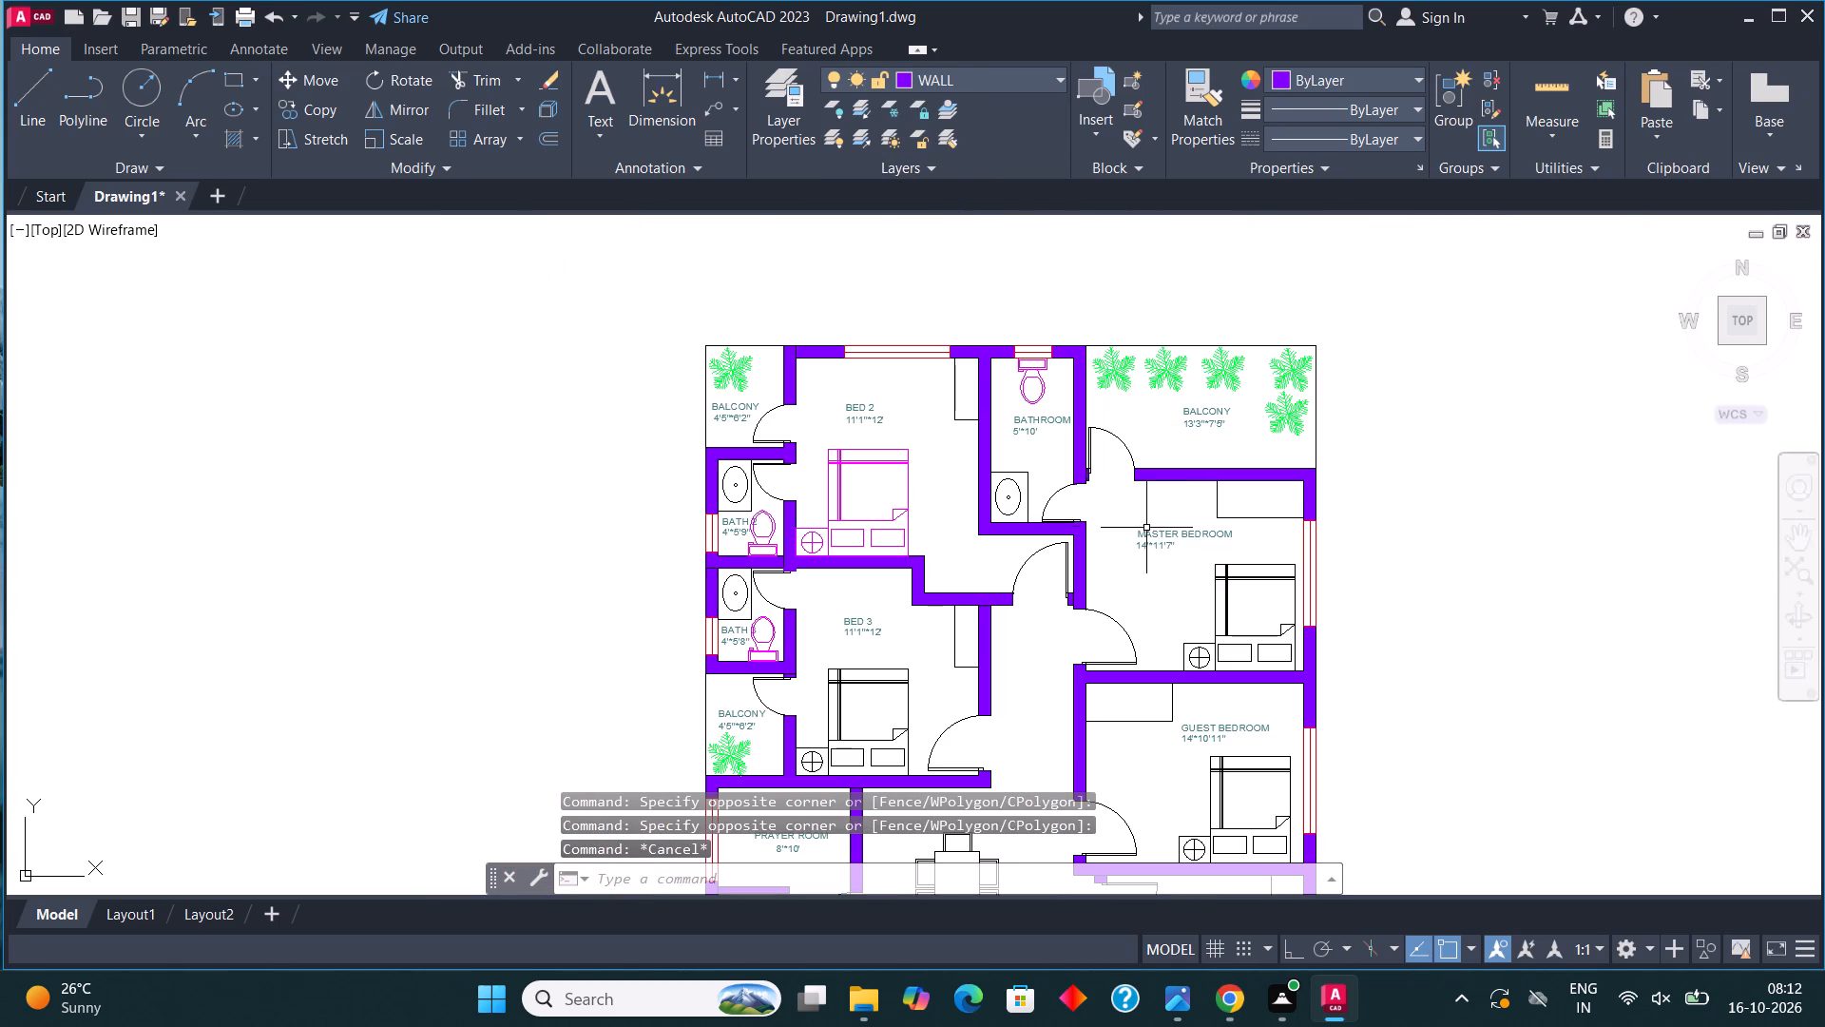
pyautogui.scroll(3, 1278, 676)
pyautogui.click(1351, 650)
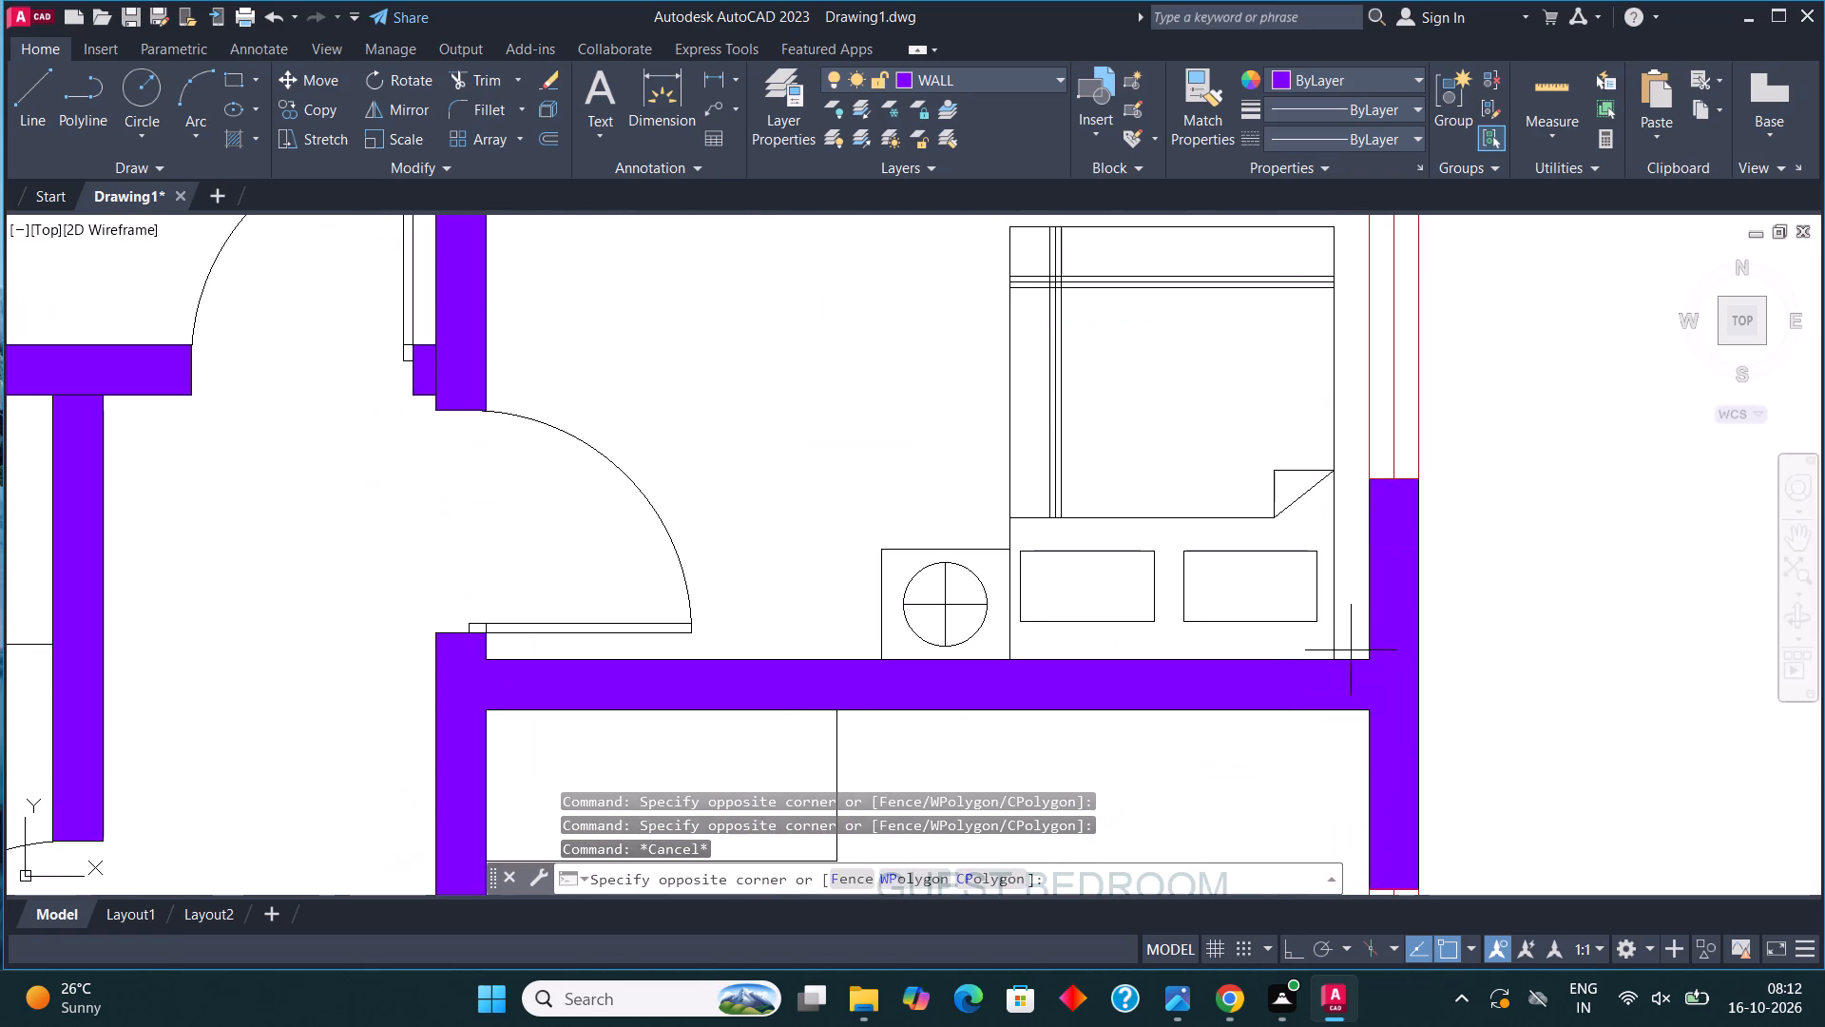
pyautogui.scroll(-1, 1287, 607)
pyautogui.click(1011, 344)
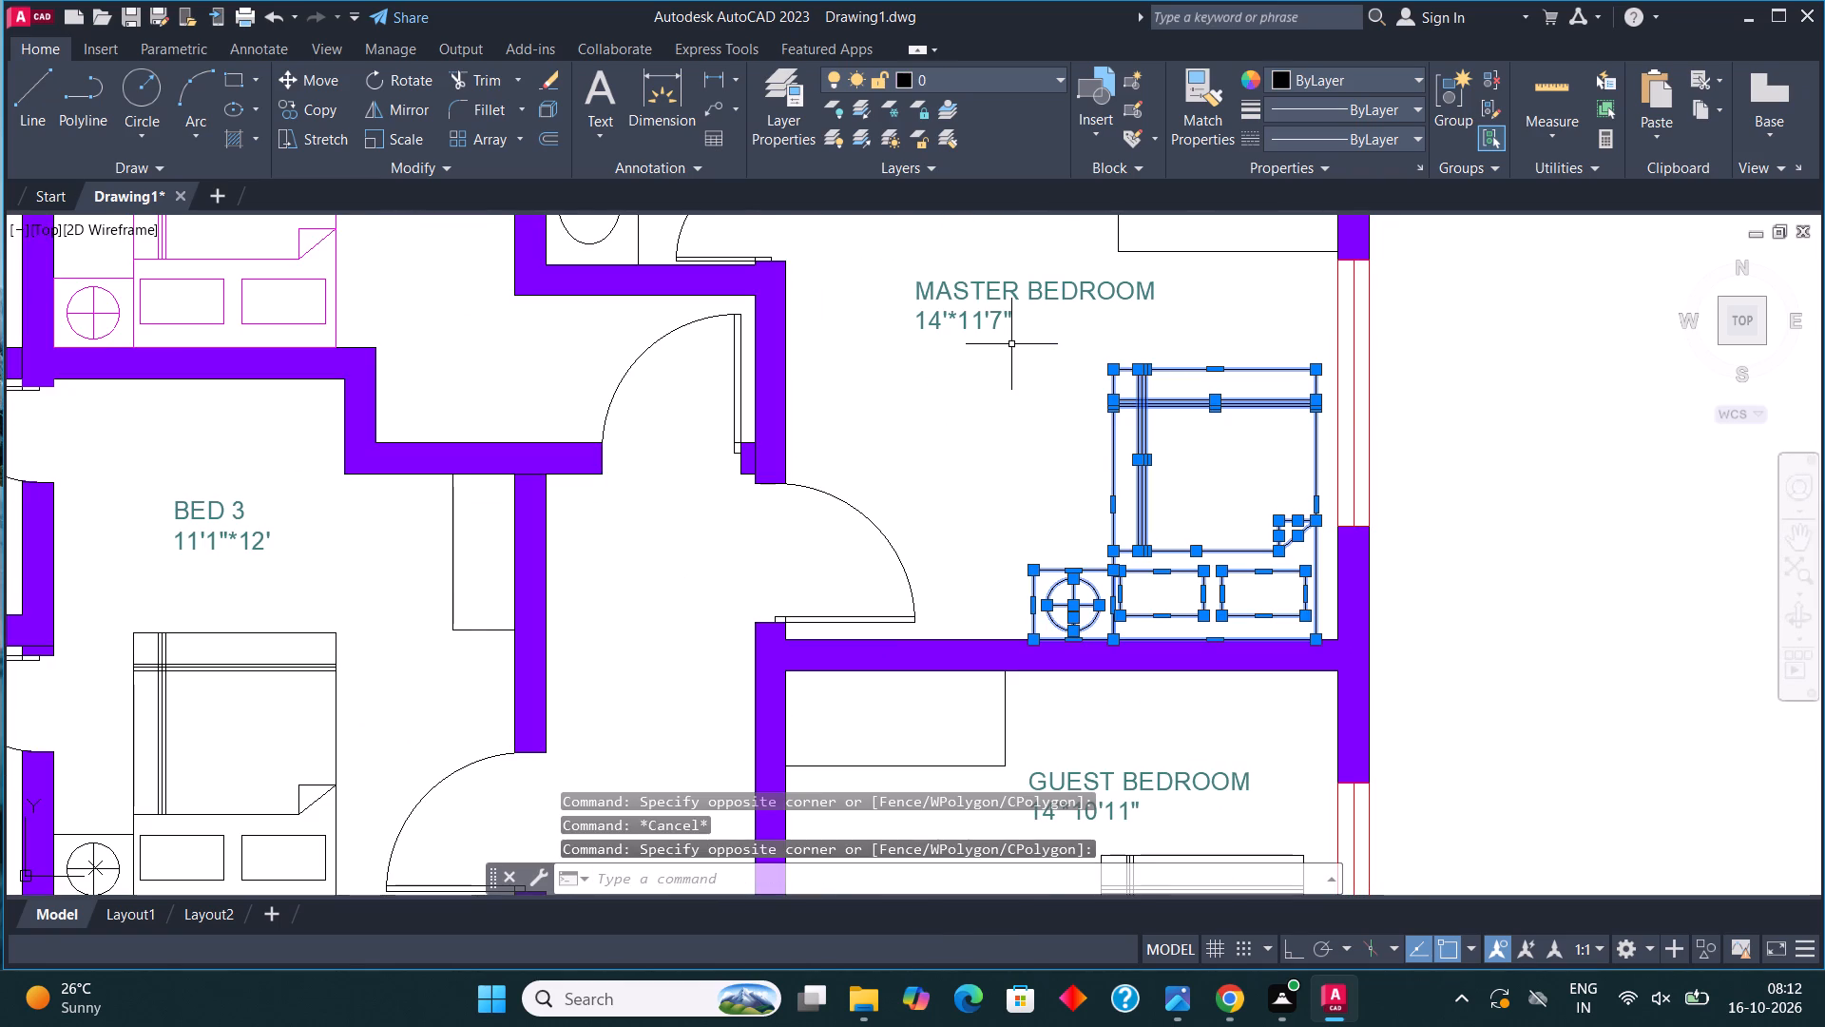
pyautogui.click(996, 79)
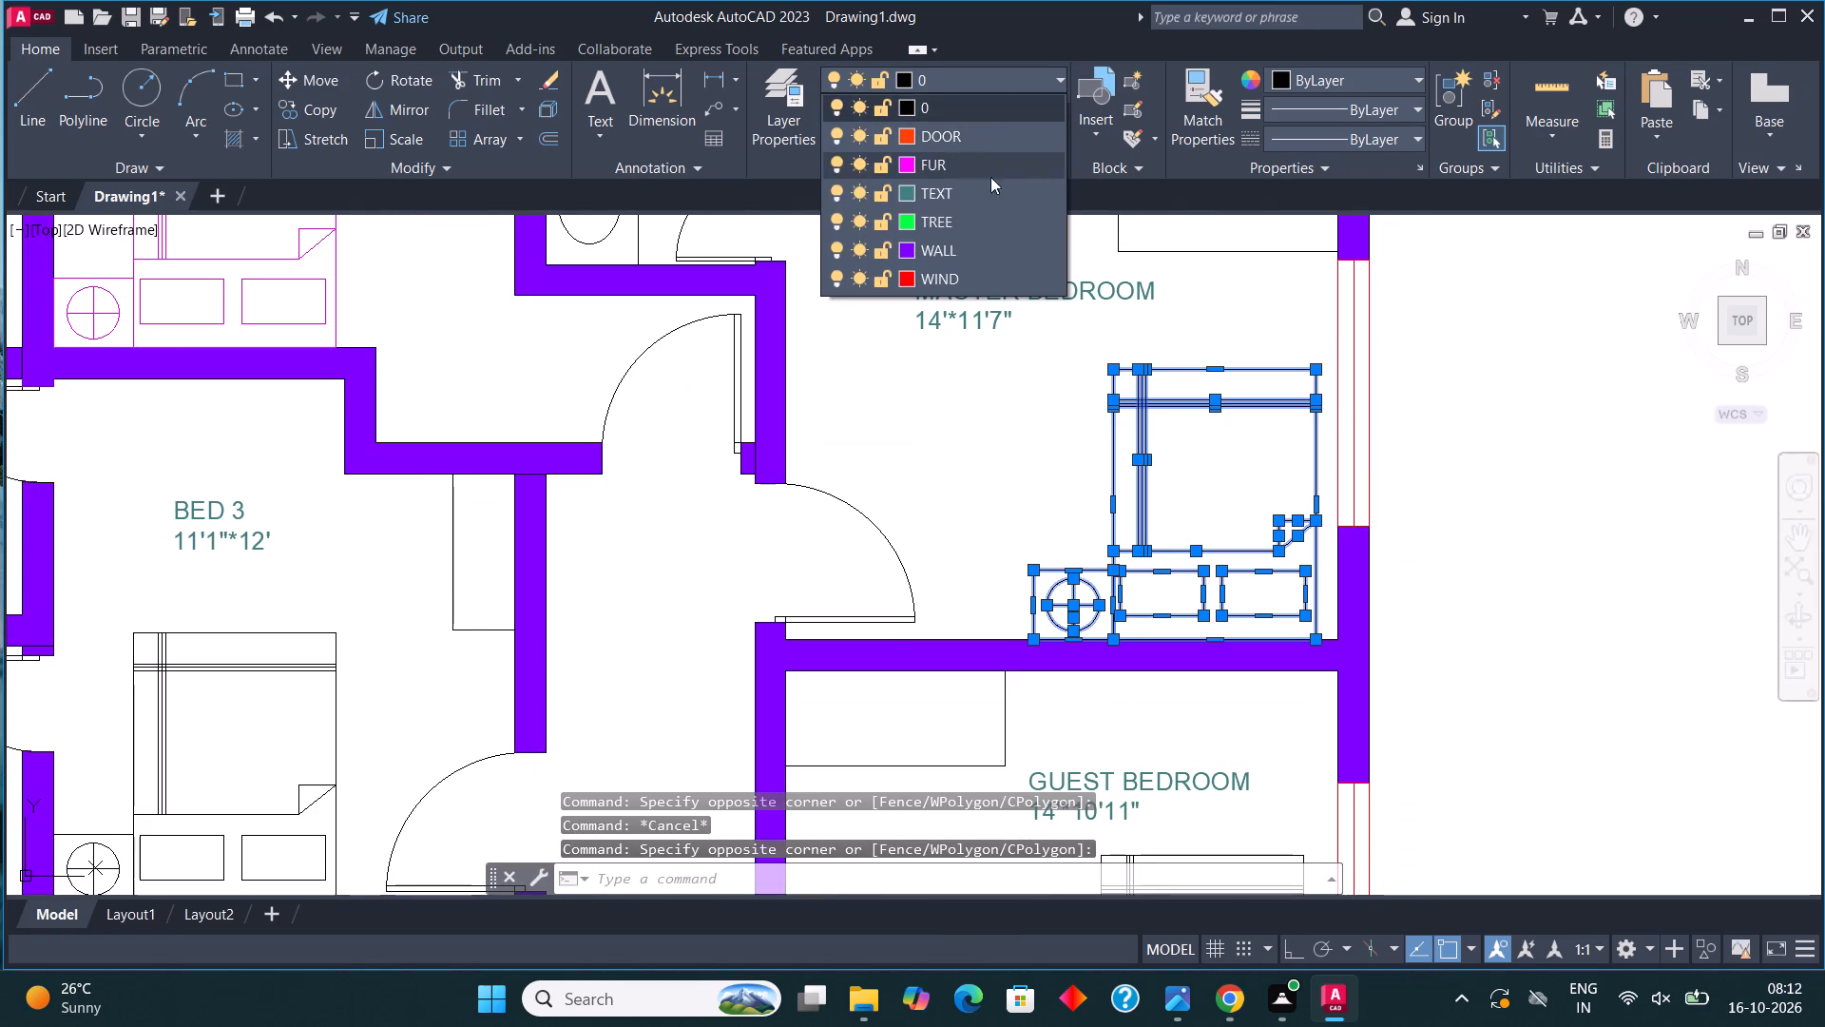
pyautogui.click(973, 163)
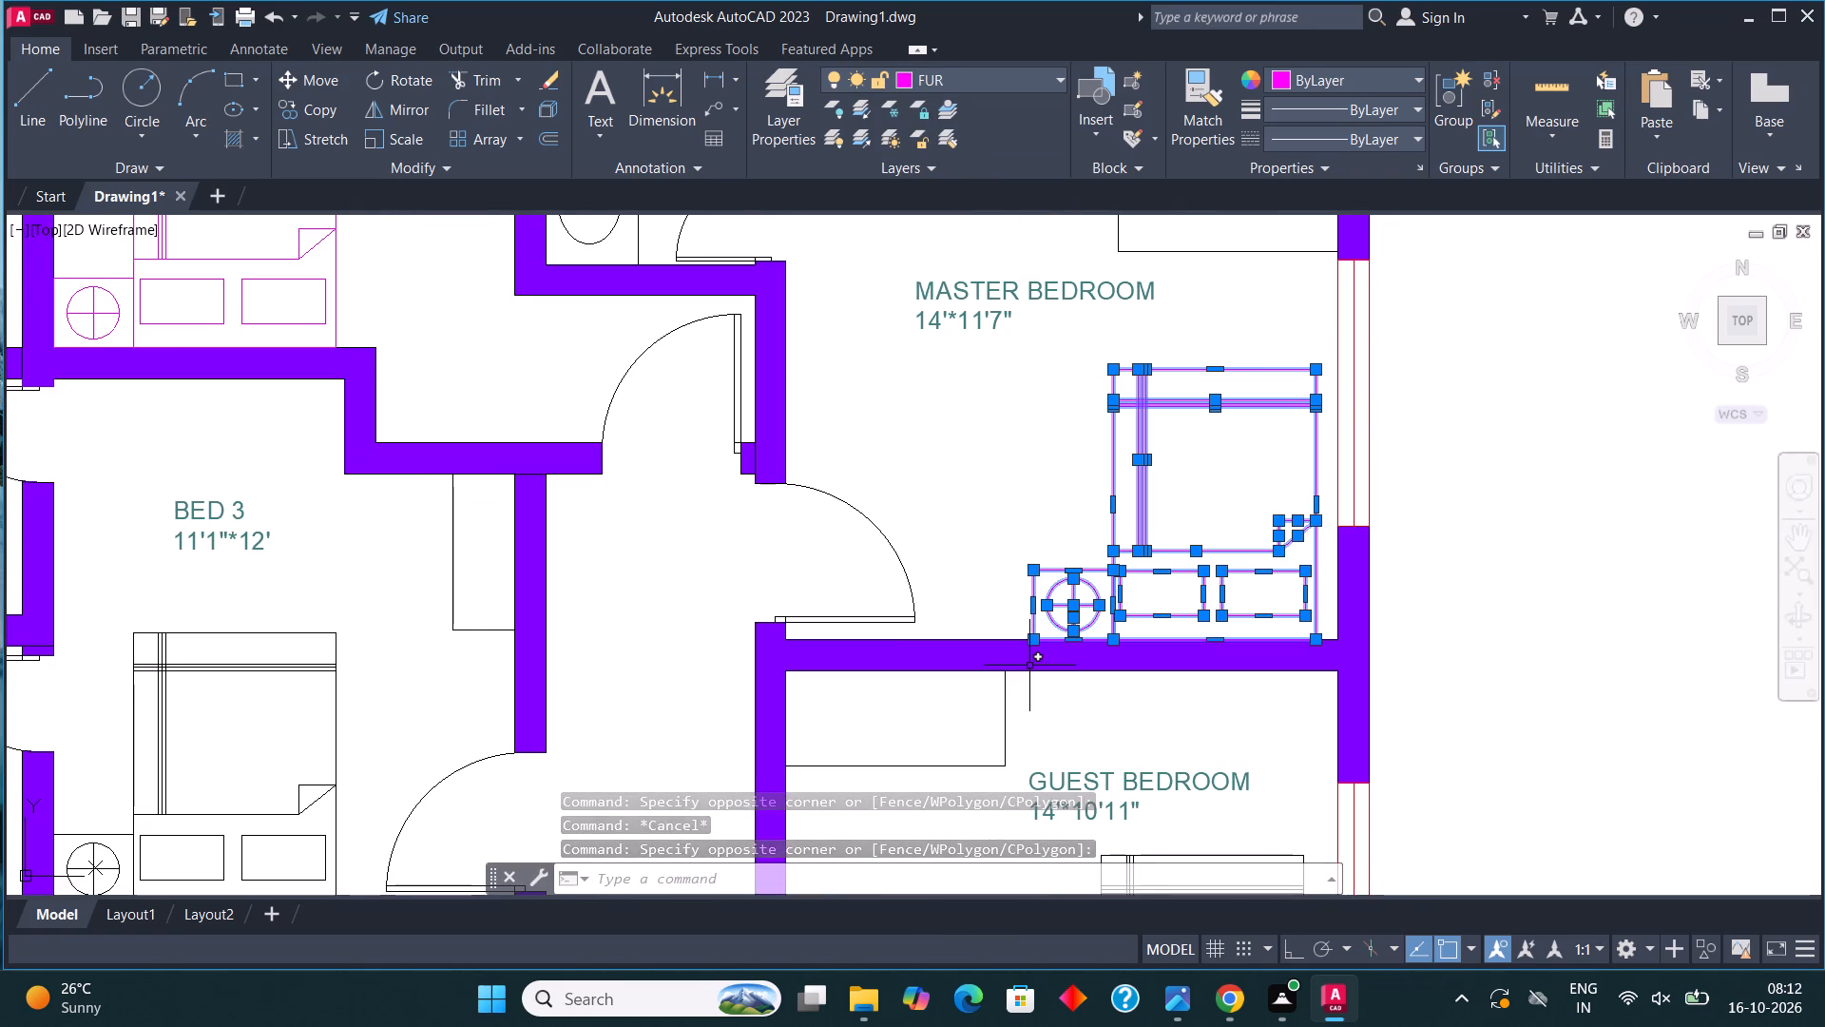
pyautogui.press('Escape')
# Assign the washbasins in BATHROOM, BATH 2, BATH 3 and COMMON TOILET, plus the two circles below the PRAYER ROOM, to the FUR layer.
pyautogui.scroll(-1, 1033, 671)
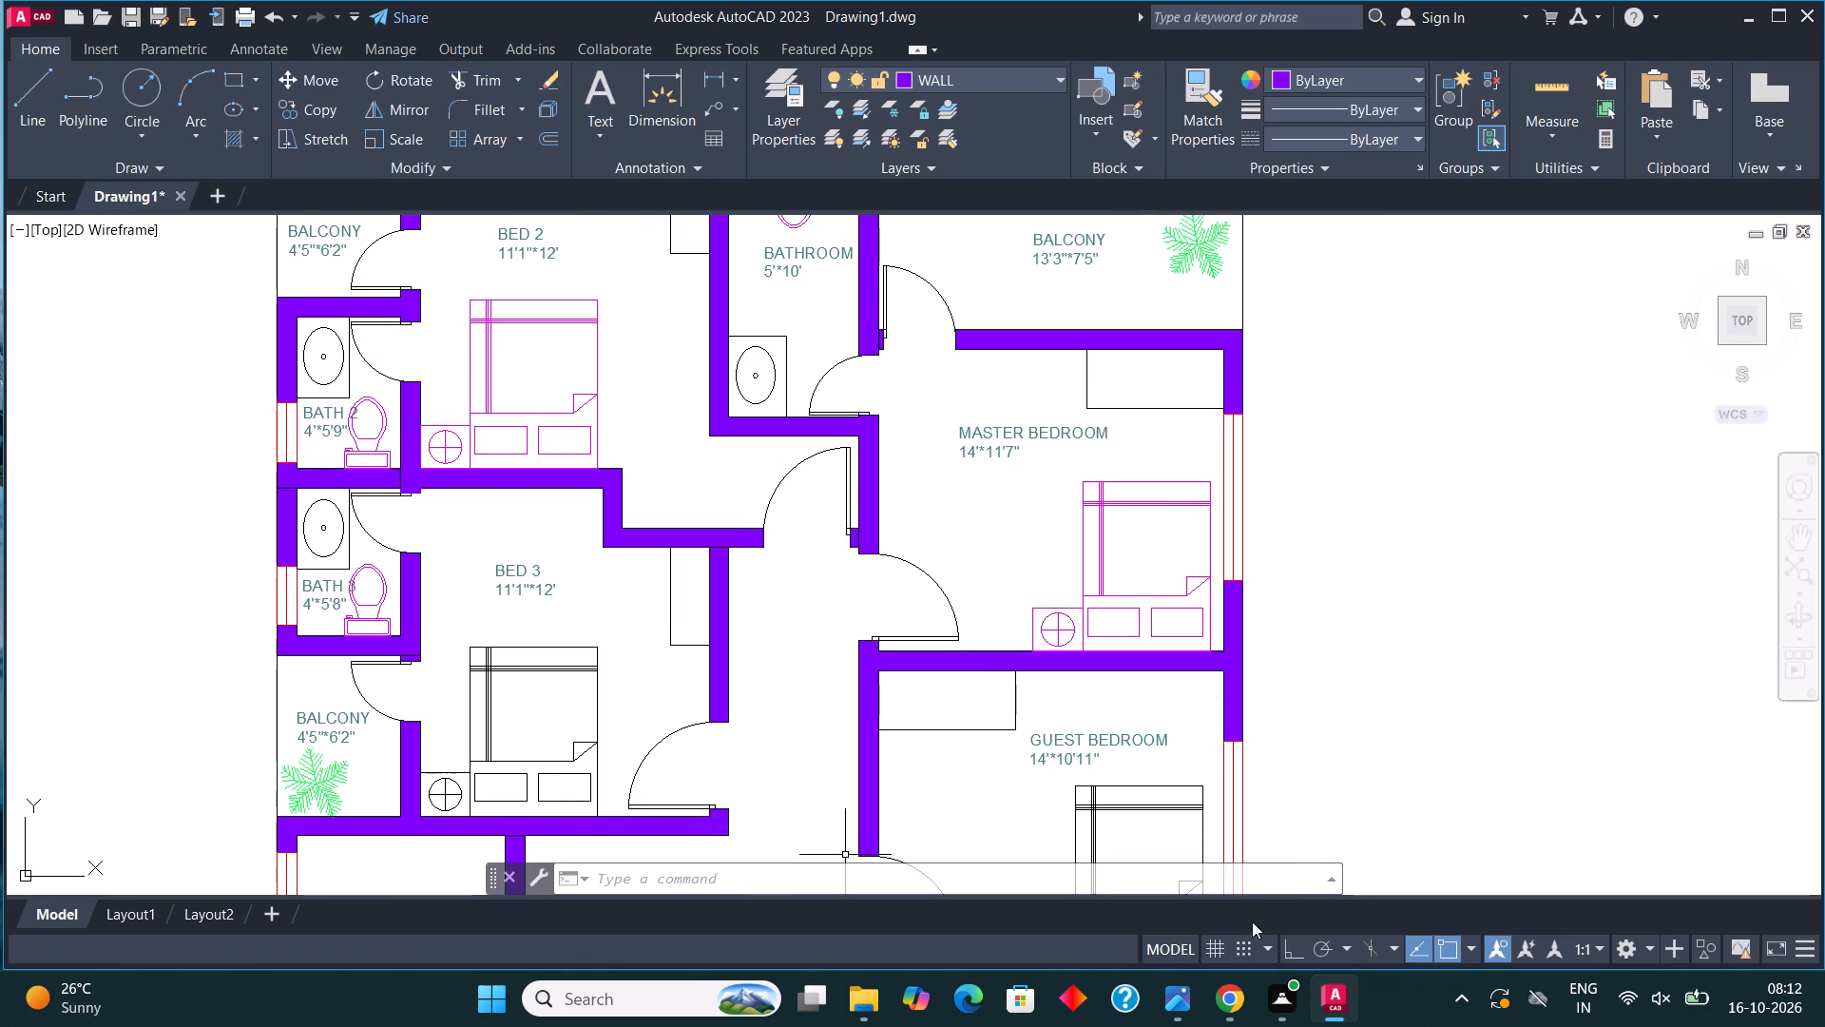
pyautogui.moveTo(522, 523); pyautogui.dragTo(796, 773, button='middle')
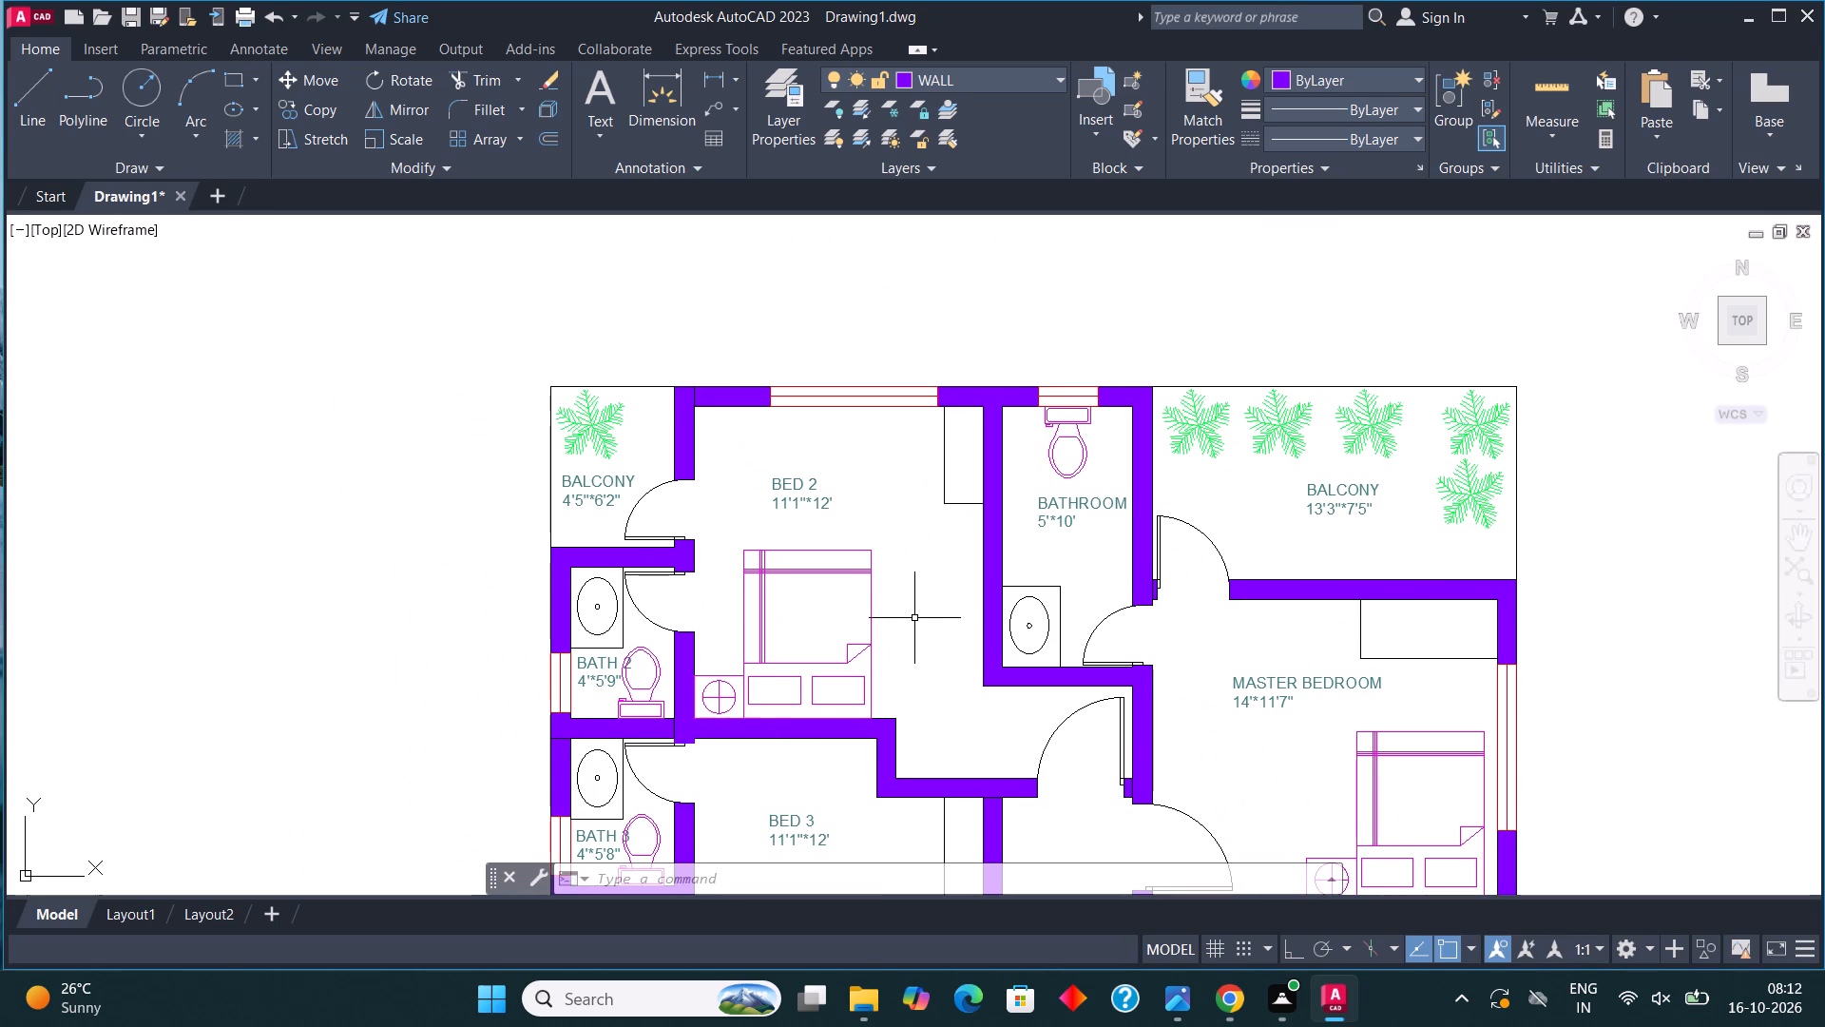
pyautogui.scroll(3, 1055, 619)
pyautogui.click(1078, 667)
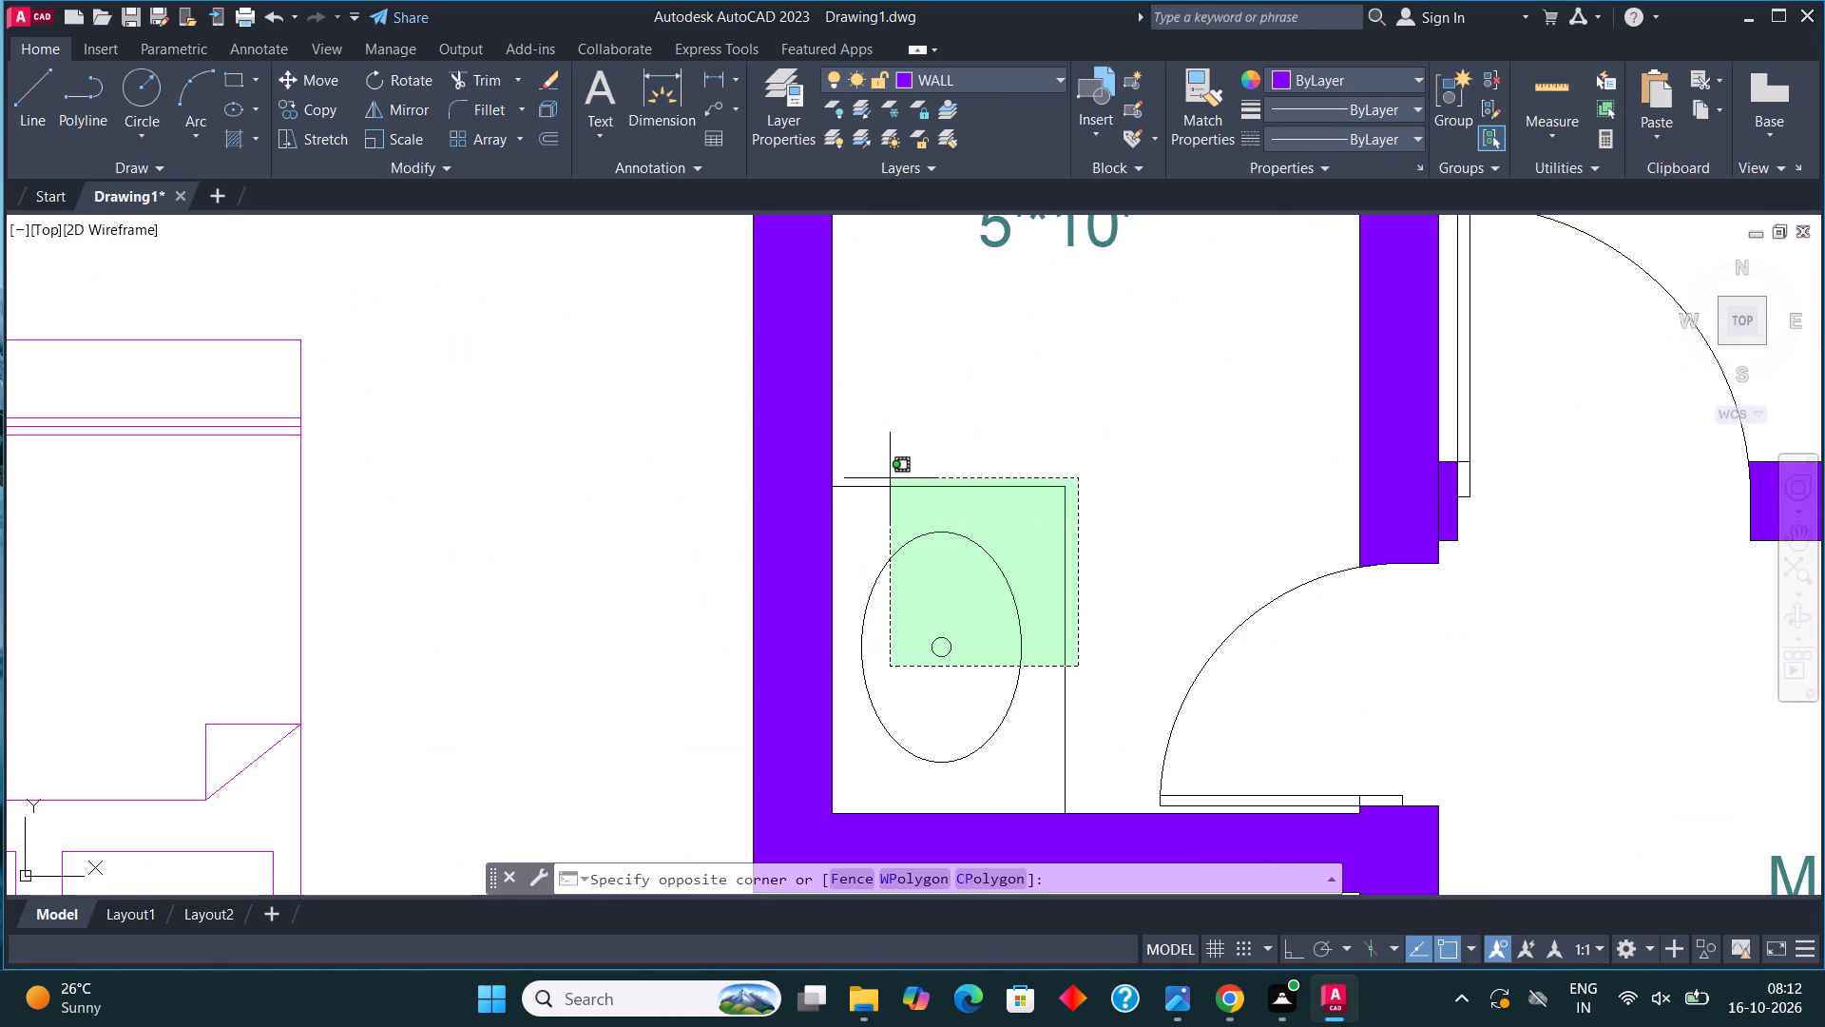
pyautogui.click(892, 482)
pyautogui.scroll(-2, 1028, 477)
pyautogui.scroll(3, 276, 513)
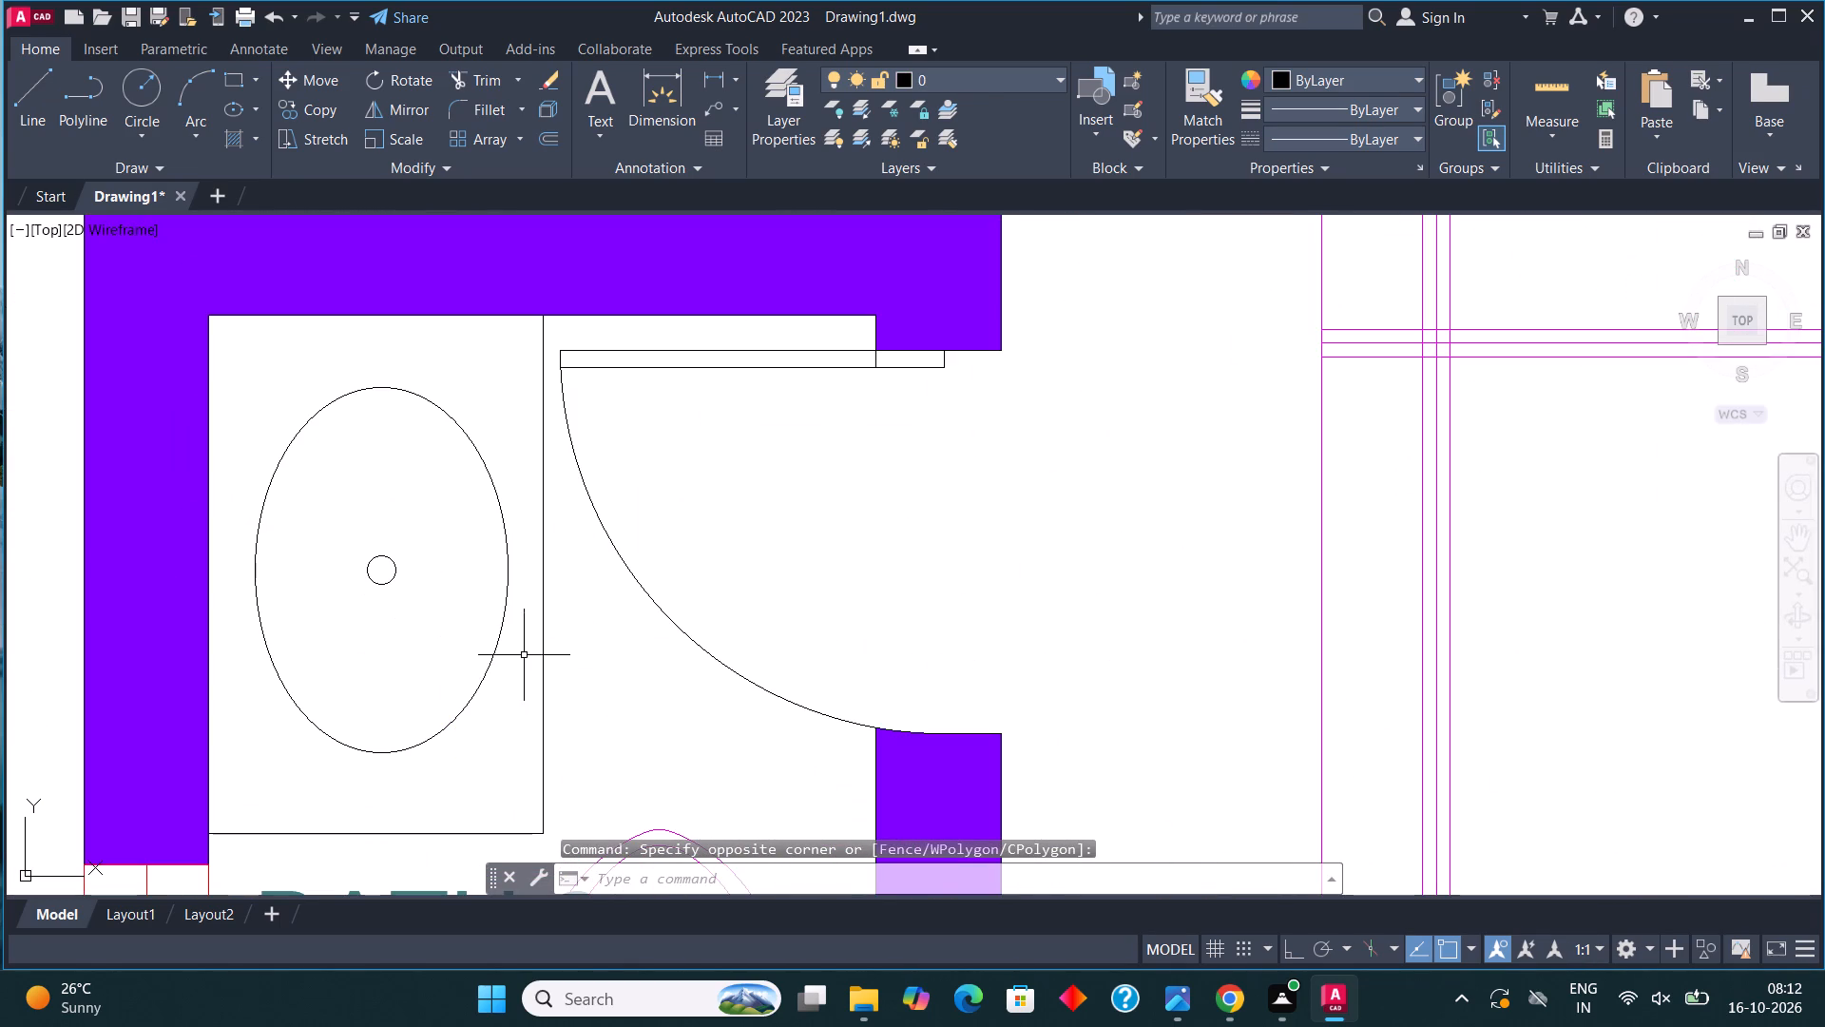
pyautogui.moveTo(594, 719); pyautogui.dragTo(578, 707)
pyautogui.click(371, 538)
pyautogui.scroll(-3, 661, 511)
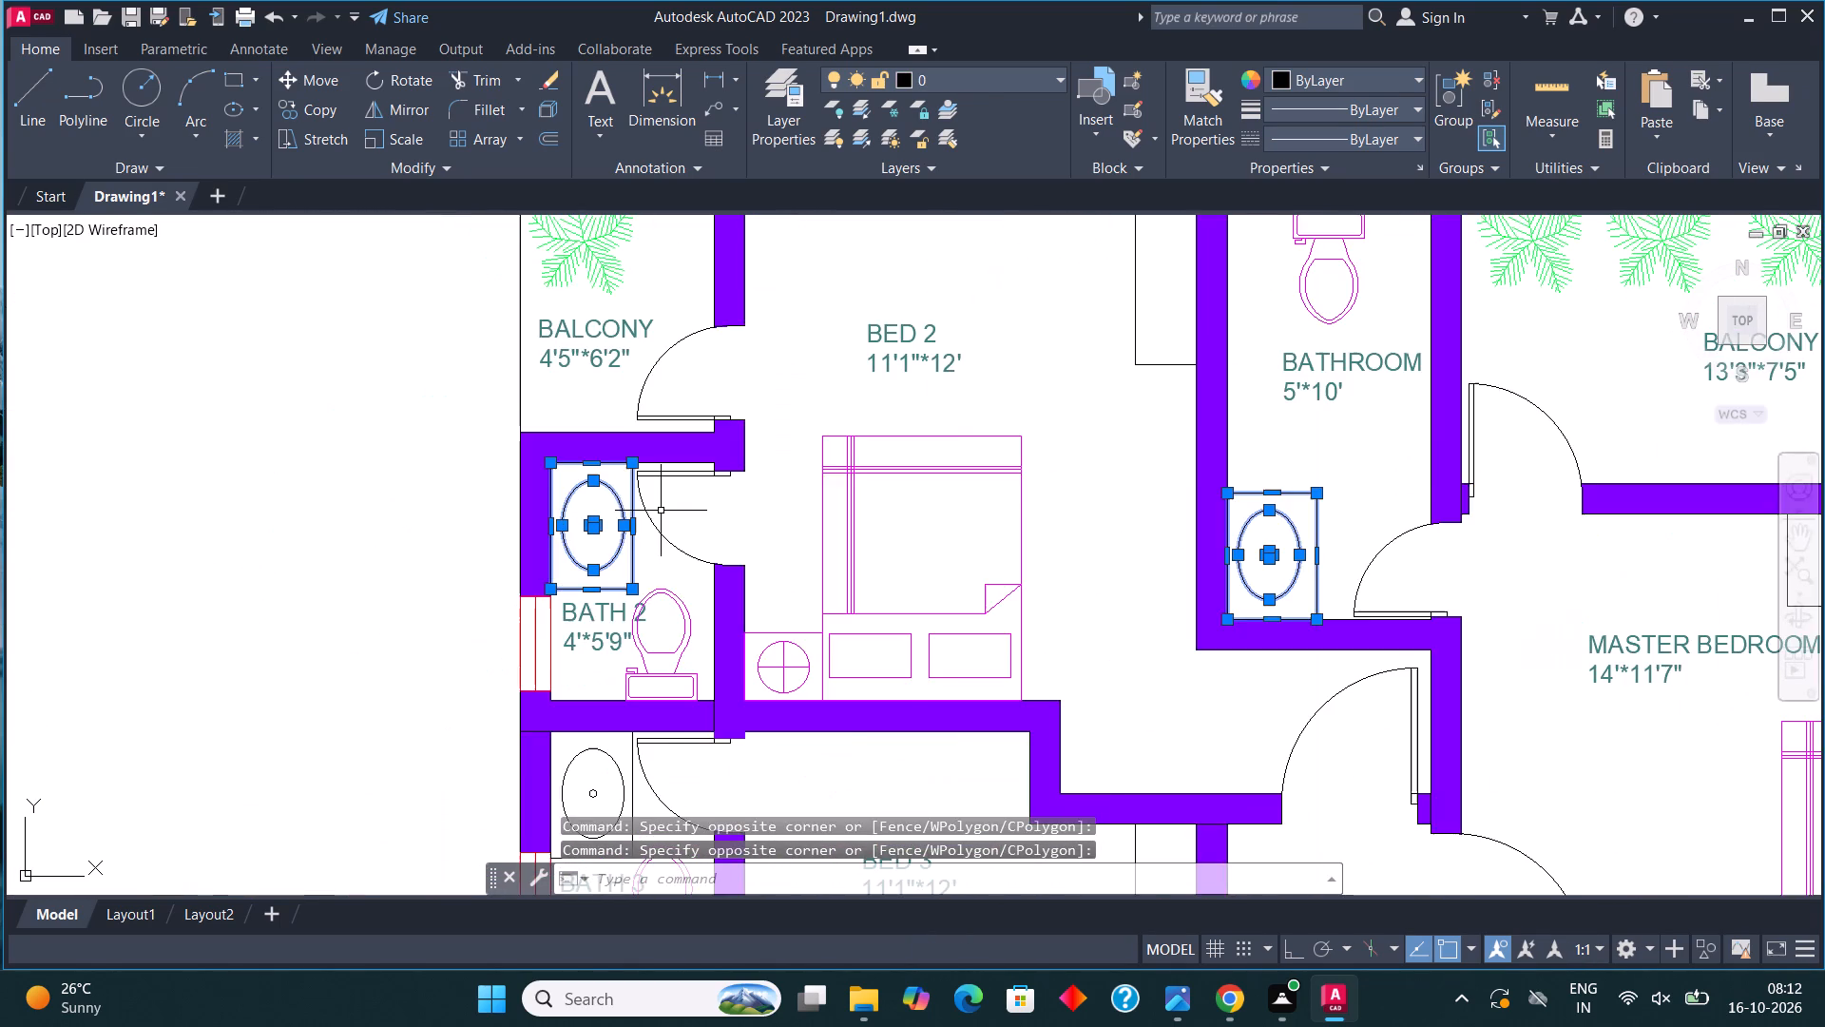
pyautogui.scroll(-1, 661, 511)
pyautogui.scroll(4, 602, 752)
pyautogui.click(876, 553)
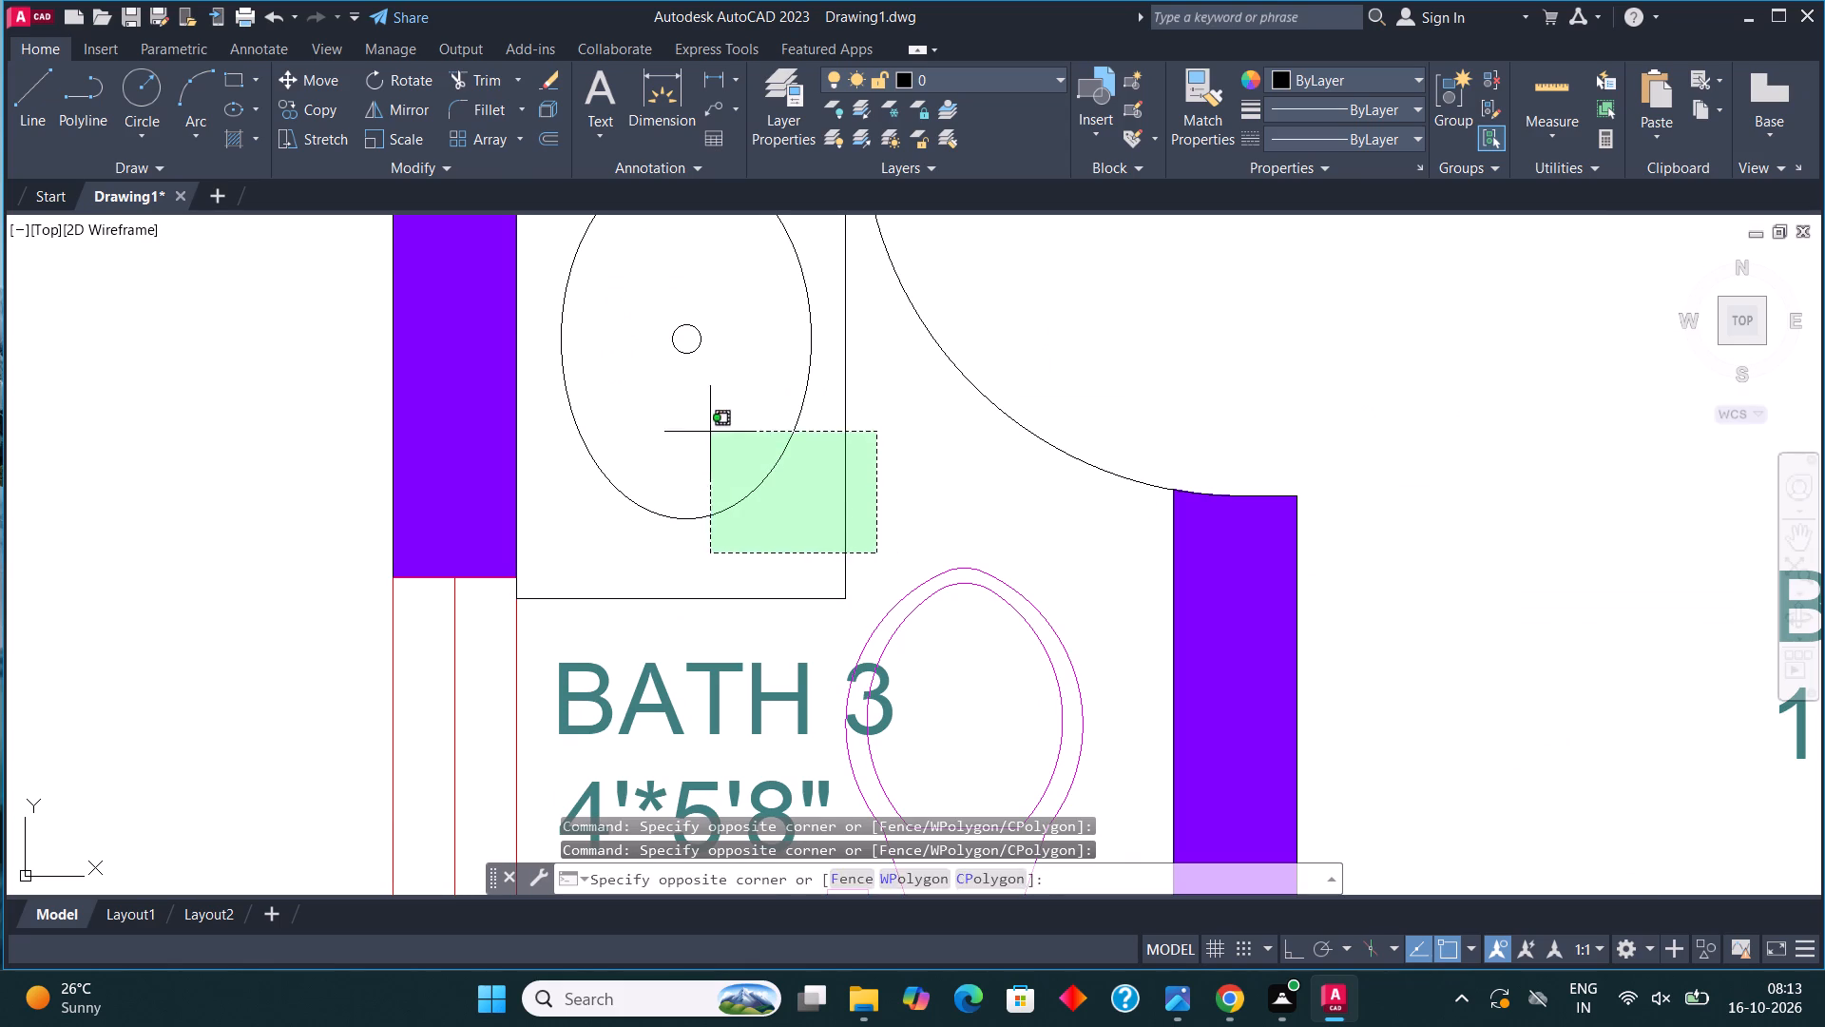
pyautogui.click(708, 429)
pyautogui.click(708, 390)
pyautogui.click(663, 334)
pyautogui.scroll(-3, 886, 309)
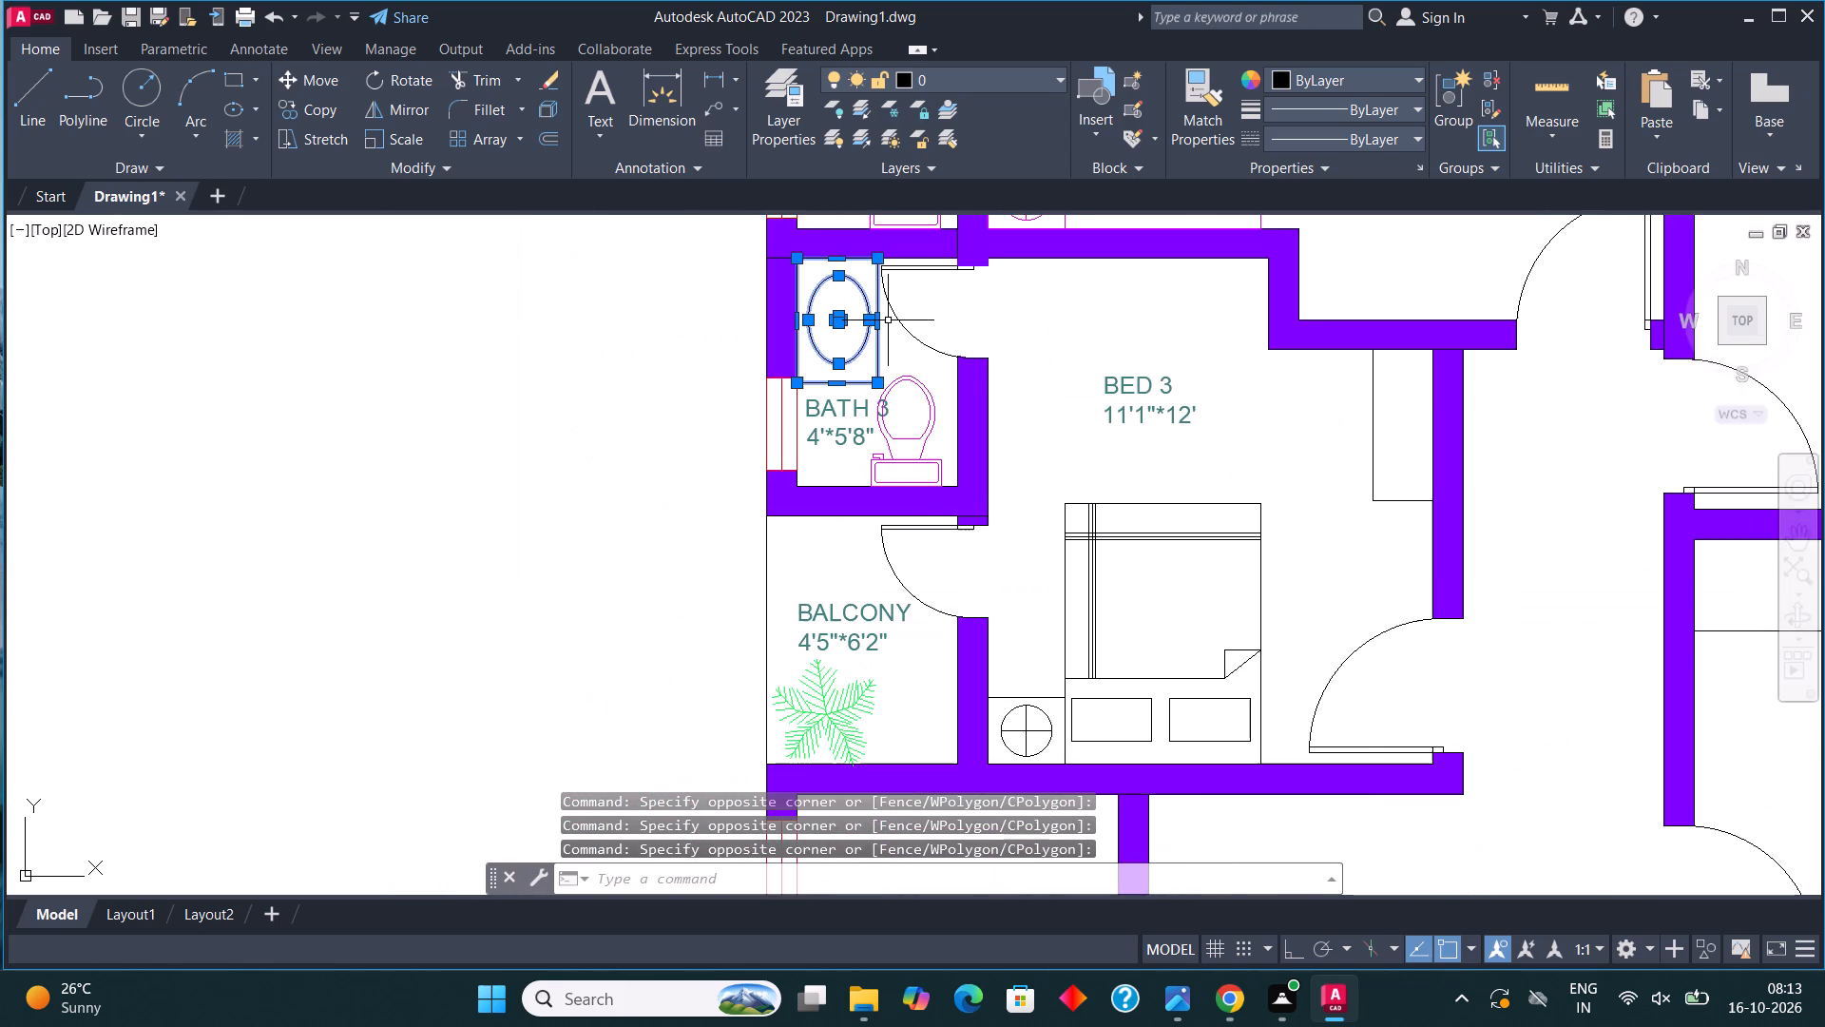
pyautogui.scroll(-2, 888, 321)
pyautogui.scroll(3, 909, 674)
pyautogui.click(909, 674)
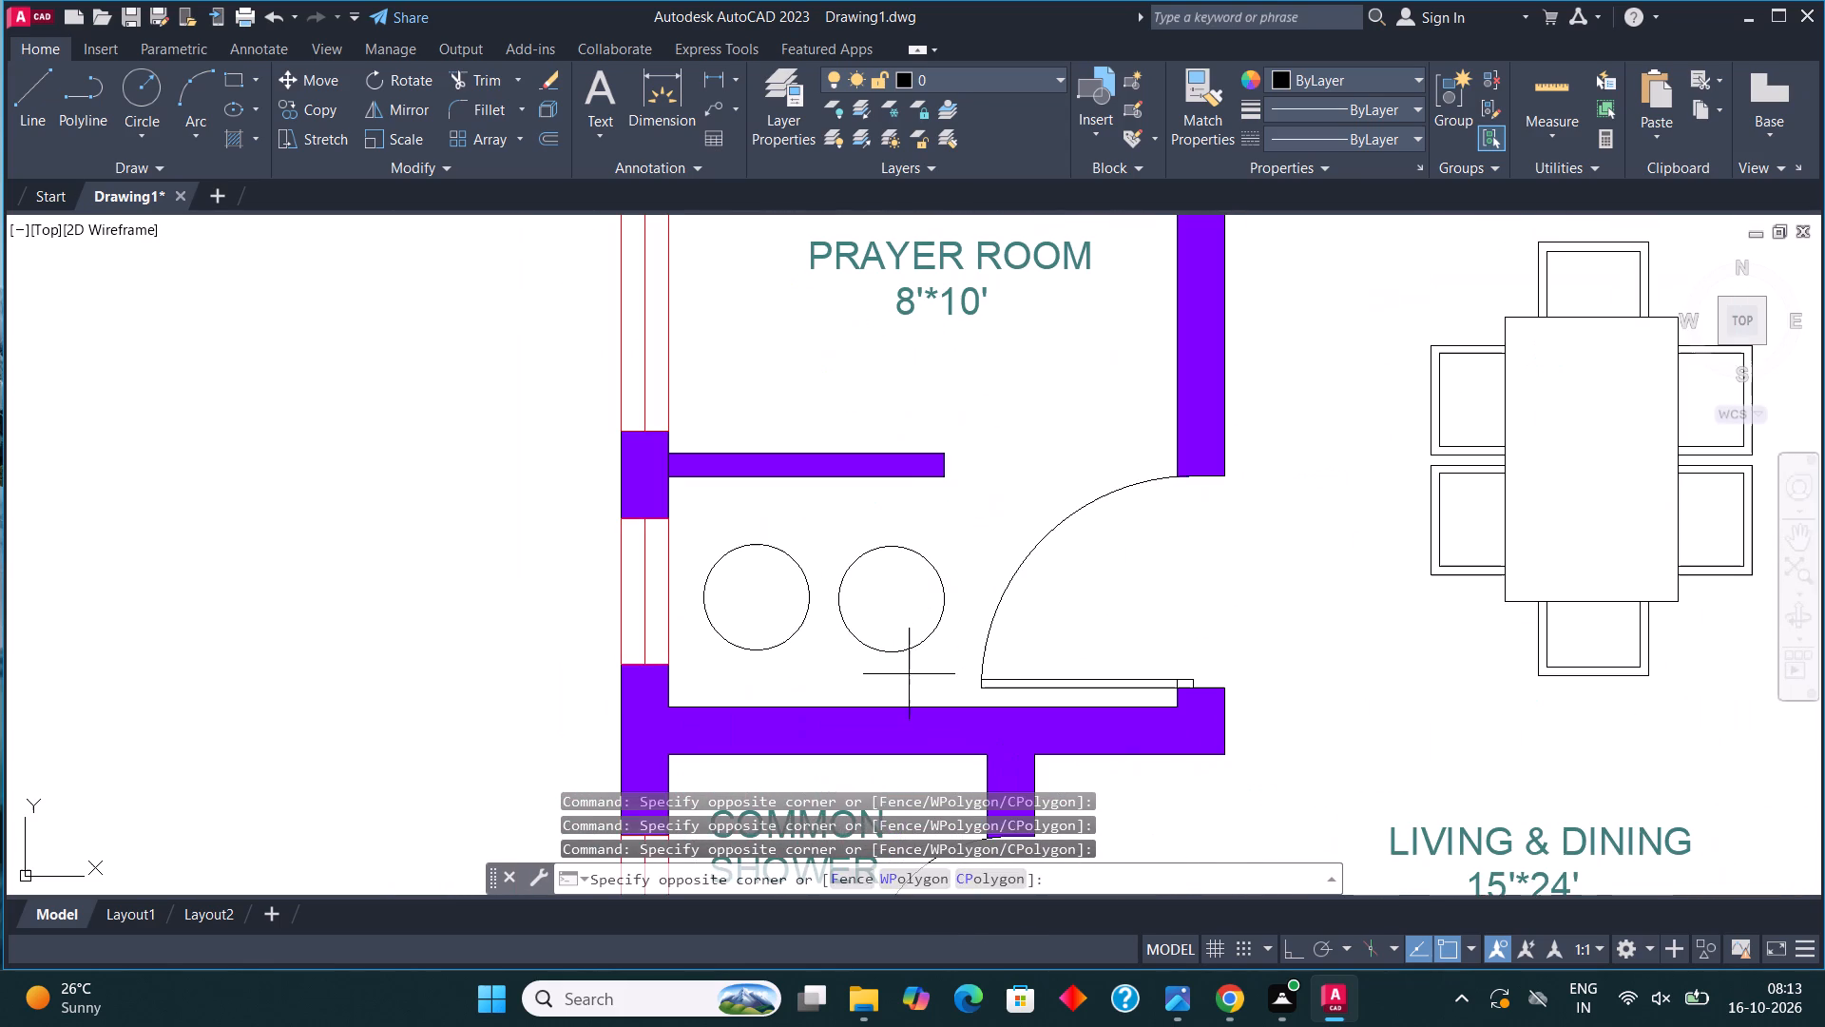
pyautogui.click(765, 593)
pyautogui.scroll(-2, 1100, 359)
pyautogui.scroll(1, 991, 667)
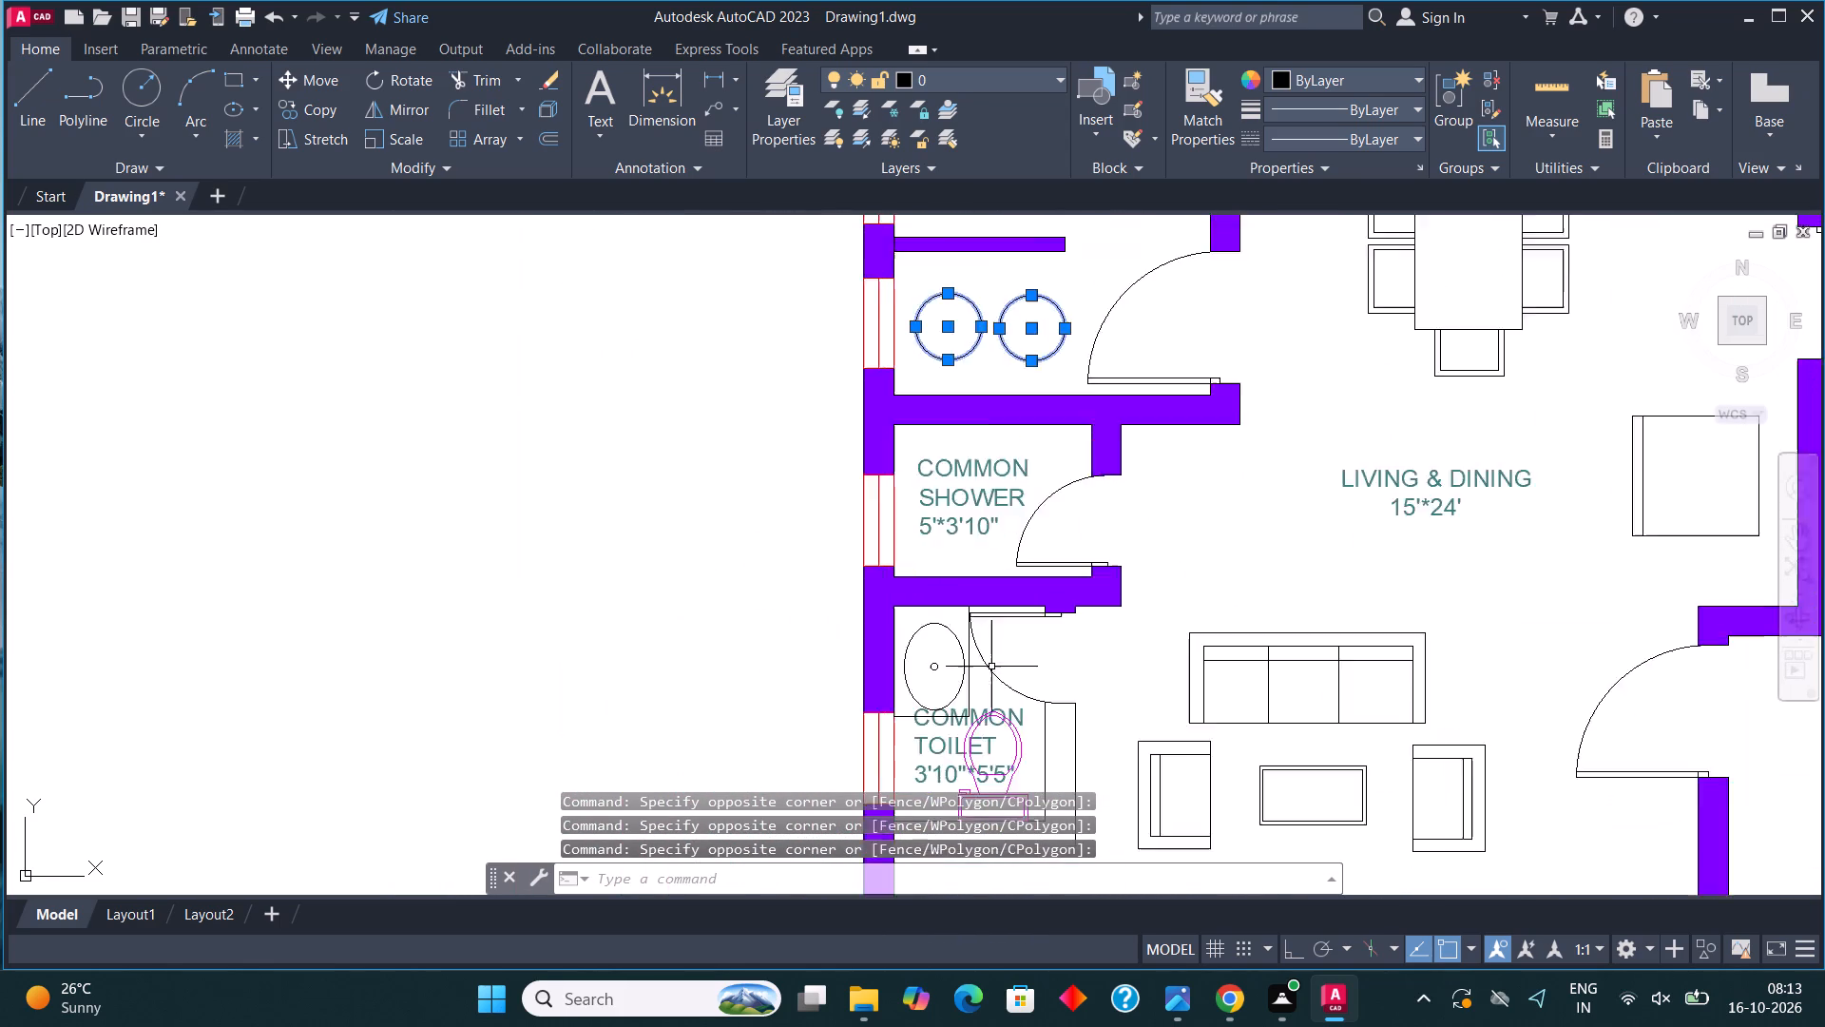
pyautogui.scroll(3, 991, 667)
pyautogui.click(909, 736)
pyautogui.click(749, 656)
pyautogui.scroll(-3, 1055, 338)
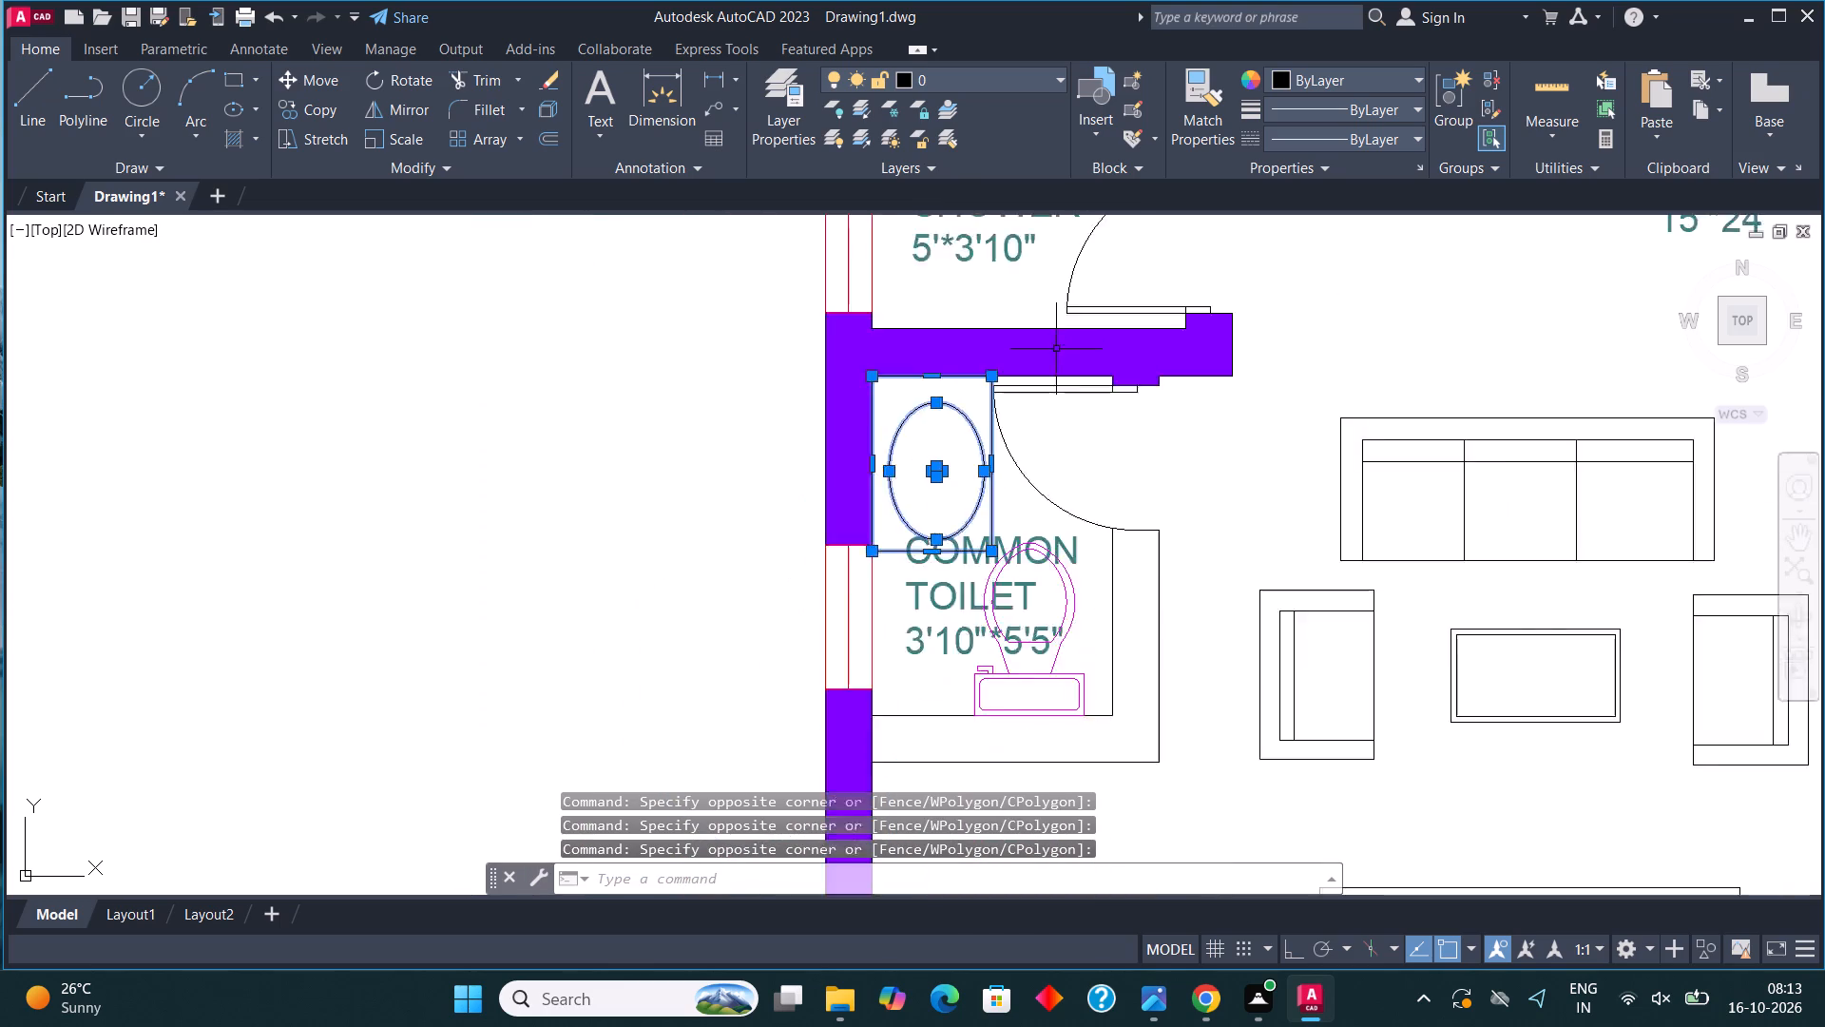
pyautogui.moveTo(1398, 598); pyautogui.dragTo(1232, 617, button='middle')
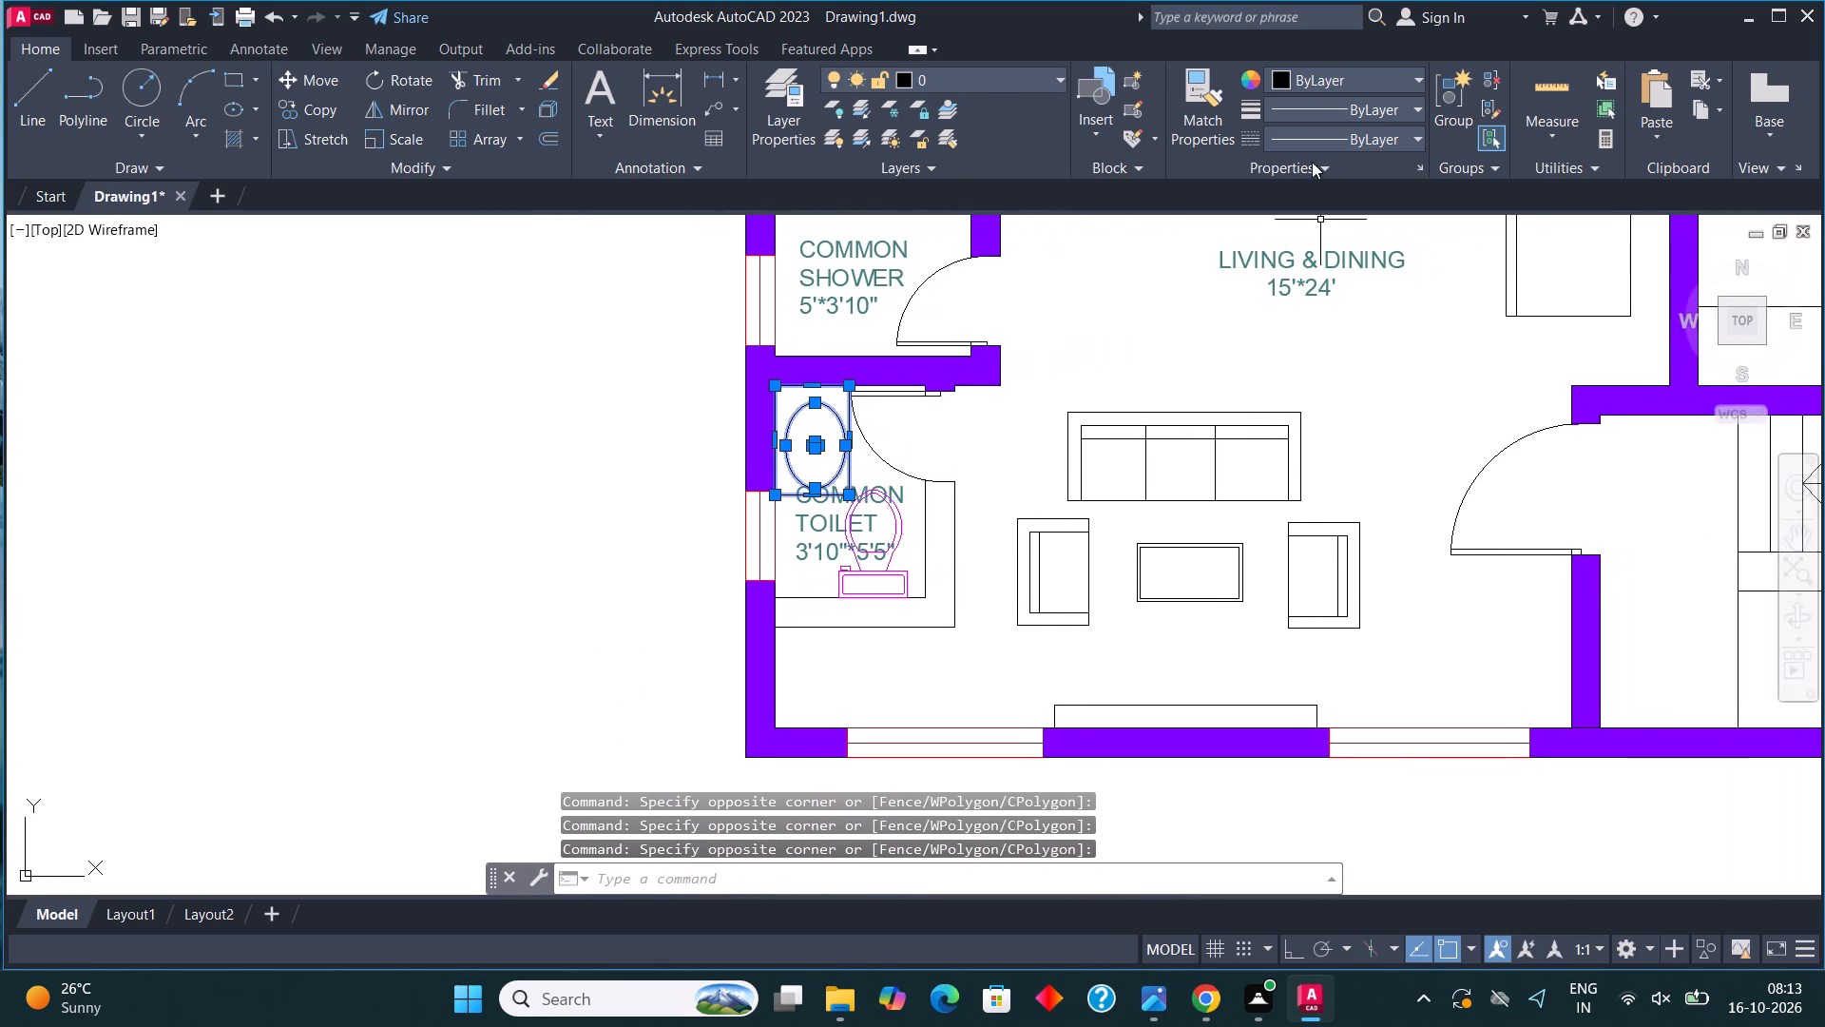
pyautogui.click(997, 68)
pyautogui.click(970, 166)
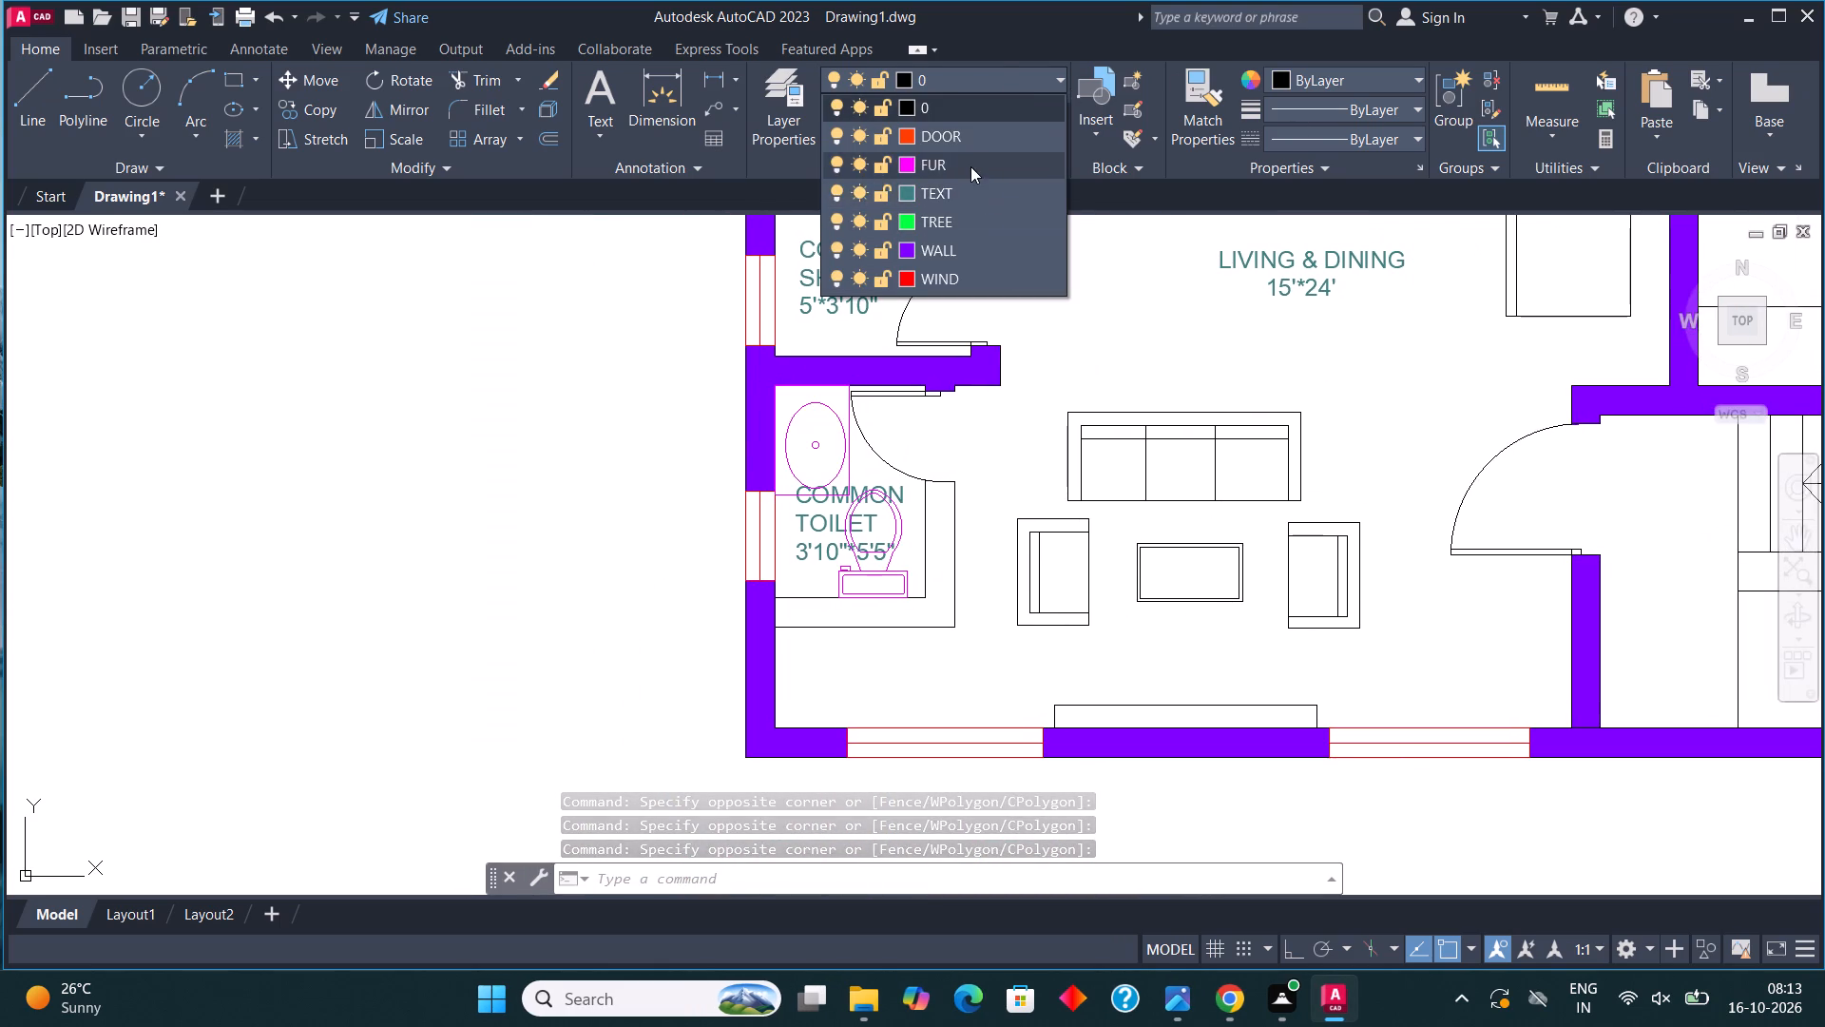
pyautogui.press('Escape')
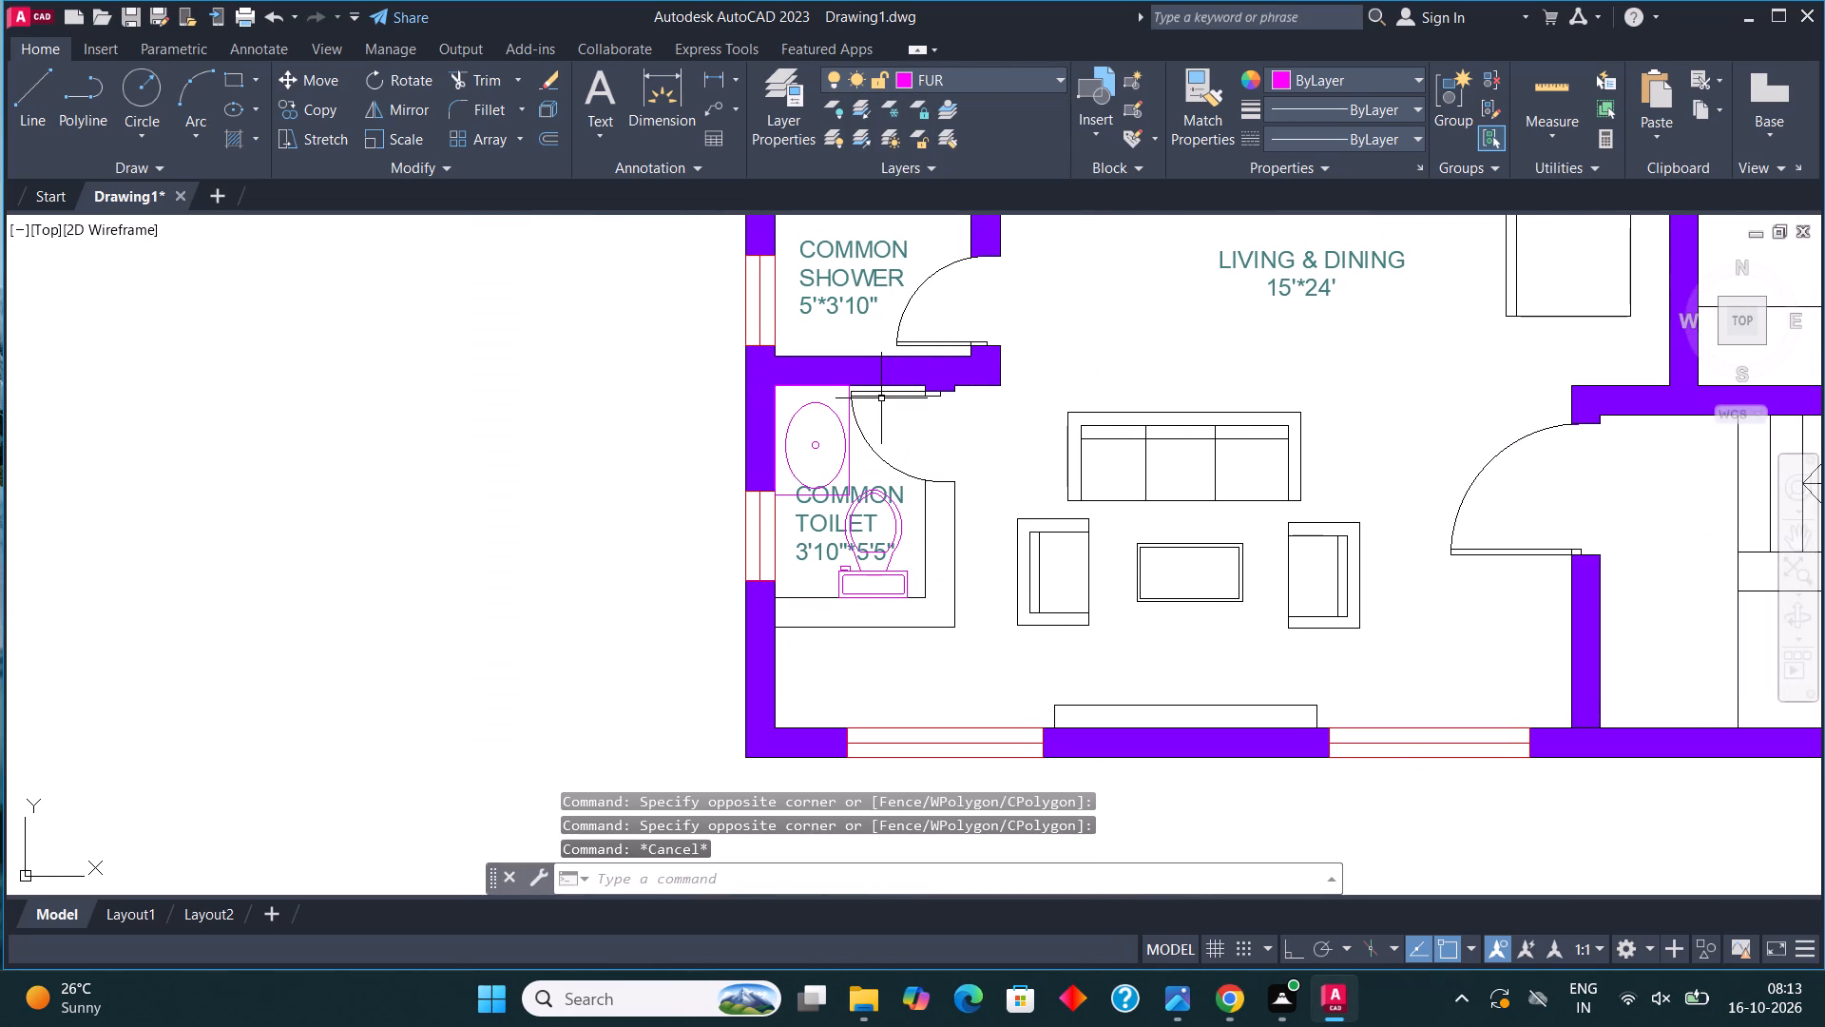
# Fill the unhatched L-shaped wall around the COMMON TOILET with a solid hatch on the WALL layer.
pyautogui.press('h')
pyautogui.press('Return')
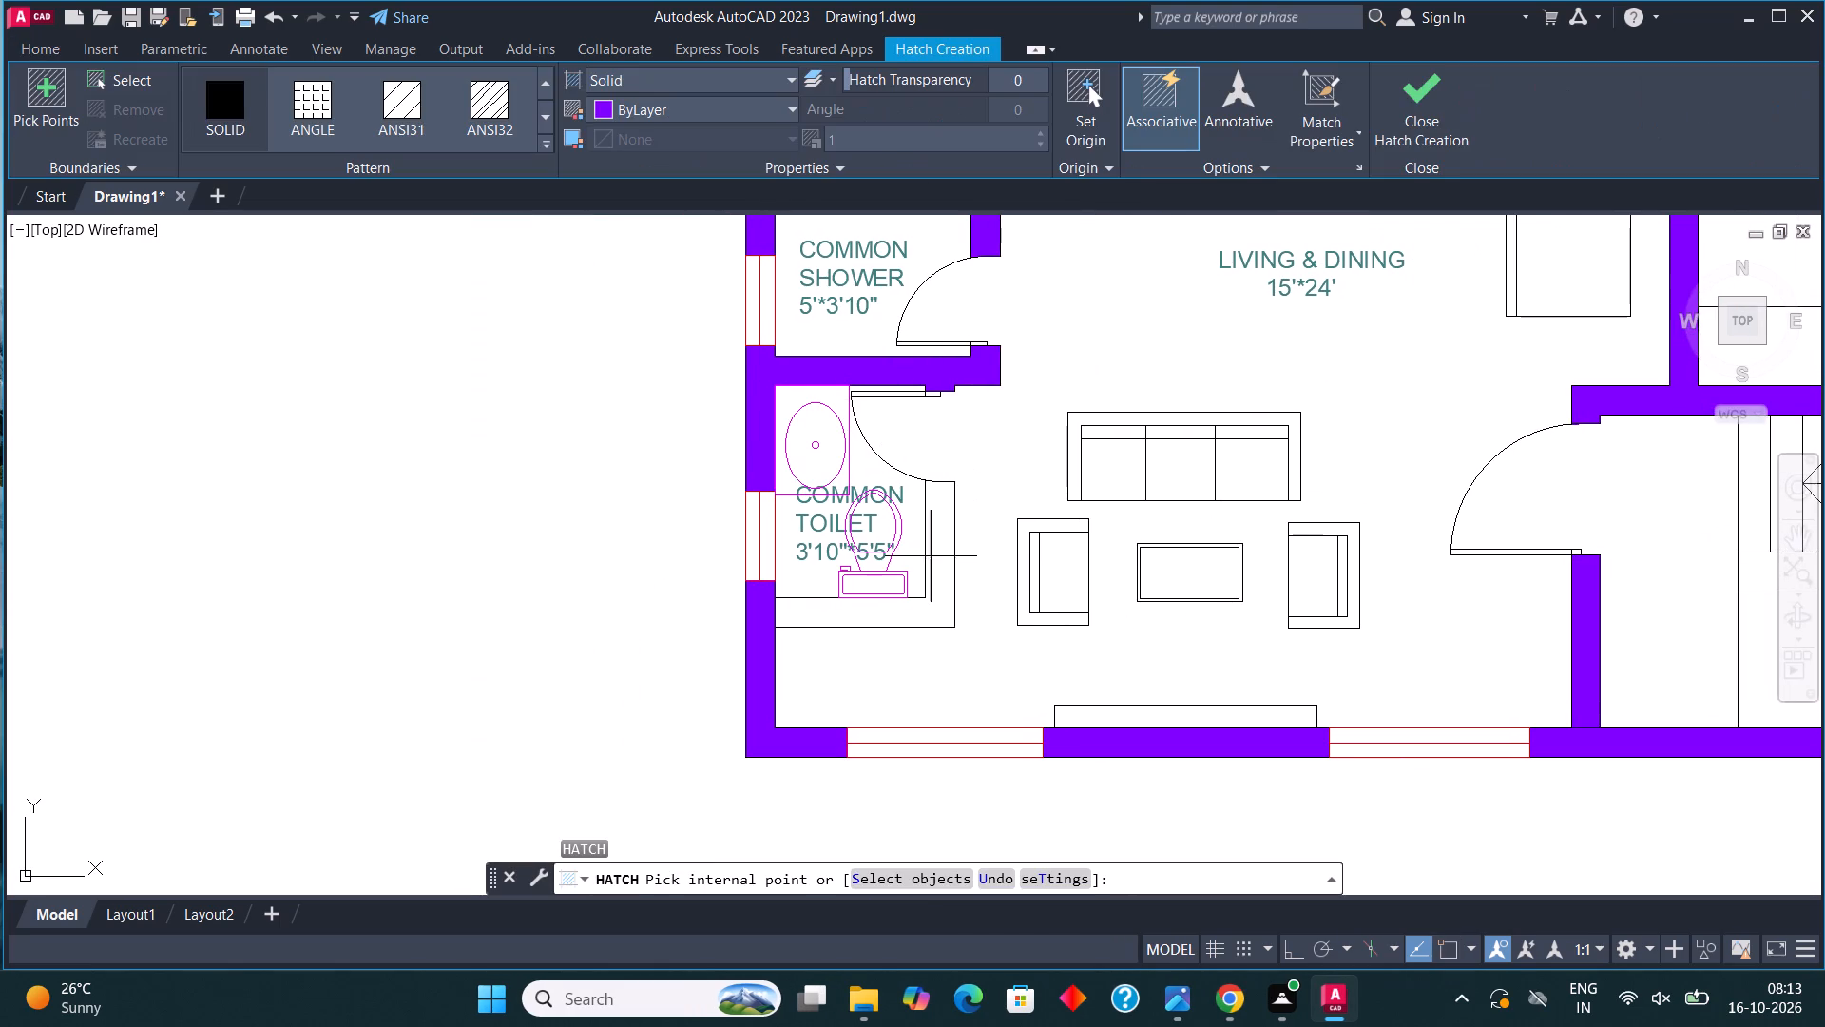
pyautogui.click(942, 575)
pyautogui.click(1421, 91)
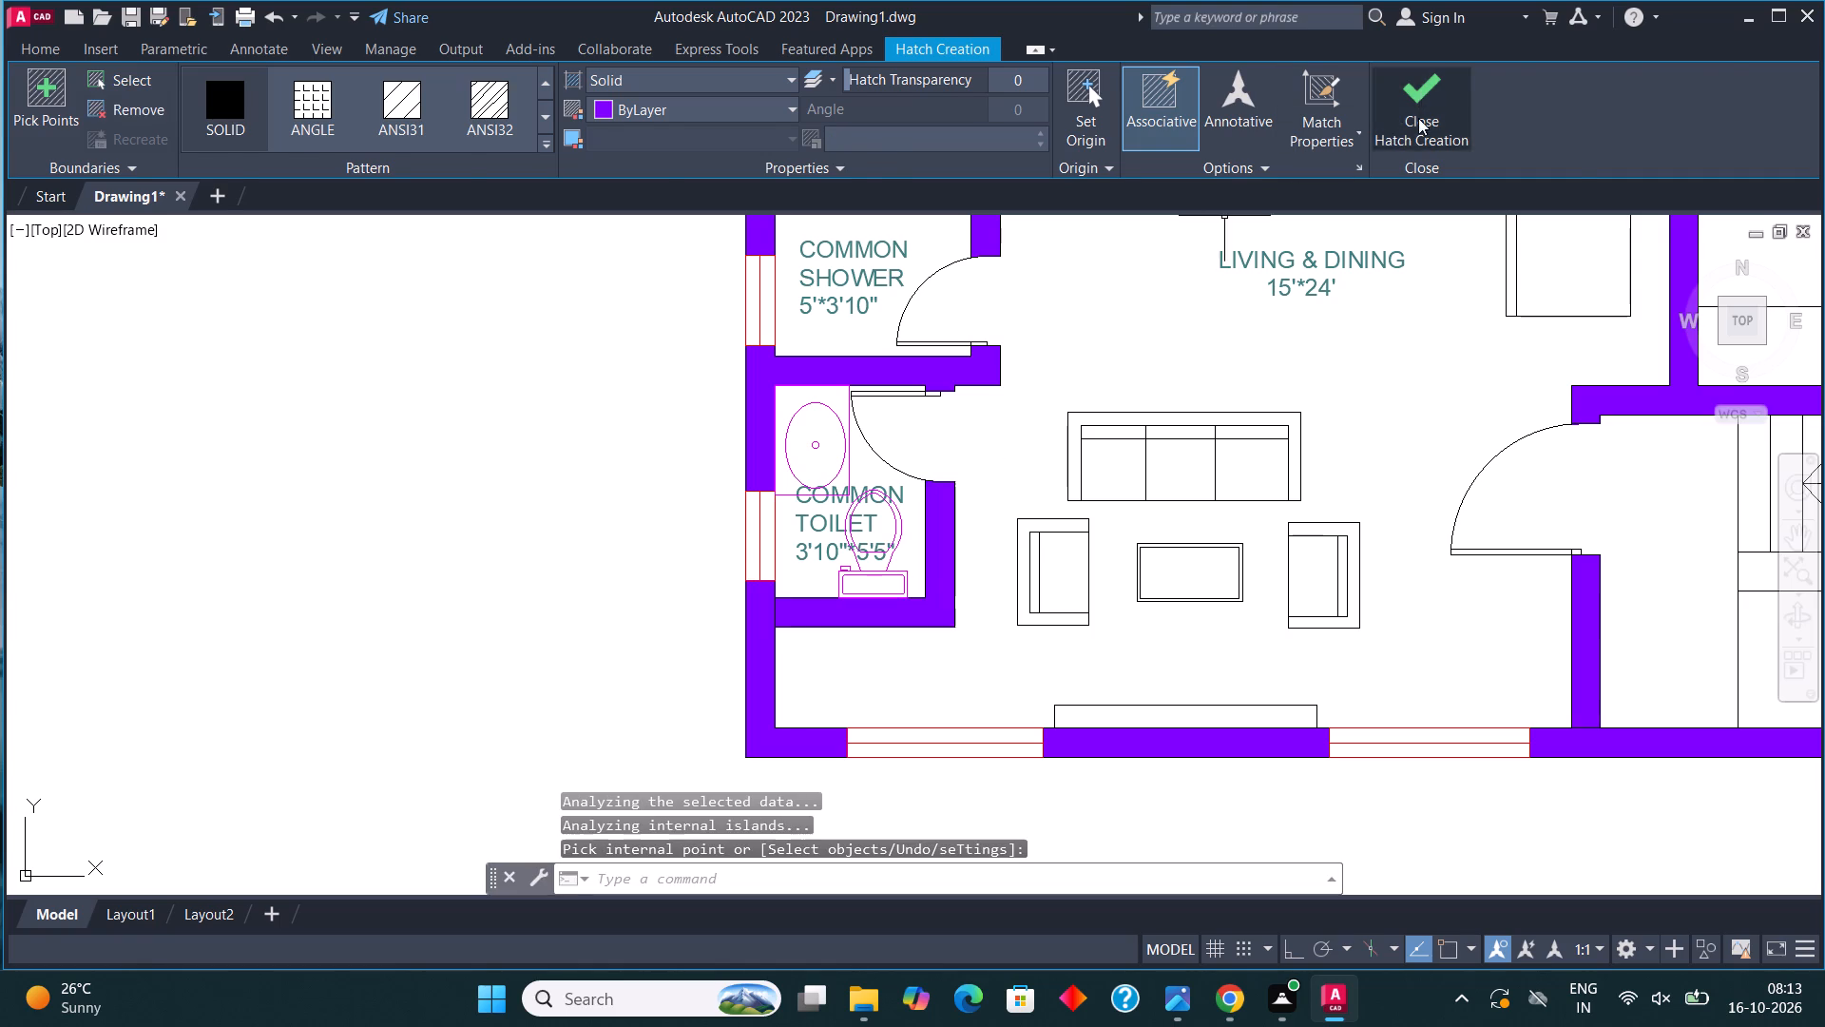
# Make FUR the current layer and solid-hatch the wardrobe rectangles in BED 2, MASTER BEDROOM, BED 3 and GUEST BEDROOM.
pyautogui.scroll(-2, 868, 483)
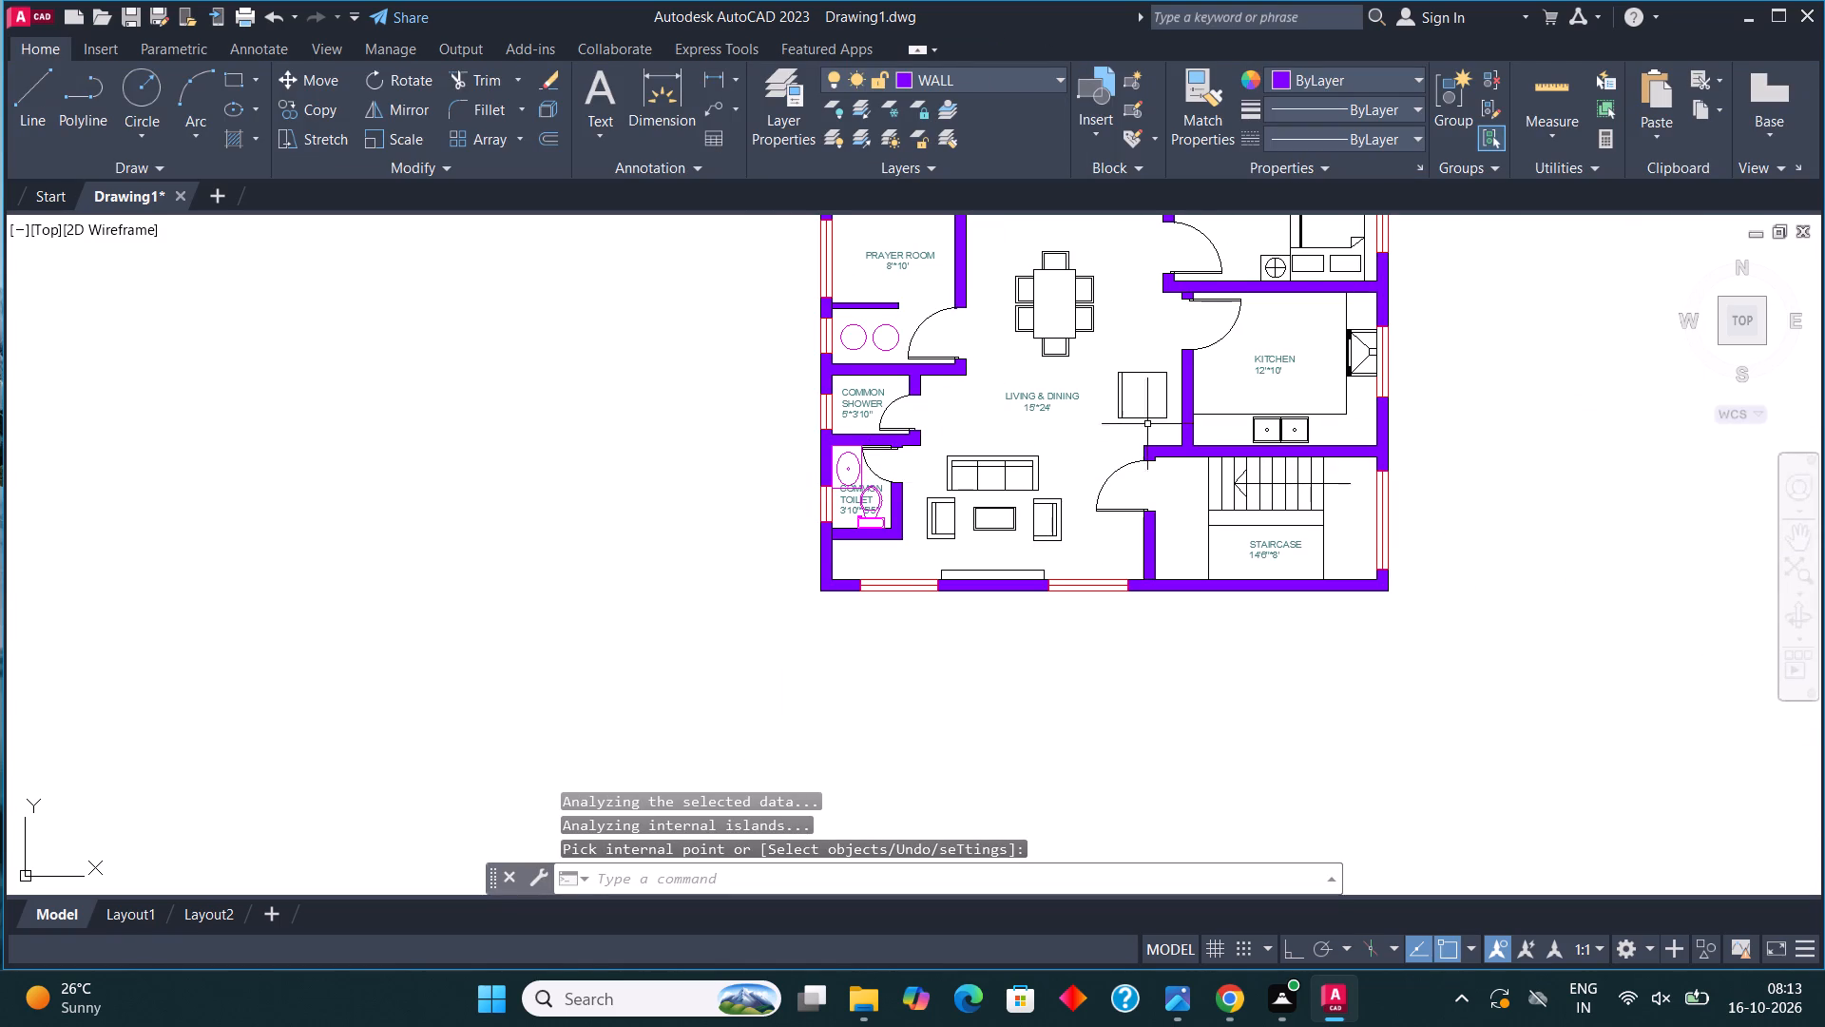
pyautogui.moveTo(1157, 403); pyautogui.dragTo(1131, 644, button='middle')
pyautogui.moveTo(1167, 397); pyautogui.dragTo(1173, 495, button='middle')
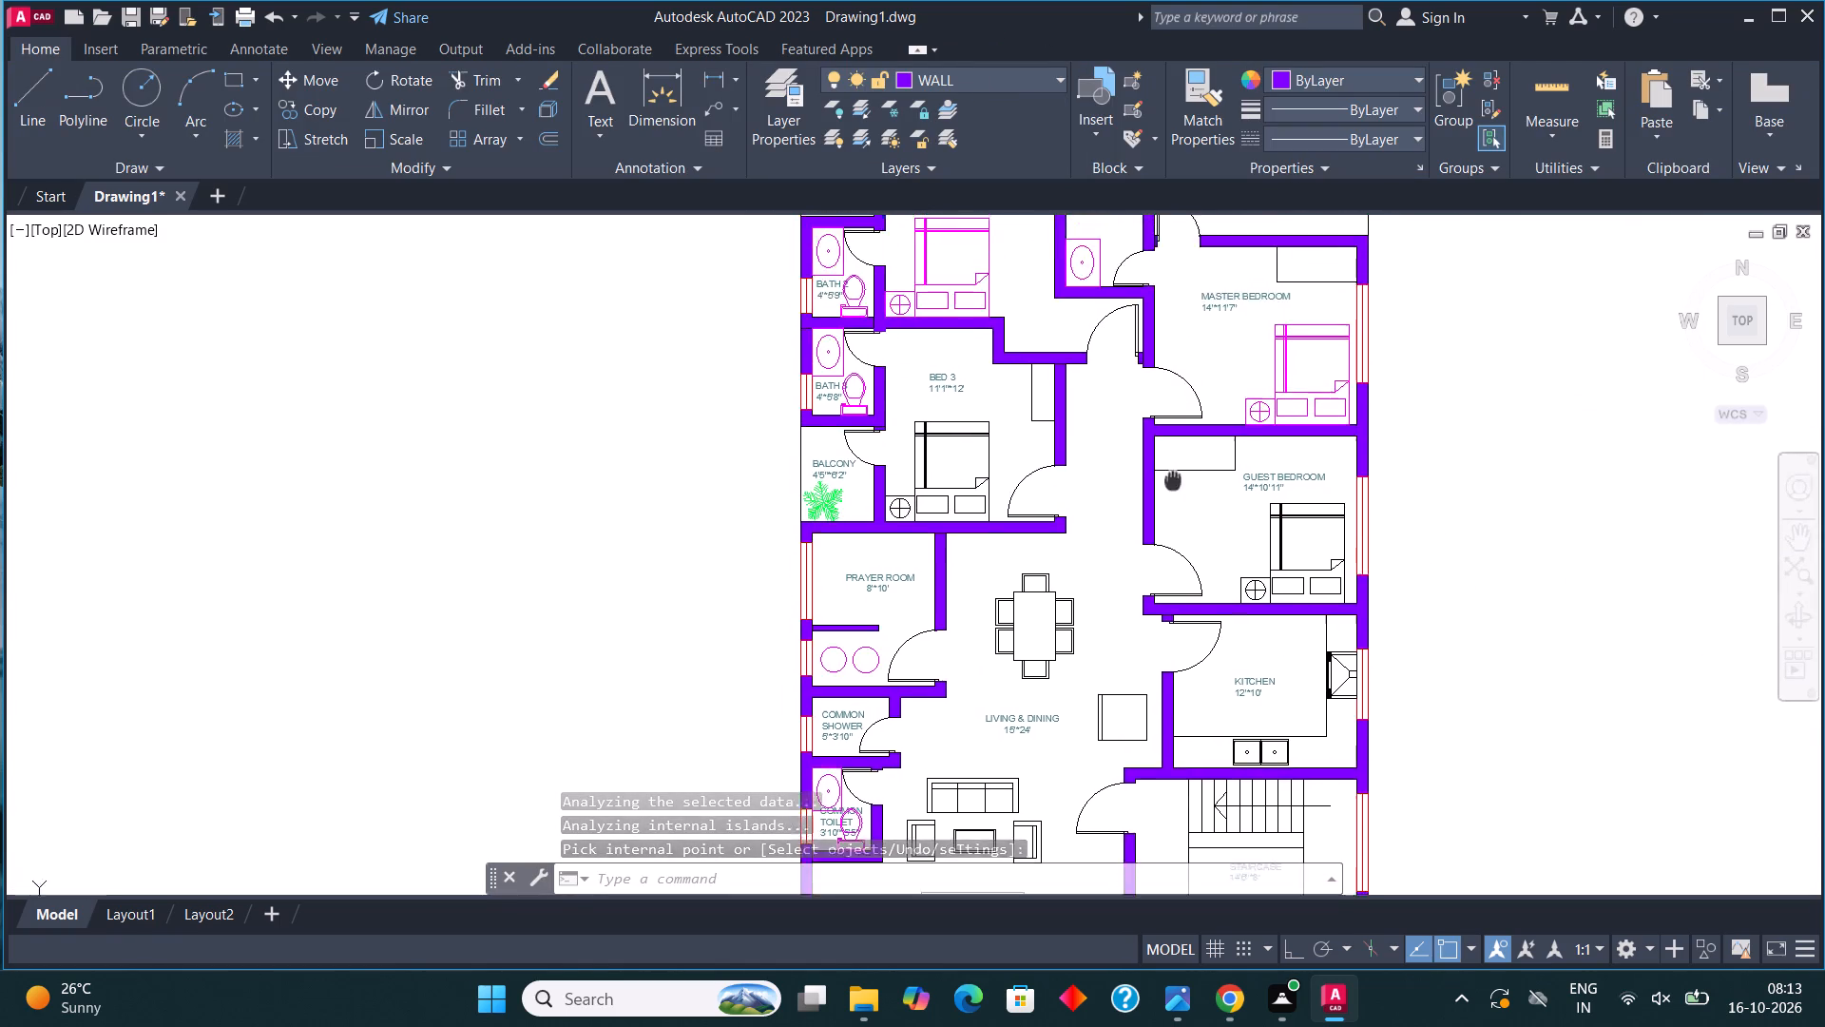
pyautogui.moveTo(1173, 495); pyautogui.dragTo(1074, 630, button='middle')
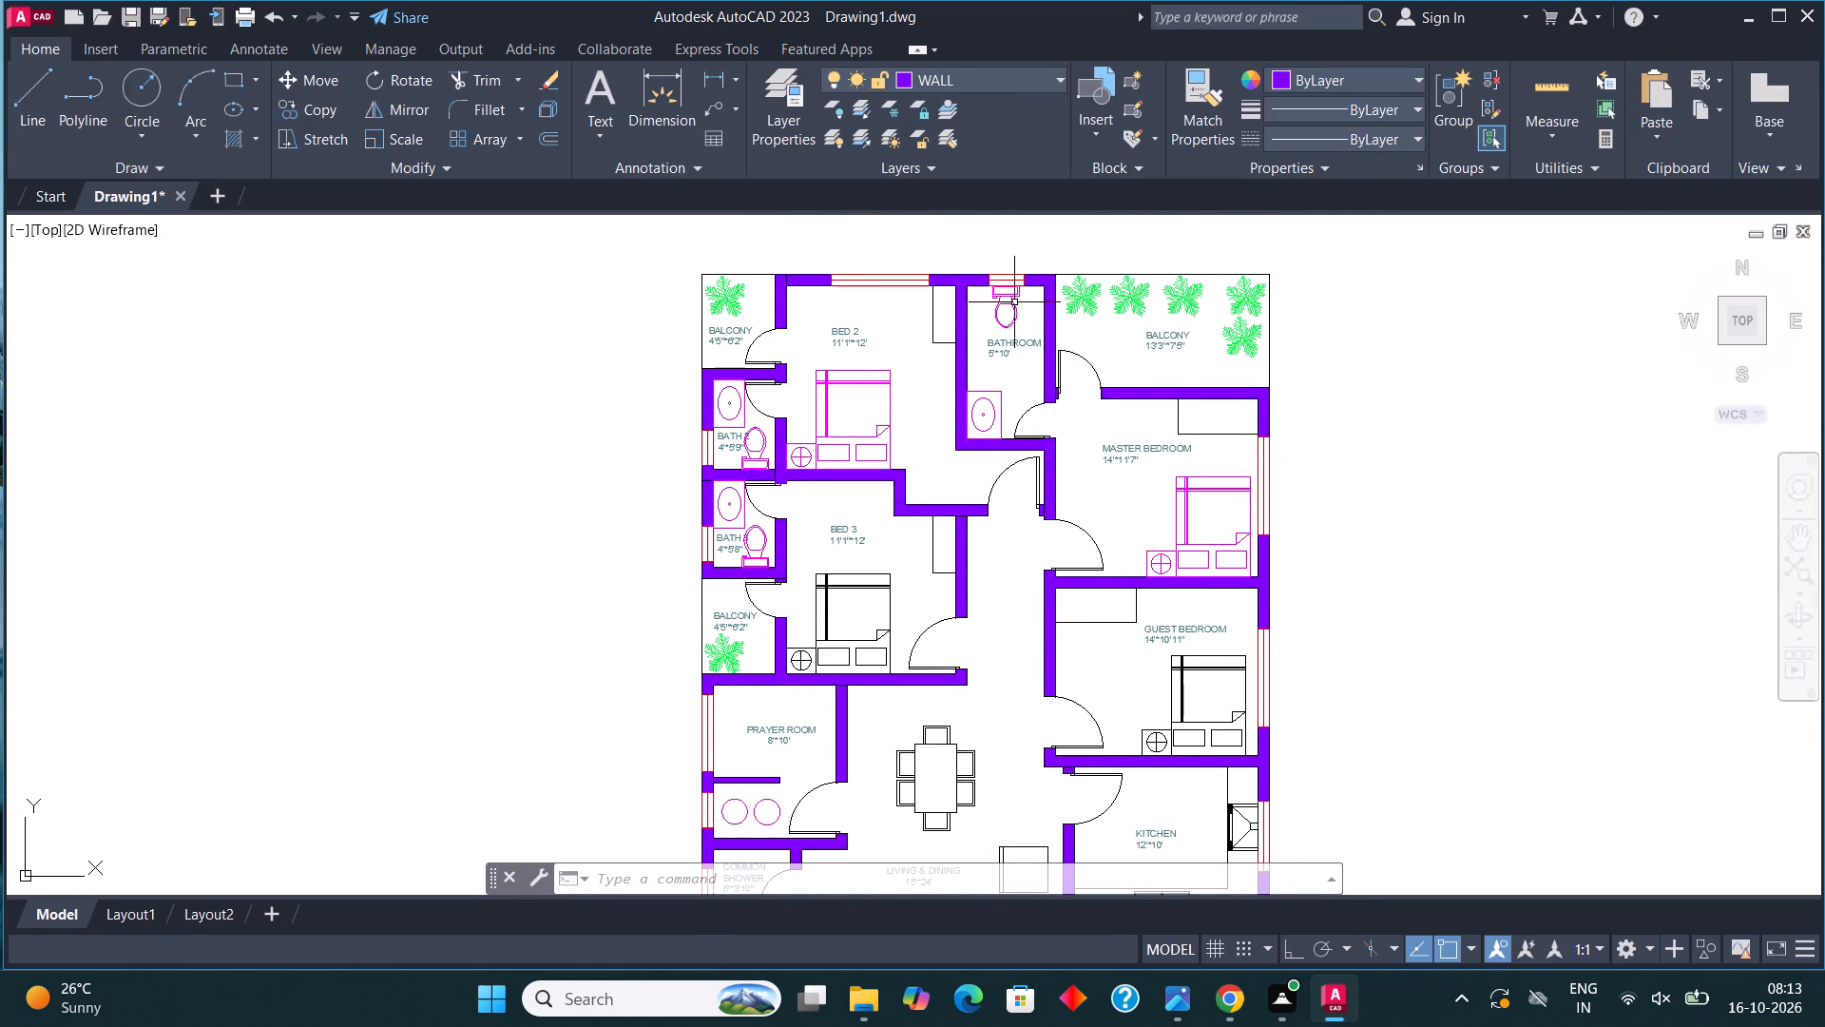
pyautogui.scroll(3, 886, 291)
pyautogui.moveTo(893, 282); pyautogui.dragTo(894, 455, button='middle')
pyautogui.scroll(-1, 894, 455)
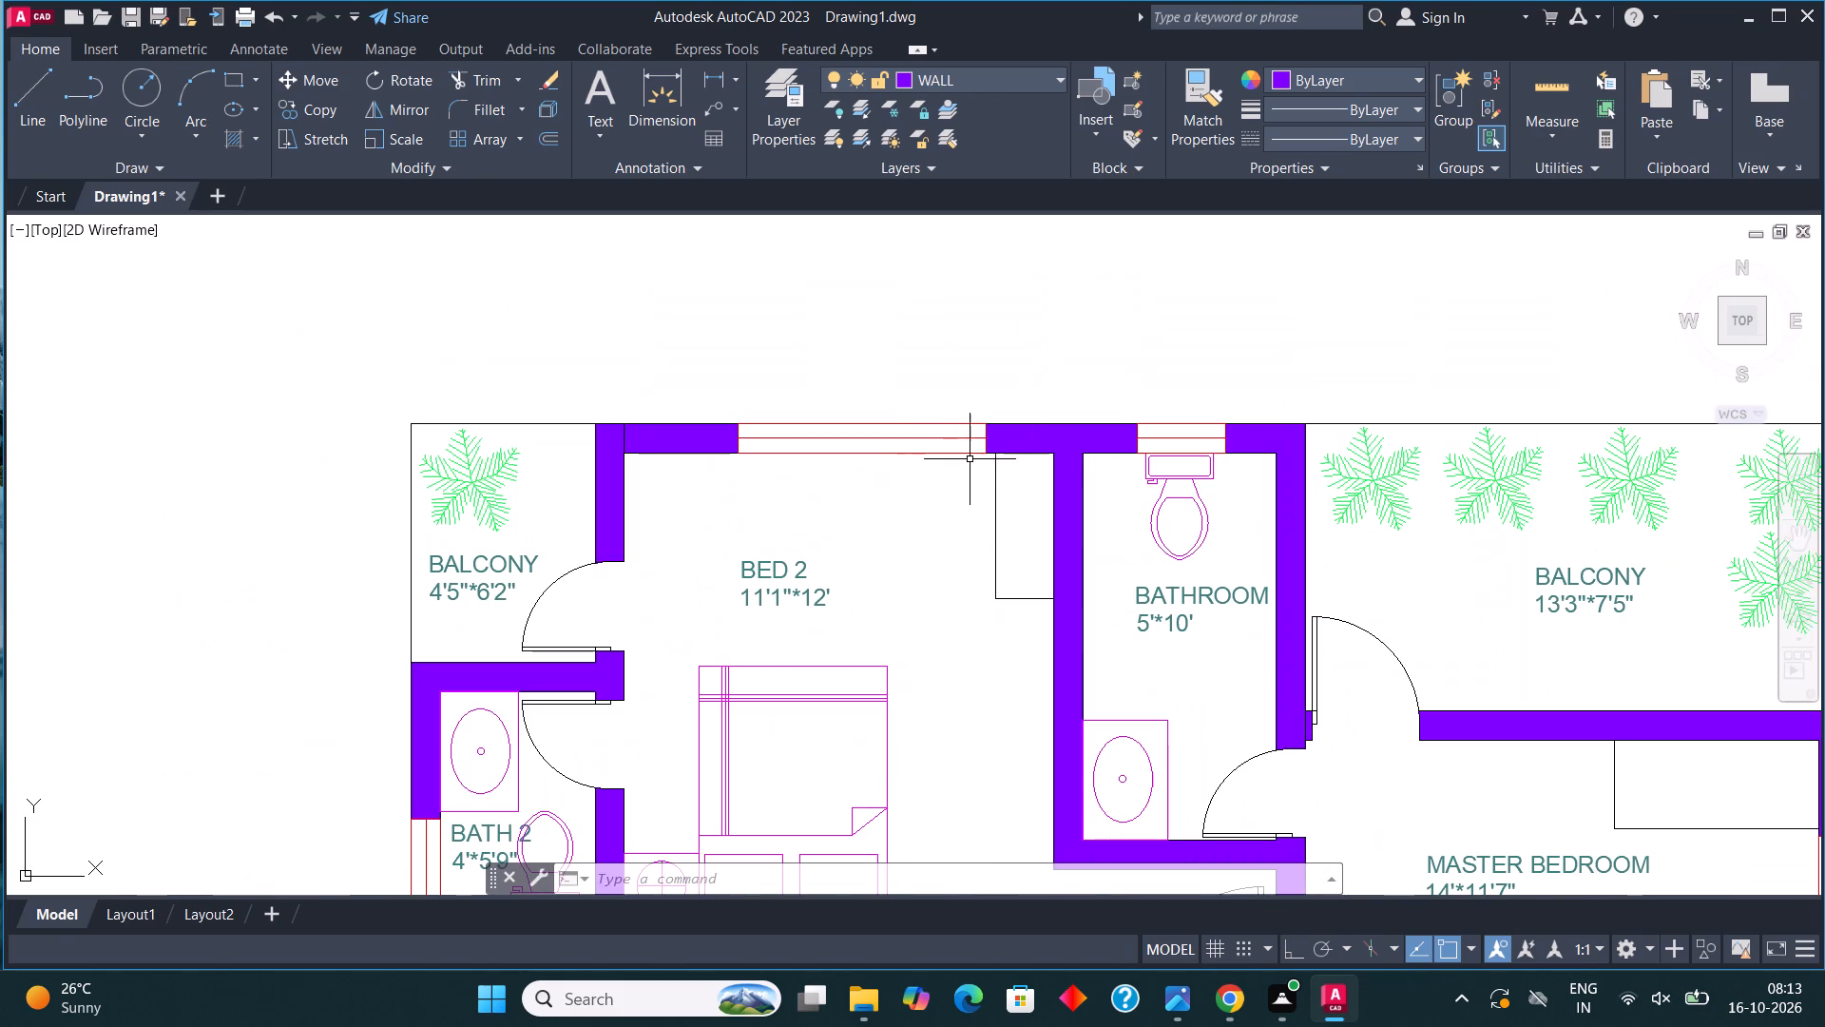
pyautogui.click(1000, 76)
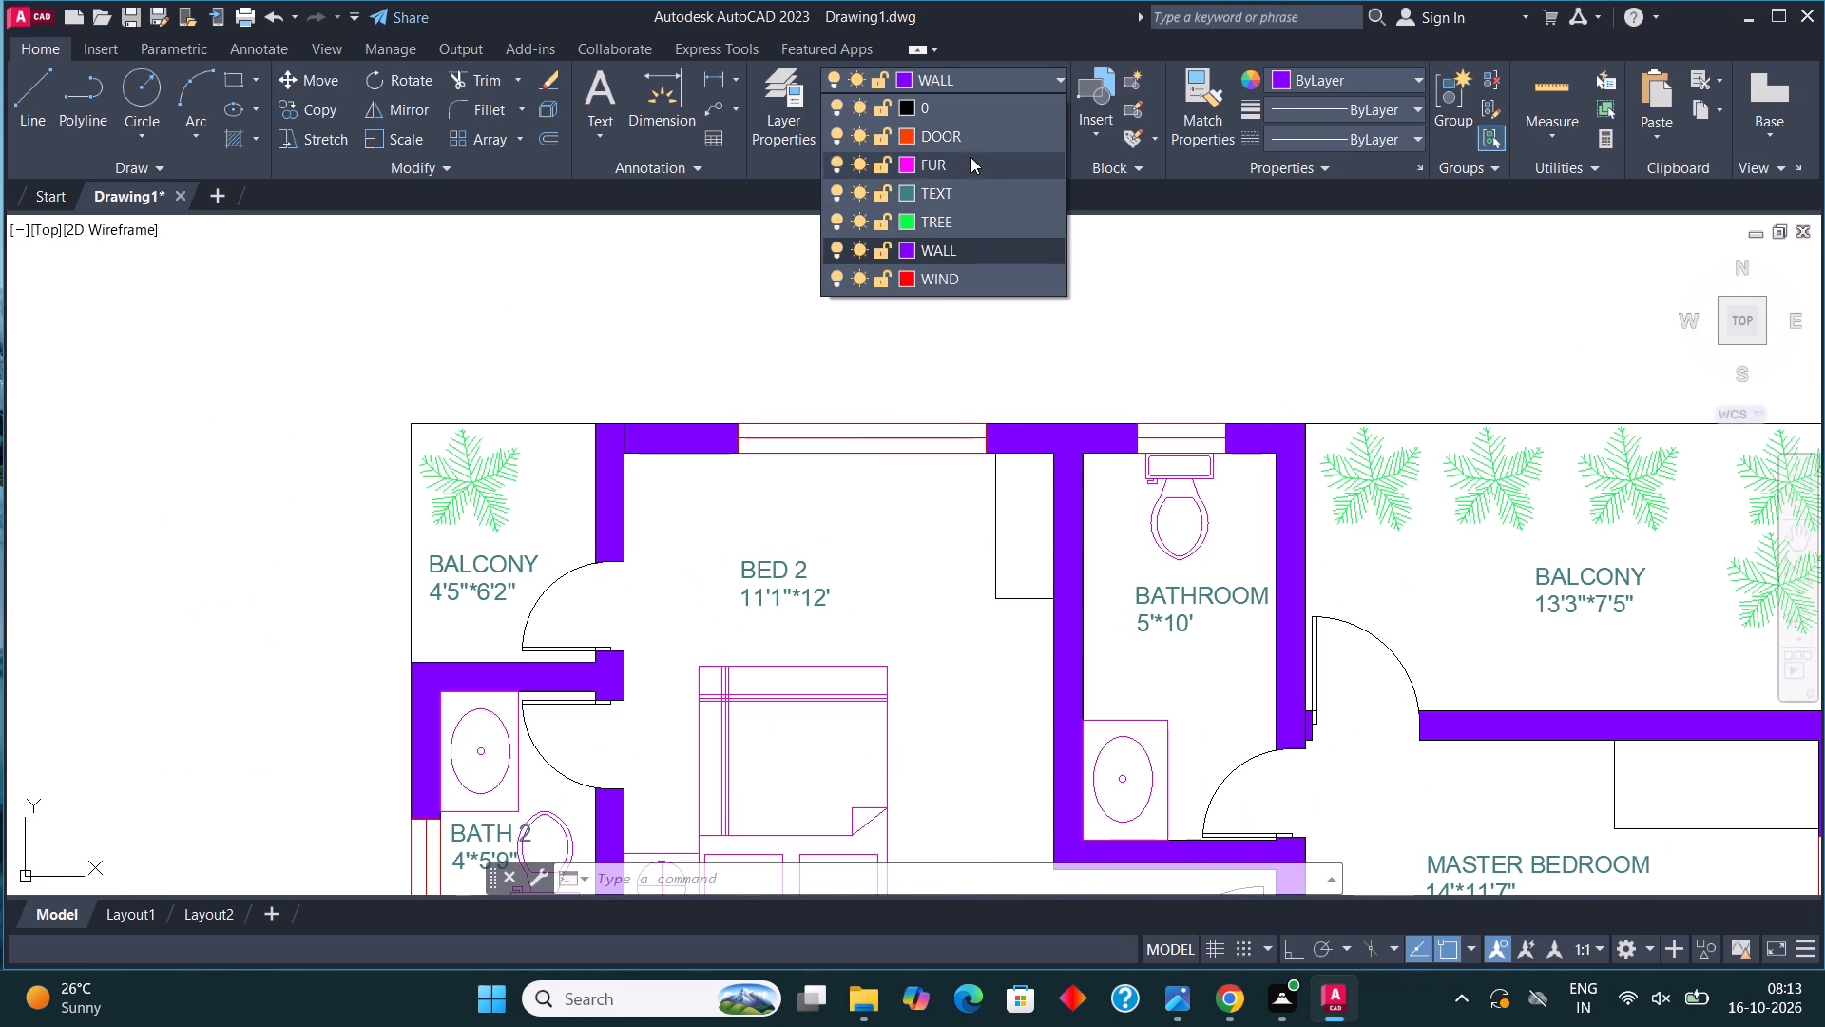
pyautogui.click(970, 155)
pyautogui.press('h')
pyautogui.press('Return')
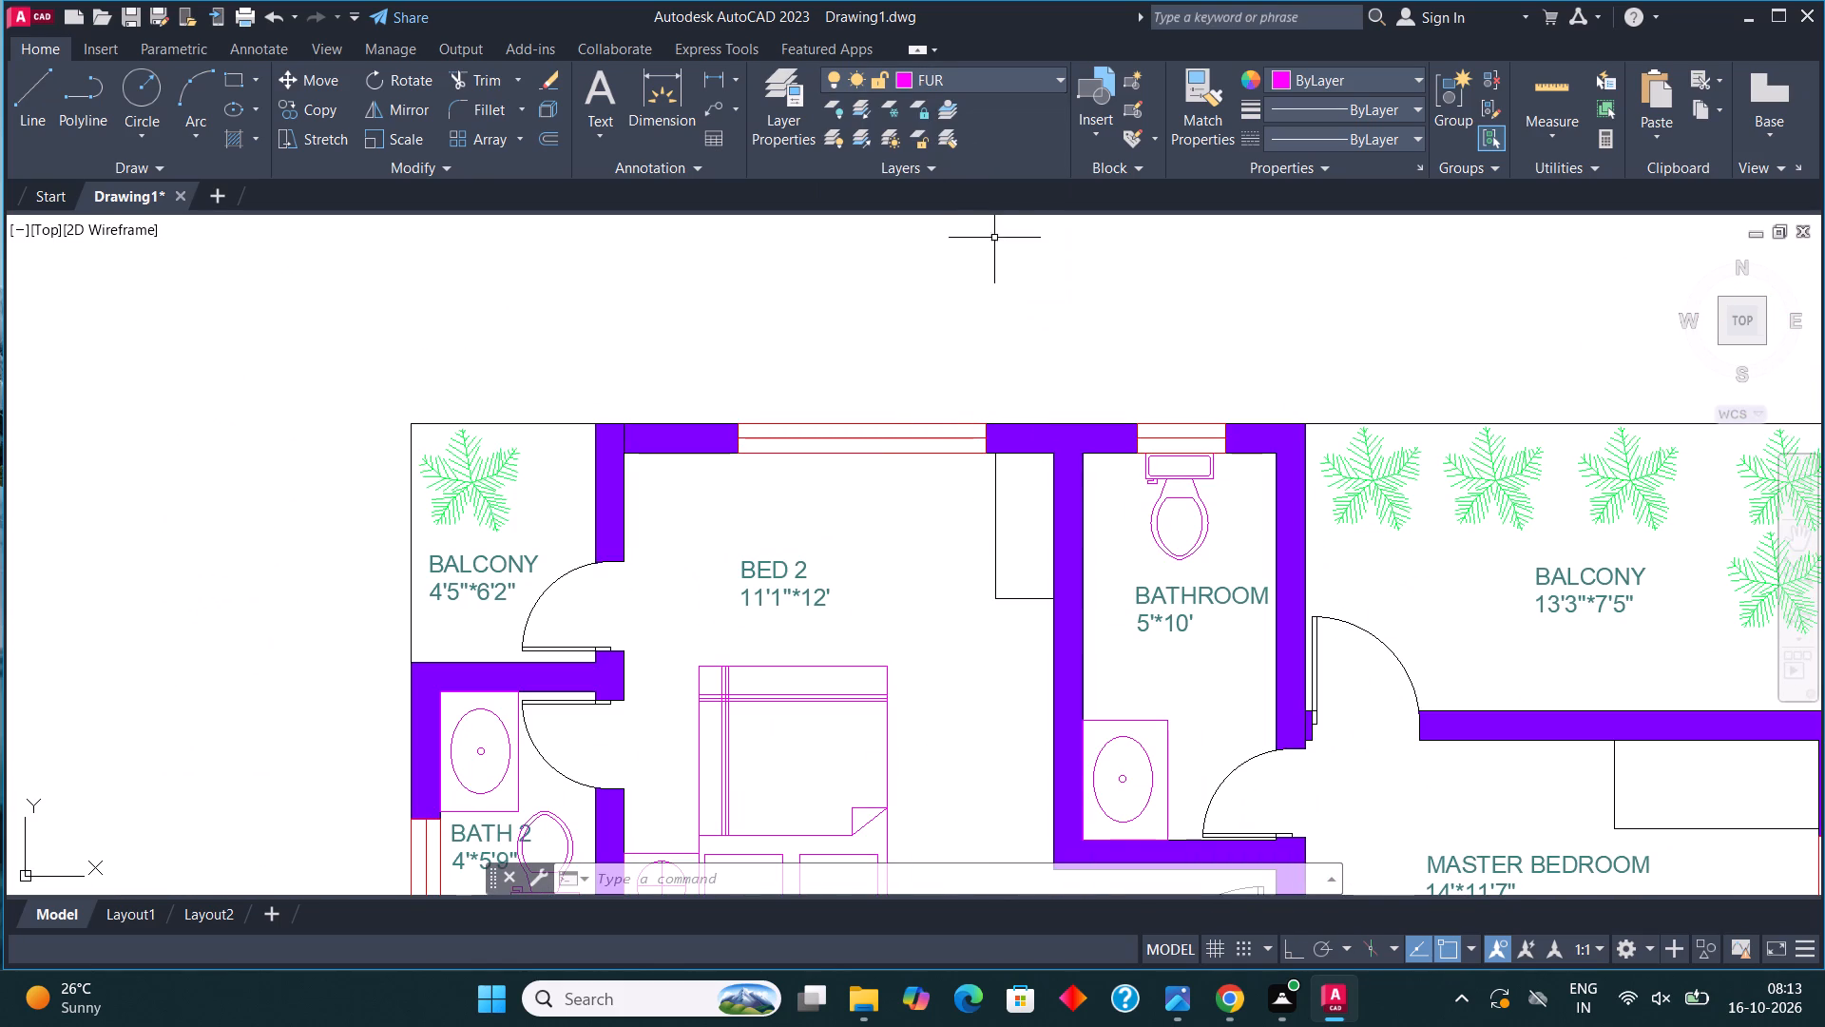
pyautogui.click(1029, 515)
pyautogui.click(1025, 499)
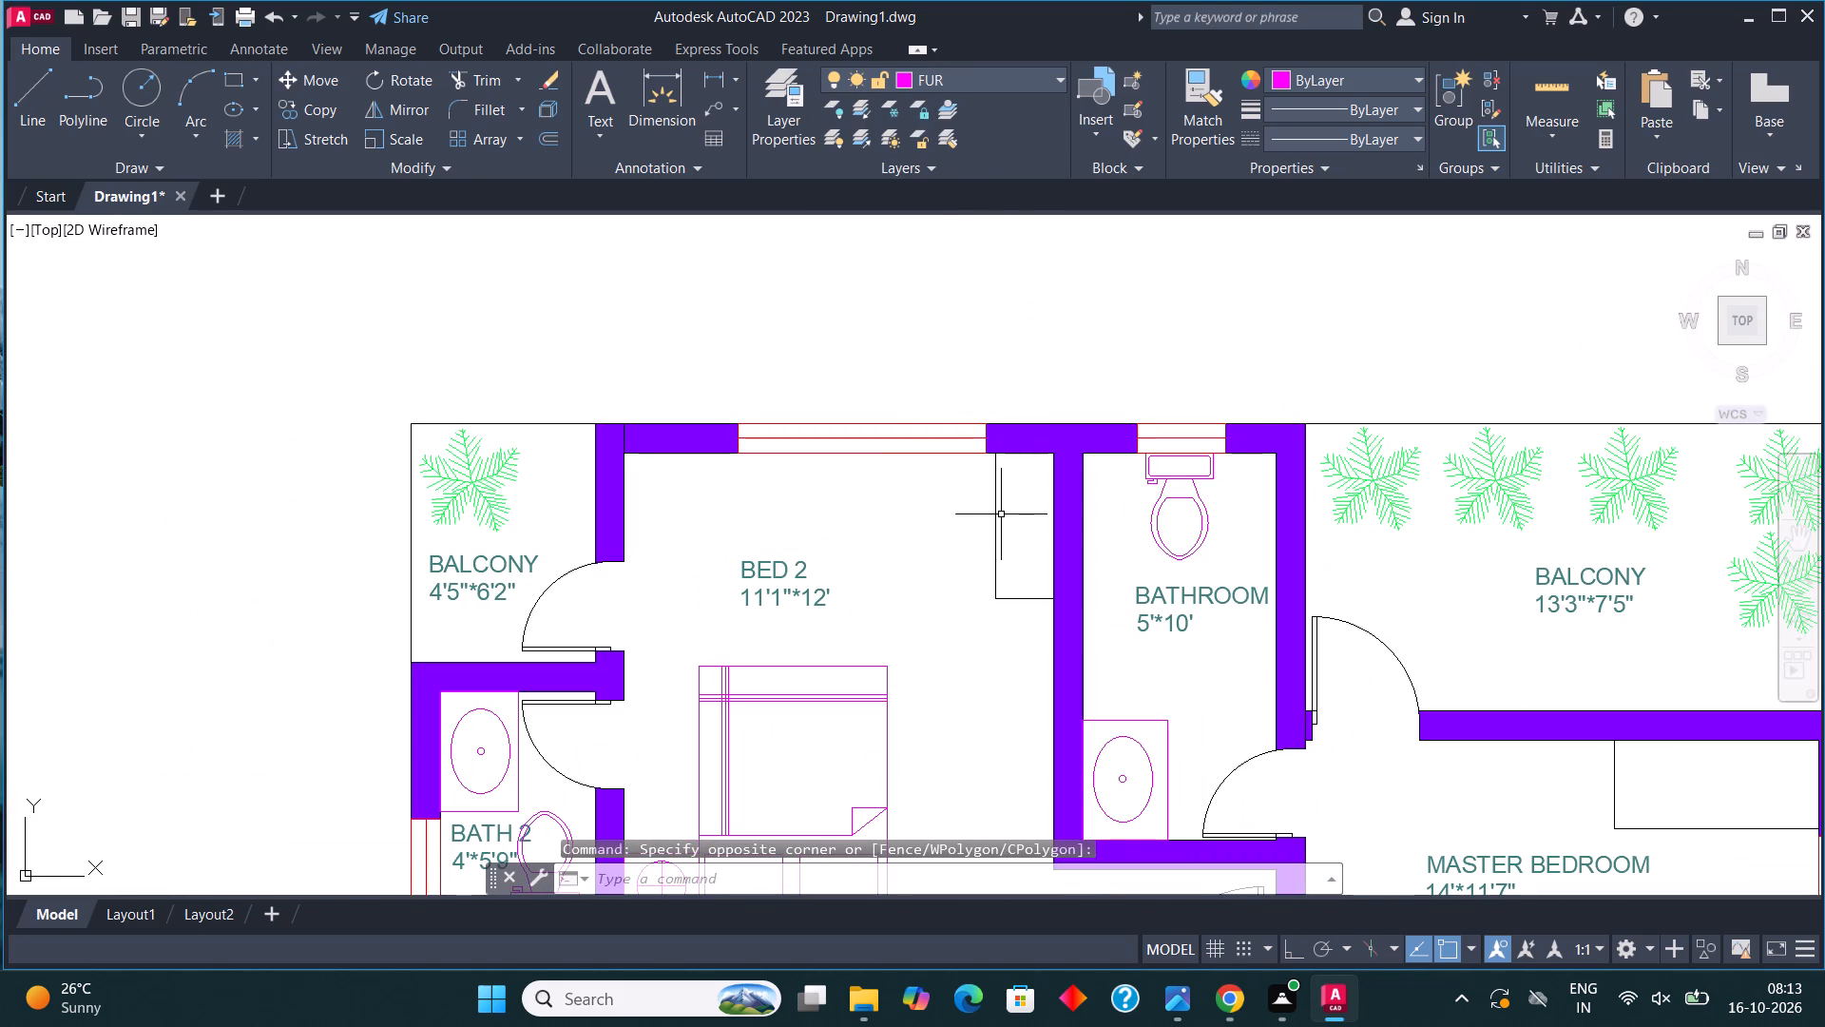
pyautogui.press('h')
pyautogui.press('Return')
pyautogui.click(1009, 517)
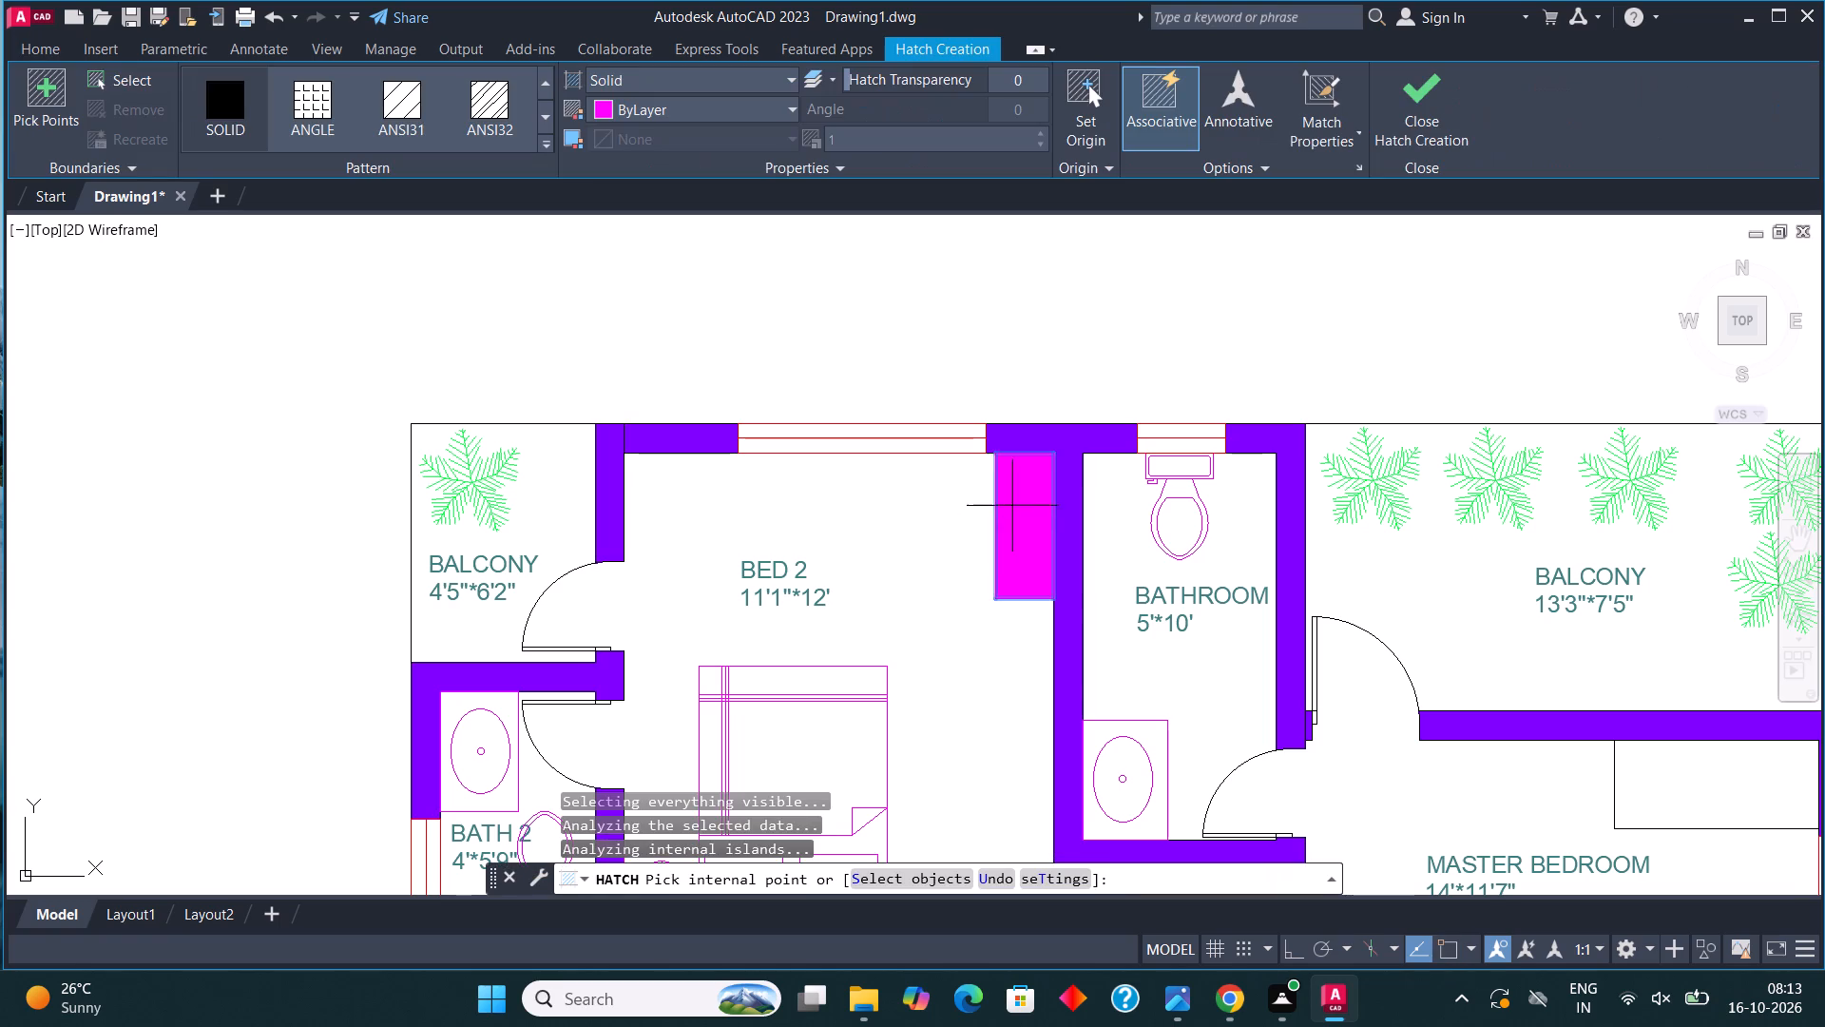
pyautogui.scroll(-2, 1045, 334)
pyautogui.click(1316, 516)
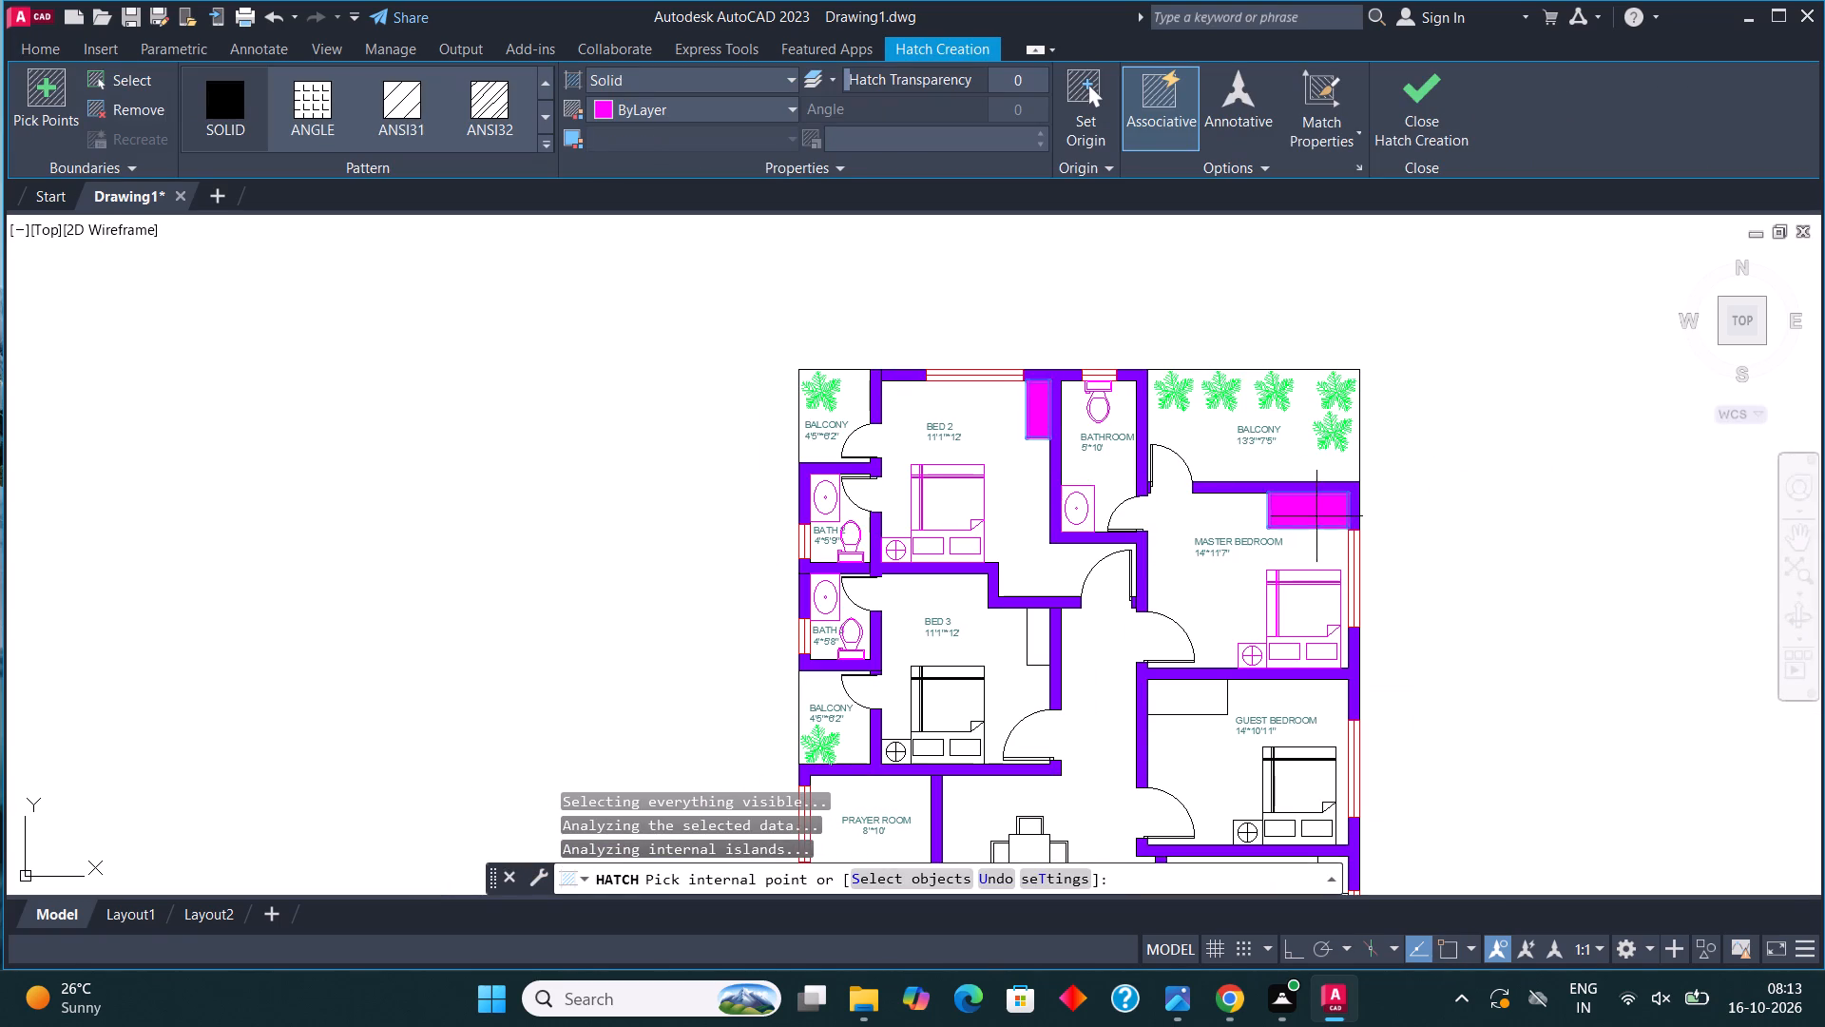
pyautogui.click(1042, 638)
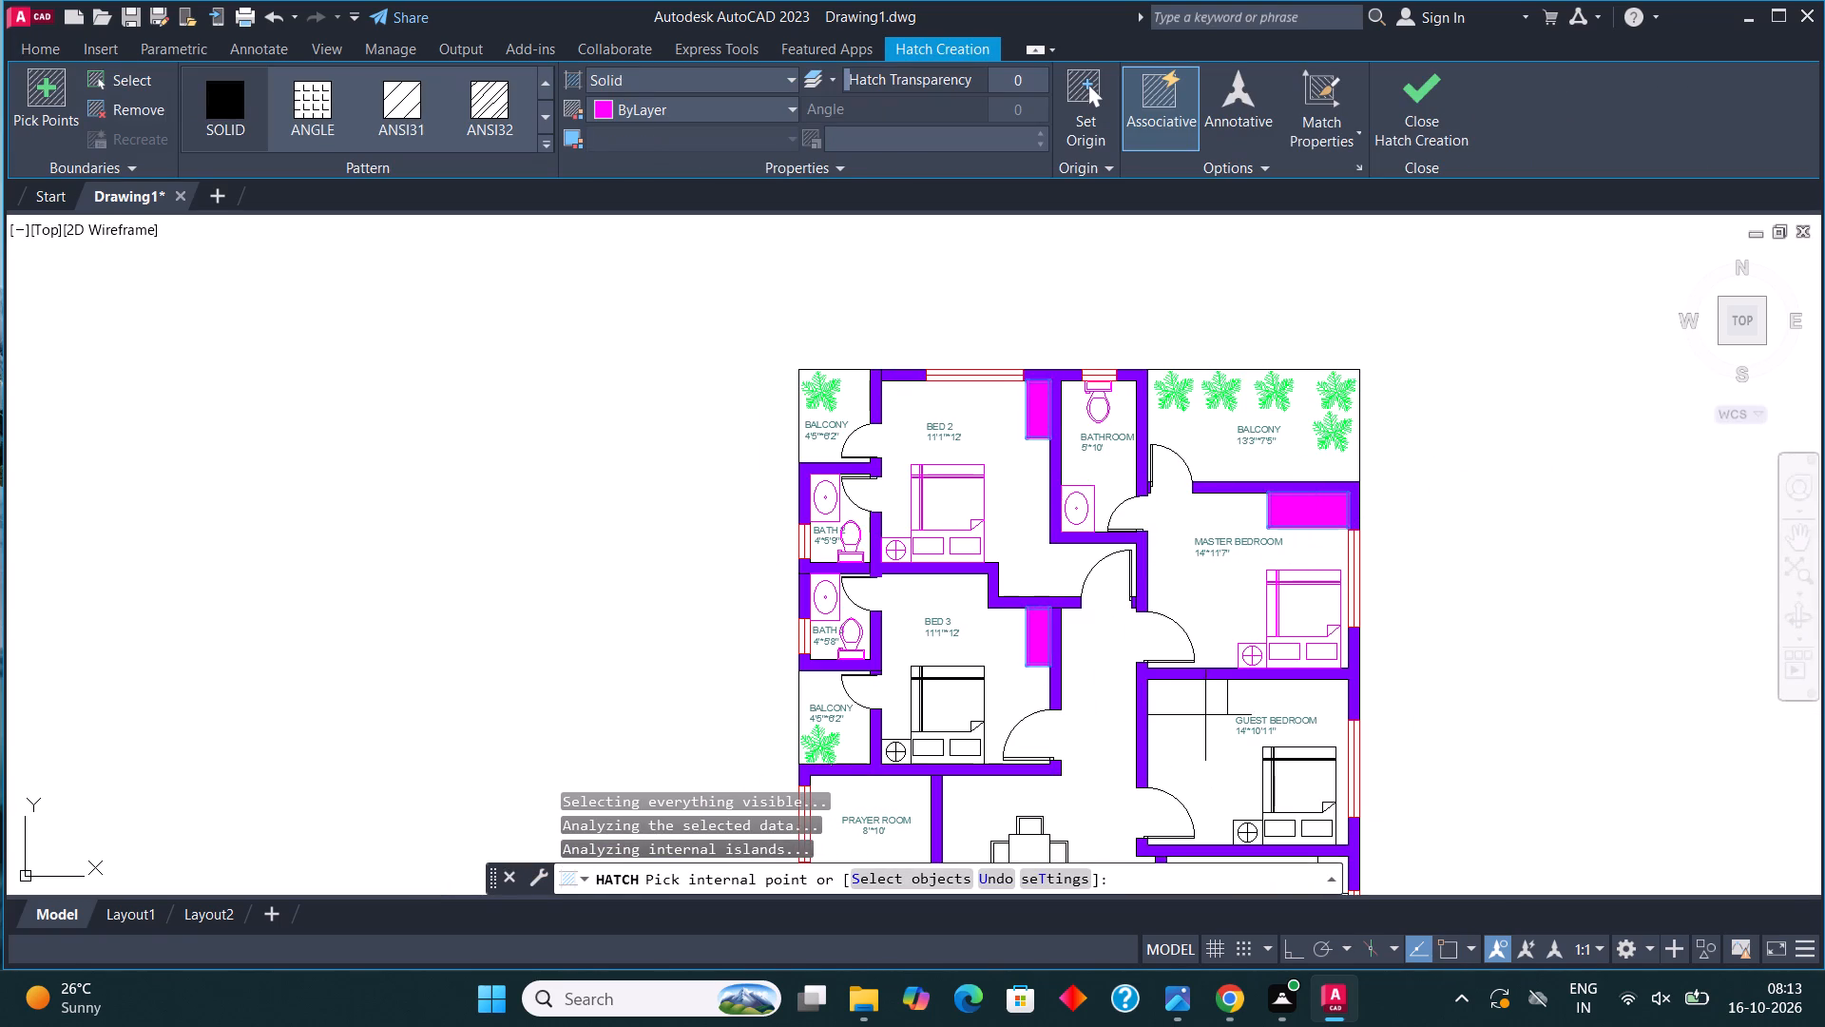
pyautogui.click(1202, 702)
pyautogui.click(1397, 81)
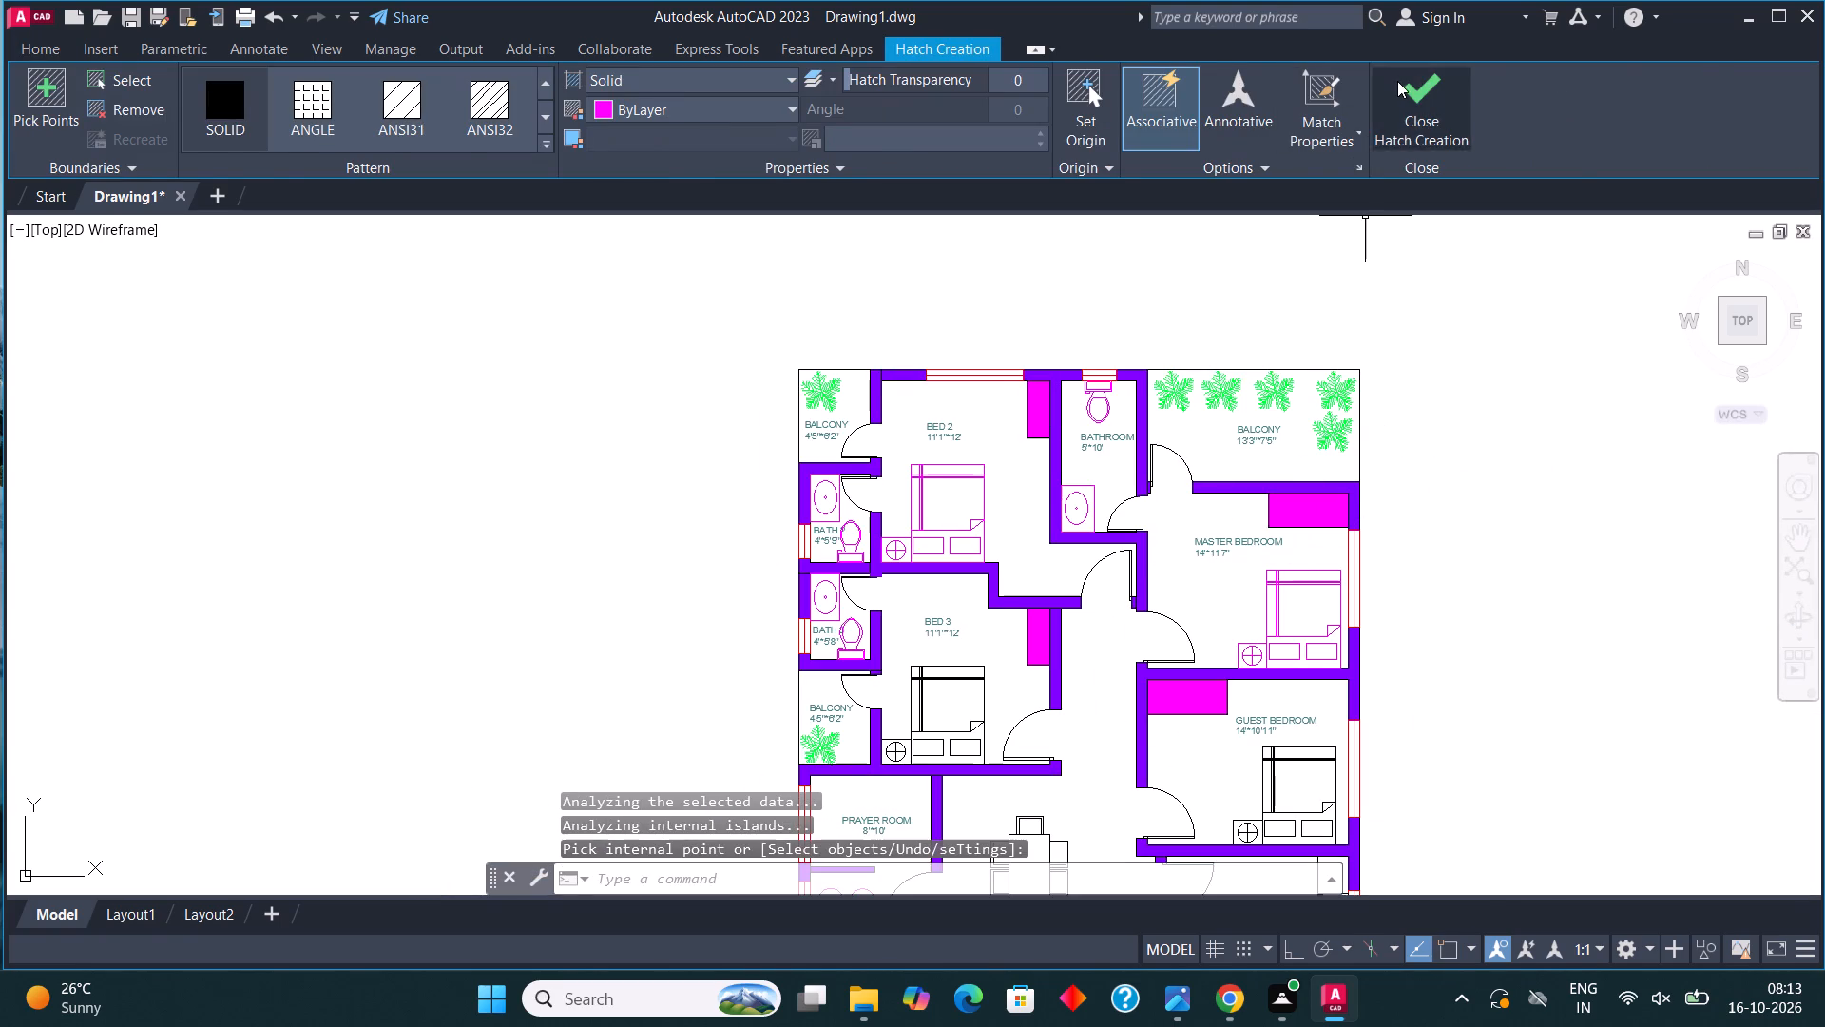
# Assign the complete GUEST BEDROOM bed, including its pillows, blanket lines and side table, to the FUR layer.
pyautogui.scroll(-2, 1059, 501)
pyautogui.scroll(3, 1106, 506)
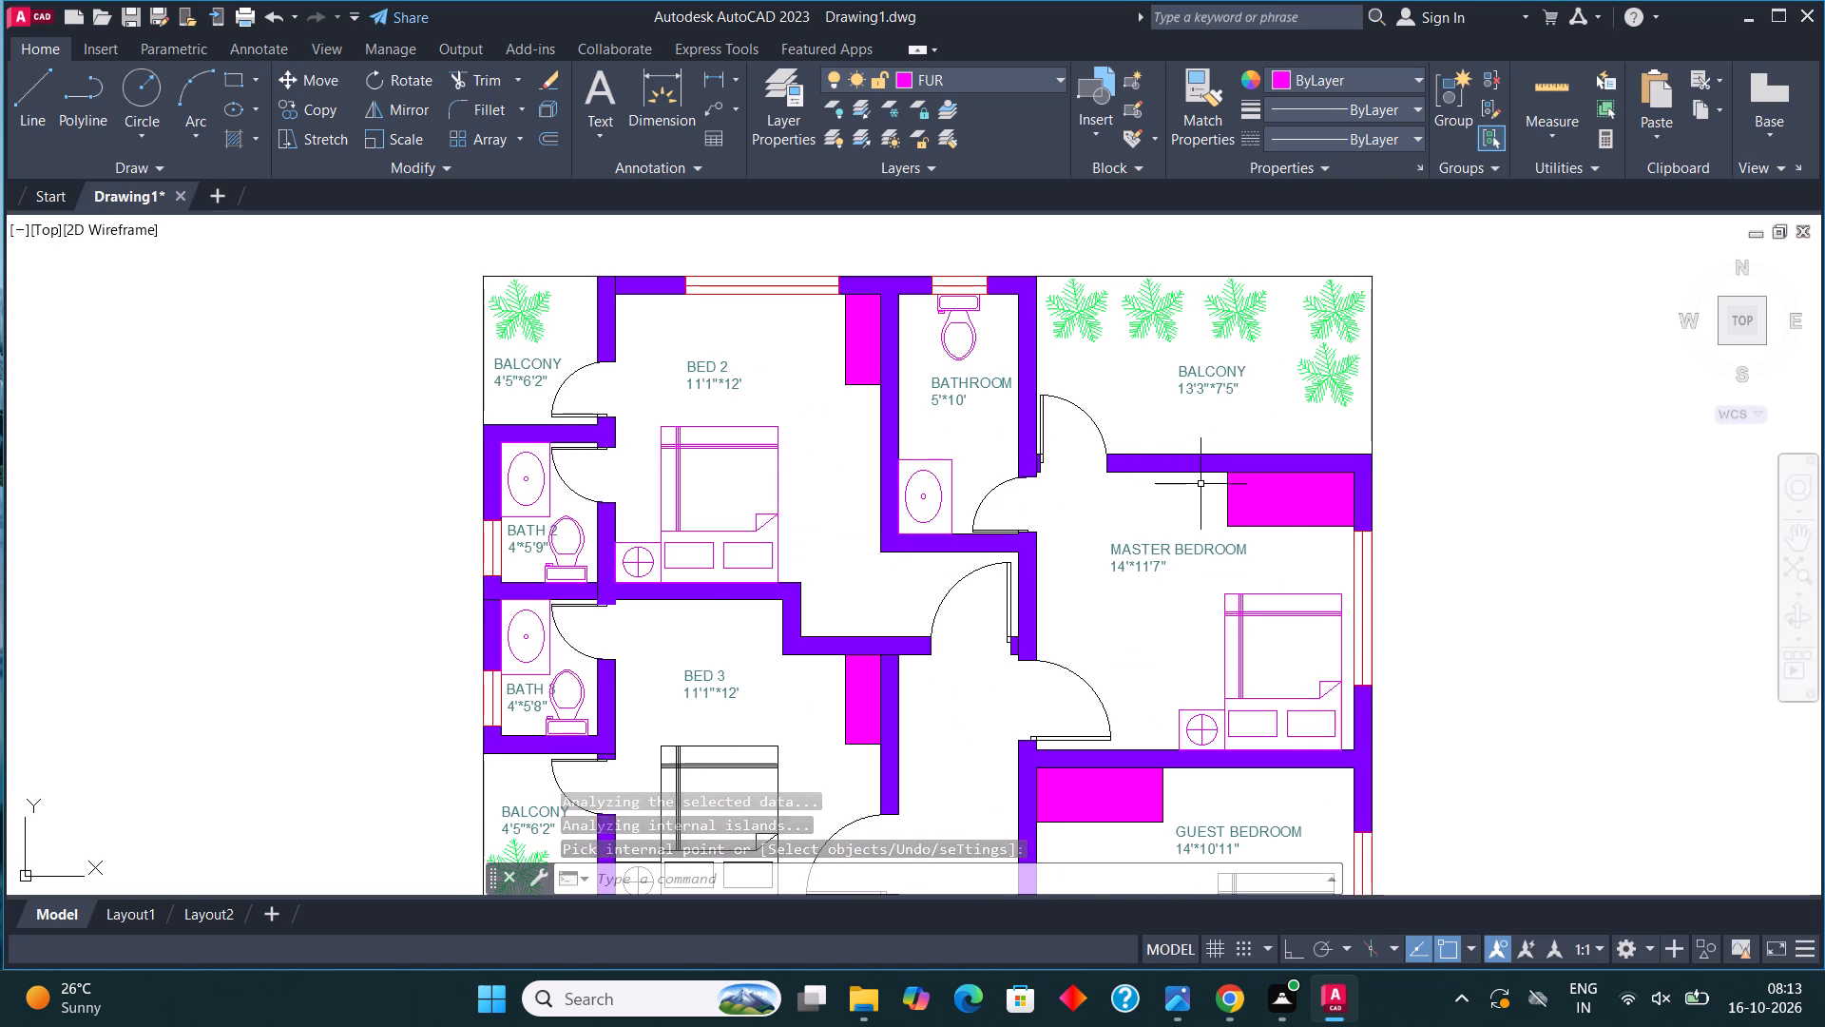
pyautogui.scroll(-2, 1201, 484)
pyautogui.scroll(5, 1252, 694)
pyautogui.click(1255, 744)
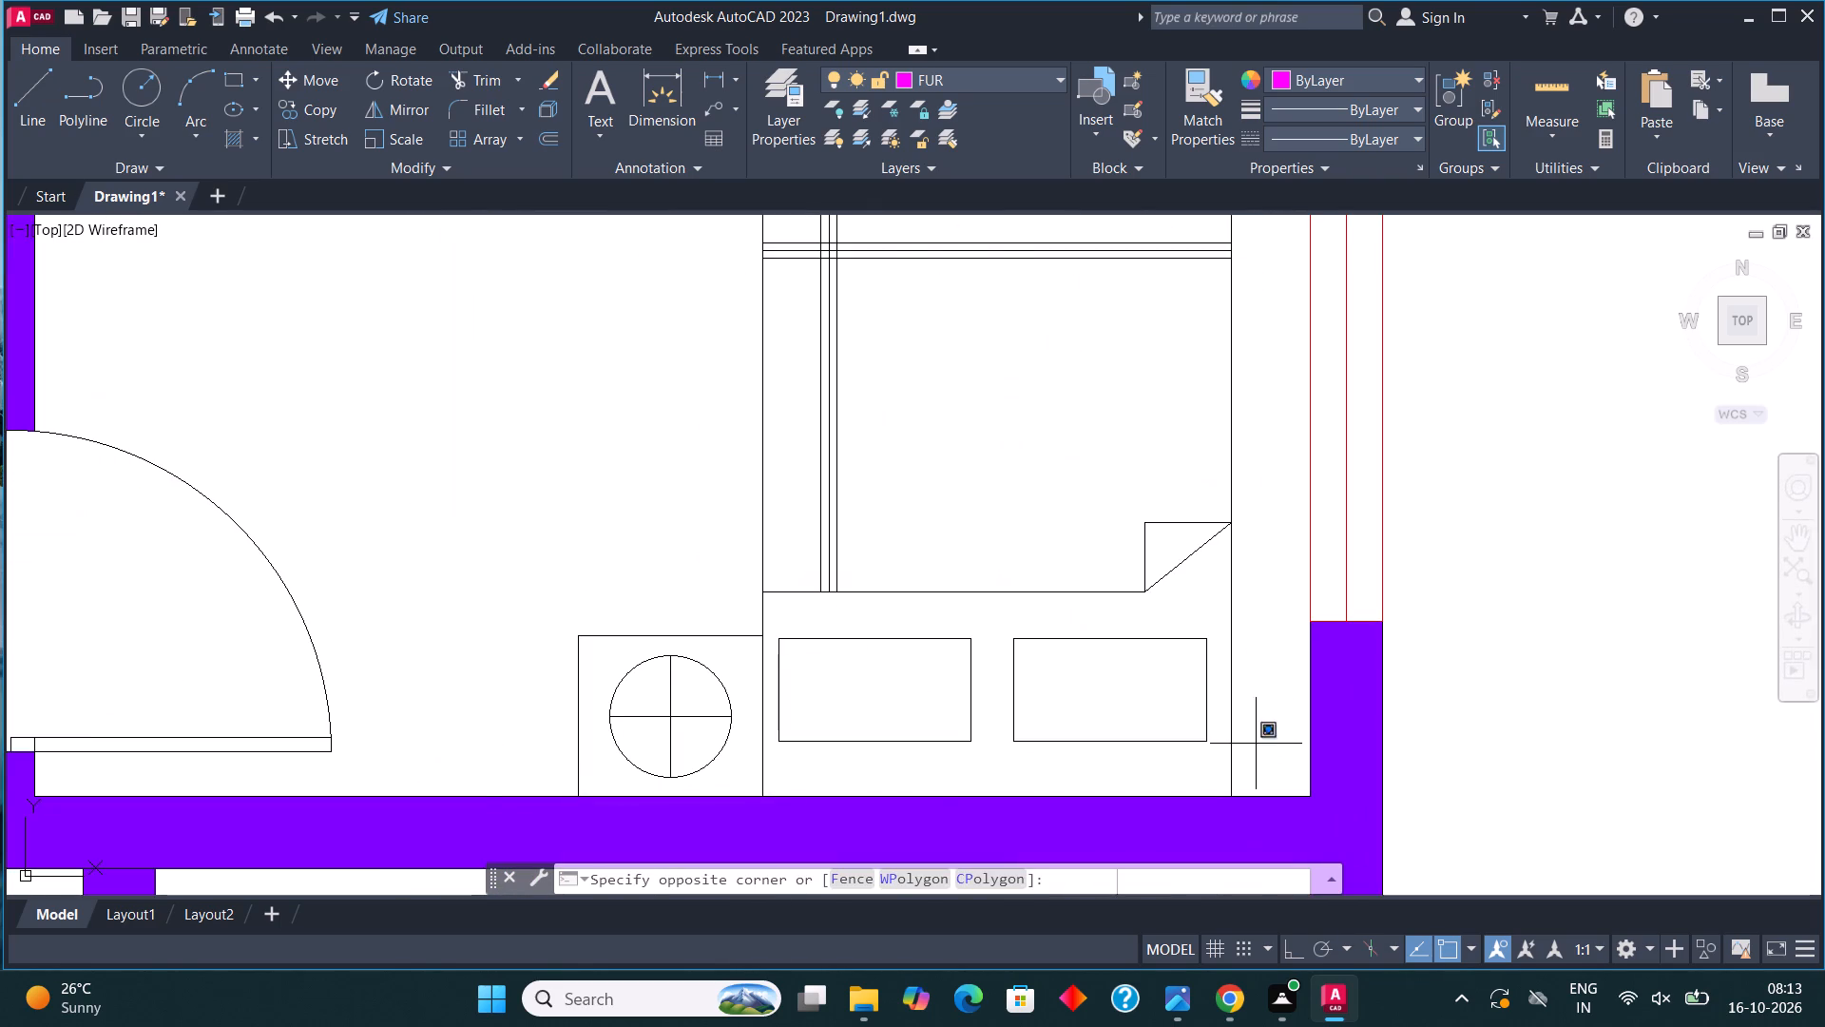
pyautogui.scroll(-1, 1248, 702)
pyautogui.click(815, 568)
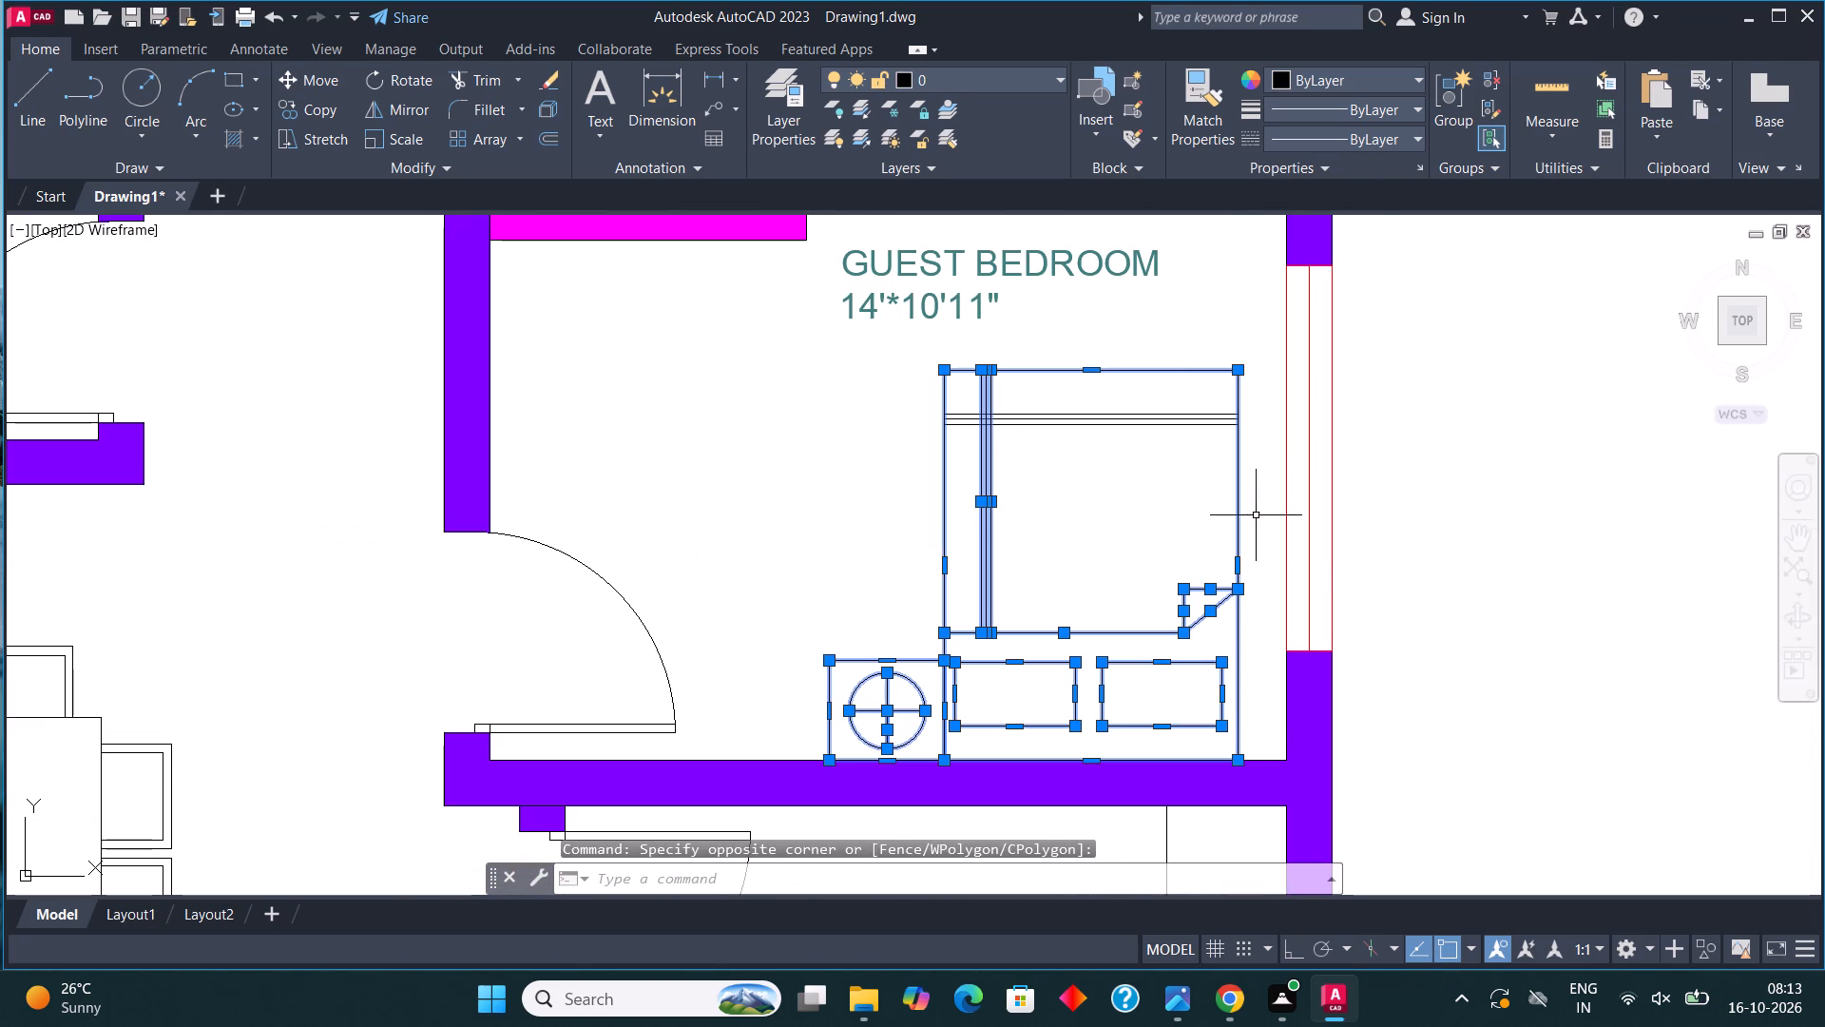
pyautogui.click(1265, 552)
pyautogui.click(889, 388)
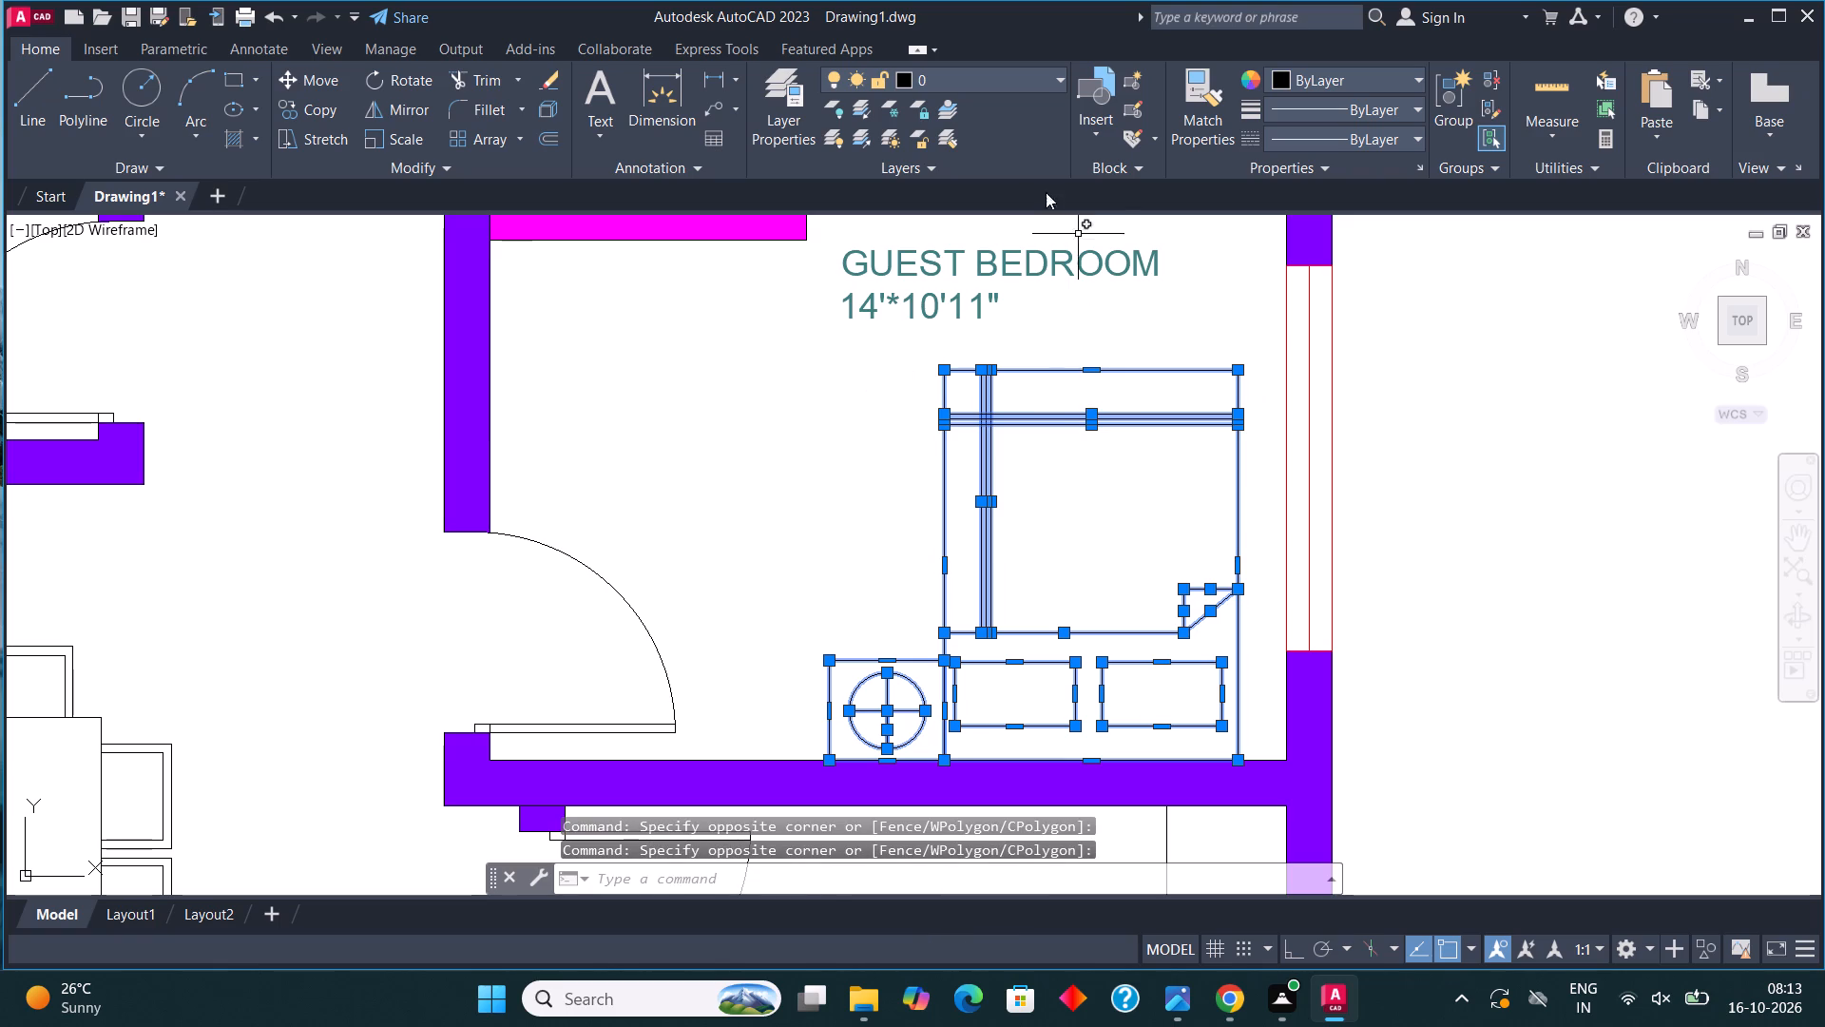
pyautogui.click(992, 72)
pyautogui.click(994, 169)
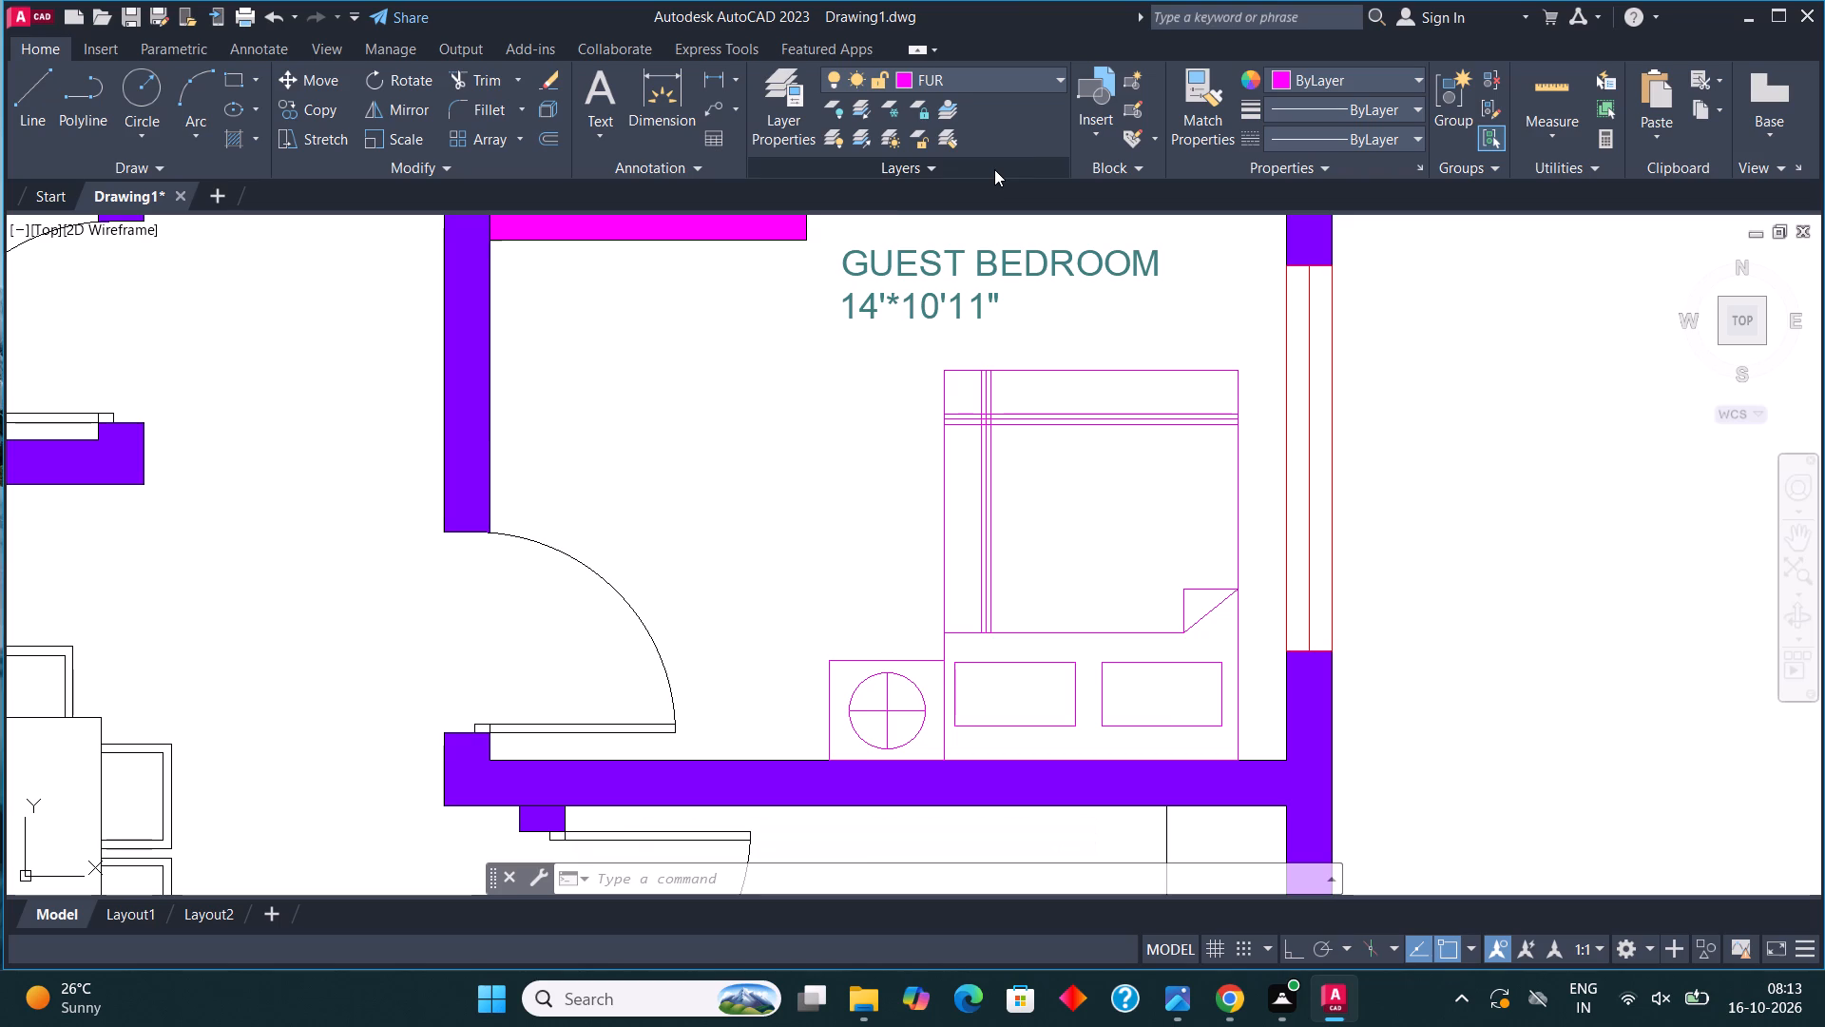
pyautogui.scroll(-2, 836, 322)
pyautogui.moveTo(873, 403); pyautogui.dragTo(1109, 418, button='middle')
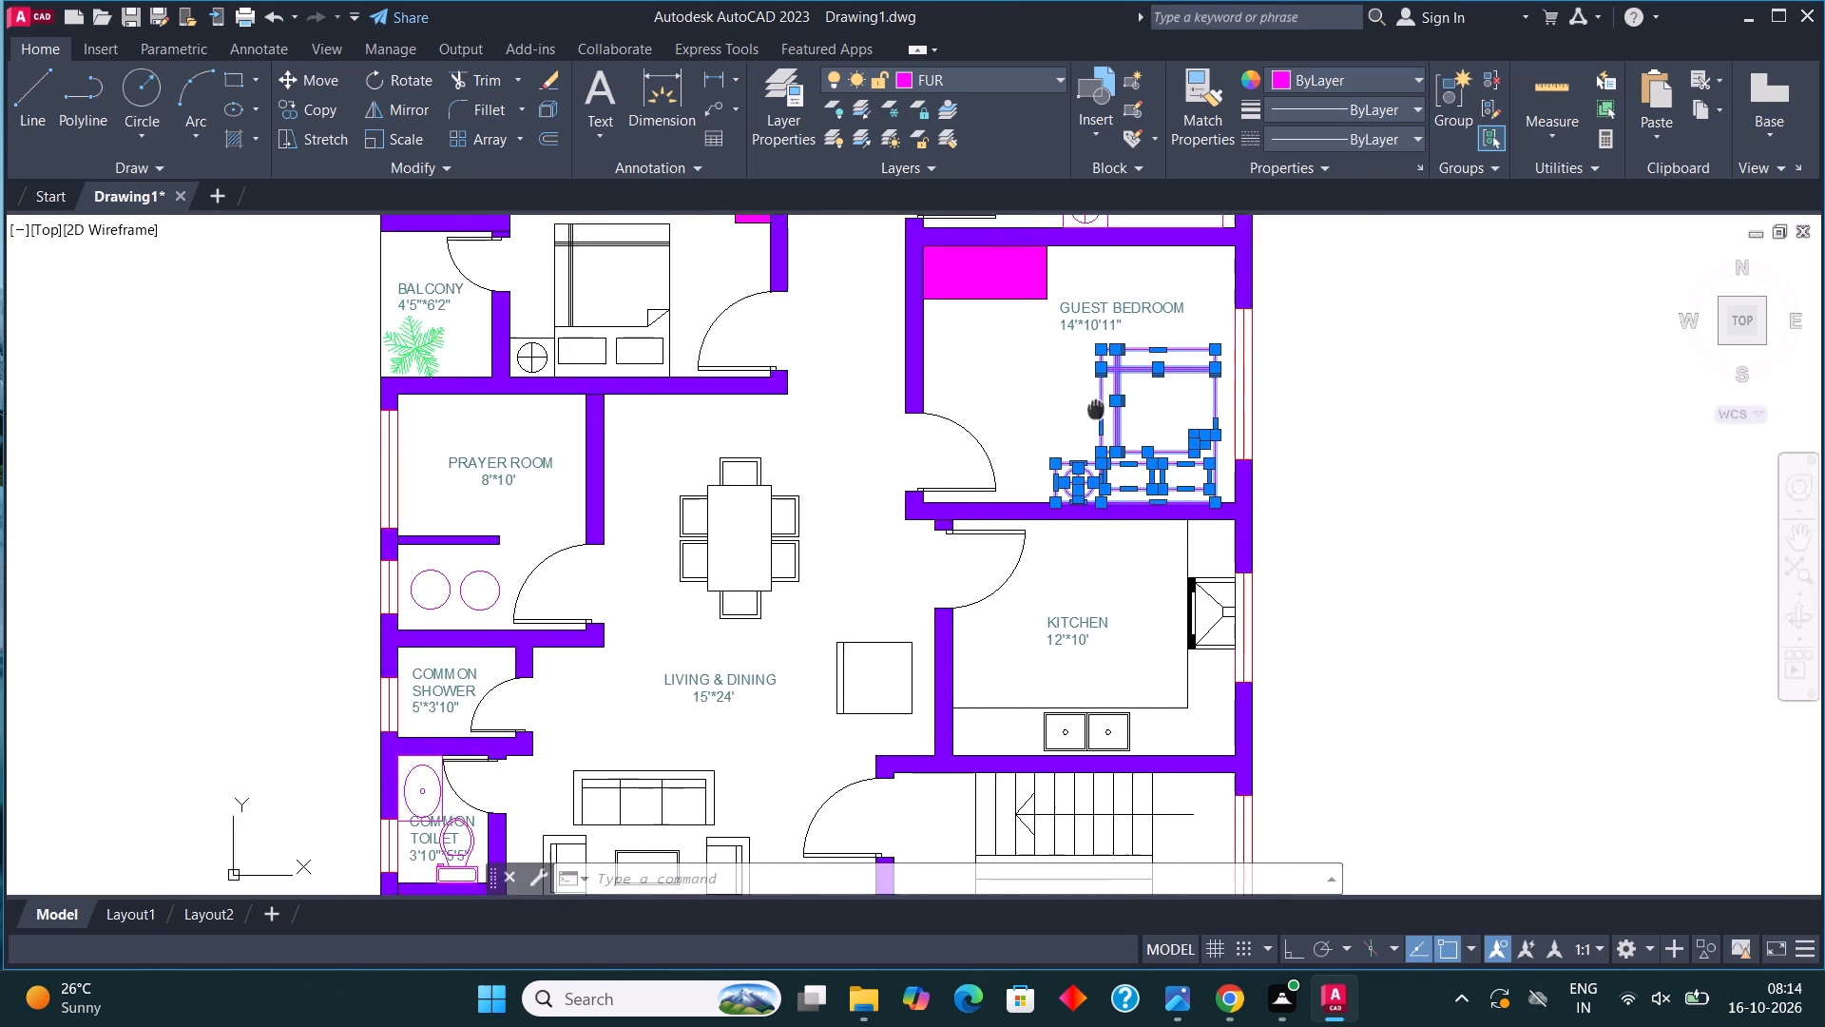
pyautogui.moveTo(1109, 418); pyautogui.dragTo(1205, 478, button='middle')
pyautogui.press('Escape')
# Assign the KITCHEN counter edge lines, double sink and stove fixture to the FUR layer.
pyautogui.moveTo(1306, 673); pyautogui.dragTo(1294, 477, button='middle')
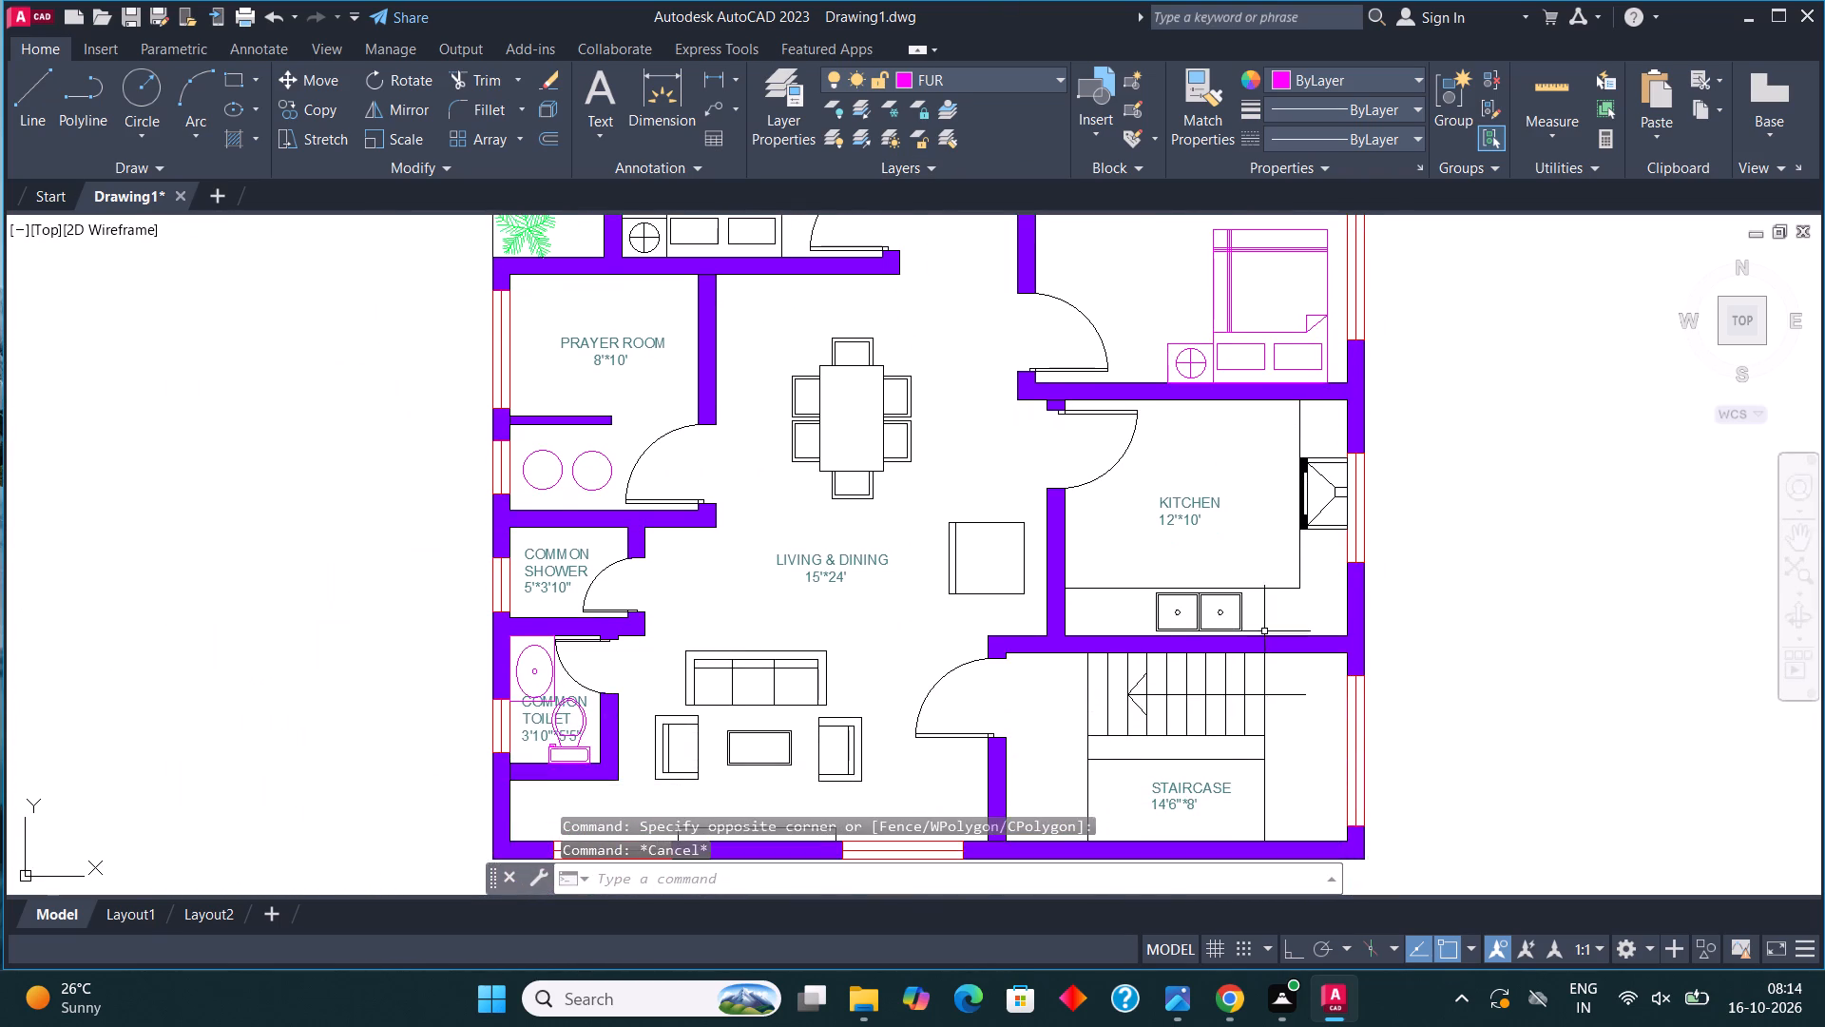
pyautogui.scroll(1, 1256, 641)
pyautogui.click(1253, 619)
pyautogui.click(1048, 494)
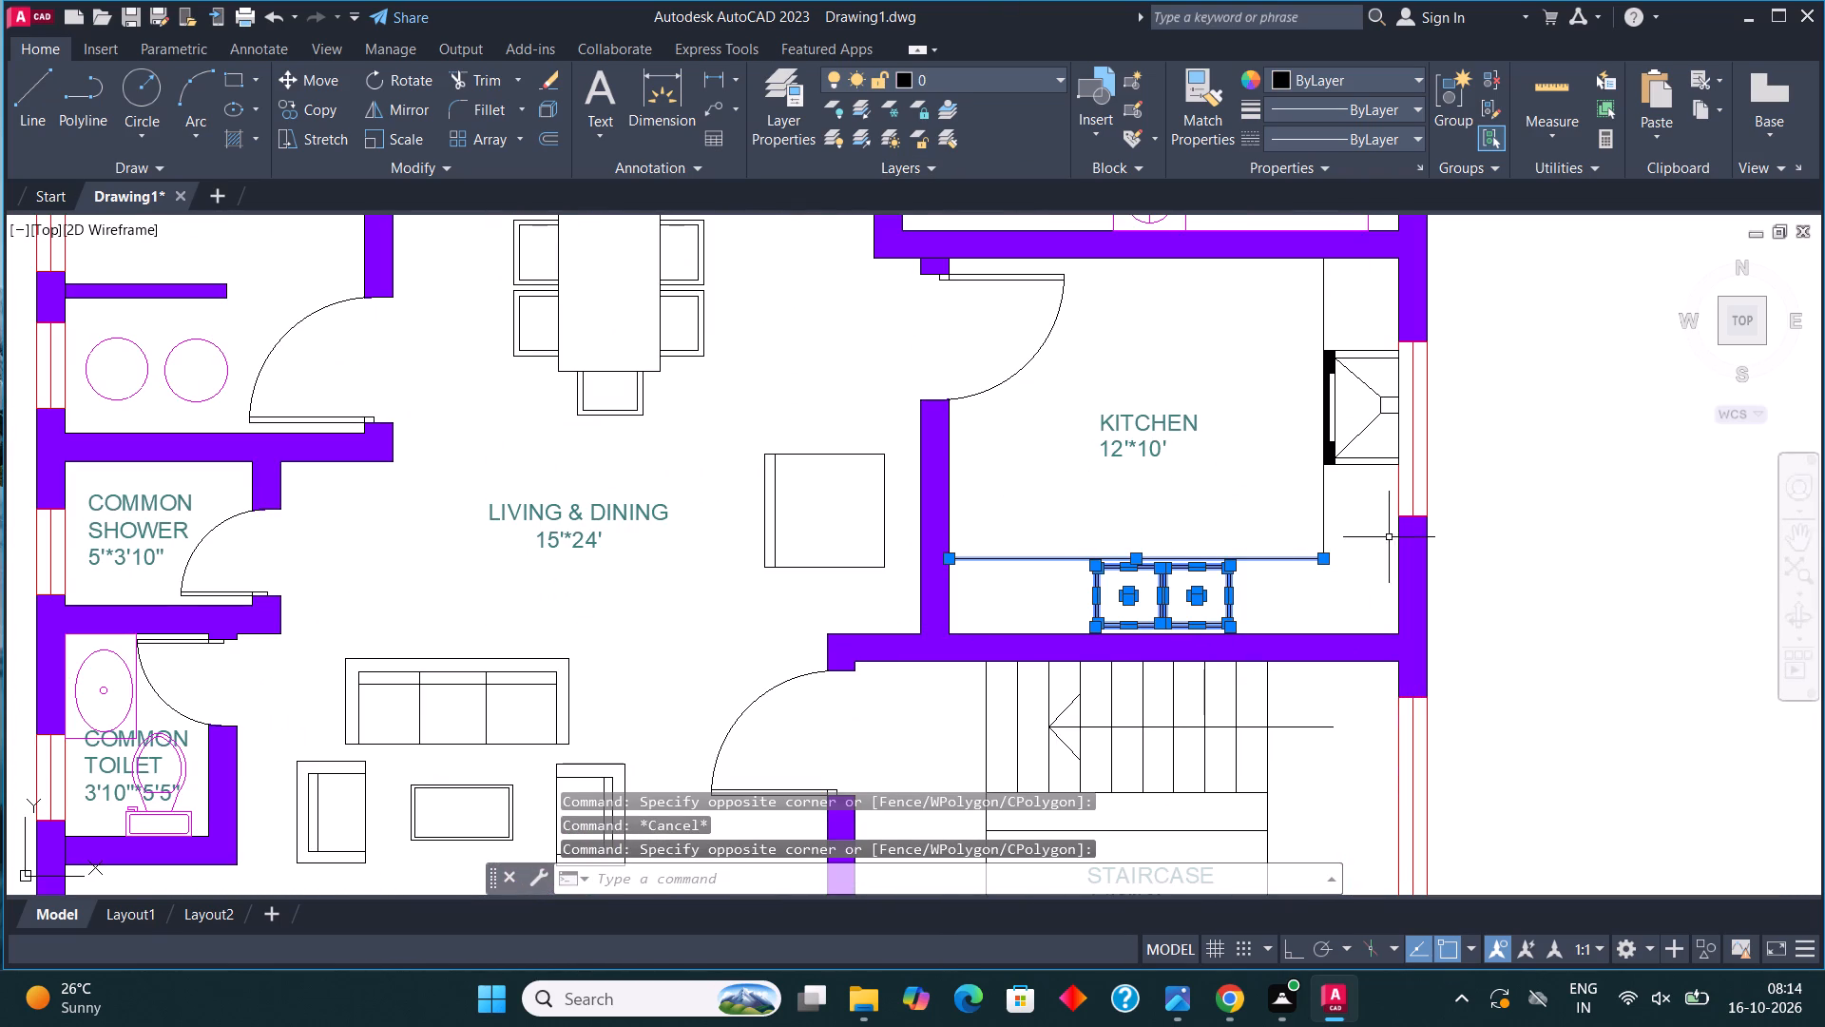
pyautogui.click(1377, 514)
pyautogui.click(1258, 326)
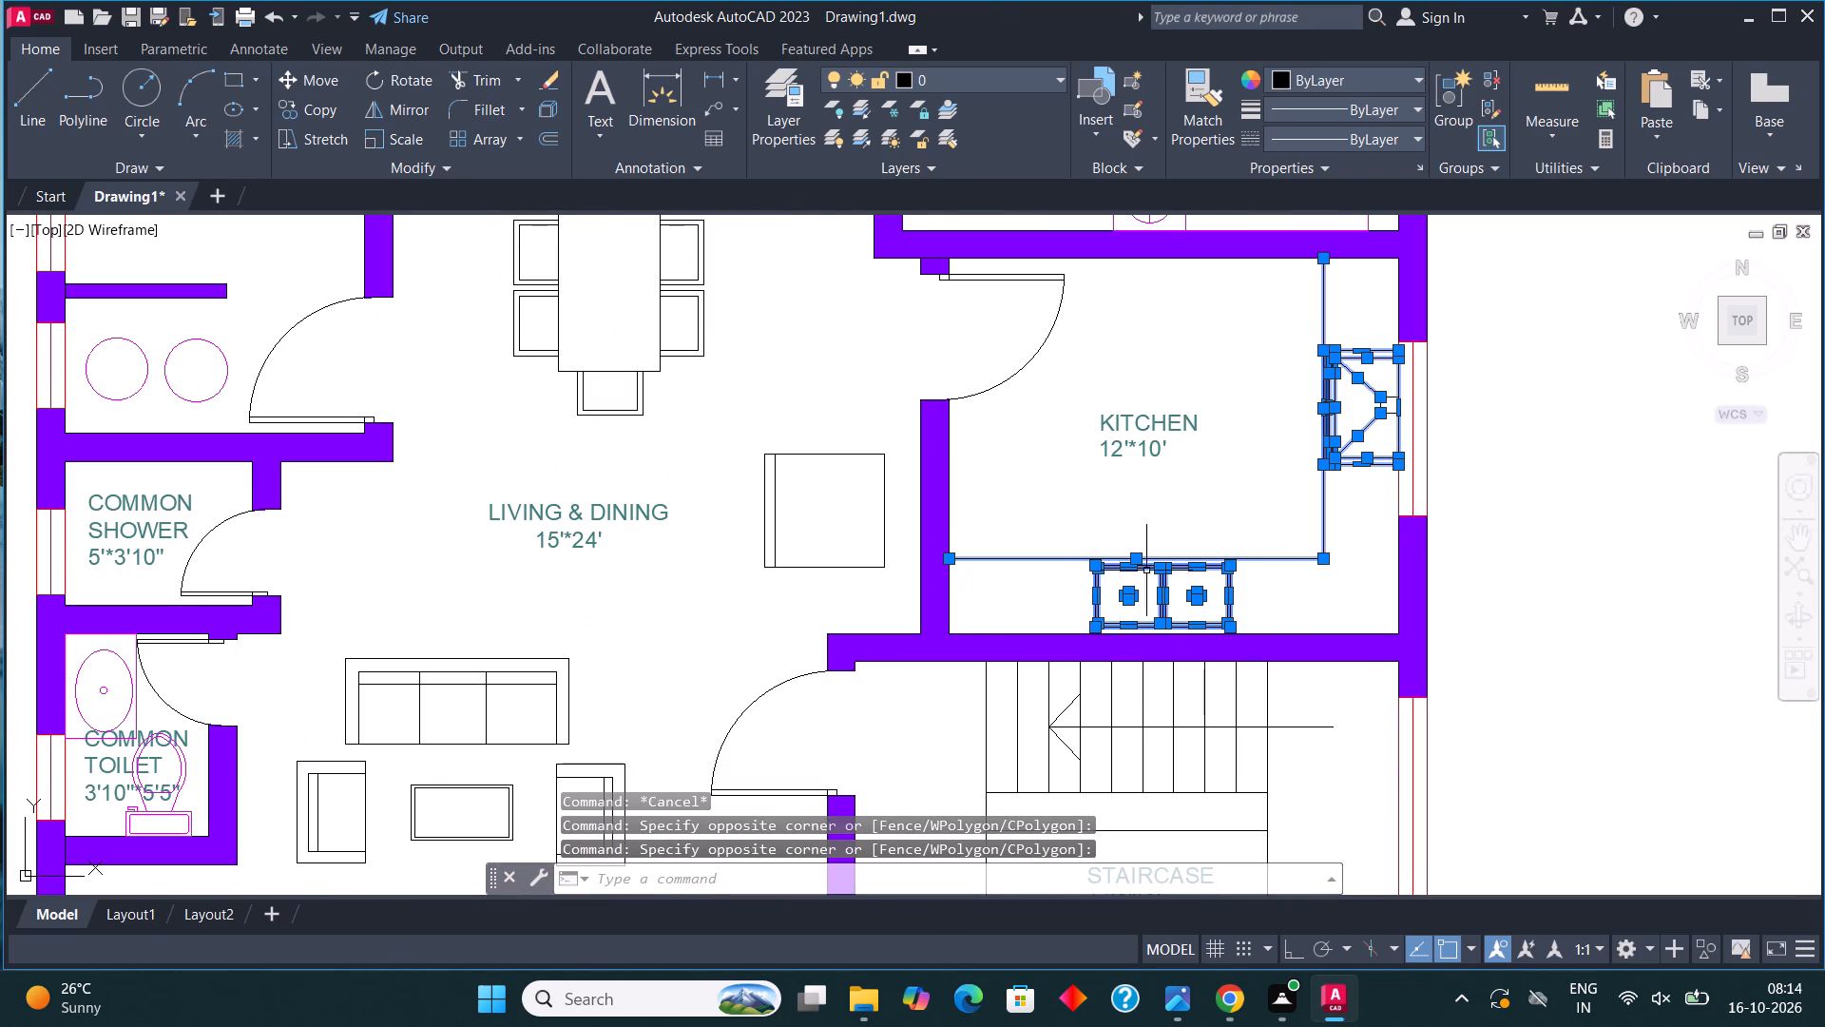
pyautogui.click(1003, 73)
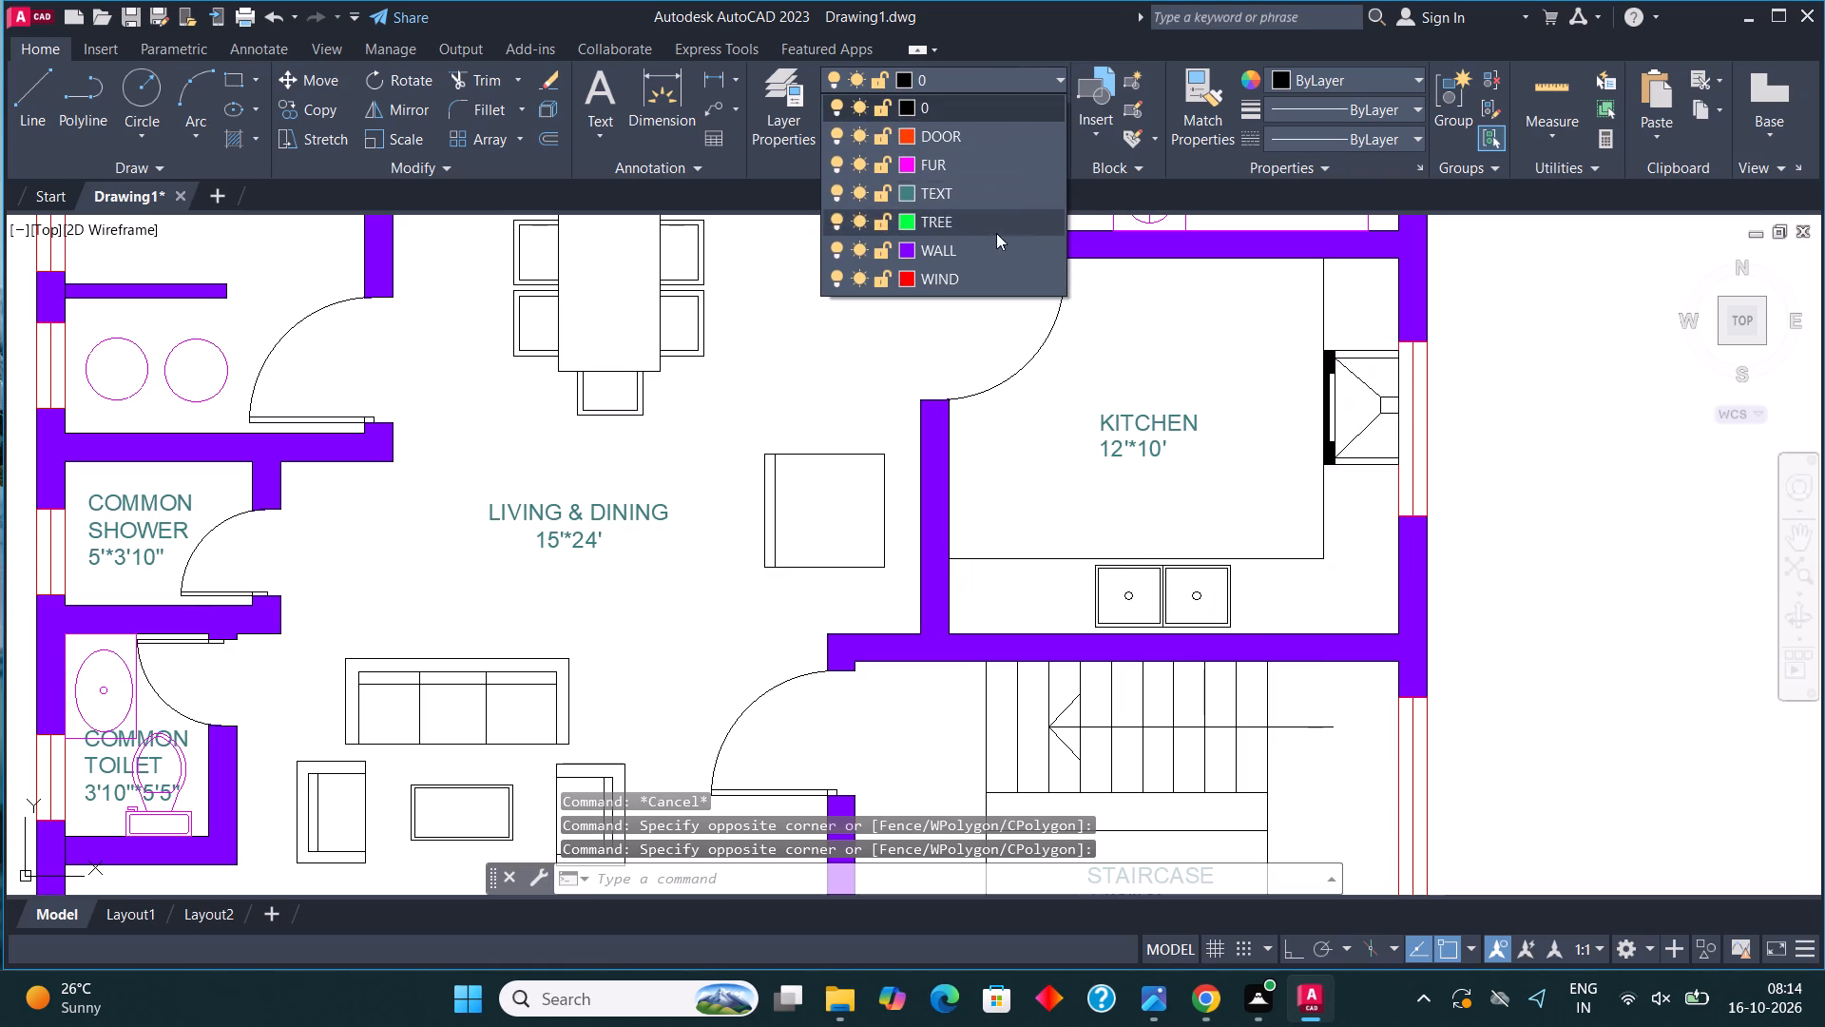
pyautogui.click(984, 163)
pyautogui.press('Escape')
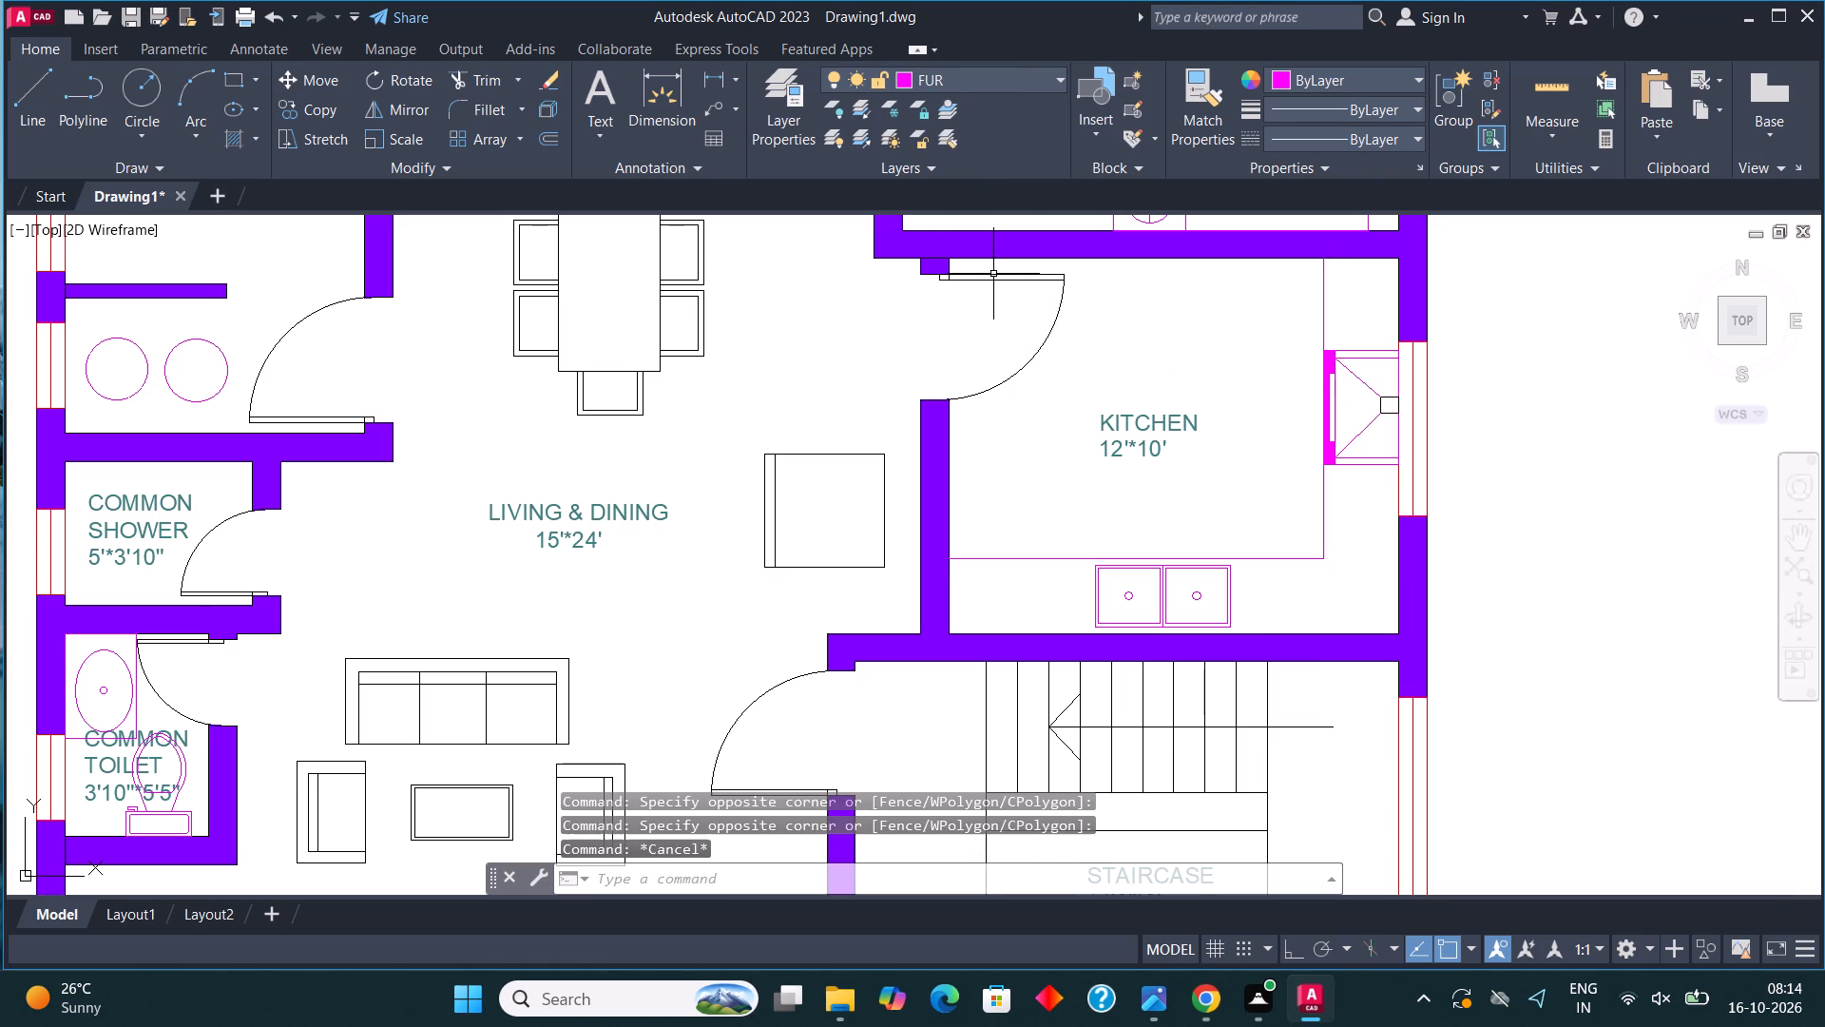
# Assign the small rectangle inside the KITCHEN stove fixture, against the window, to the FUR layer.
pyautogui.scroll(3, 1398, 413)
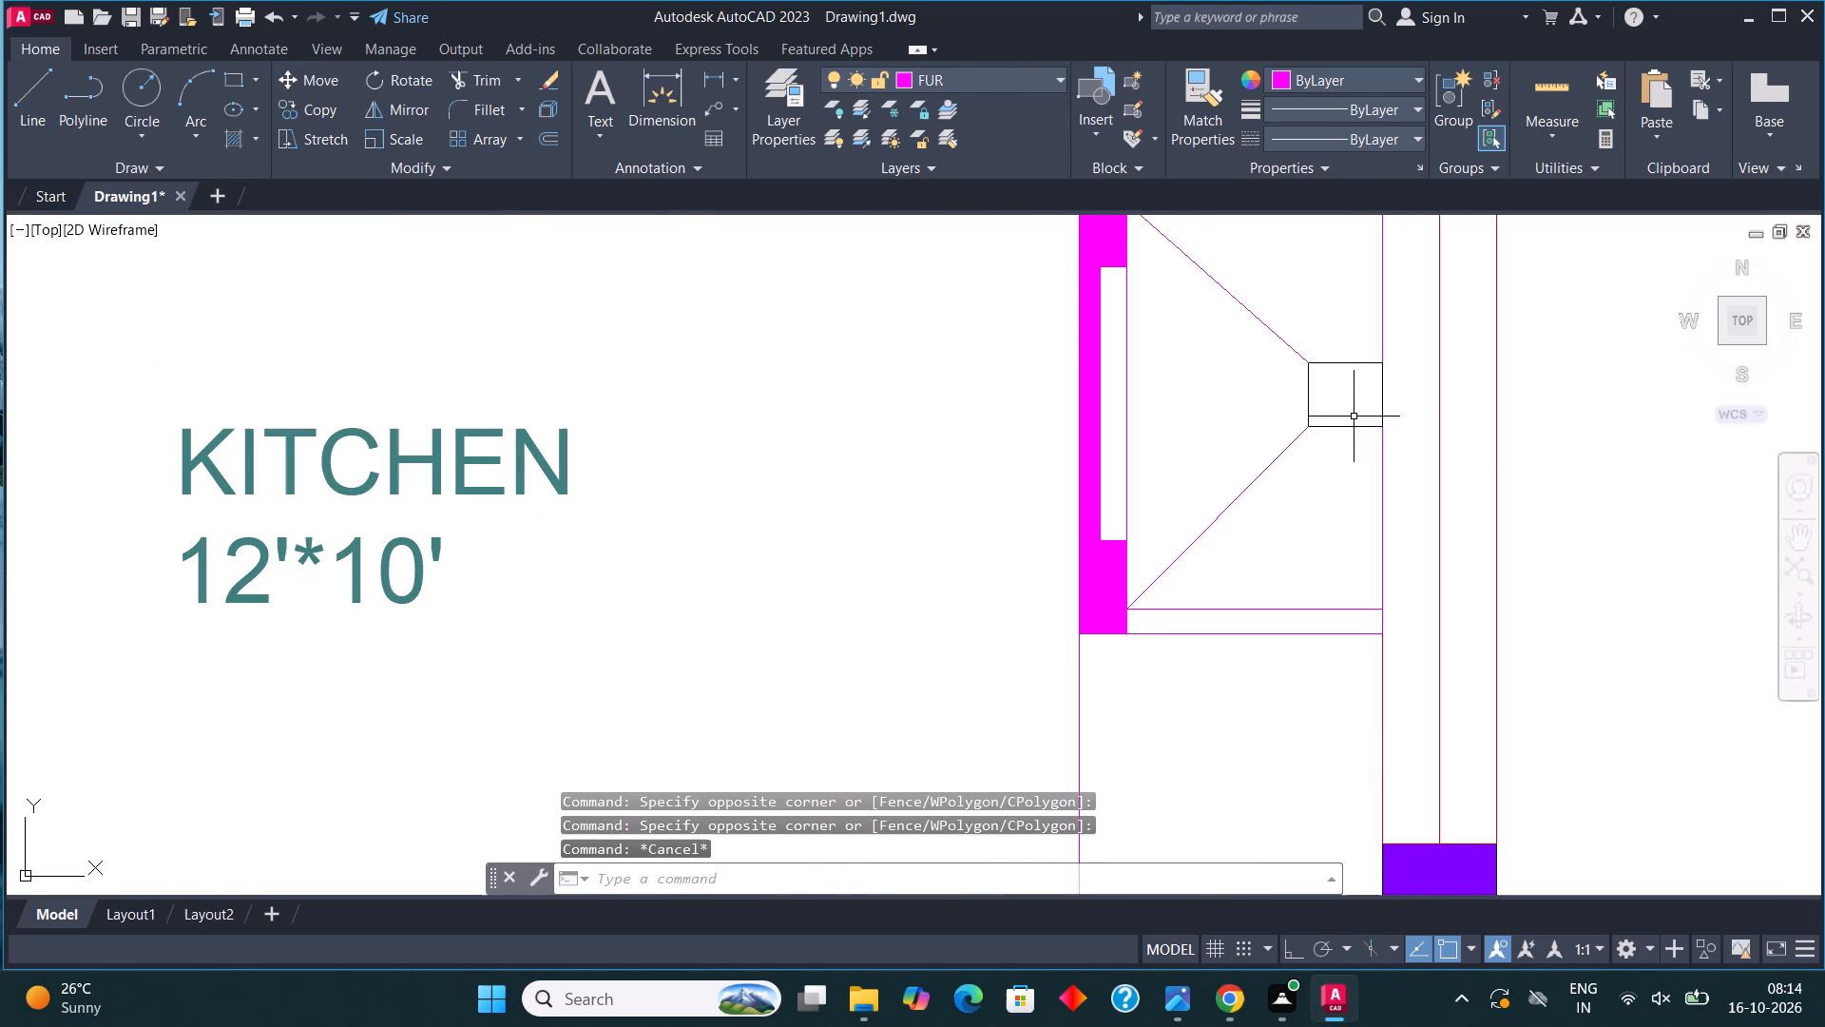
pyautogui.moveTo(1357, 456); pyautogui.dragTo(1349, 441)
pyautogui.click(1327, 330)
pyautogui.click(944, 79)
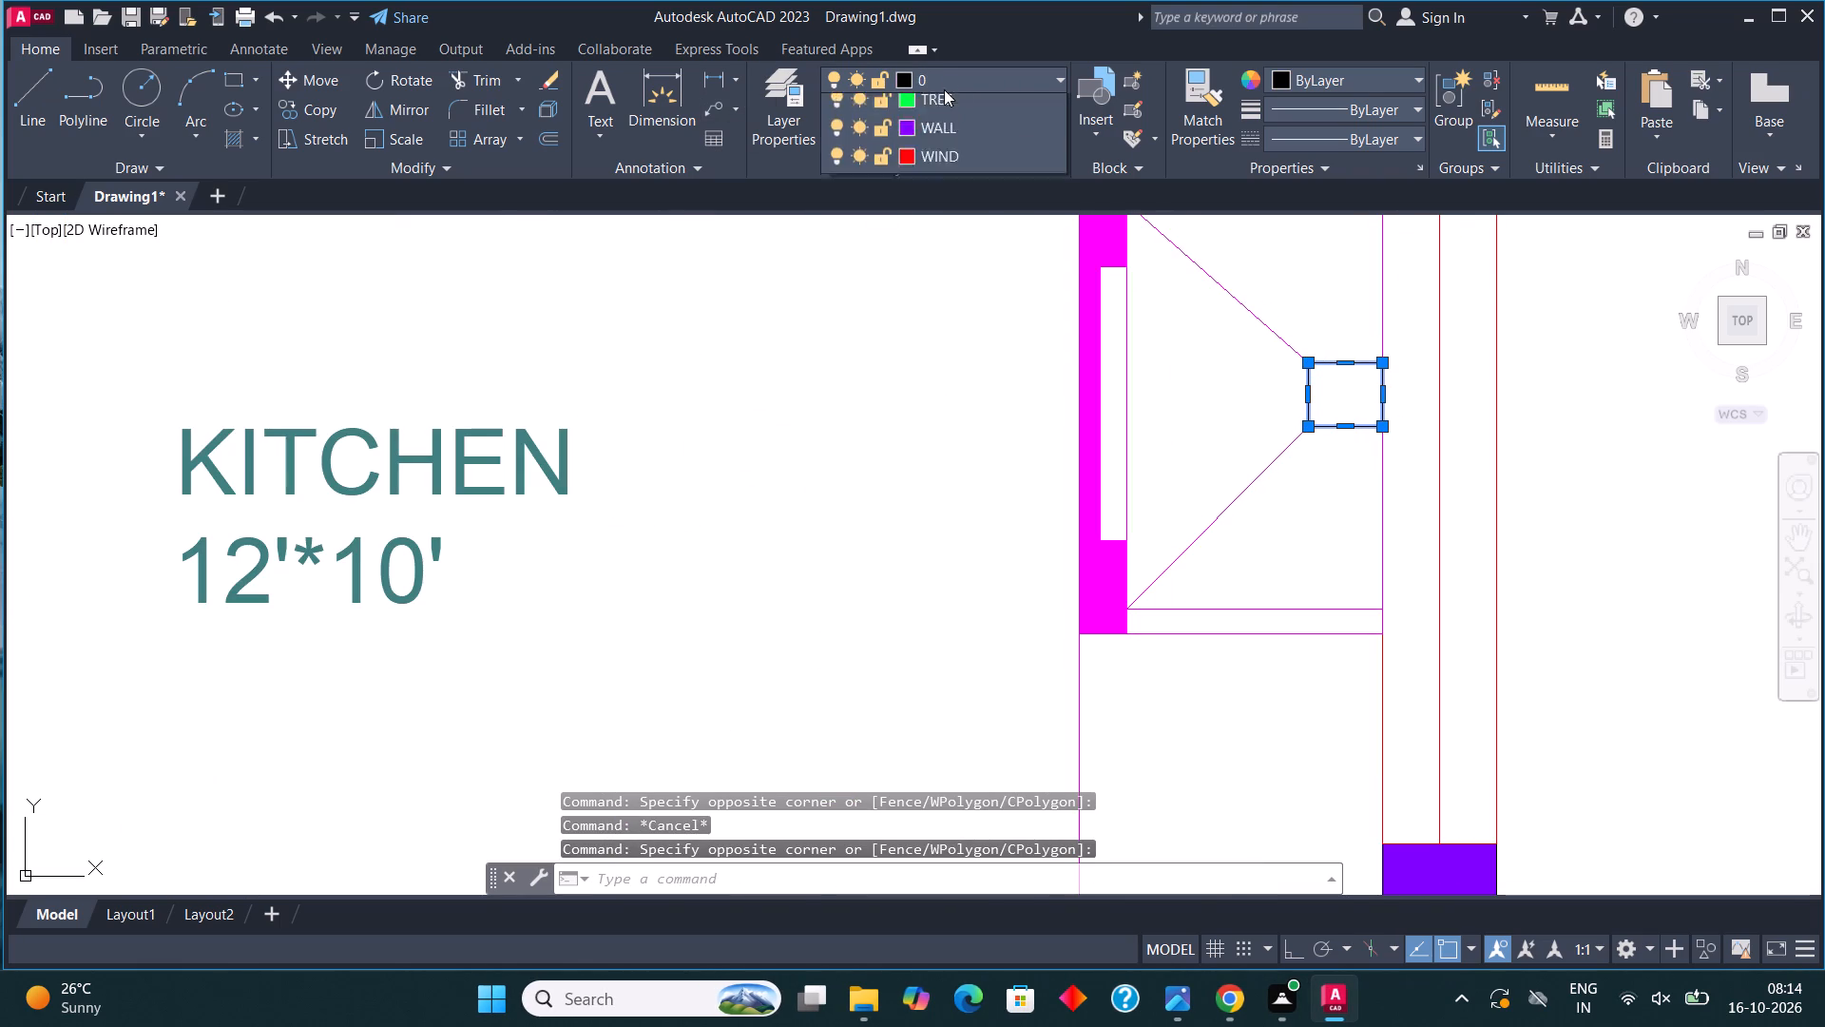
pyautogui.click(951, 163)
# Assign the STAIRCASE treads, landing lines and direction arrow to the FUR layer.
pyautogui.scroll(-3, 1110, 328)
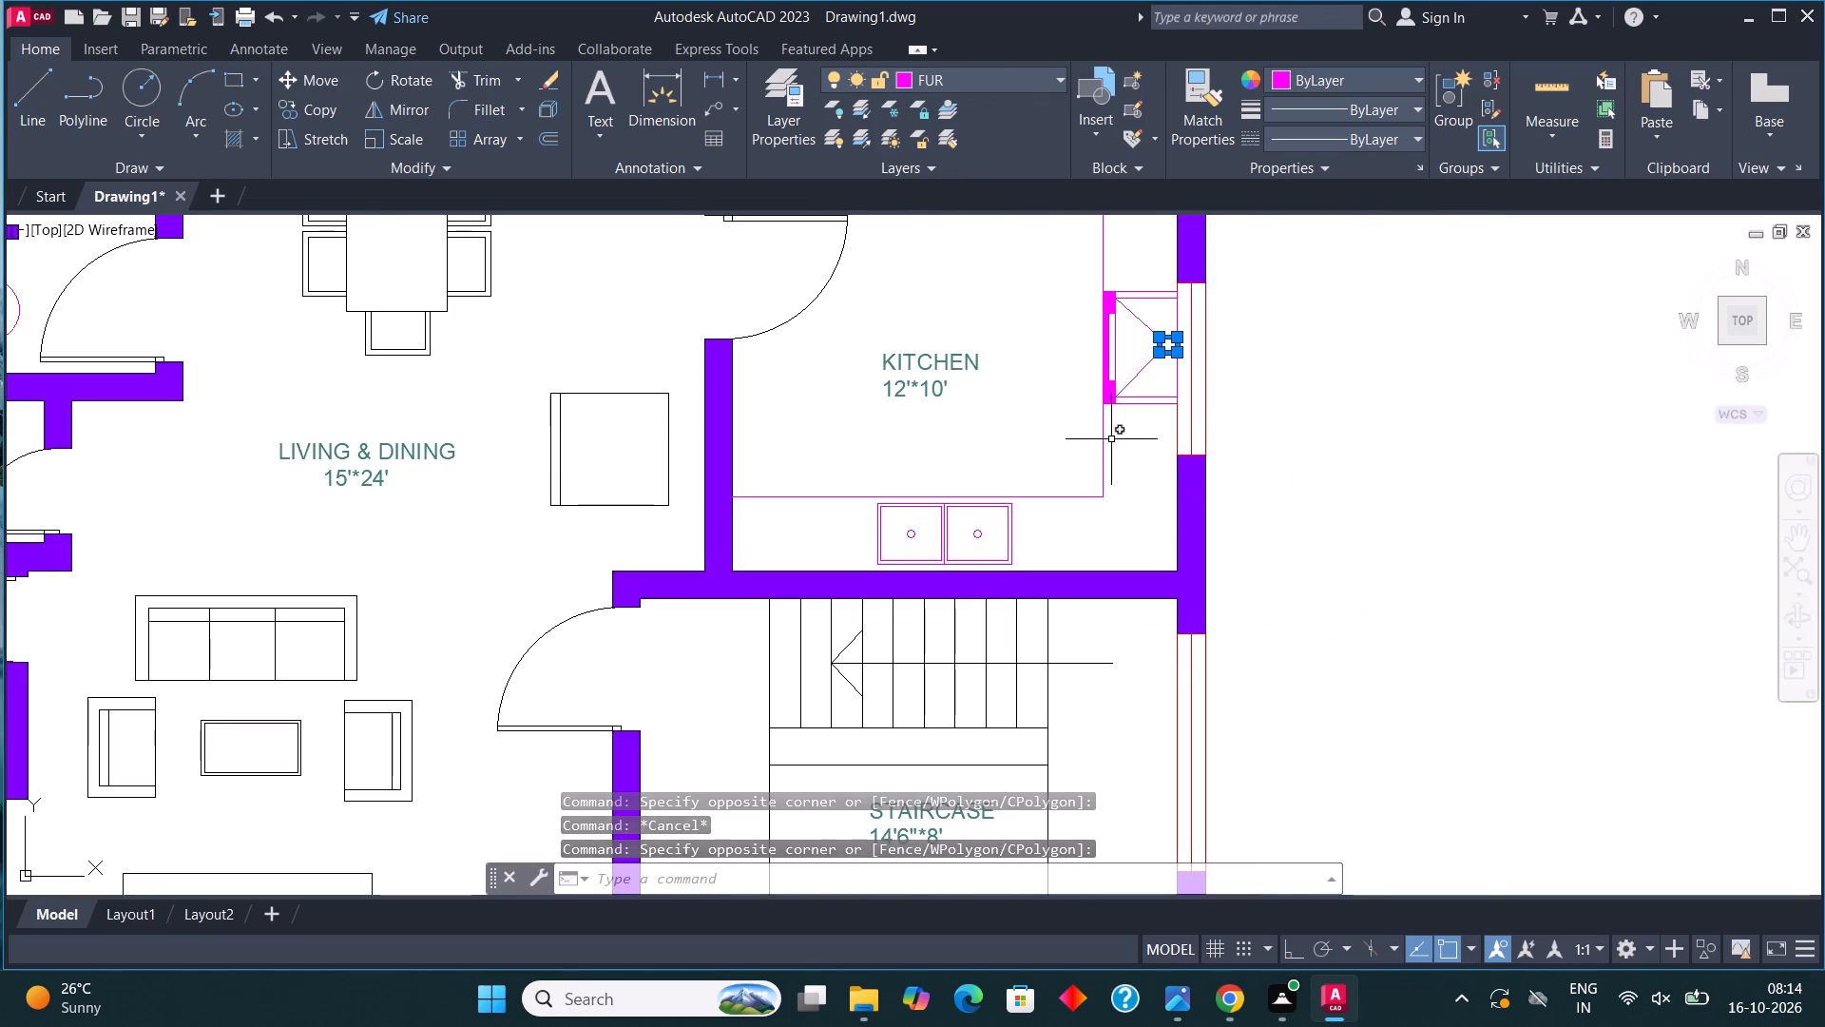
pyautogui.scroll(-2, 1060, 655)
pyautogui.moveTo(1070, 669); pyautogui.dragTo(1106, 498, button='middle')
pyautogui.scroll(2, 1105, 494)
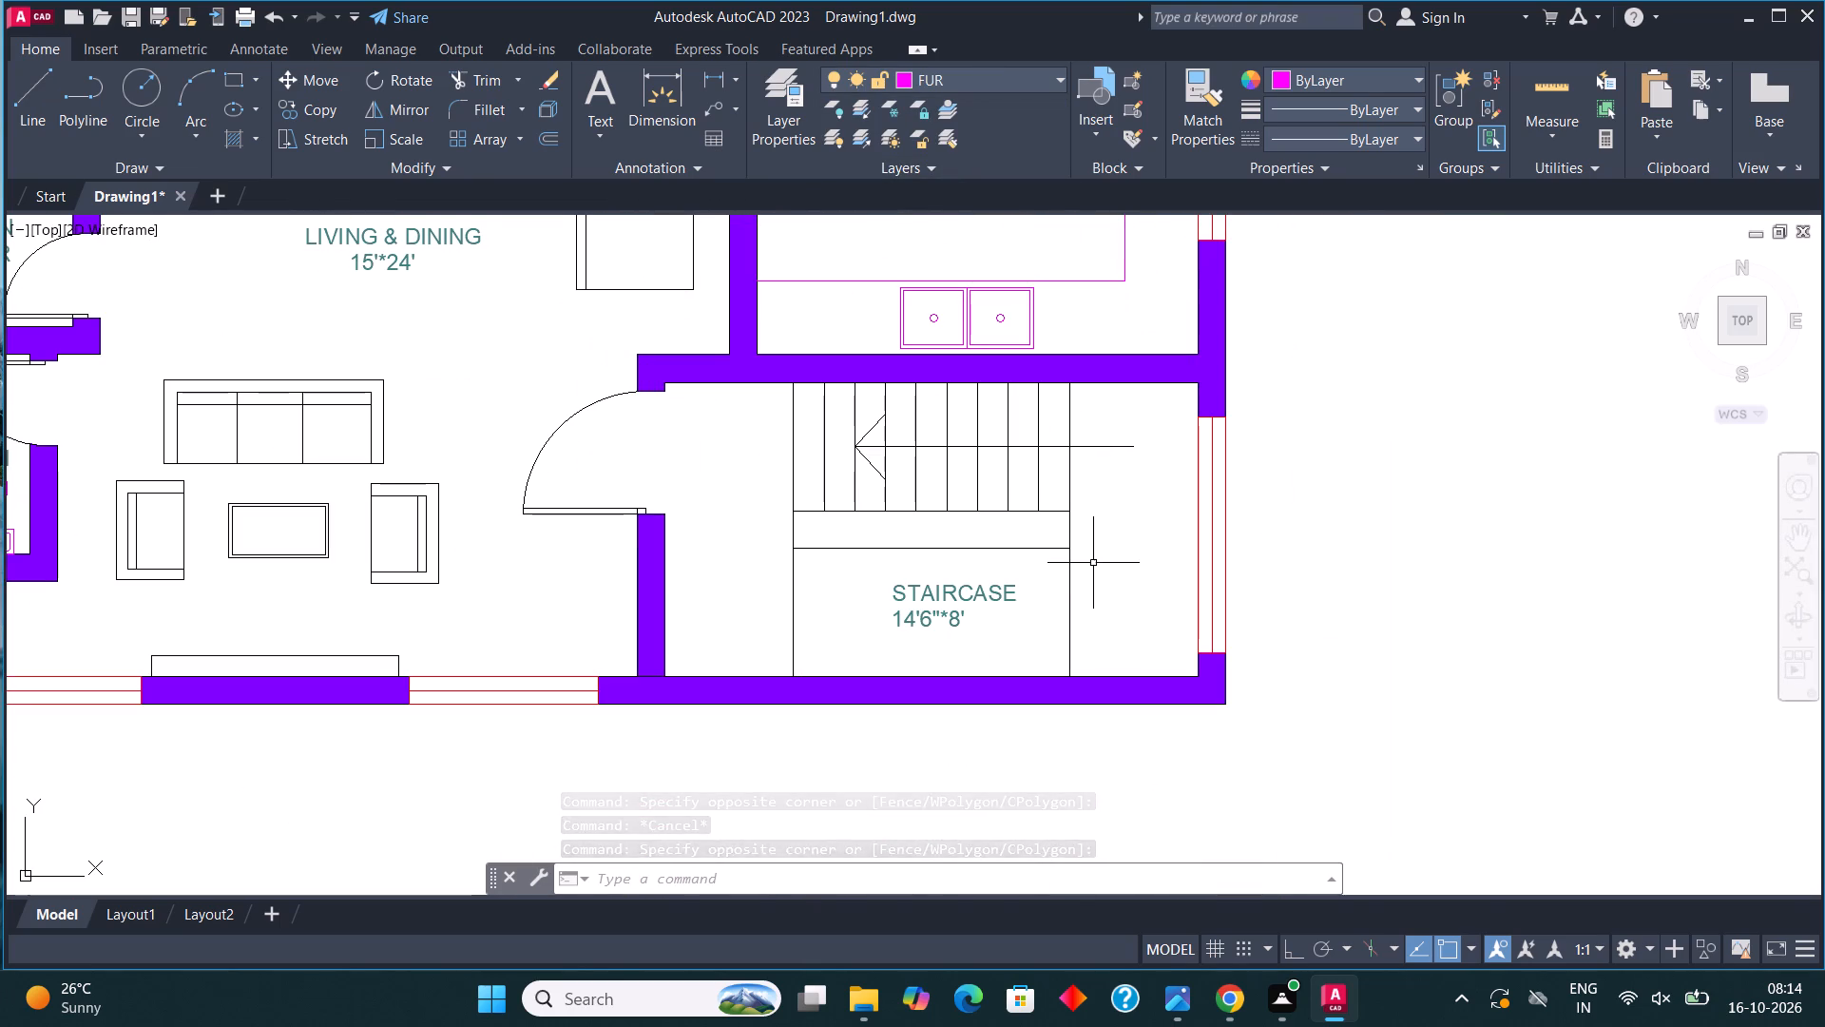
pyautogui.click(1093, 563)
pyautogui.click(769, 397)
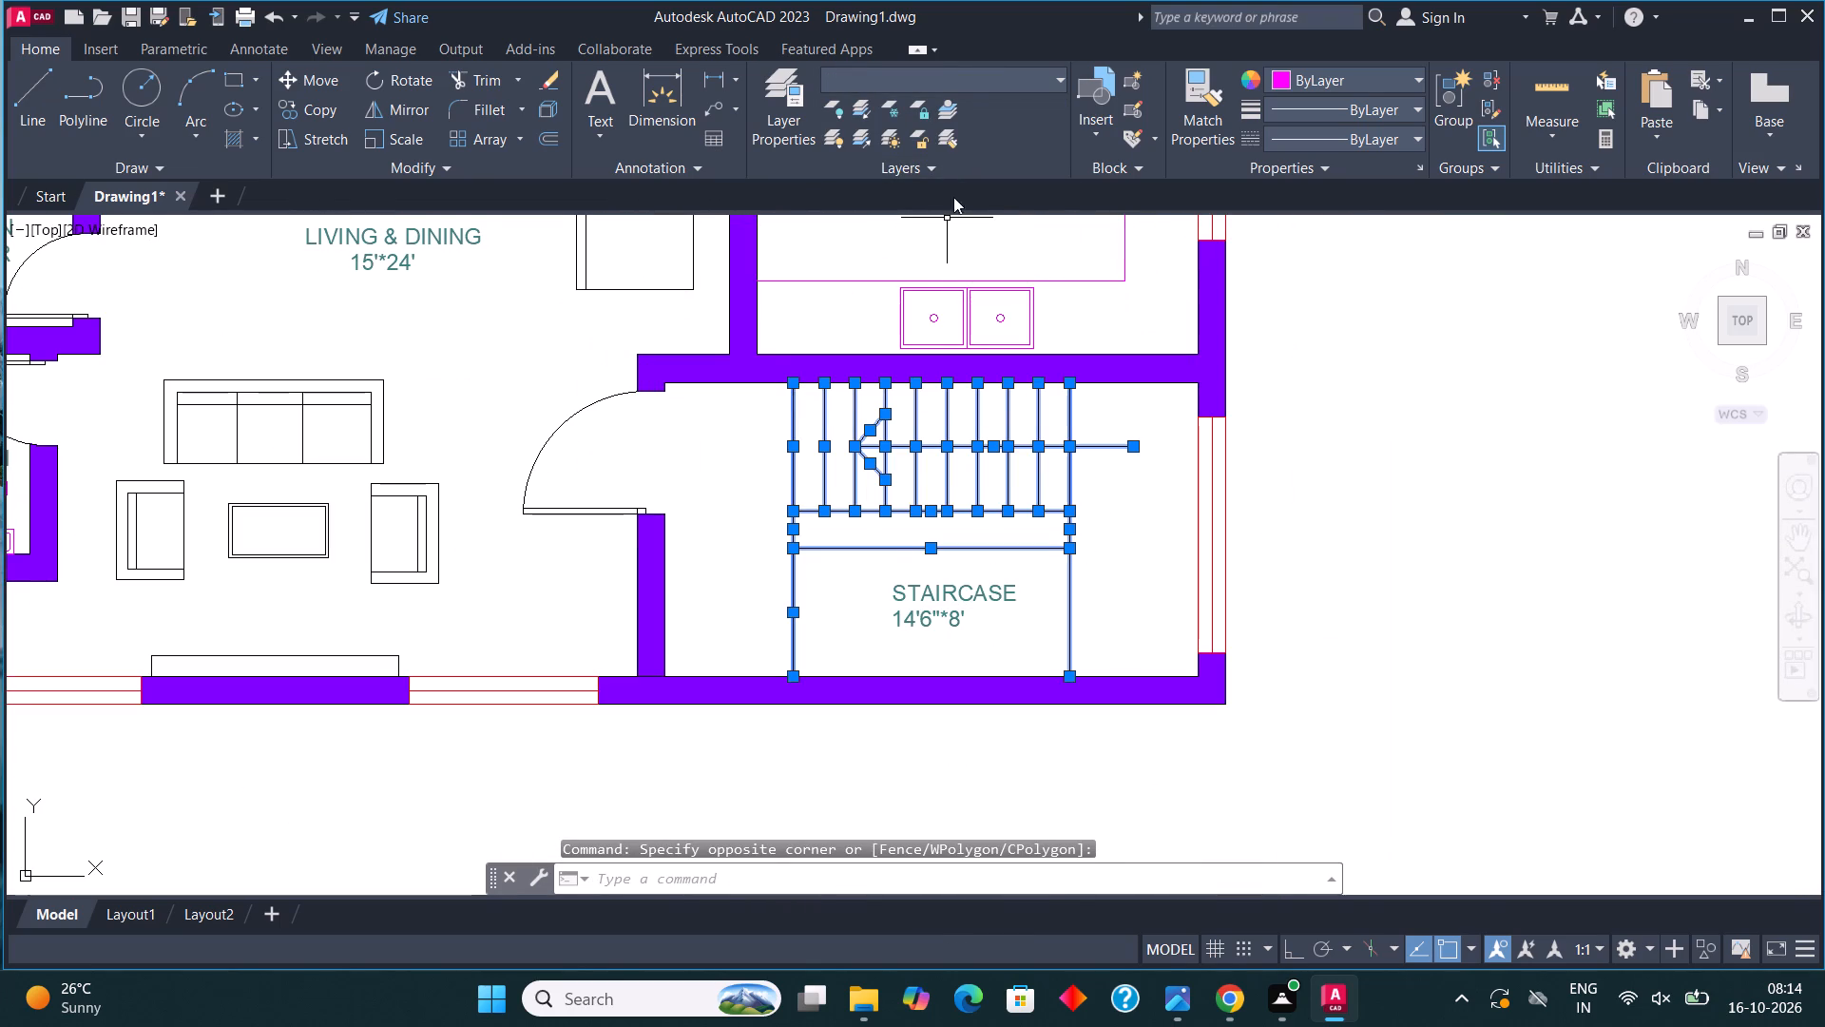
pyautogui.click(999, 66)
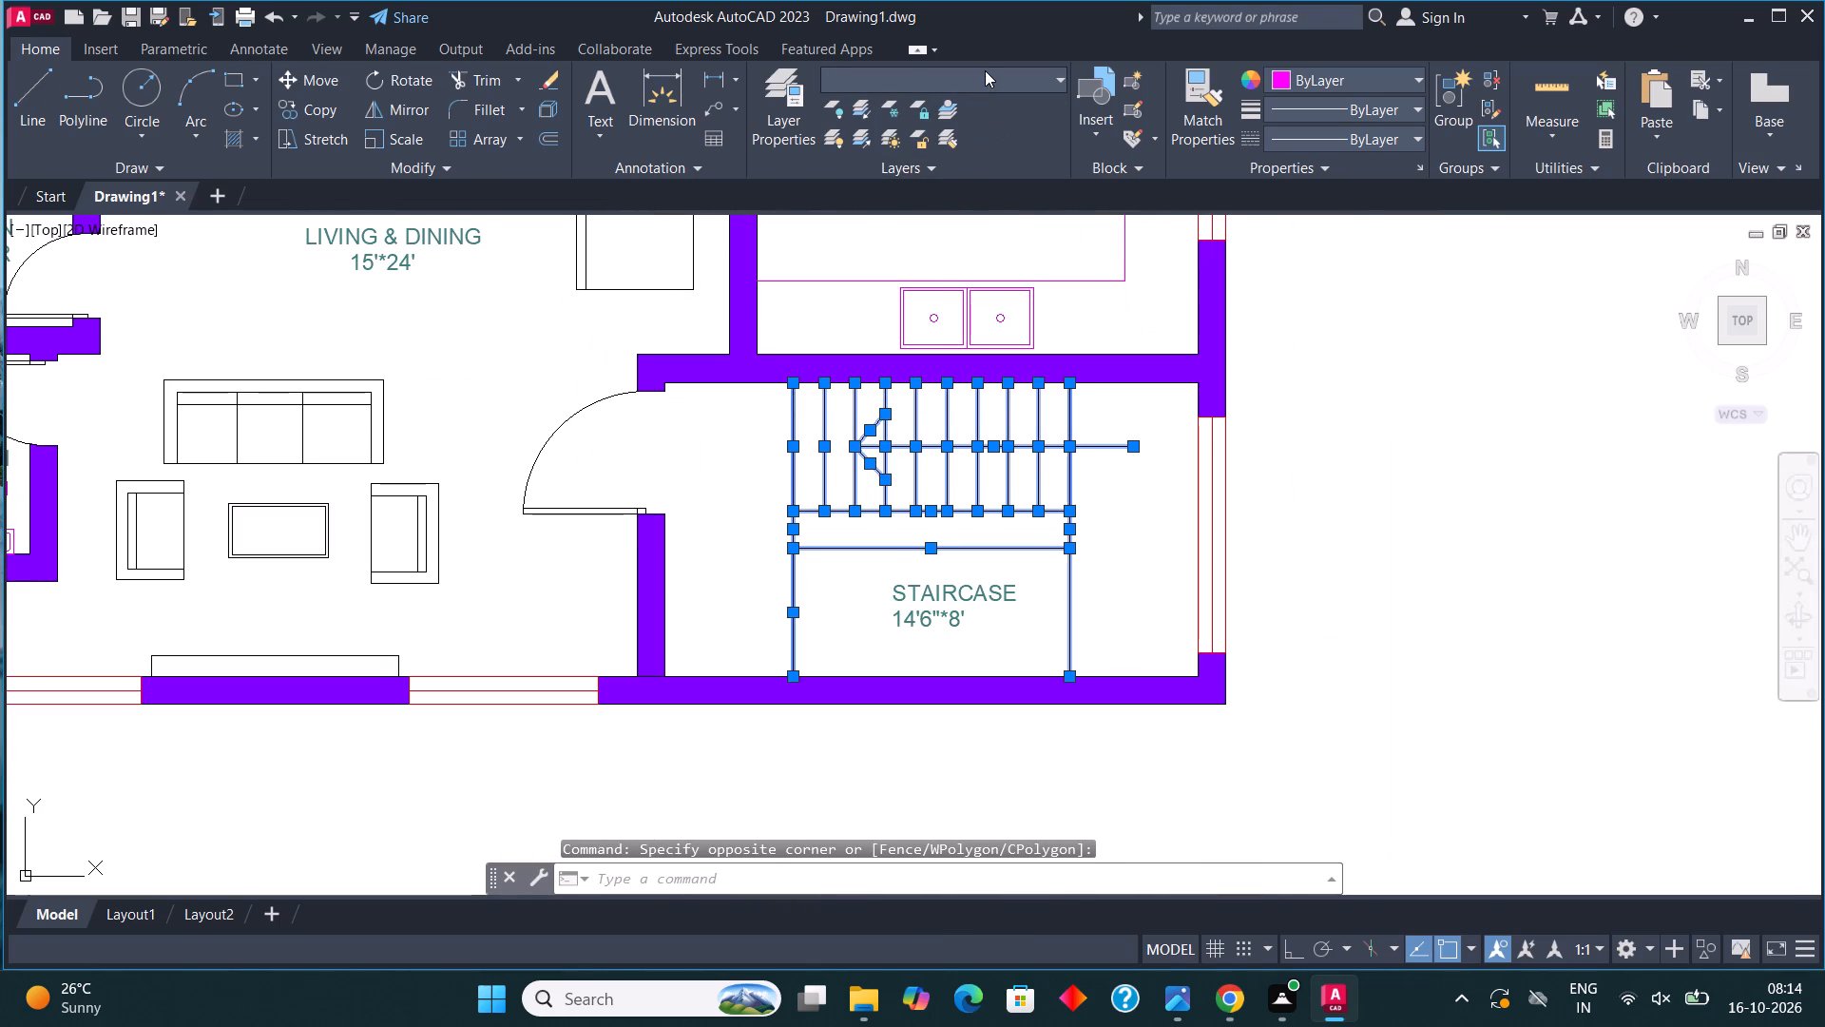
pyautogui.click(985, 70)
pyautogui.click(968, 161)
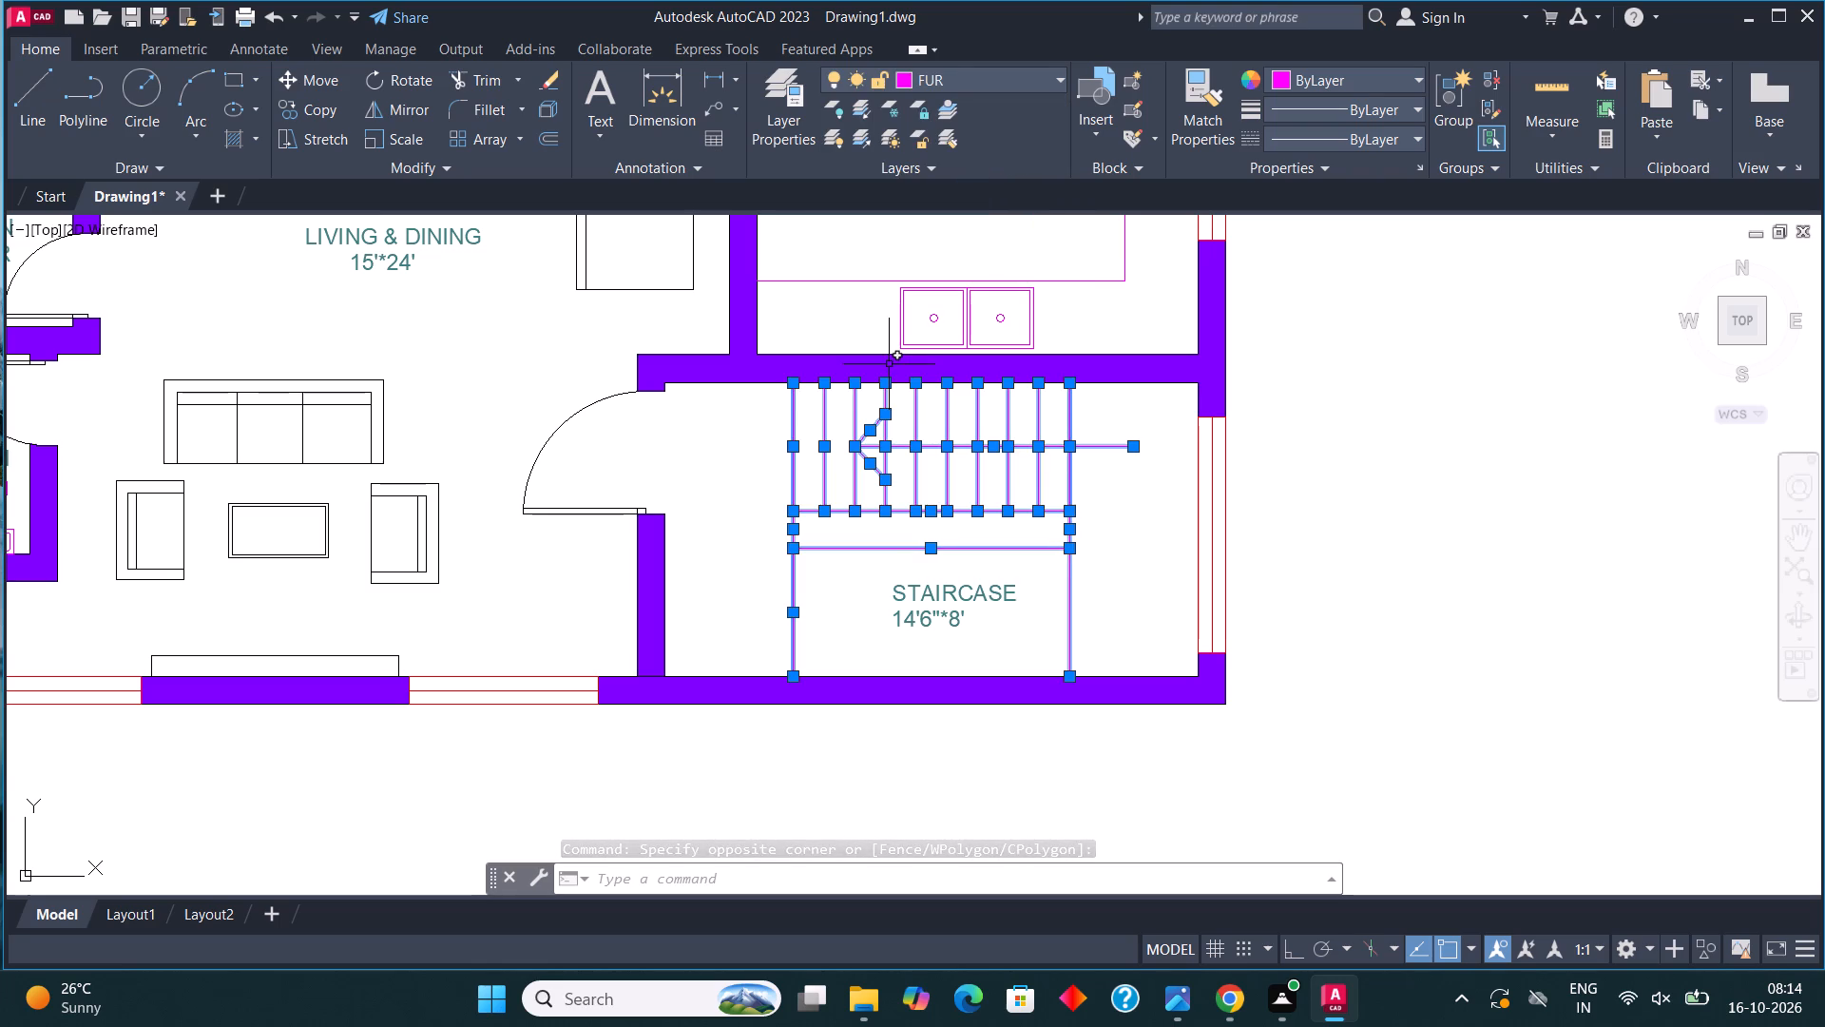
pyautogui.press('Escape')
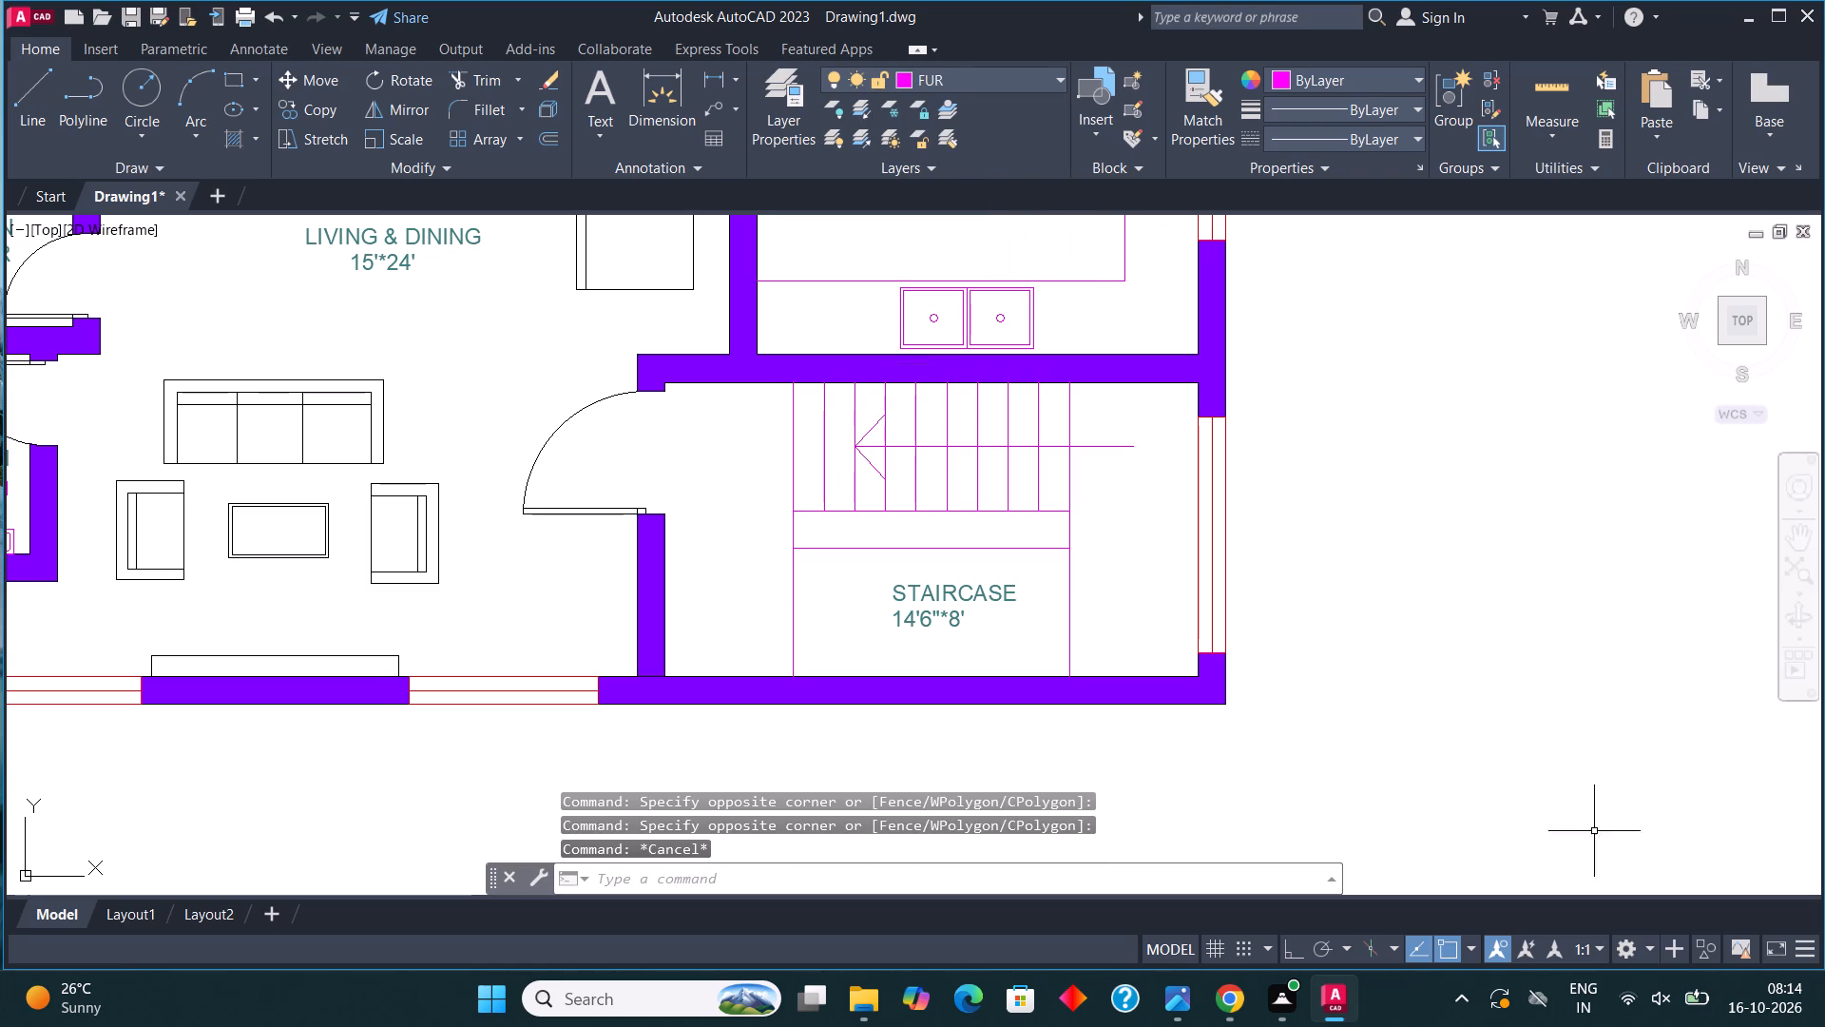
# Assign the LIVING & DINING sofa, two armchairs, coffee table and the long wall unit between the windows to the FUR layer.
pyautogui.scroll(-1, 1040, 721)
pyautogui.moveTo(901, 656); pyautogui.dragTo(1572, 623, button='middle')
pyautogui.scroll(1, 1358, 580)
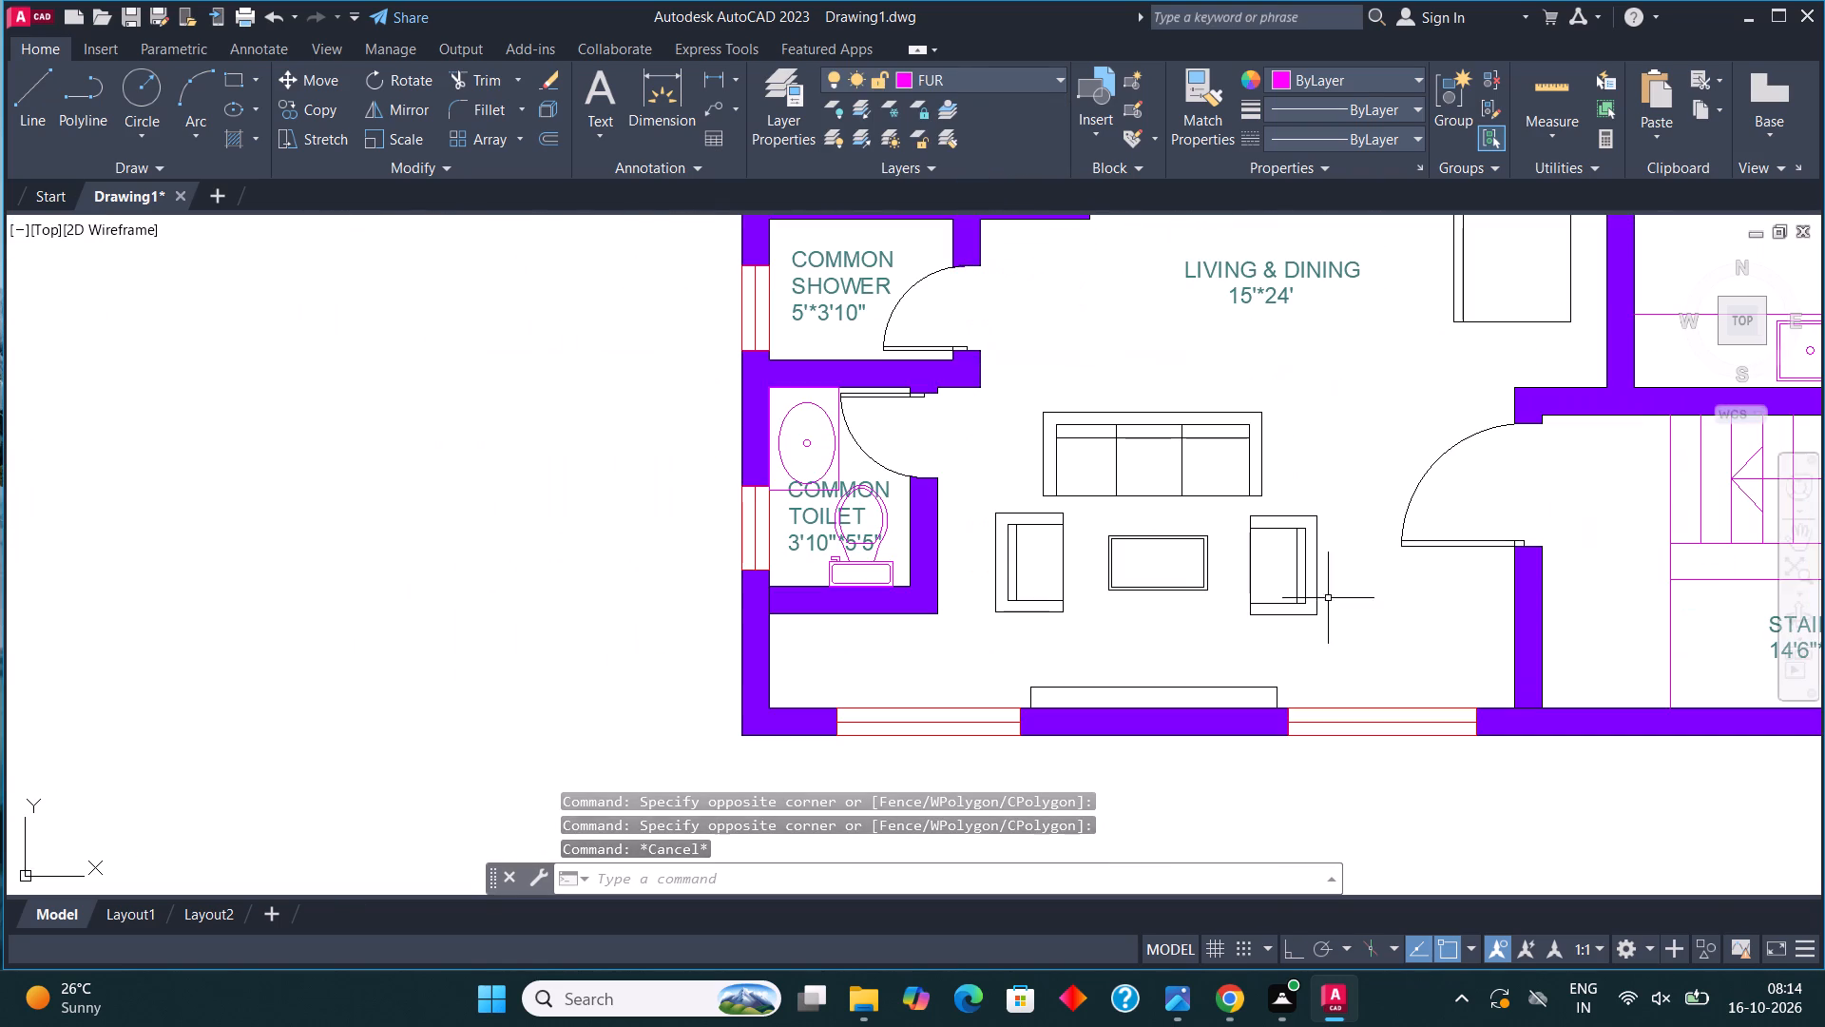
pyautogui.moveTo(1333, 642); pyautogui.dragTo(1319, 618)
pyautogui.click(989, 397)
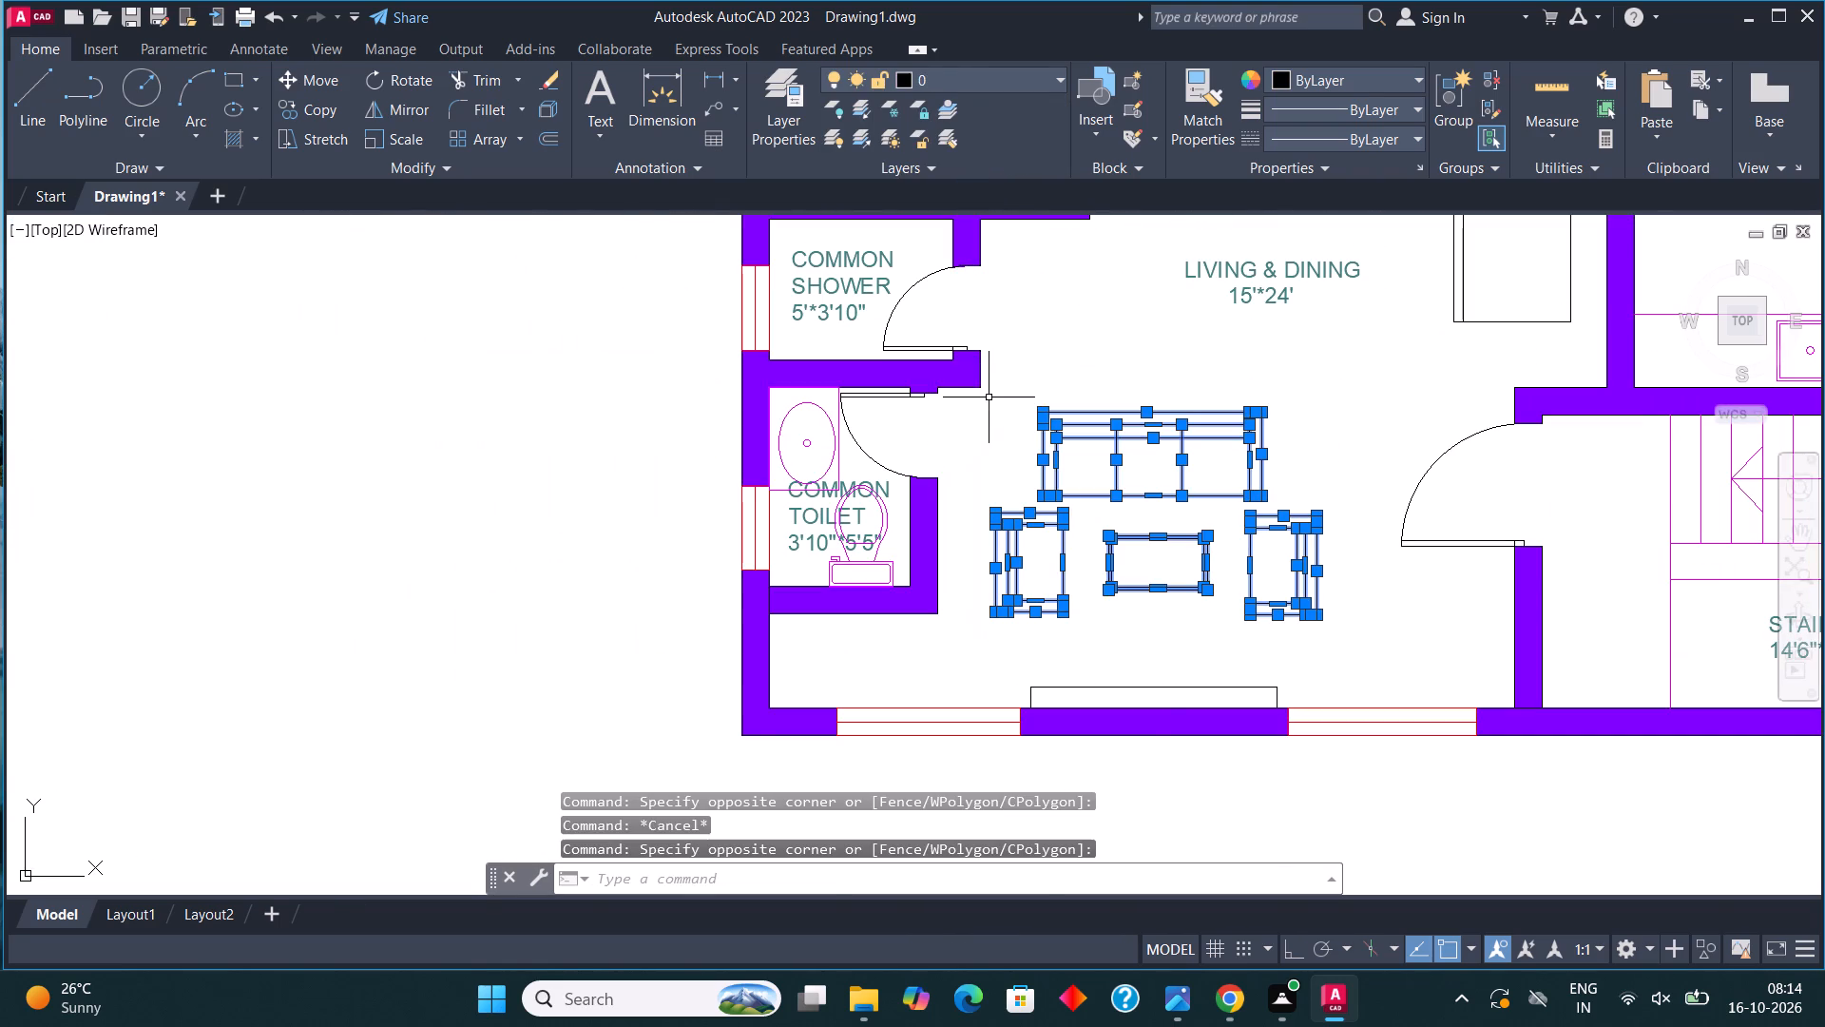
pyautogui.click(1179, 699)
pyautogui.click(1158, 669)
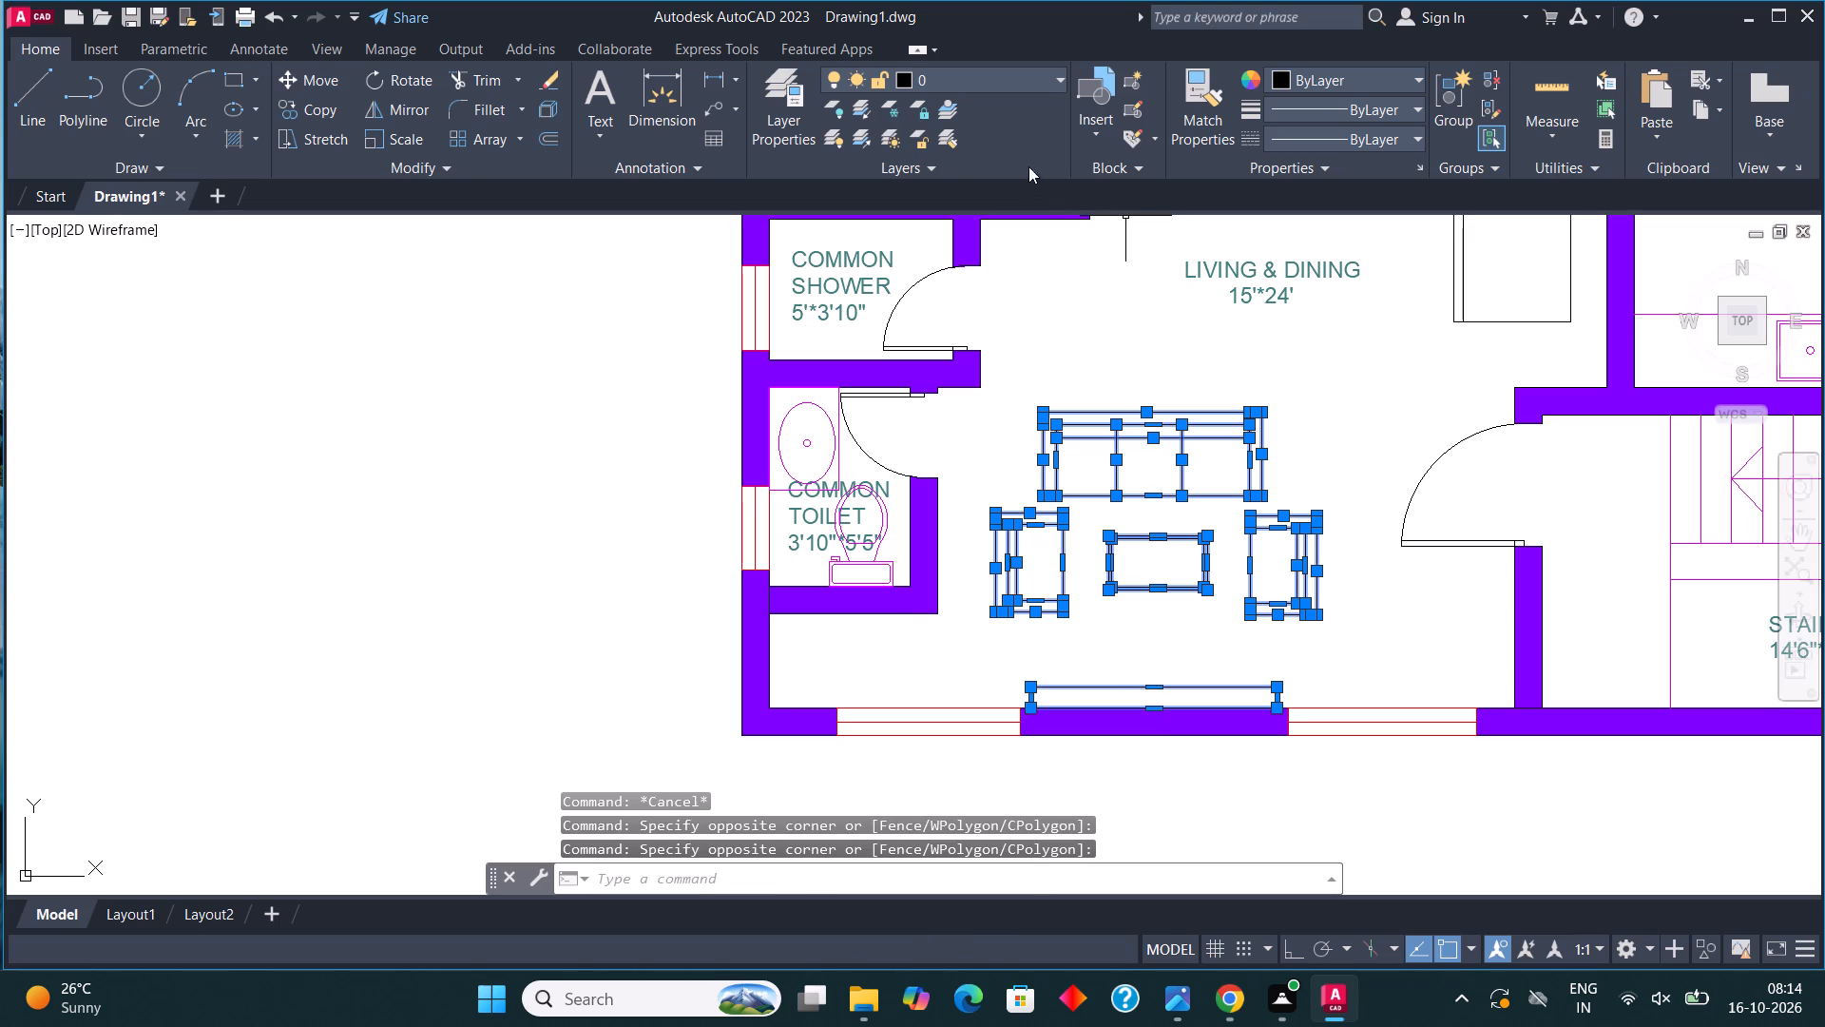
pyautogui.click(1010, 84)
pyautogui.click(989, 161)
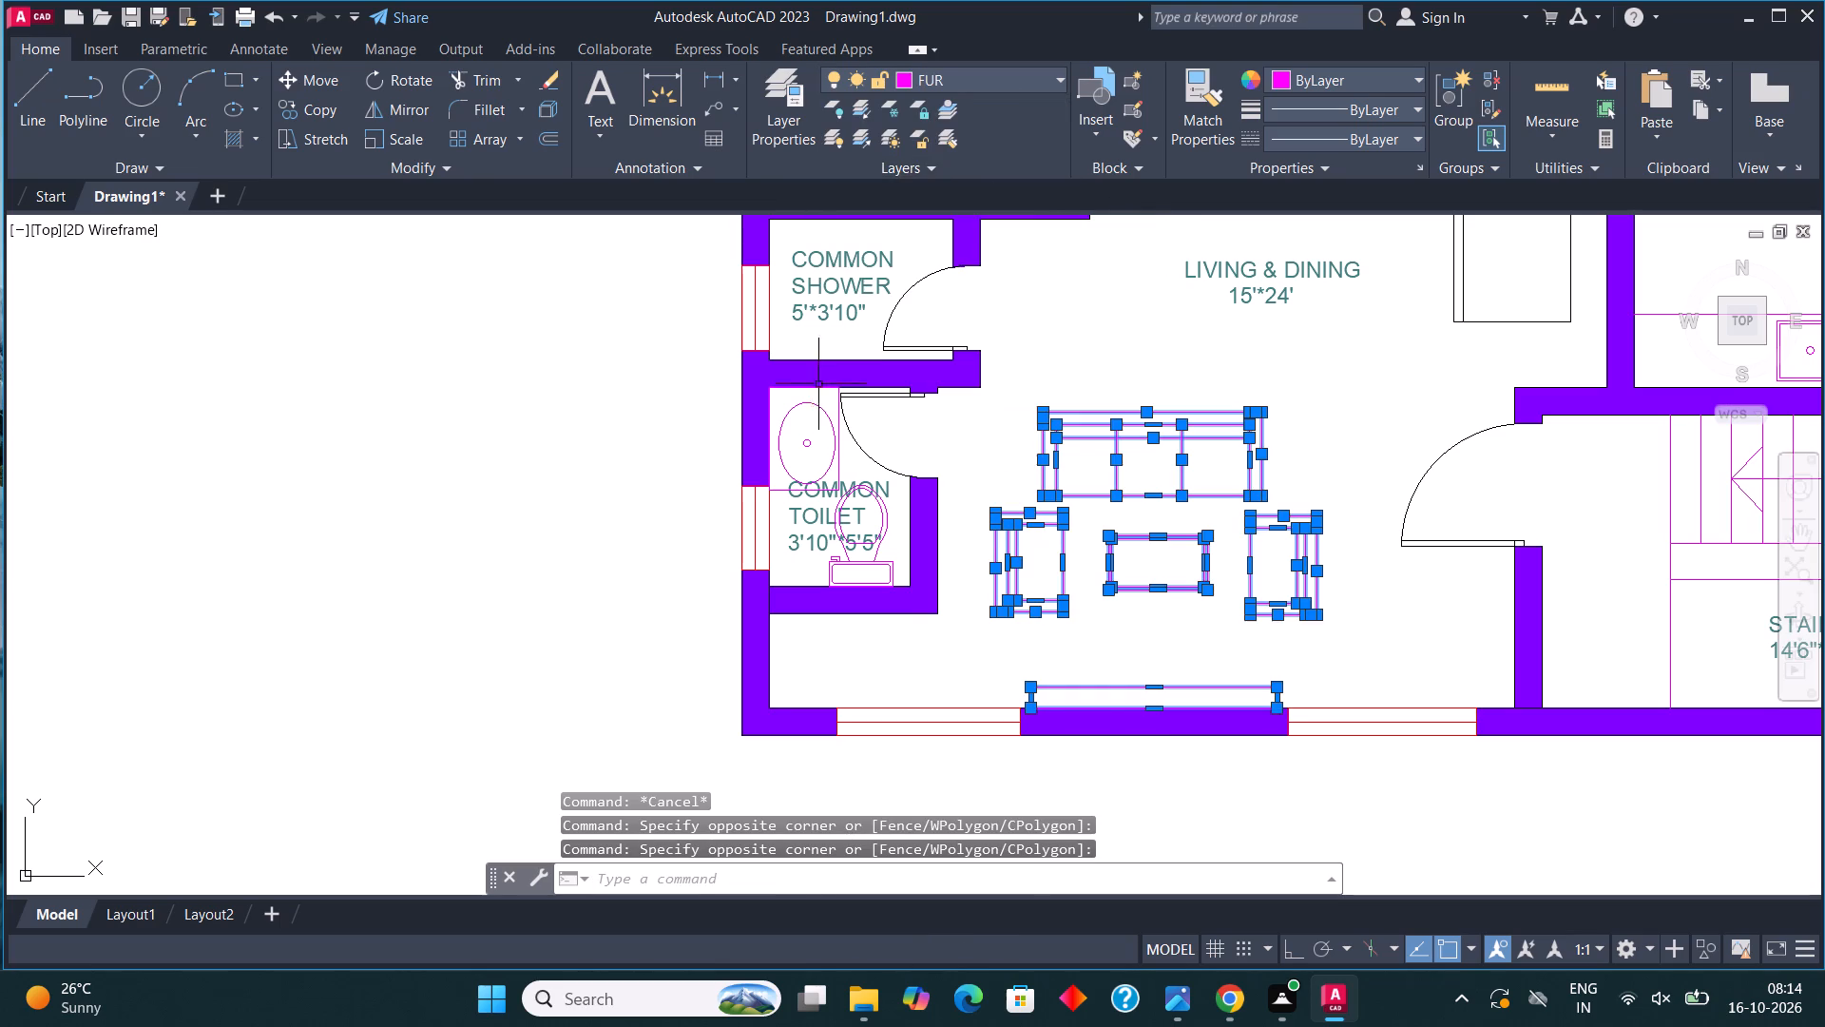
pyautogui.press('Escape')
# Assign the dining table with its six chairs and the square unit near the KITCHEN wall to the FUR layer.
pyautogui.scroll(-1, 897, 418)
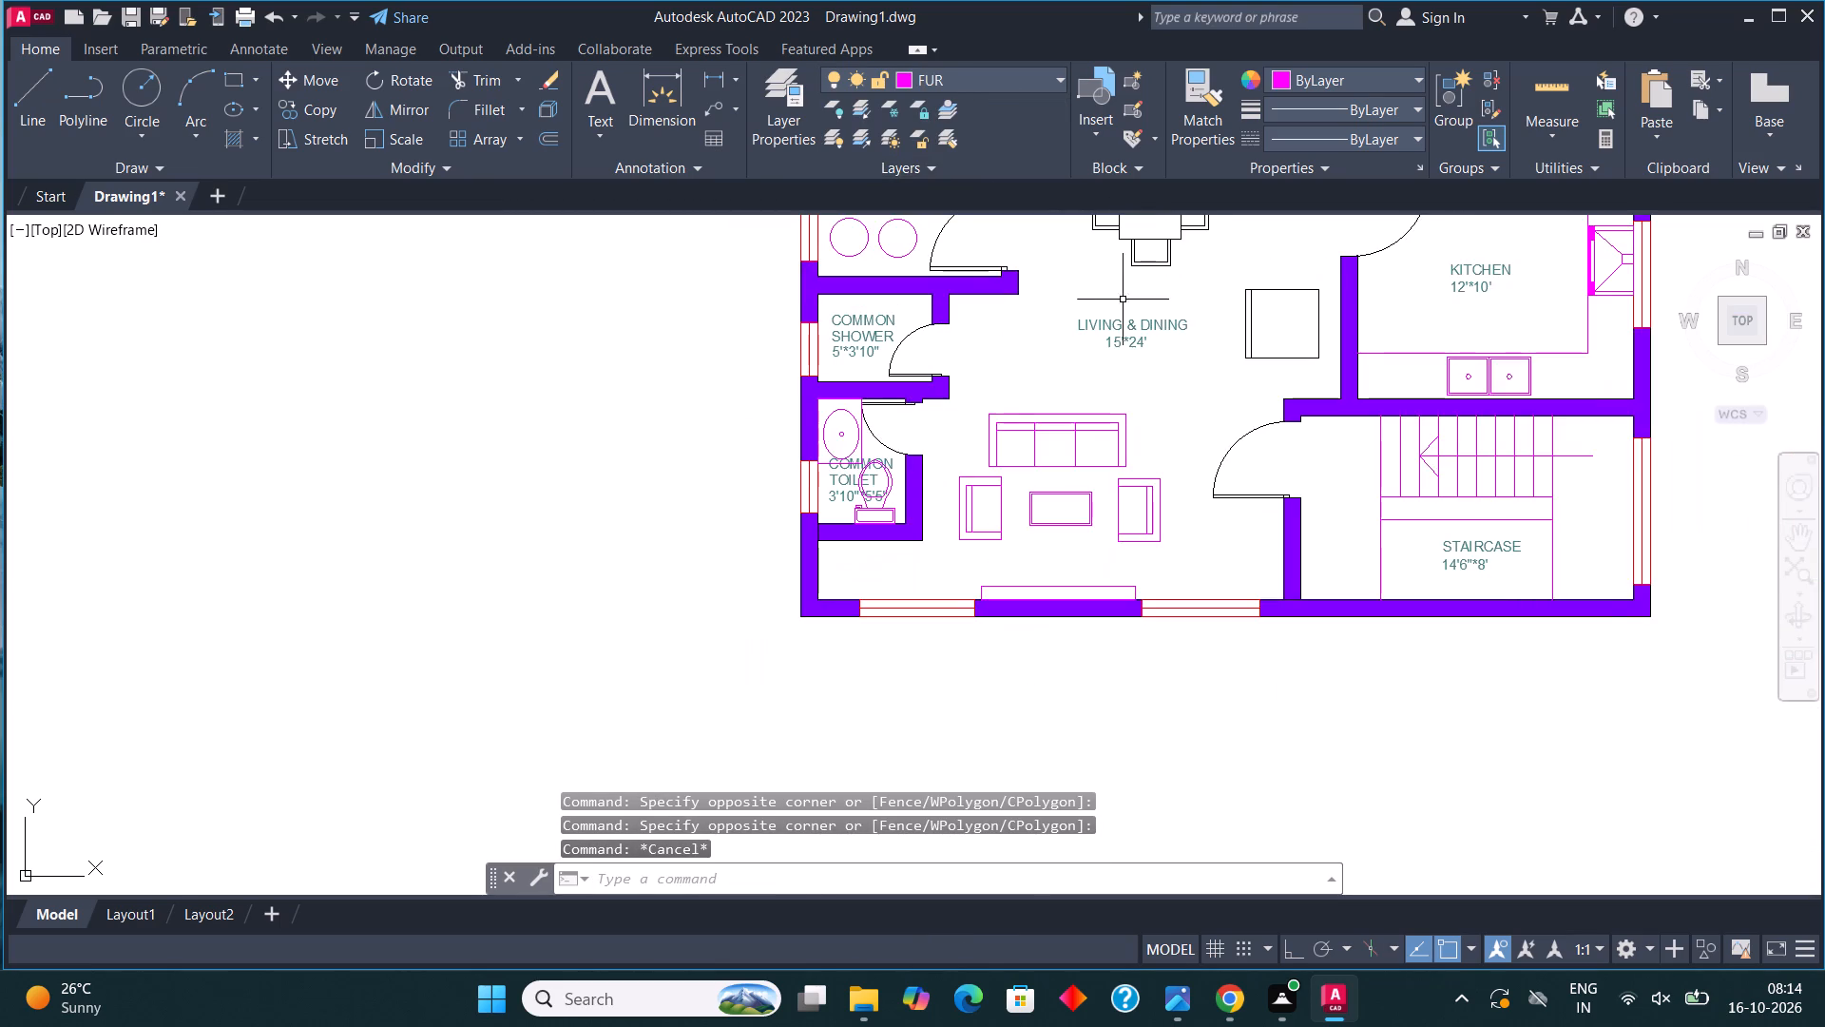
pyautogui.moveTo(1128, 288); pyautogui.dragTo(1081, 504, button='middle')
pyautogui.scroll(2, 1258, 554)
pyautogui.click(1291, 624)
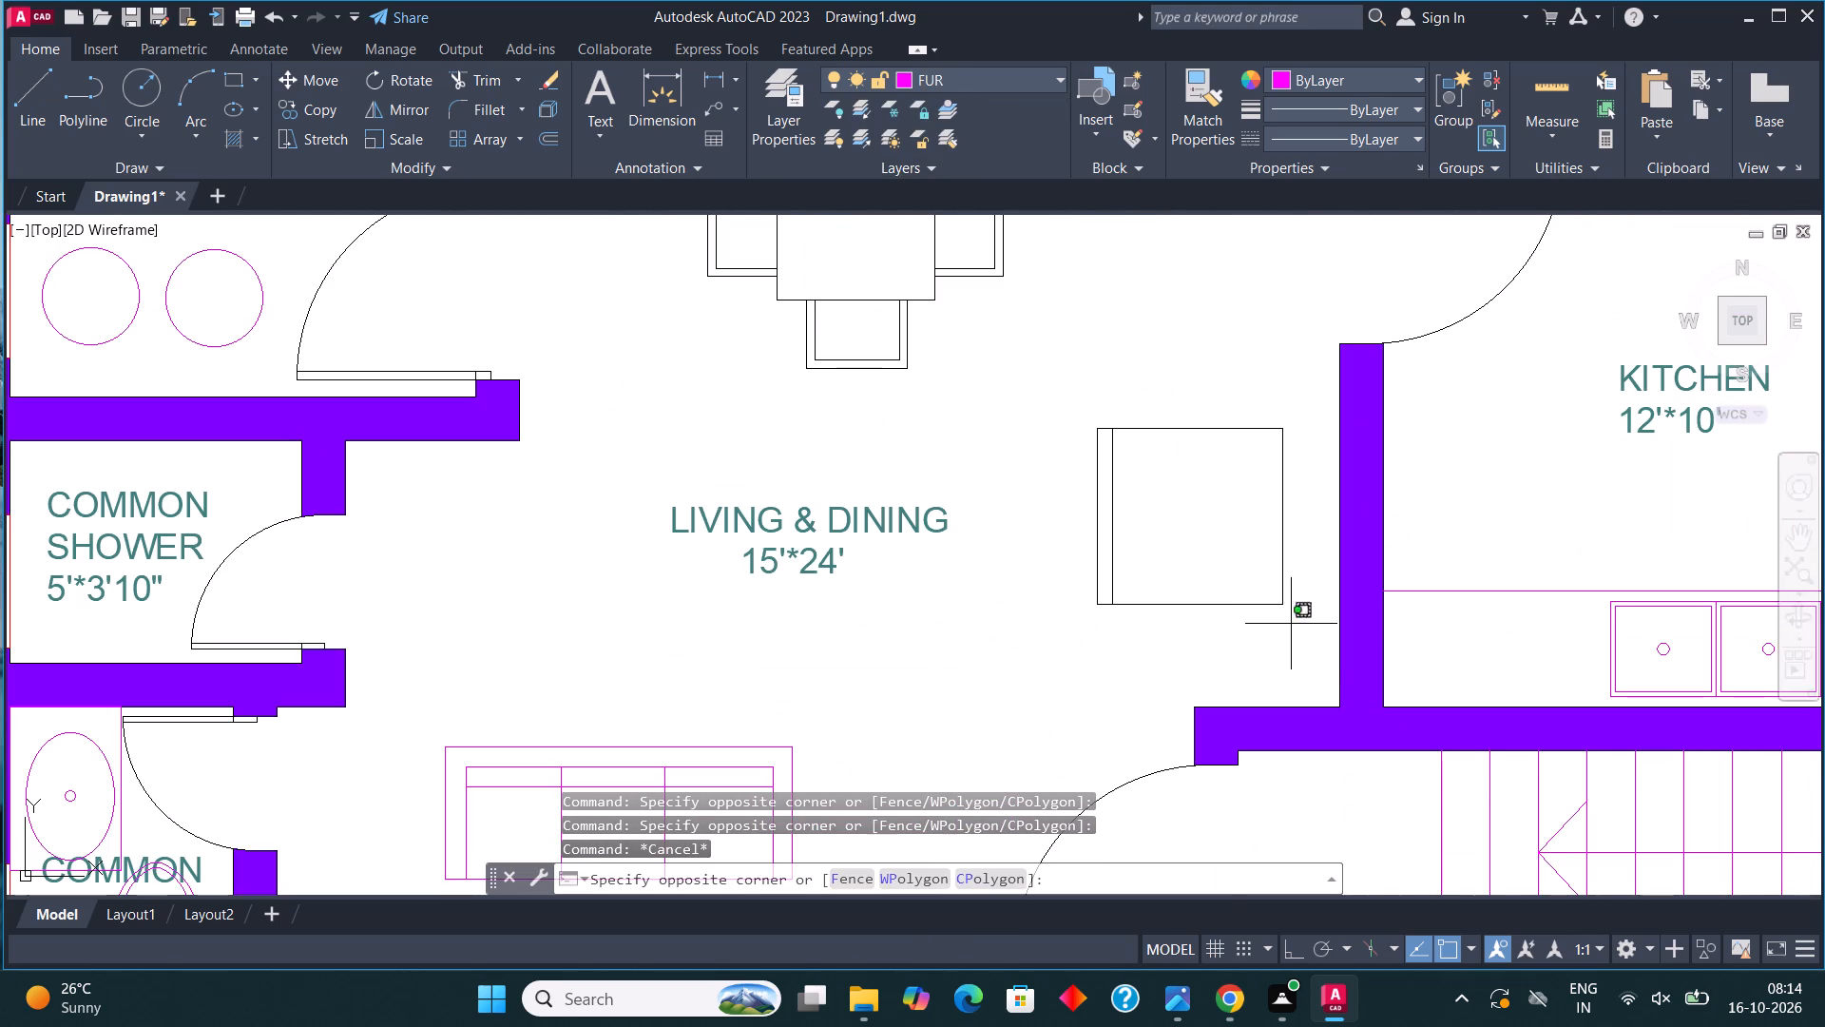
pyautogui.click(1092, 395)
pyautogui.moveTo(948, 357); pyautogui.dragTo(991, 568, button='middle')
pyautogui.click(1058, 610)
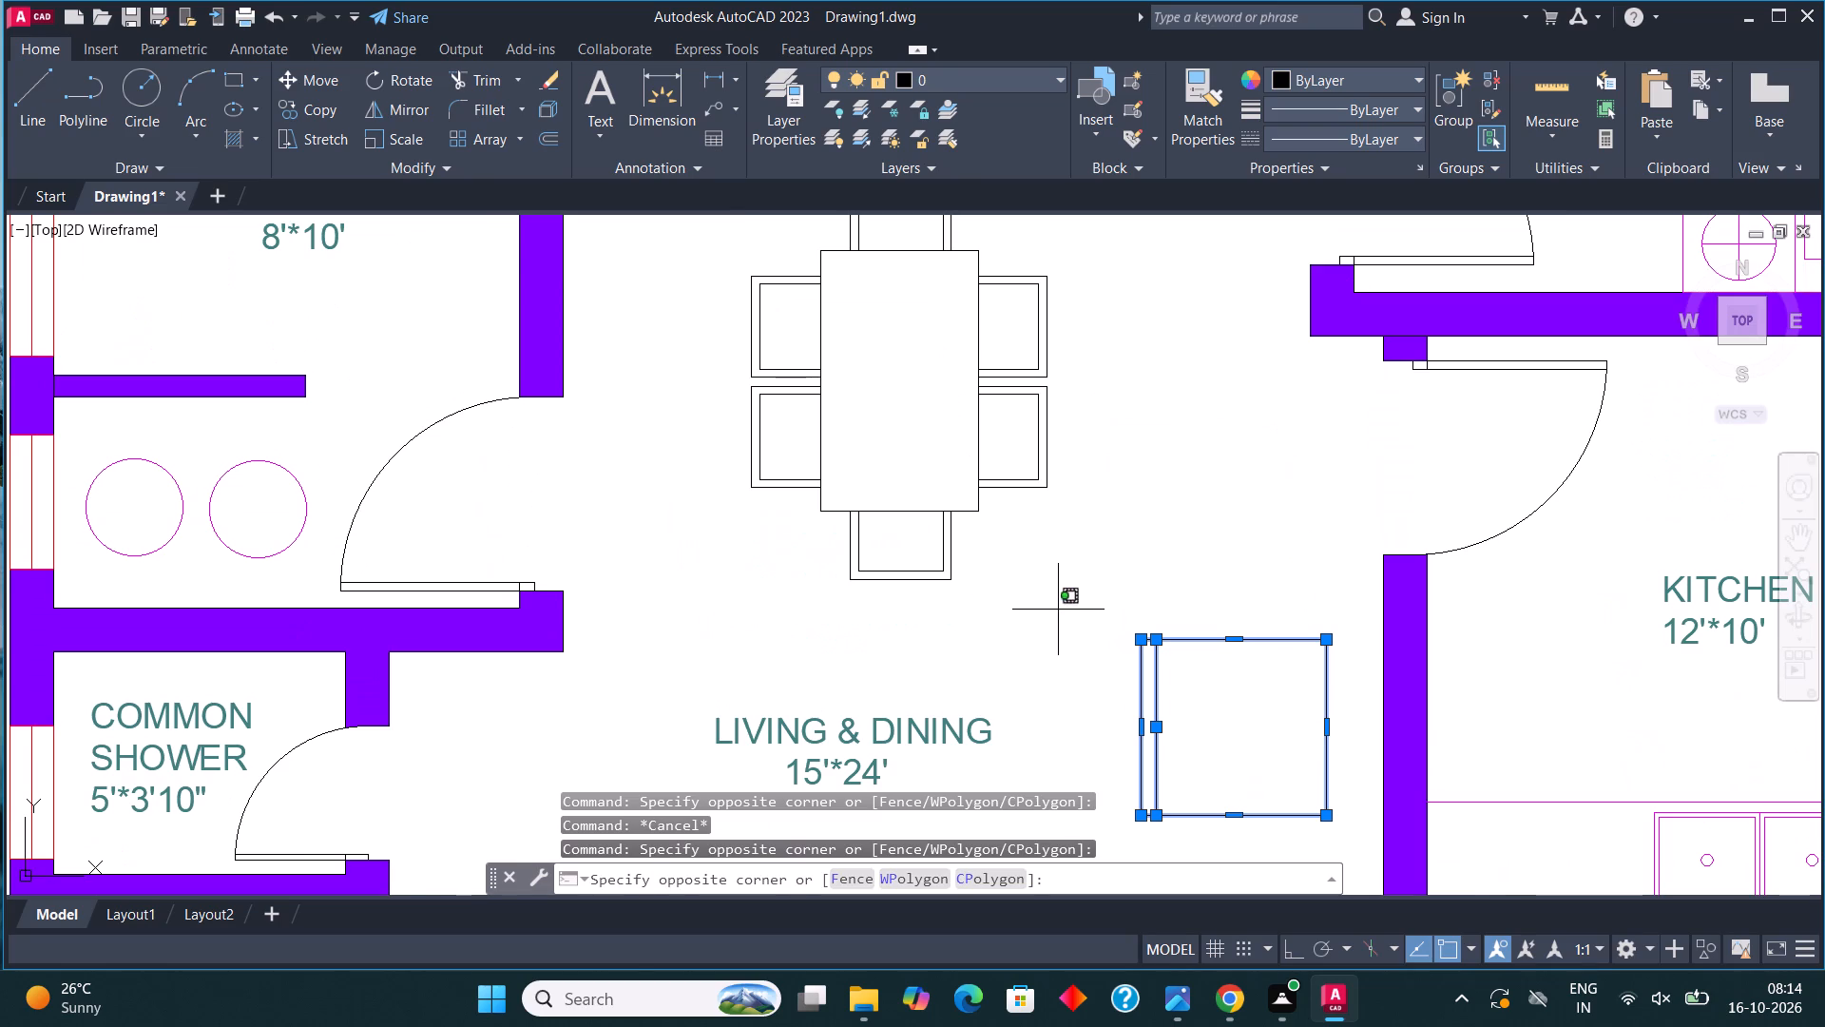
pyautogui.scroll(-1, 1047, 585)
pyautogui.click(846, 303)
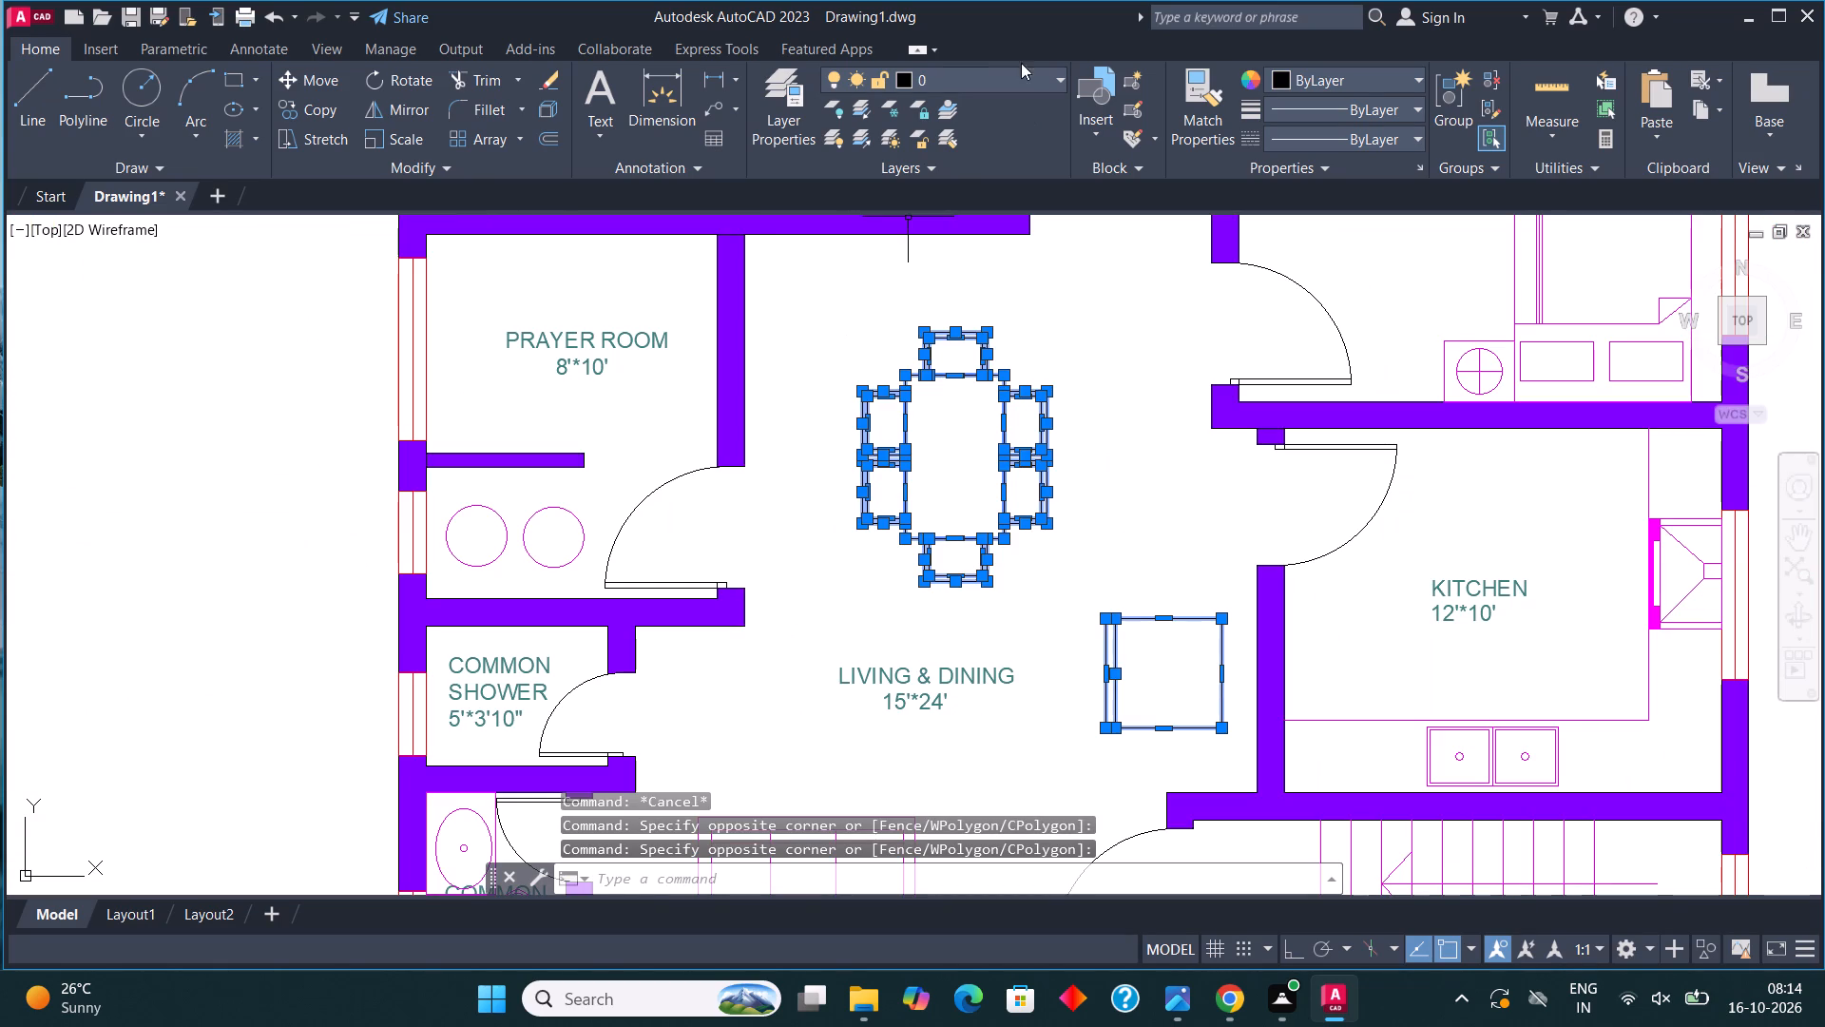
pyautogui.click(1007, 70)
pyautogui.click(983, 170)
pyautogui.press('Escape')
# Assign the complete BED 3 bed, including its pillows, blanket lines and side table, to the FUR layer.
pyautogui.scroll(-2, 831, 428)
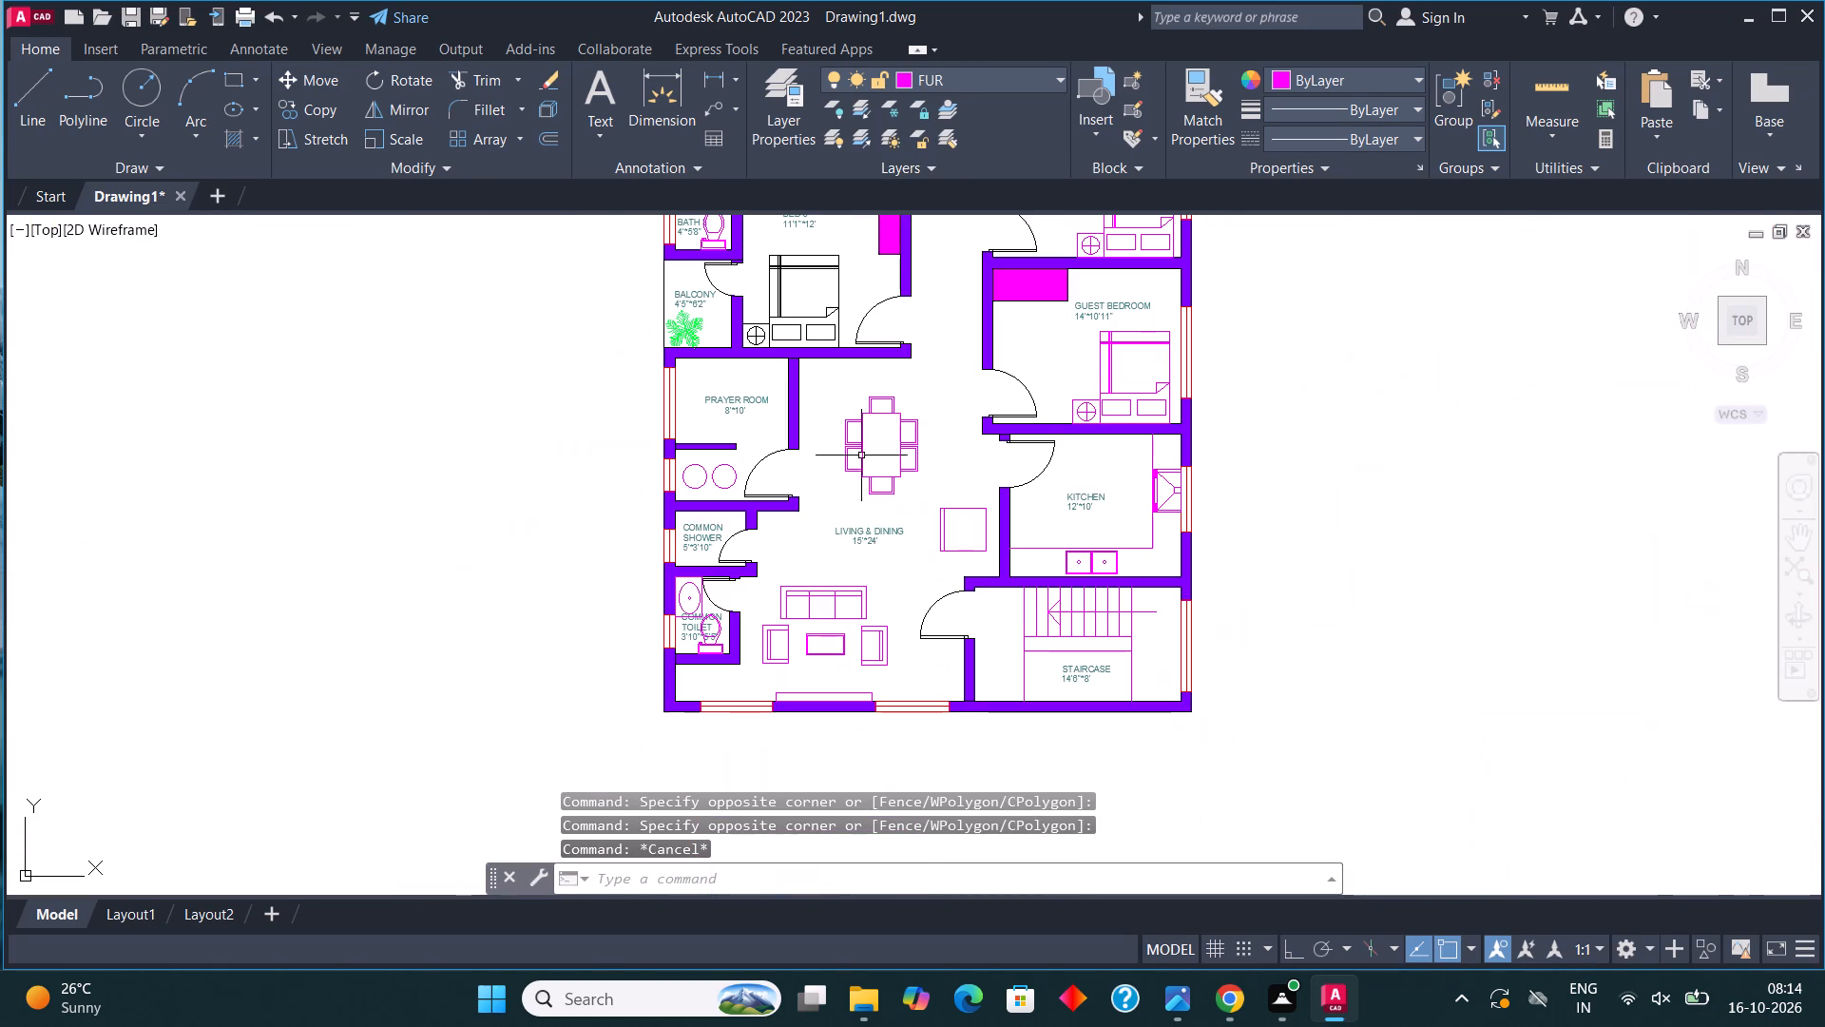
pyautogui.scroll(1, 856, 353)
pyautogui.moveTo(855, 353); pyautogui.dragTo(893, 494, button='middle')
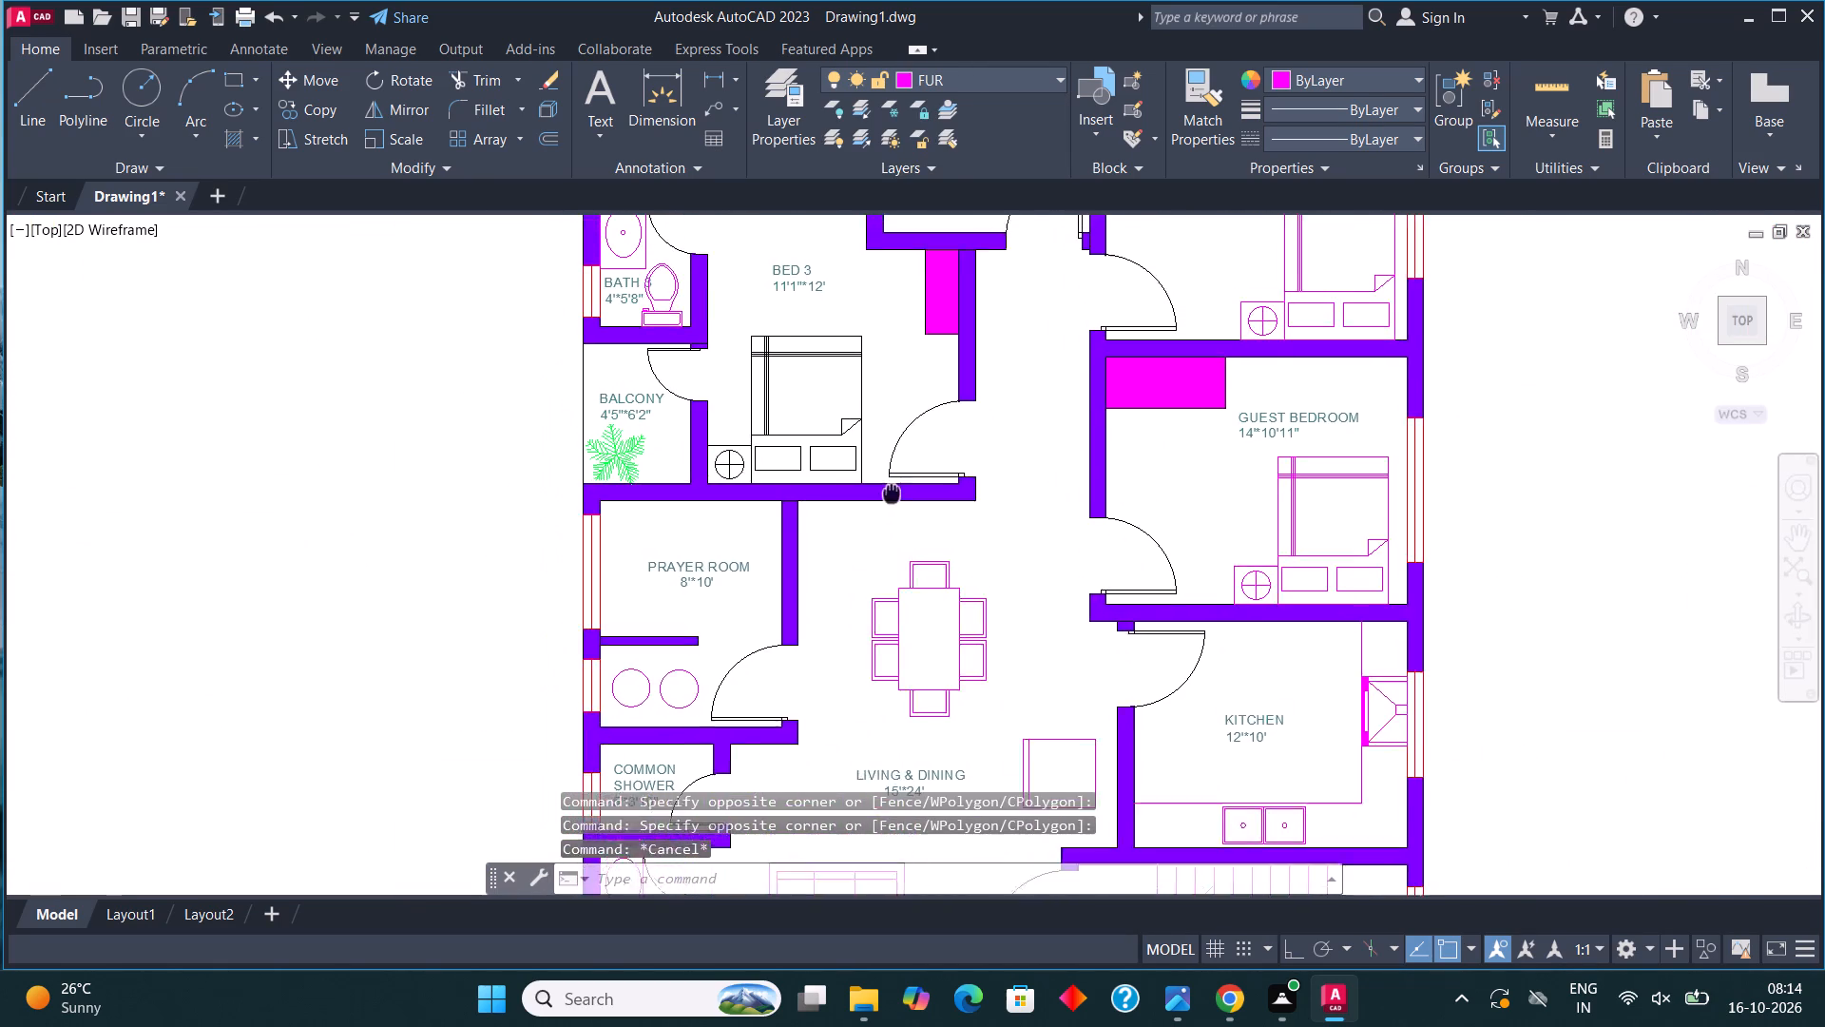
pyautogui.moveTo(893, 494); pyautogui.dragTo(924, 613, button='middle')
pyautogui.scroll(2, 796, 579)
pyautogui.click(1061, 632)
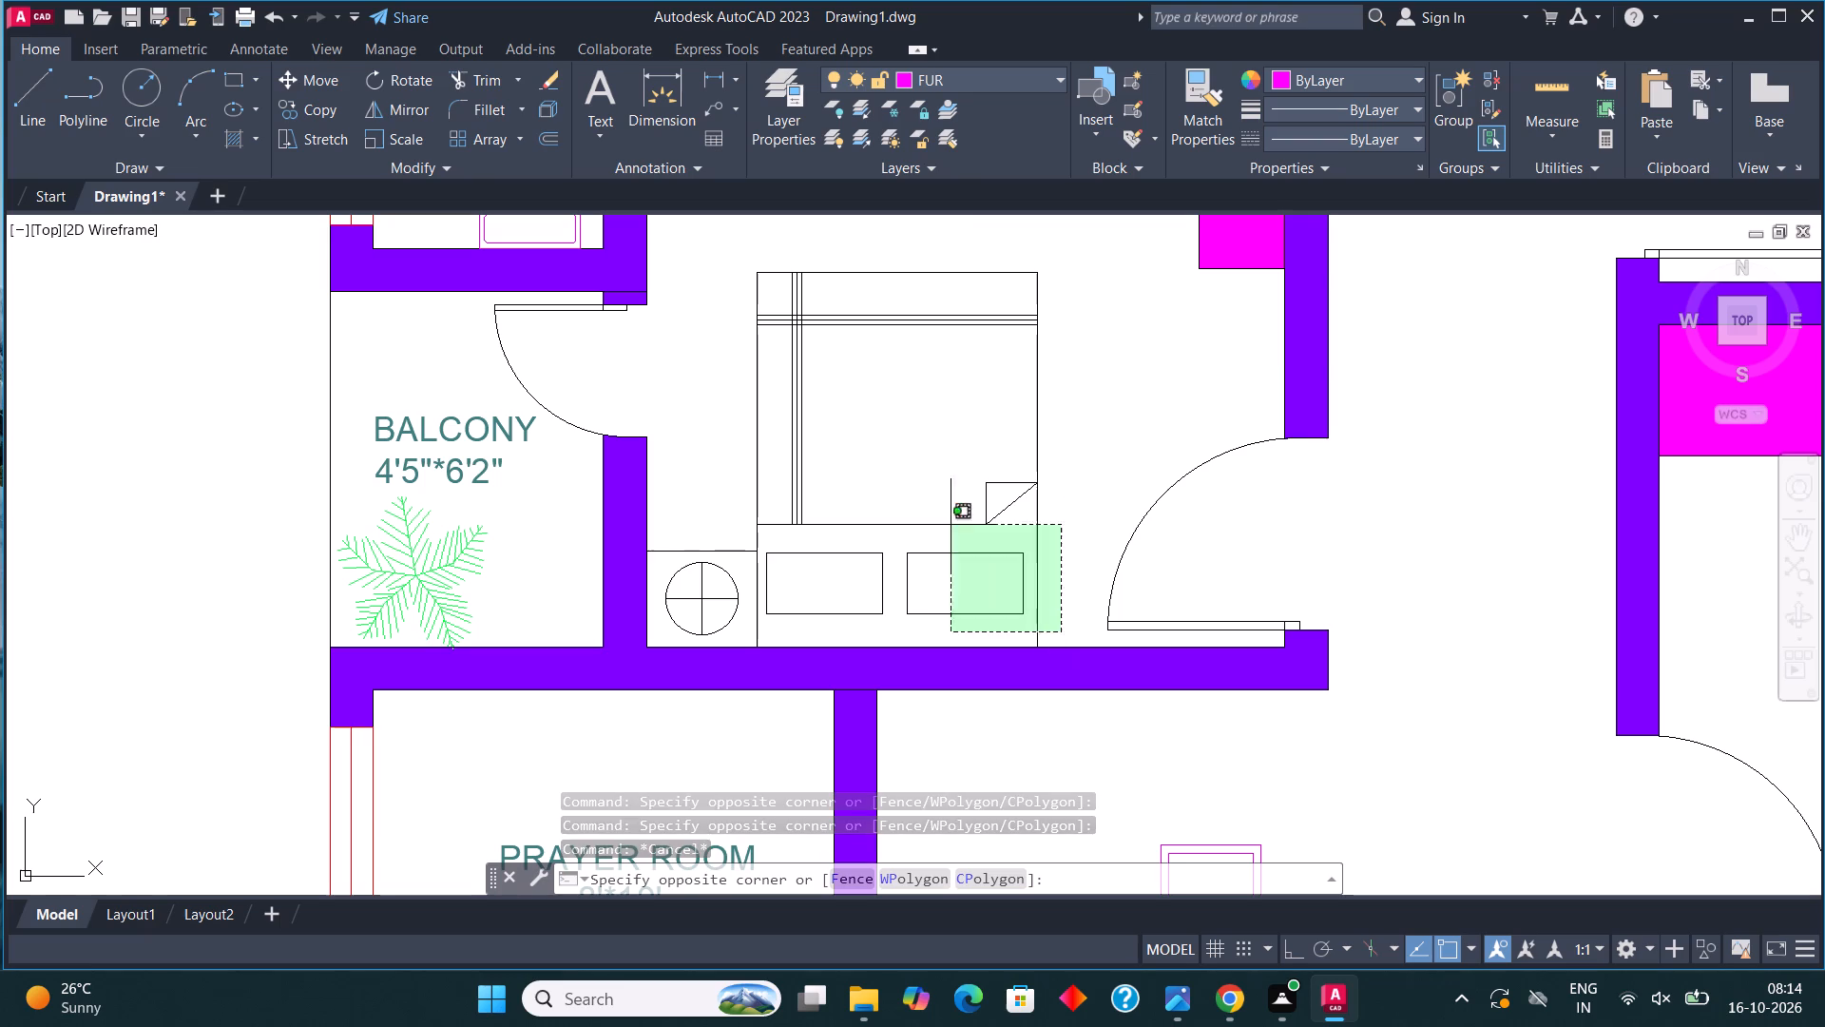
pyautogui.click(682, 363)
pyautogui.click(1080, 402)
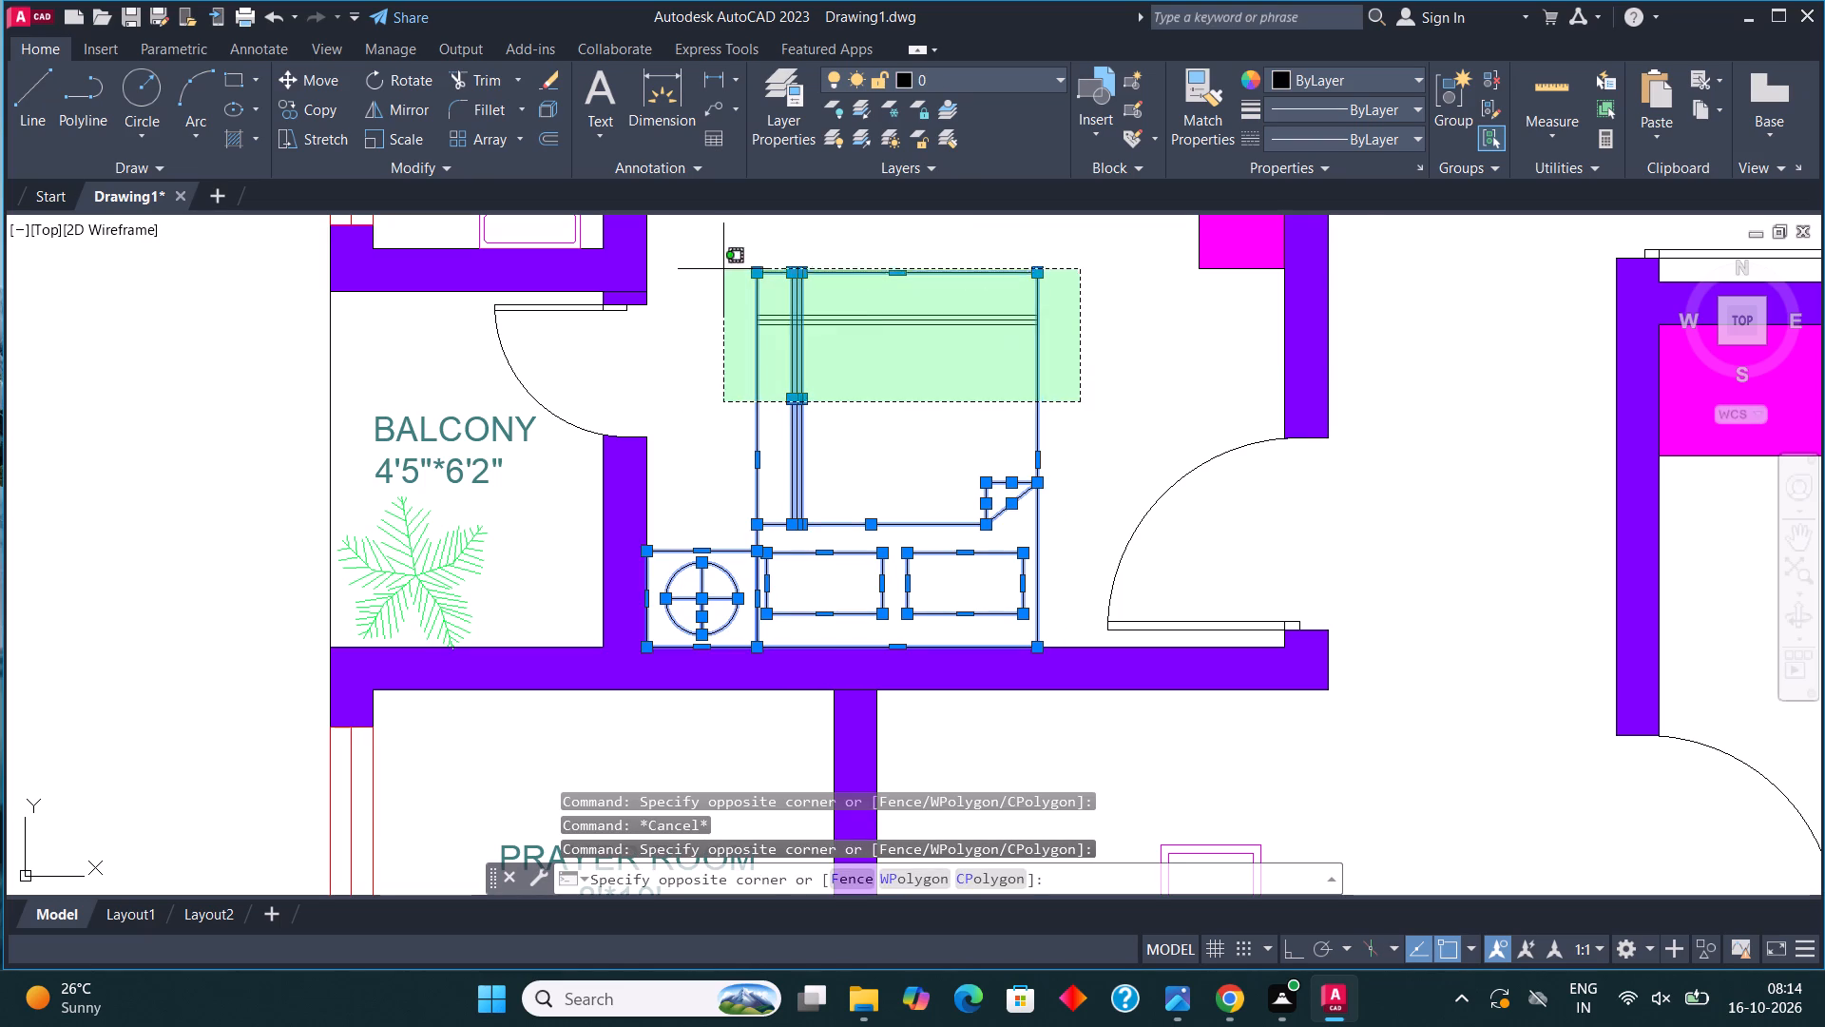
pyautogui.click(721, 267)
pyautogui.scroll(-3, 879, 615)
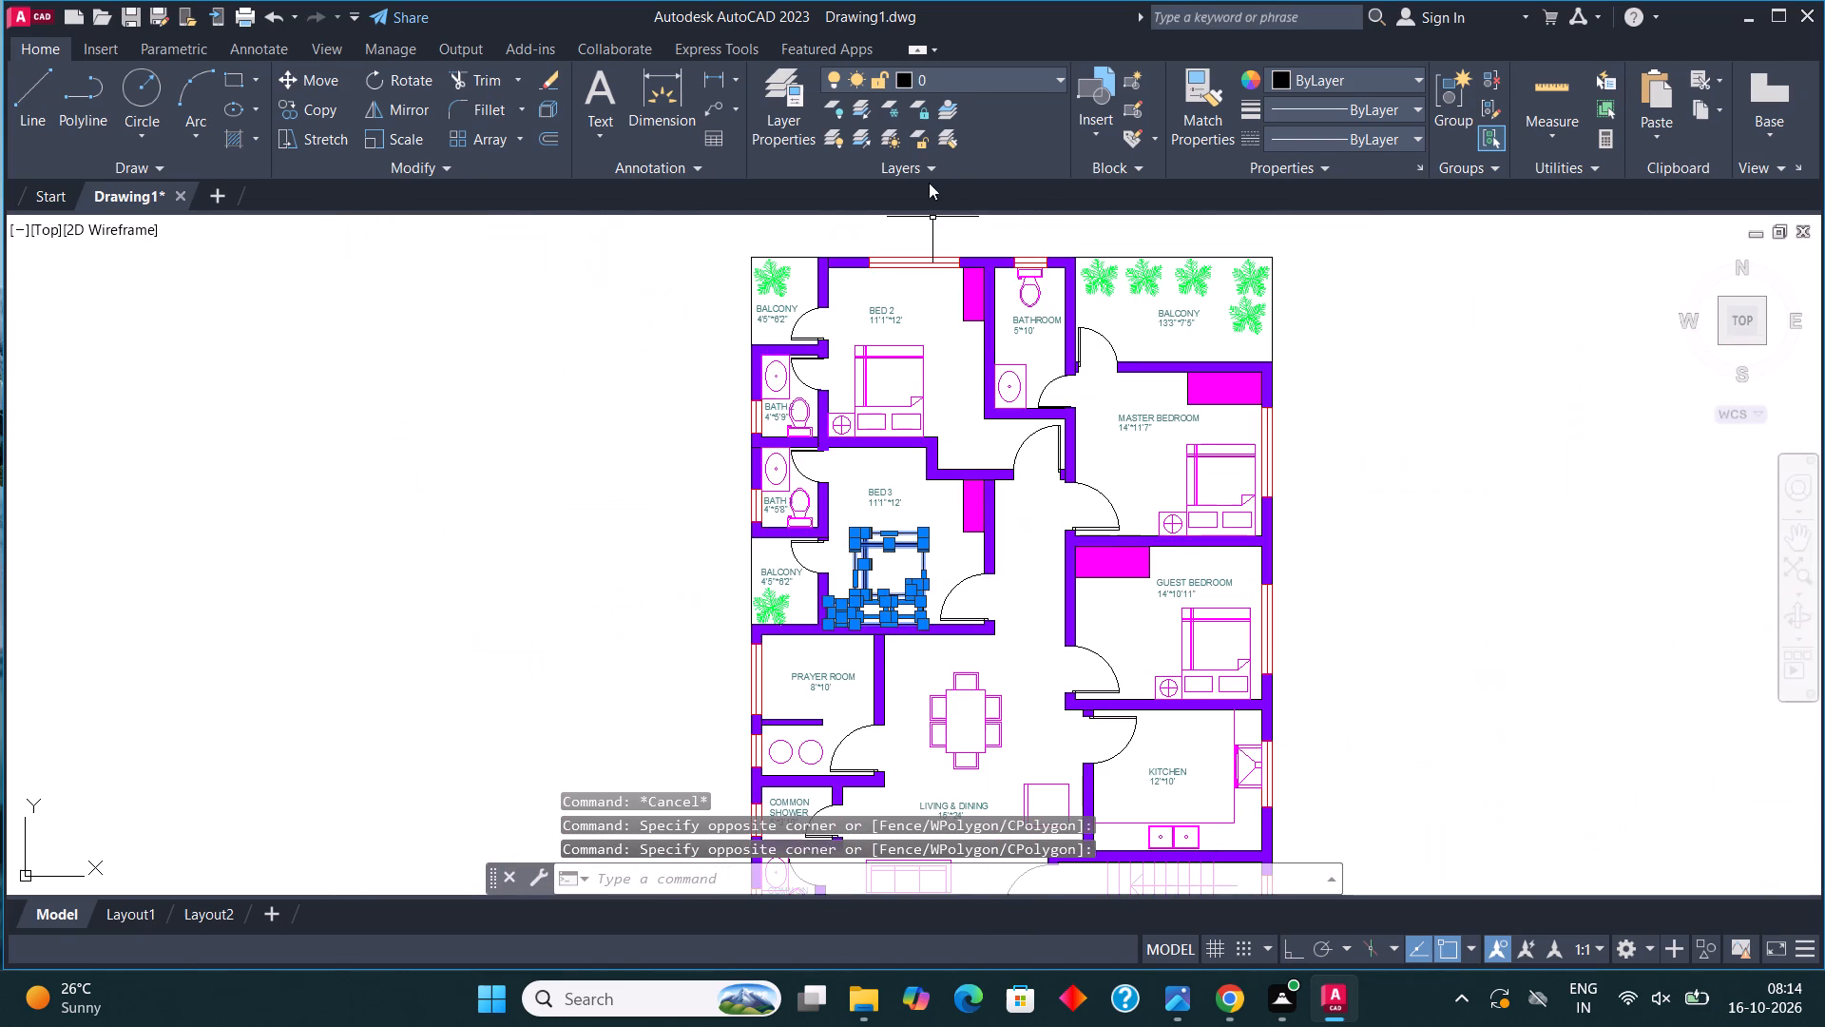
pyautogui.click(971, 83)
pyautogui.click(955, 161)
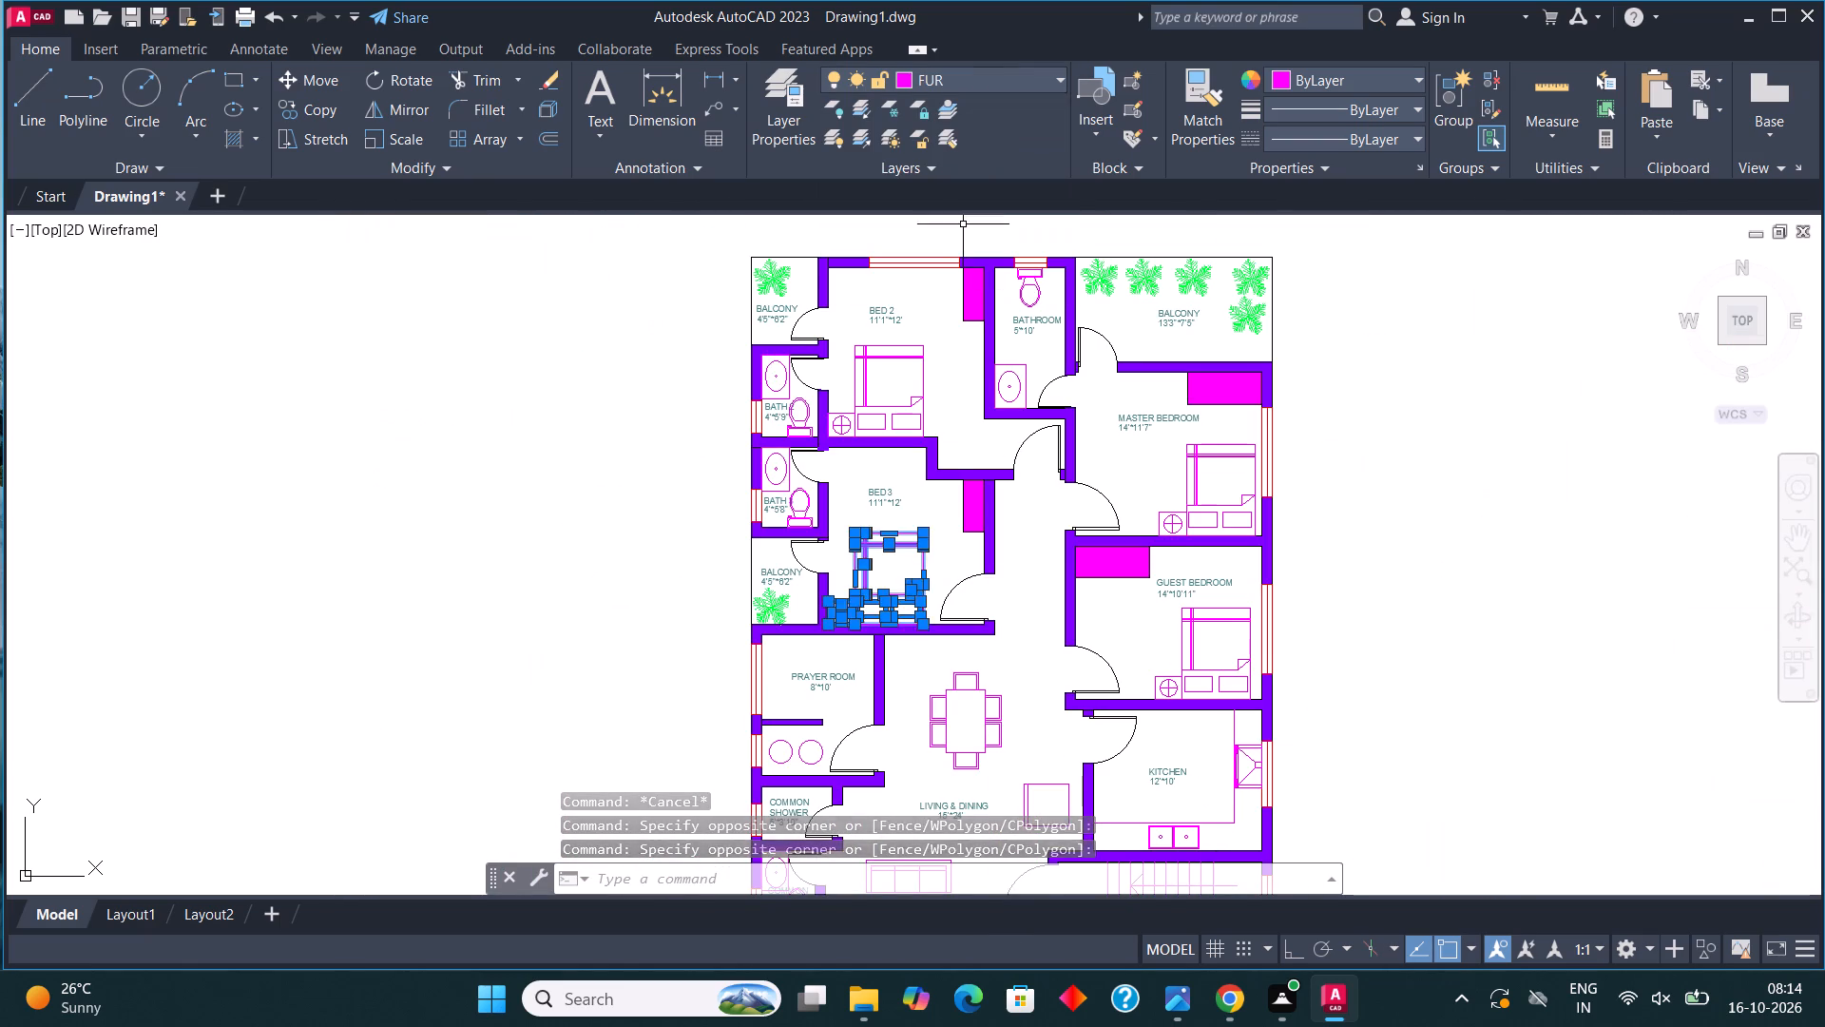
pyautogui.press('Escape')
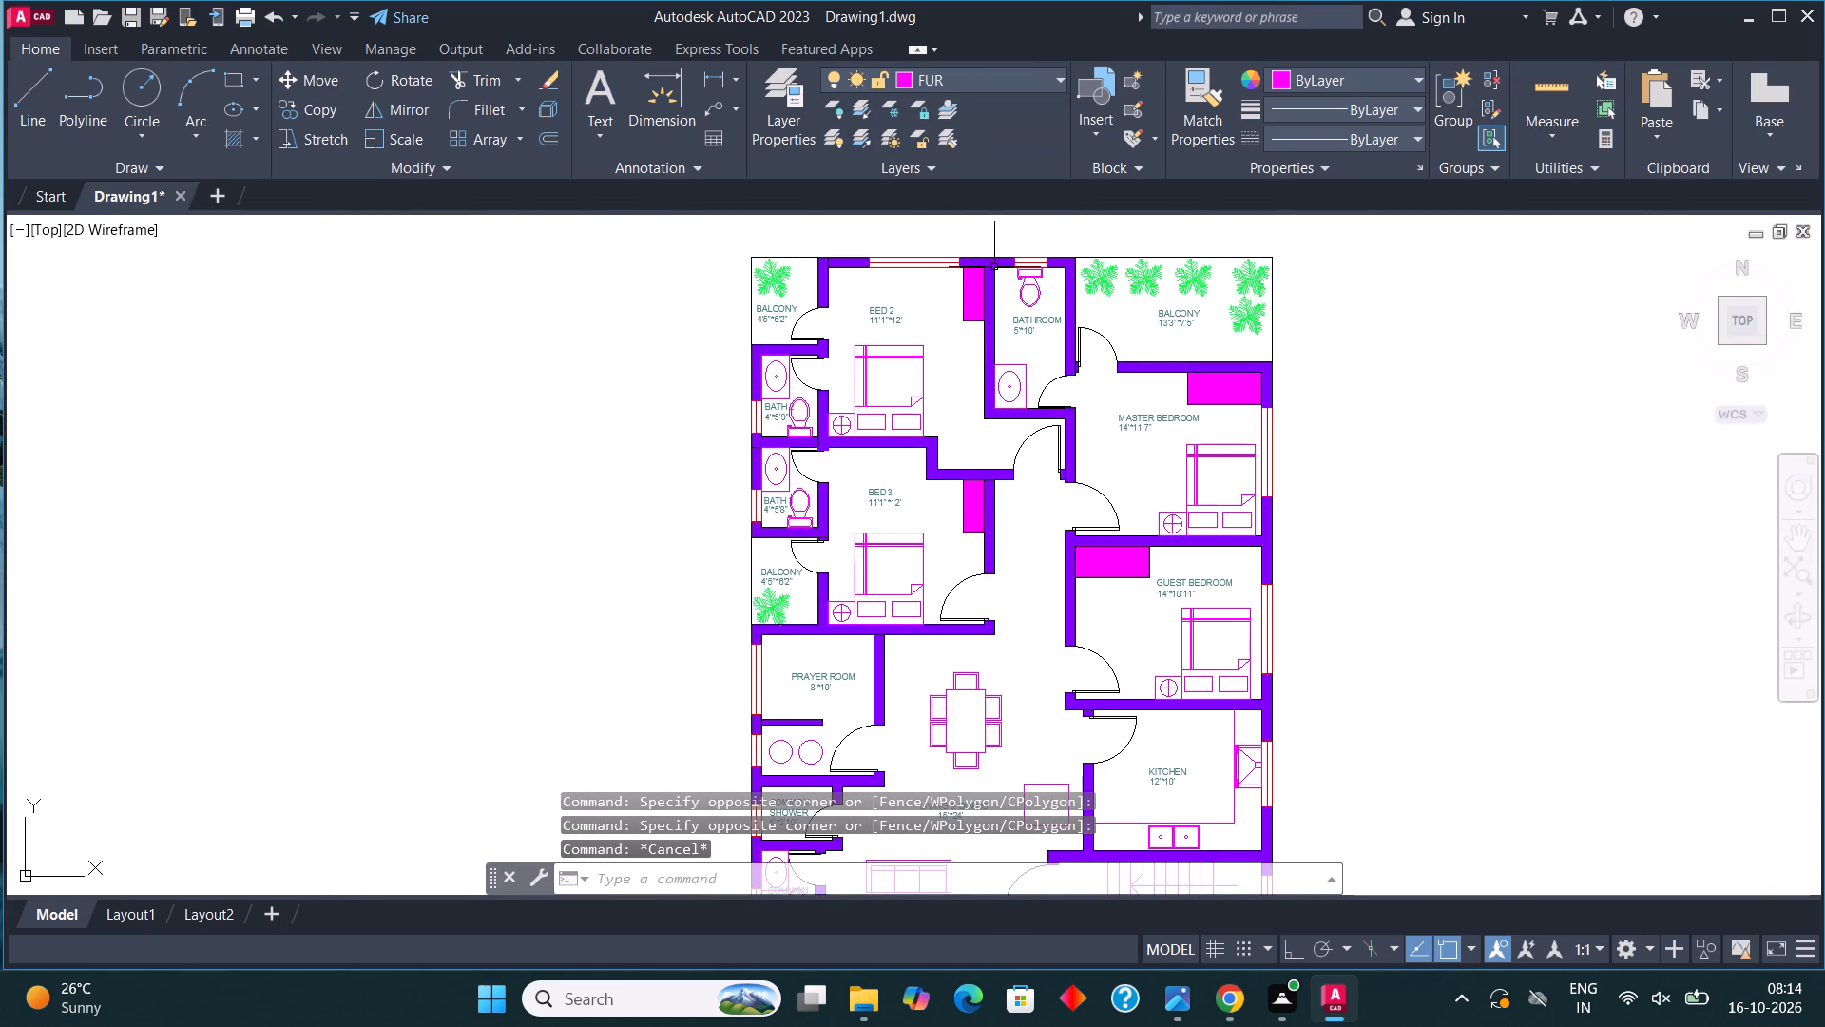
# Reassign the complete BED 3 bed, including its pillows, blanket lines and side table, to the DOOR layer.
pyautogui.click(1009, 77)
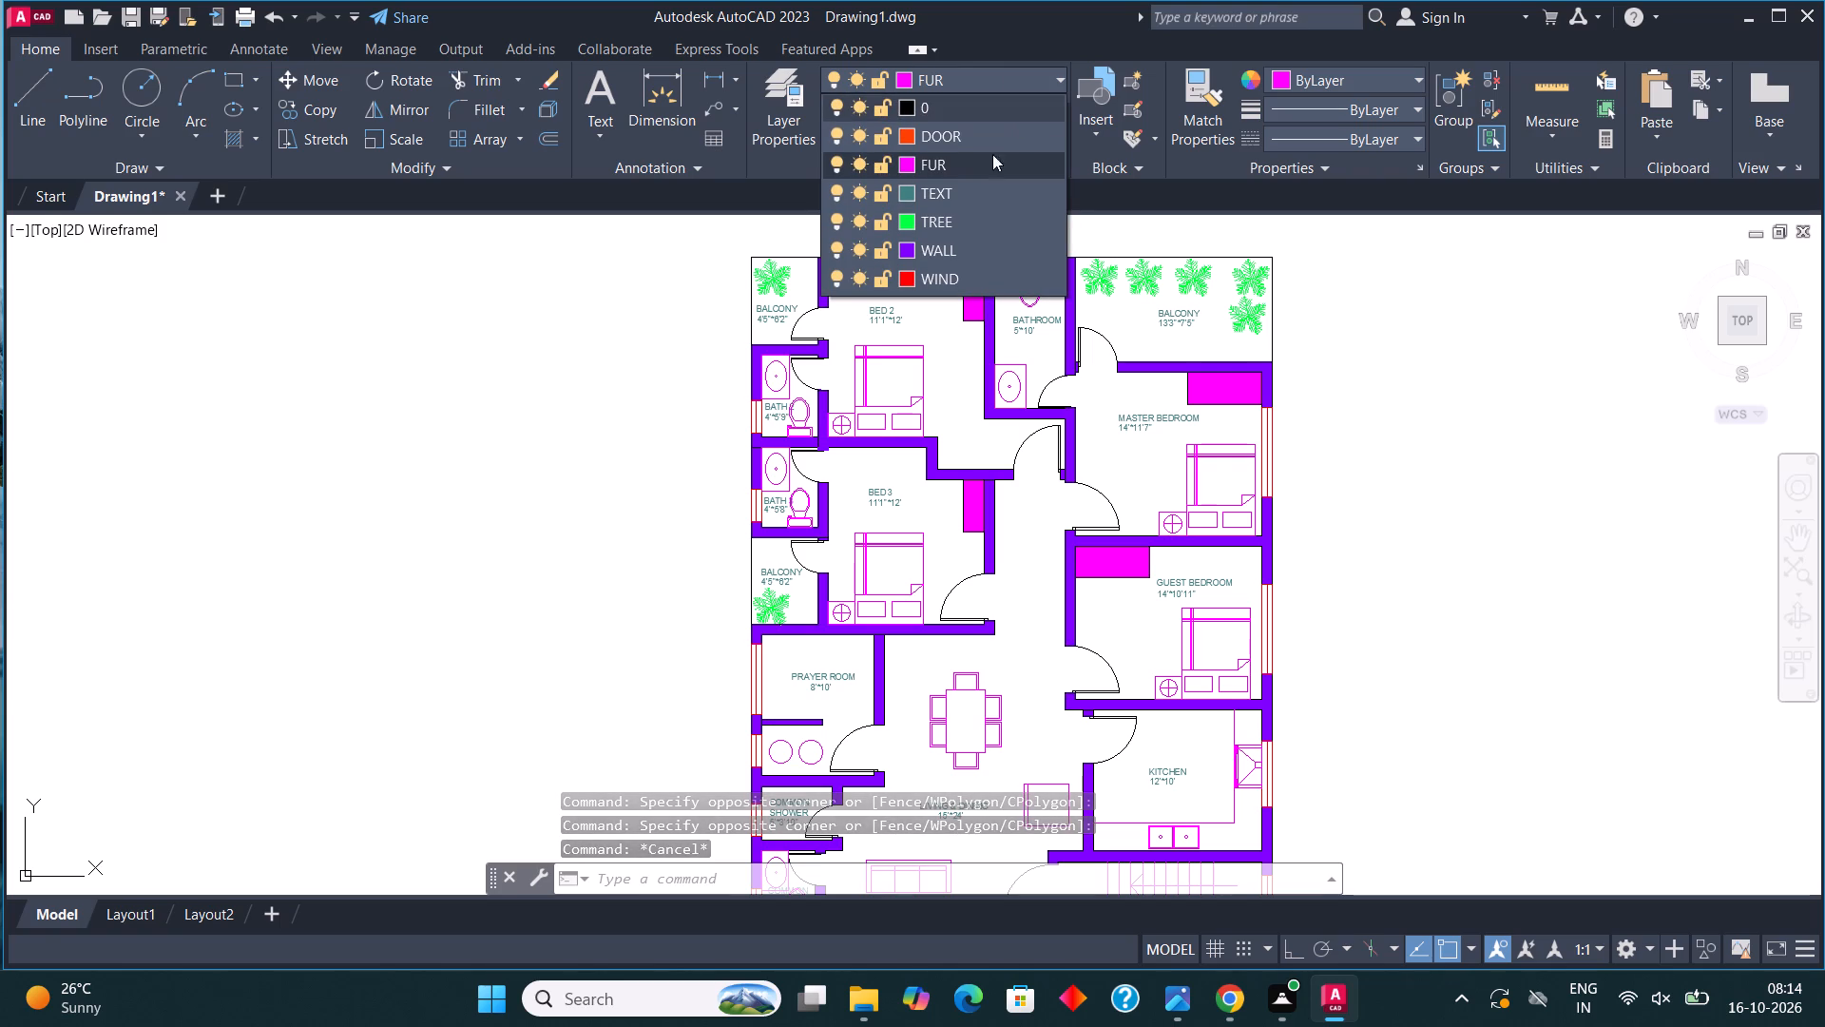
pyautogui.press('Escape')
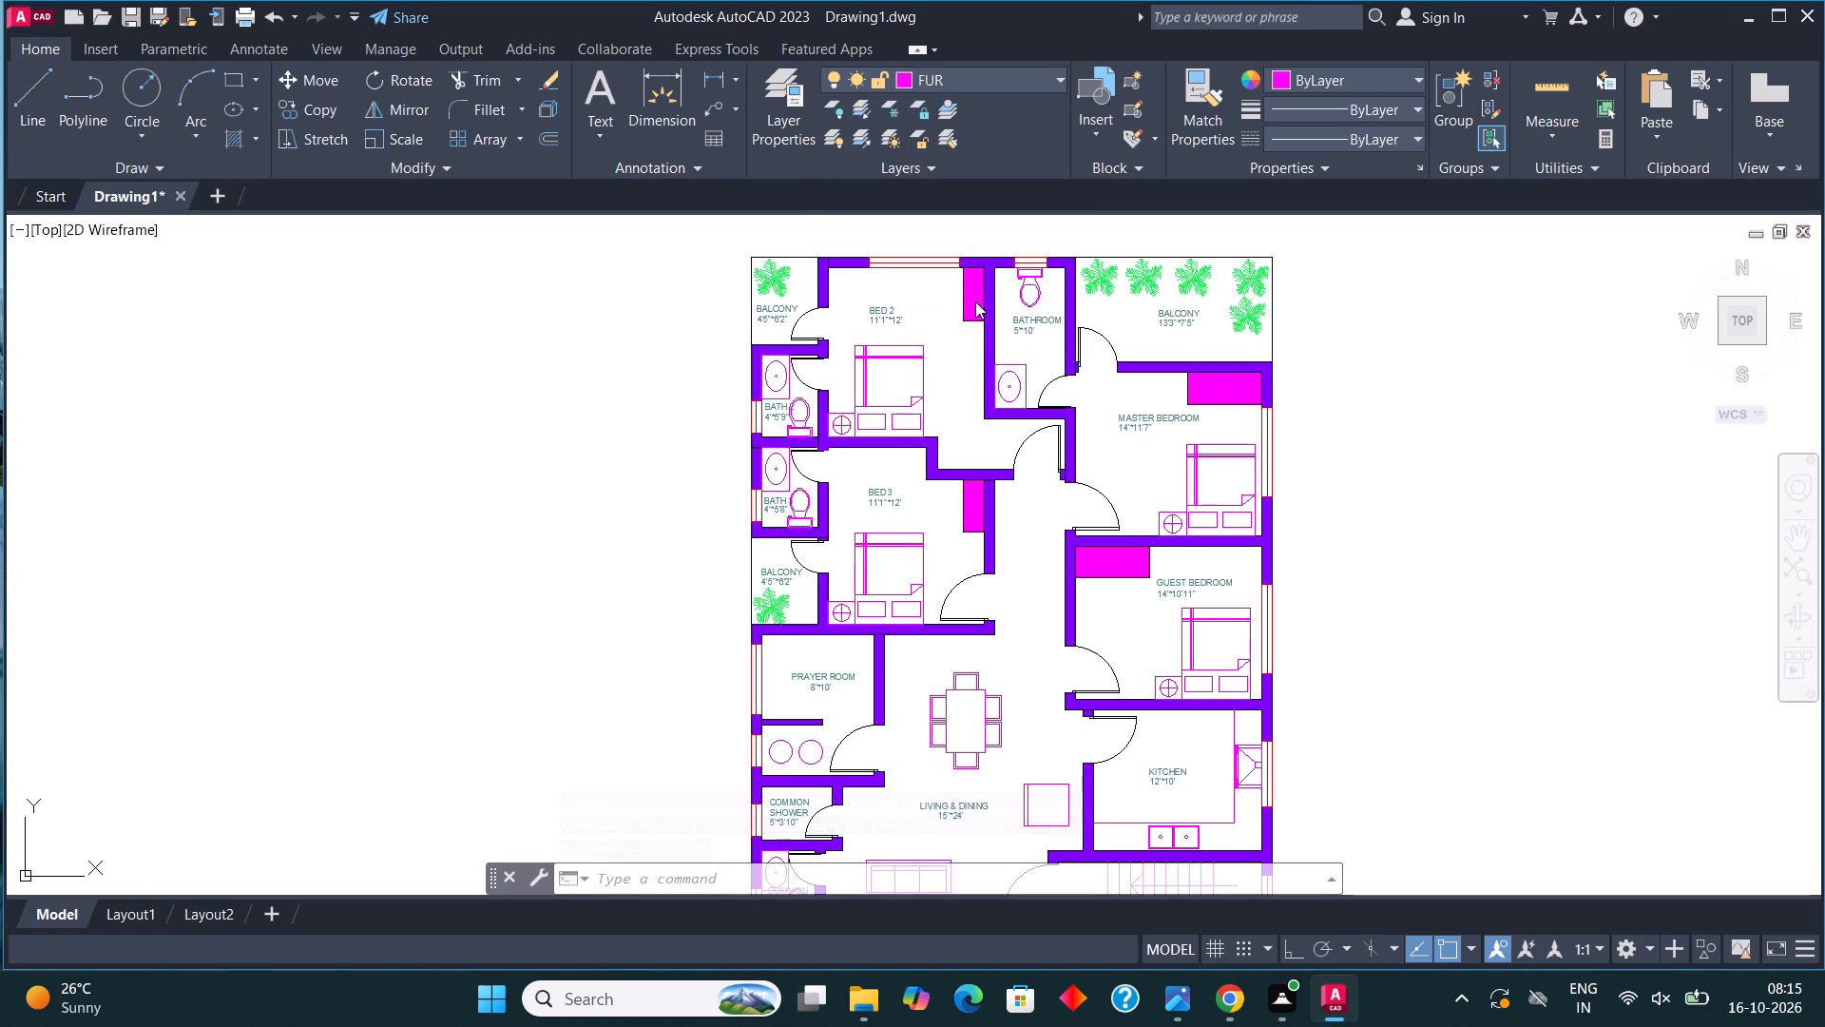
pyautogui.scroll(3, 946, 608)
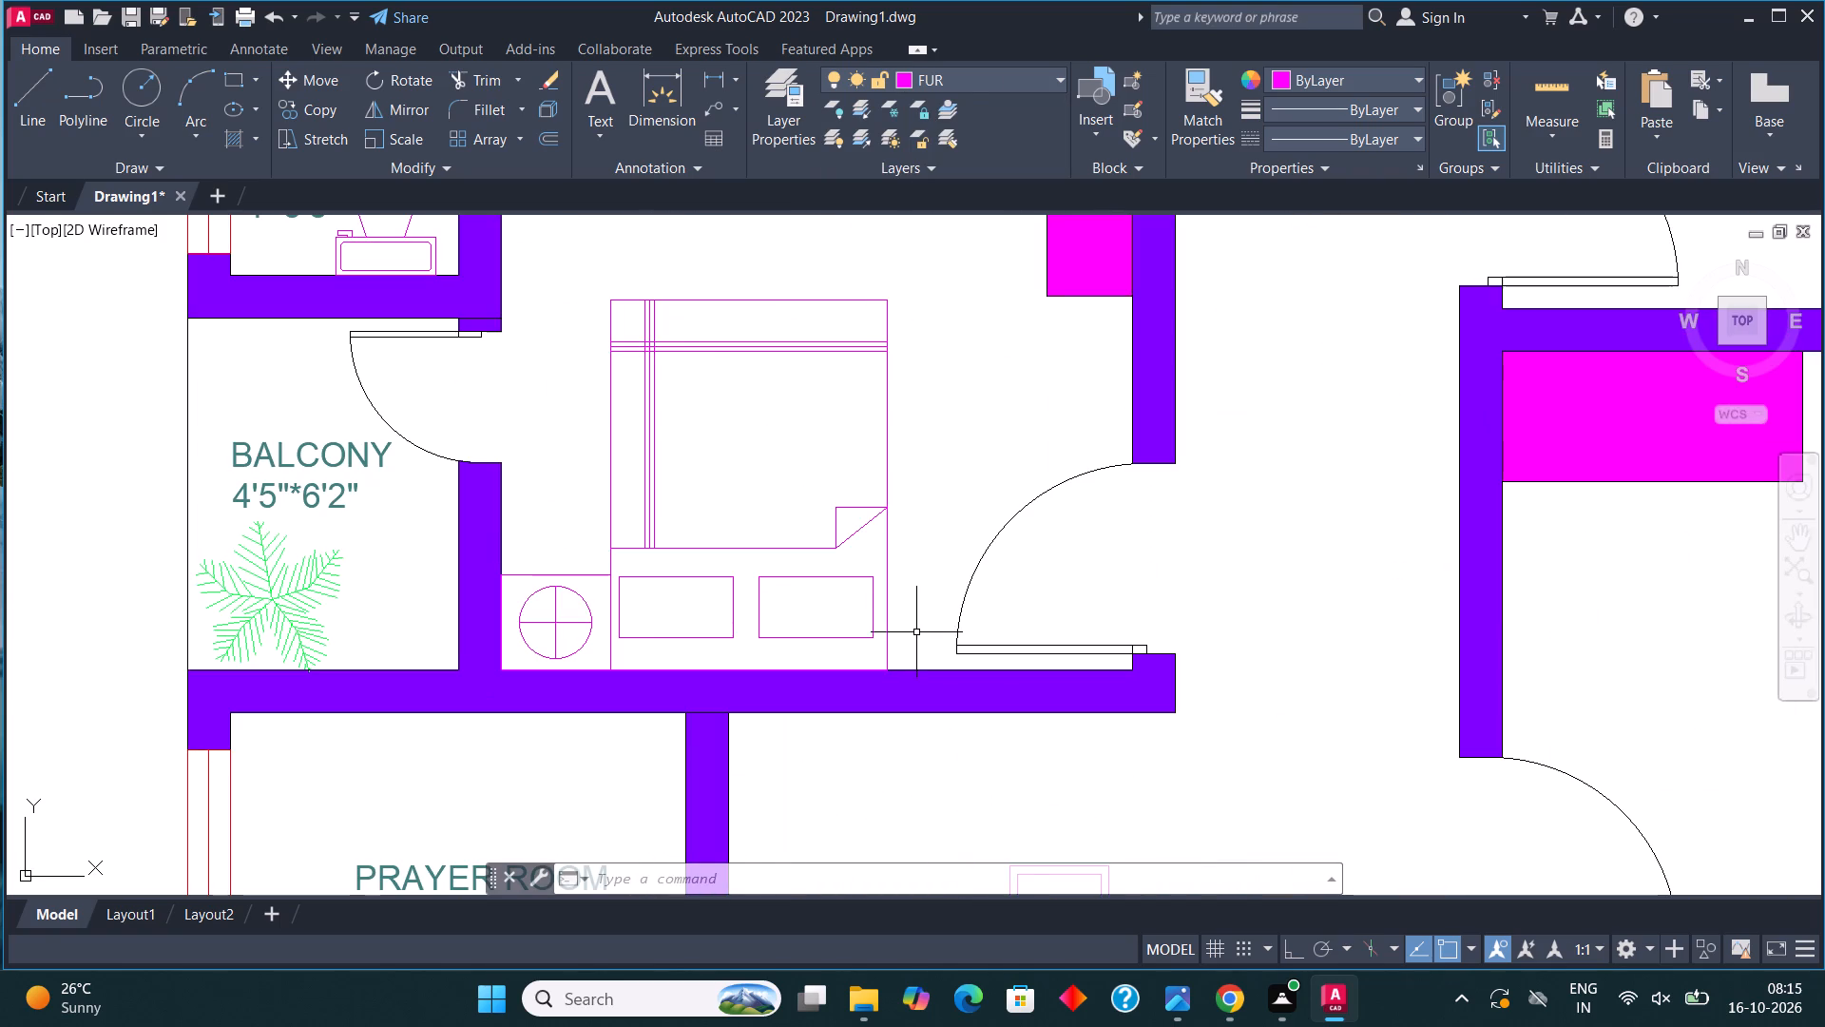
pyautogui.click(916, 632)
pyautogui.click(553, 286)
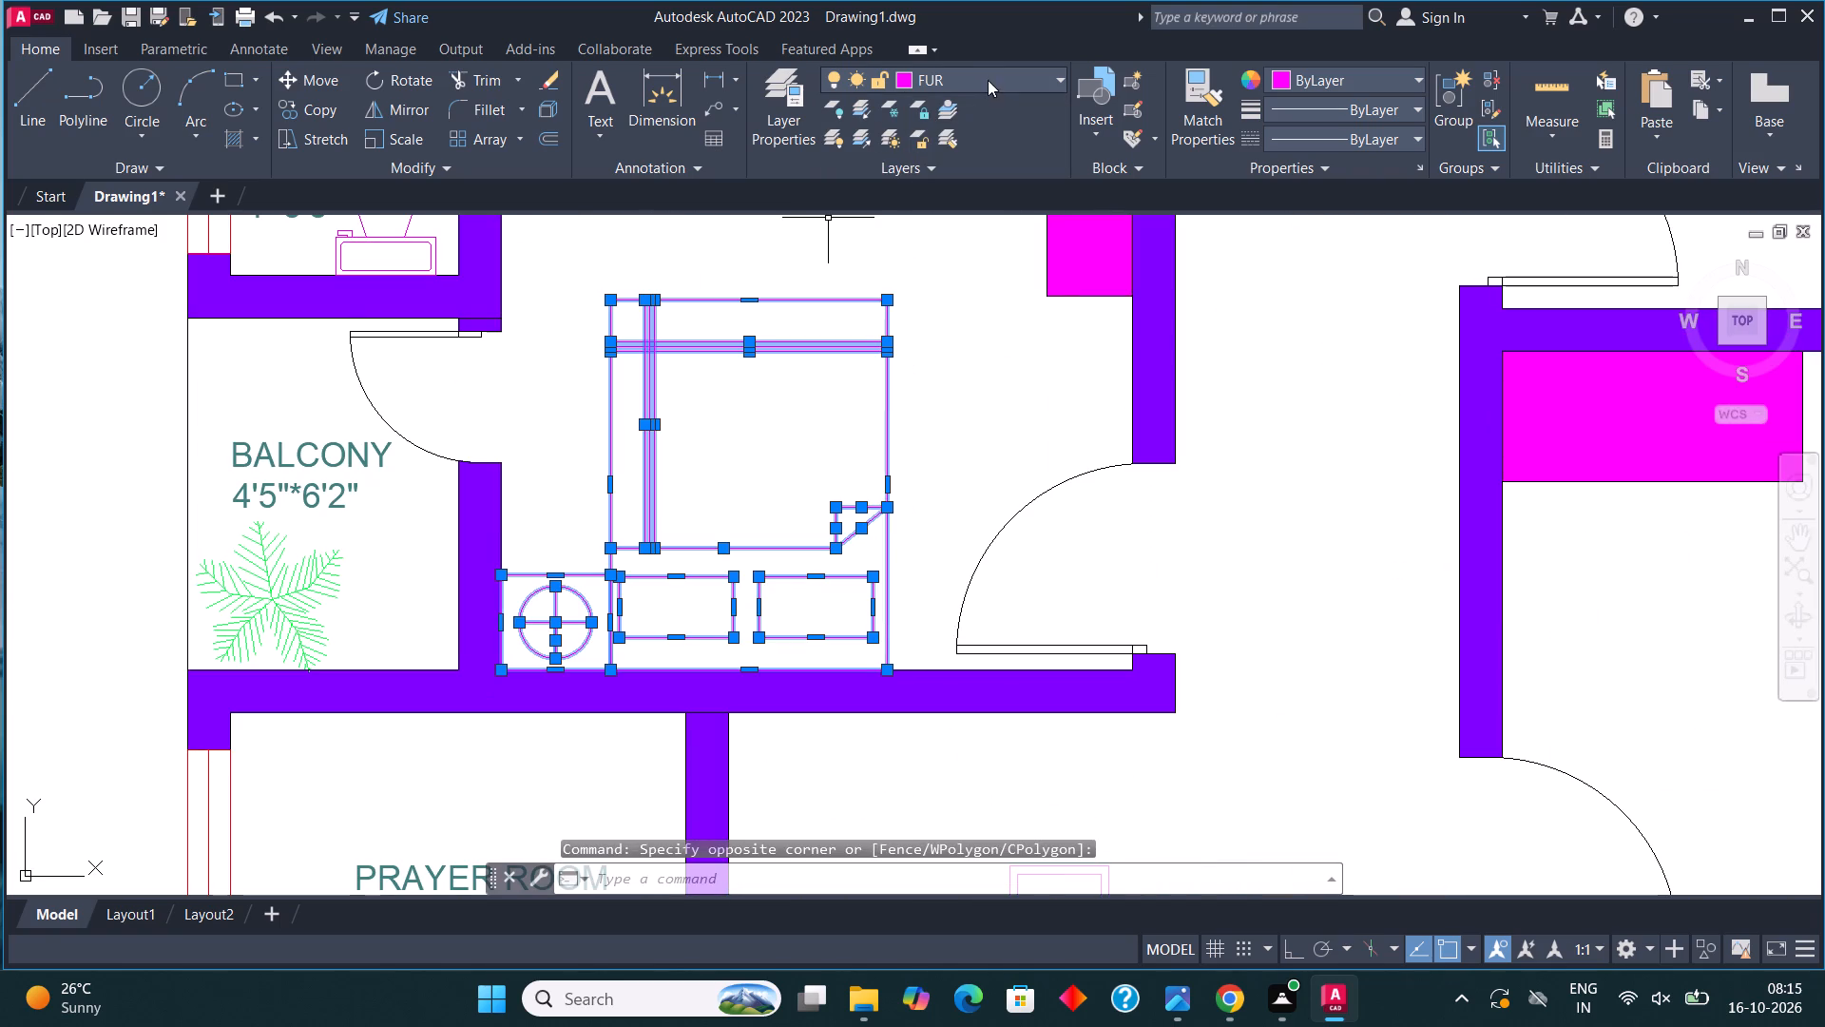
pyautogui.click(988, 80)
pyautogui.click(970, 147)
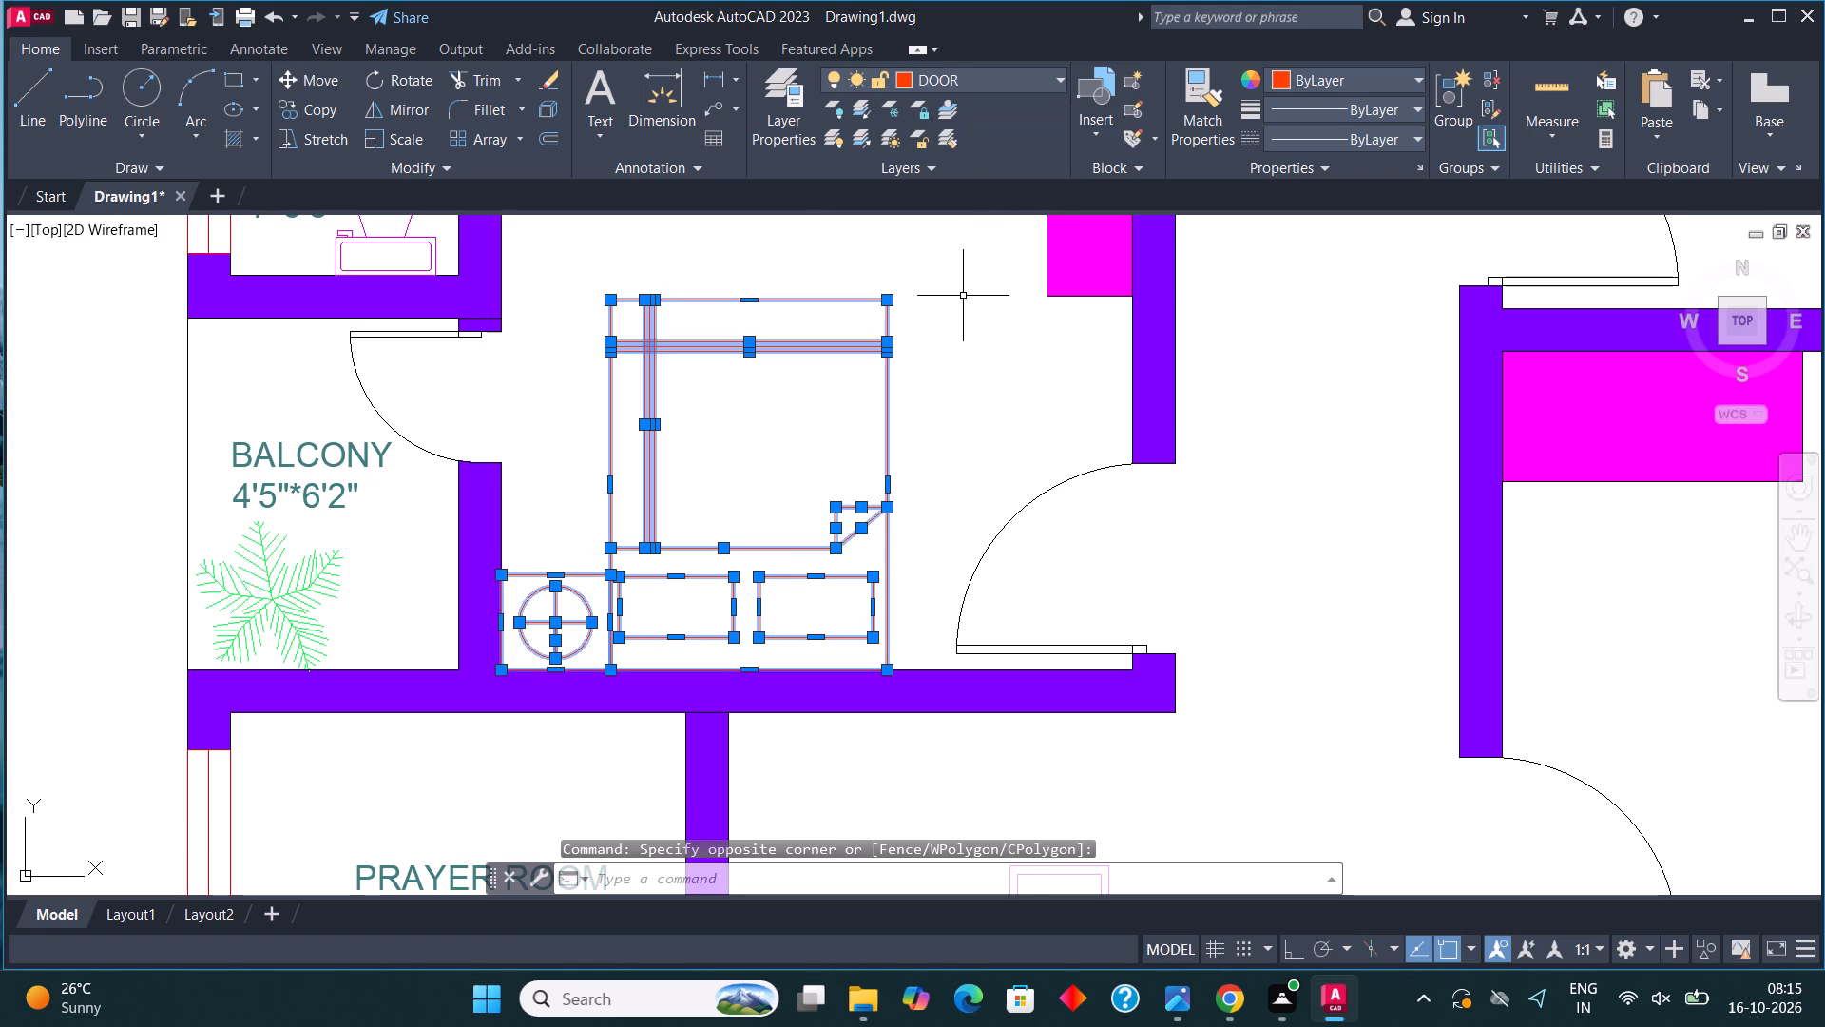
pyautogui.press('Escape')
pyautogui.scroll(-2, 970, 370)
pyautogui.scroll(-1, 1131, 376)
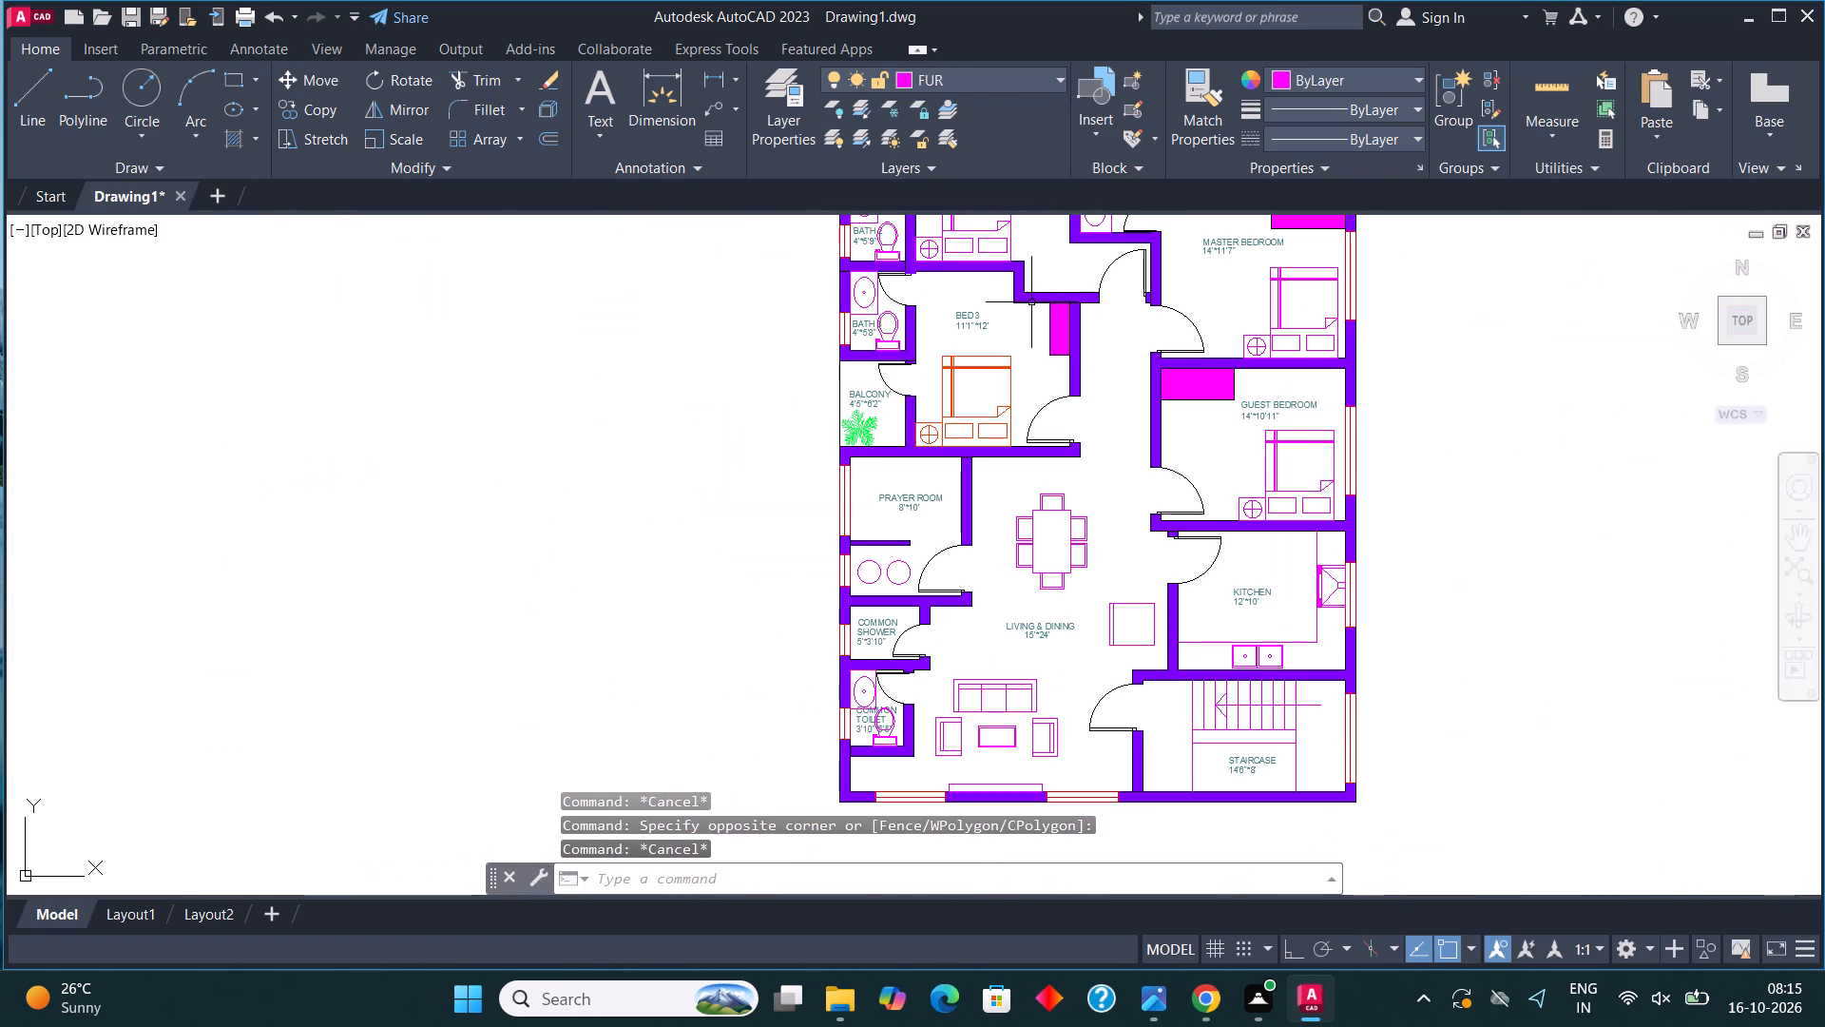
pyautogui.moveTo(1022, 332); pyautogui.dragTo(1014, 491, button='middle')
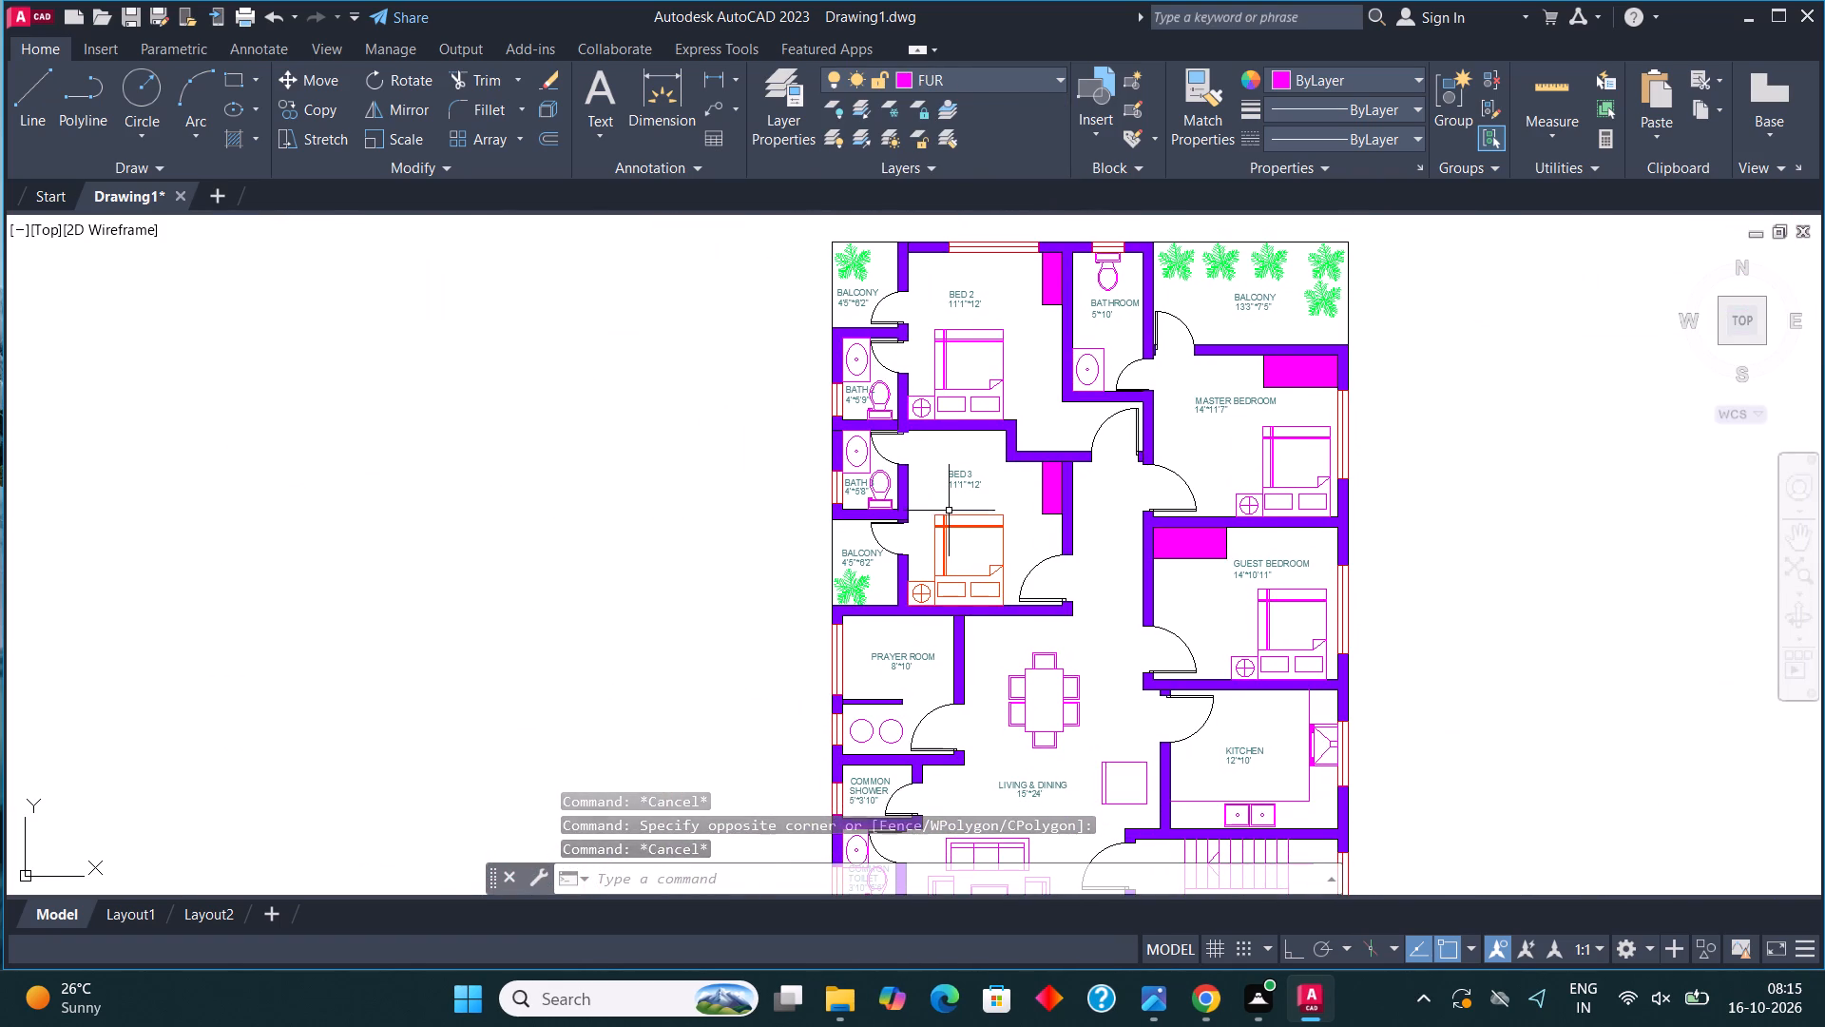
# Move the complete BED 3 bed, including its pillows, blanket lines and side table, back to the FUR layer.
pyautogui.scroll(3, 970, 535)
pyautogui.click(1108, 785)
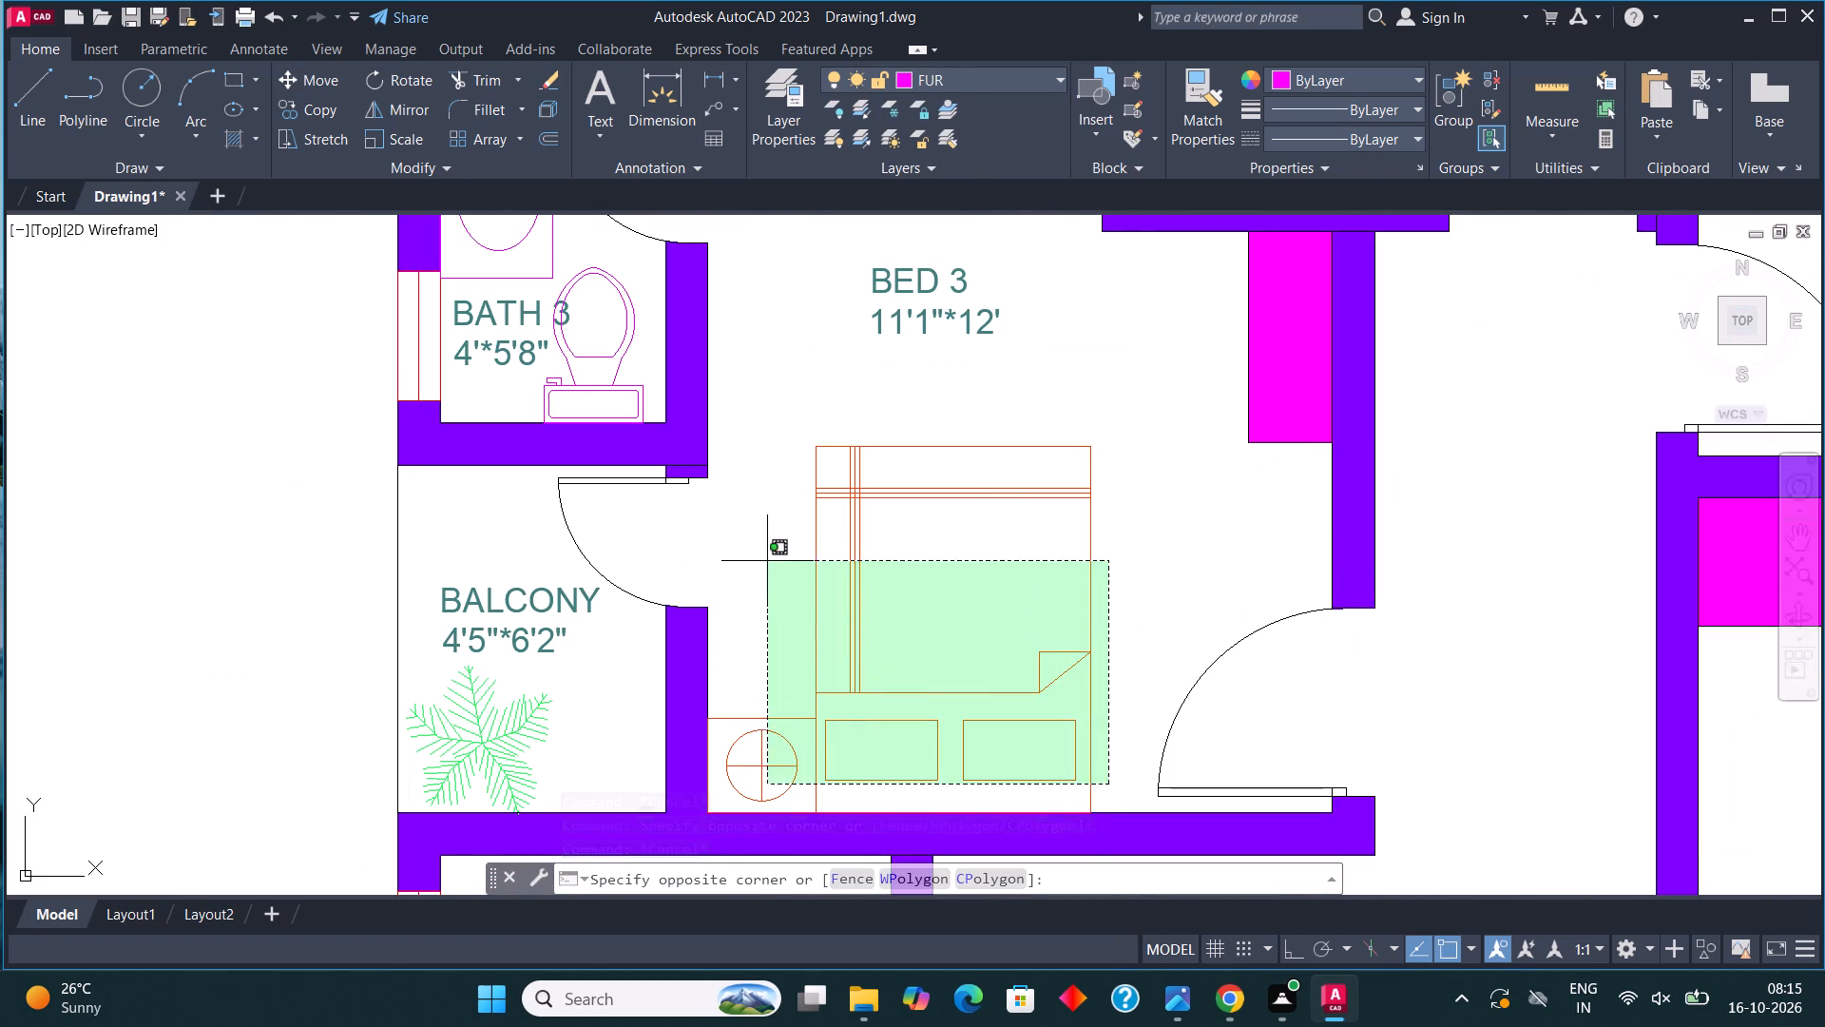
pyautogui.click(747, 531)
pyautogui.click(1132, 552)
pyautogui.click(778, 421)
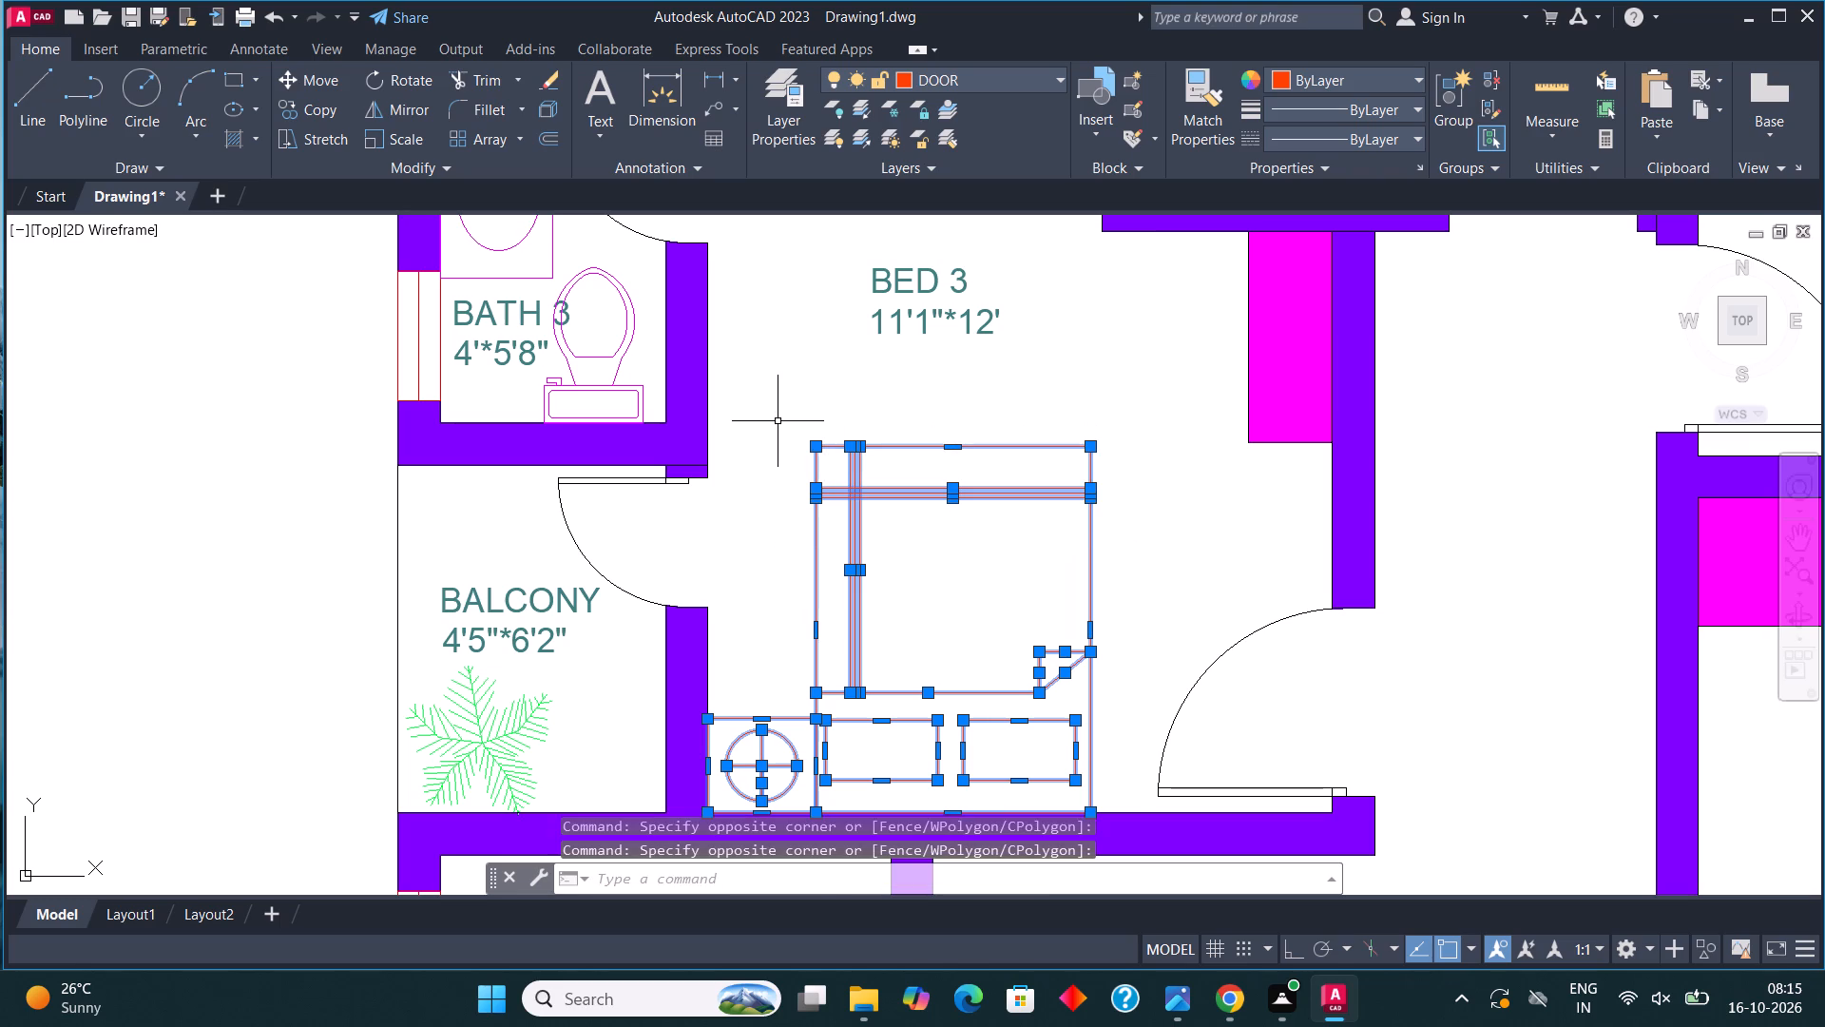
pyautogui.click(924, 81)
pyautogui.click(952, 158)
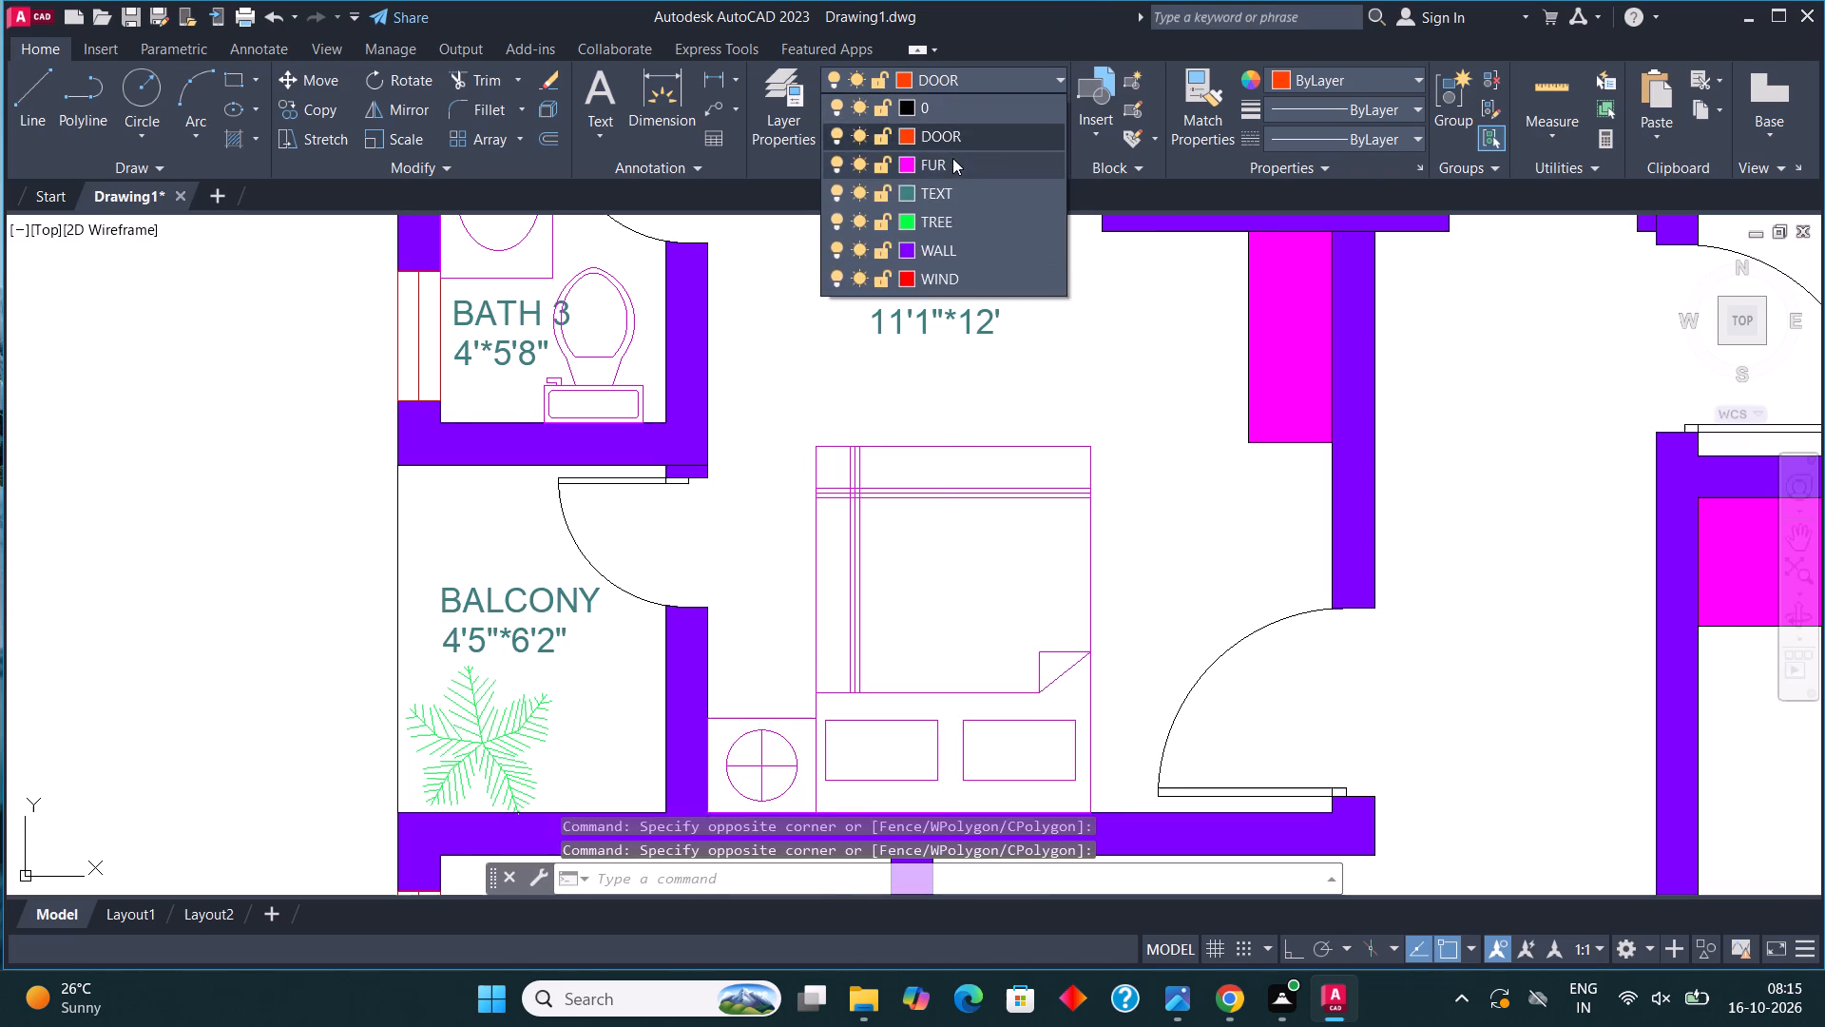
pyautogui.scroll(-2, 965, 294)
pyautogui.press('Escape')
# Select the BED 3 door and all similar door blocks in the plan and assign them to the DOOR layer.
pyautogui.scroll(1, 1056, 425)
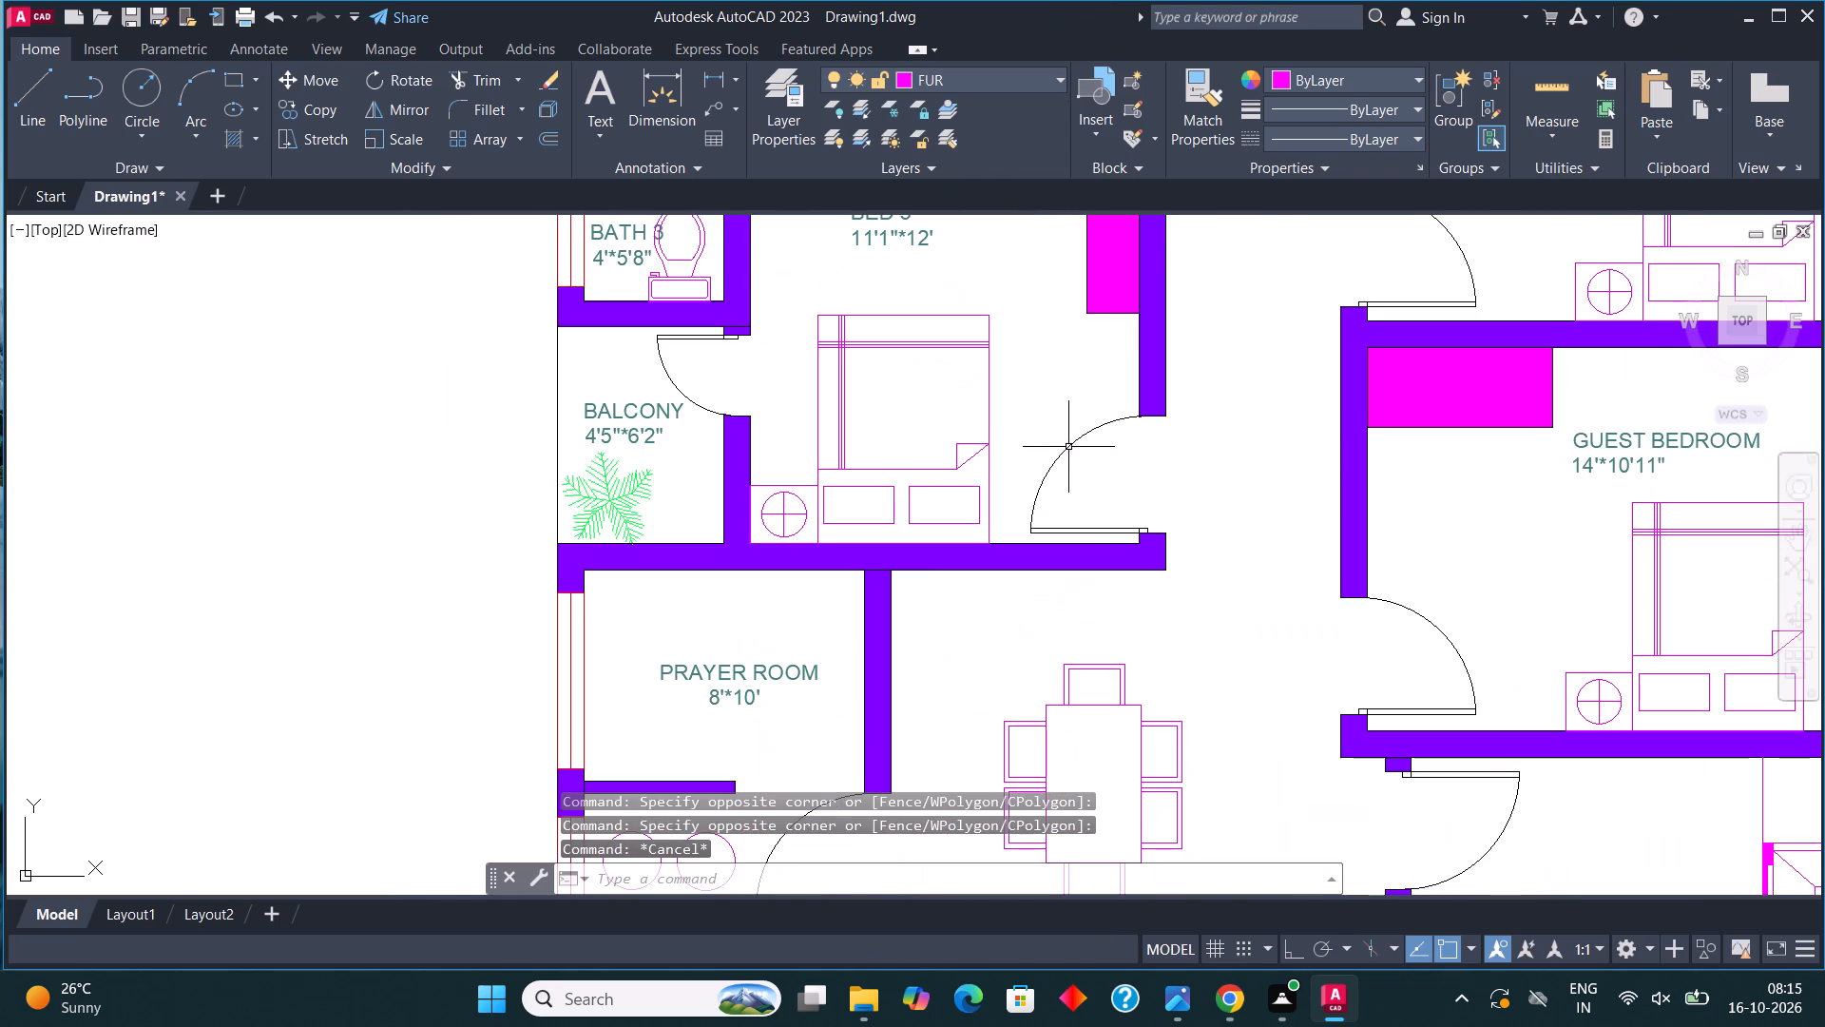
pyautogui.click(1066, 444)
pyautogui.rightClick(1064, 444)
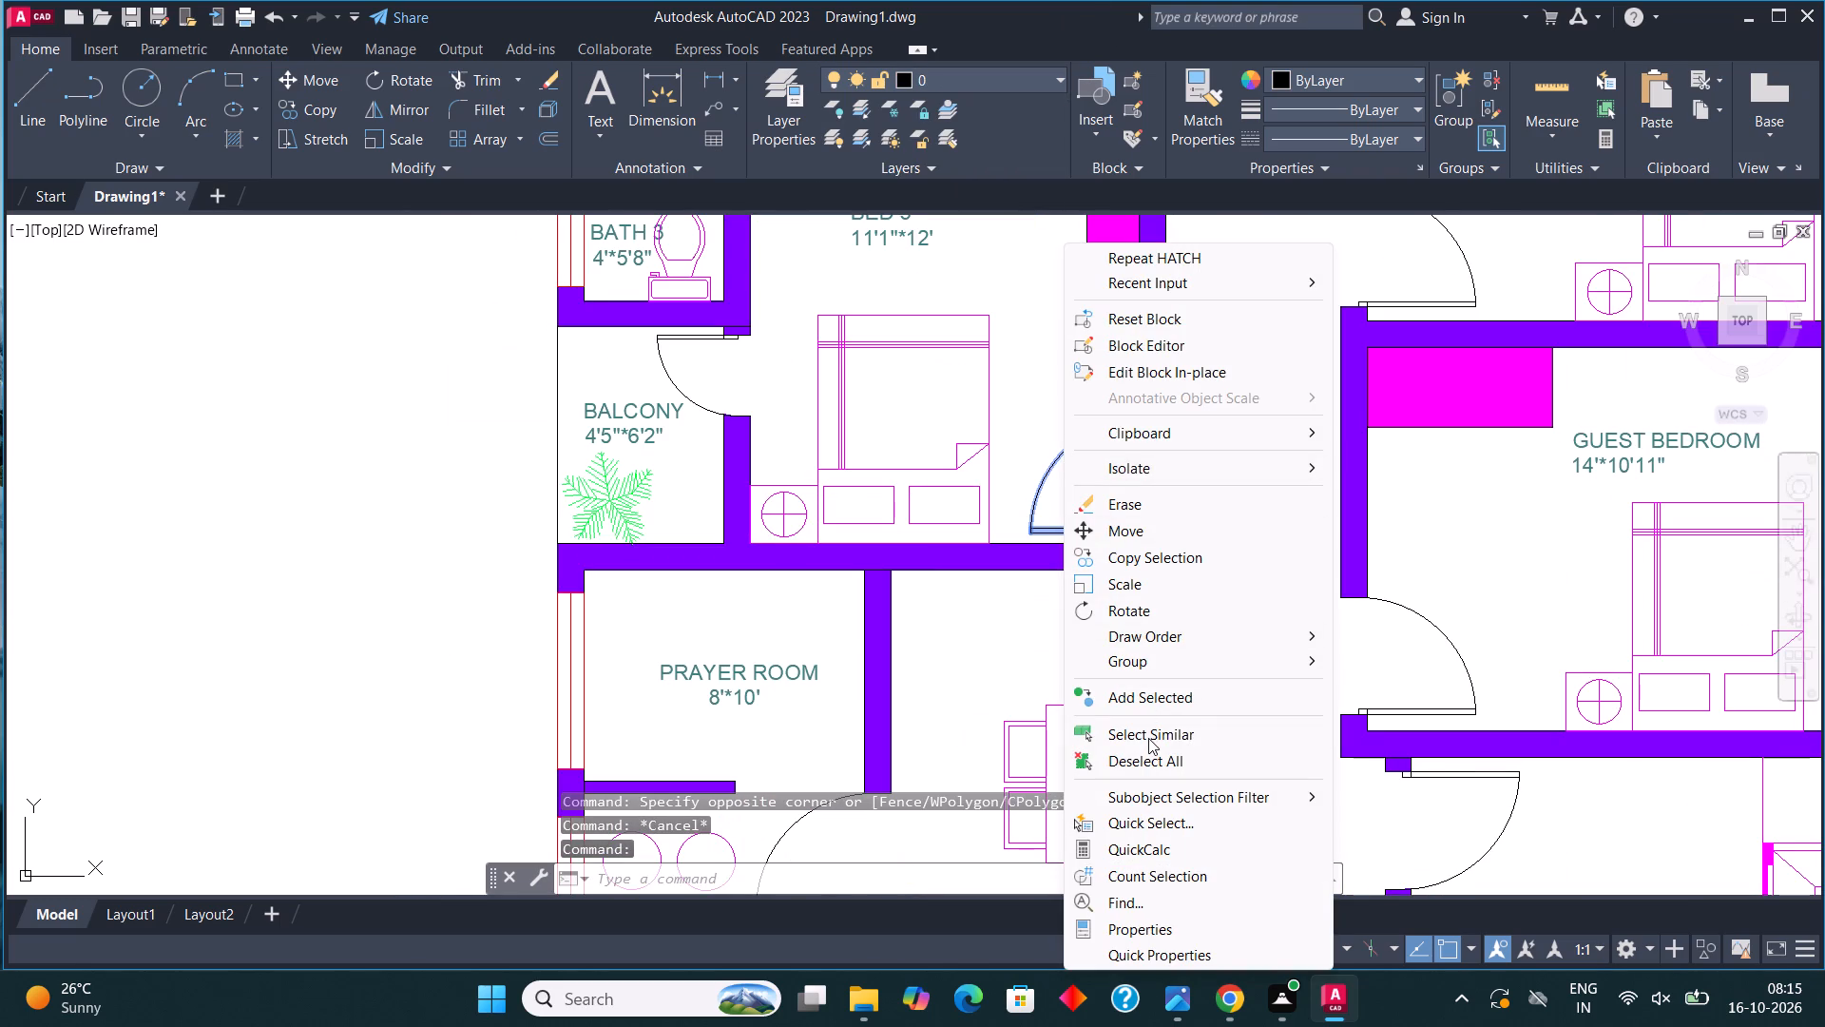
pyautogui.click(1150, 738)
pyautogui.click(950, 79)
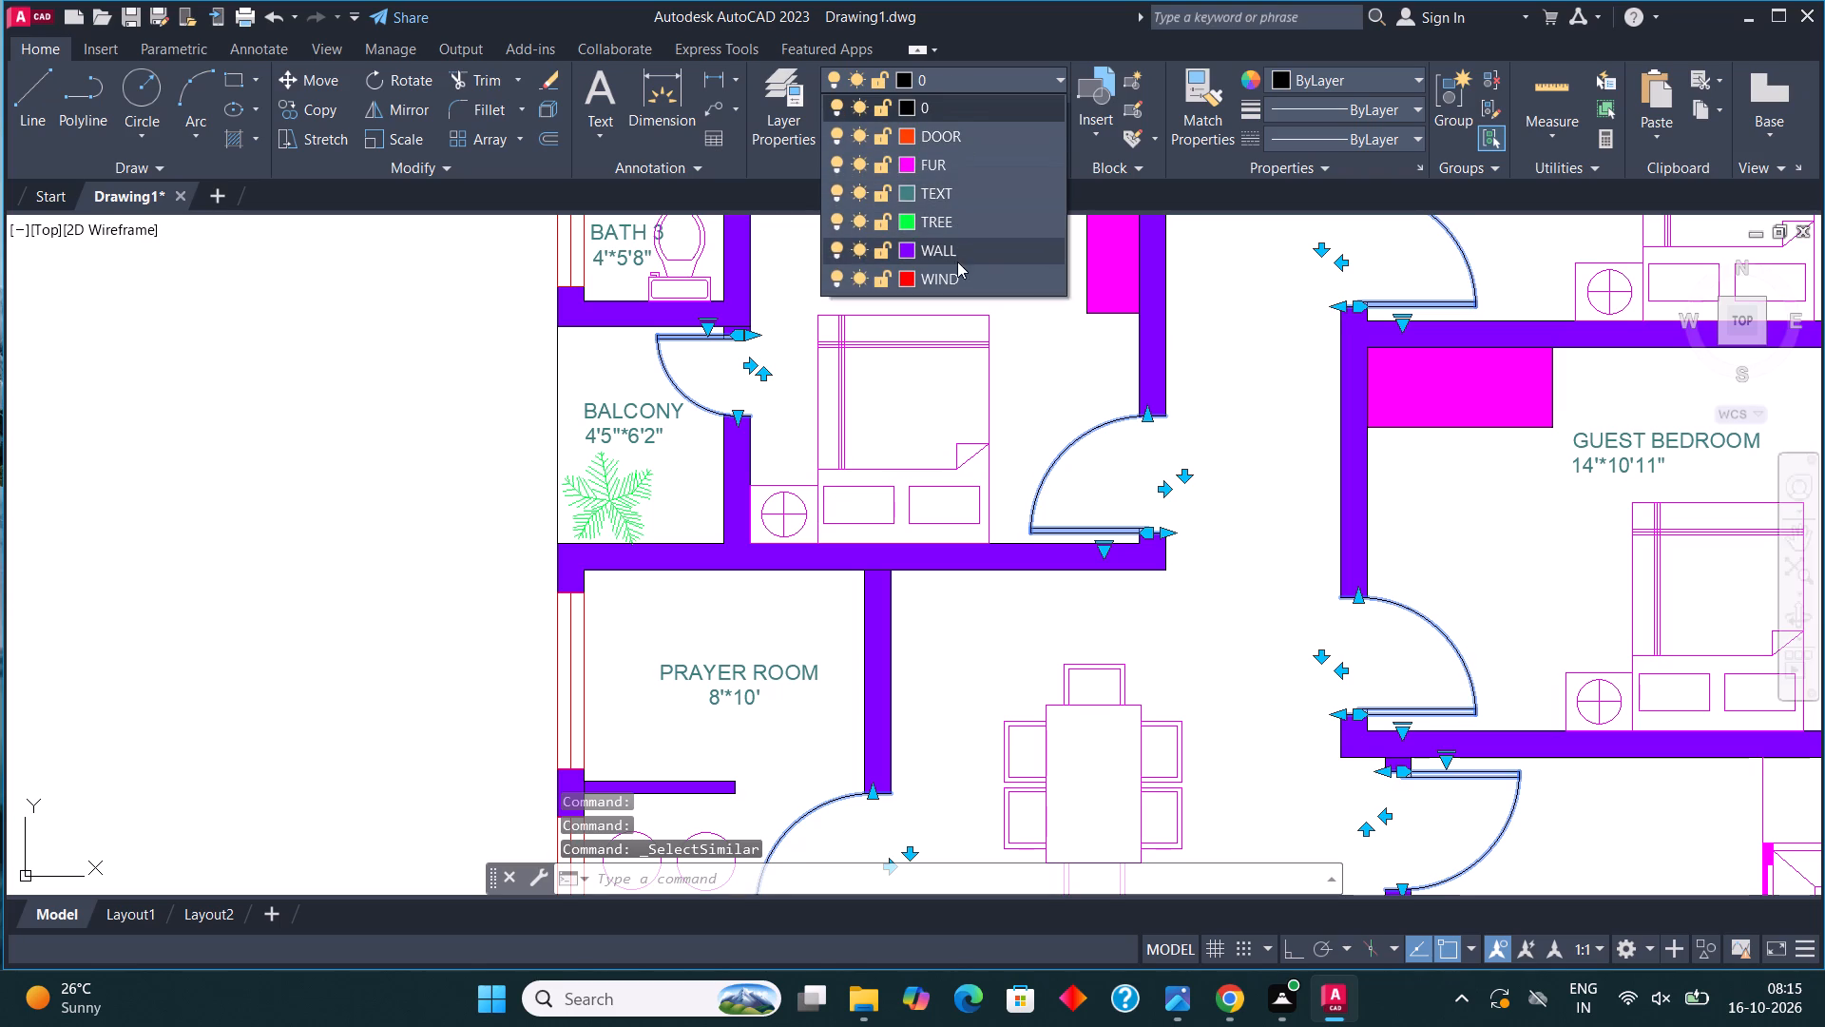
pyautogui.click(970, 140)
pyautogui.press('Escape')
# With TEXT as the current layer, dimension the plan's overall width between the two outer balcony corners, placing the dimension line above the plan.
pyautogui.scroll(-2, 813, 331)
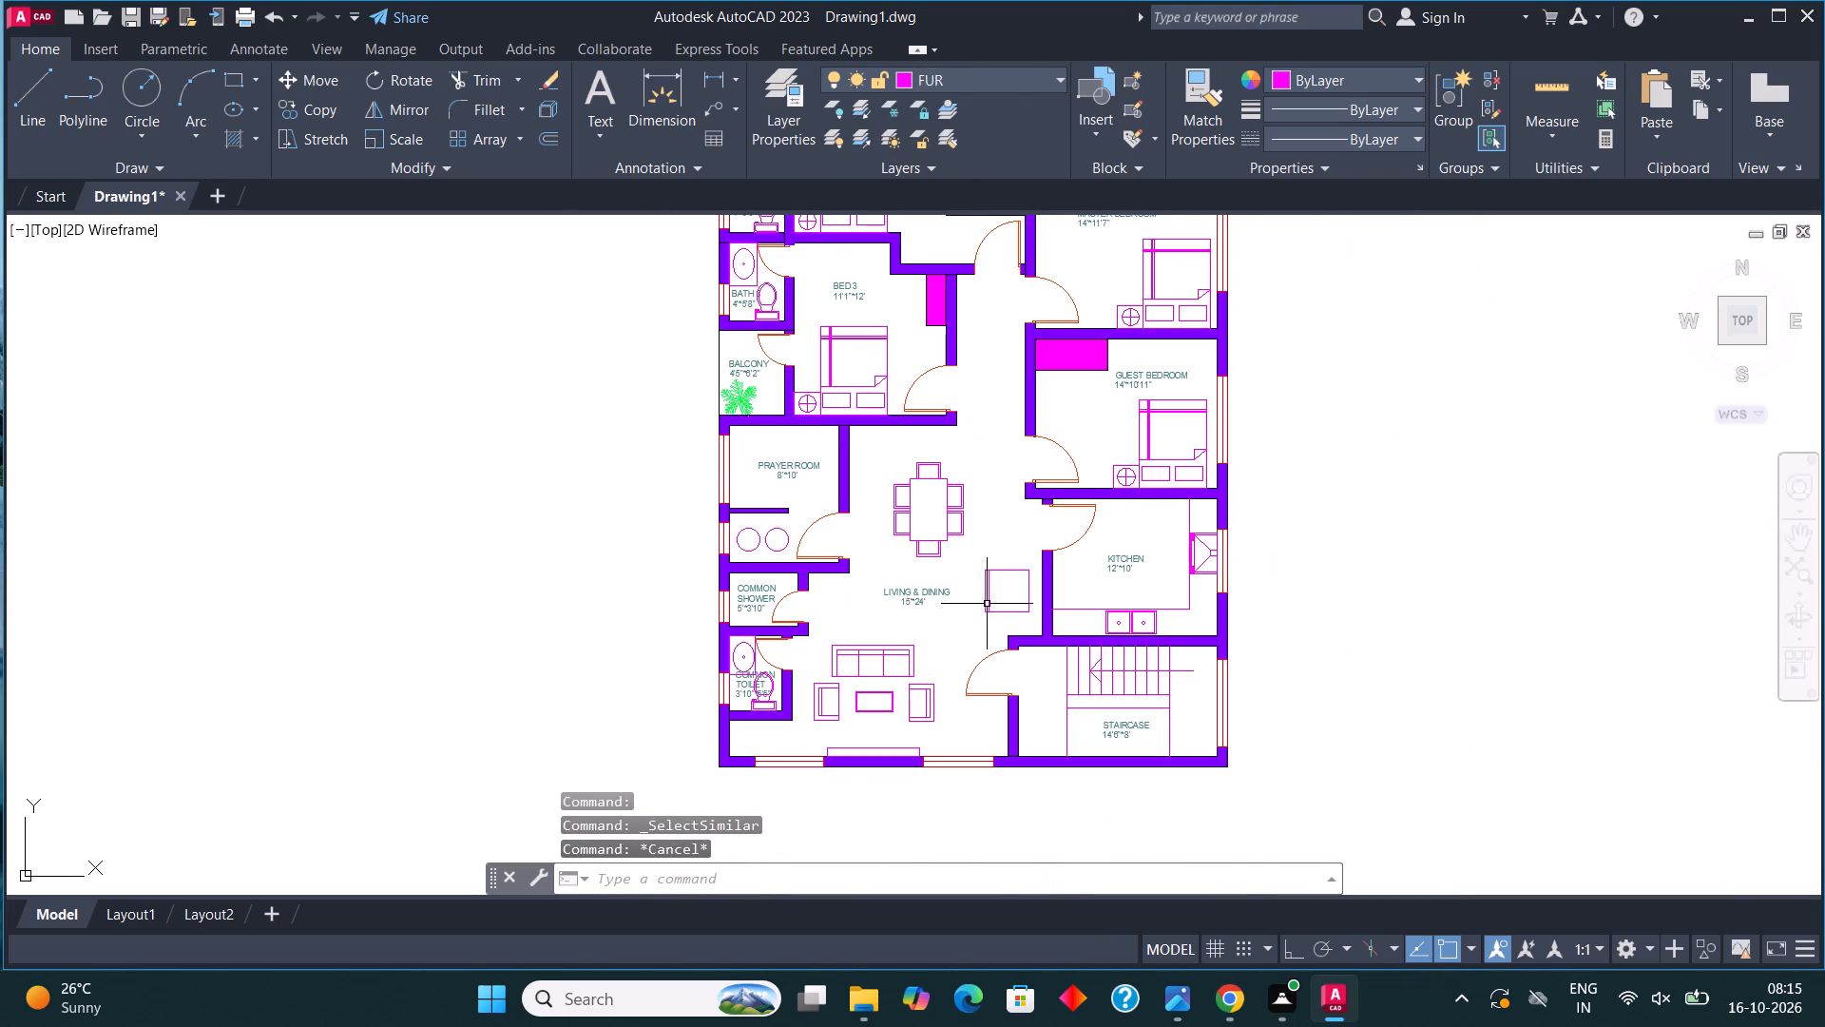
pyautogui.moveTo(983, 483); pyautogui.dragTo(998, 544, button='middle')
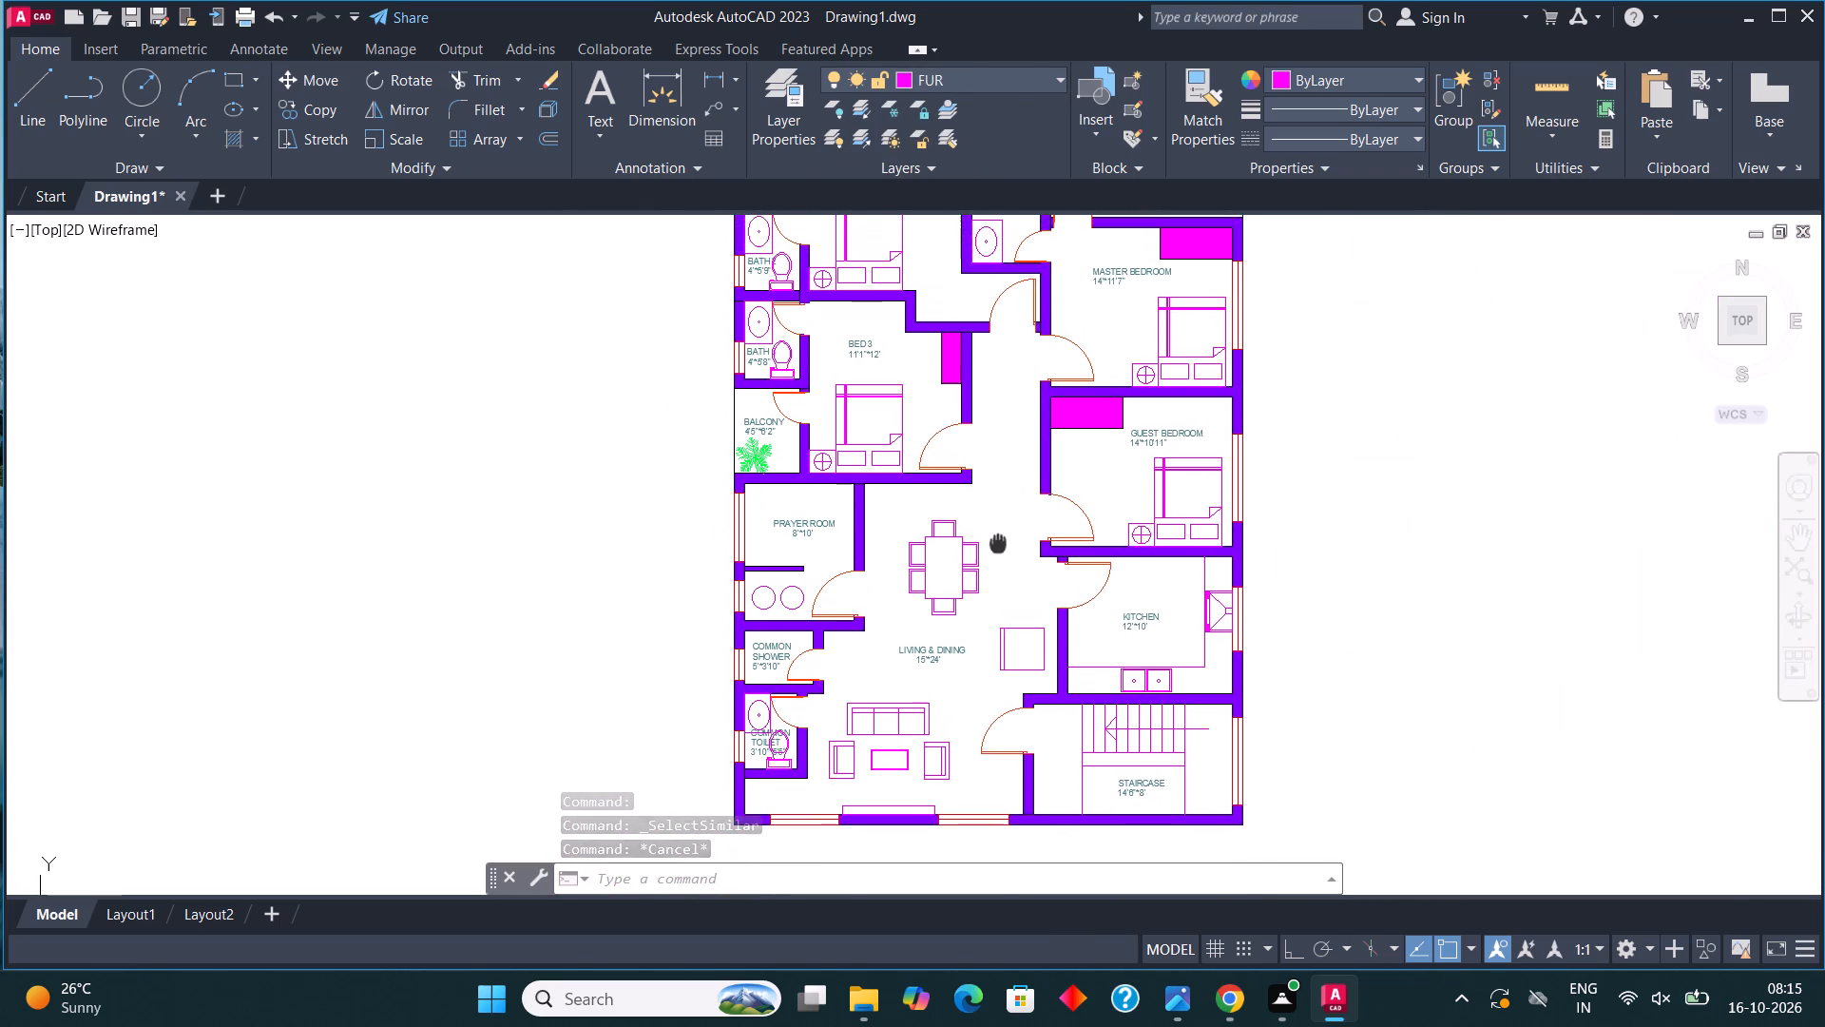
pyautogui.moveTo(998, 544); pyautogui.dragTo(992, 650, button='middle')
pyautogui.moveTo(1025, 398); pyautogui.dragTo(1045, 465, button='middle')
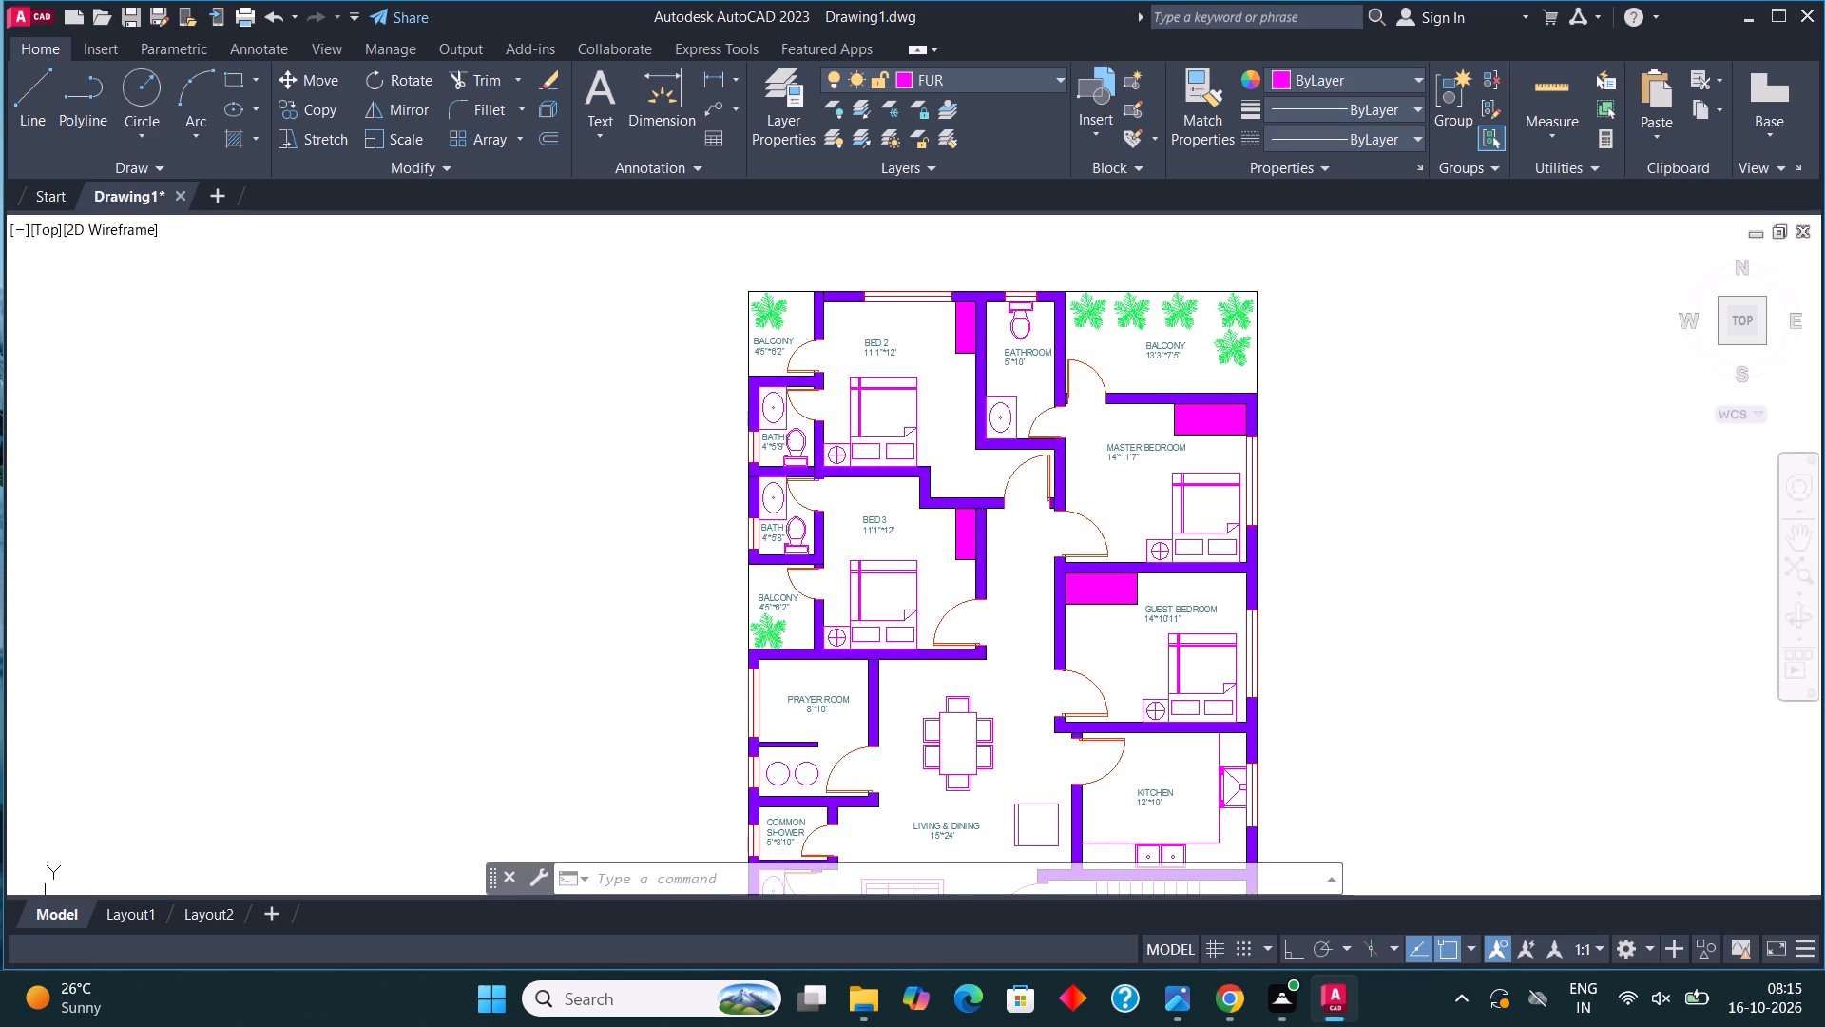
pyautogui.moveTo(1057, 385); pyautogui.dragTo(1064, 592, button='middle')
pyautogui.scroll(1, 997, 421)
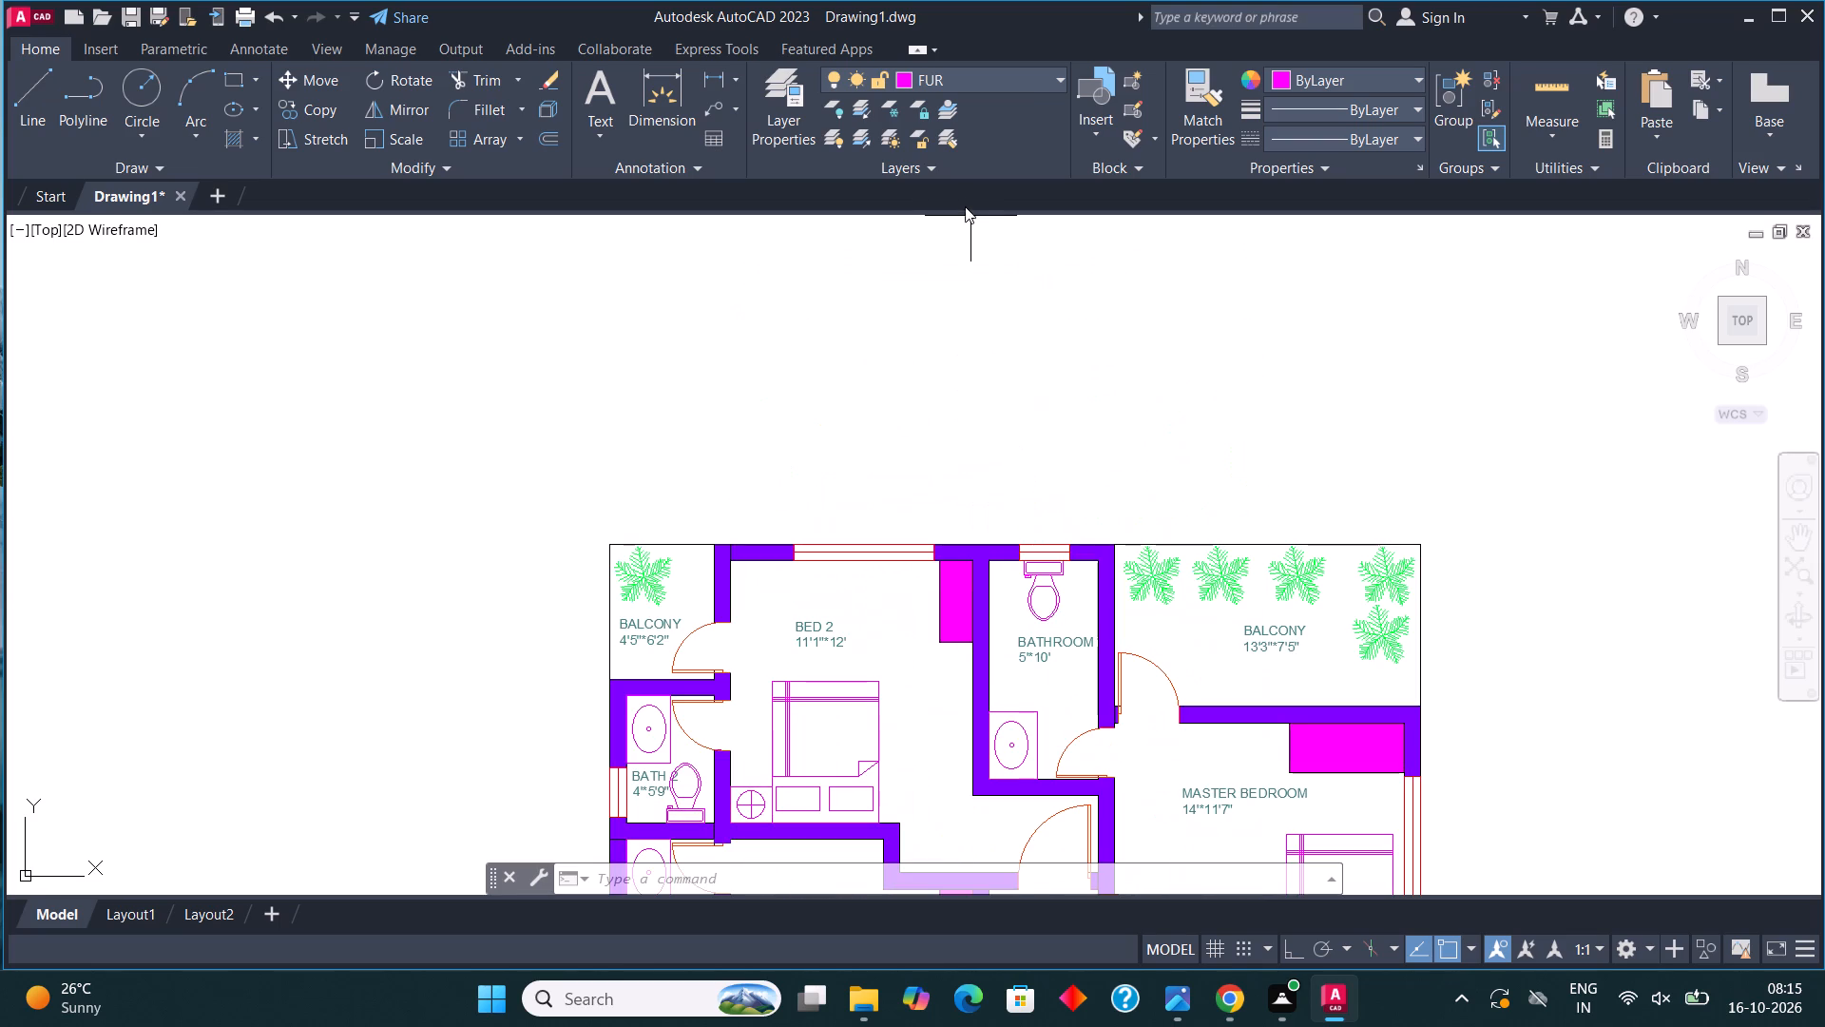
pyautogui.click(965, 69)
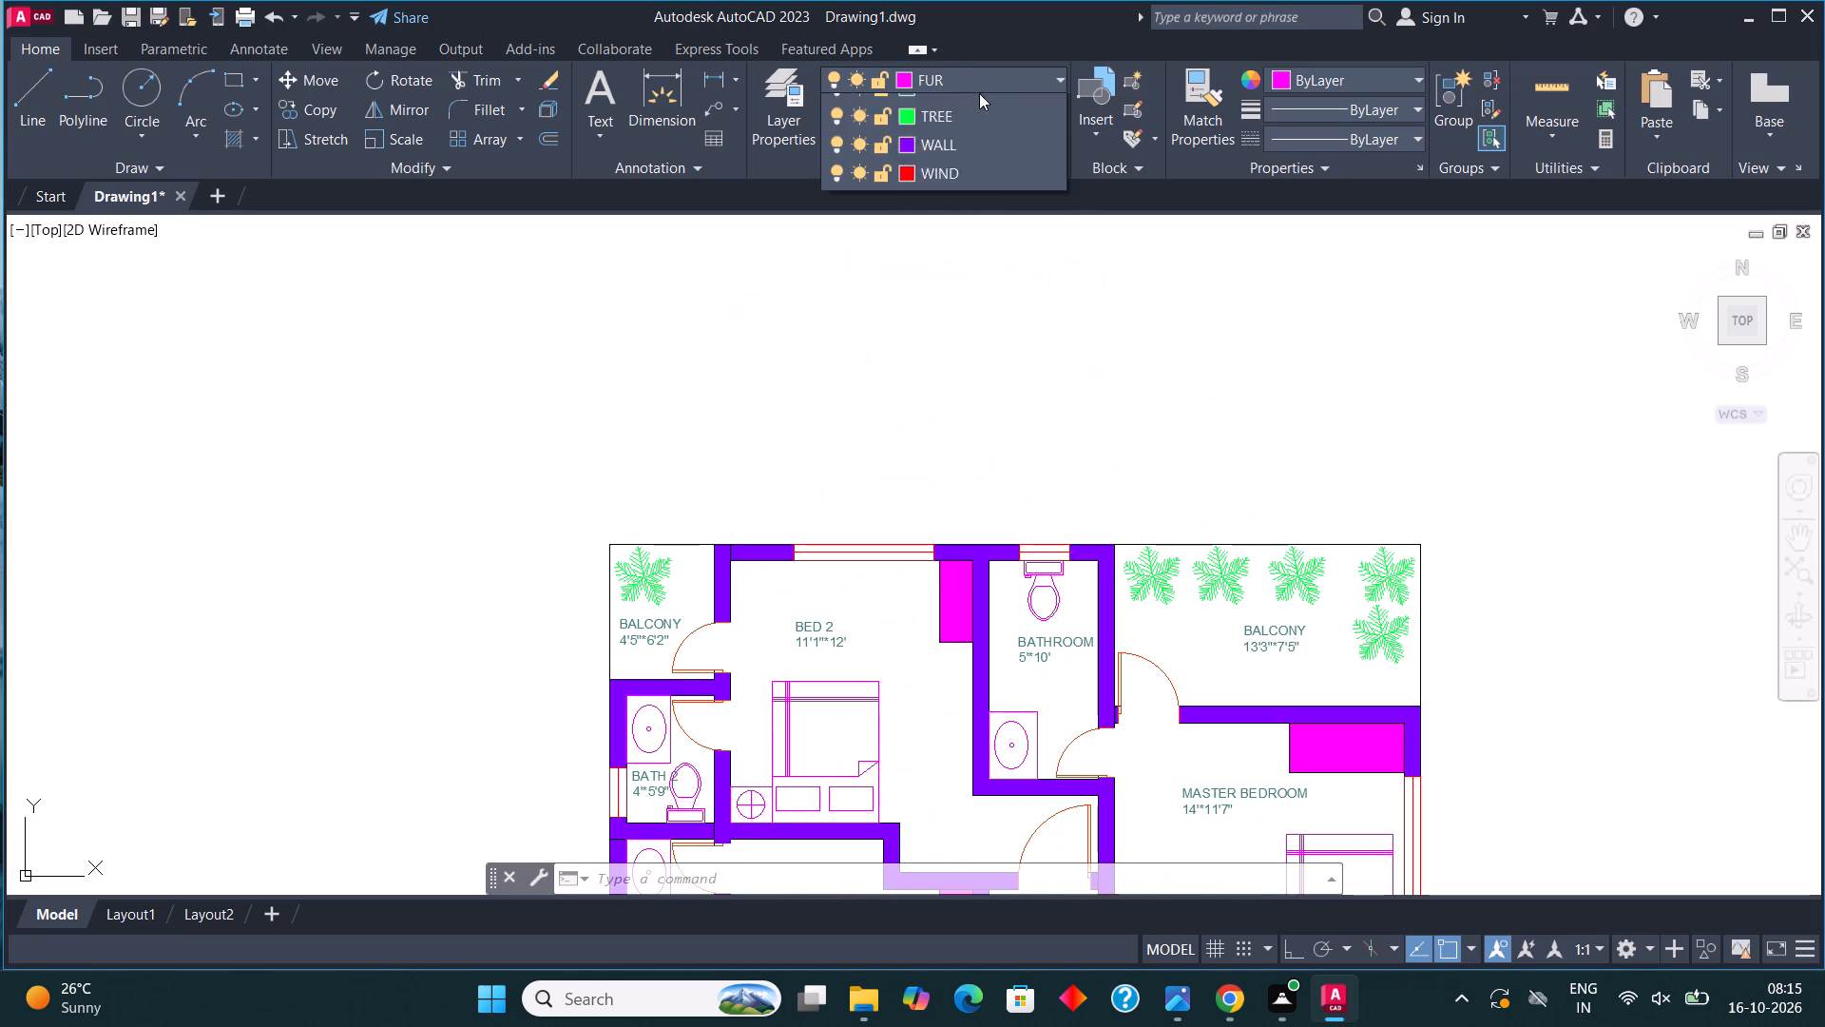
pyautogui.click(967, 188)
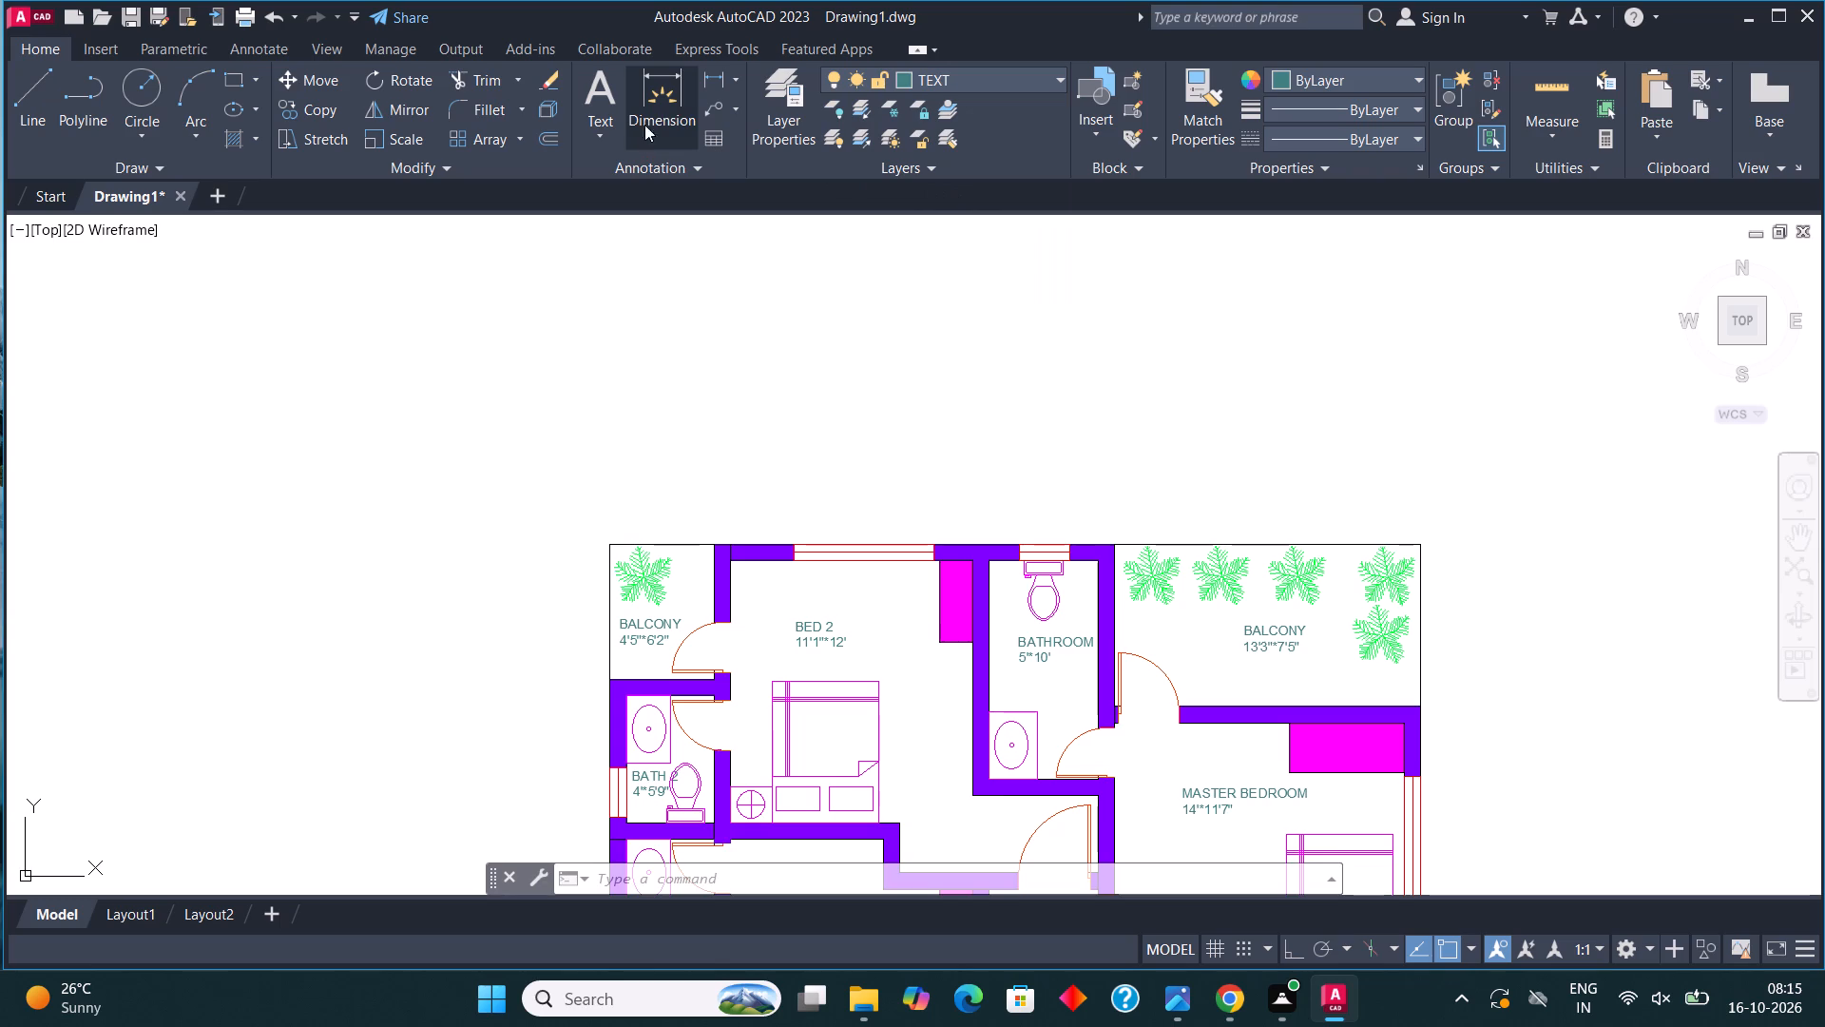
pyautogui.click(669, 102)
pyautogui.click(606, 538)
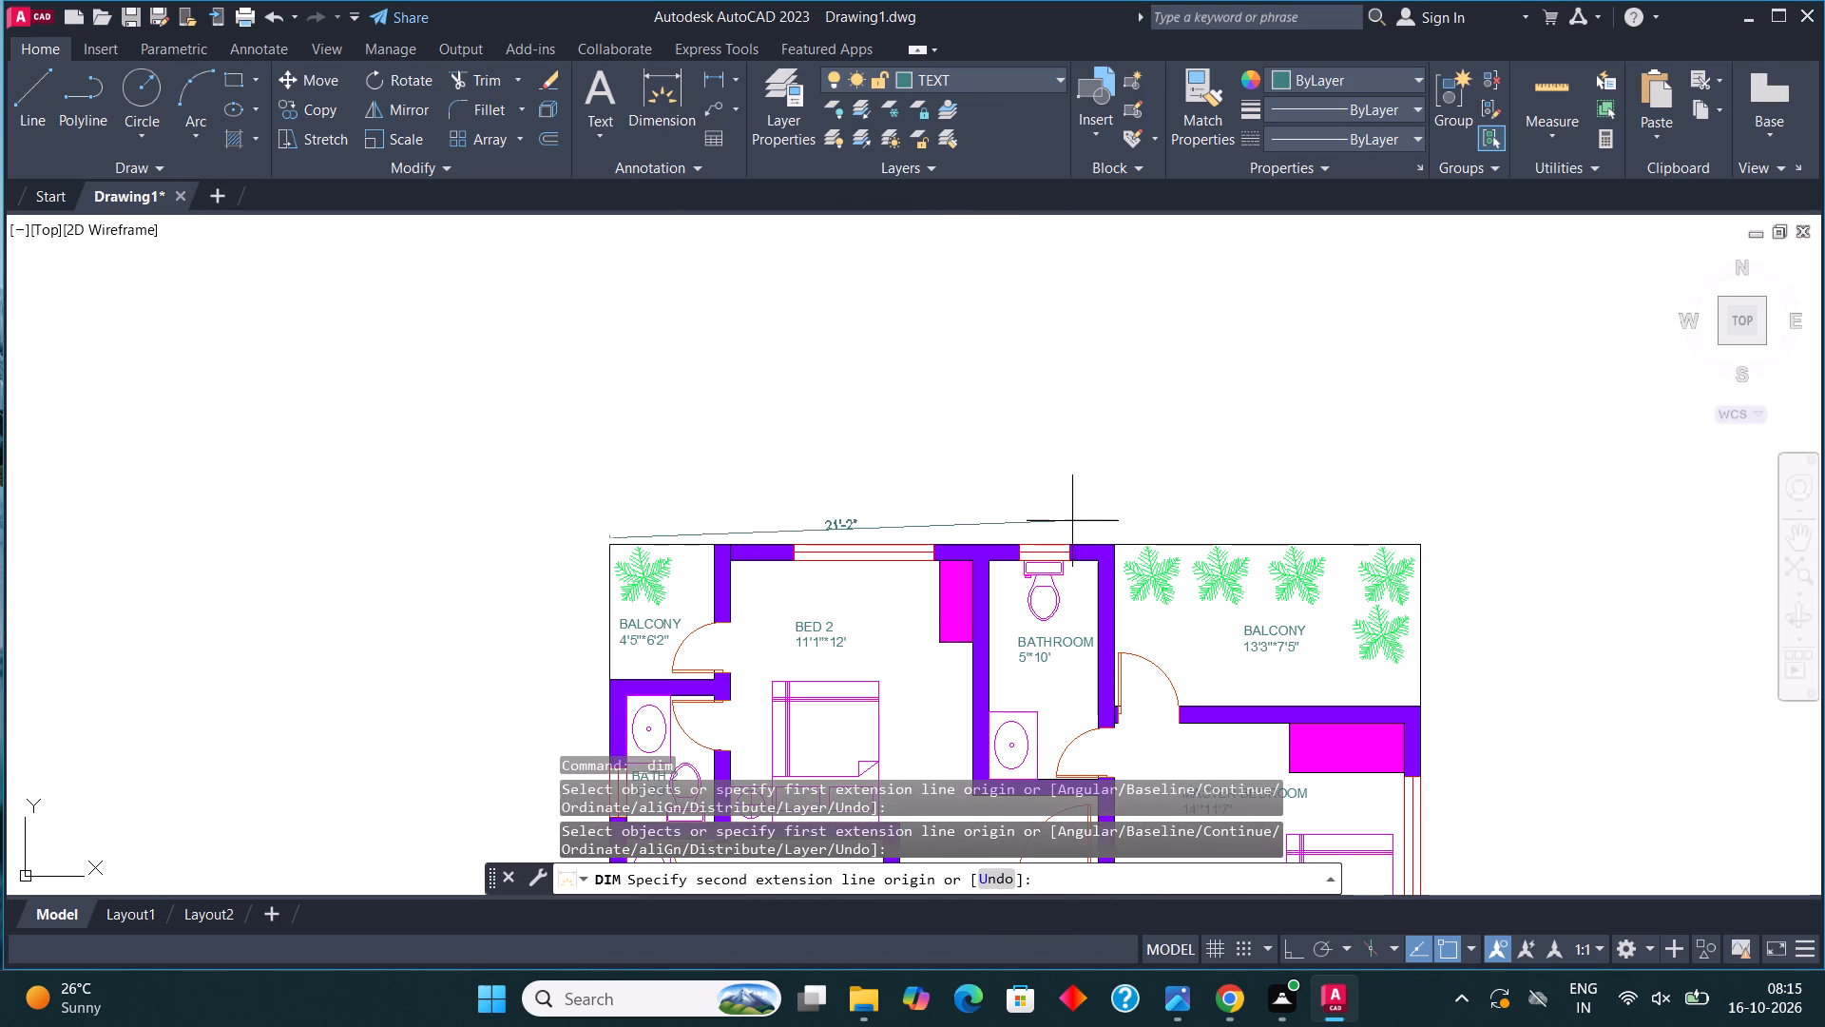
pyautogui.click(650, 105)
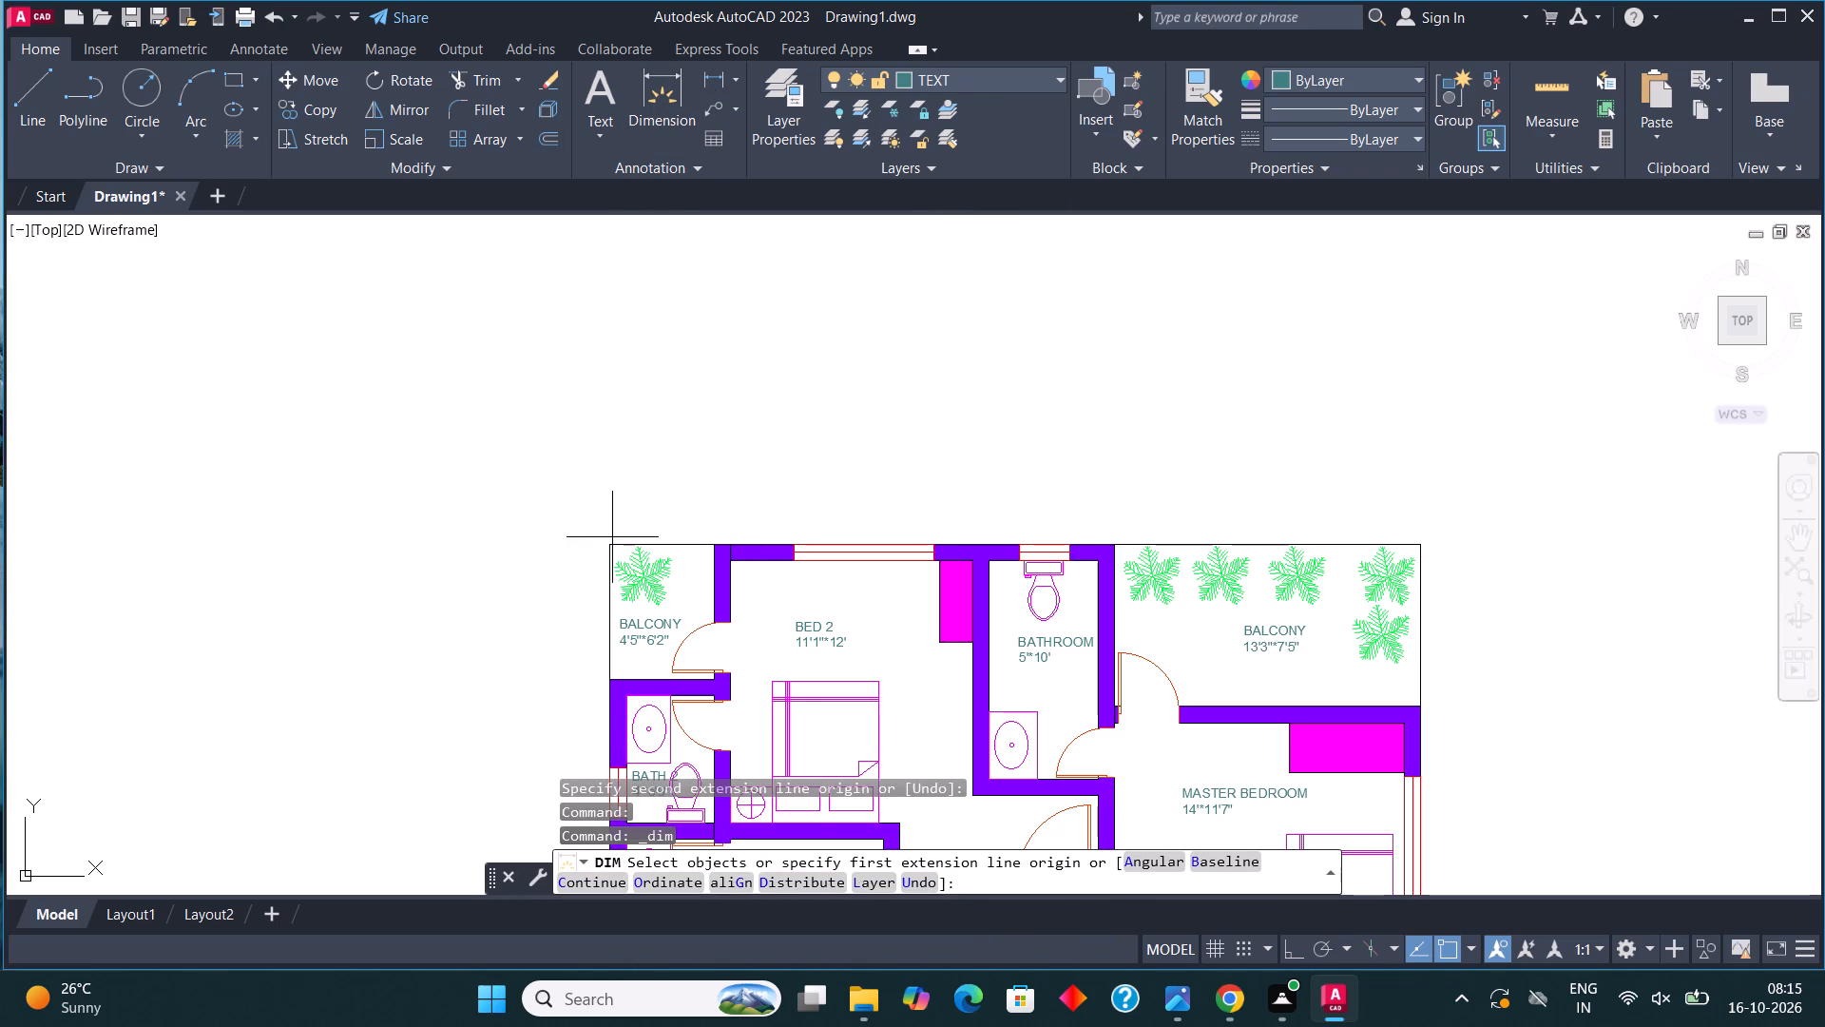
pyautogui.click(608, 543)
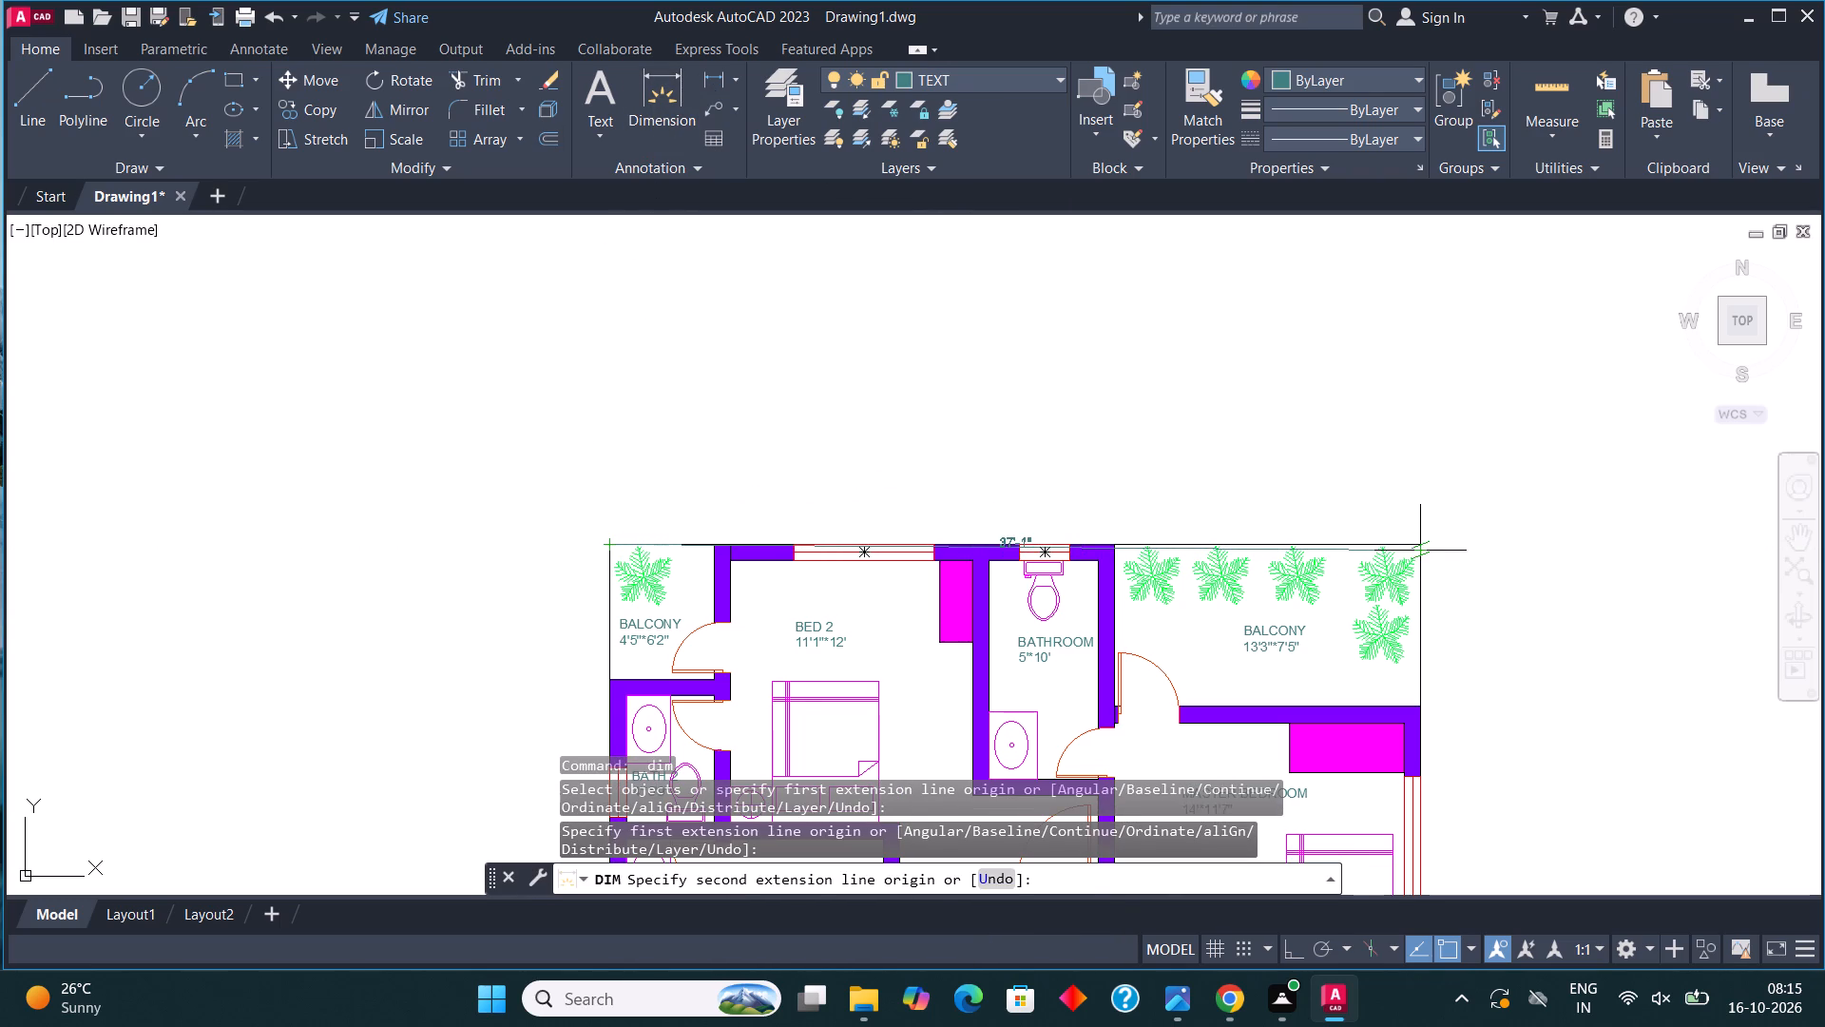
pyautogui.click(1419, 541)
pyautogui.click(1411, 476)
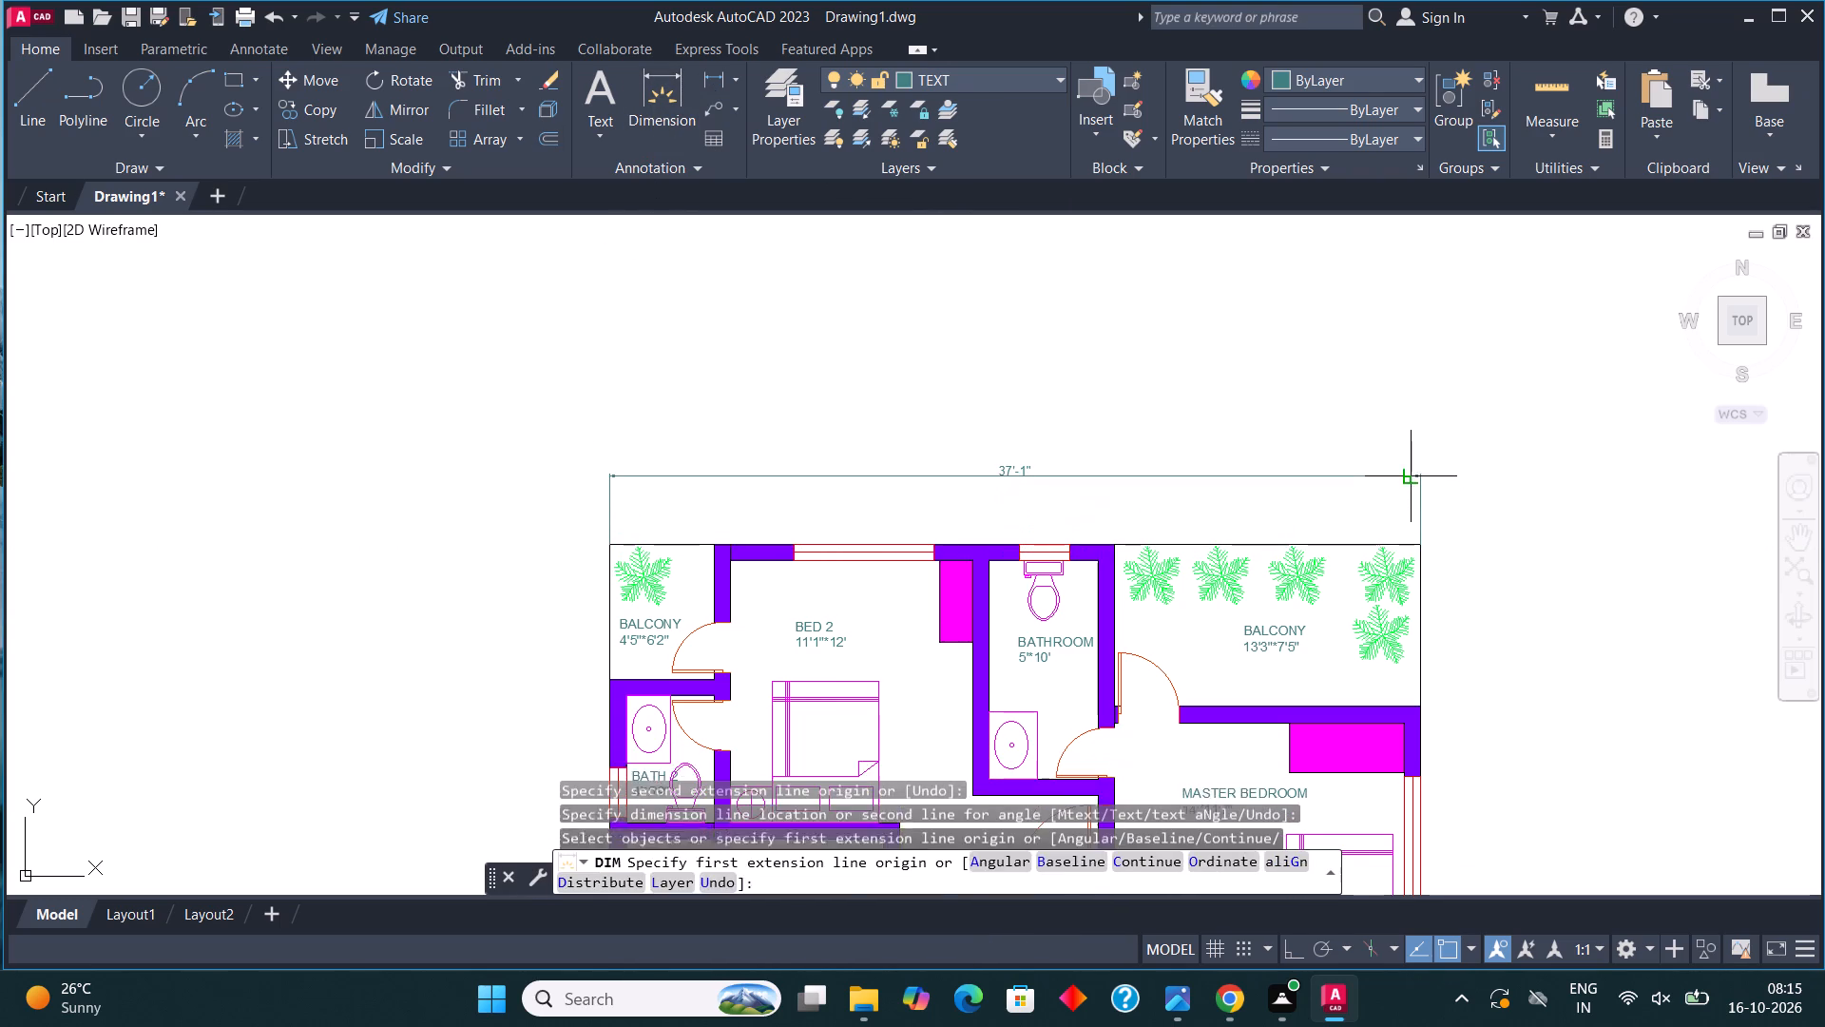
# Dimension the plan's overall length from the BED 2 balcony's outer corner to the outer corner below COMMON TOILET, placing it outside the plan.
pyautogui.click(650, 100)
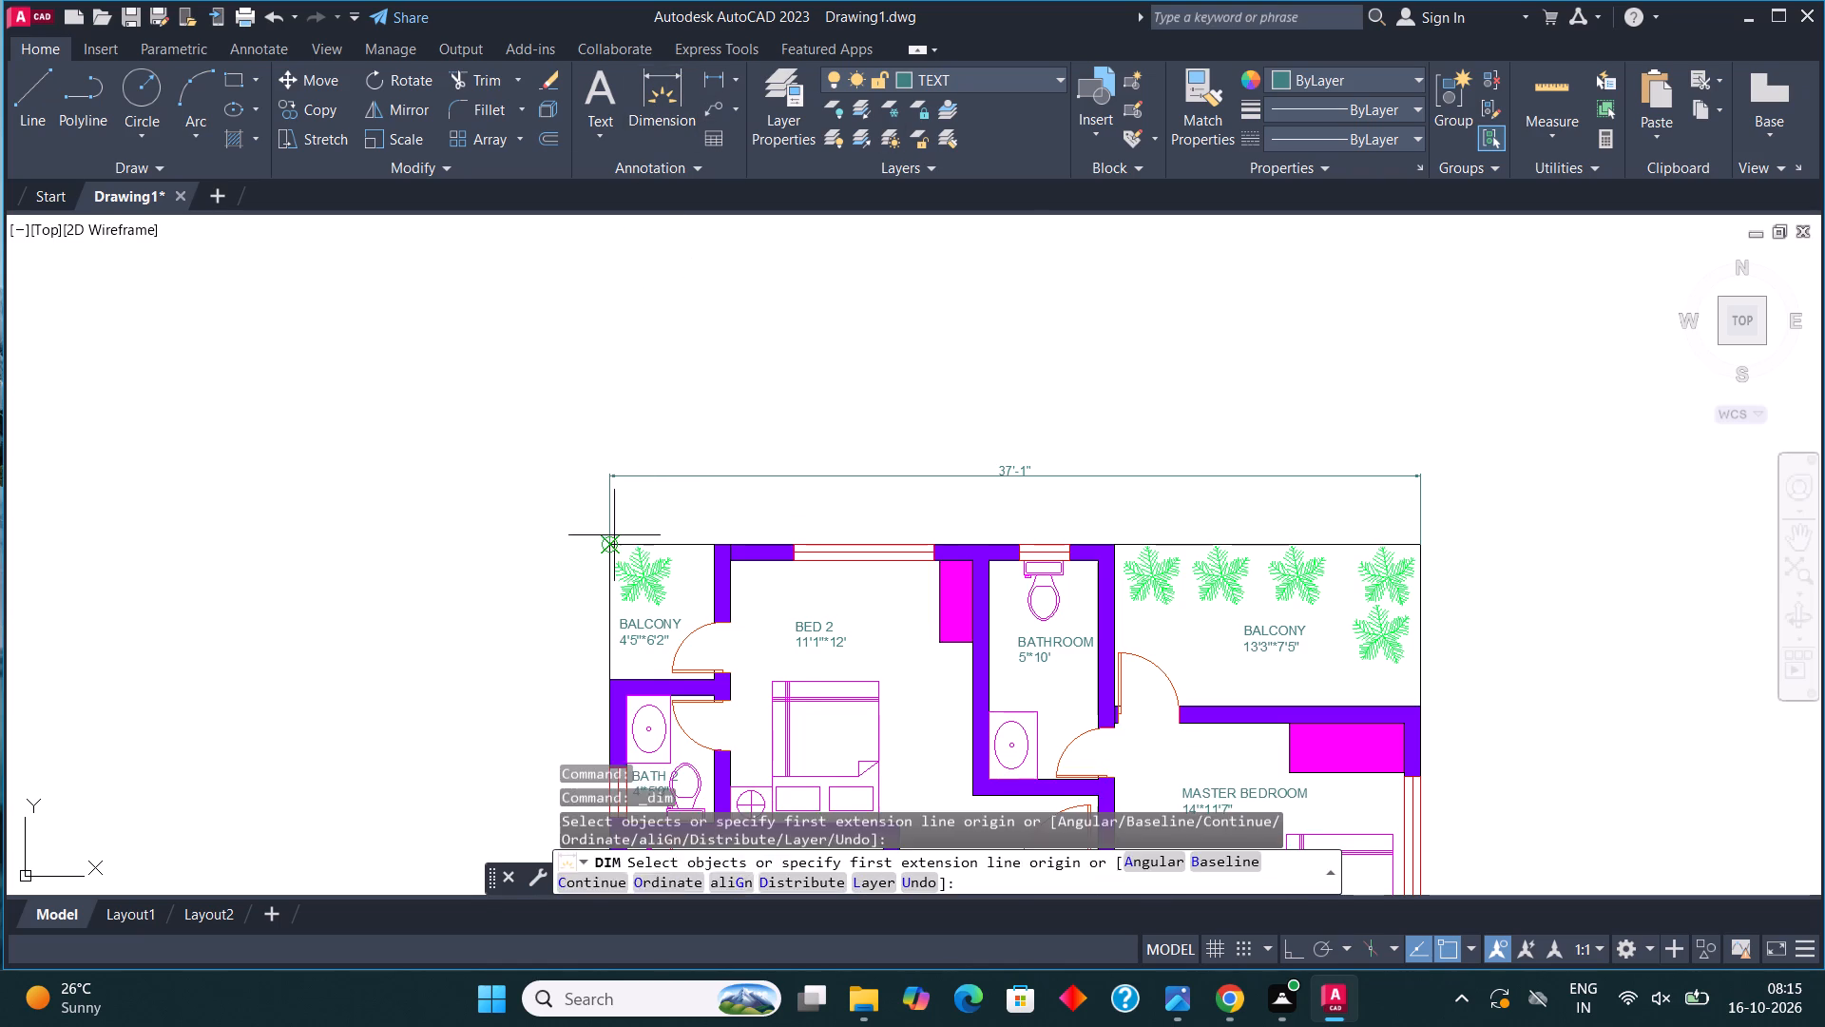
pyautogui.click(609, 542)
pyautogui.scroll(-4, 754, 361)
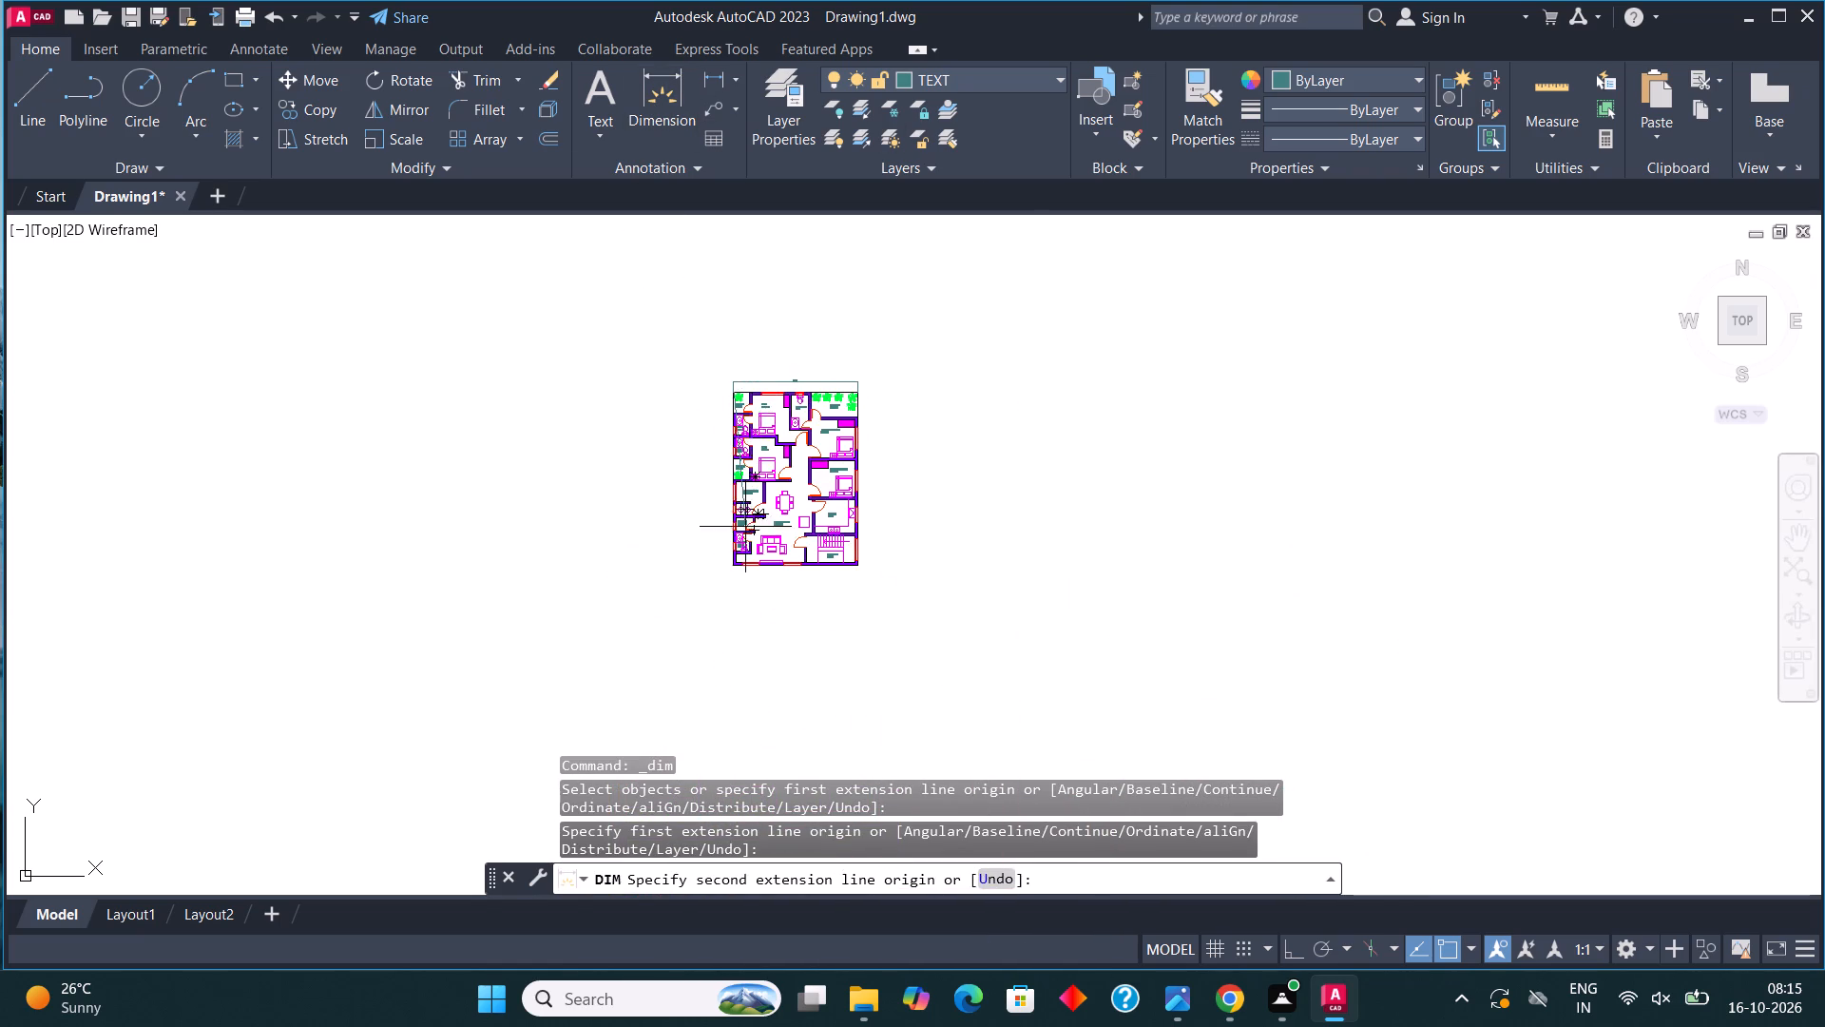
pyautogui.scroll(5, 734, 564)
pyautogui.click(698, 577)
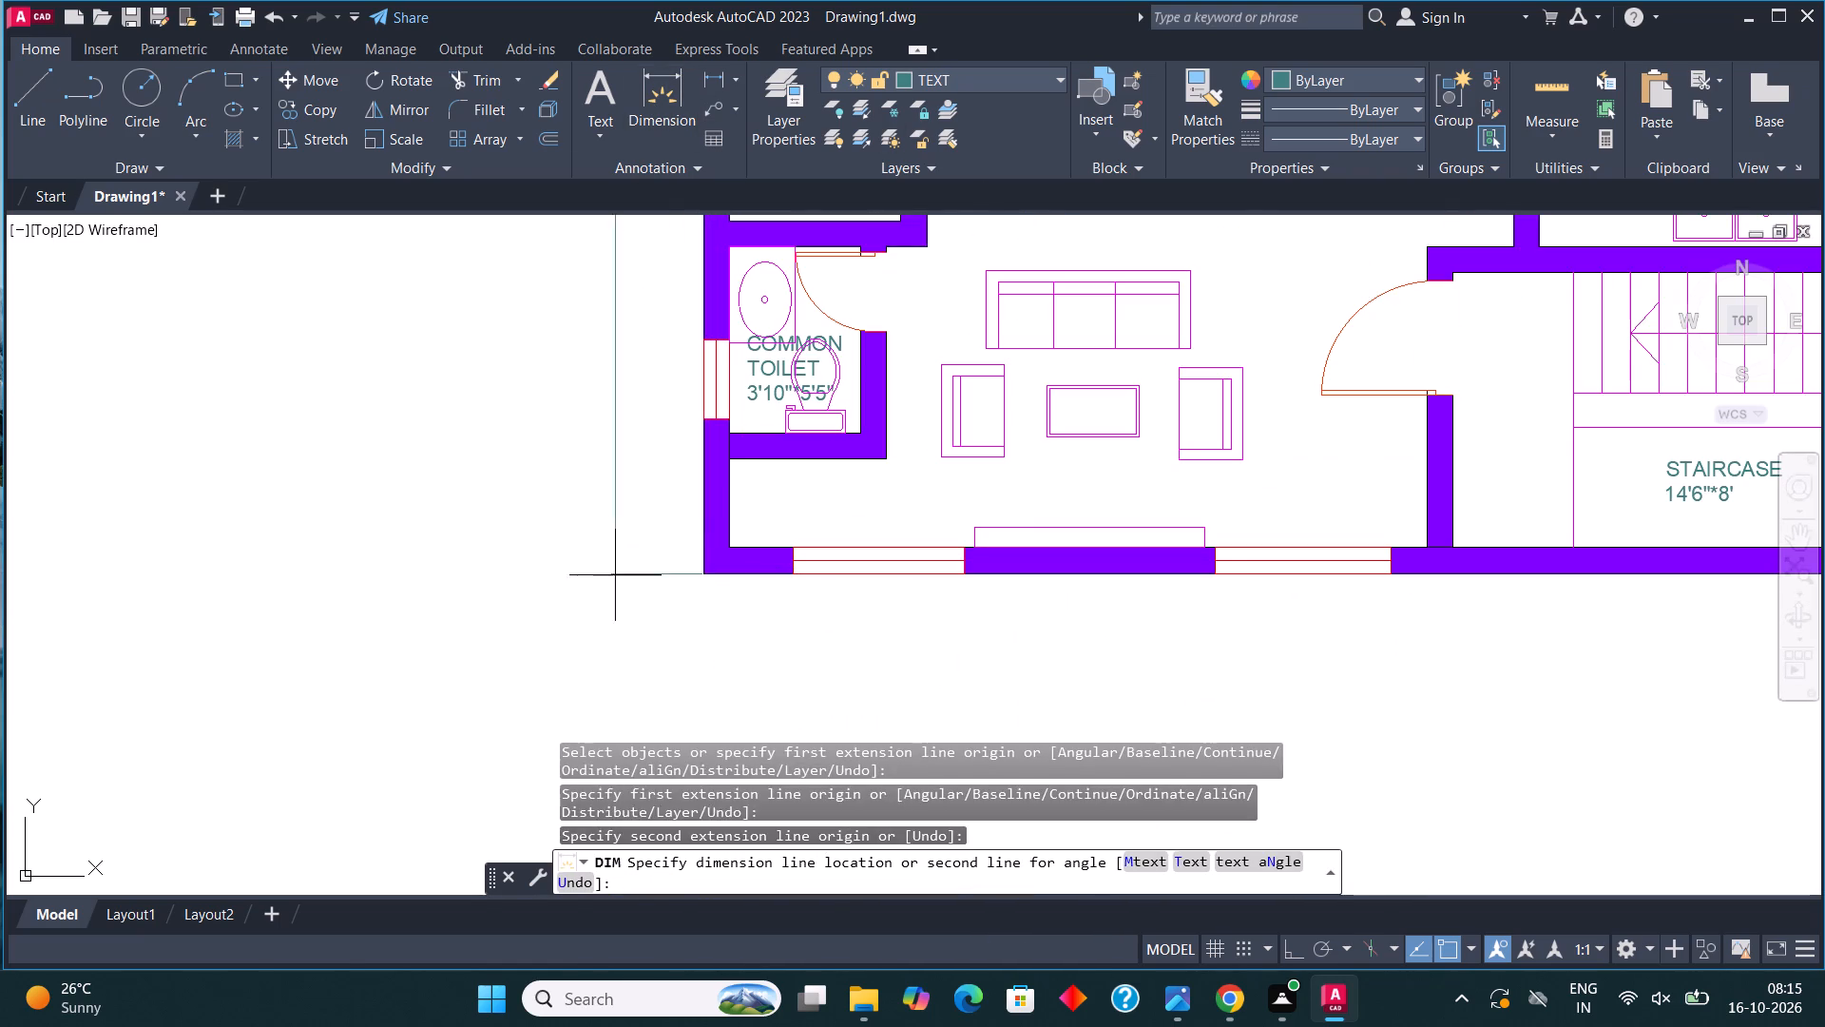
pyautogui.click(589, 558)
pyautogui.scroll(-3, 770, 671)
pyautogui.scroll(3, 687, 414)
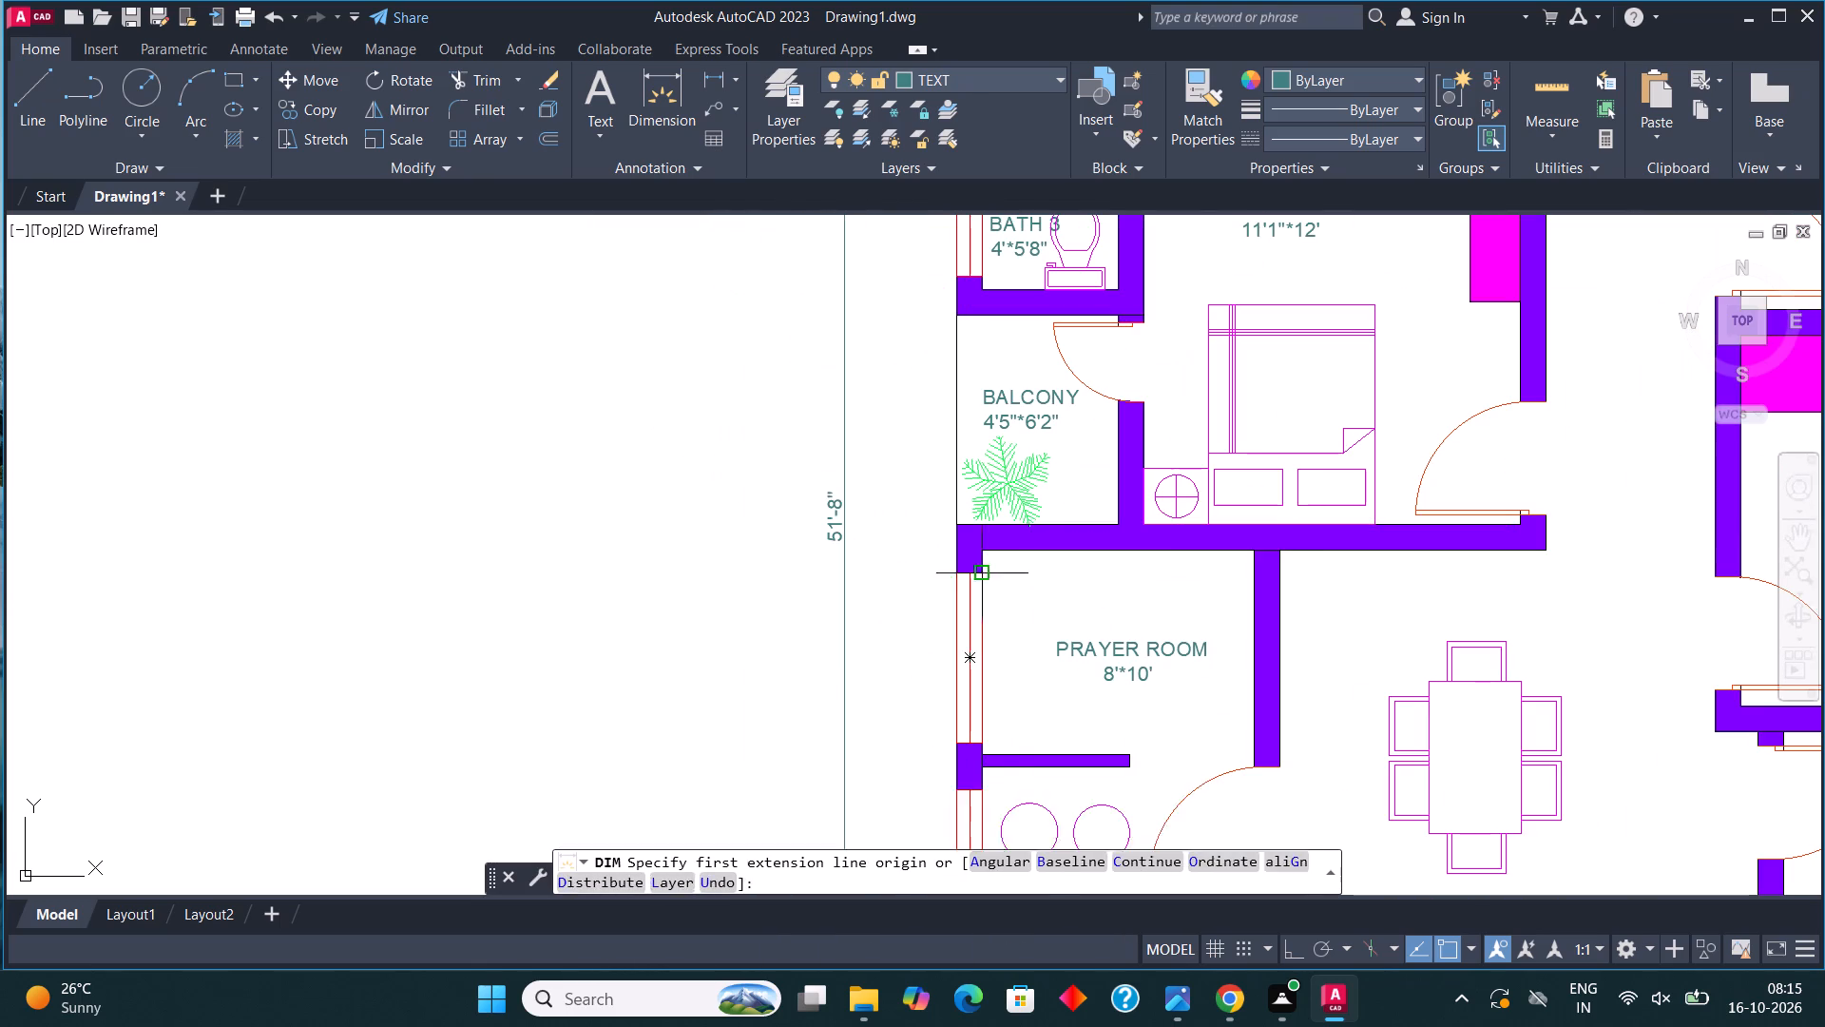
pyautogui.scroll(-3, 601, 537)
pyautogui.press('Escape')
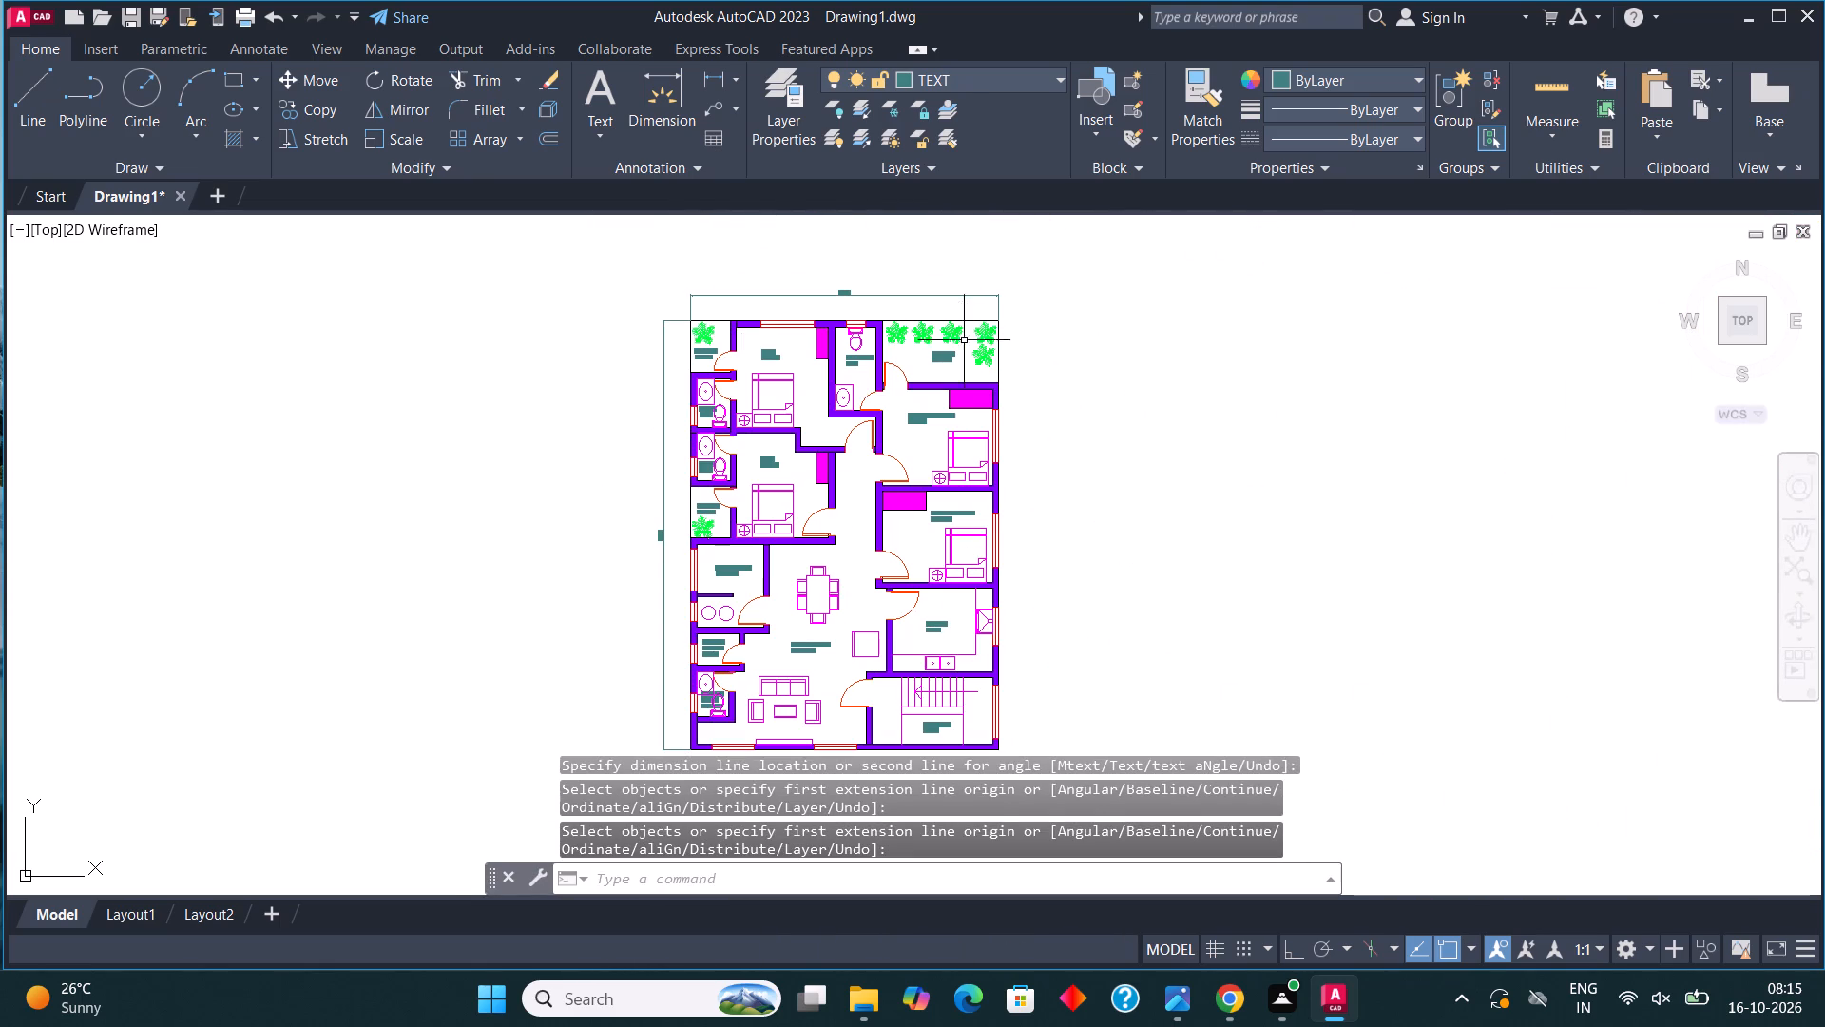
# Open Layout1 to show the floor plan on its paper sheet.
pyautogui.scroll(3, 816, 579)
pyautogui.scroll(-3, 881, 453)
pyautogui.moveTo(880, 453); pyautogui.dragTo(863, 499, button='middle')
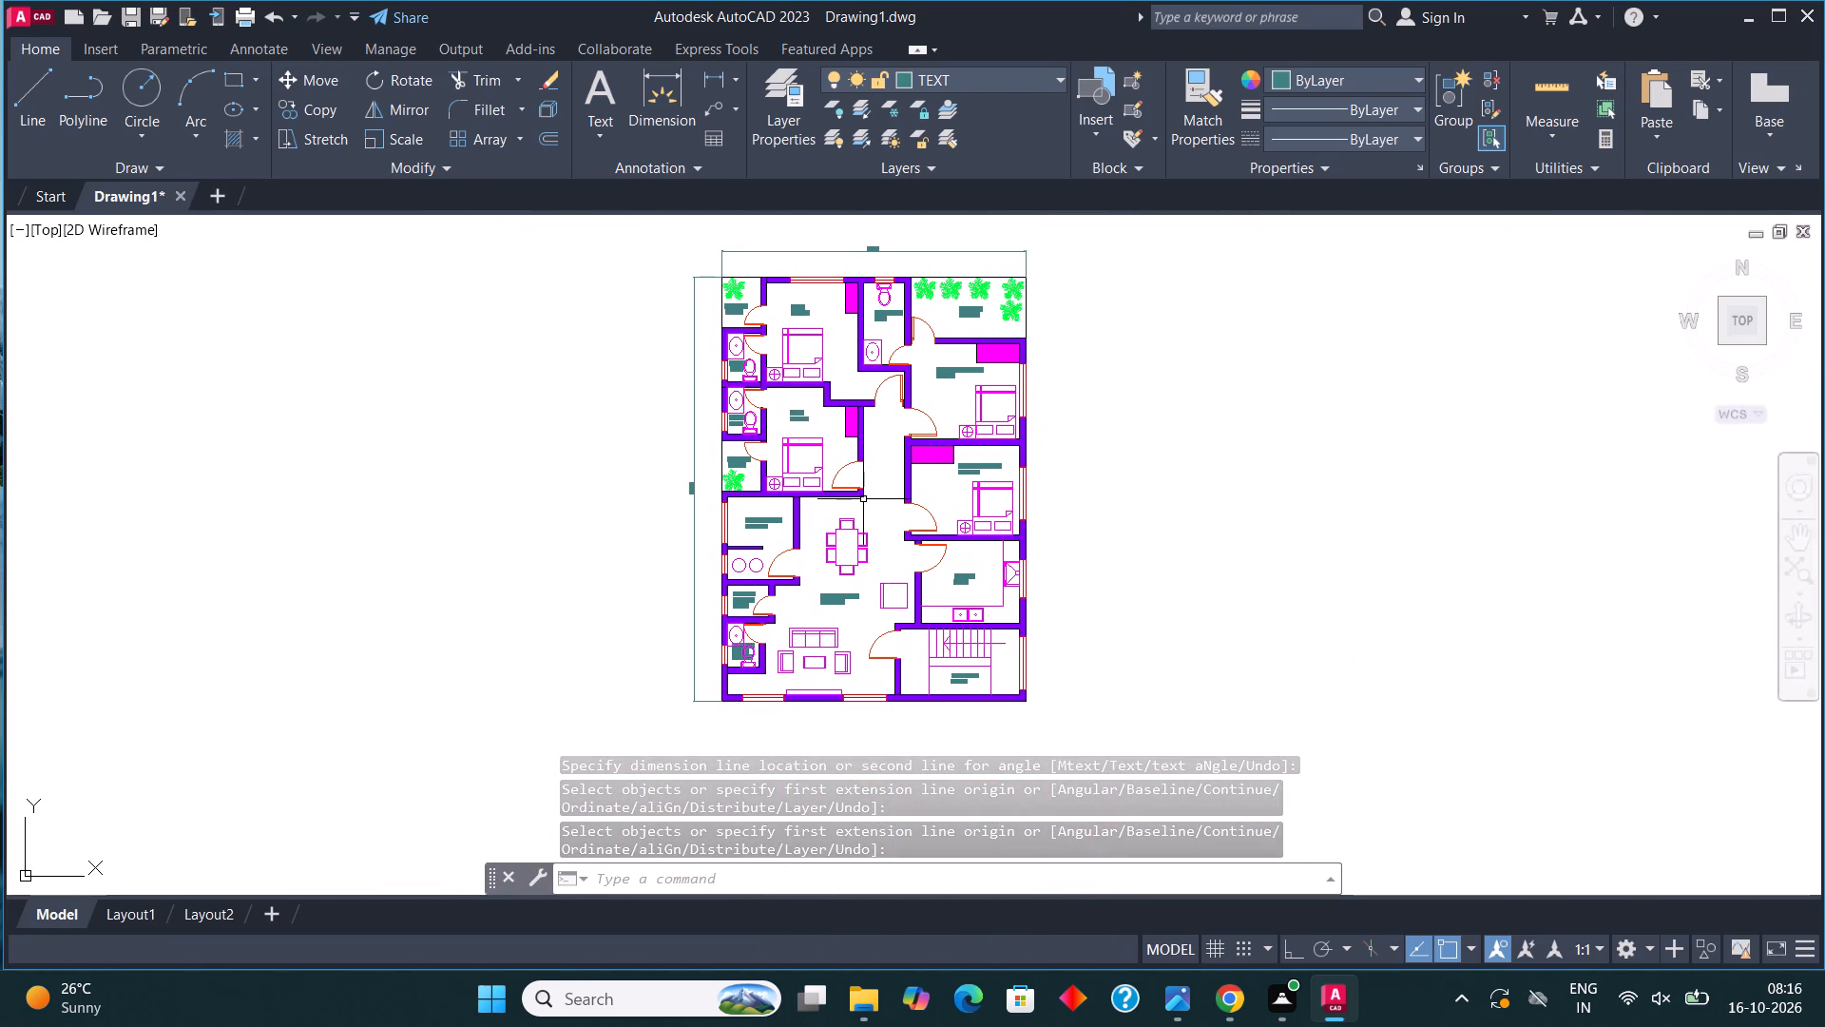
pyautogui.click(114, 911)
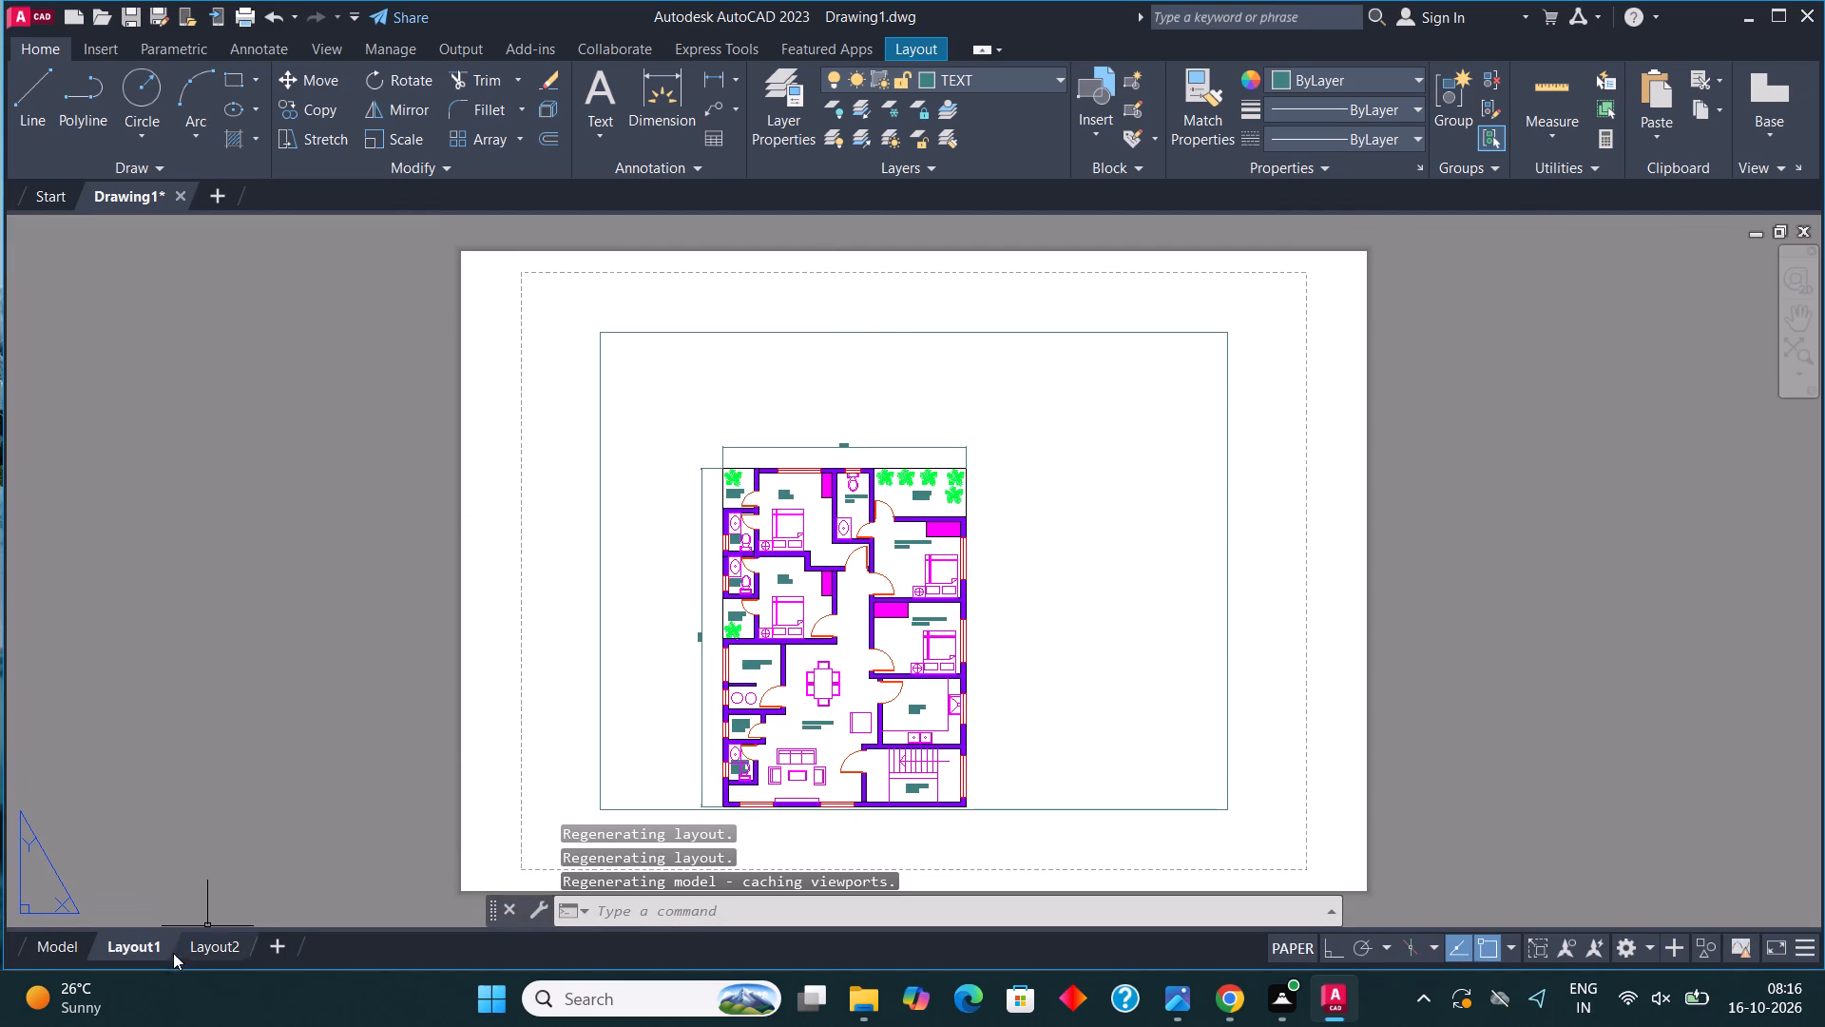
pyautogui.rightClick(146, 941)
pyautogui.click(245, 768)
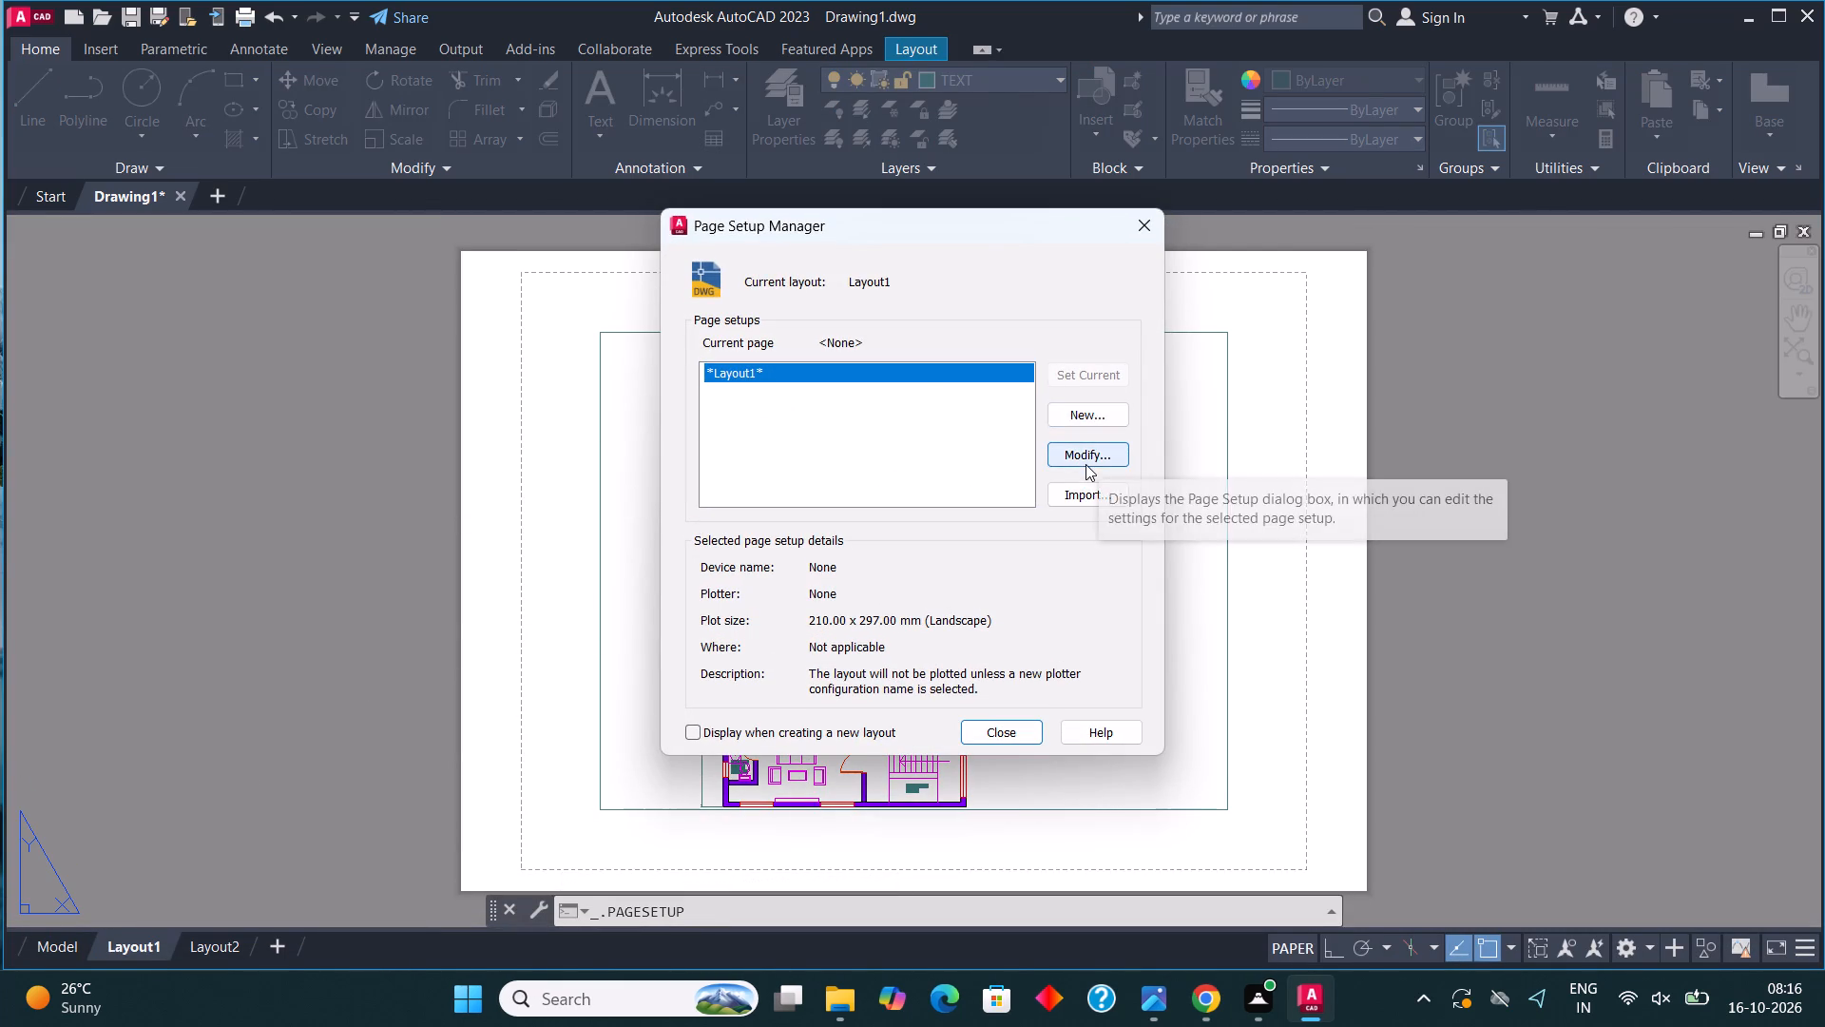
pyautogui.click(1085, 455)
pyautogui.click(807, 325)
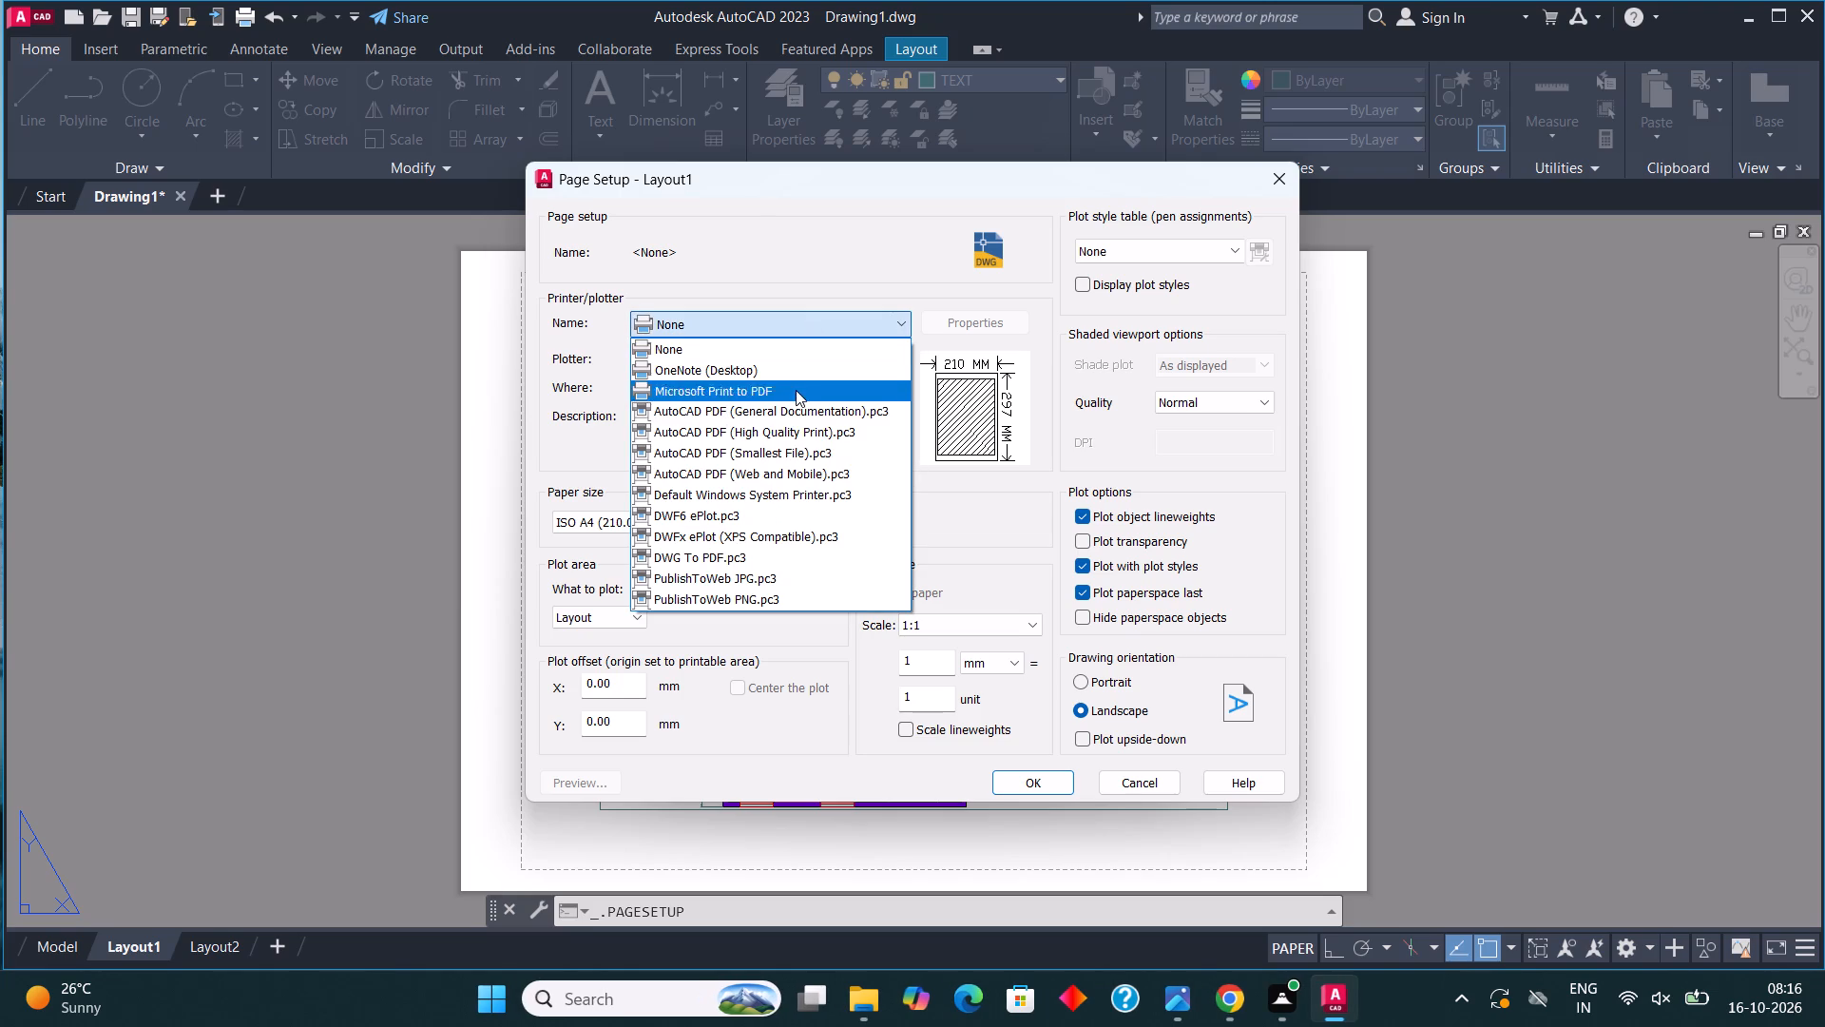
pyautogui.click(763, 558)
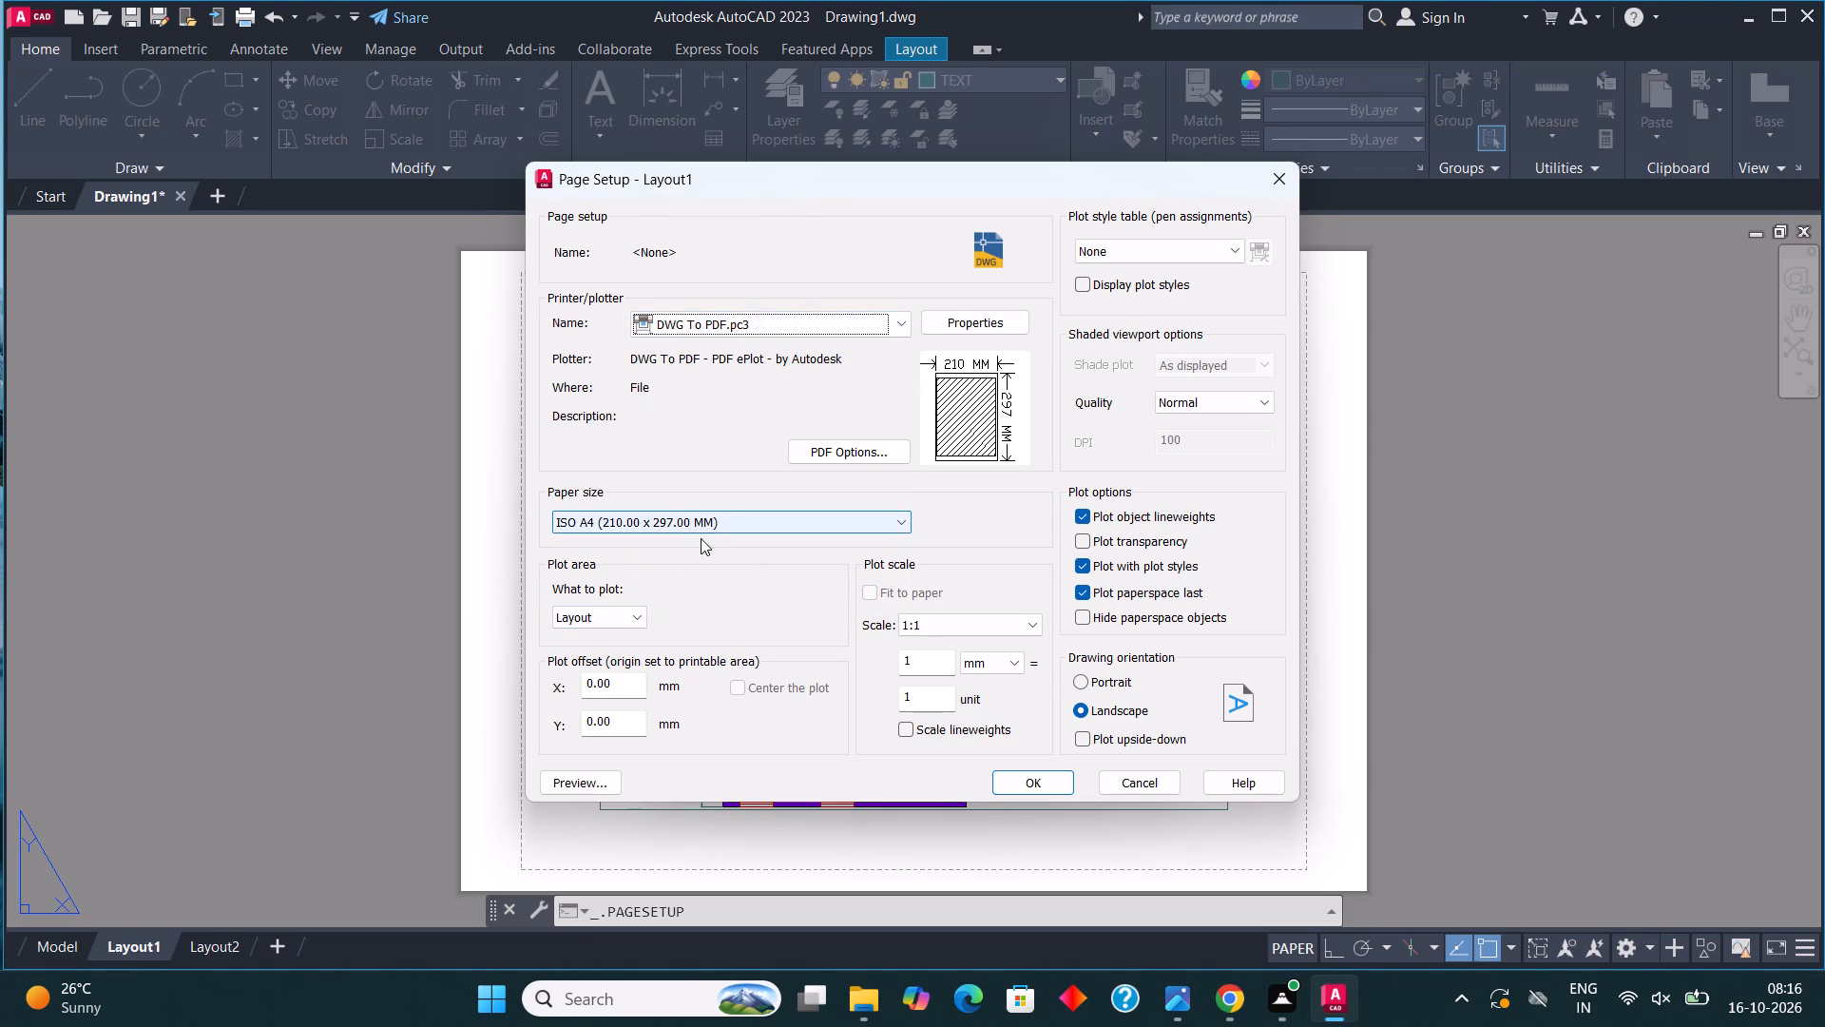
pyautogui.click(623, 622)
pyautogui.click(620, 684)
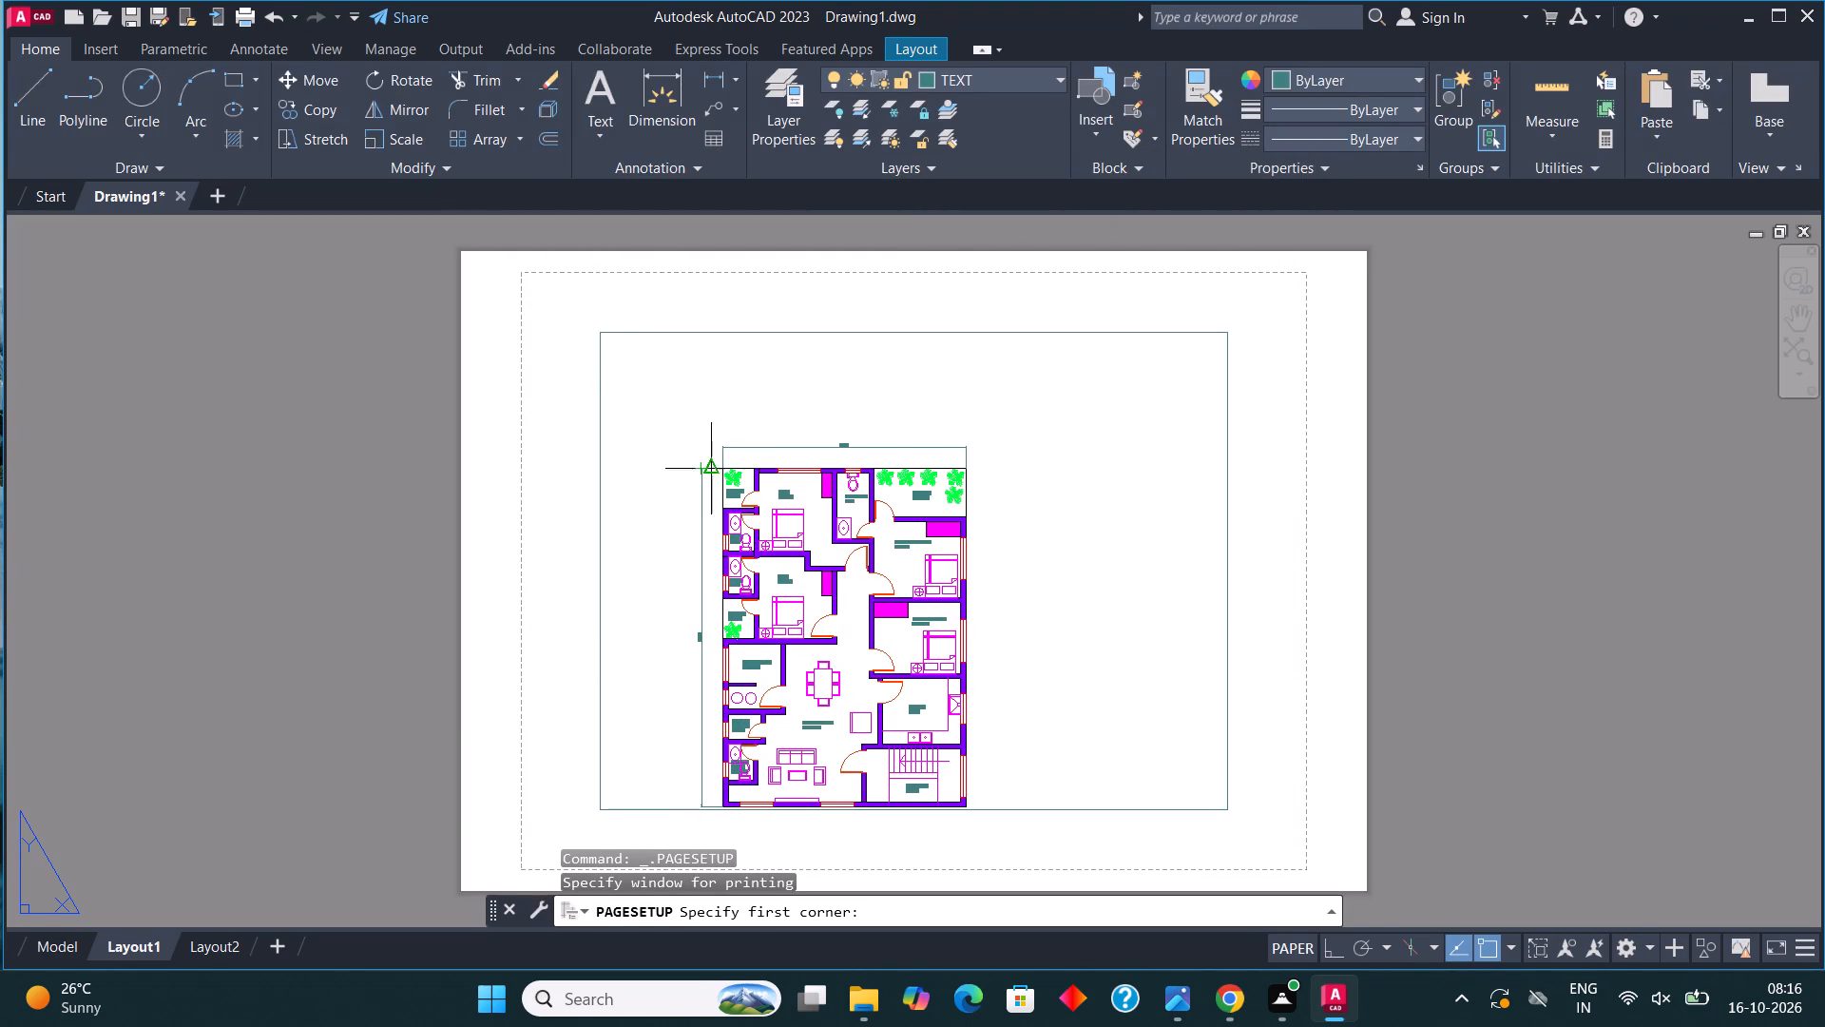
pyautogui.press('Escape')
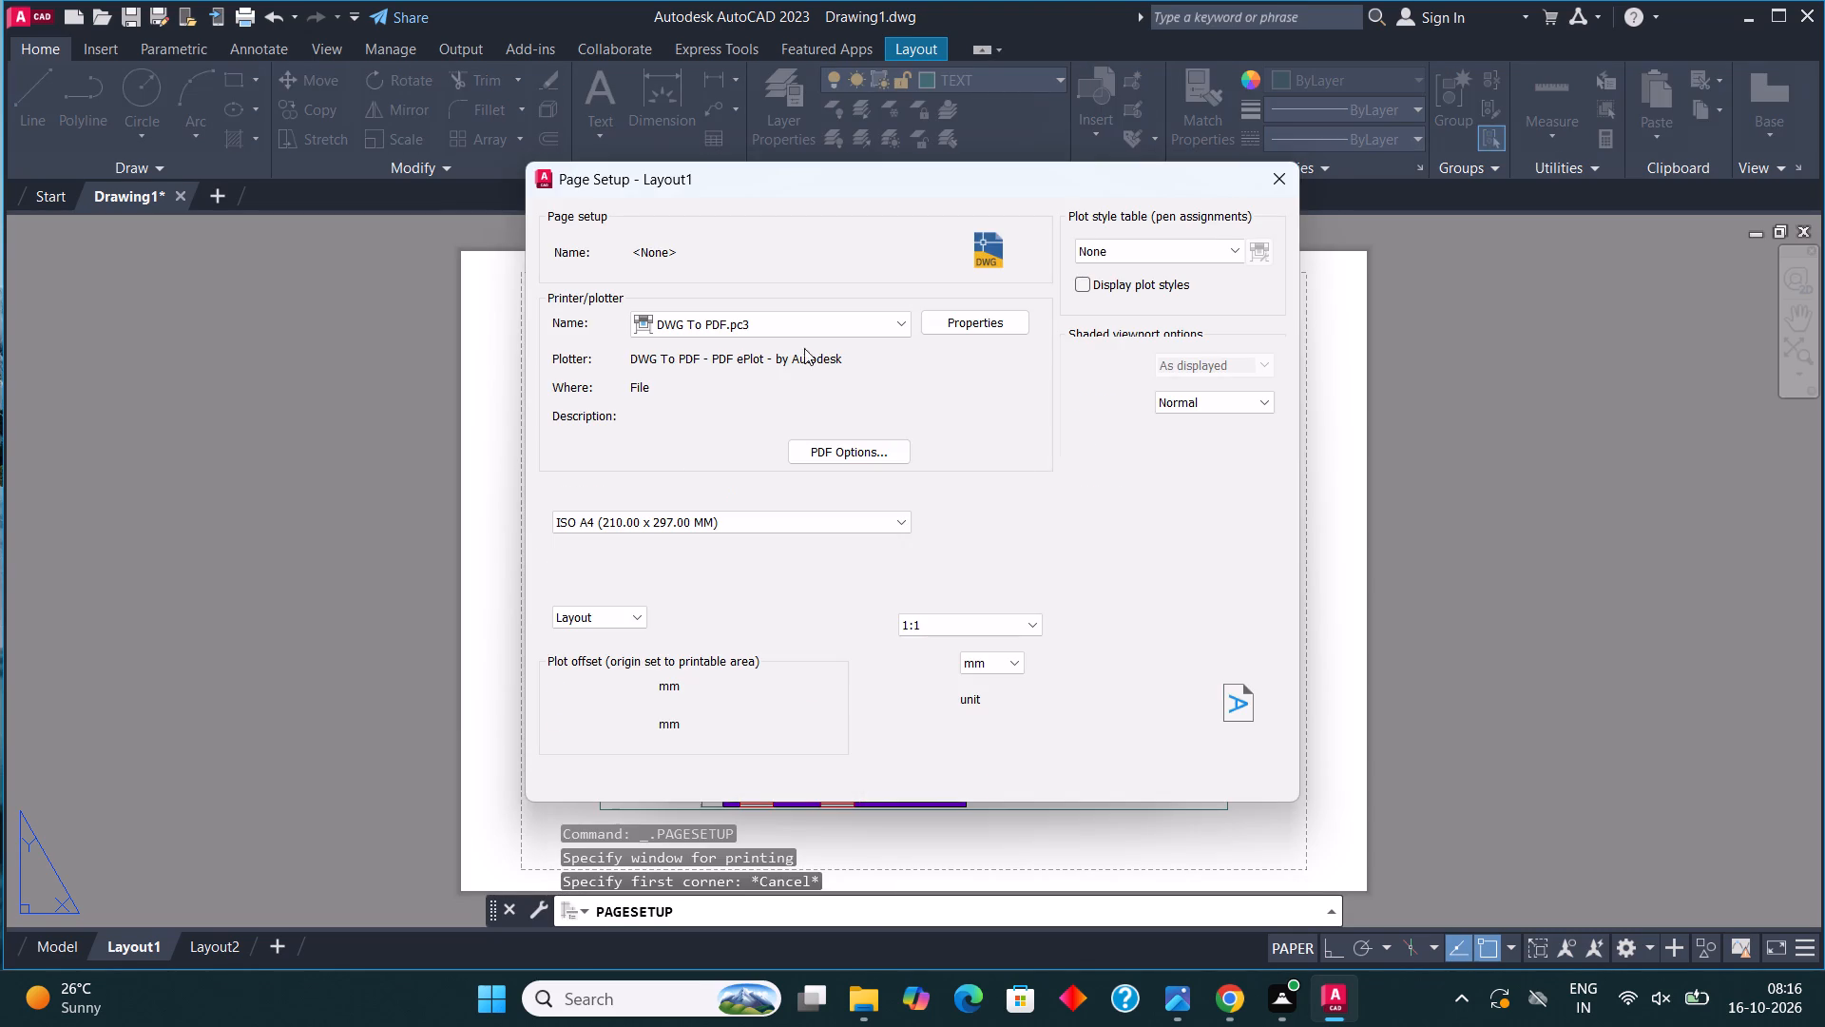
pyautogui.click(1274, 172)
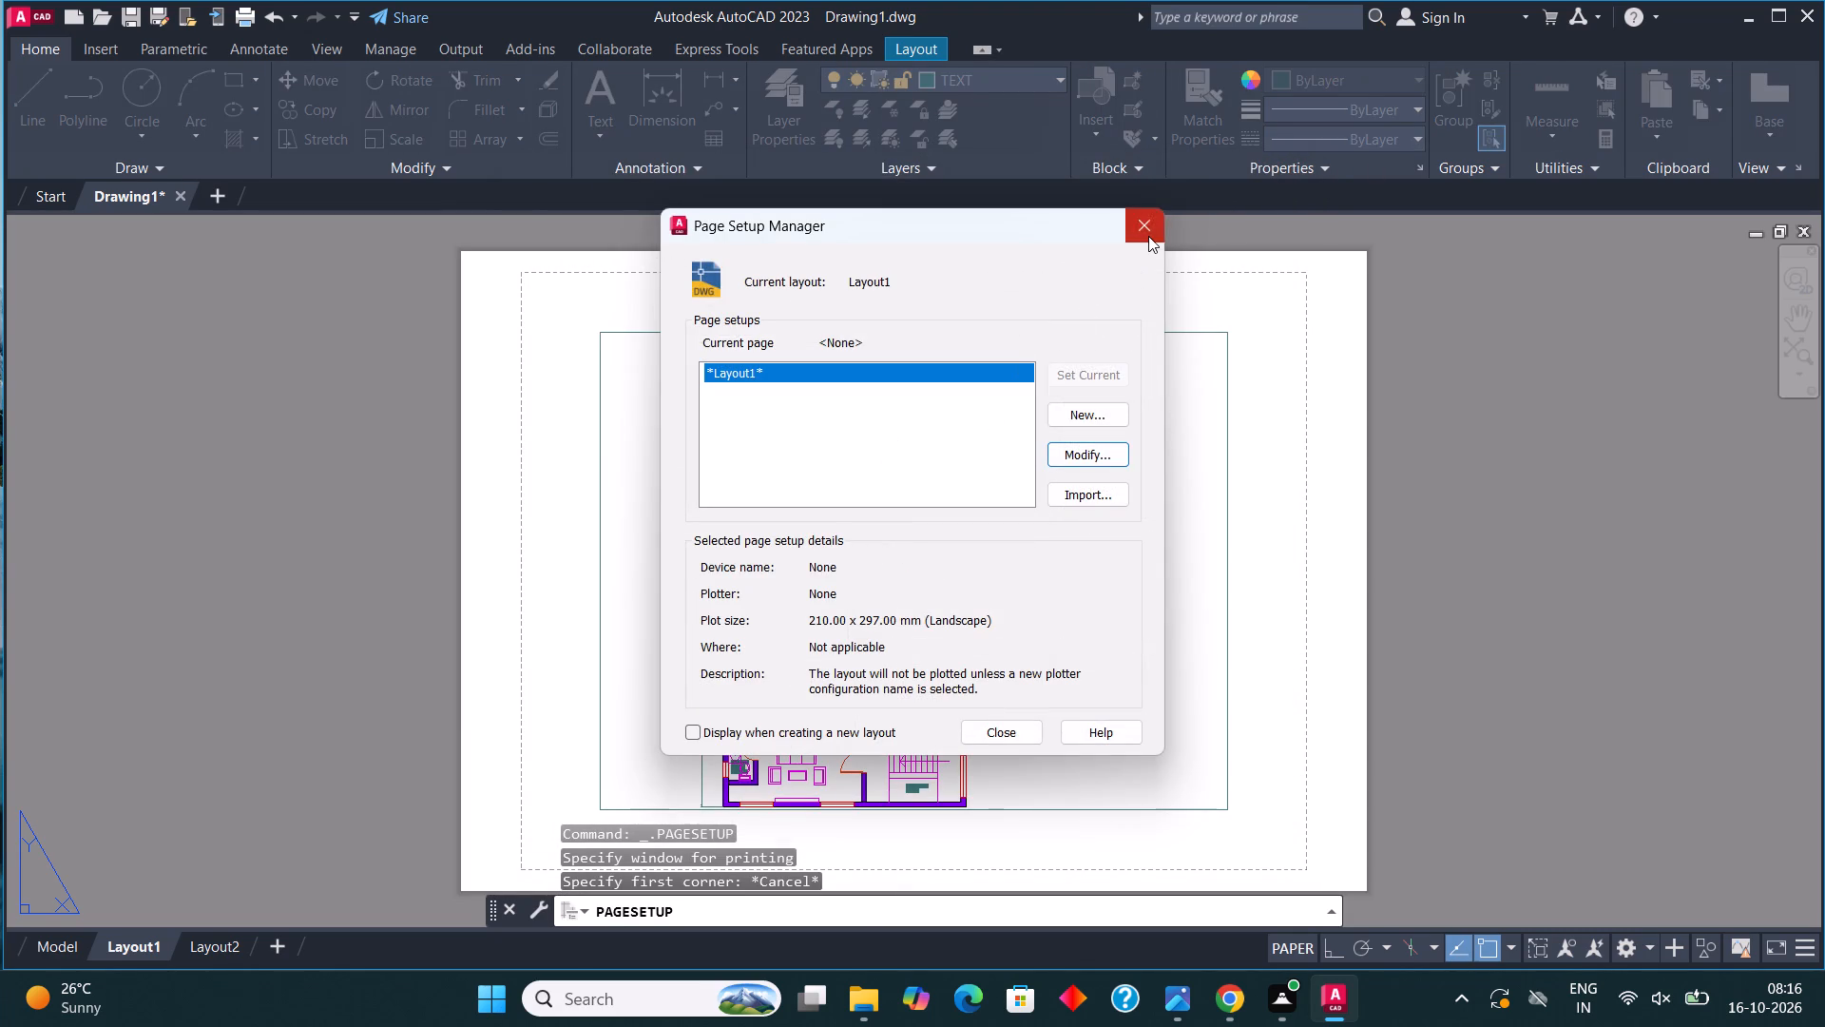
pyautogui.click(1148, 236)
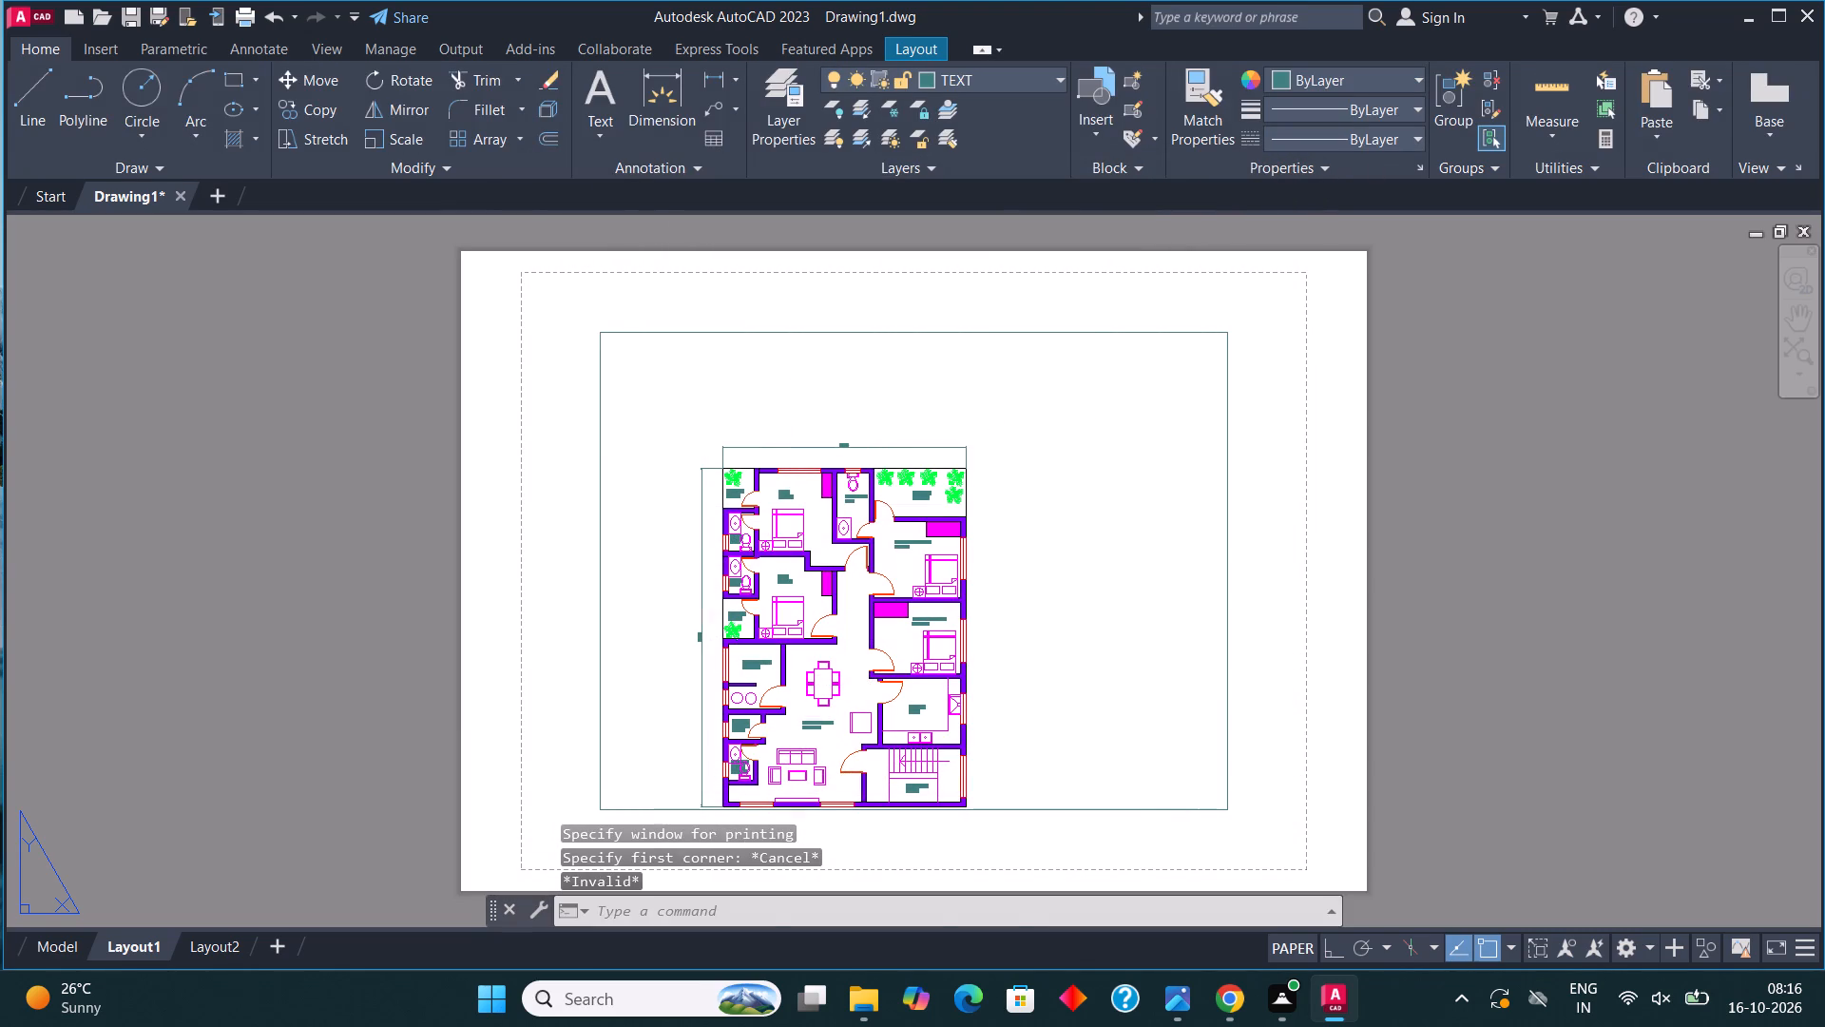
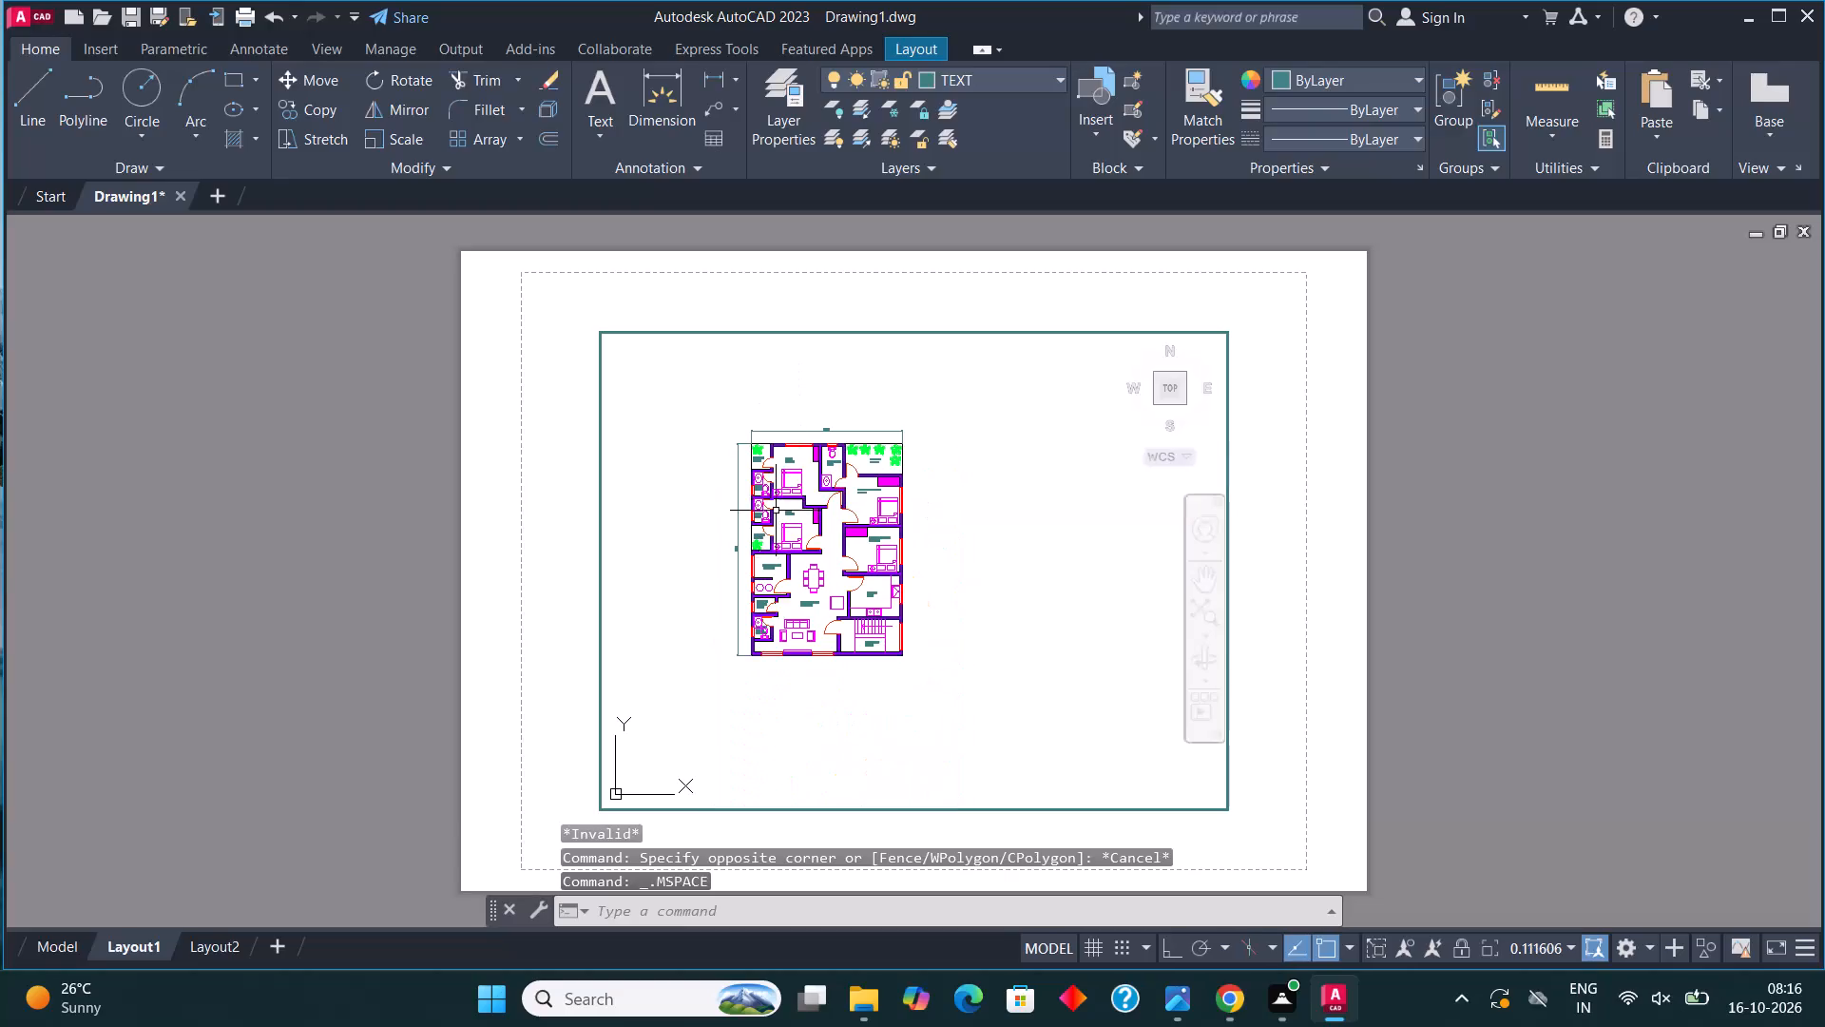
# Enlarge the floor plan inside the Layout1 viewport with a zoom window around the whole plan, and return to paper space.
pyautogui.scroll(1, 760, 519)
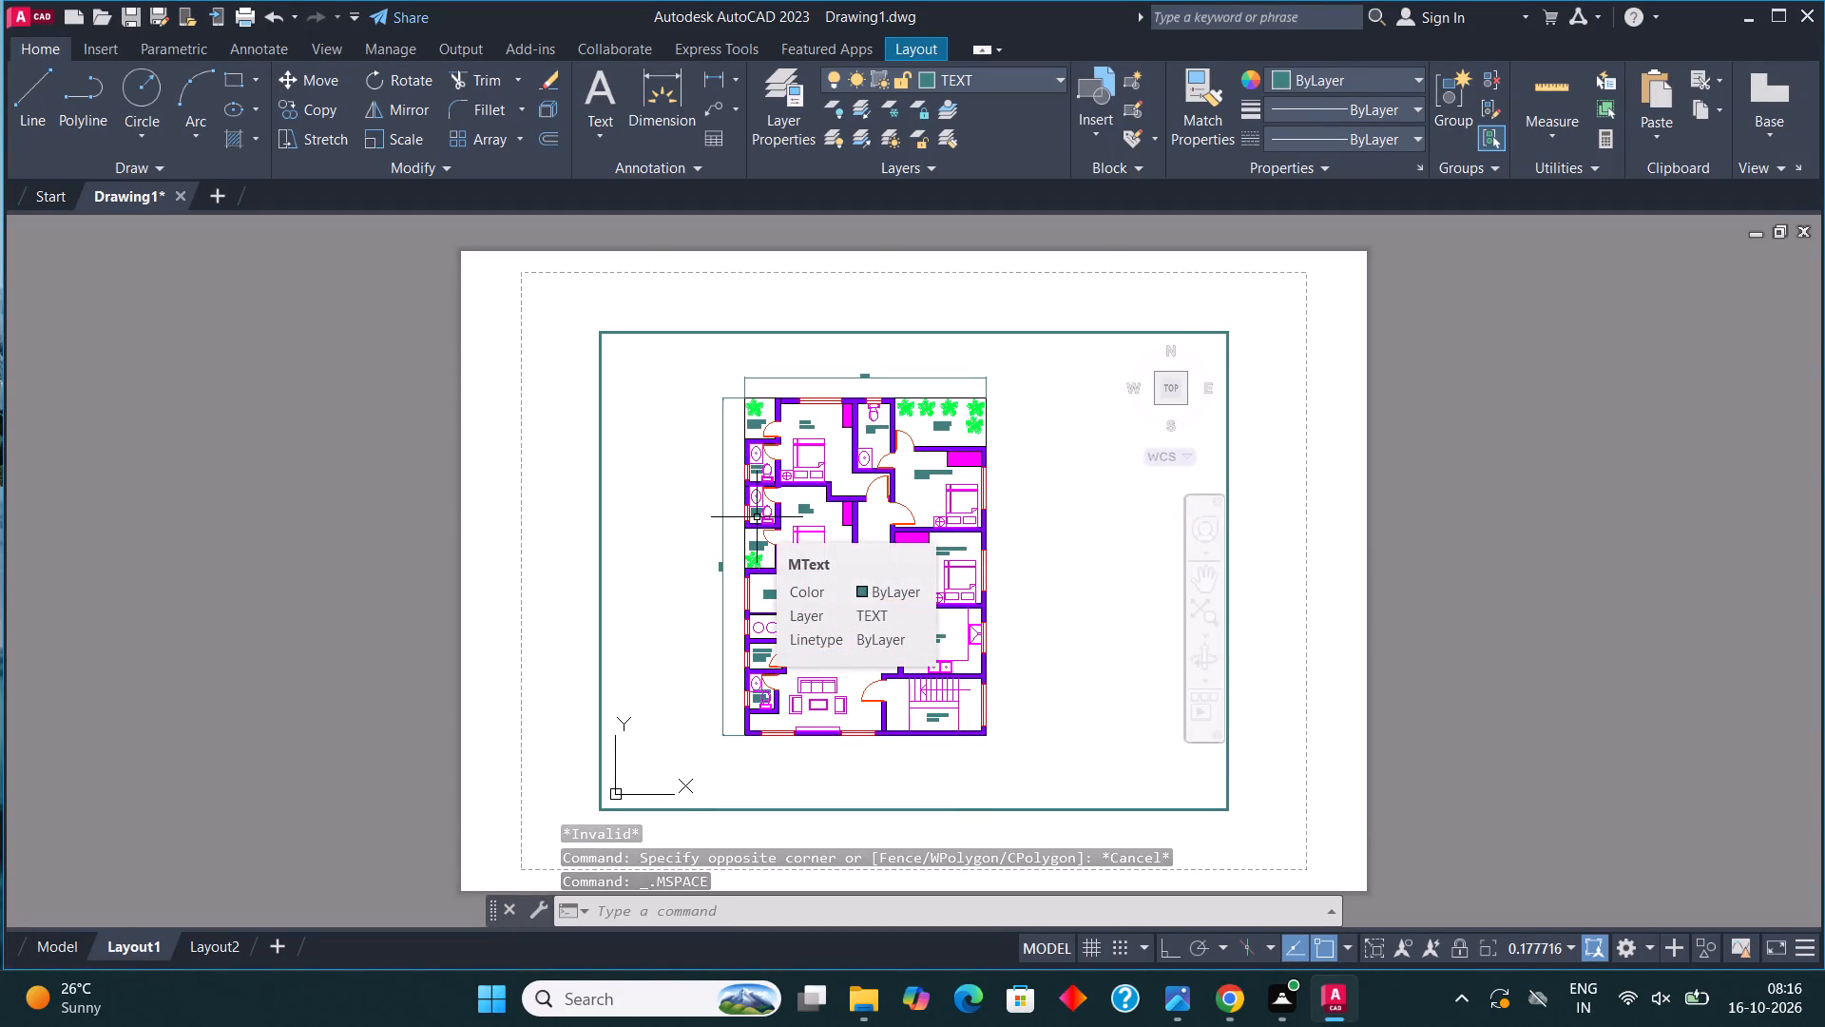
pyautogui.press('z')
pyautogui.press('Return')
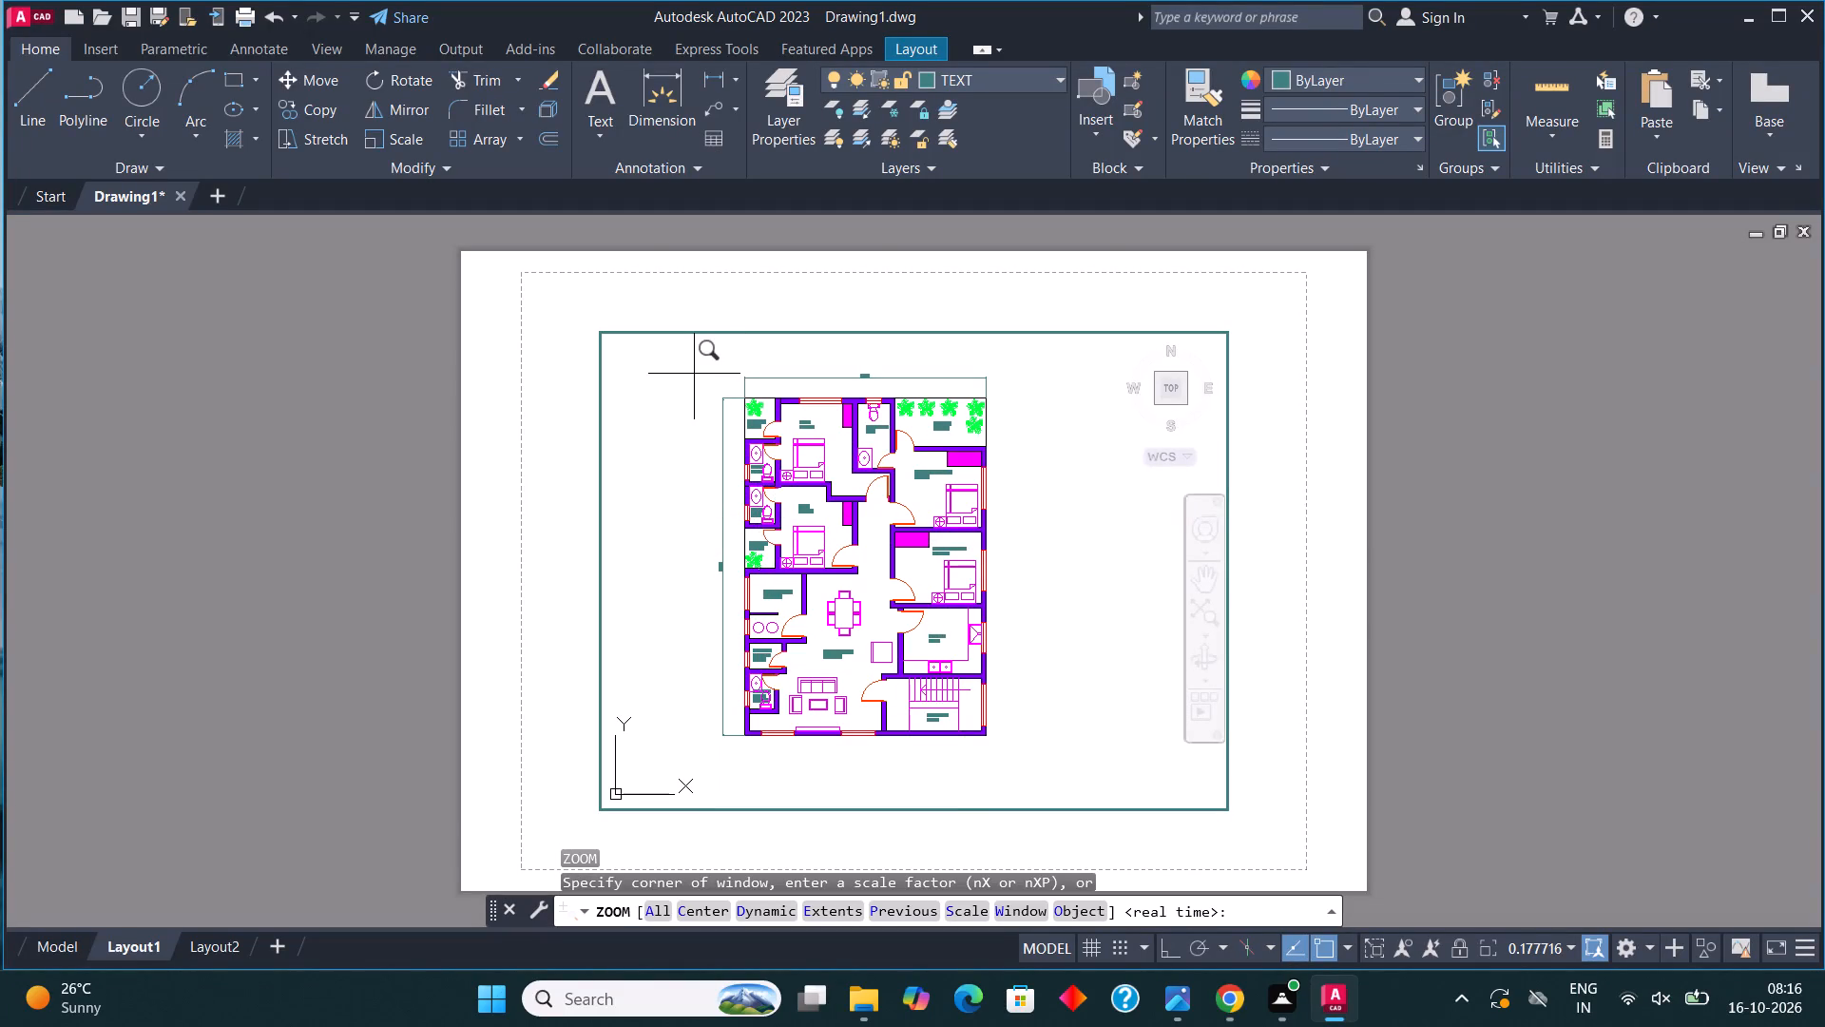
pyautogui.click(687, 365)
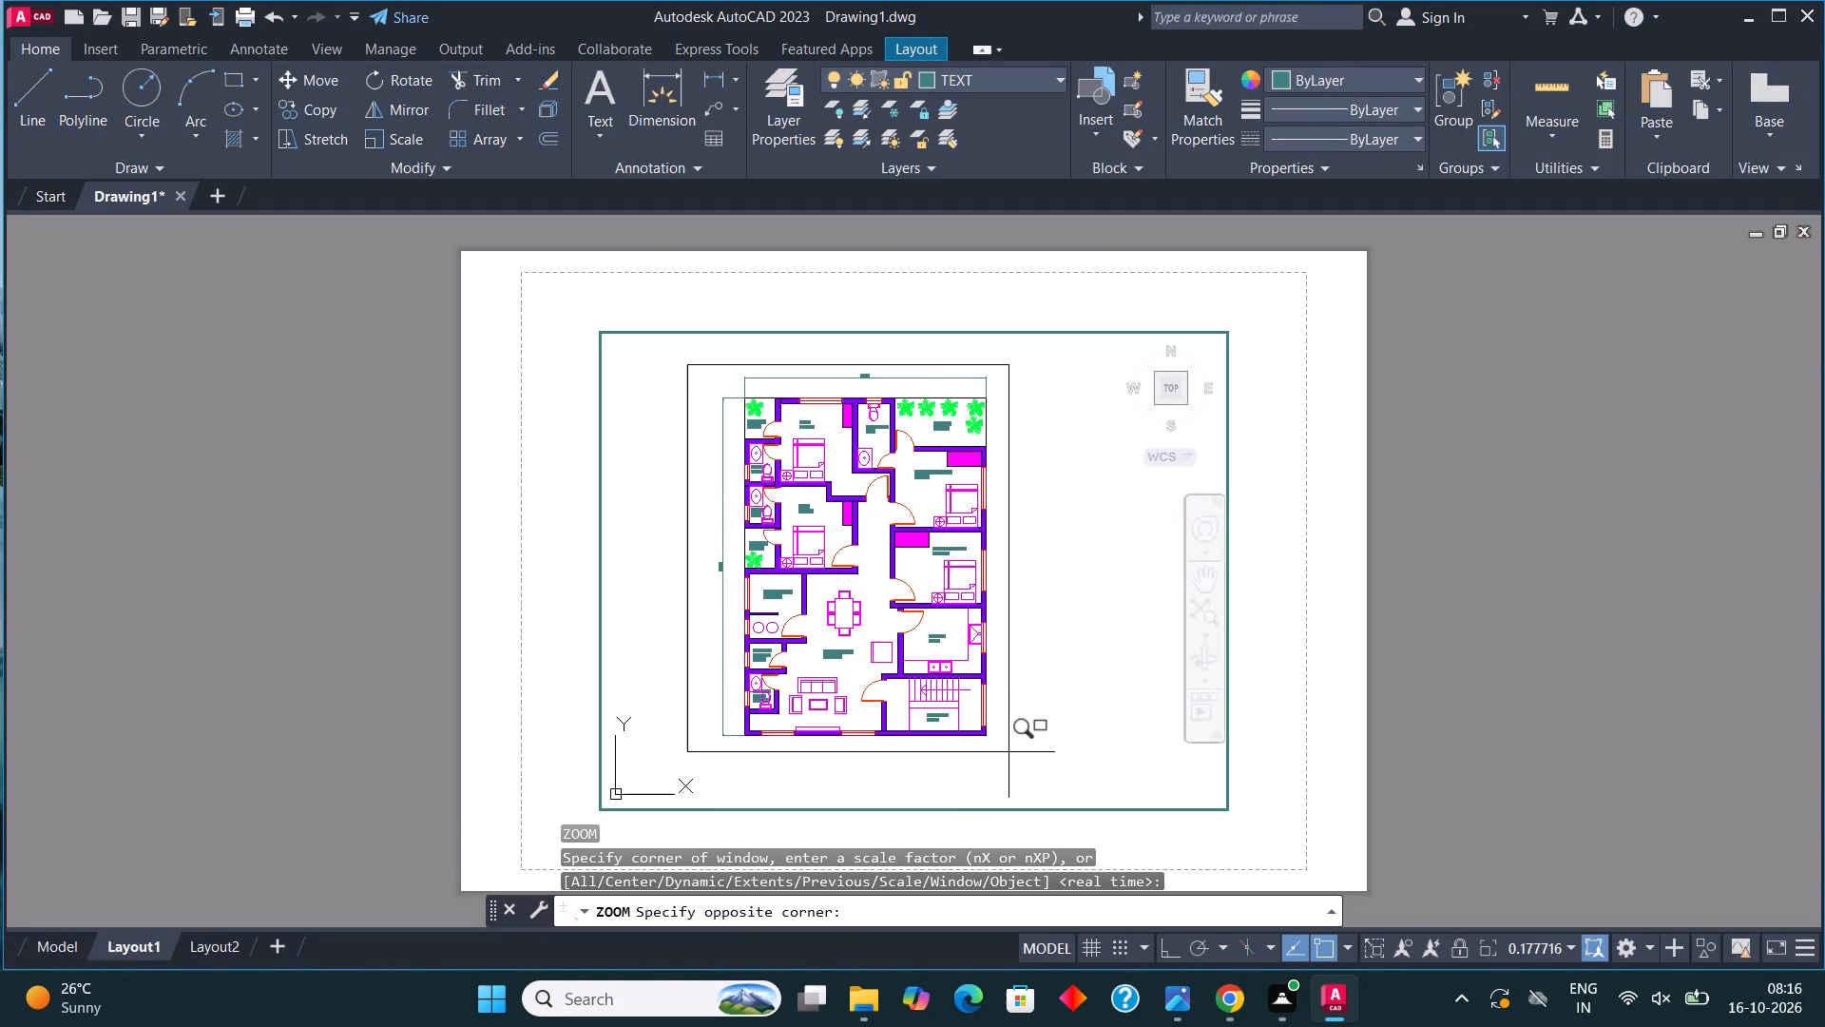
pyautogui.click(1010, 760)
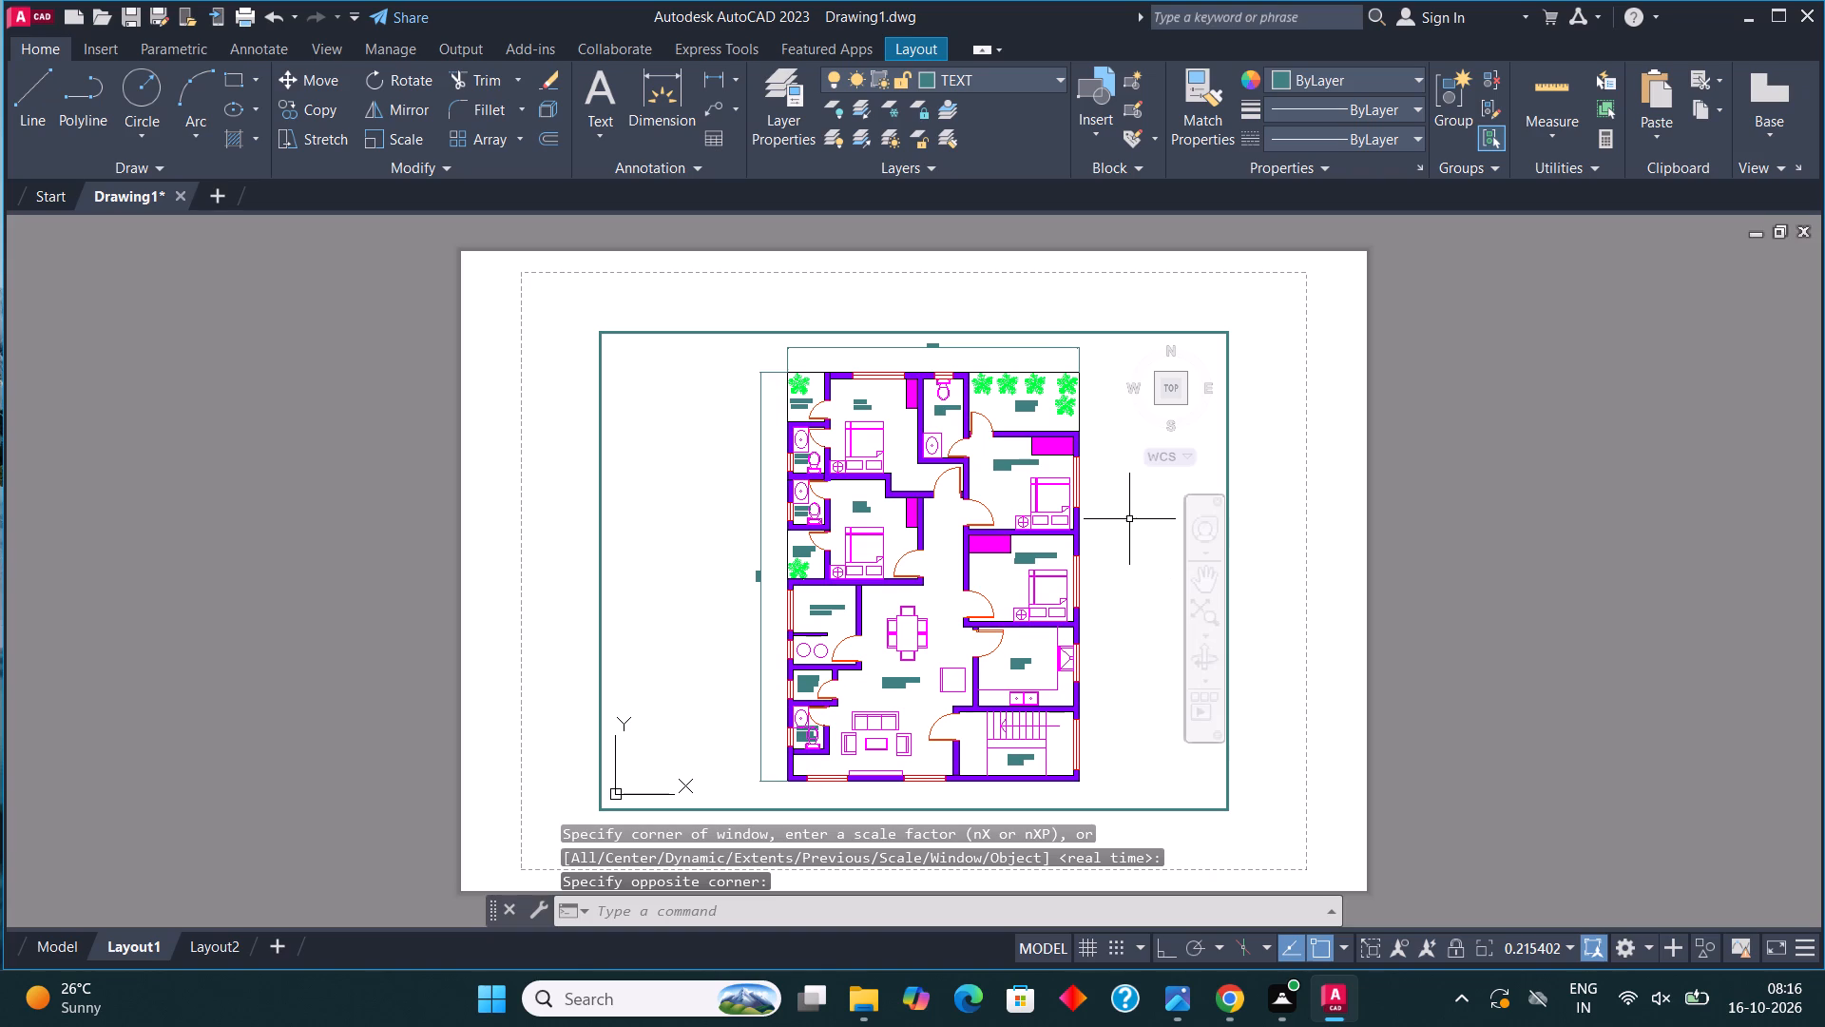
pyautogui.press('Escape')
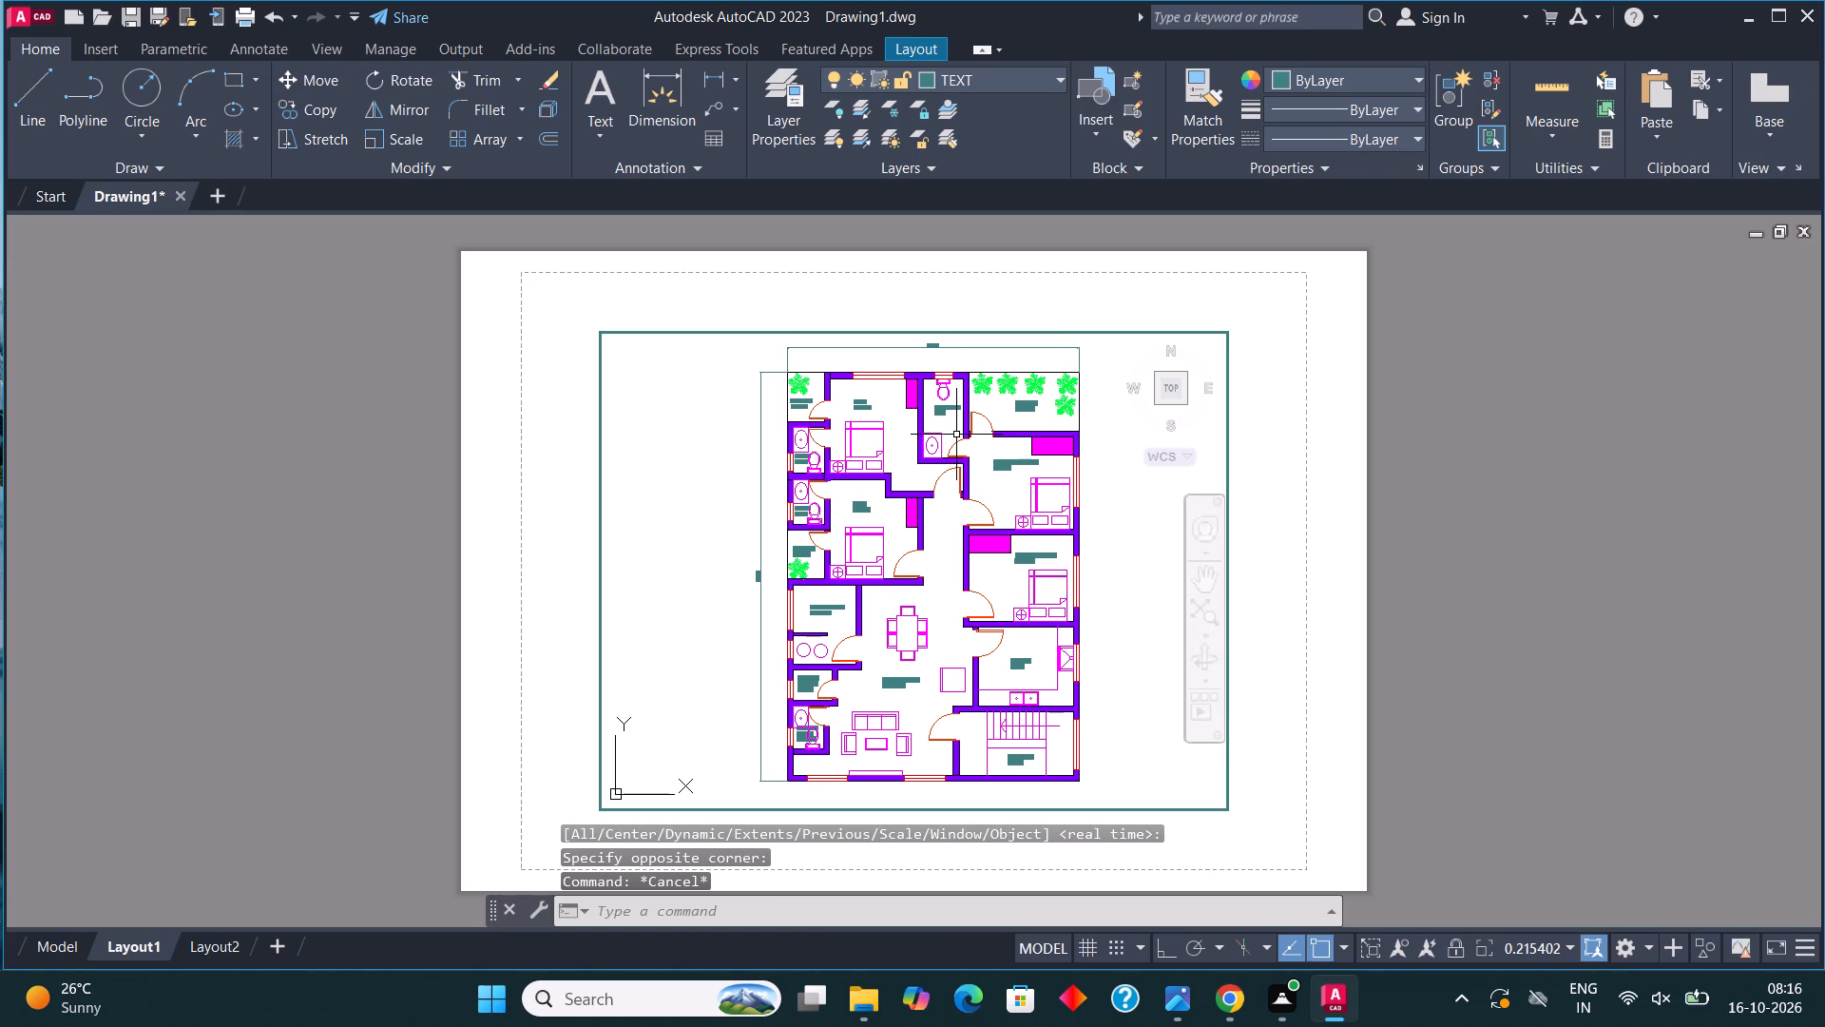
pyautogui.doubleClick(545, 516)
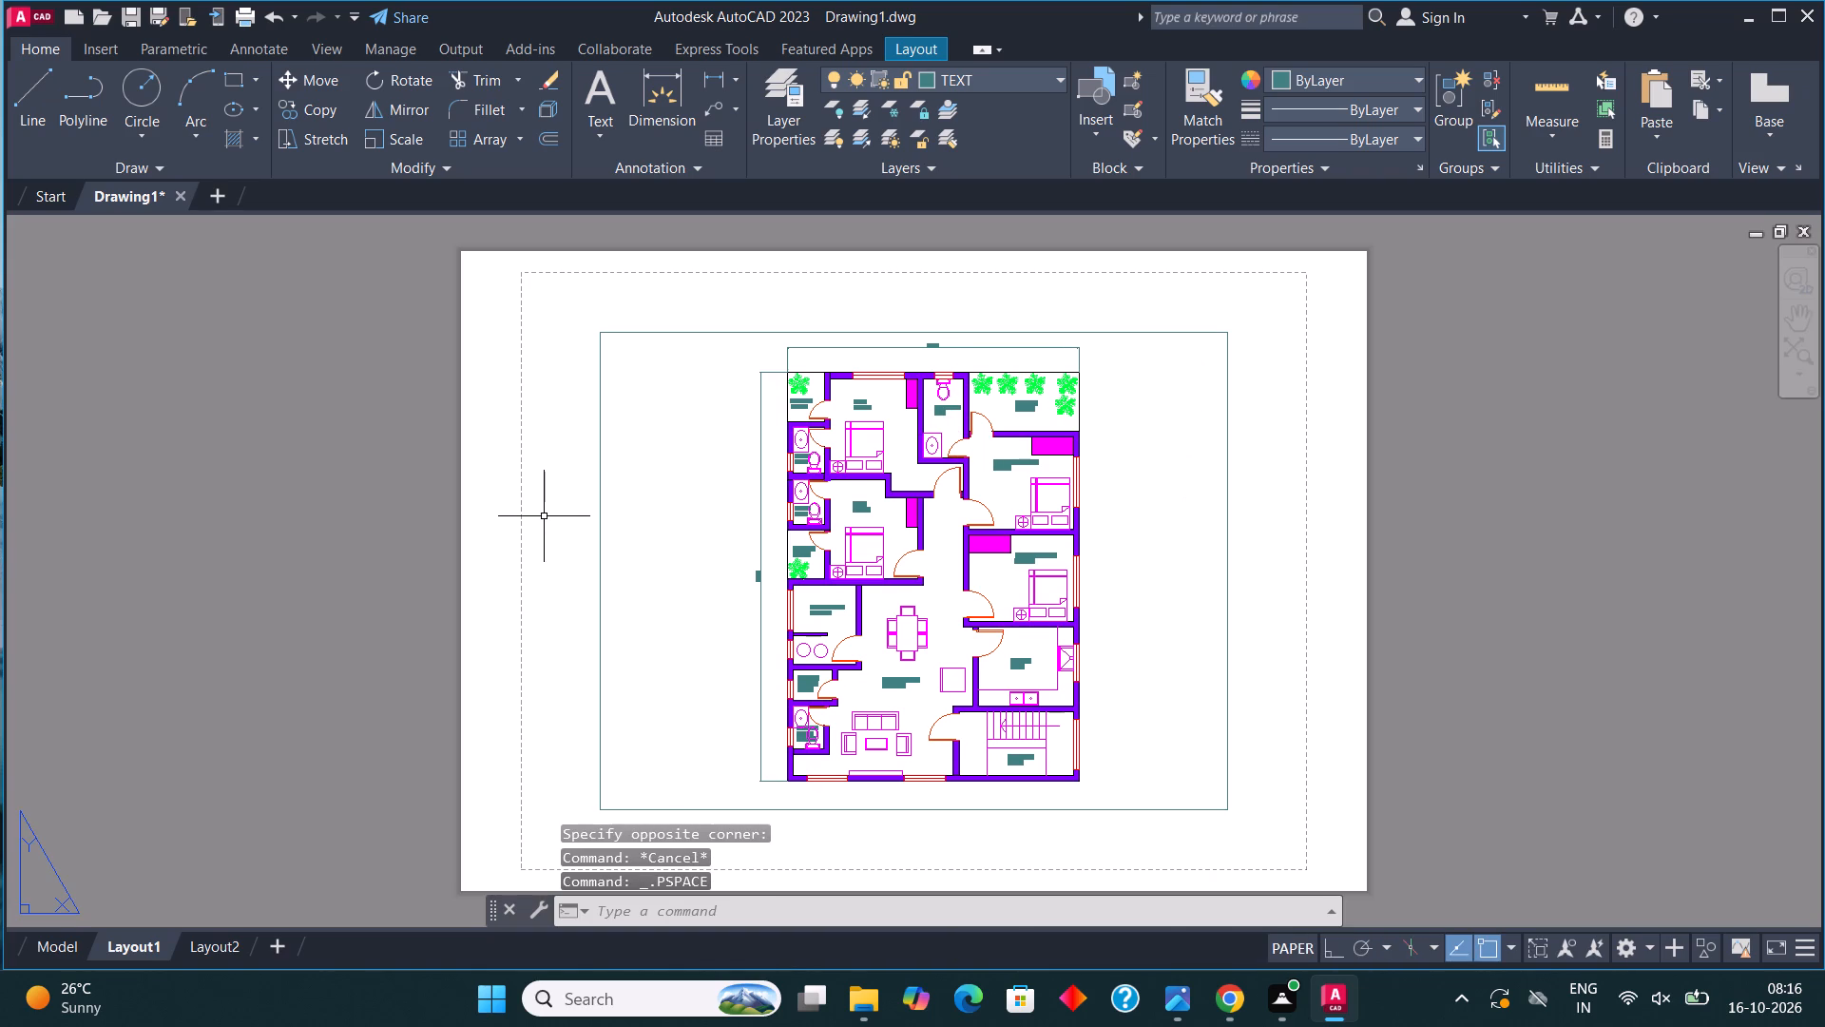
# Modify the Layout1 page setup to use the DWG To PDF.pc3 plotter.
pyautogui.rightClick(130, 952)
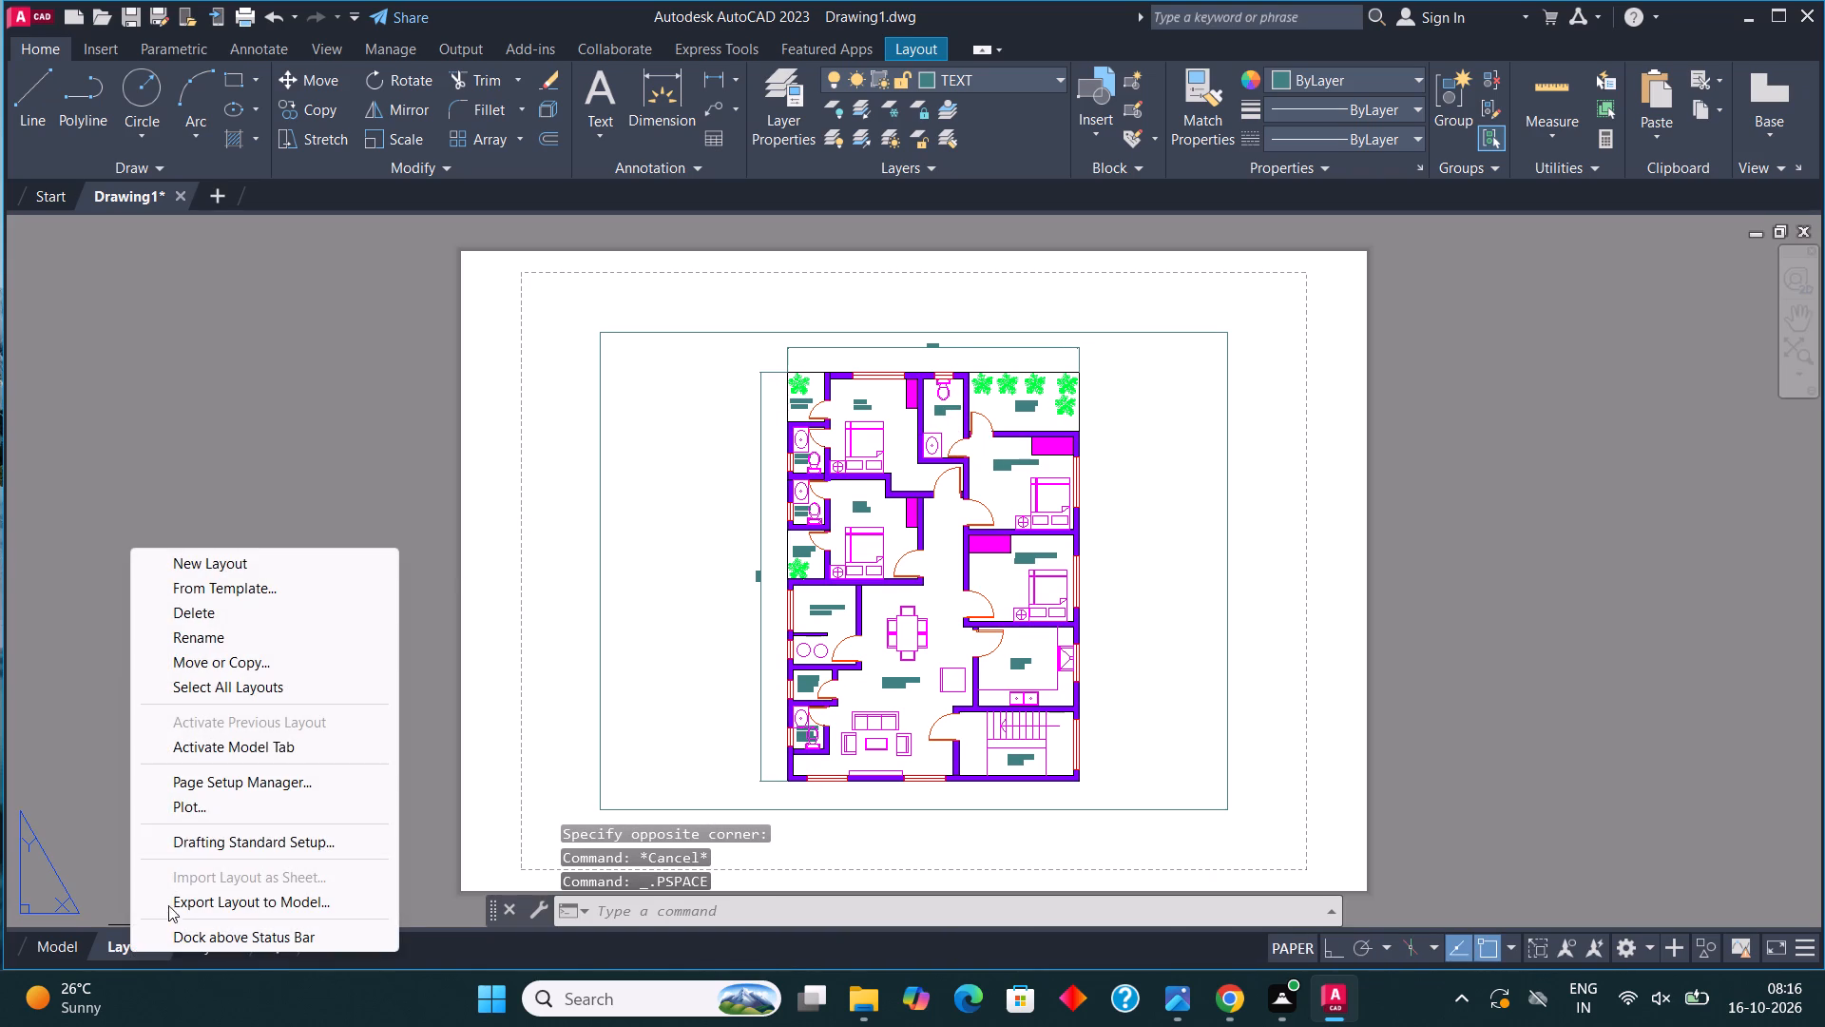
pyautogui.click(213, 785)
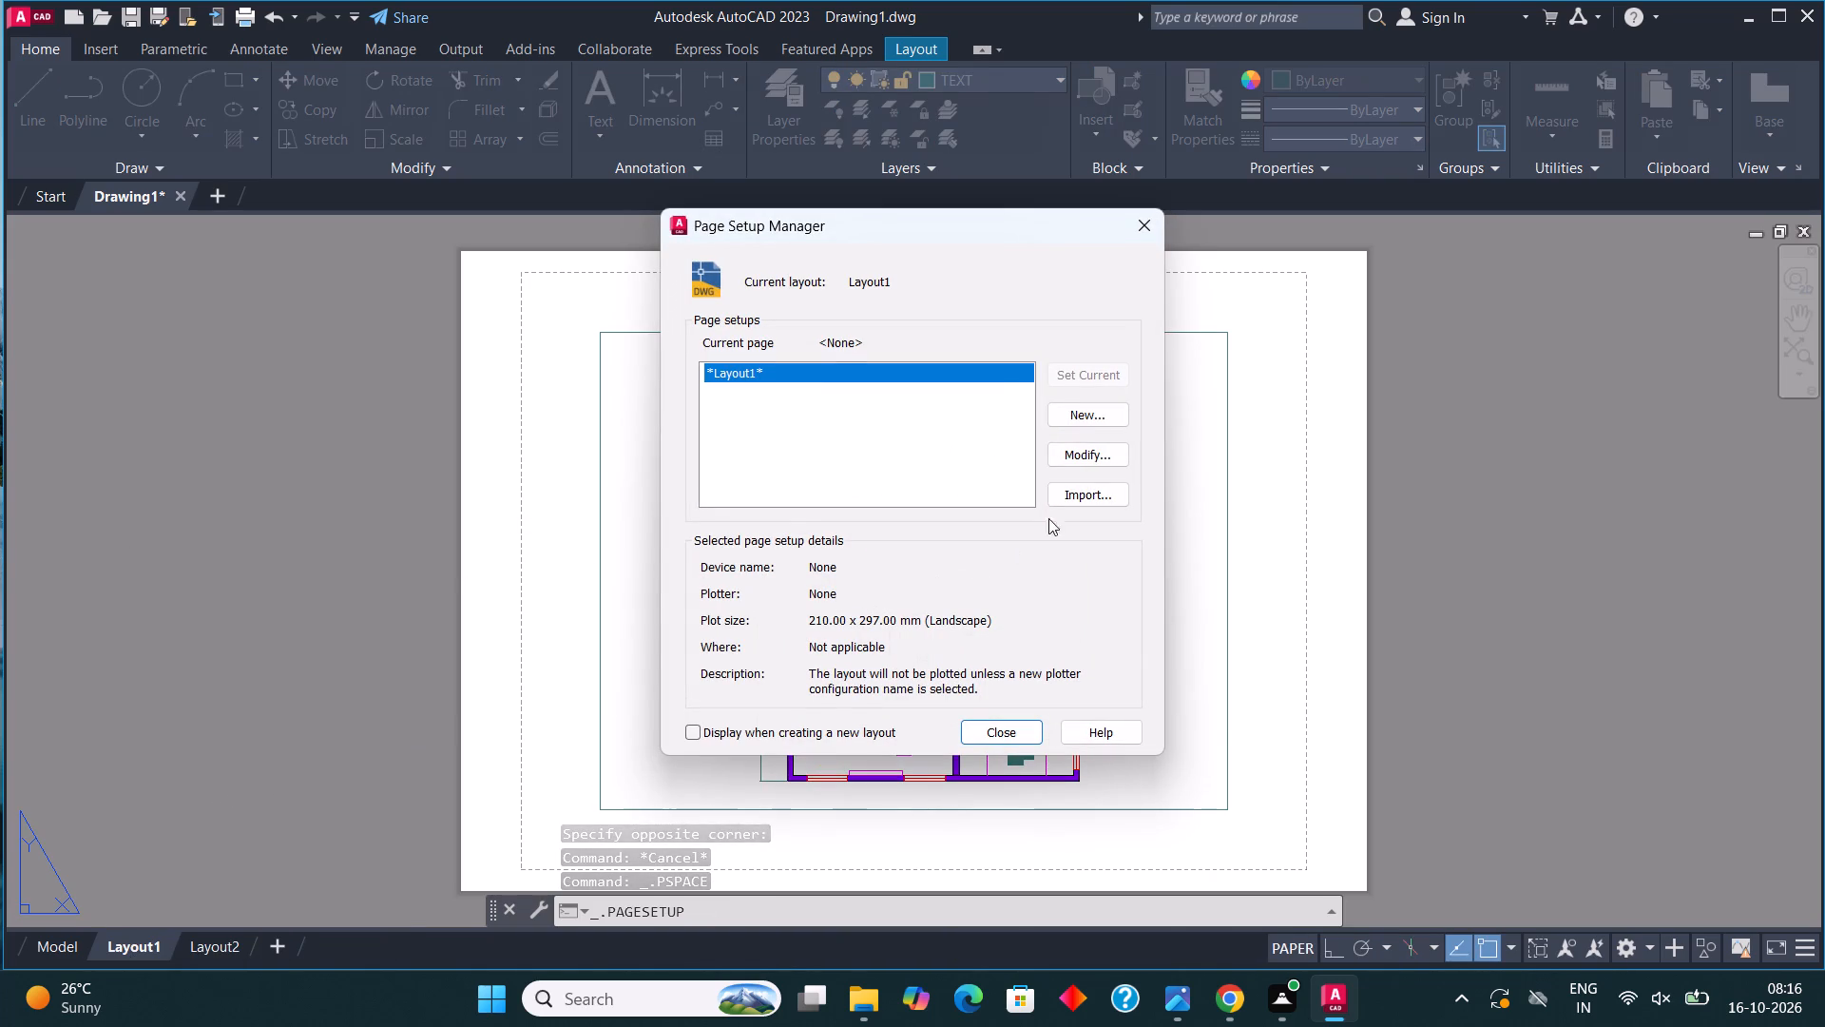
pyautogui.click(1094, 461)
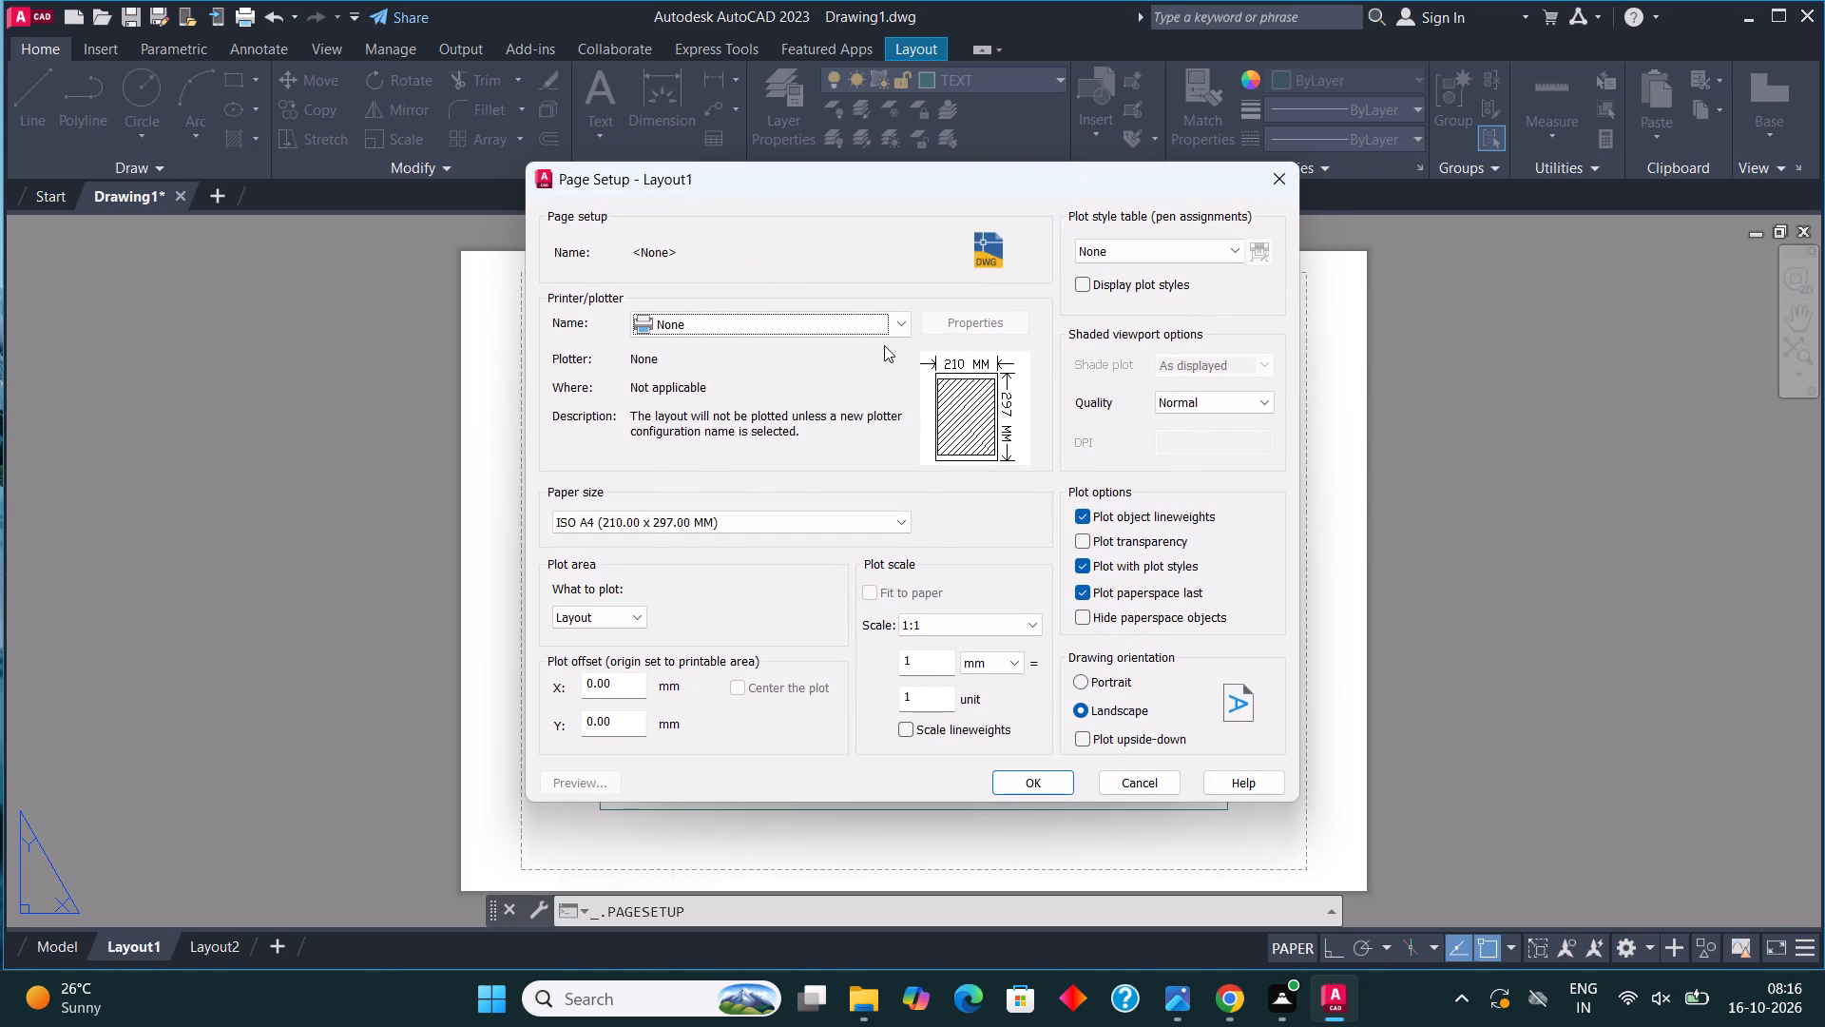
pyautogui.click(875, 317)
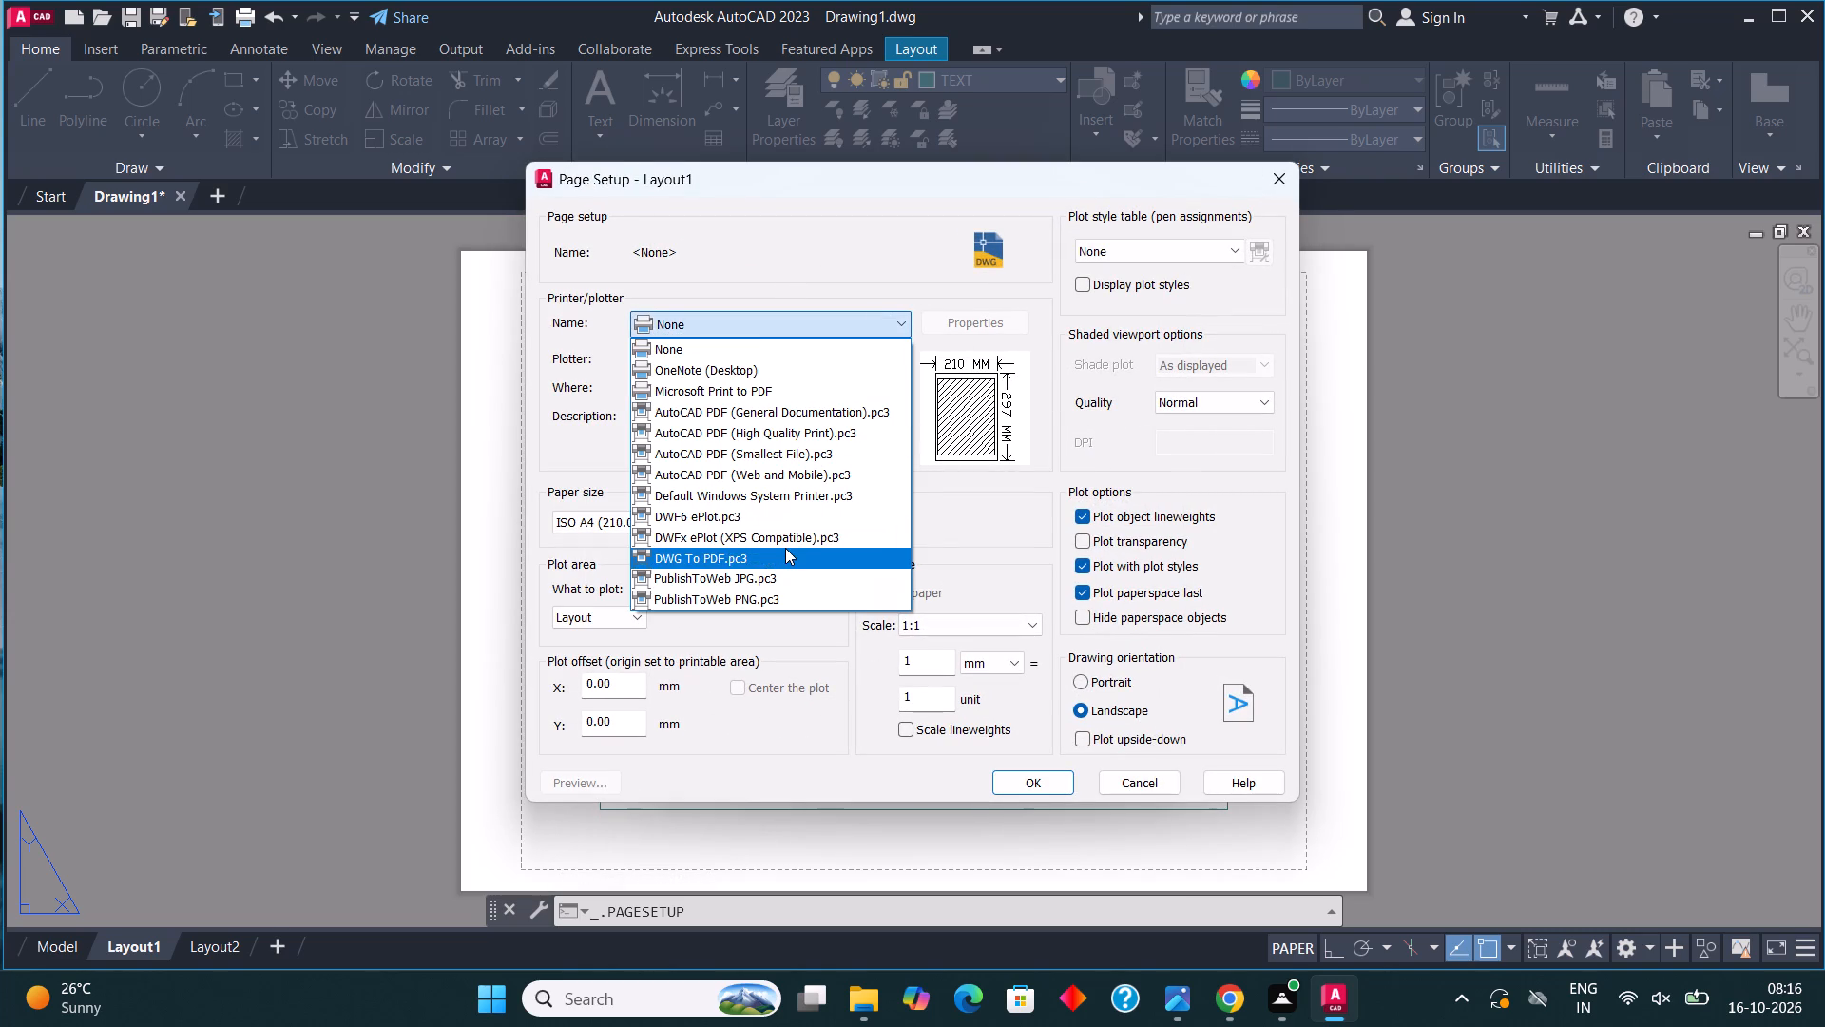
pyautogui.click(785, 548)
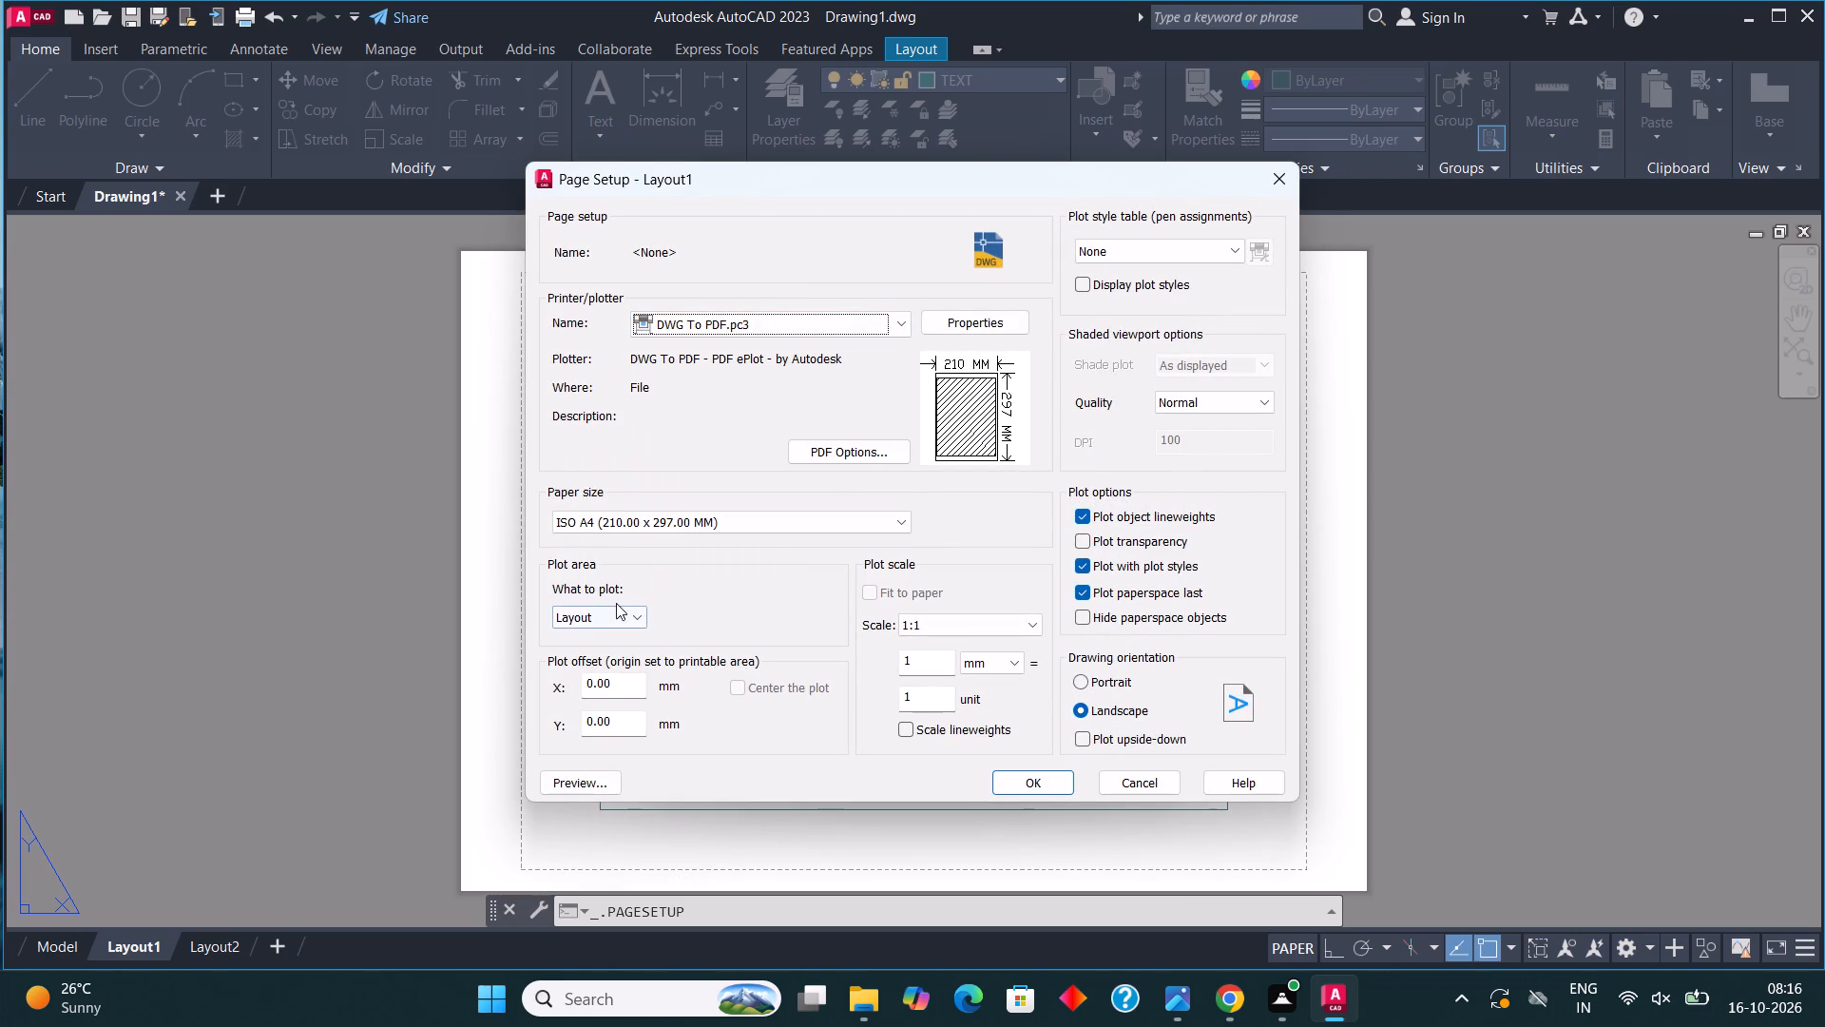
# Set the plot area to Window, spanning opposite corners of the viewport frame around the floor plan.
pyautogui.click(616, 603)
pyautogui.click(627, 616)
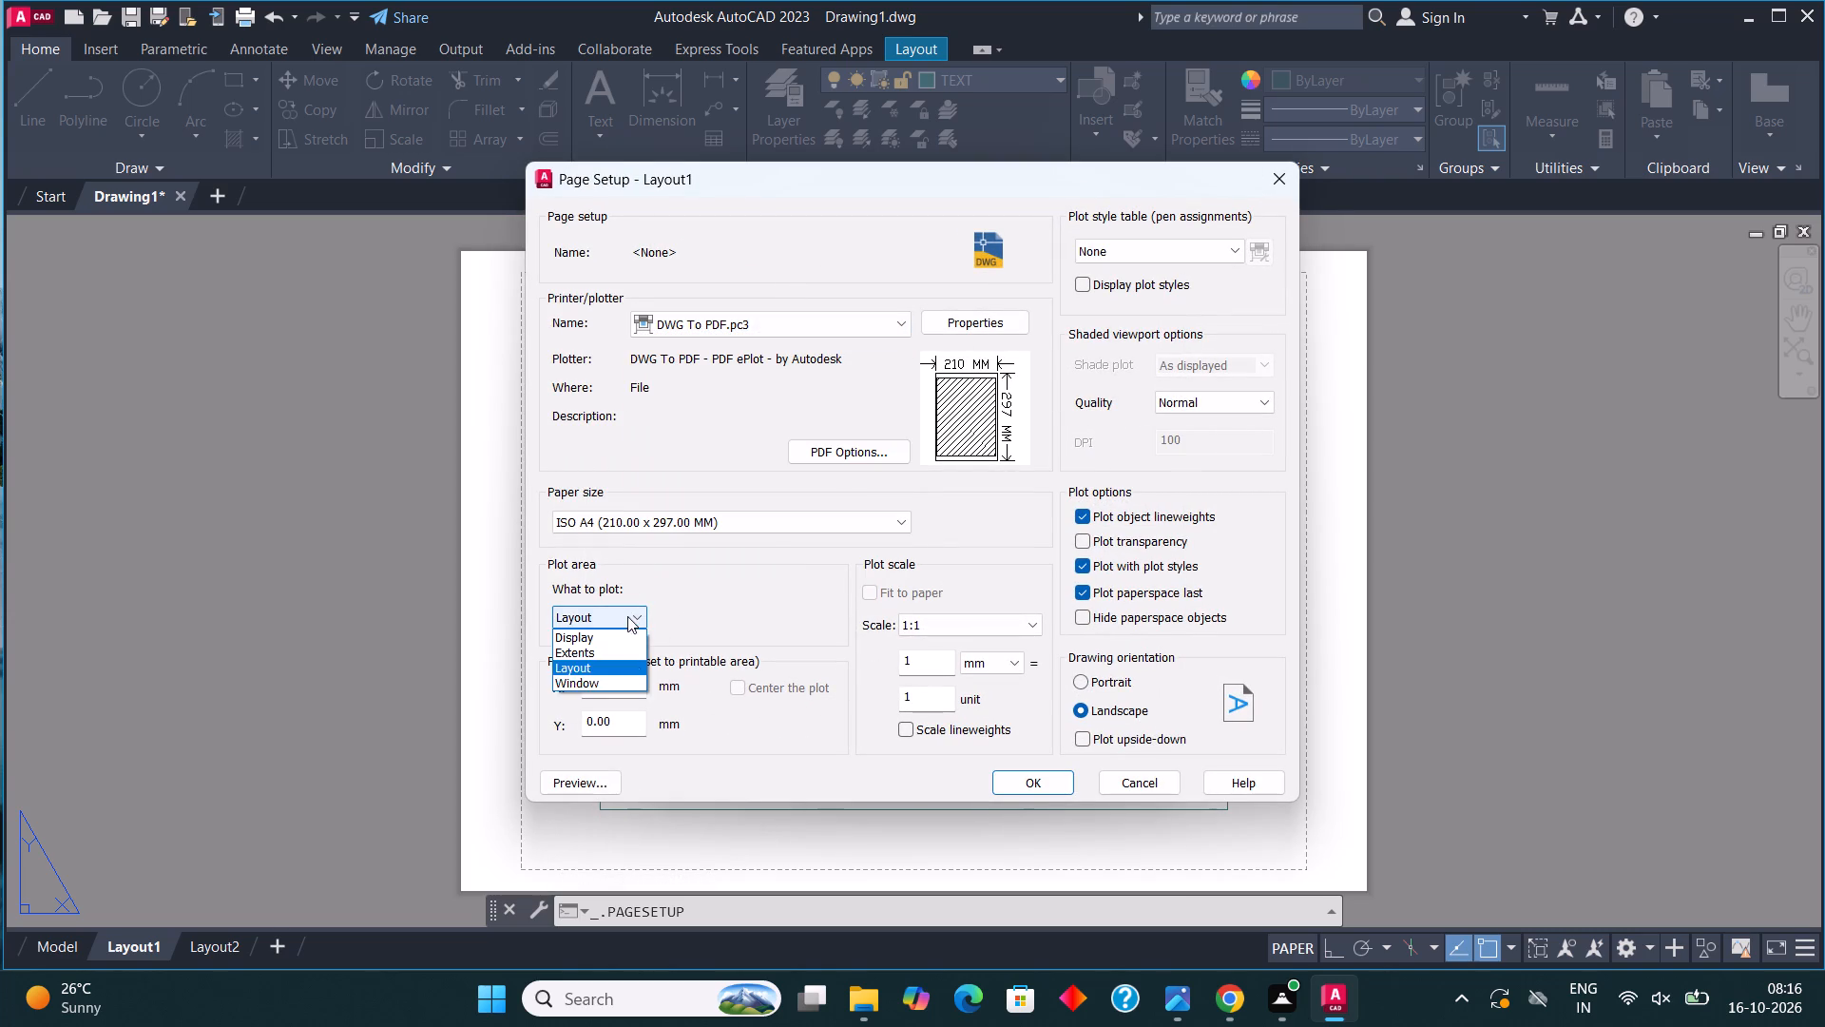
pyautogui.click(616, 677)
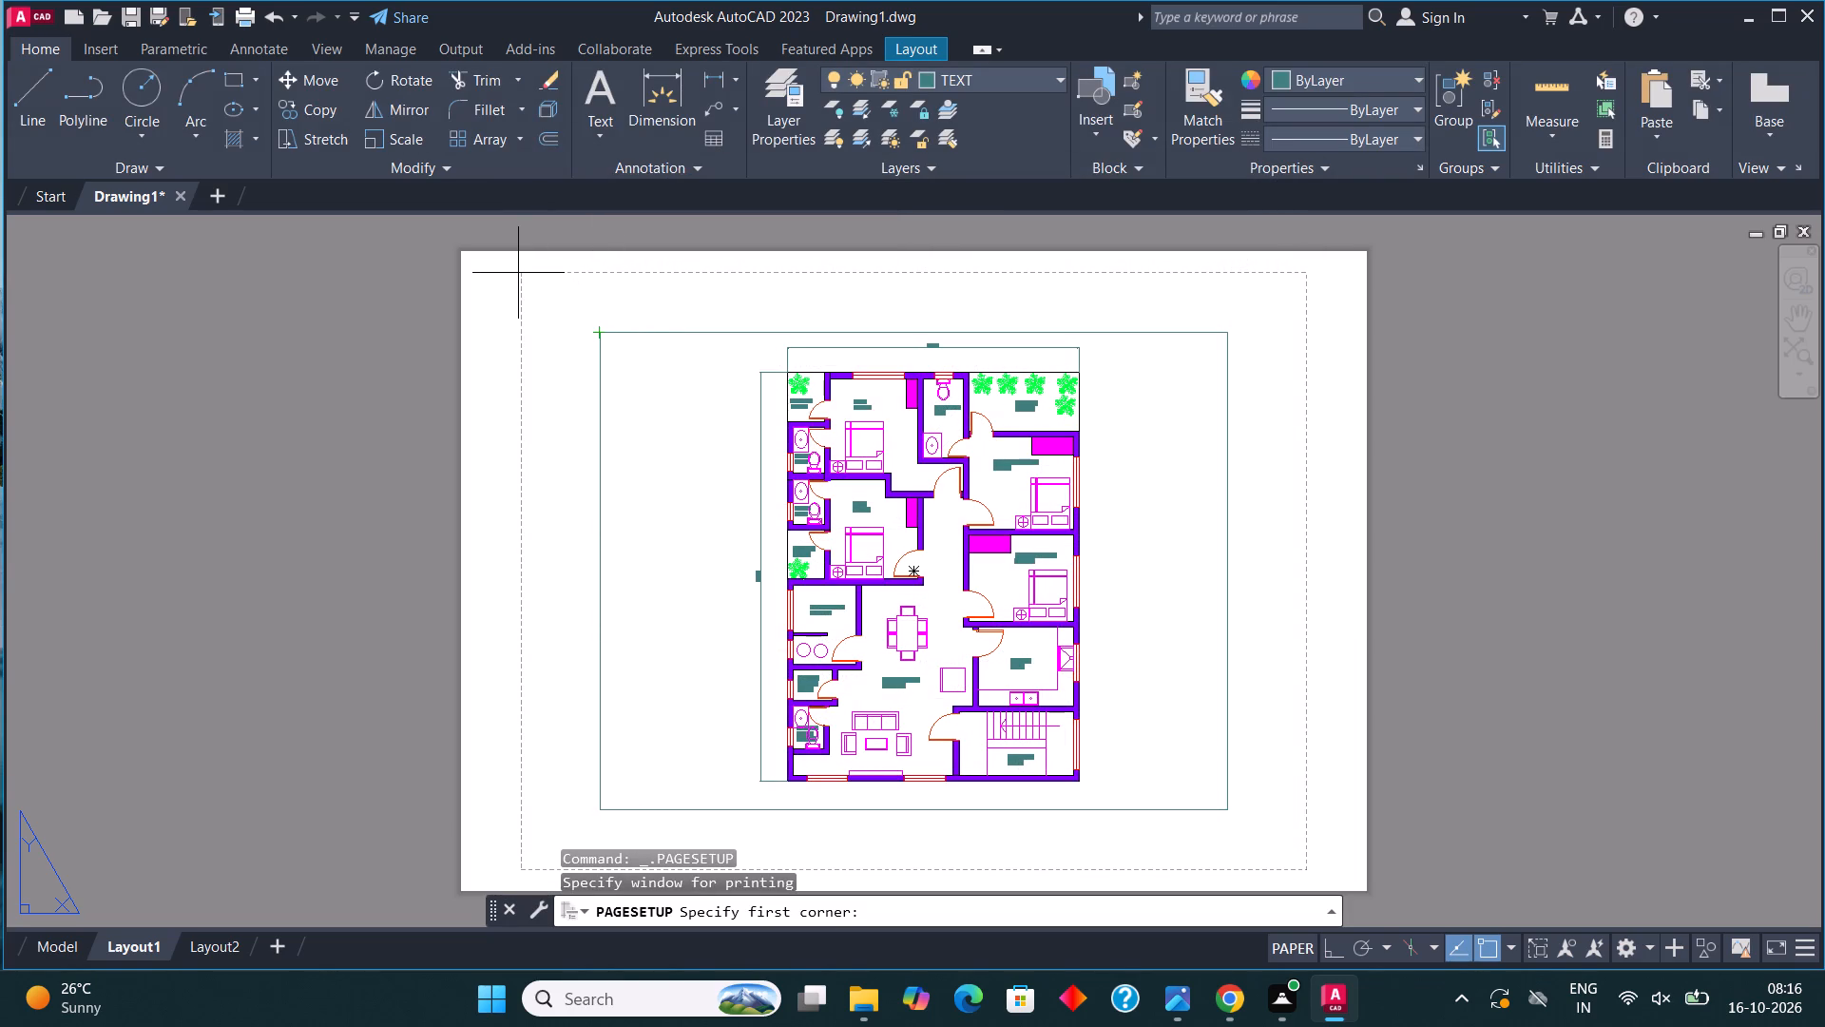
pyautogui.click(603, 332)
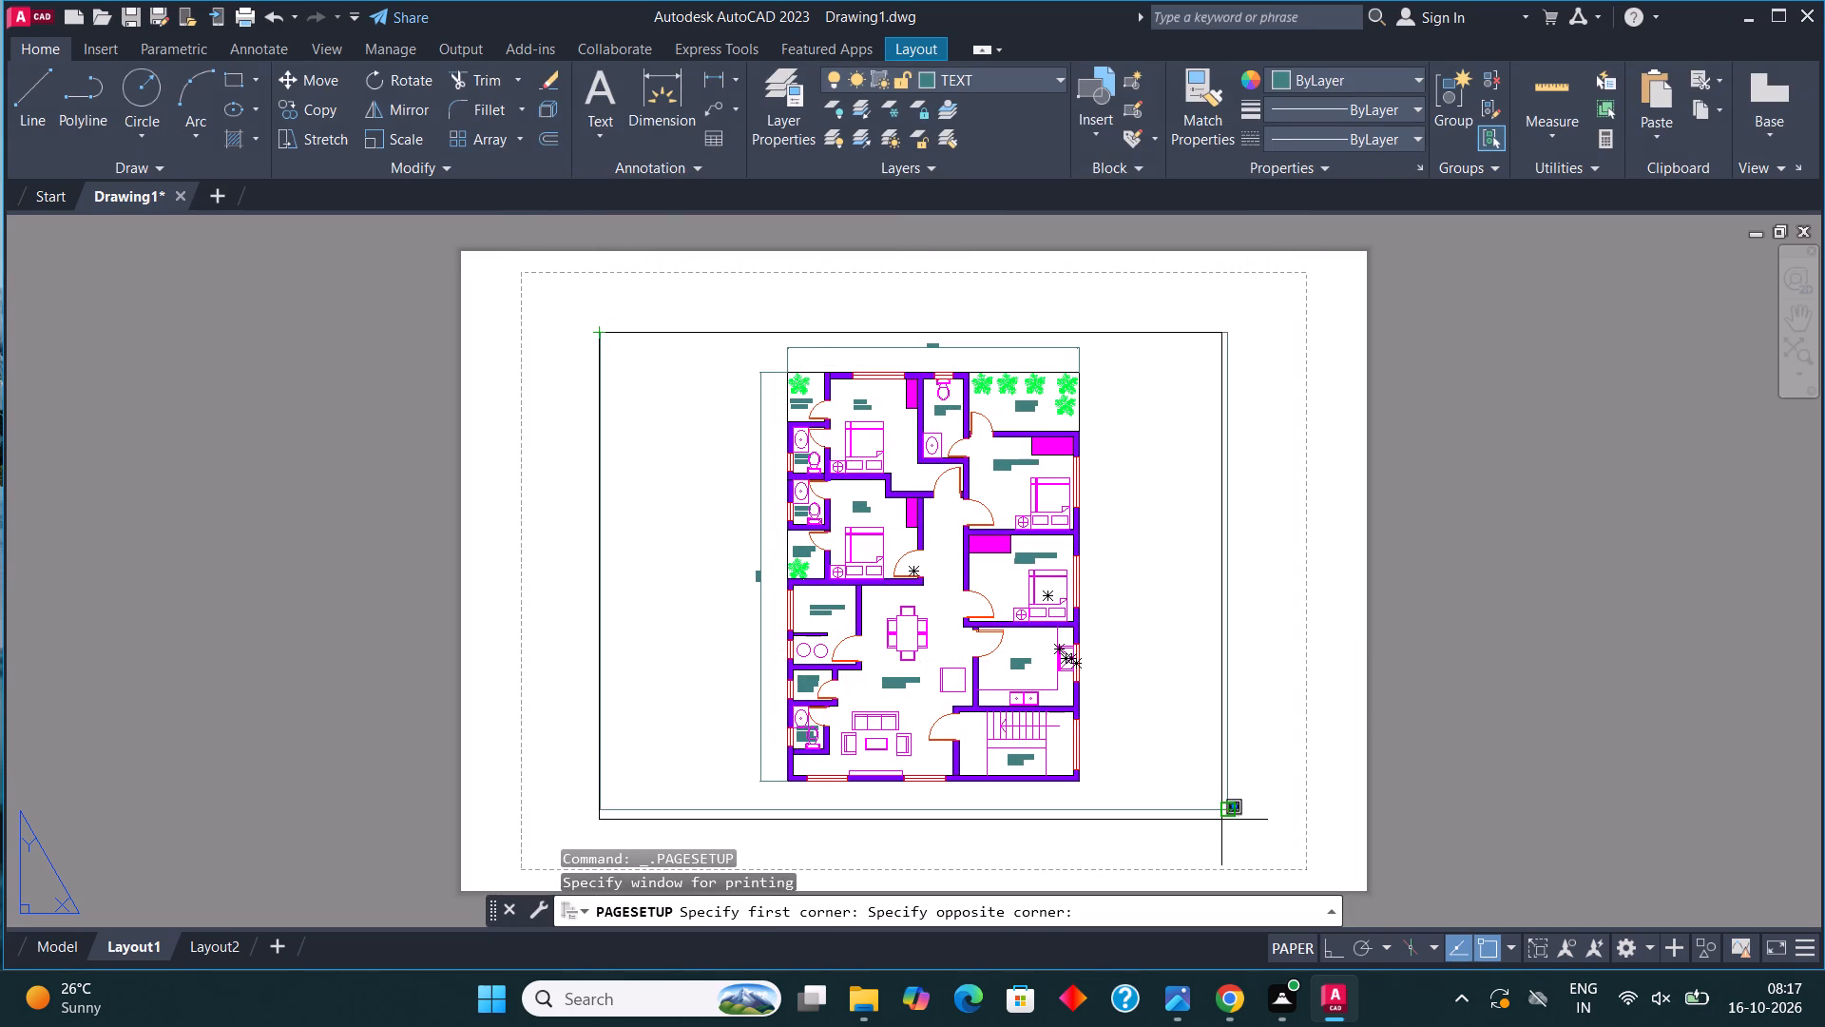
pyautogui.click(1232, 814)
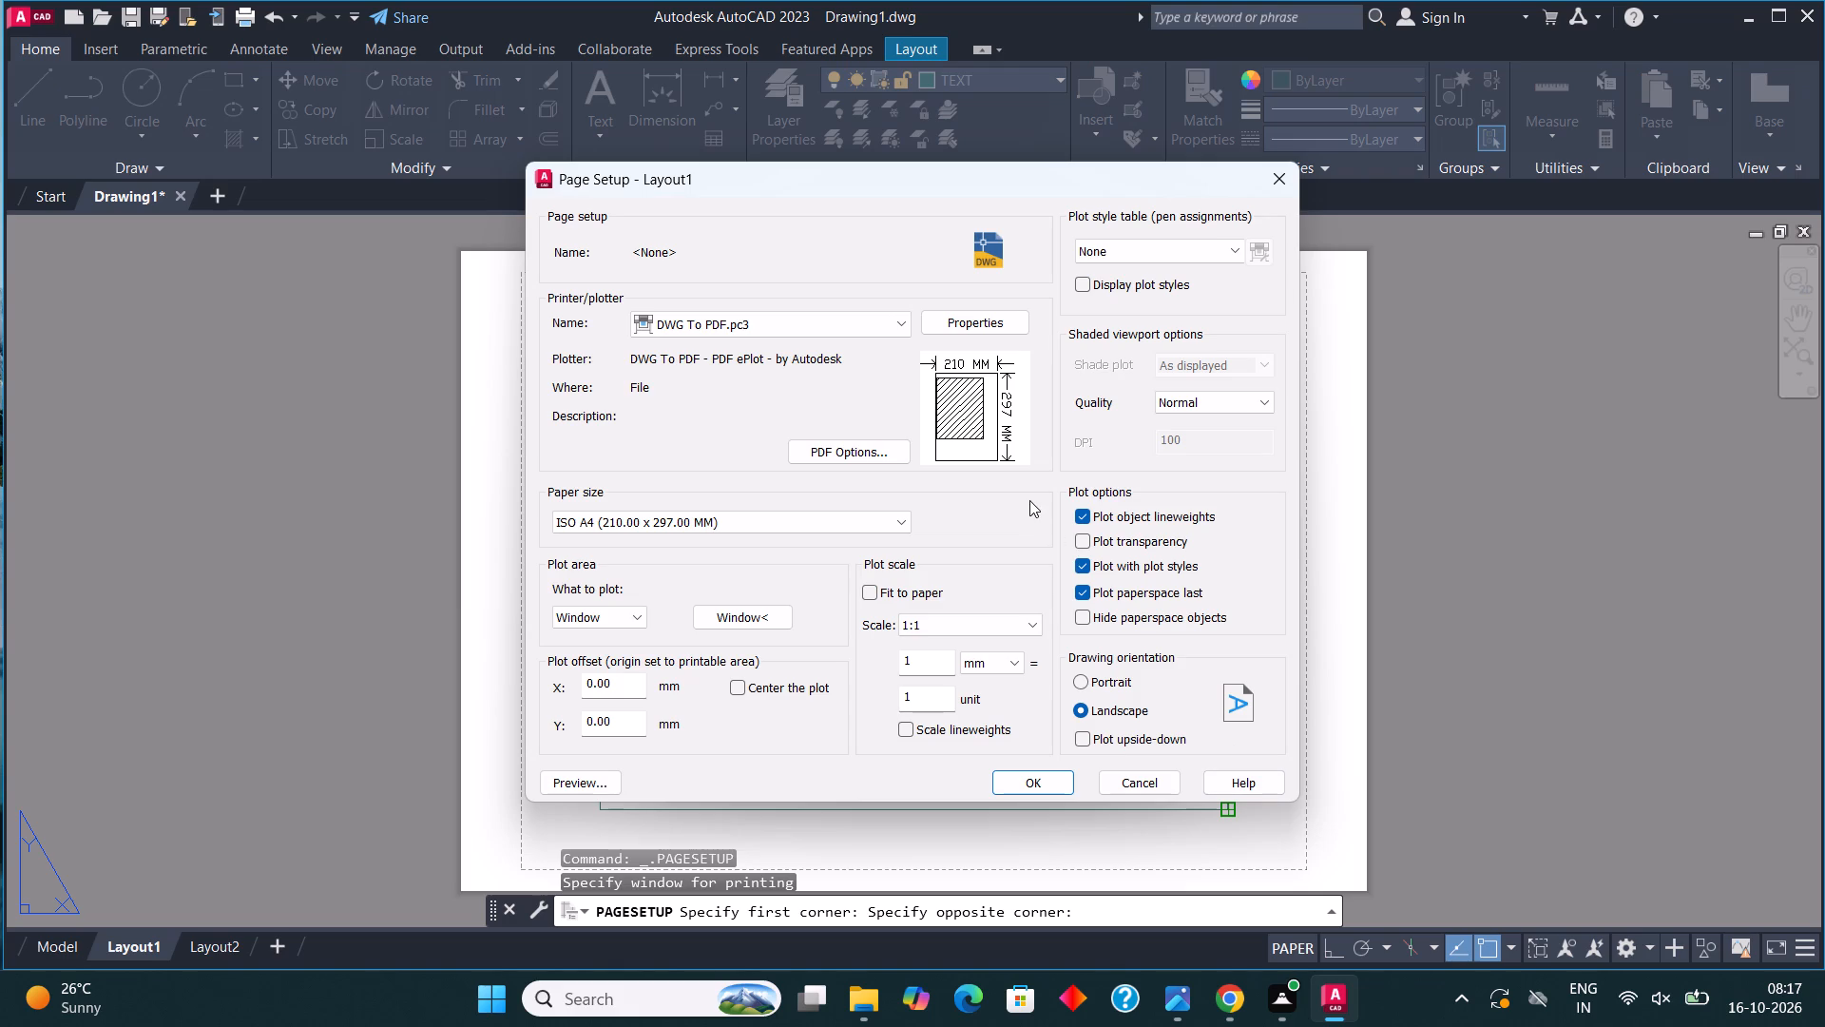
# Centre the plot, scale it to fit the paper, and apply the page setup to Layout1.
pyautogui.click(745, 687)
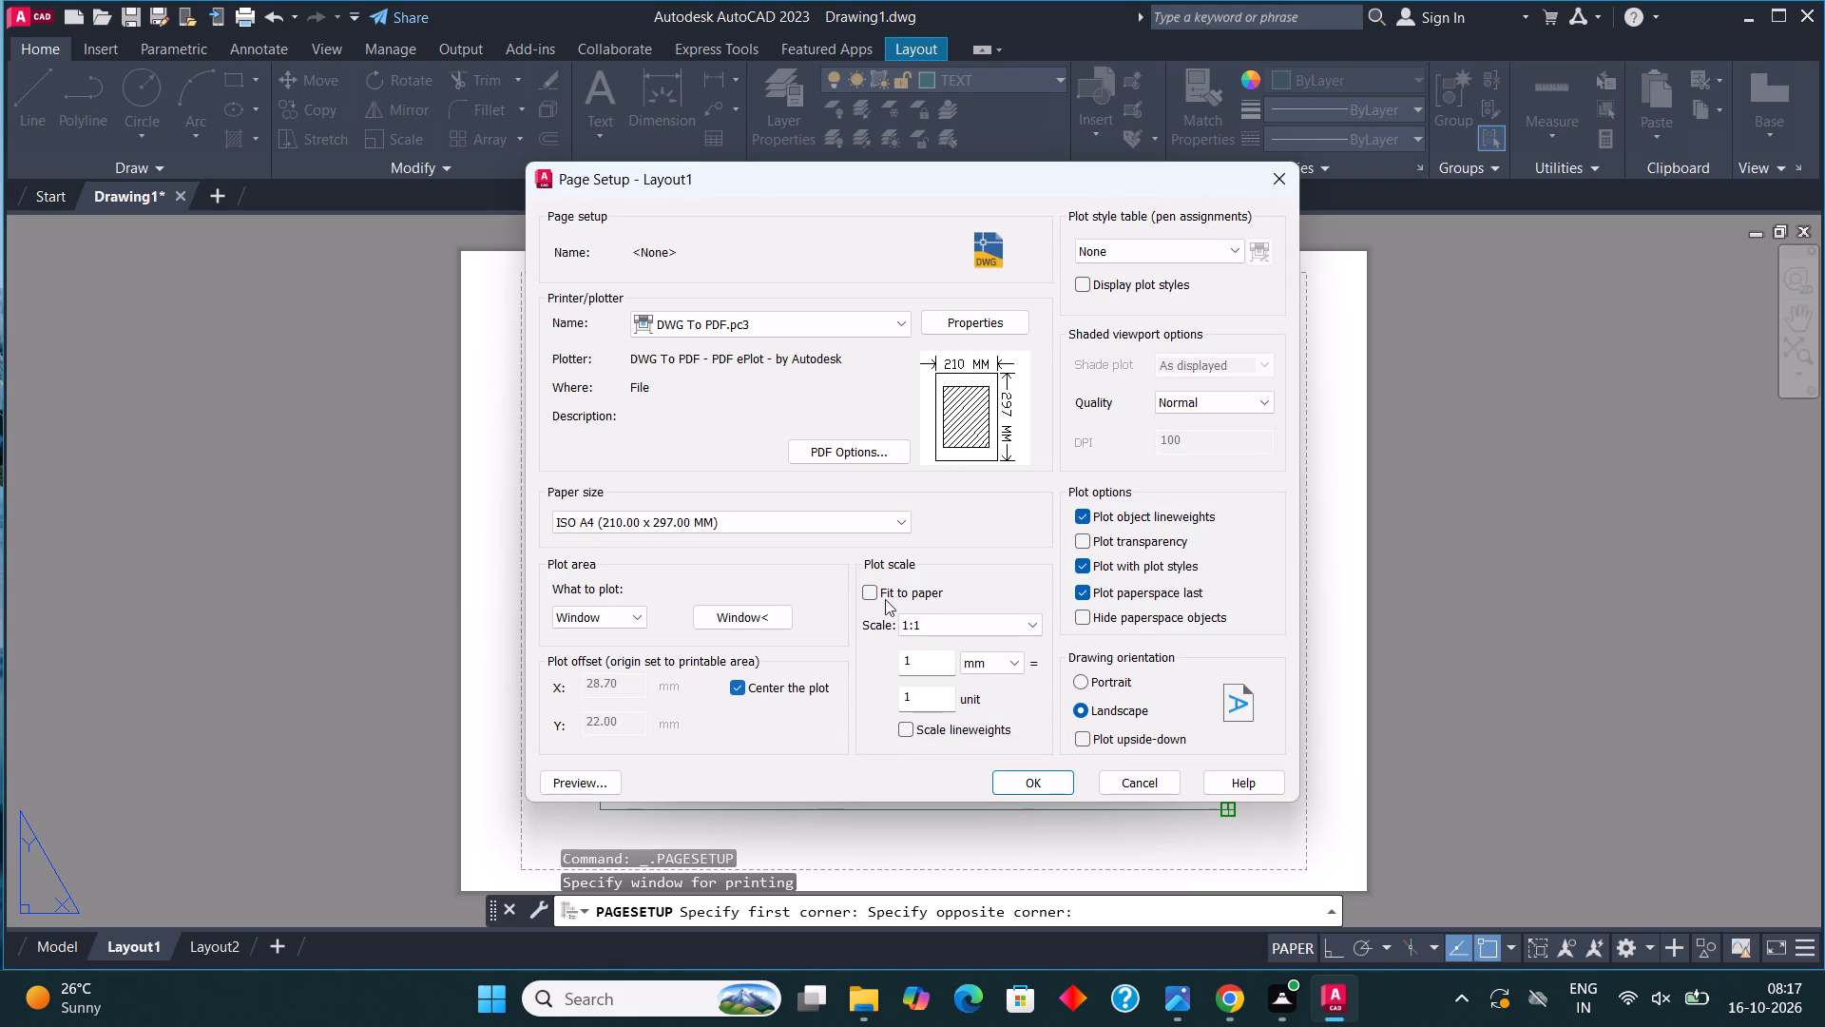
pyautogui.click(879, 593)
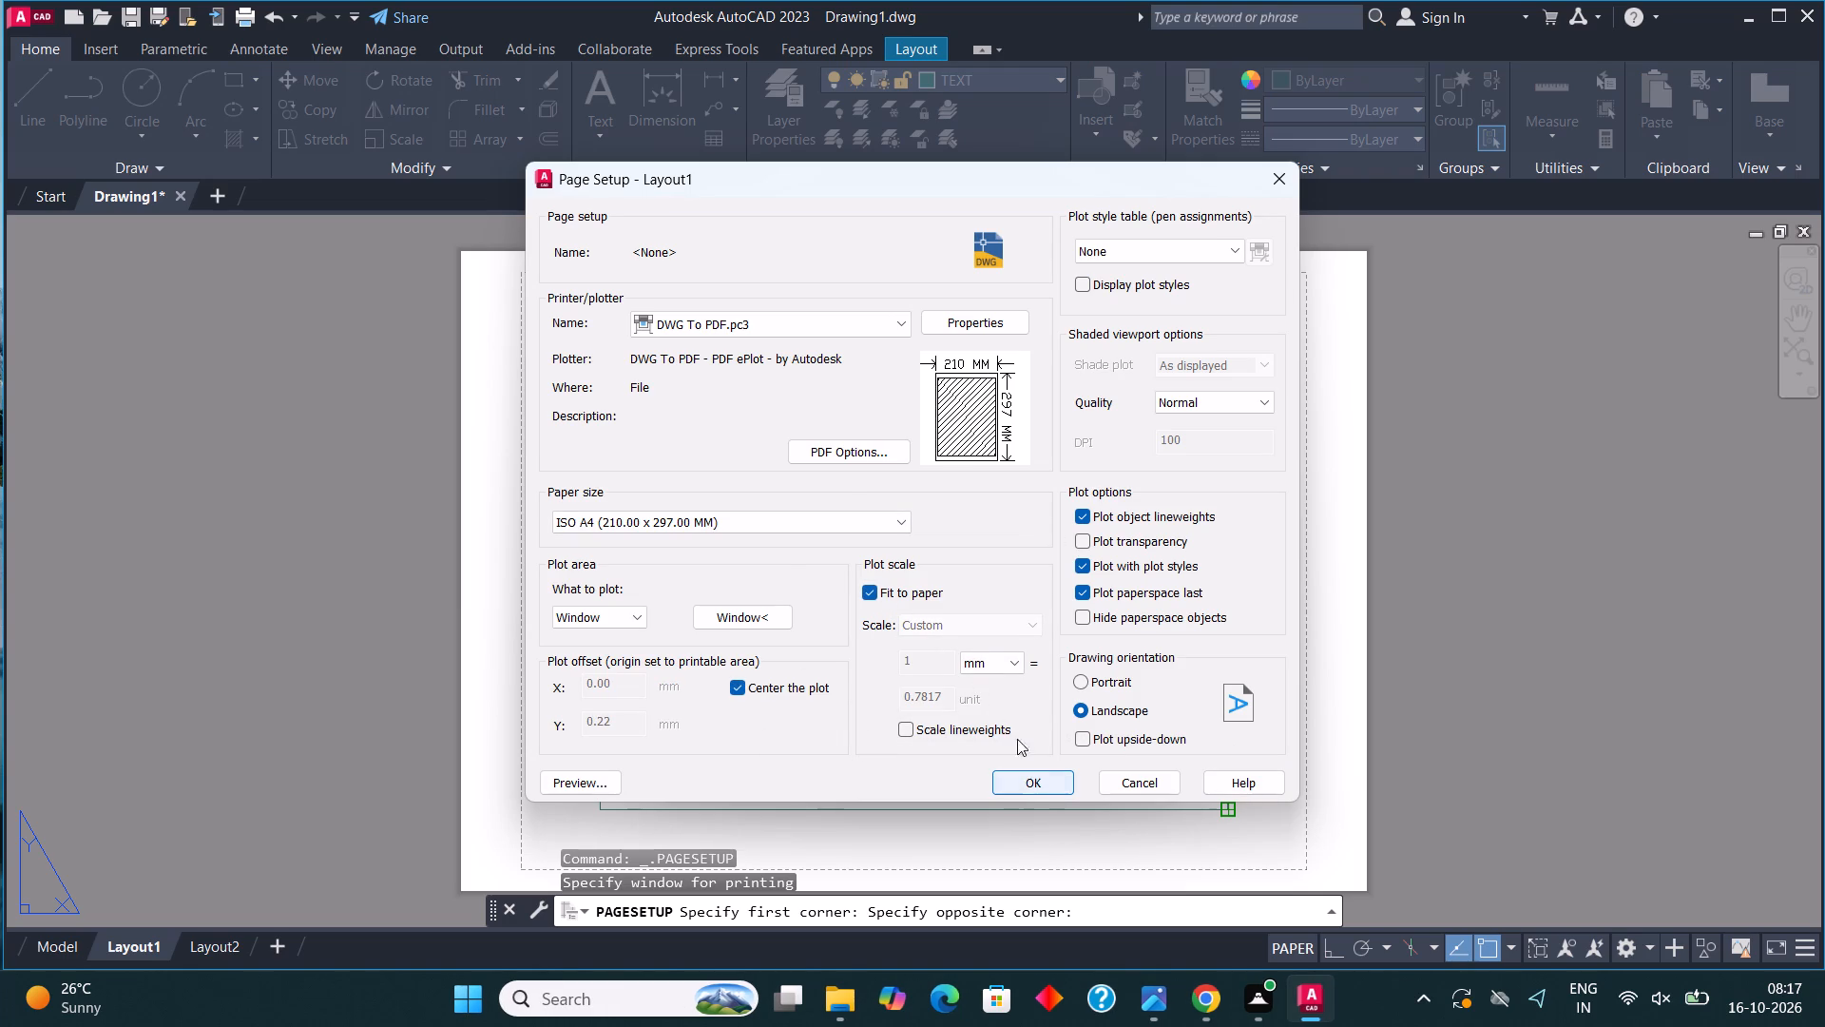
pyautogui.click(993, 625)
pyautogui.doubleClick(946, 619)
pyautogui.click(1016, 779)
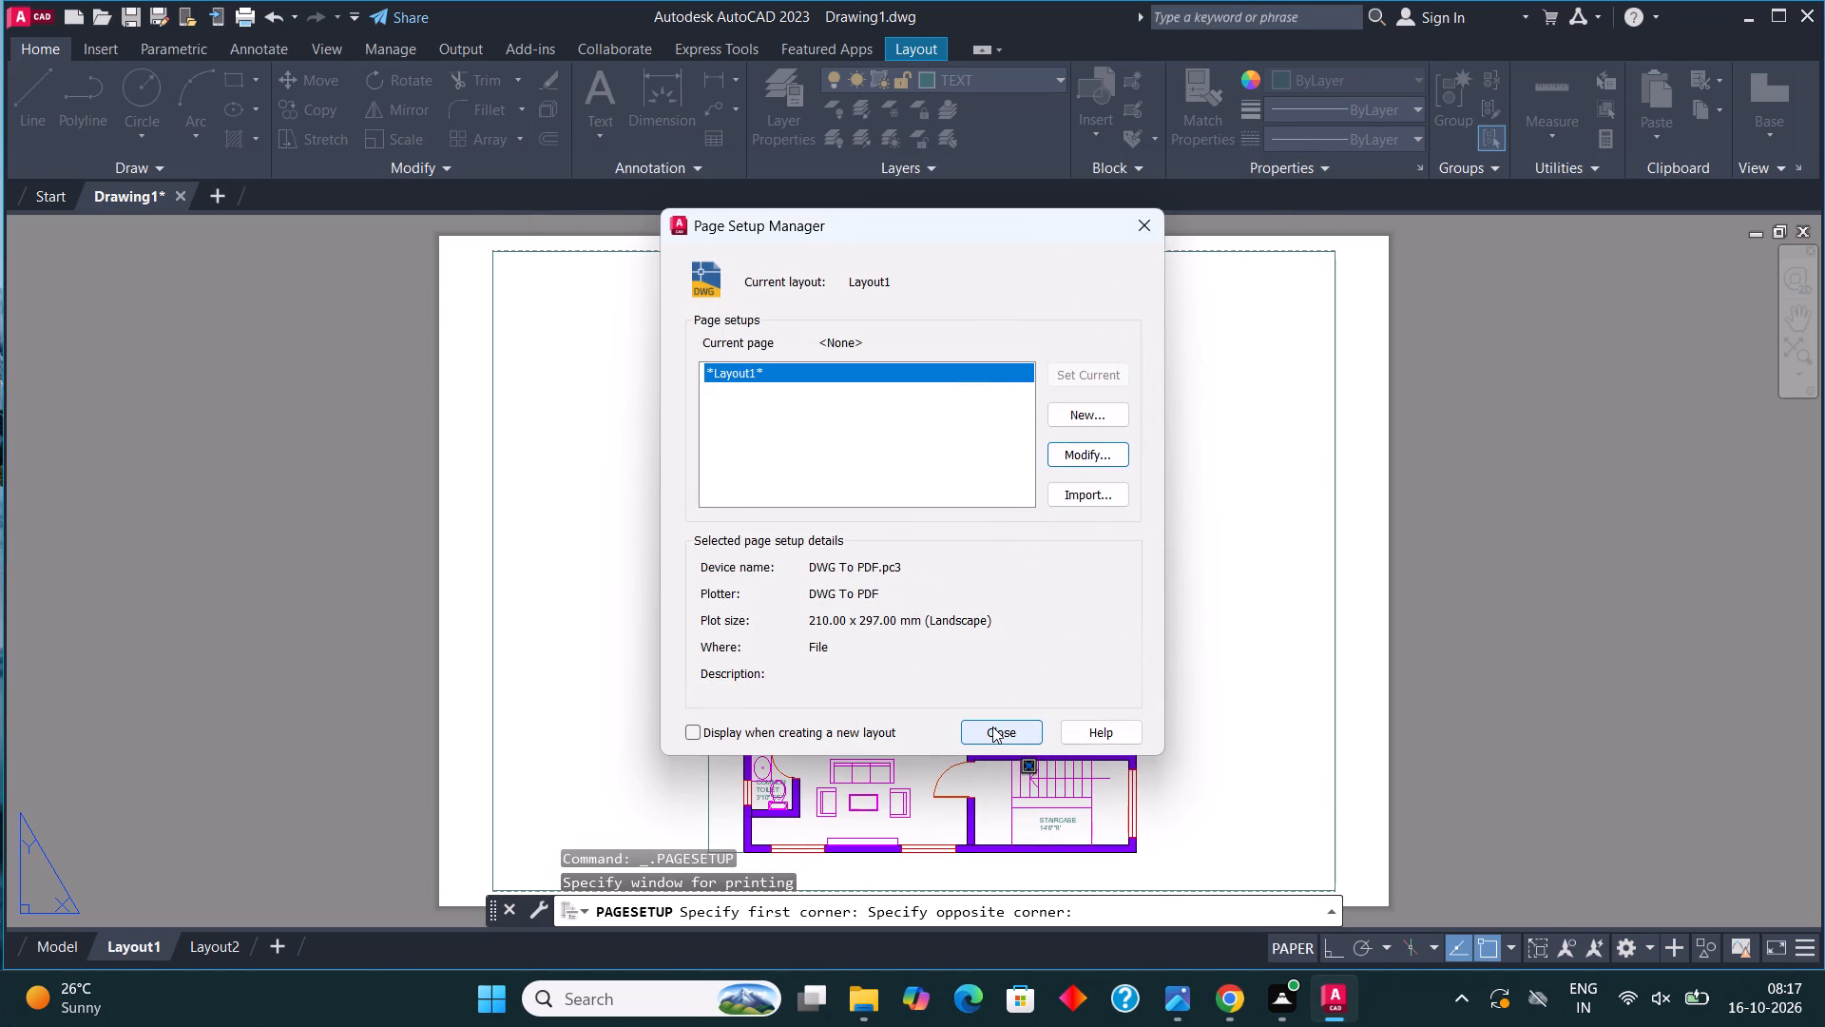
pyautogui.click(992, 727)
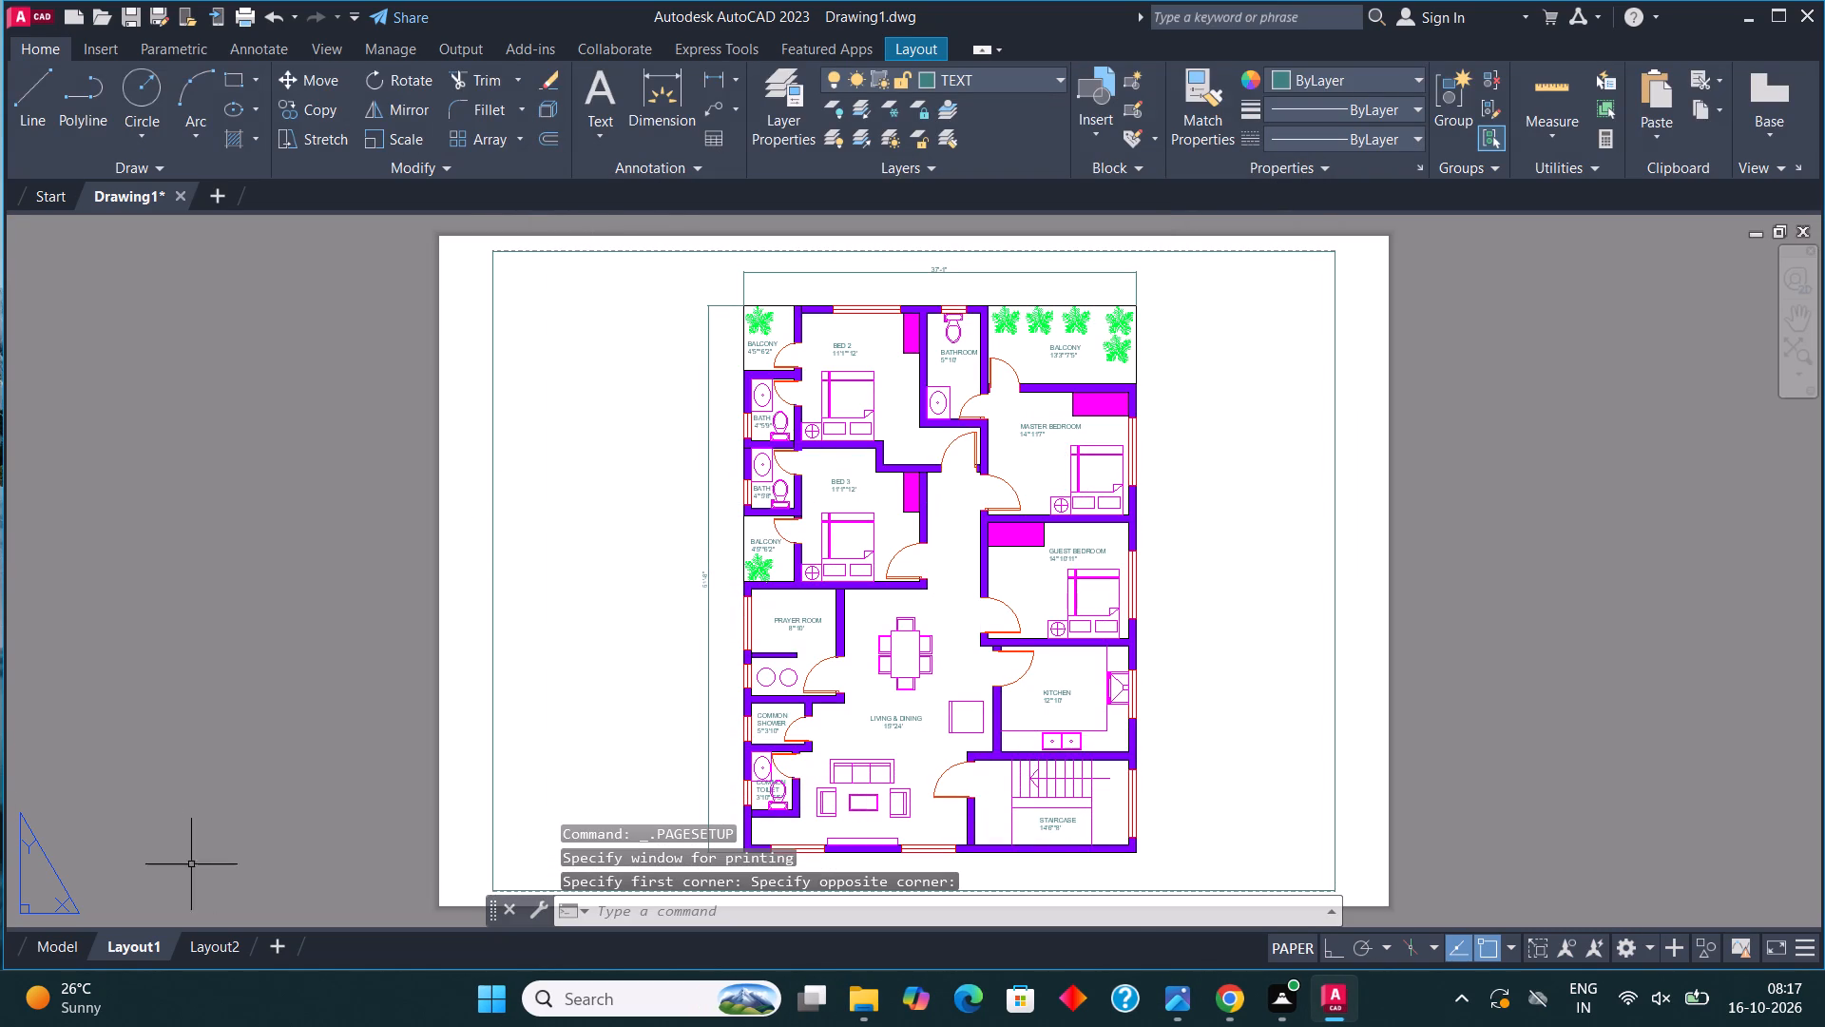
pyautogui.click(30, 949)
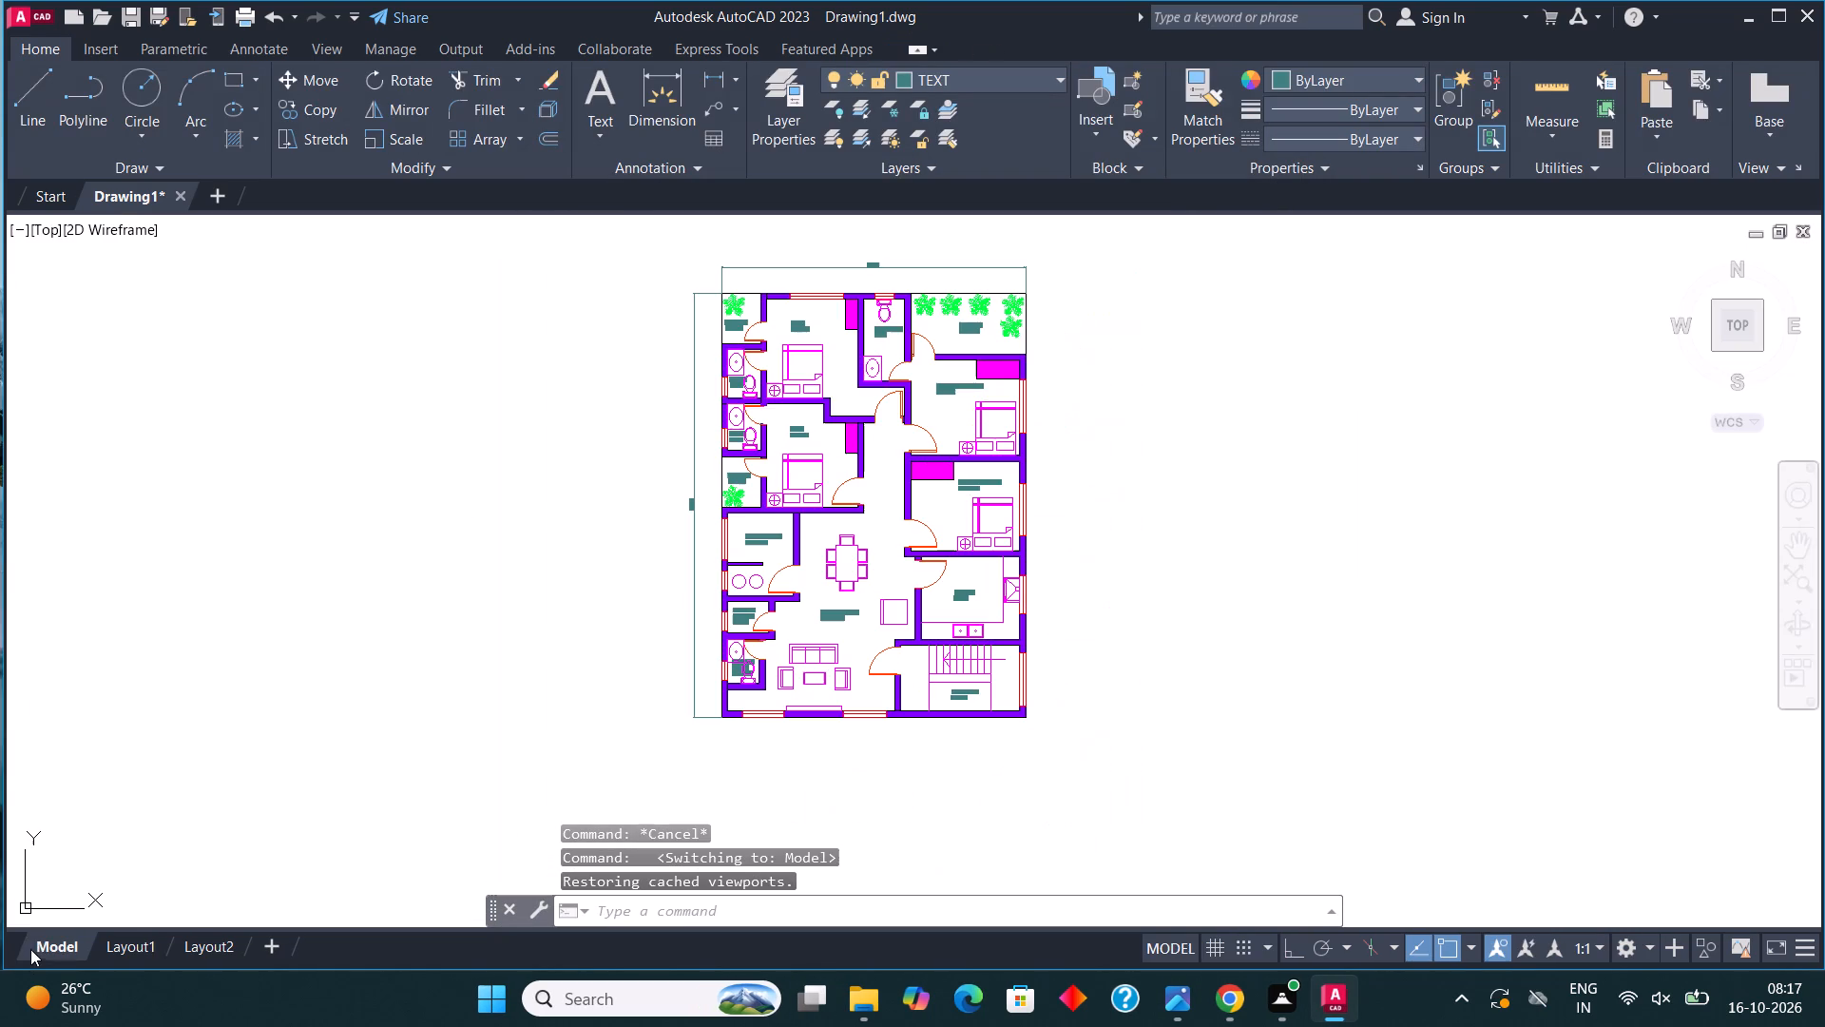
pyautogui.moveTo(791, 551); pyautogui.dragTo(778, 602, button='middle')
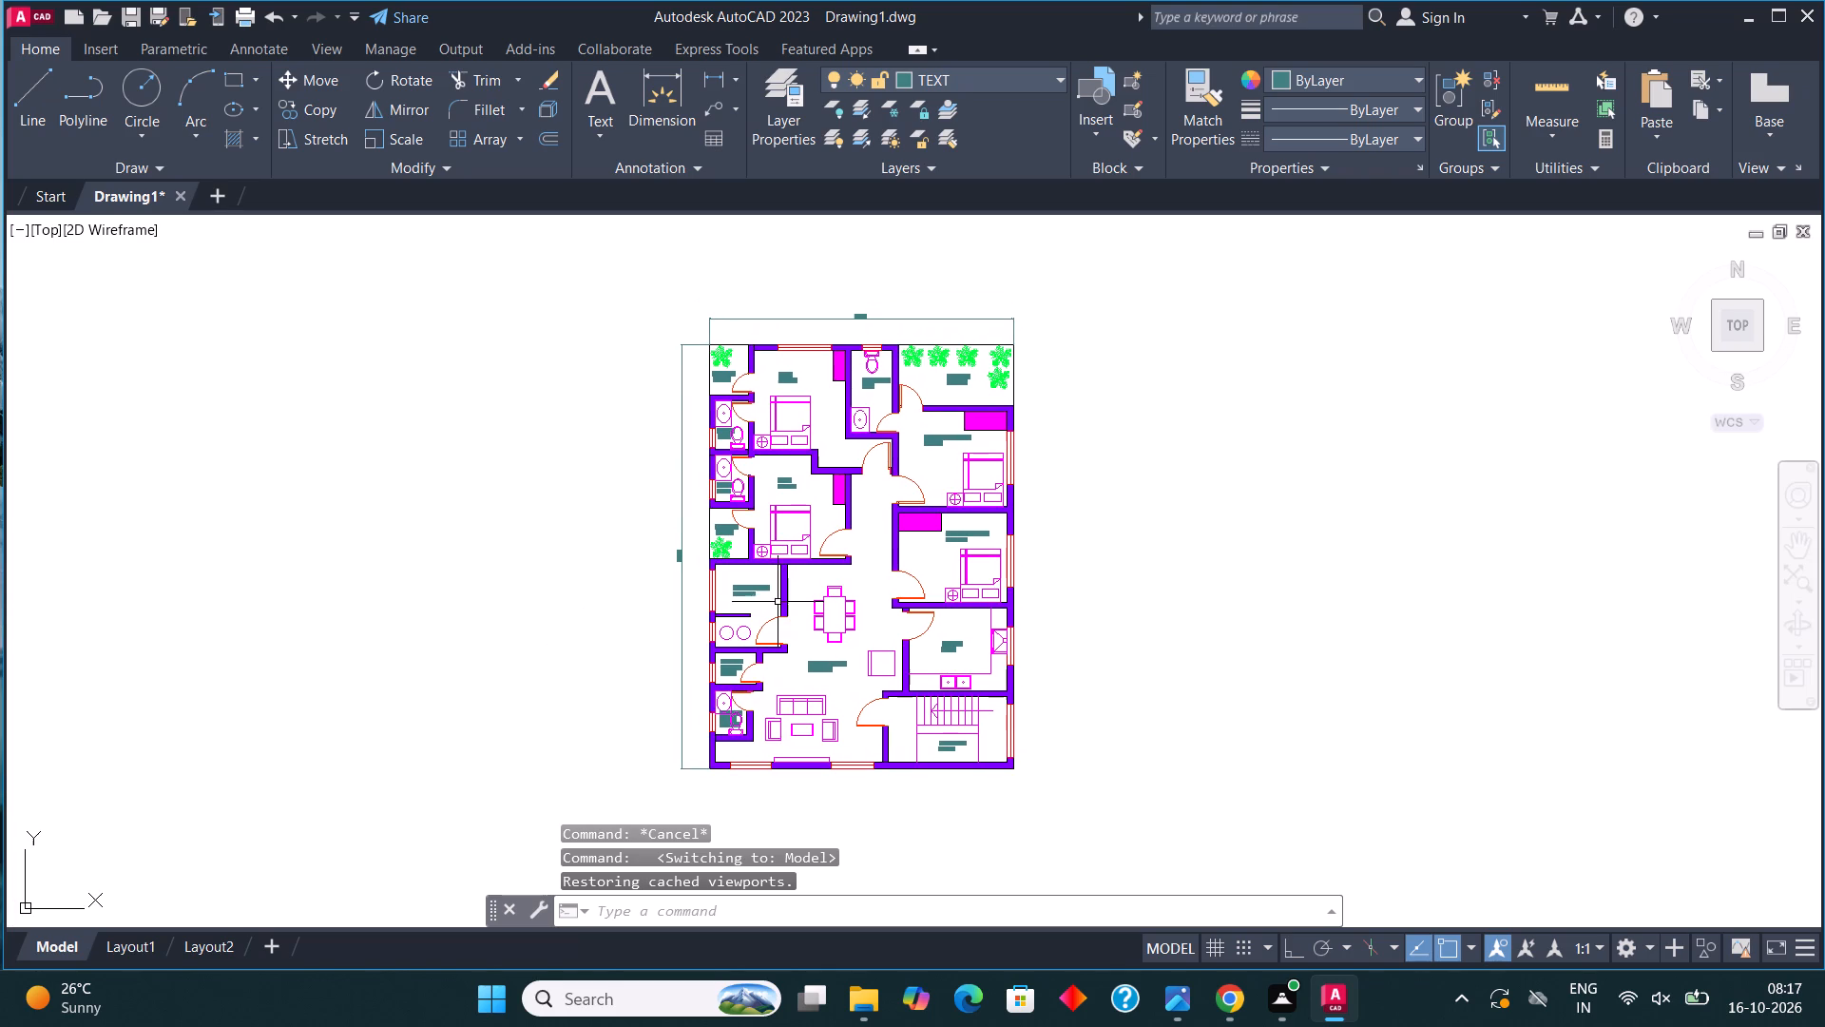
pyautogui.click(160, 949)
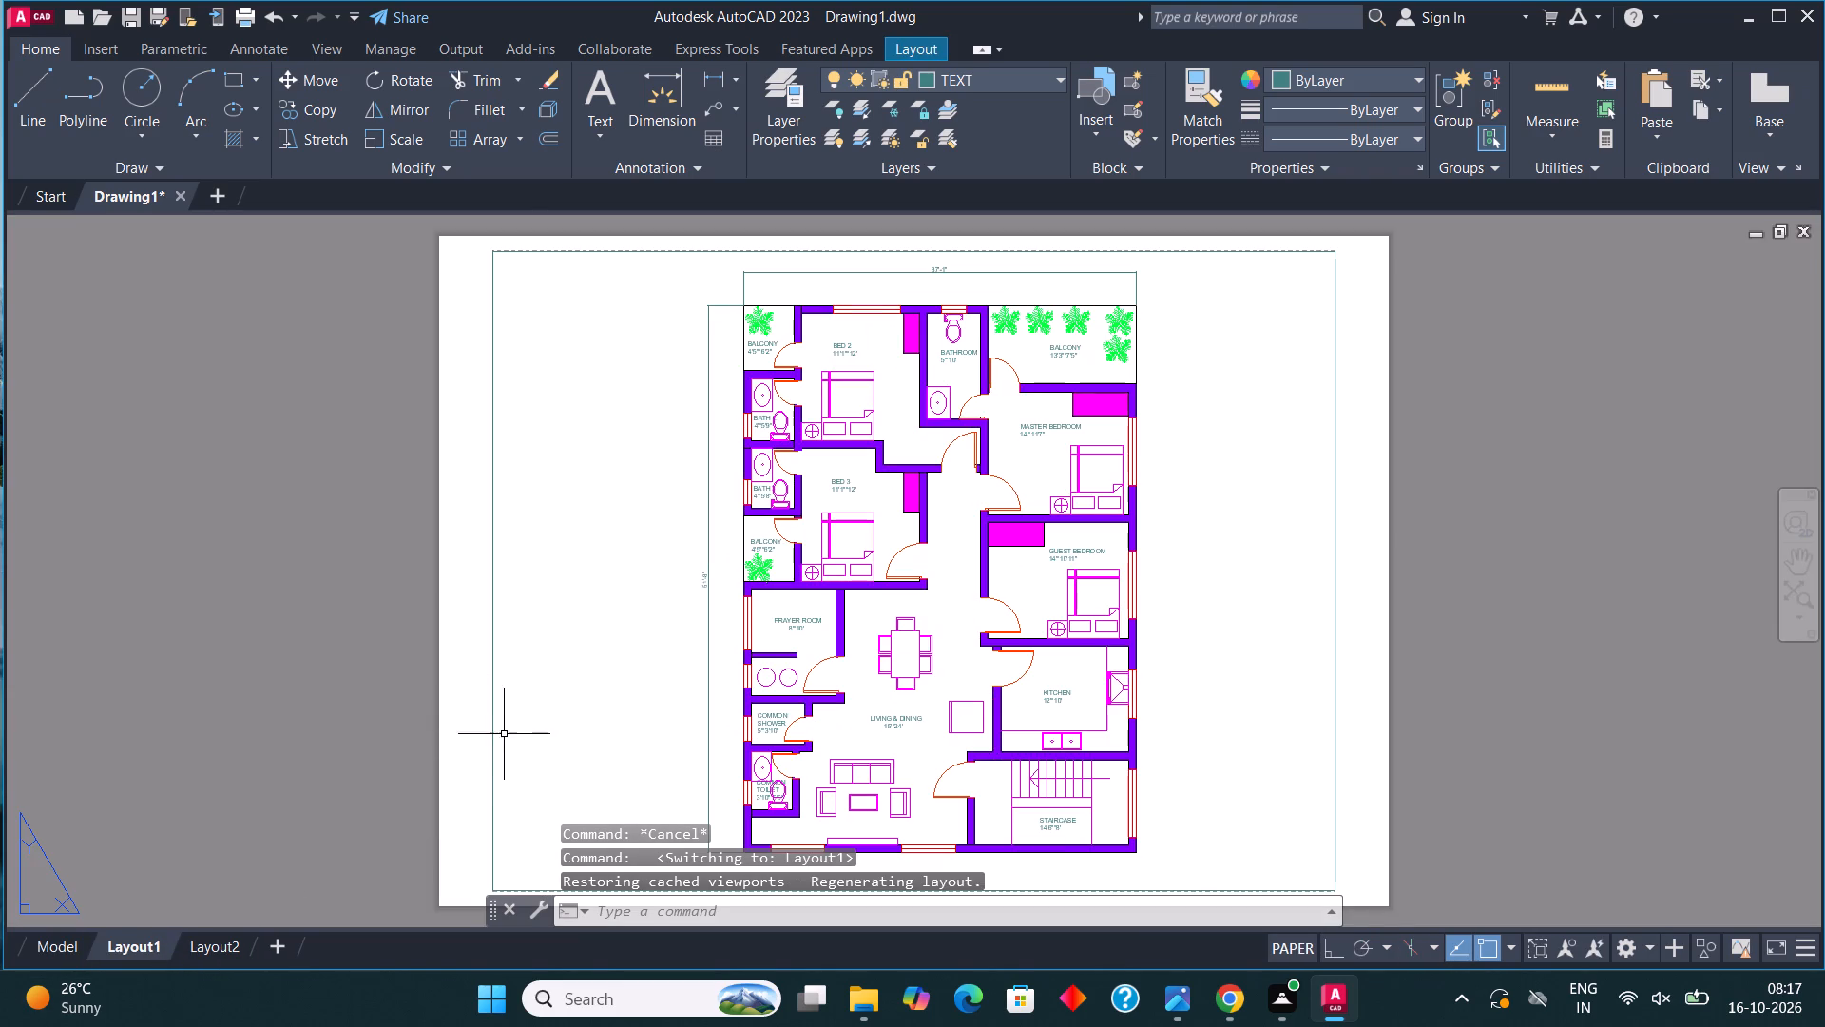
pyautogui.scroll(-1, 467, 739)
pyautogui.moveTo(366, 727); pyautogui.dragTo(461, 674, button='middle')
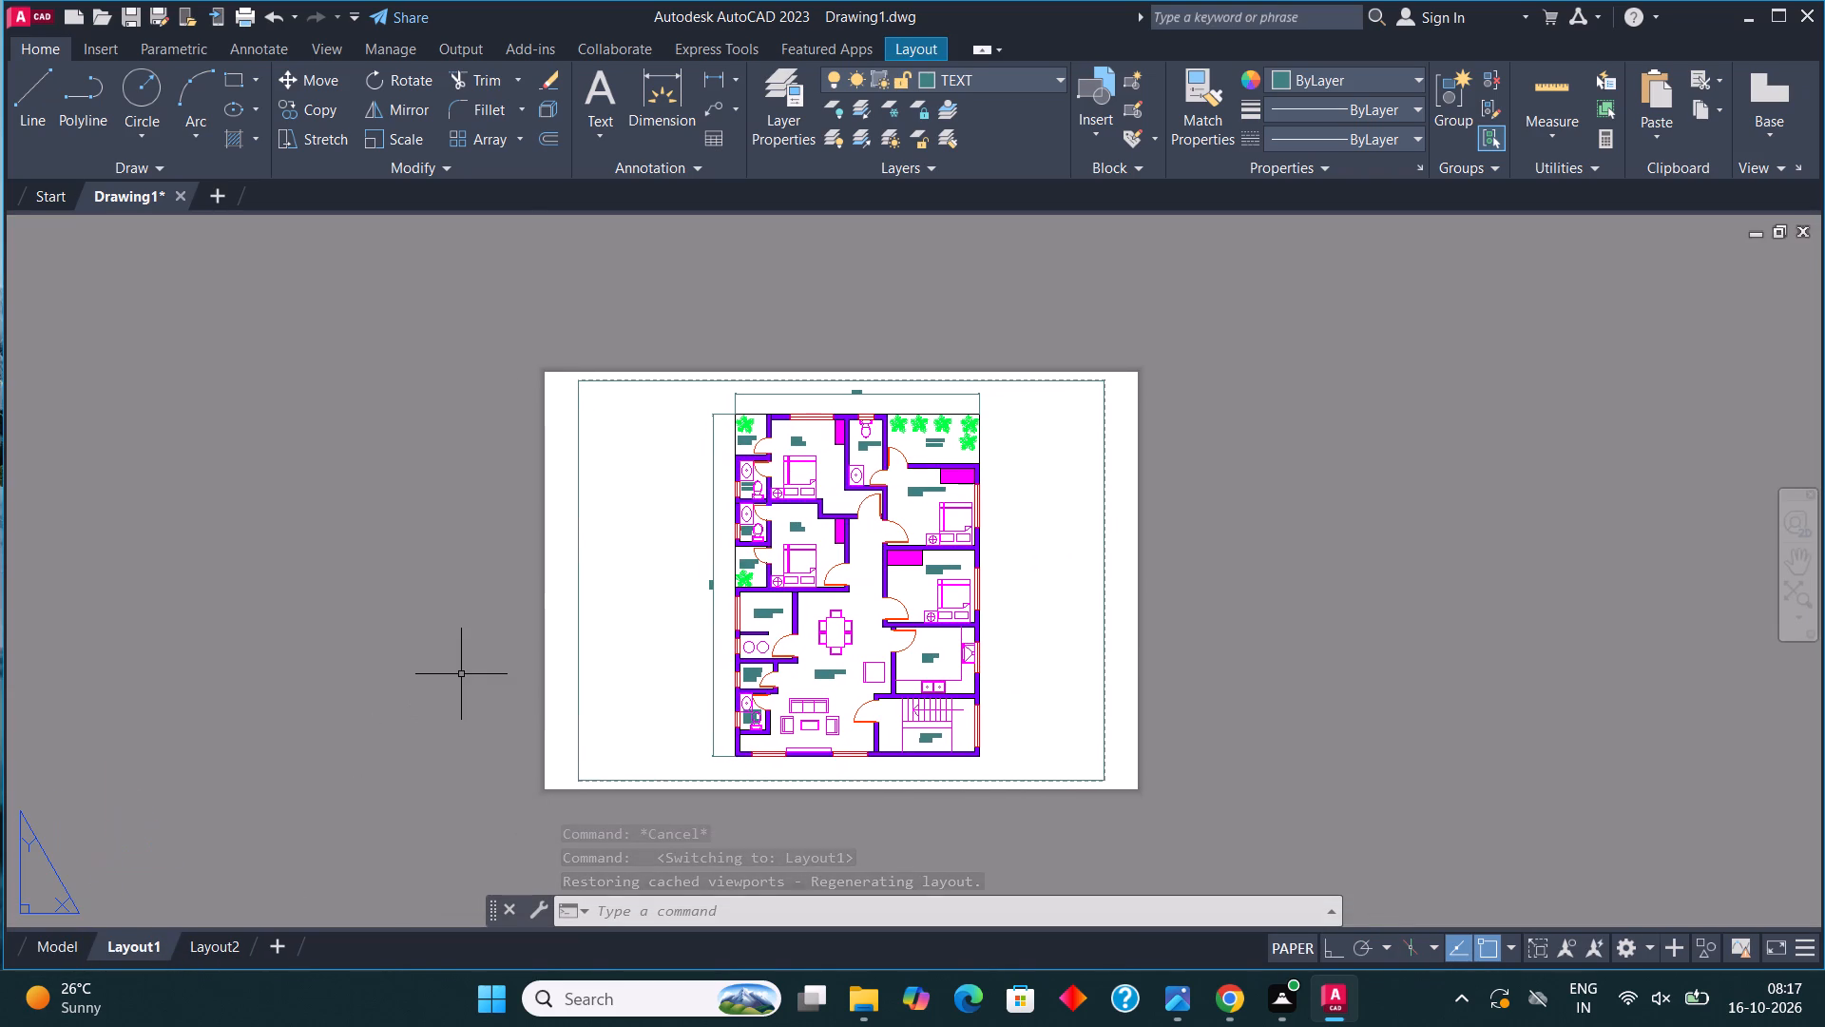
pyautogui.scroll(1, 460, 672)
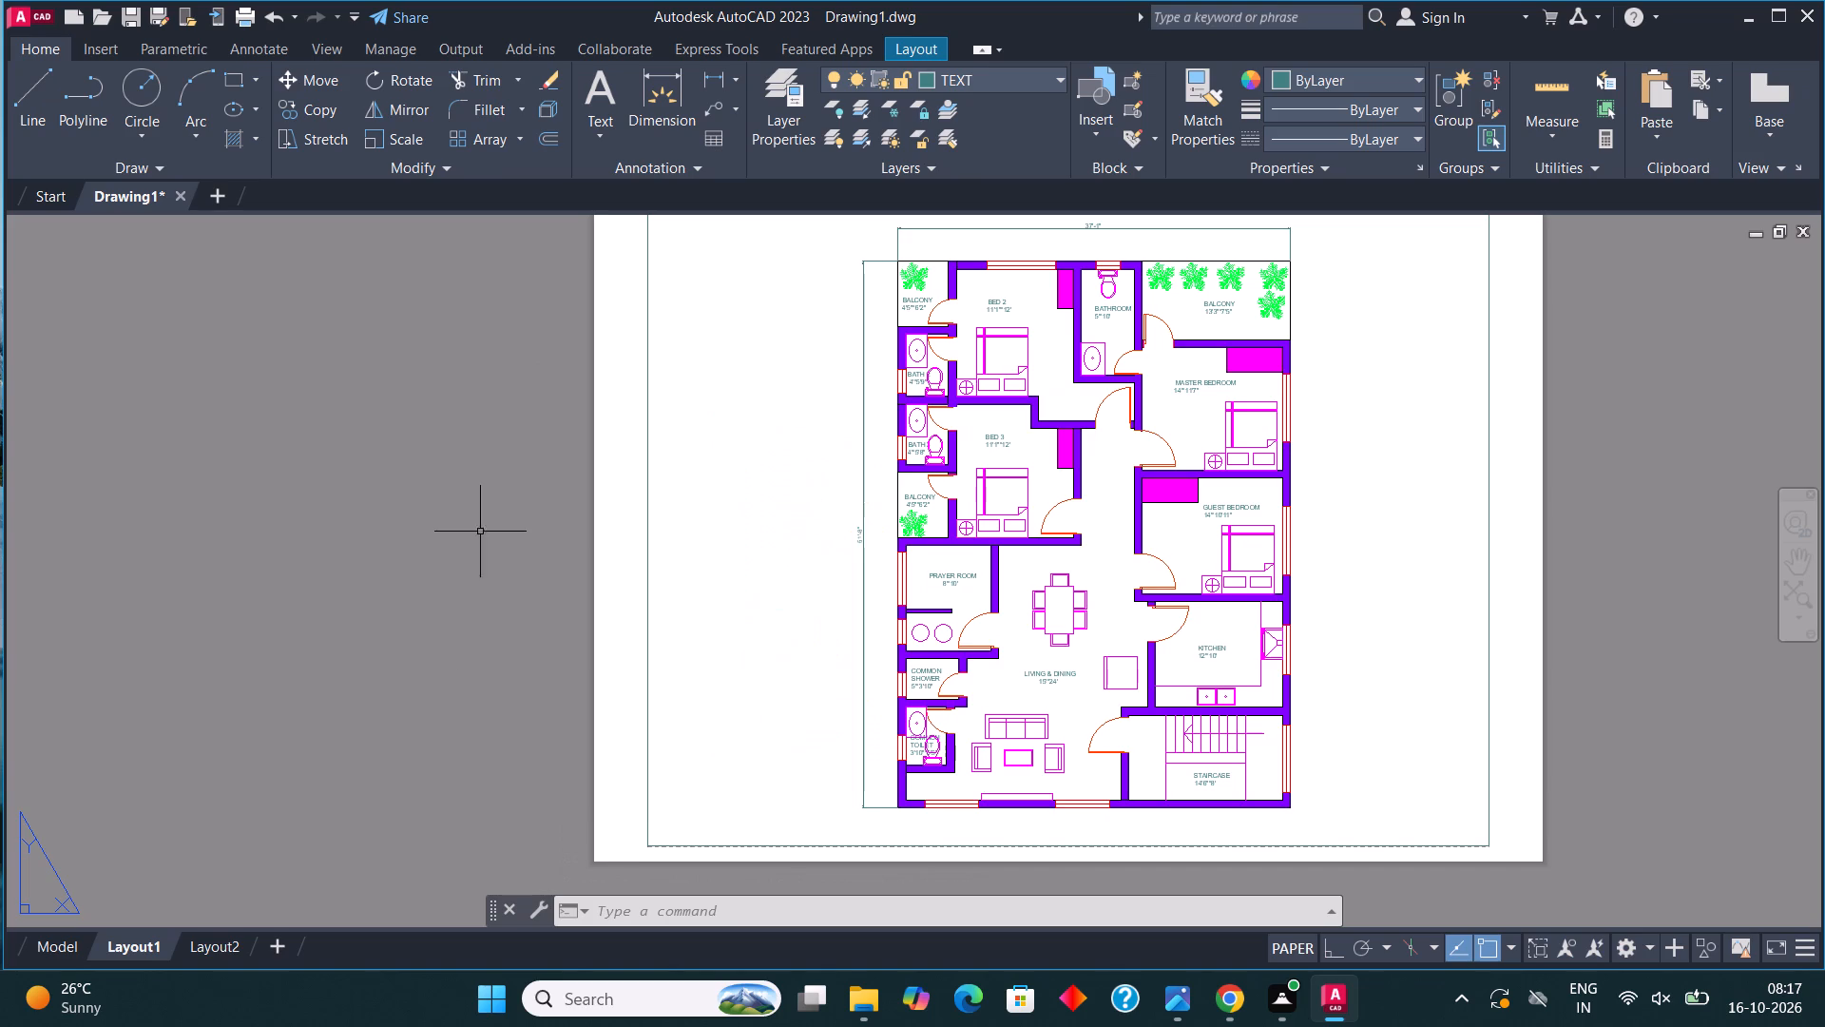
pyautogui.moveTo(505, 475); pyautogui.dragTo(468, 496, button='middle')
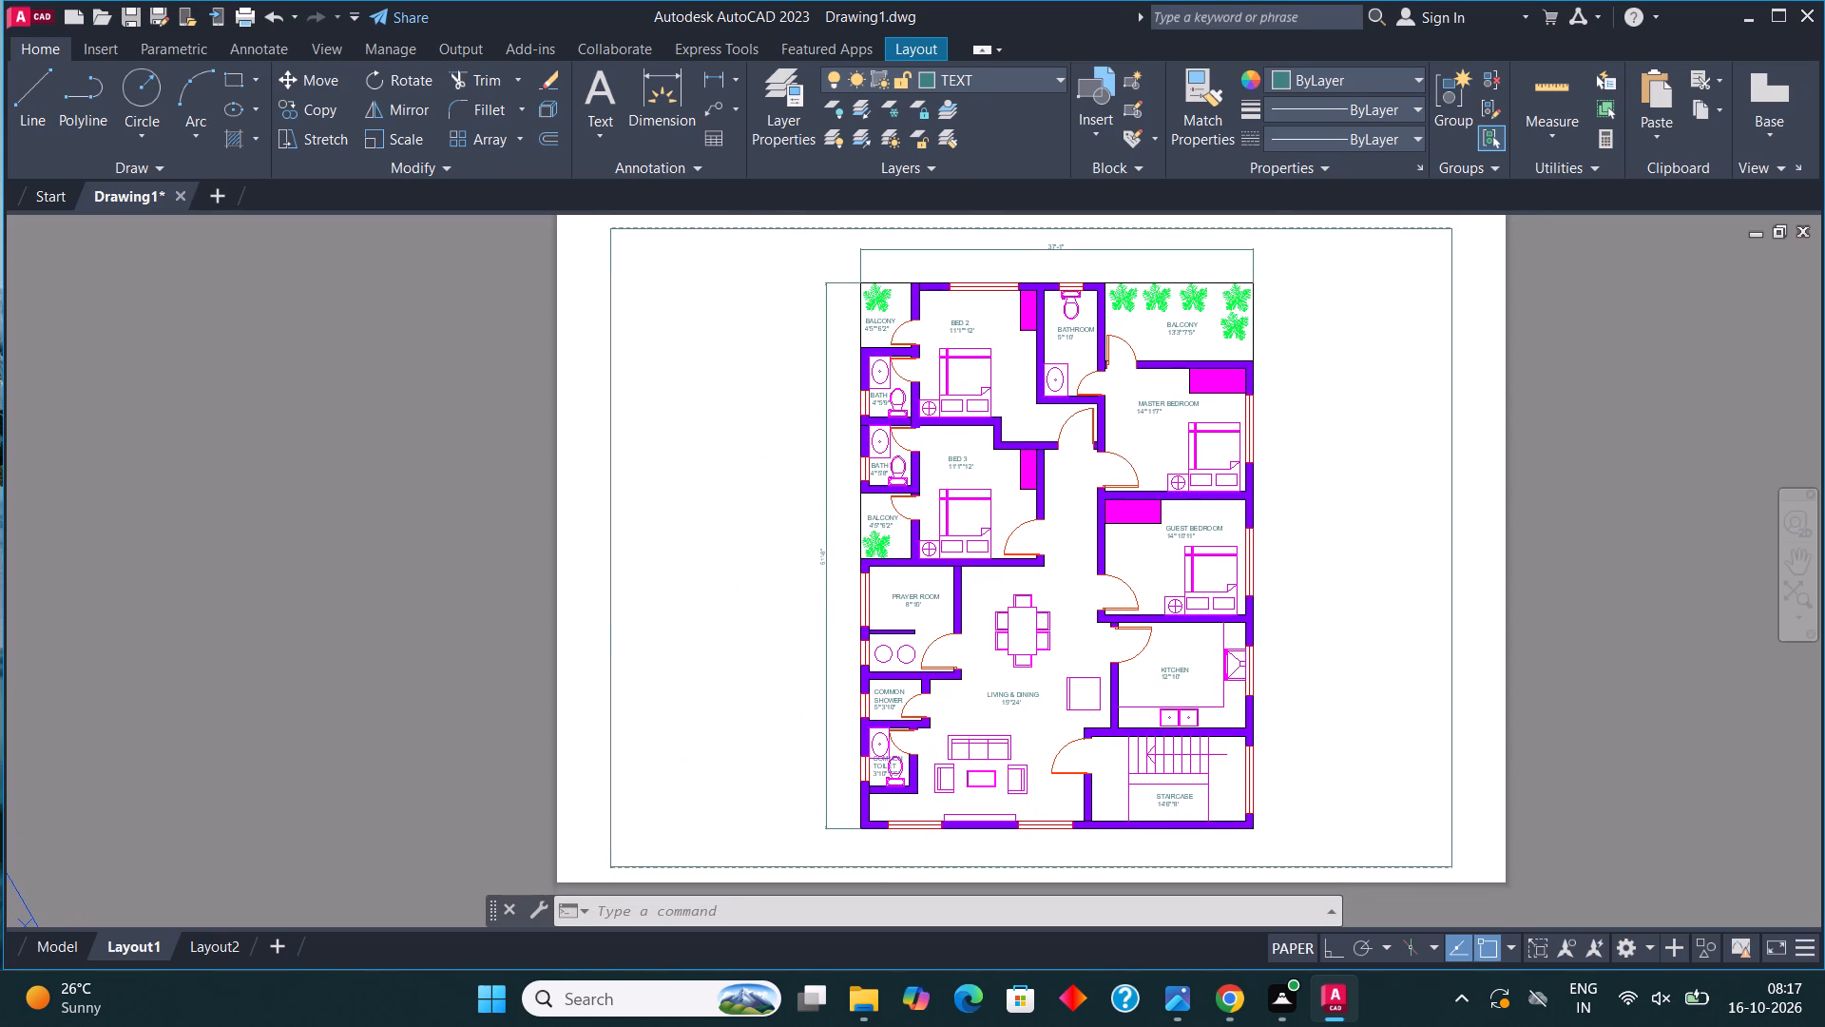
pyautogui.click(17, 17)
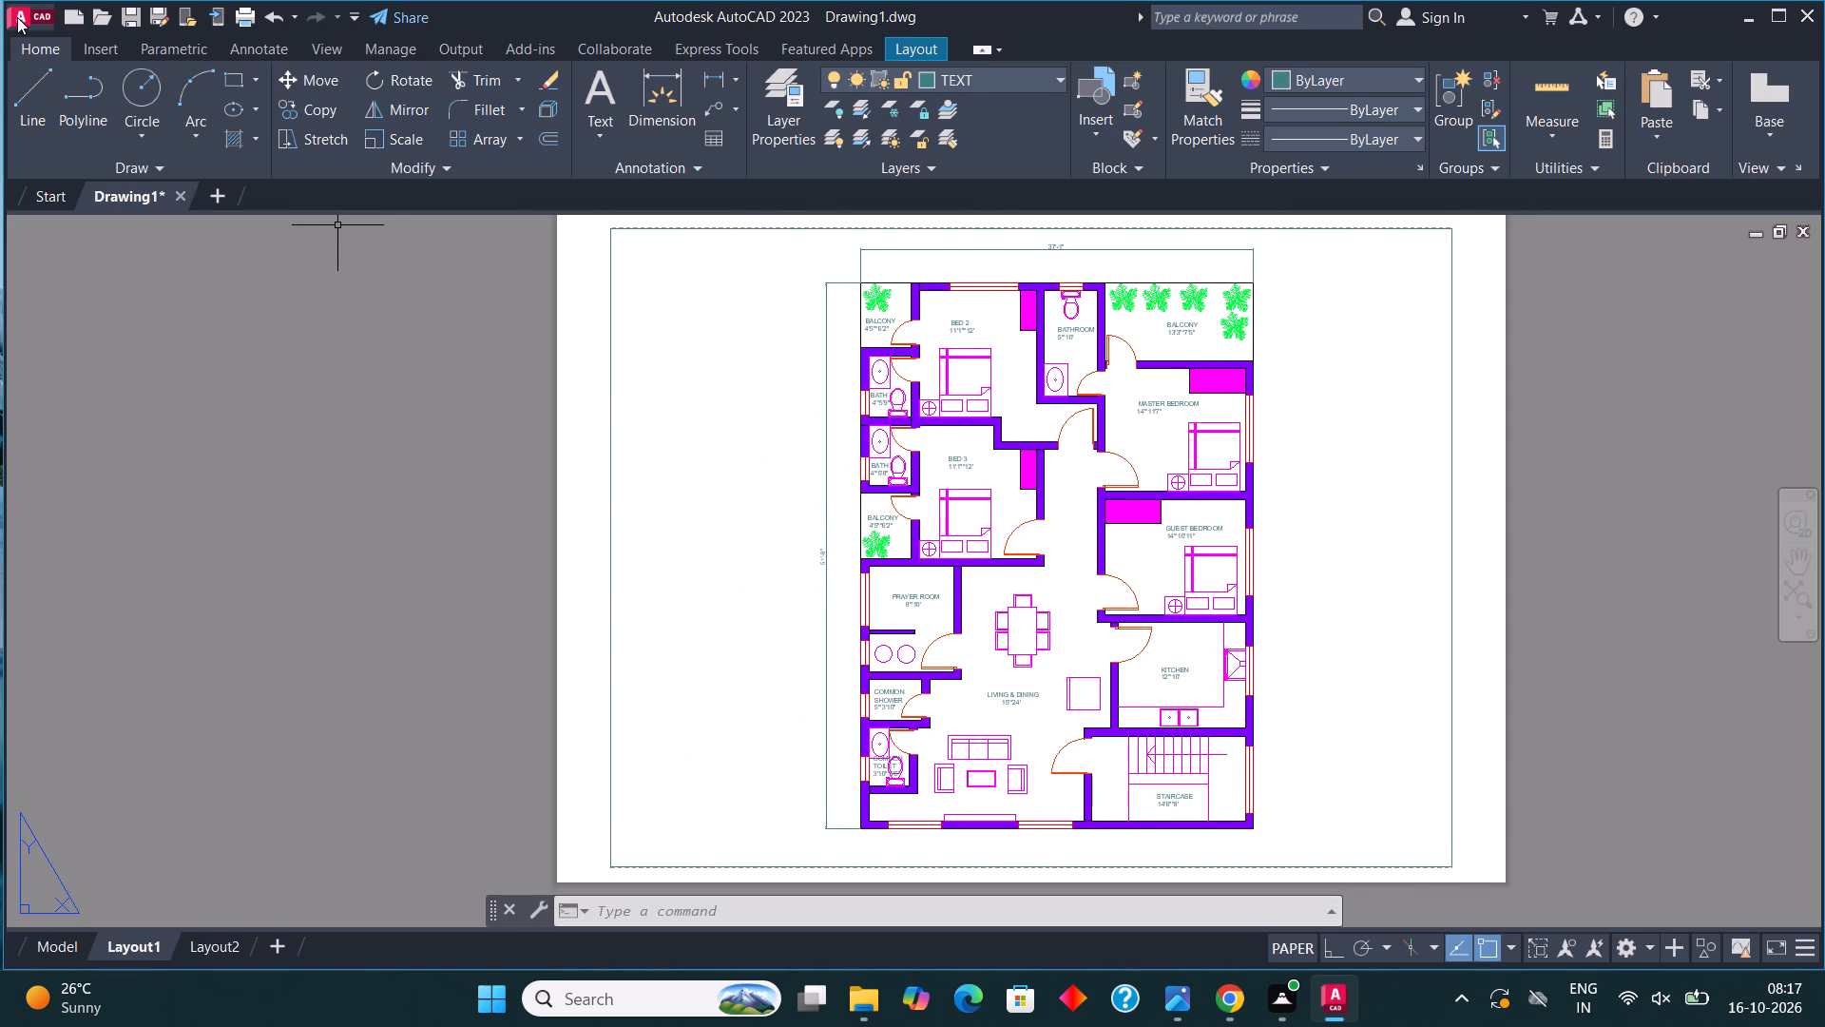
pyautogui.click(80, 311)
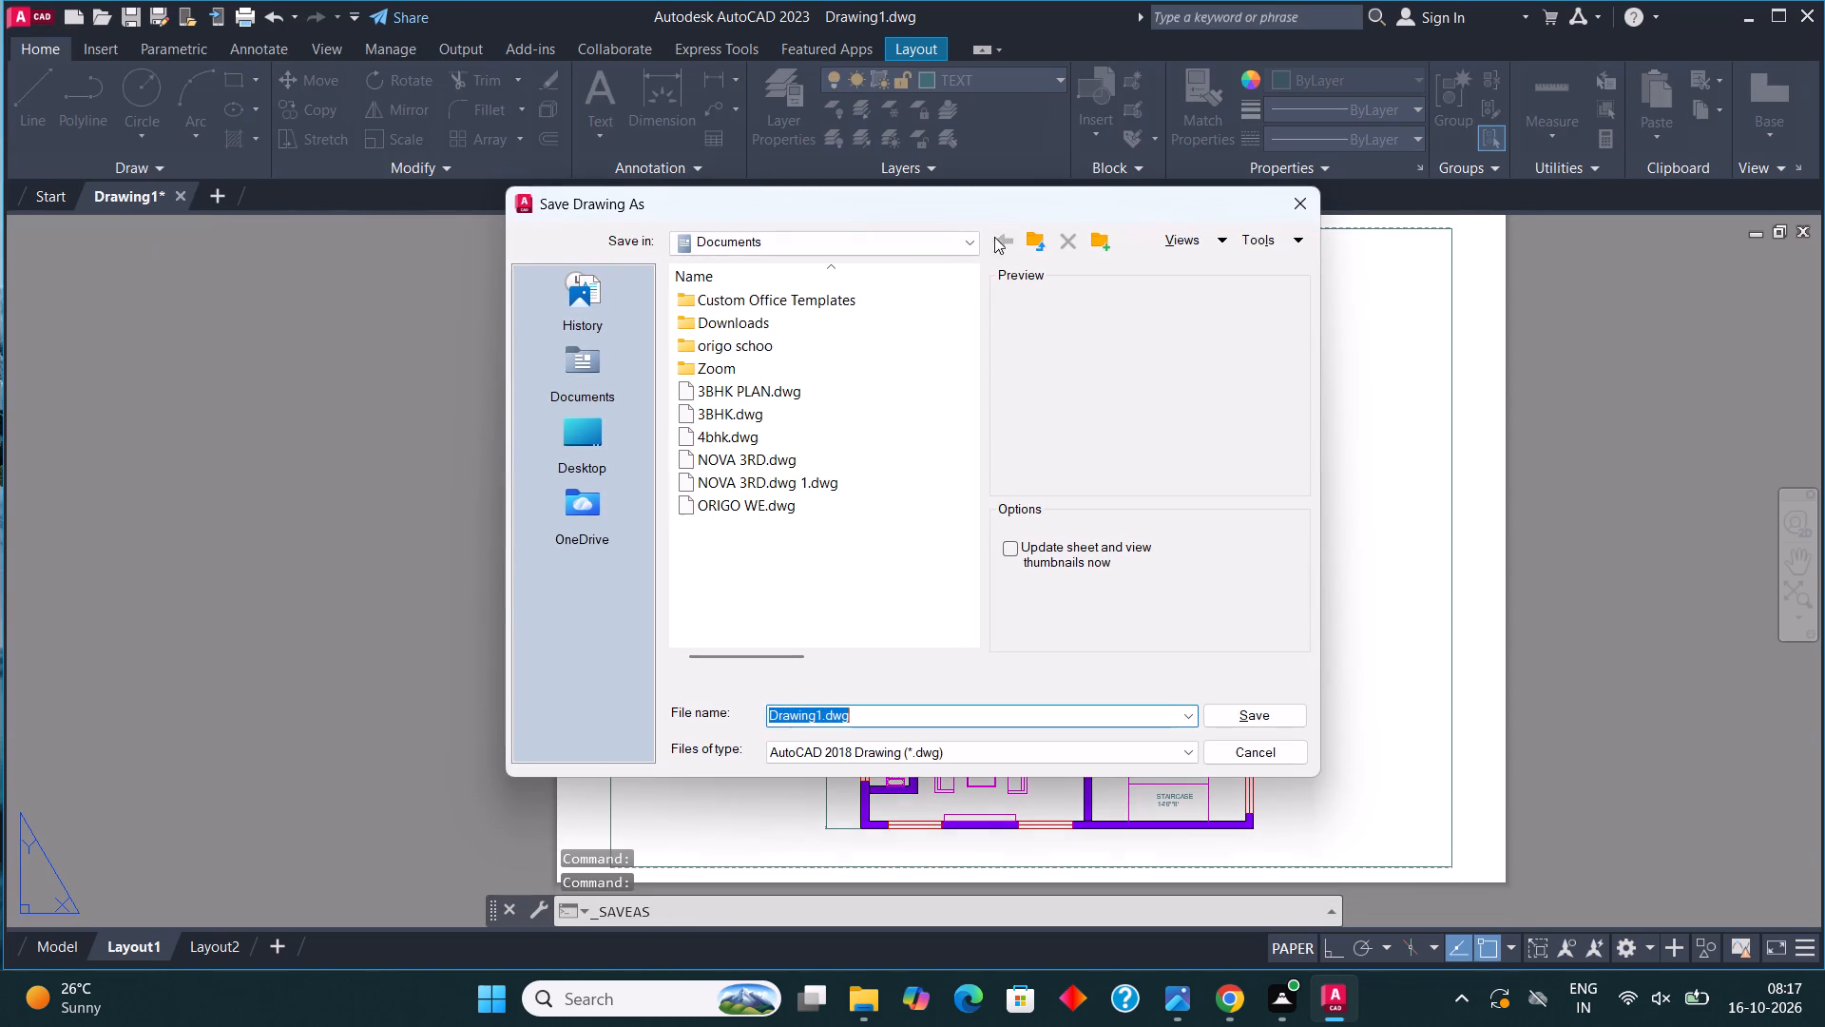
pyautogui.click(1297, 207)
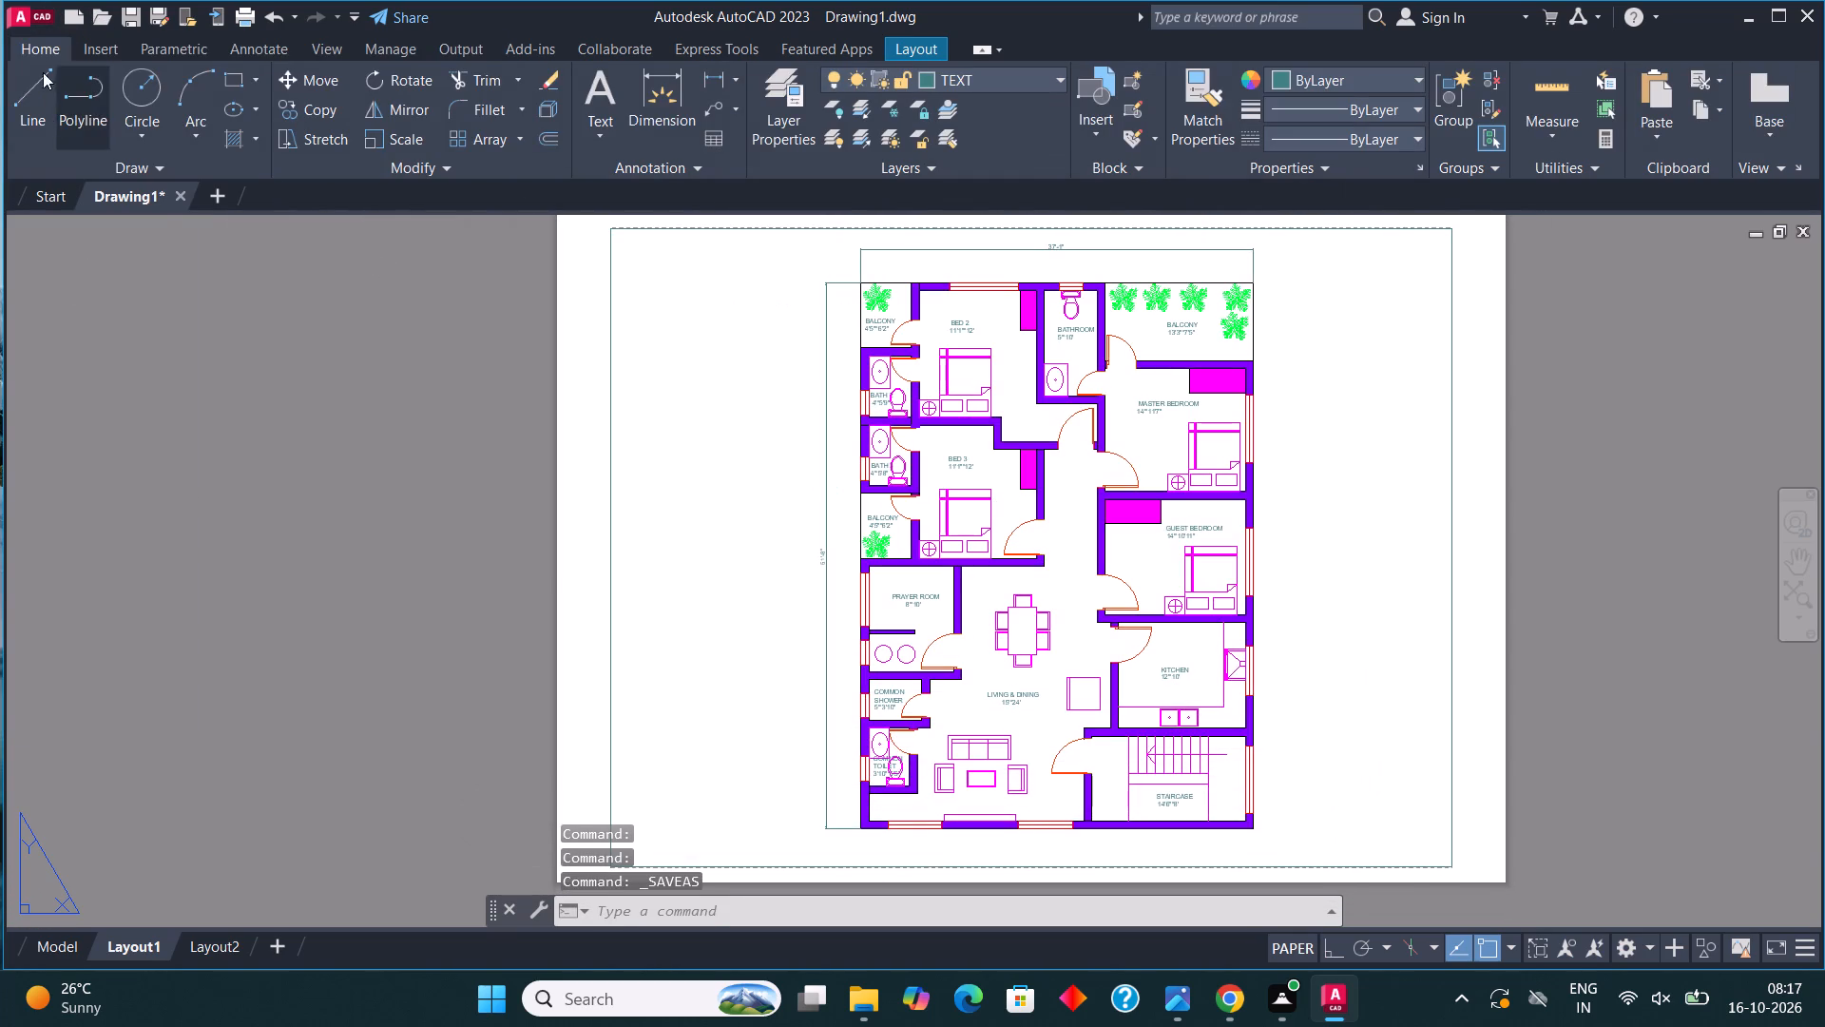
# Save the drawing as FIRST FLOOR PLAN in the Documents folder.
pyautogui.click(25, 22)
pyautogui.click(72, 267)
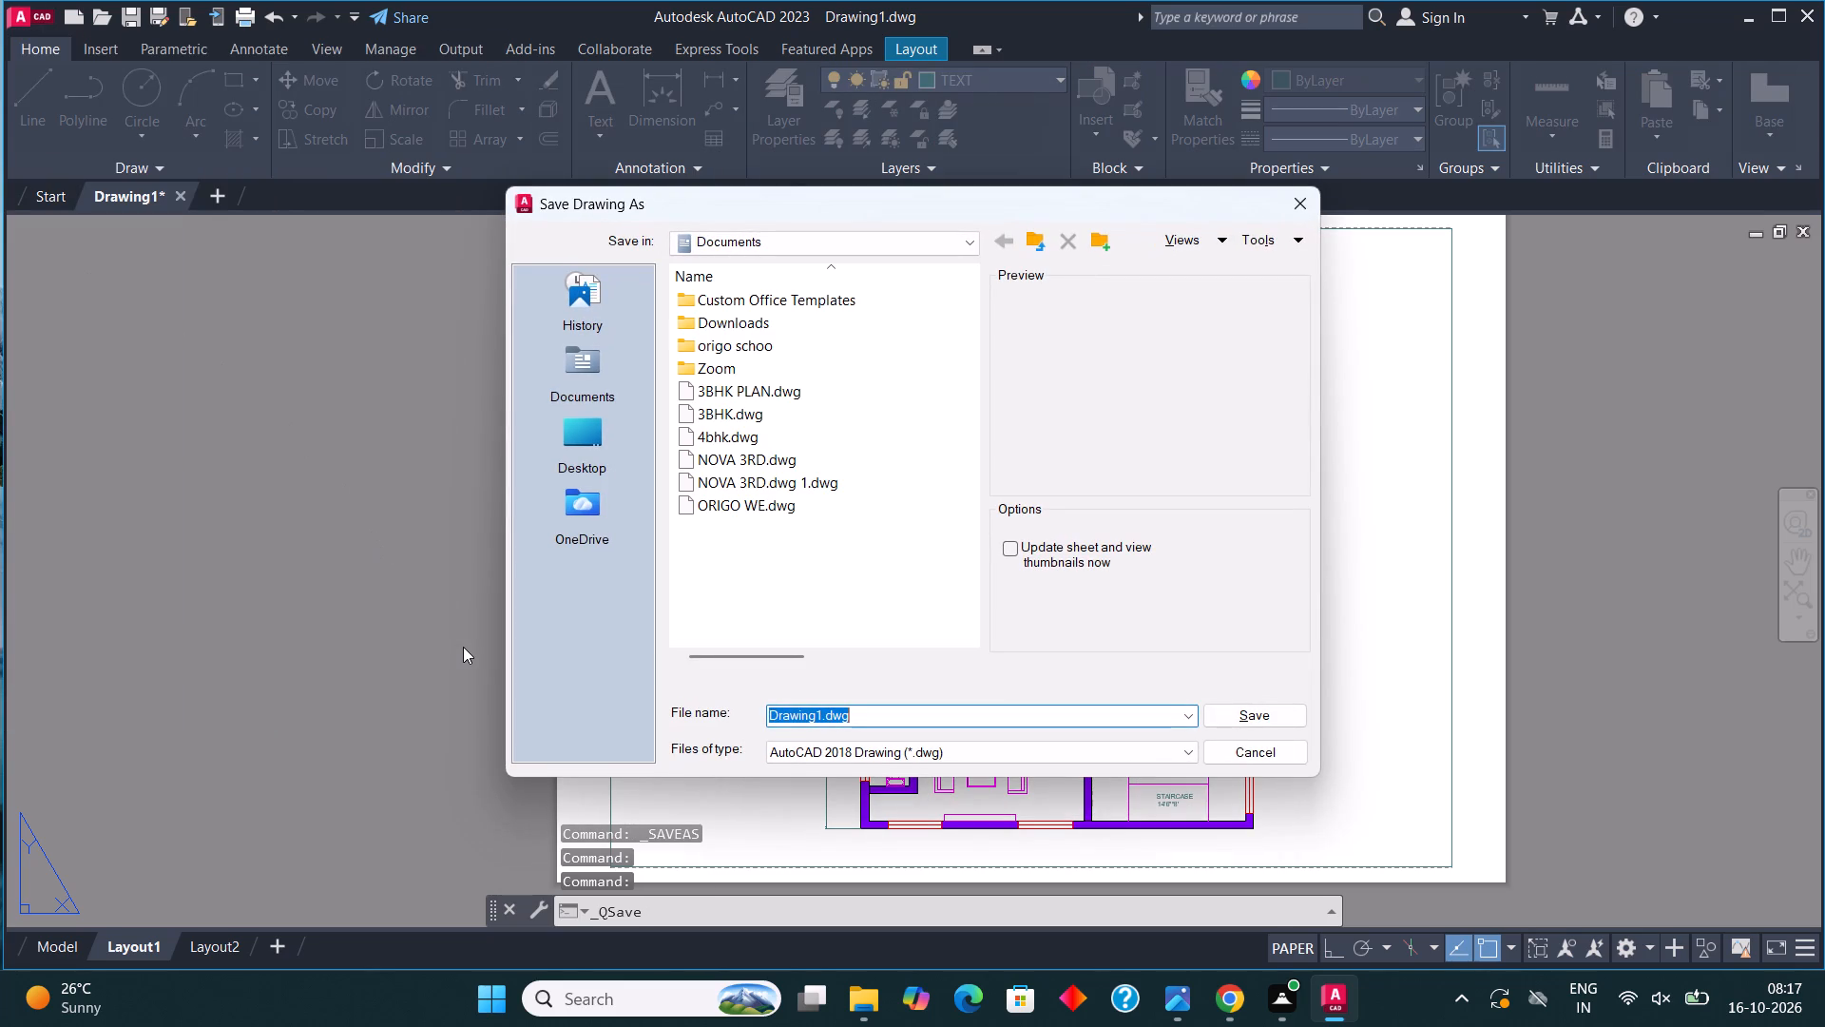
pyautogui.write('FIRST')
pyautogui.press('space')
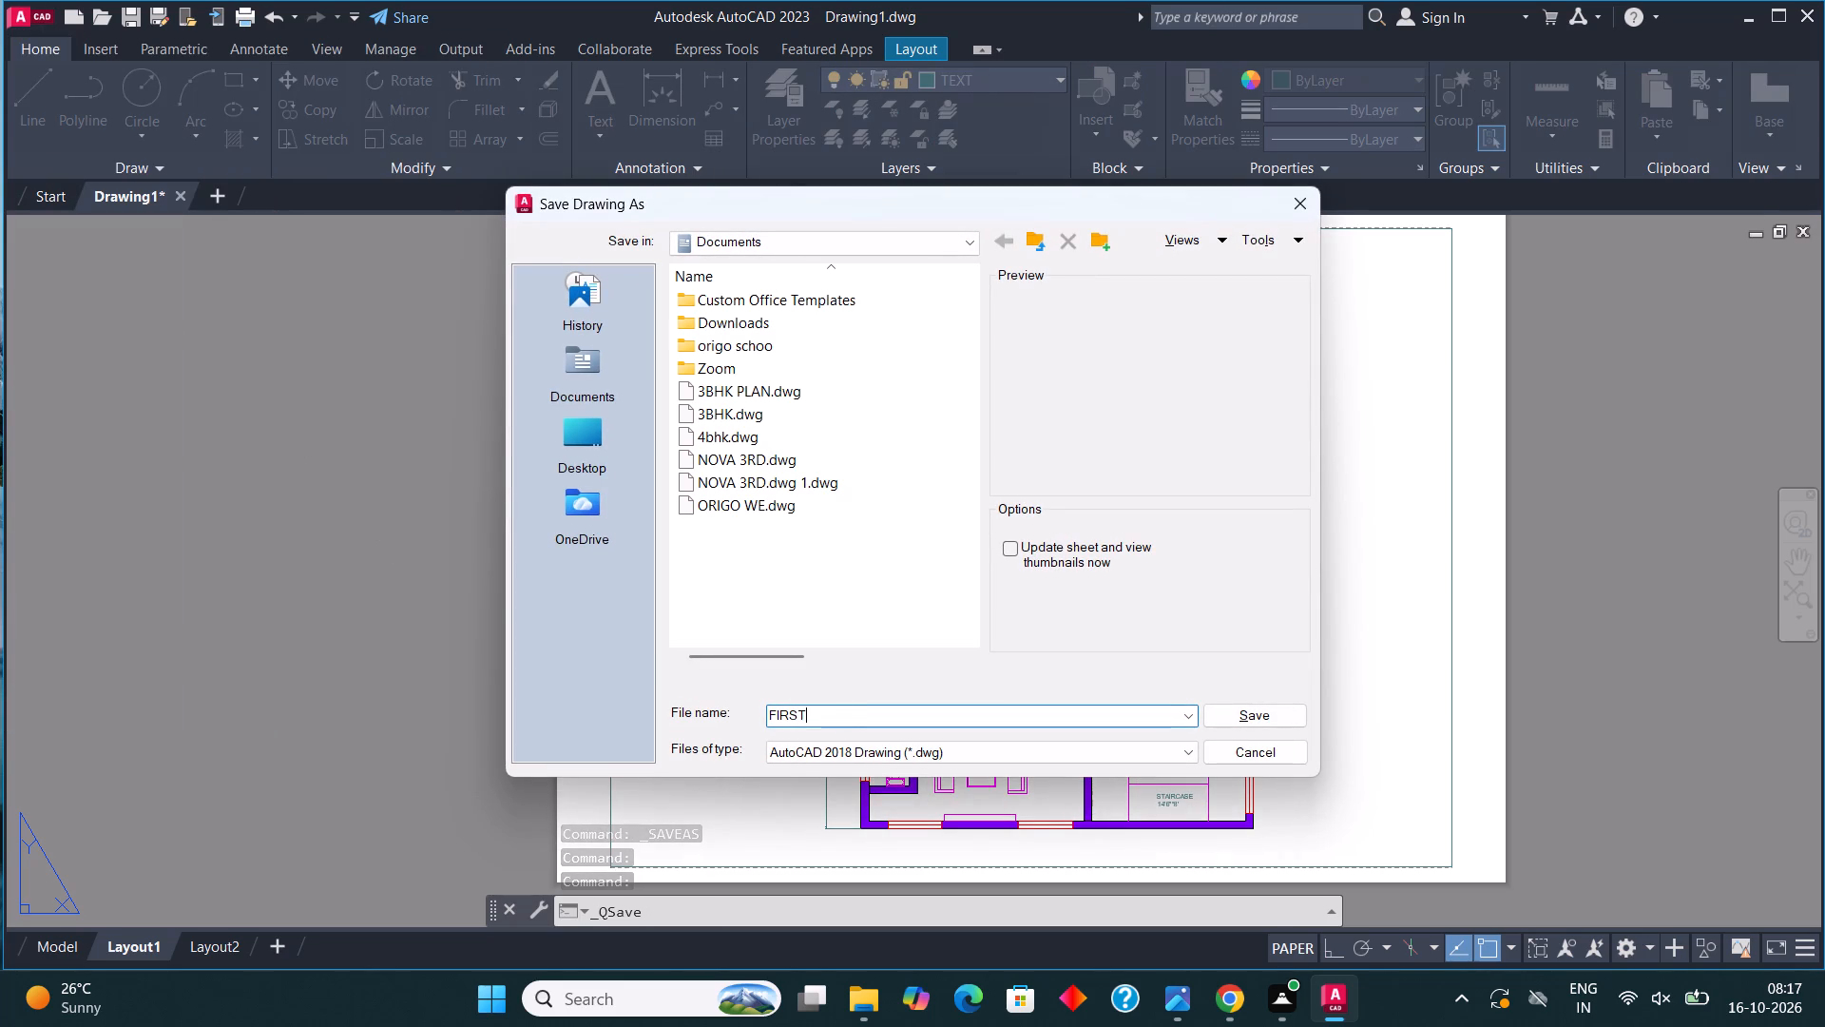
pyautogui.write('FLOOR PLAN')
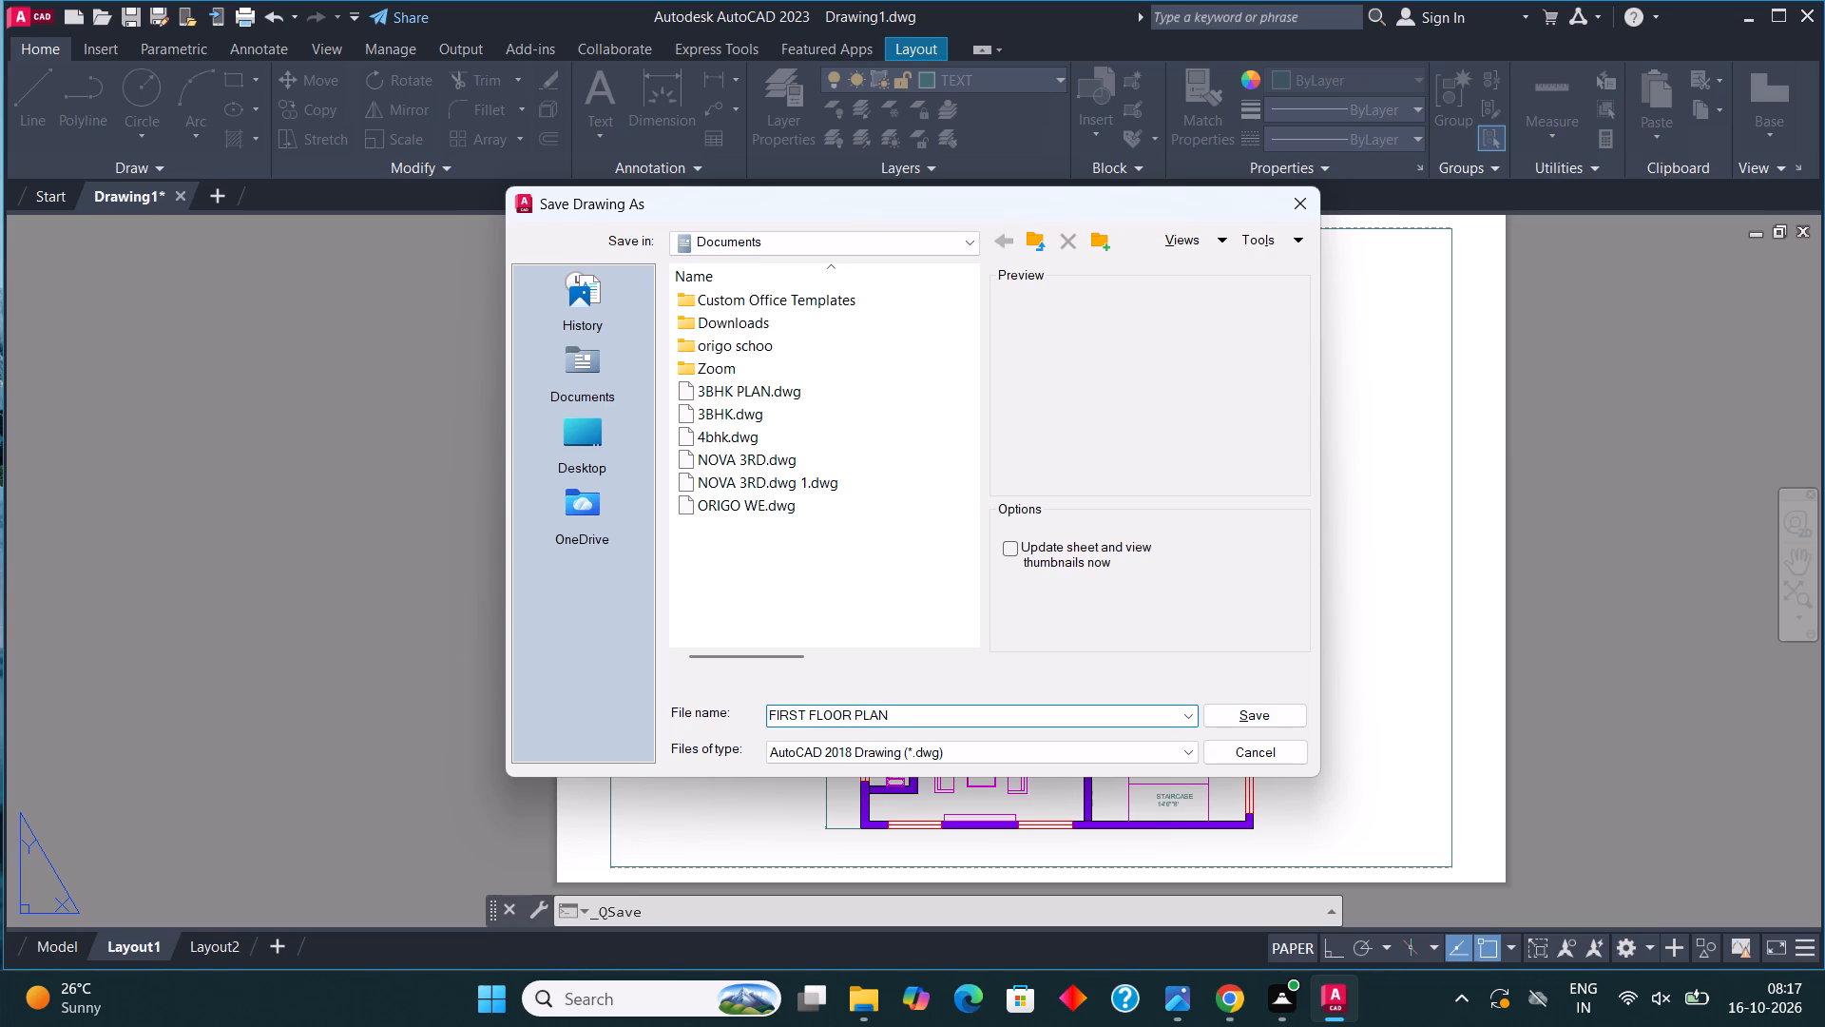
pyautogui.click(1261, 708)
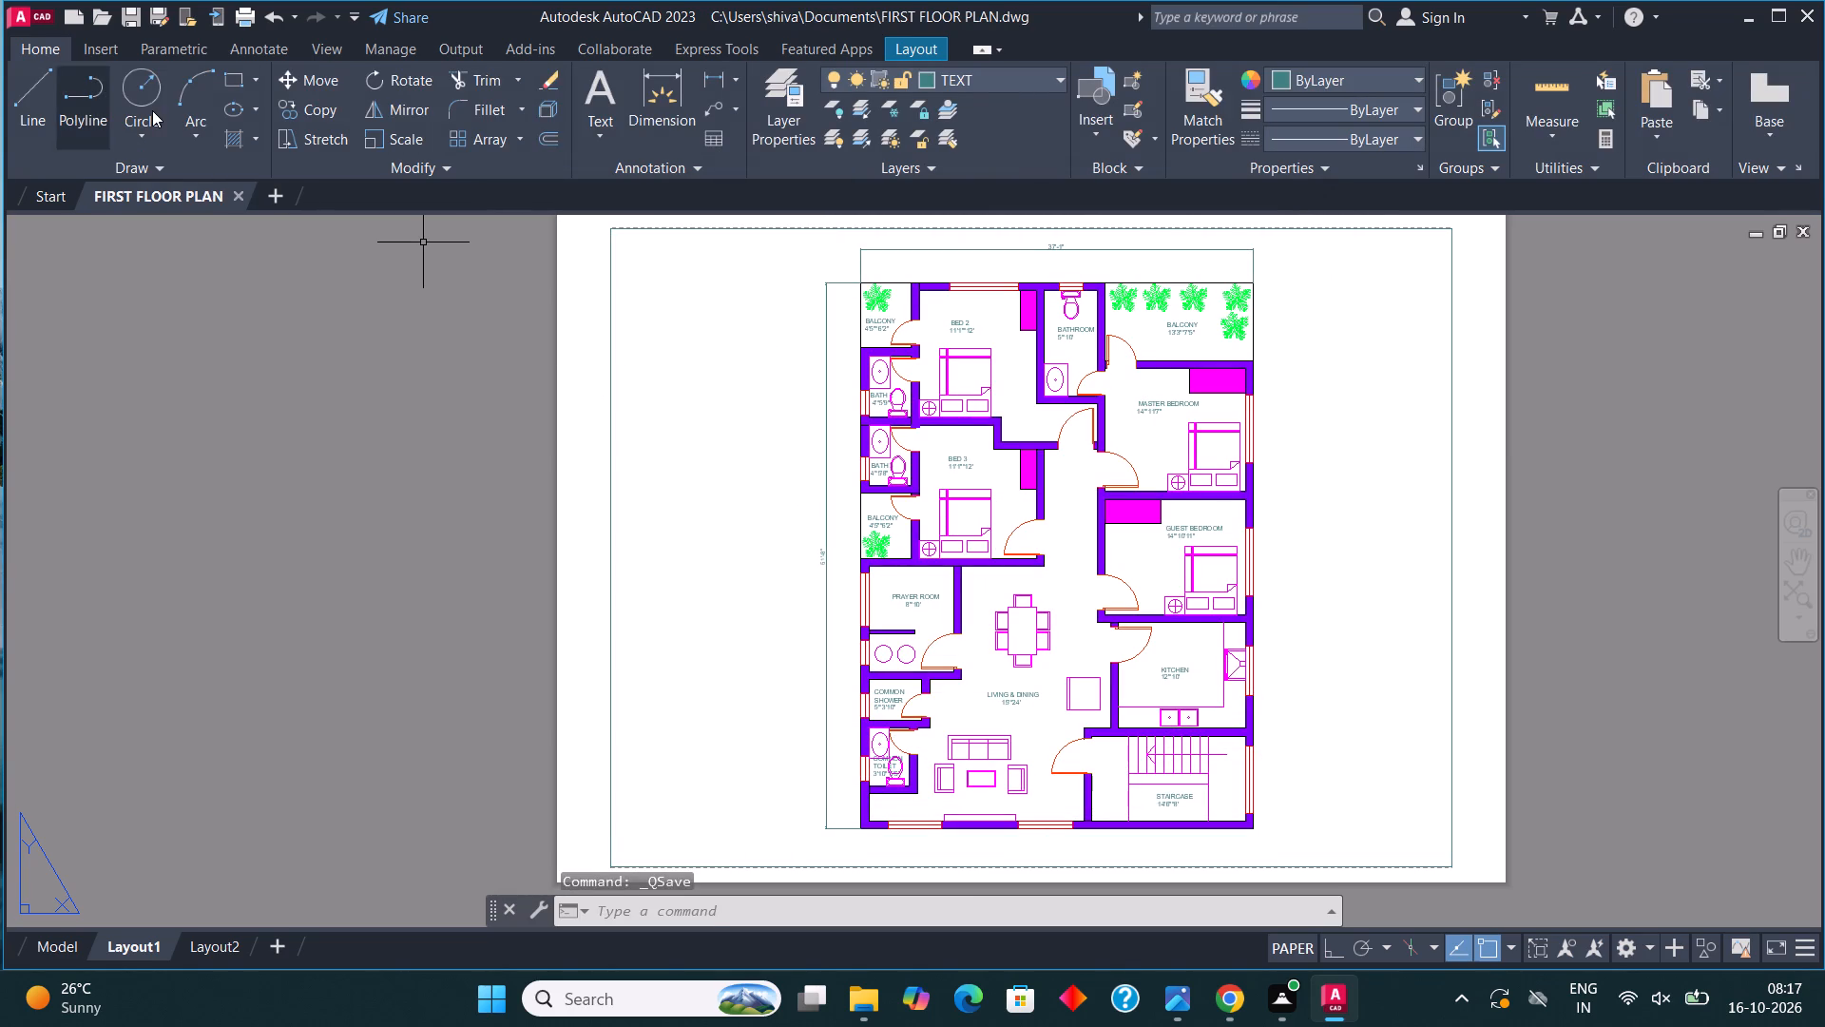
pyautogui.hotkey('ctrl', 's')
# Save the drawing as FIRST FLOOR PLAN.dwg in the Downloads folder, keeping the AutoCAD 2018 Drawing format.
pyautogui.click(36, 17)
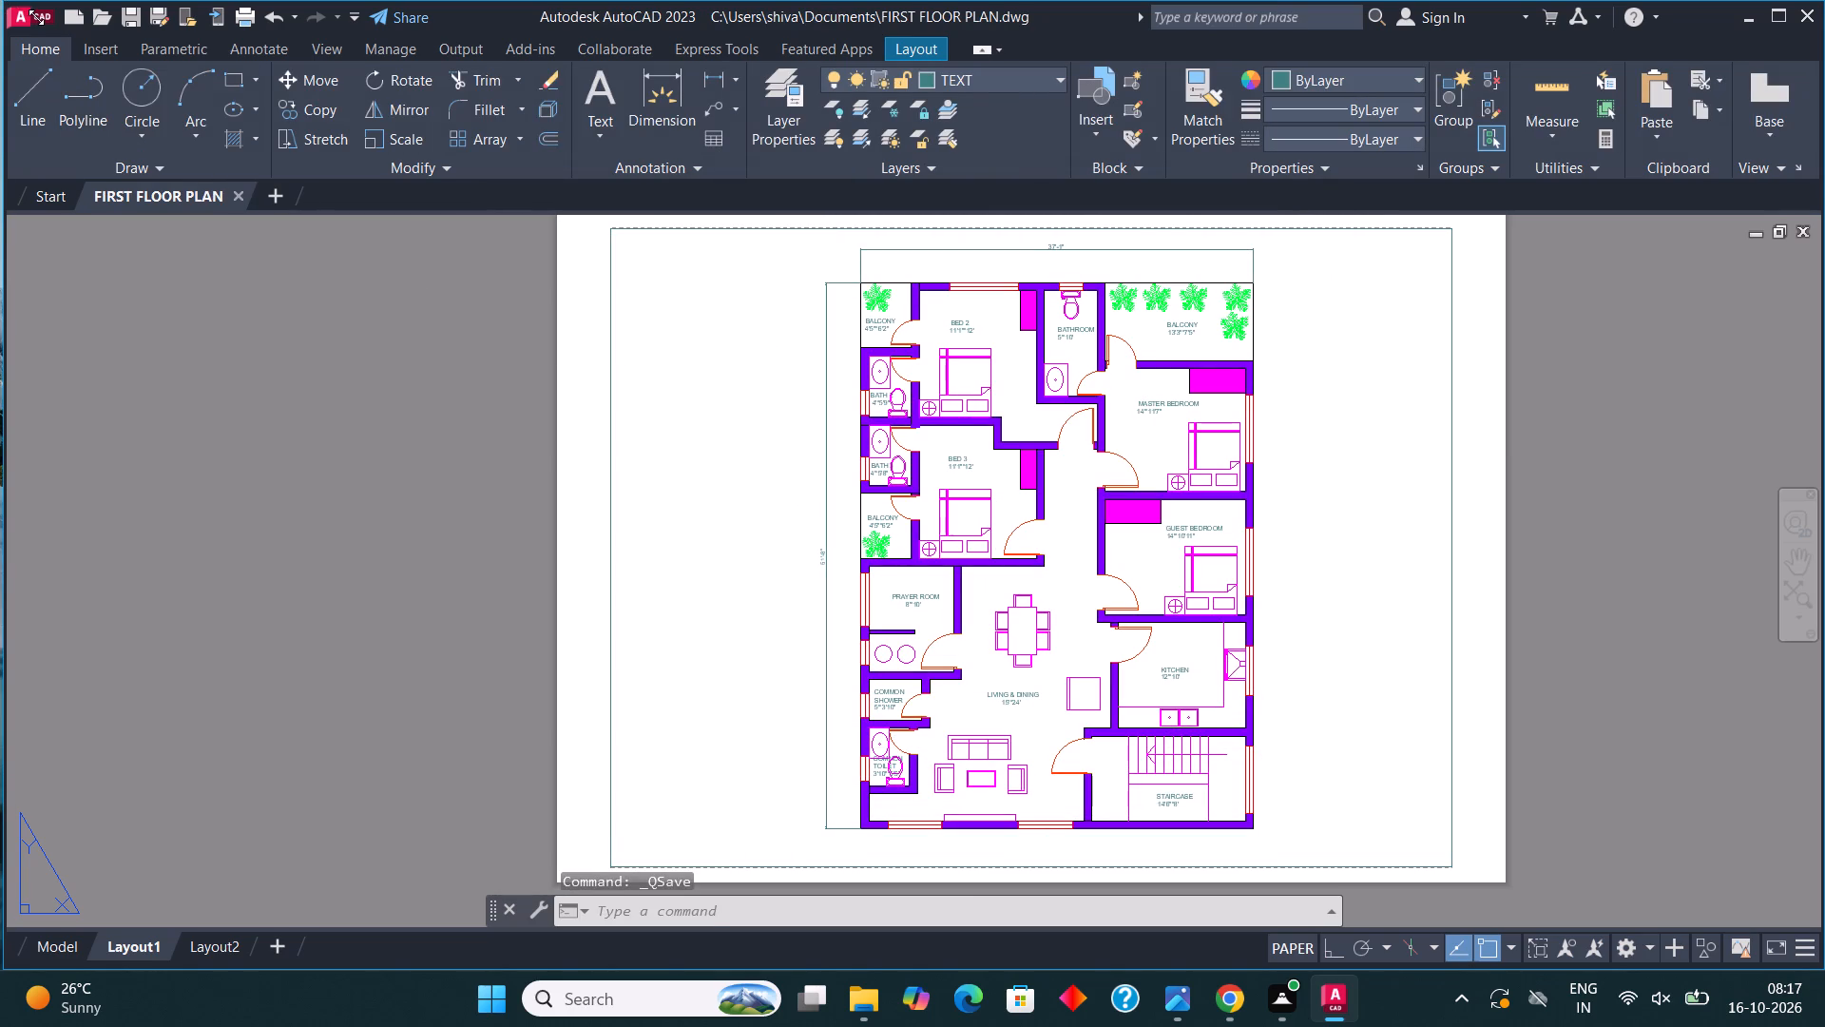
pyautogui.click(3, 29)
pyautogui.click(10, 31)
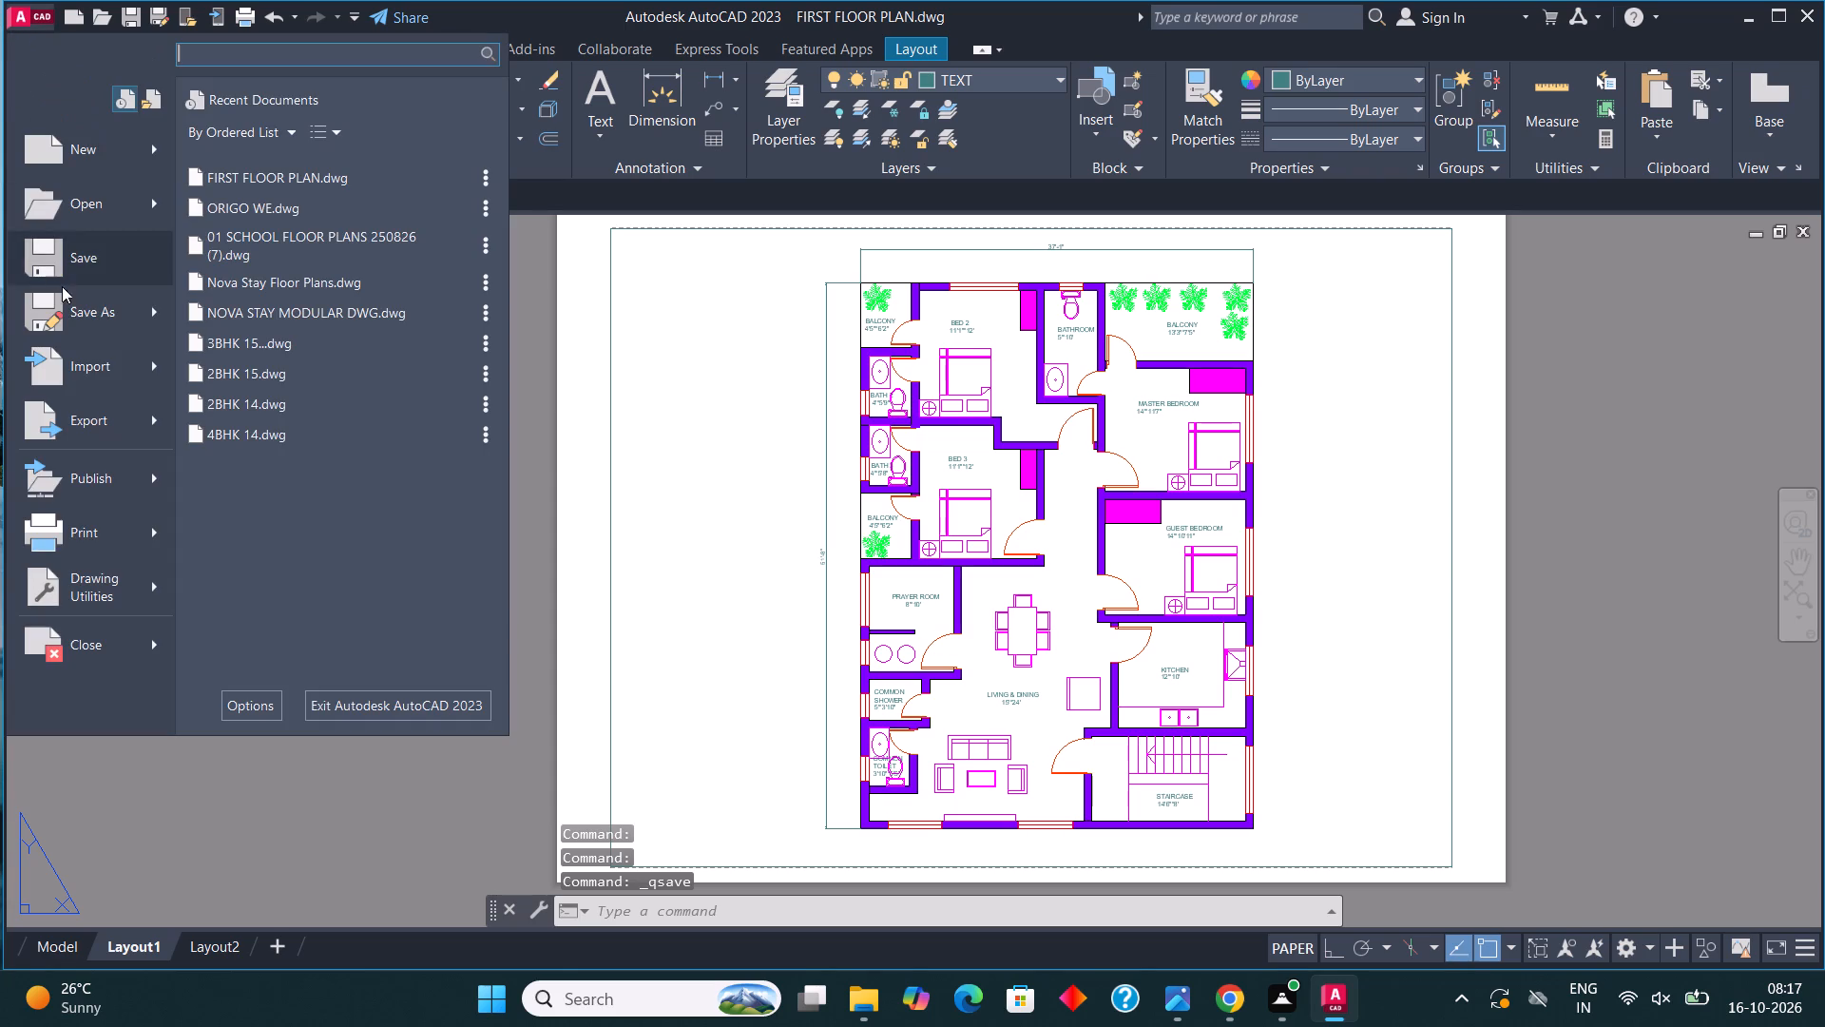
pyautogui.click(85, 317)
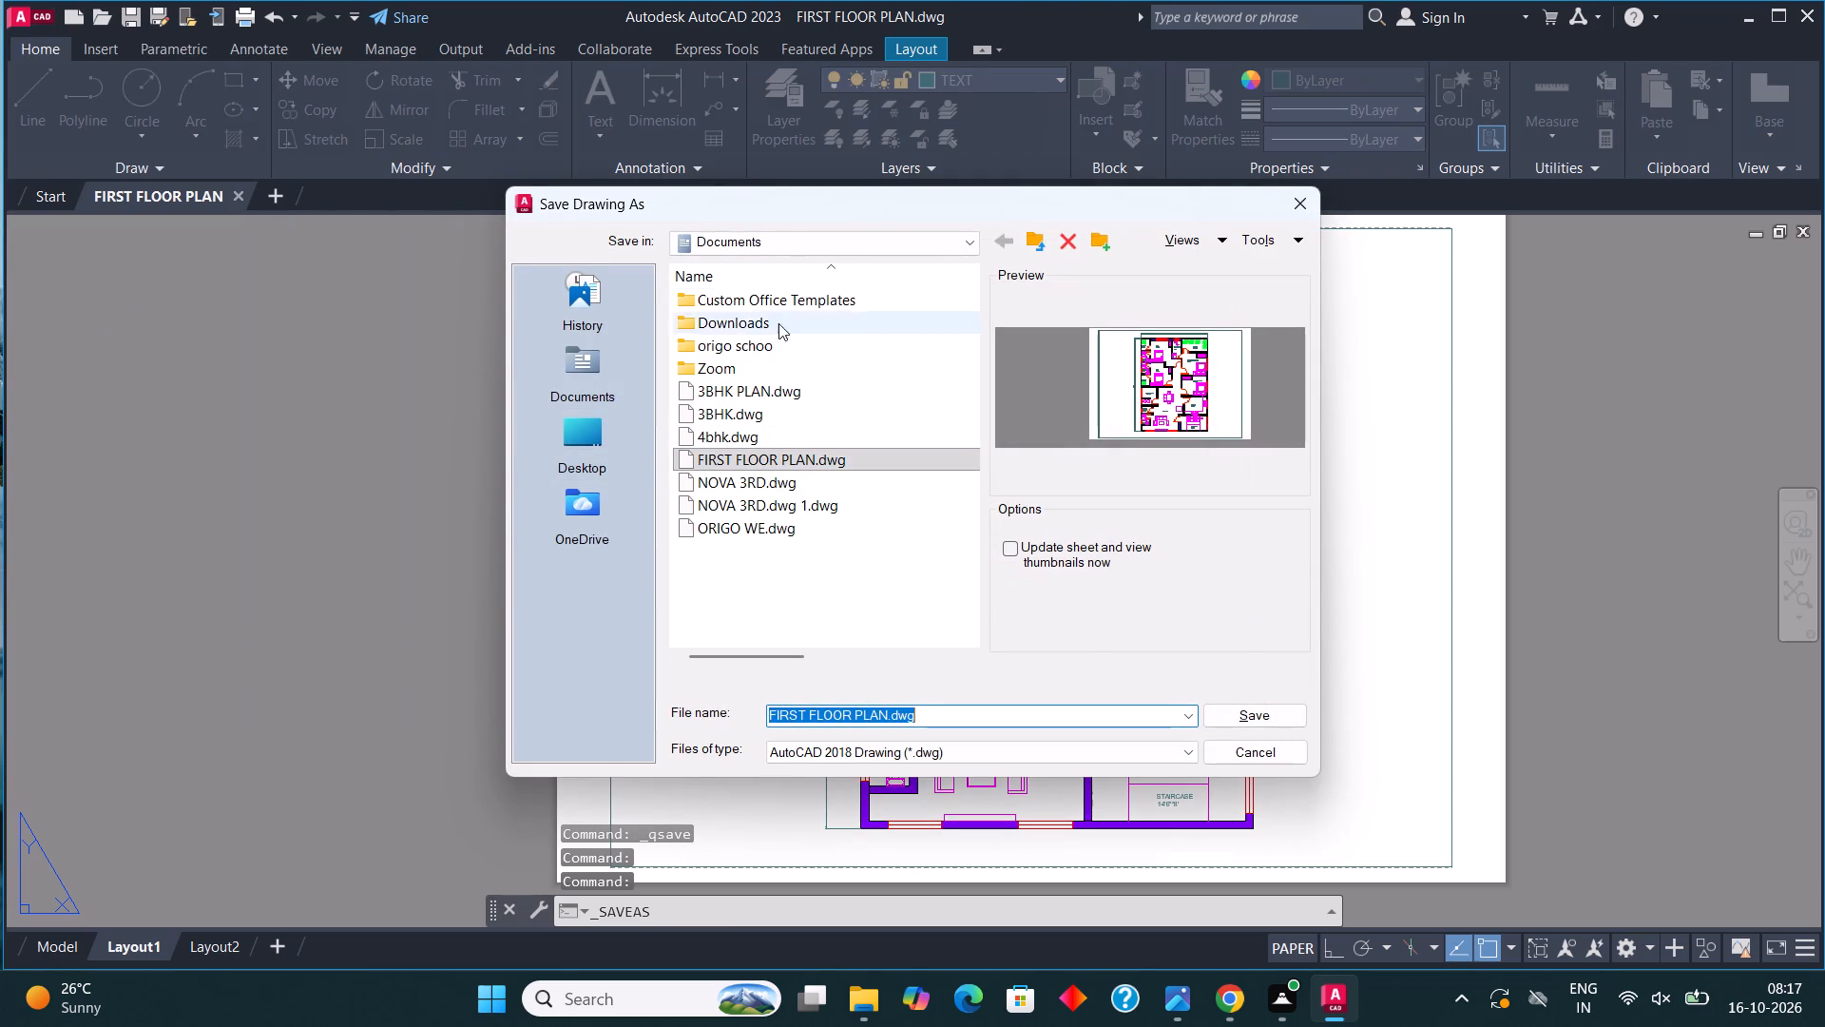
pyautogui.click(797, 245)
pyautogui.click(764, 456)
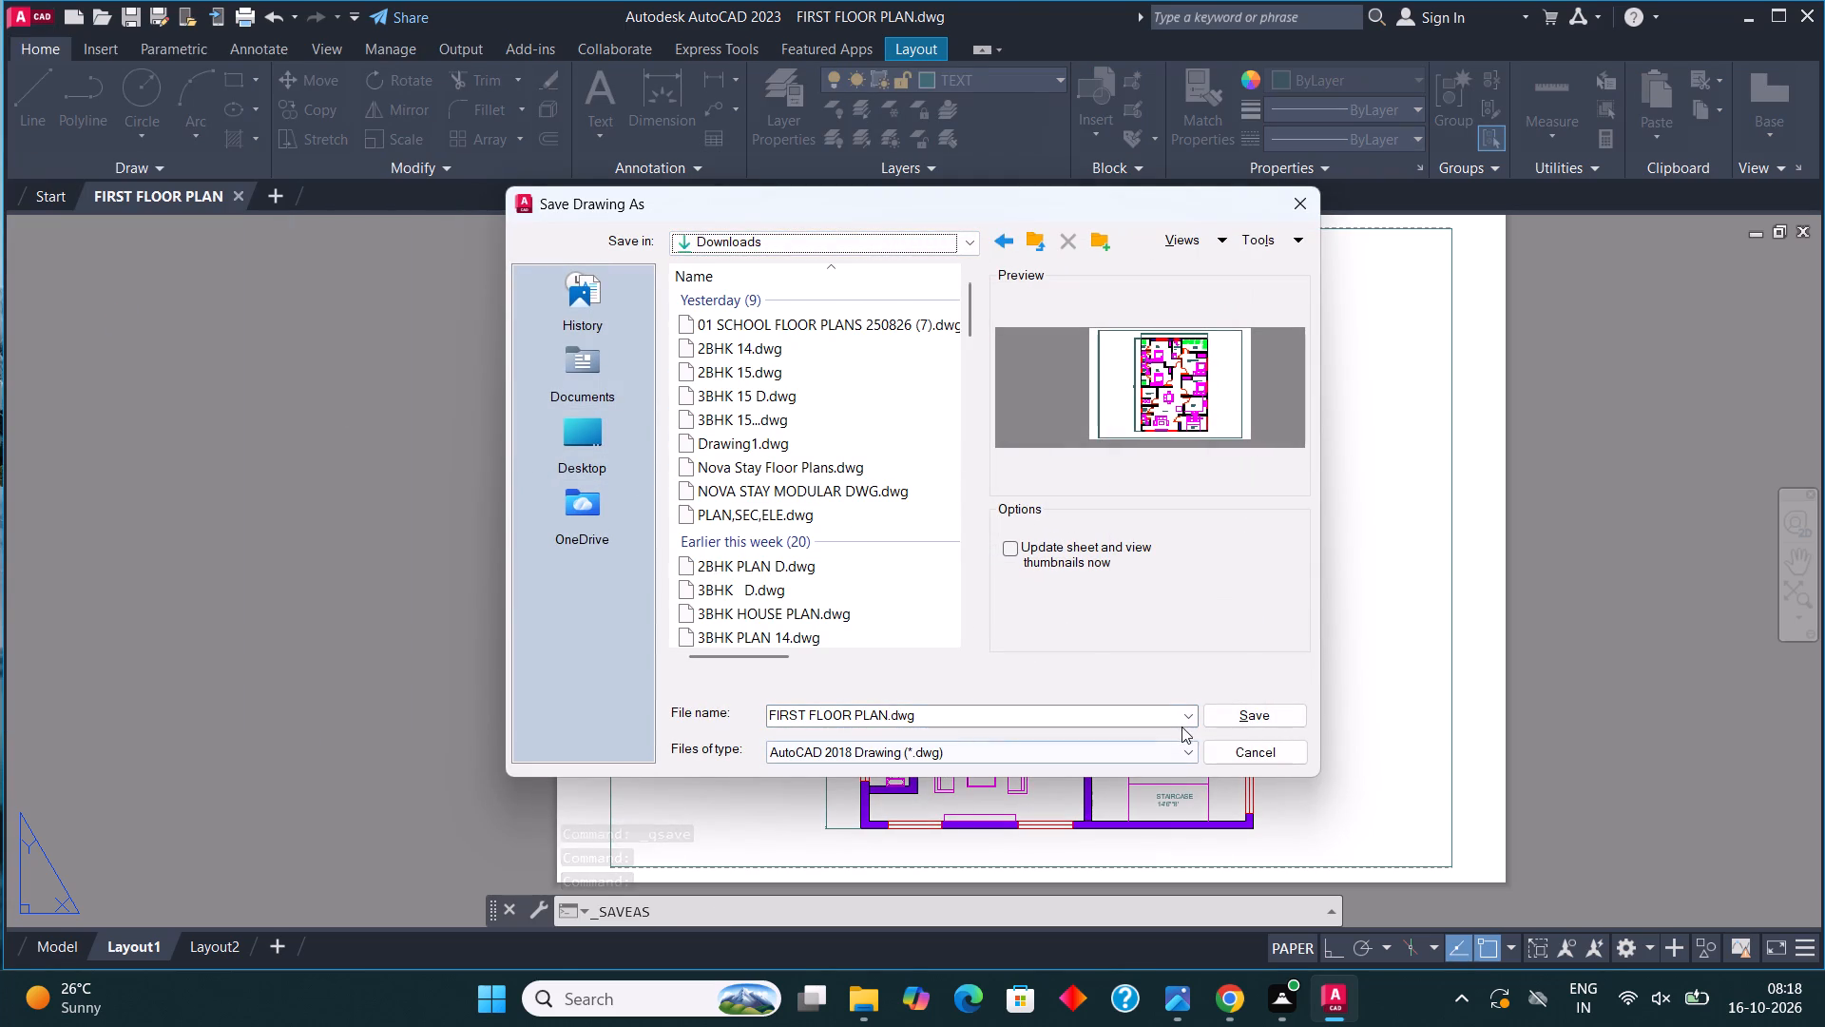
pyautogui.click(1242, 724)
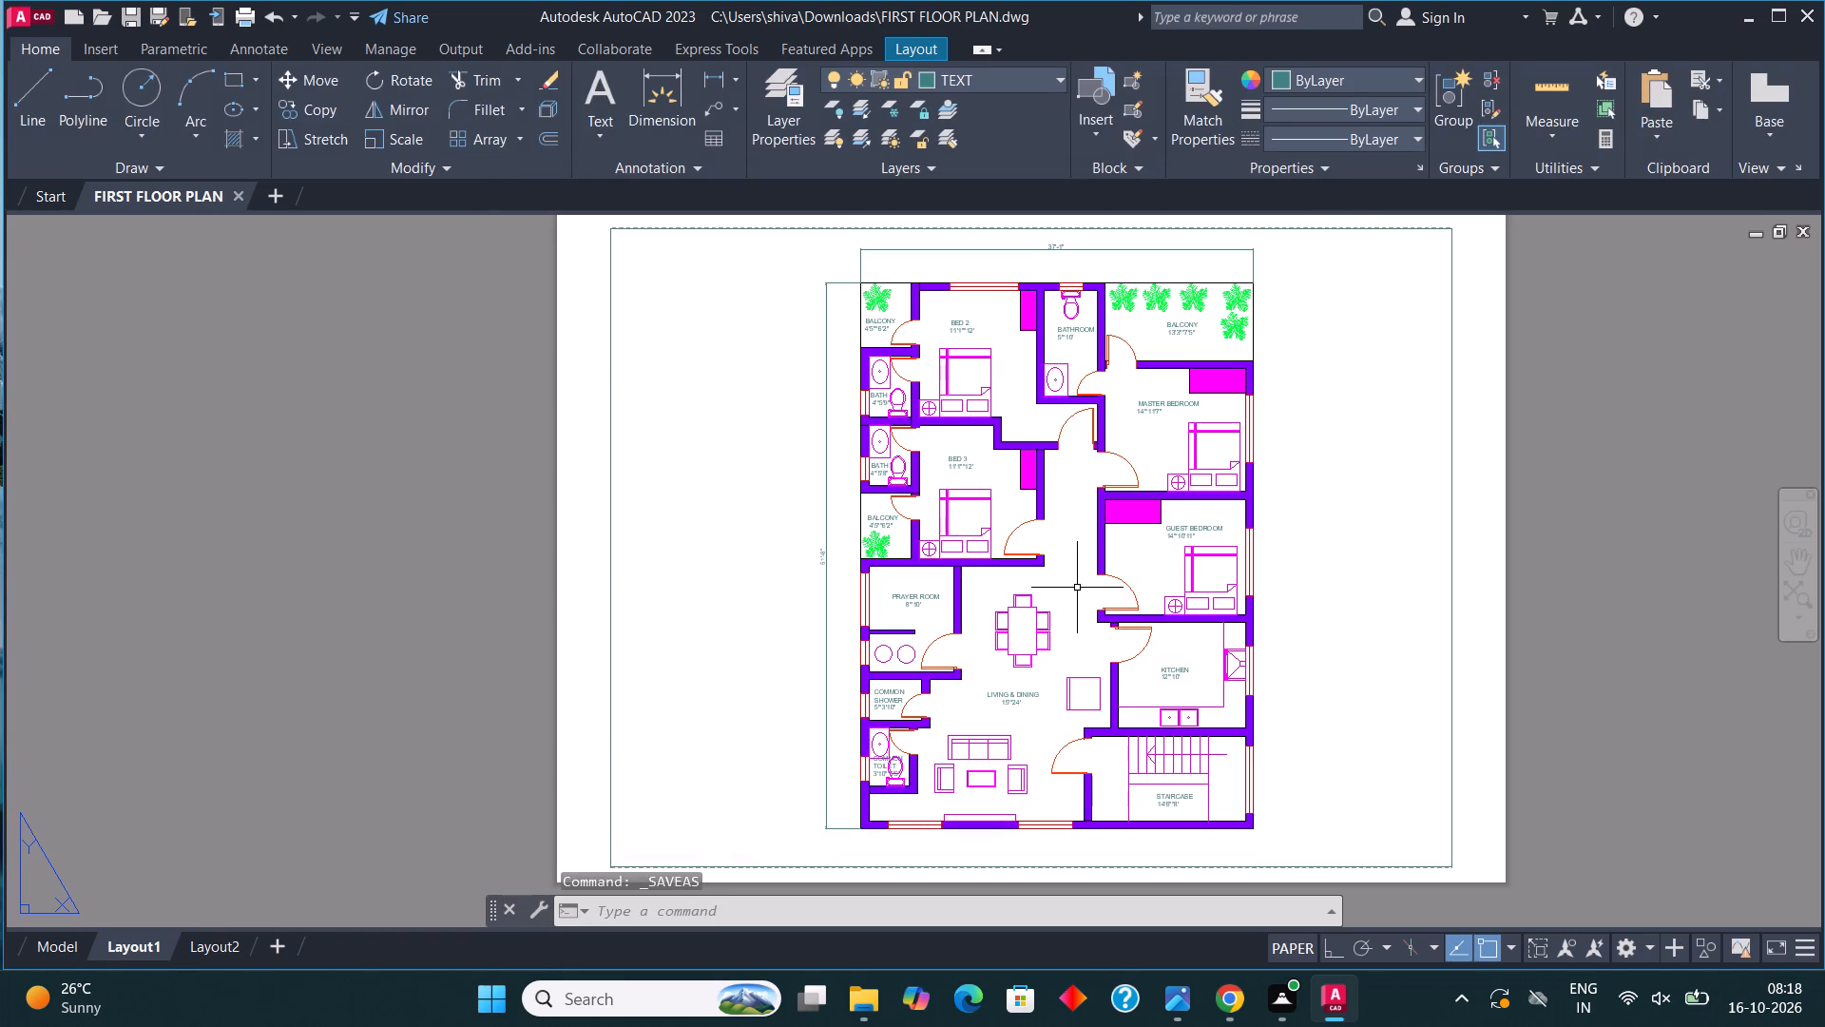
# Start a plot of Layout1 and set the plotter to AutoCAD PDF (High Quality Print).pc3.
pyautogui.click(25, 15)
pyautogui.click(85, 551)
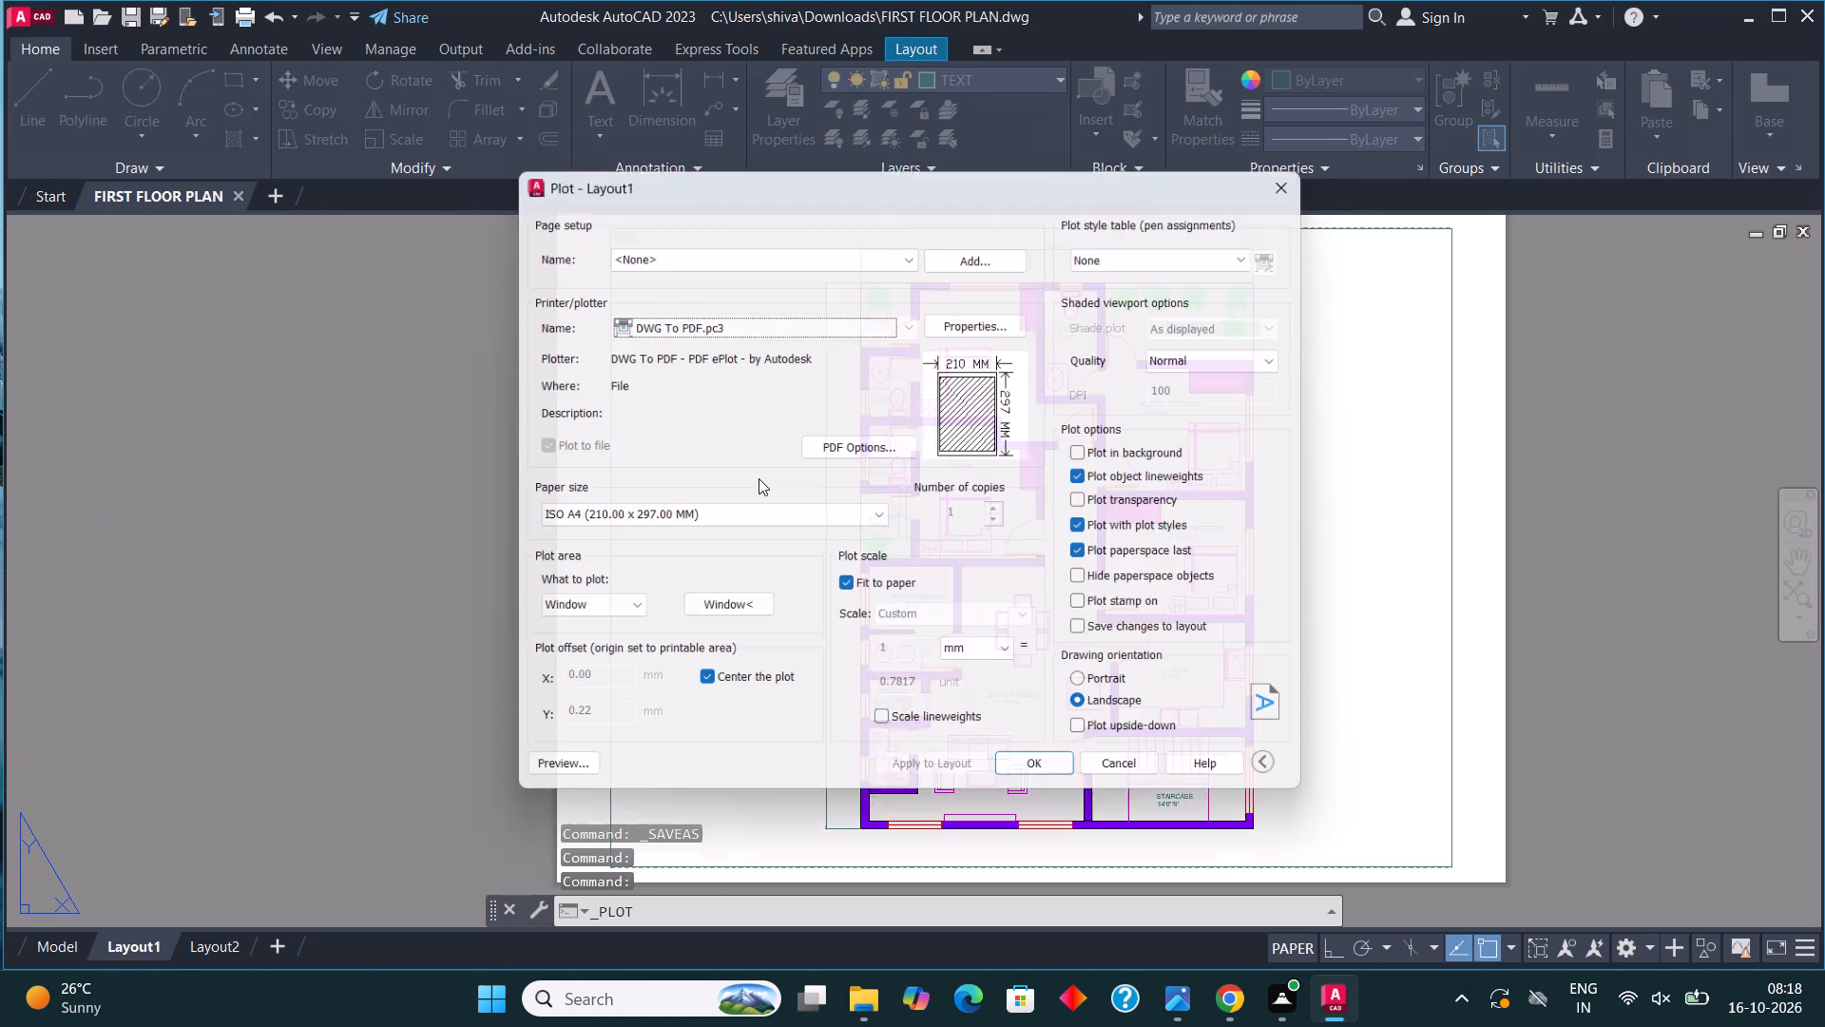
pyautogui.click(740, 331)
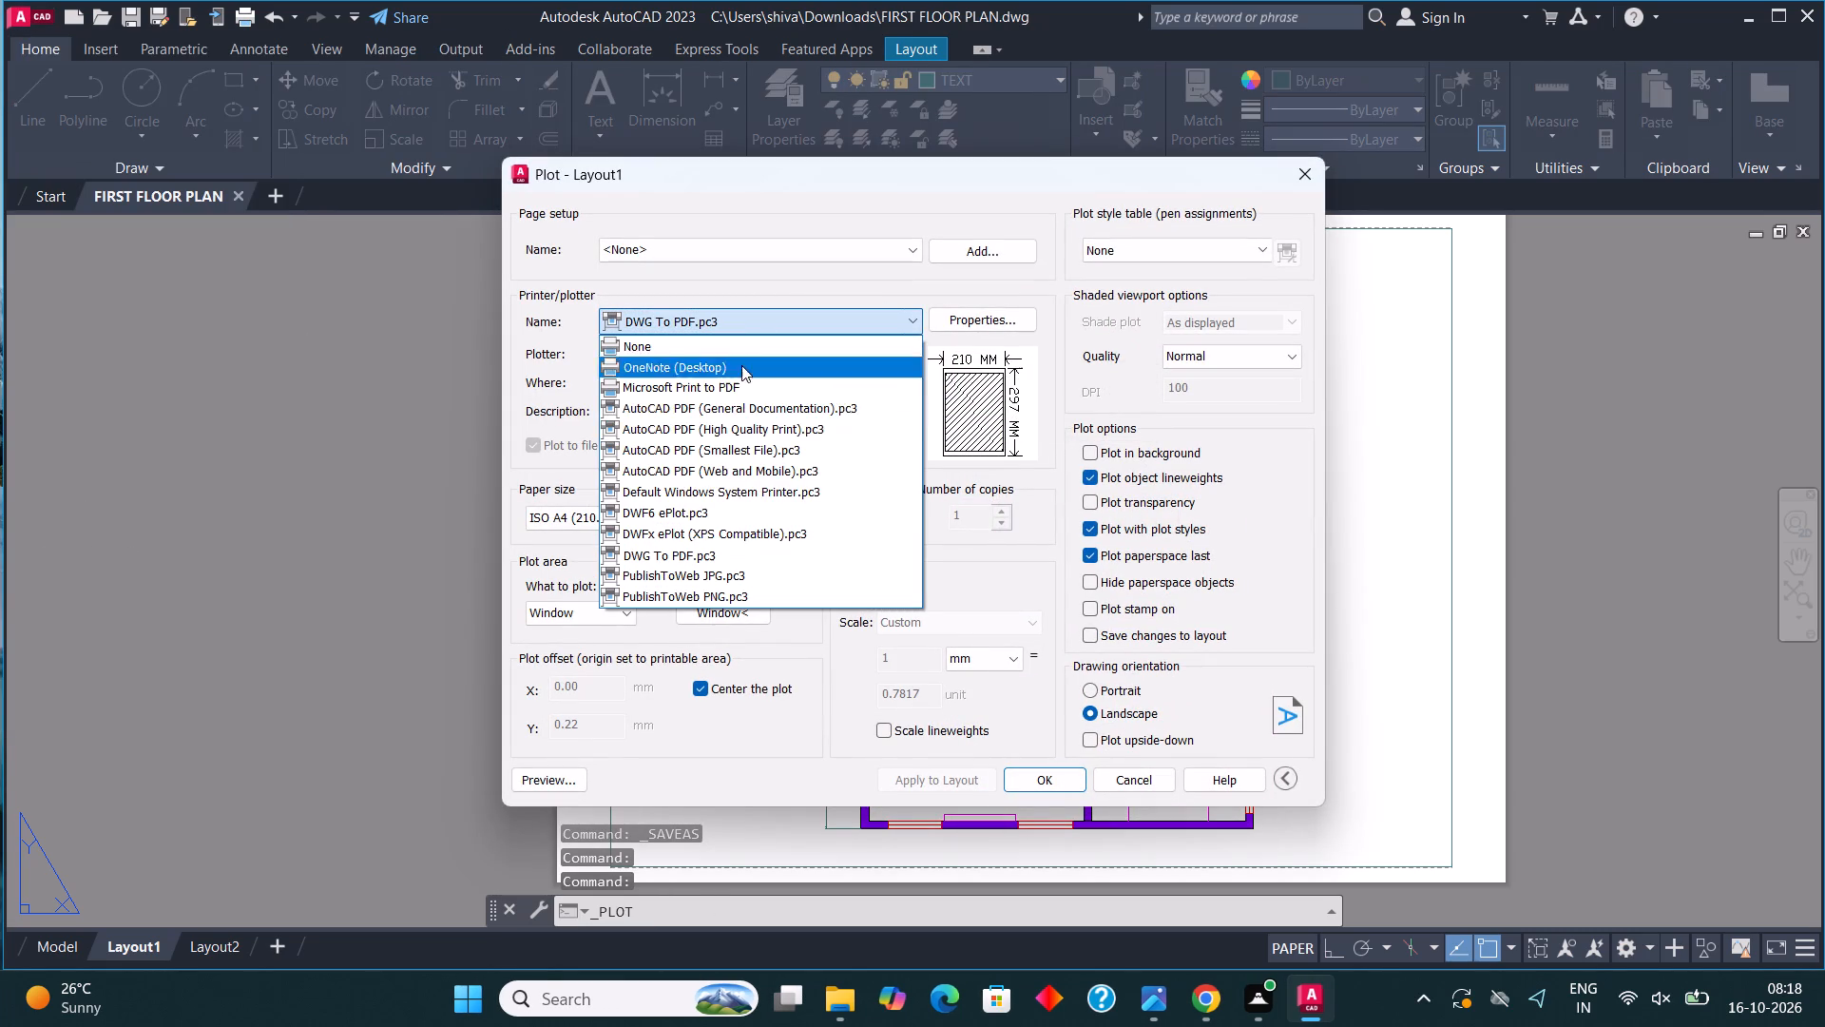
pyautogui.click(742, 428)
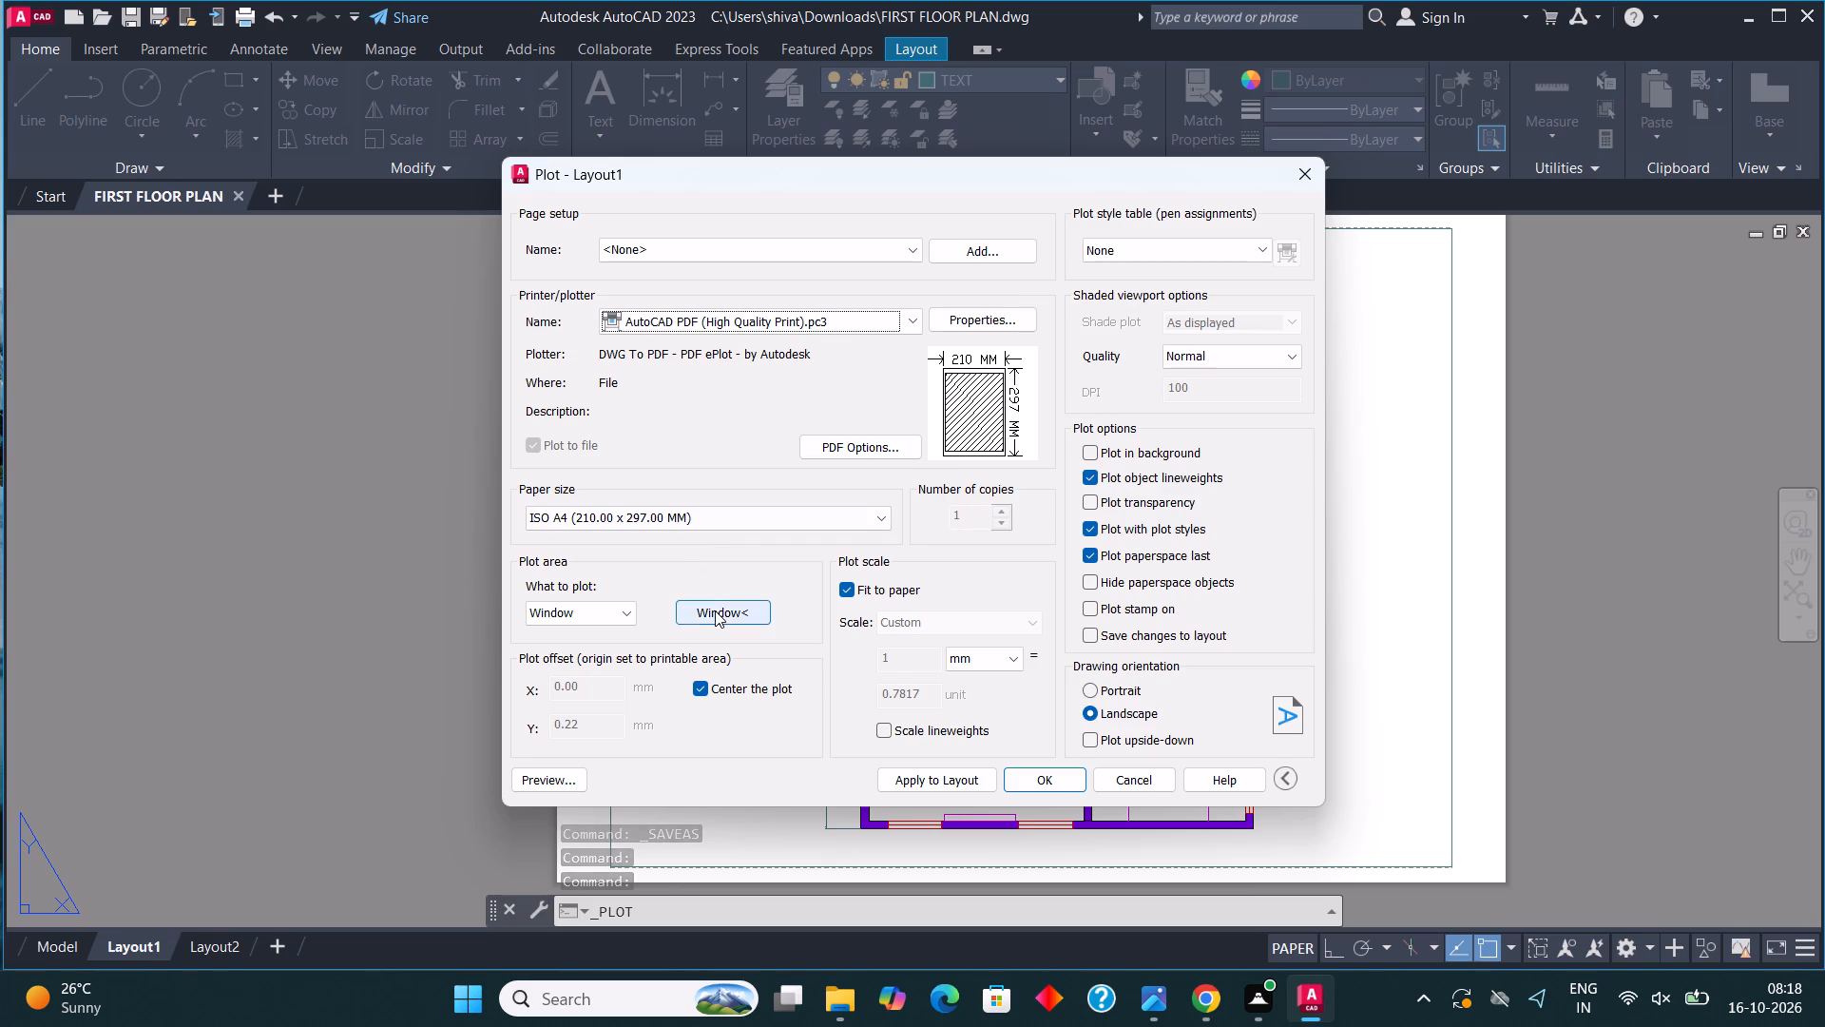
# Redefine the plot window across opposite corners of the viewport frame and apply the plot settings to Layout1.
pyautogui.click(711, 611)
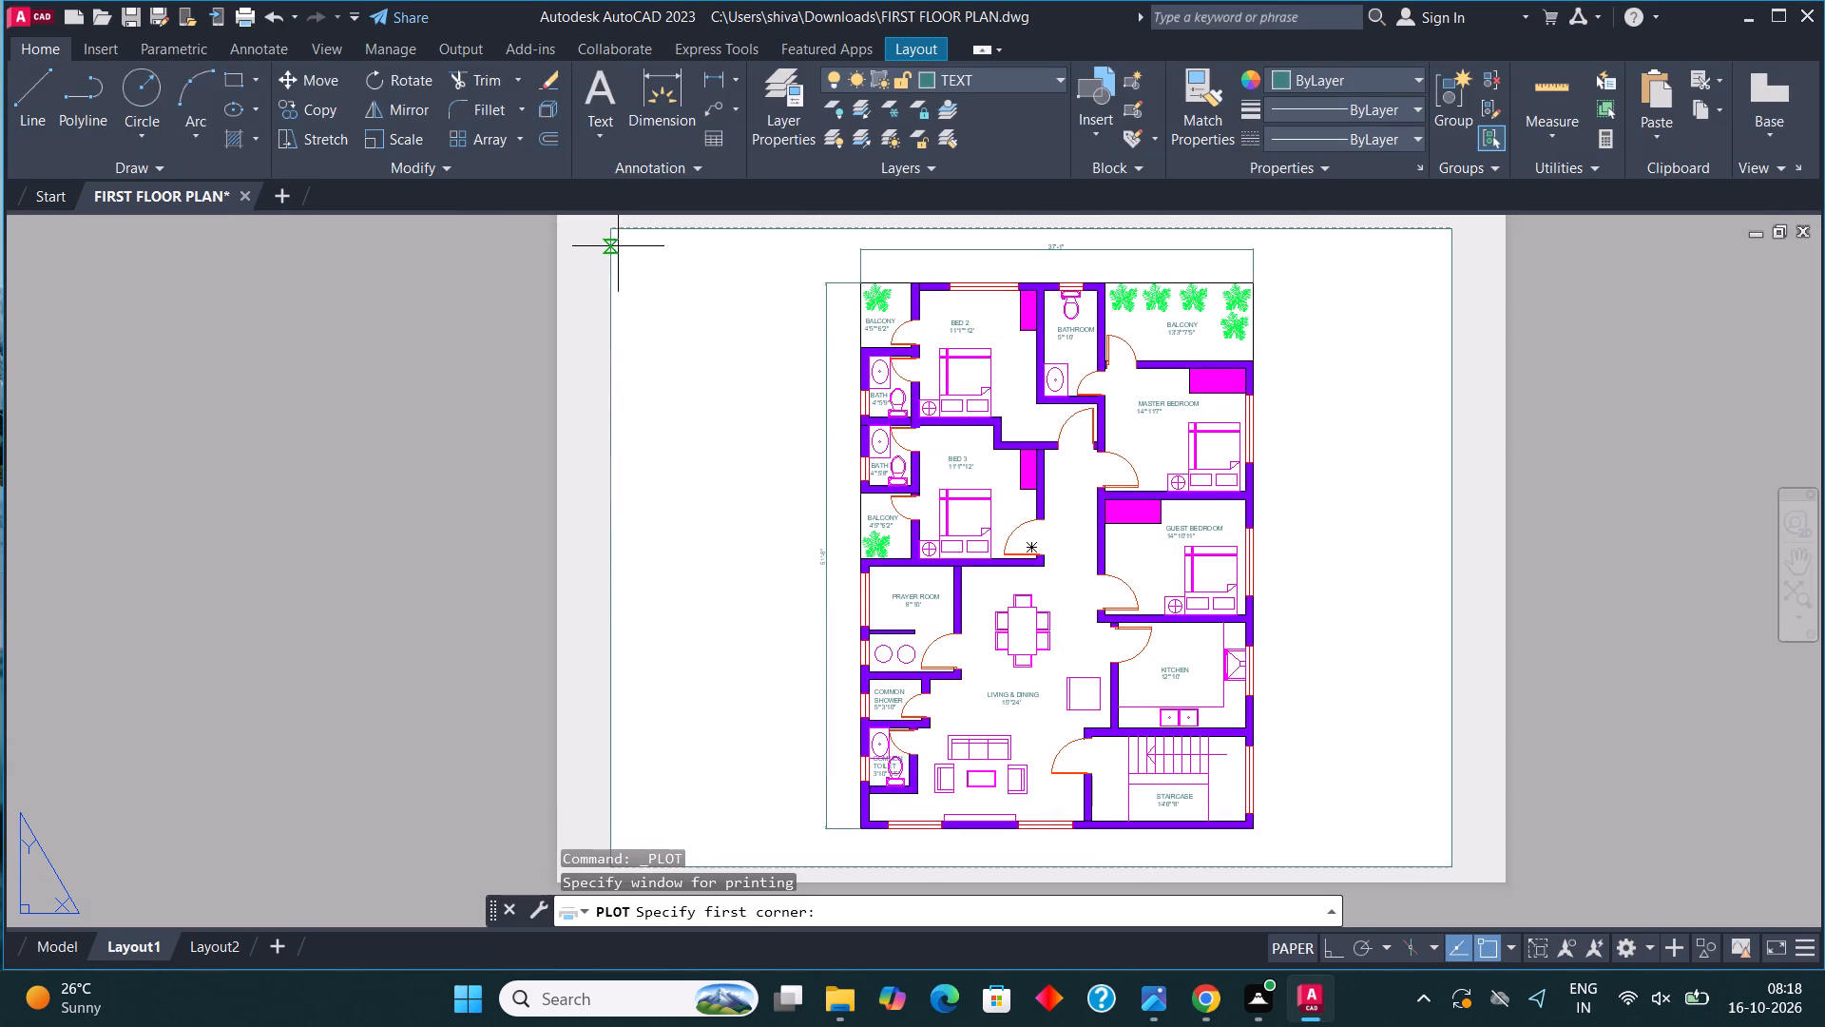
pyautogui.click(613, 222)
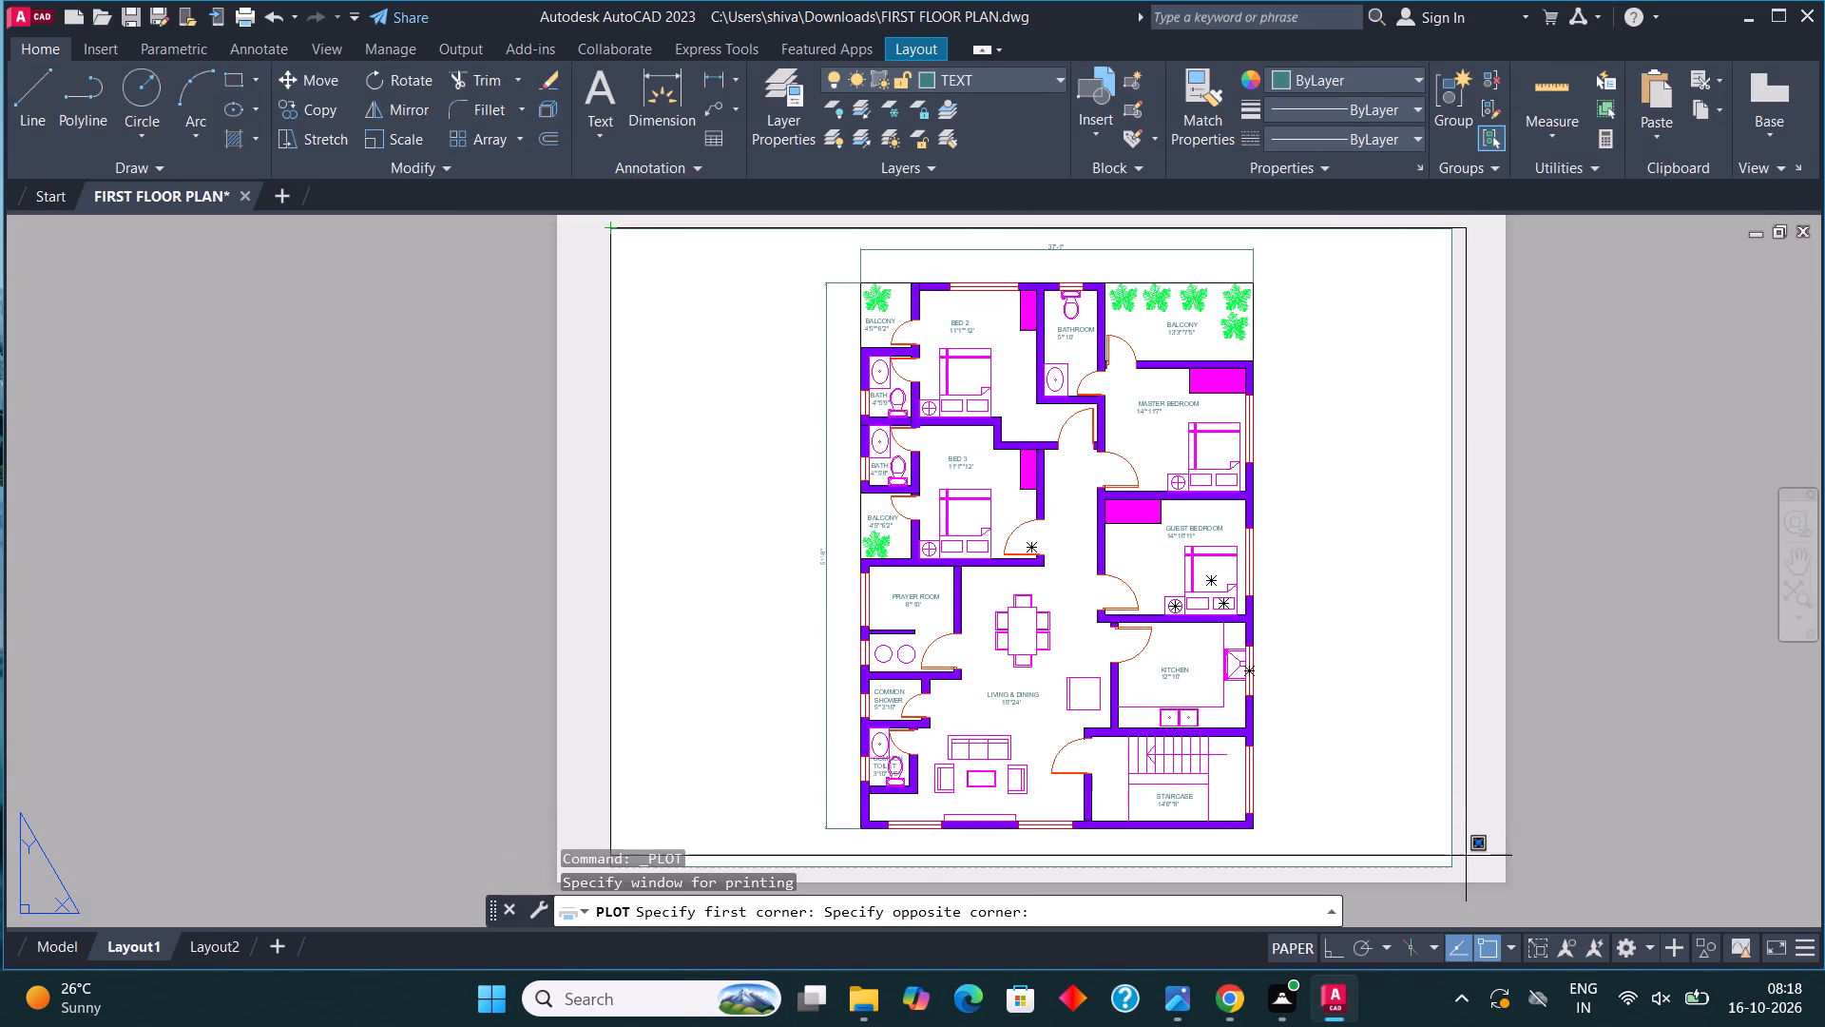
pyautogui.click(1451, 865)
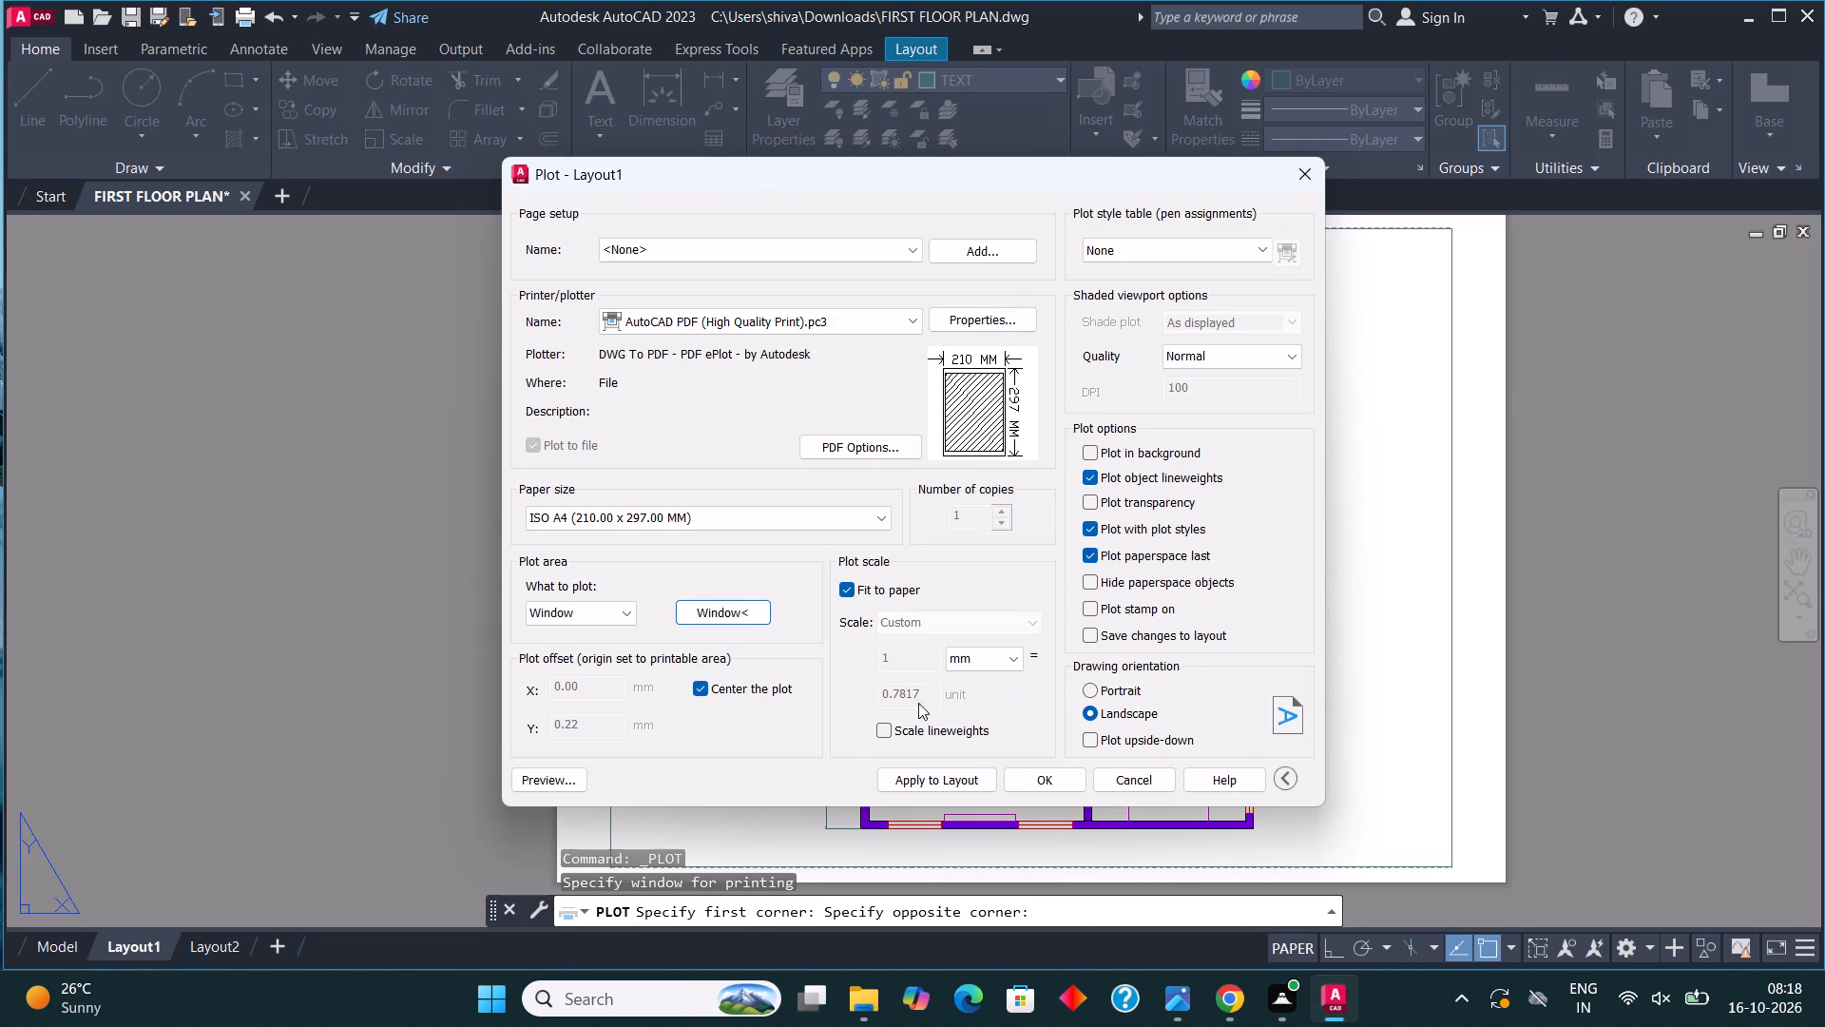
pyautogui.click(927, 782)
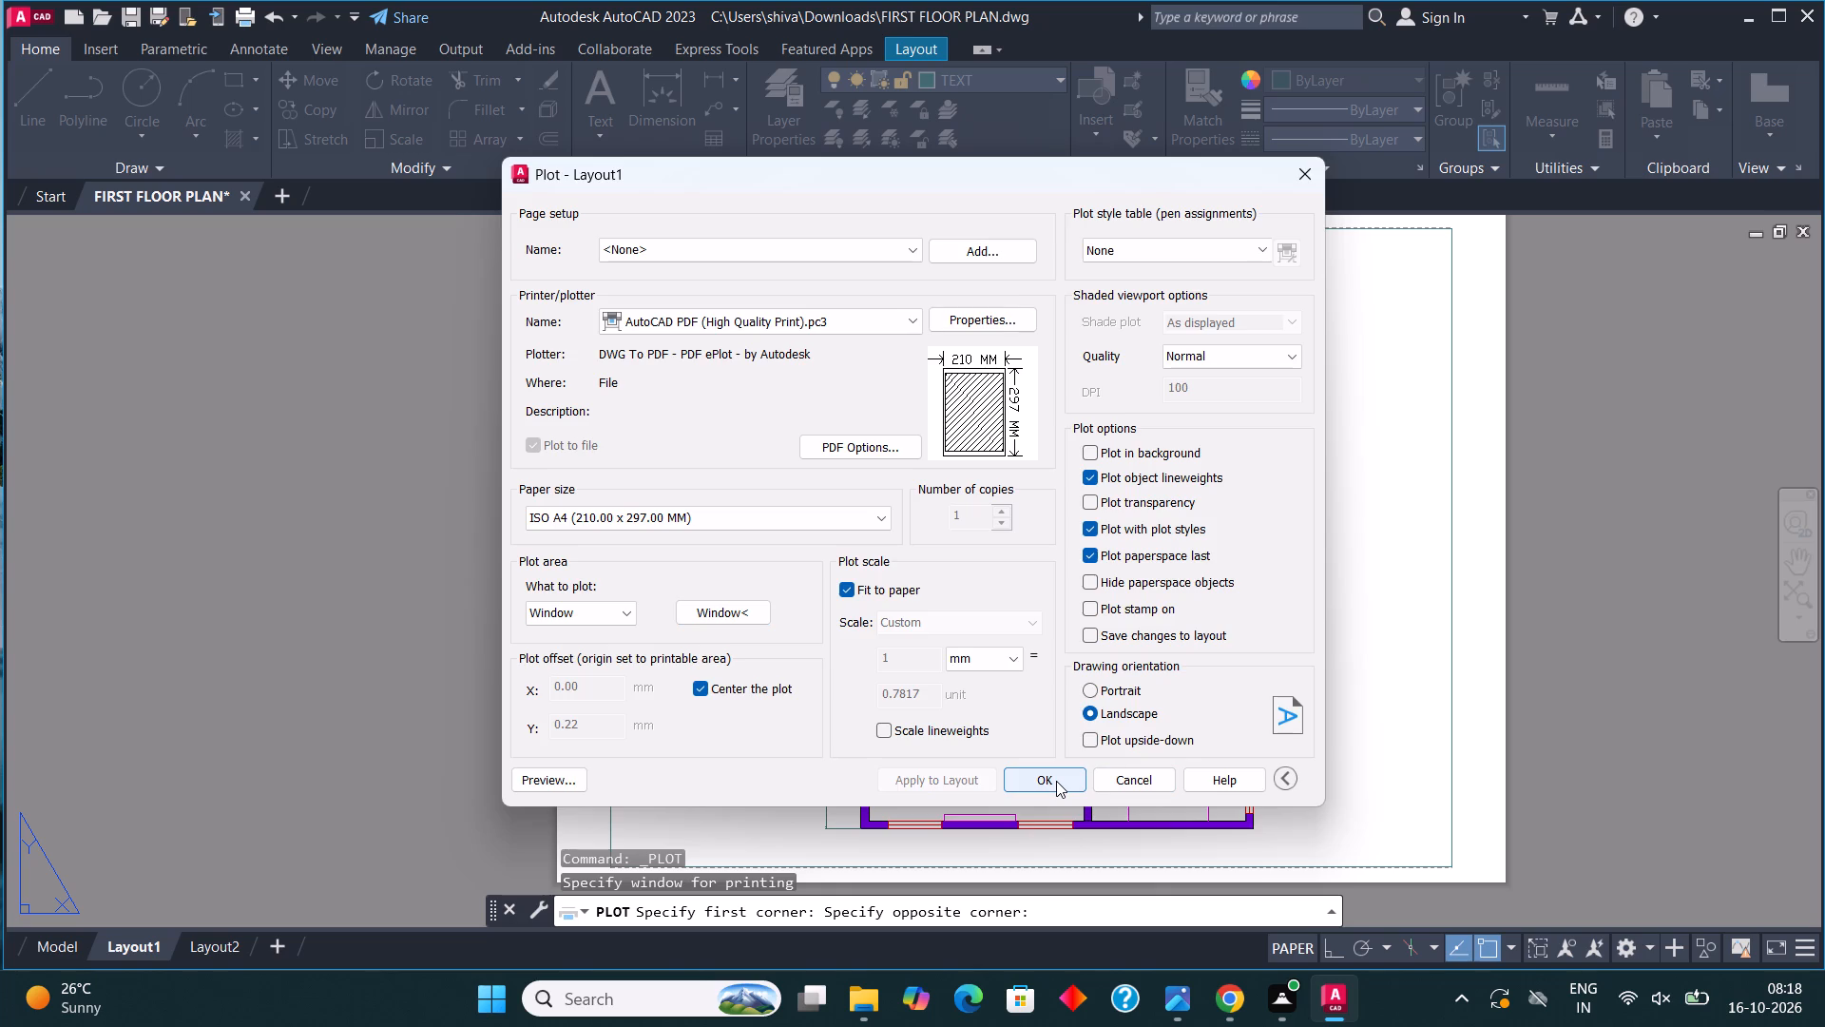
# Plot Layout1 to FIRST FLOOR PLAN-Layout1.pdf in the Downloads folder and check the resulting PDF in the browser.
pyautogui.click(1056, 781)
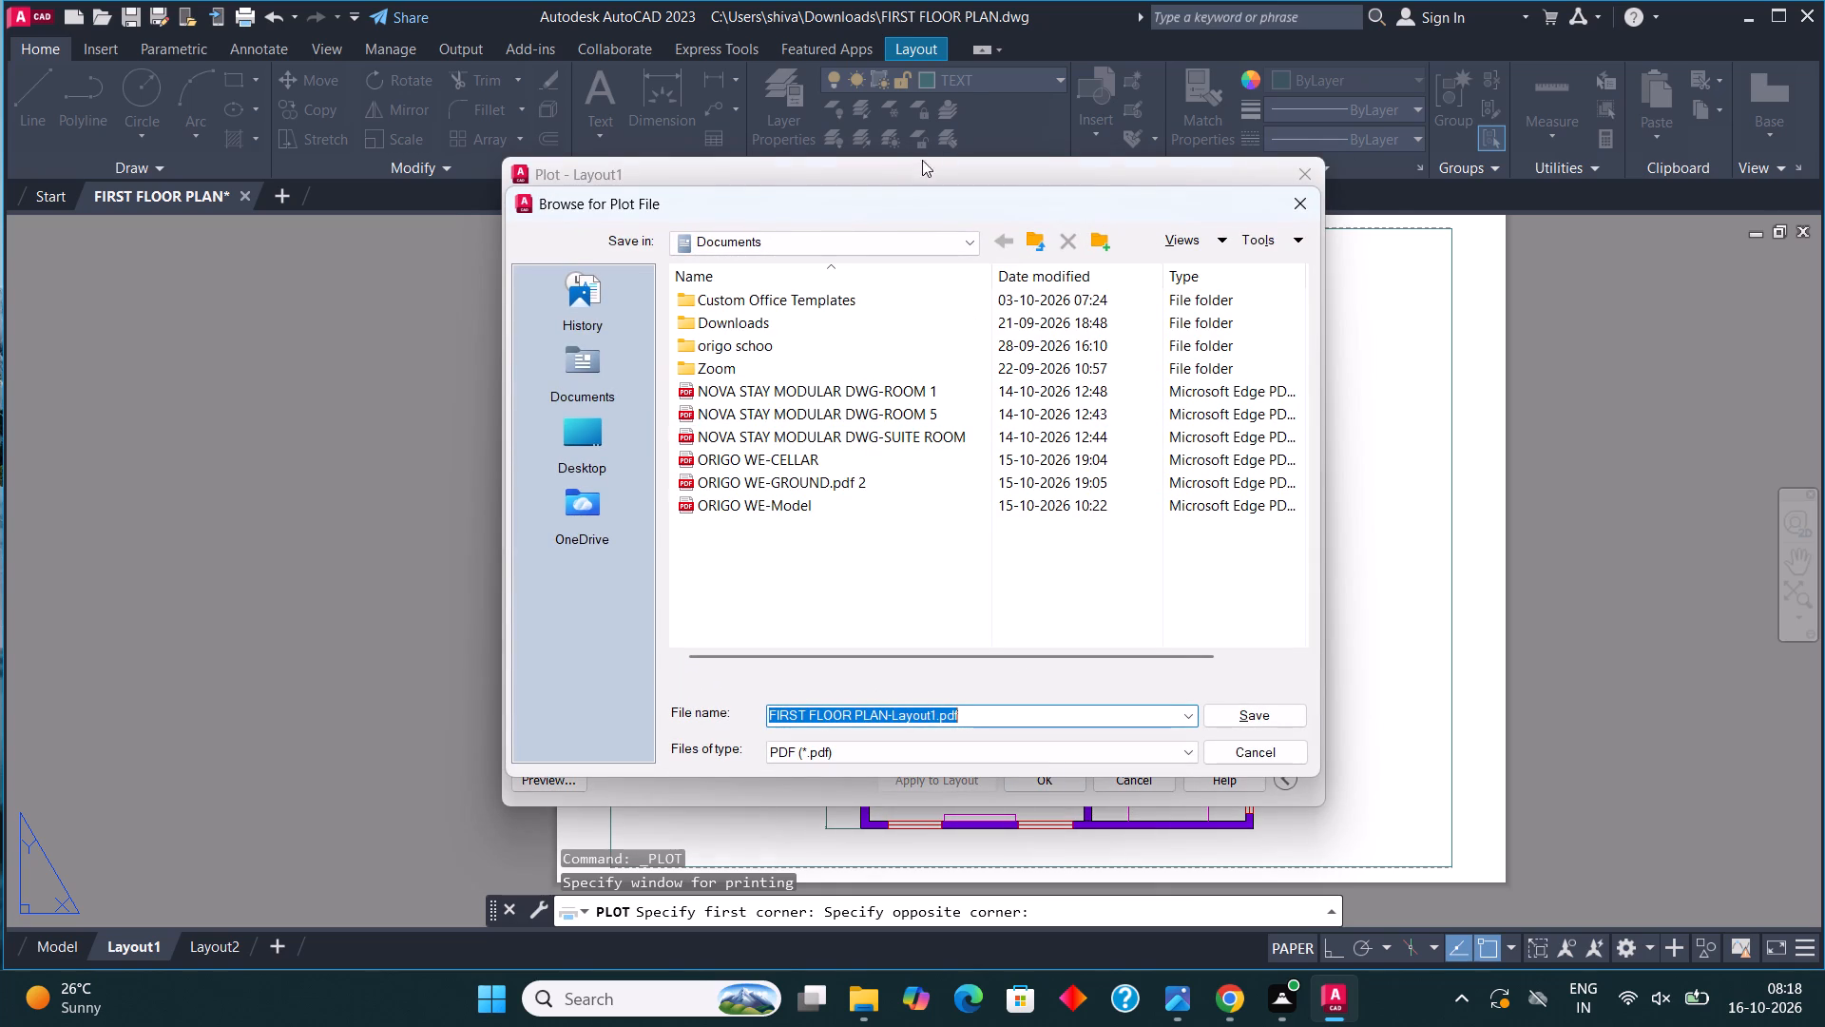
pyautogui.click(853, 250)
pyautogui.click(838, 454)
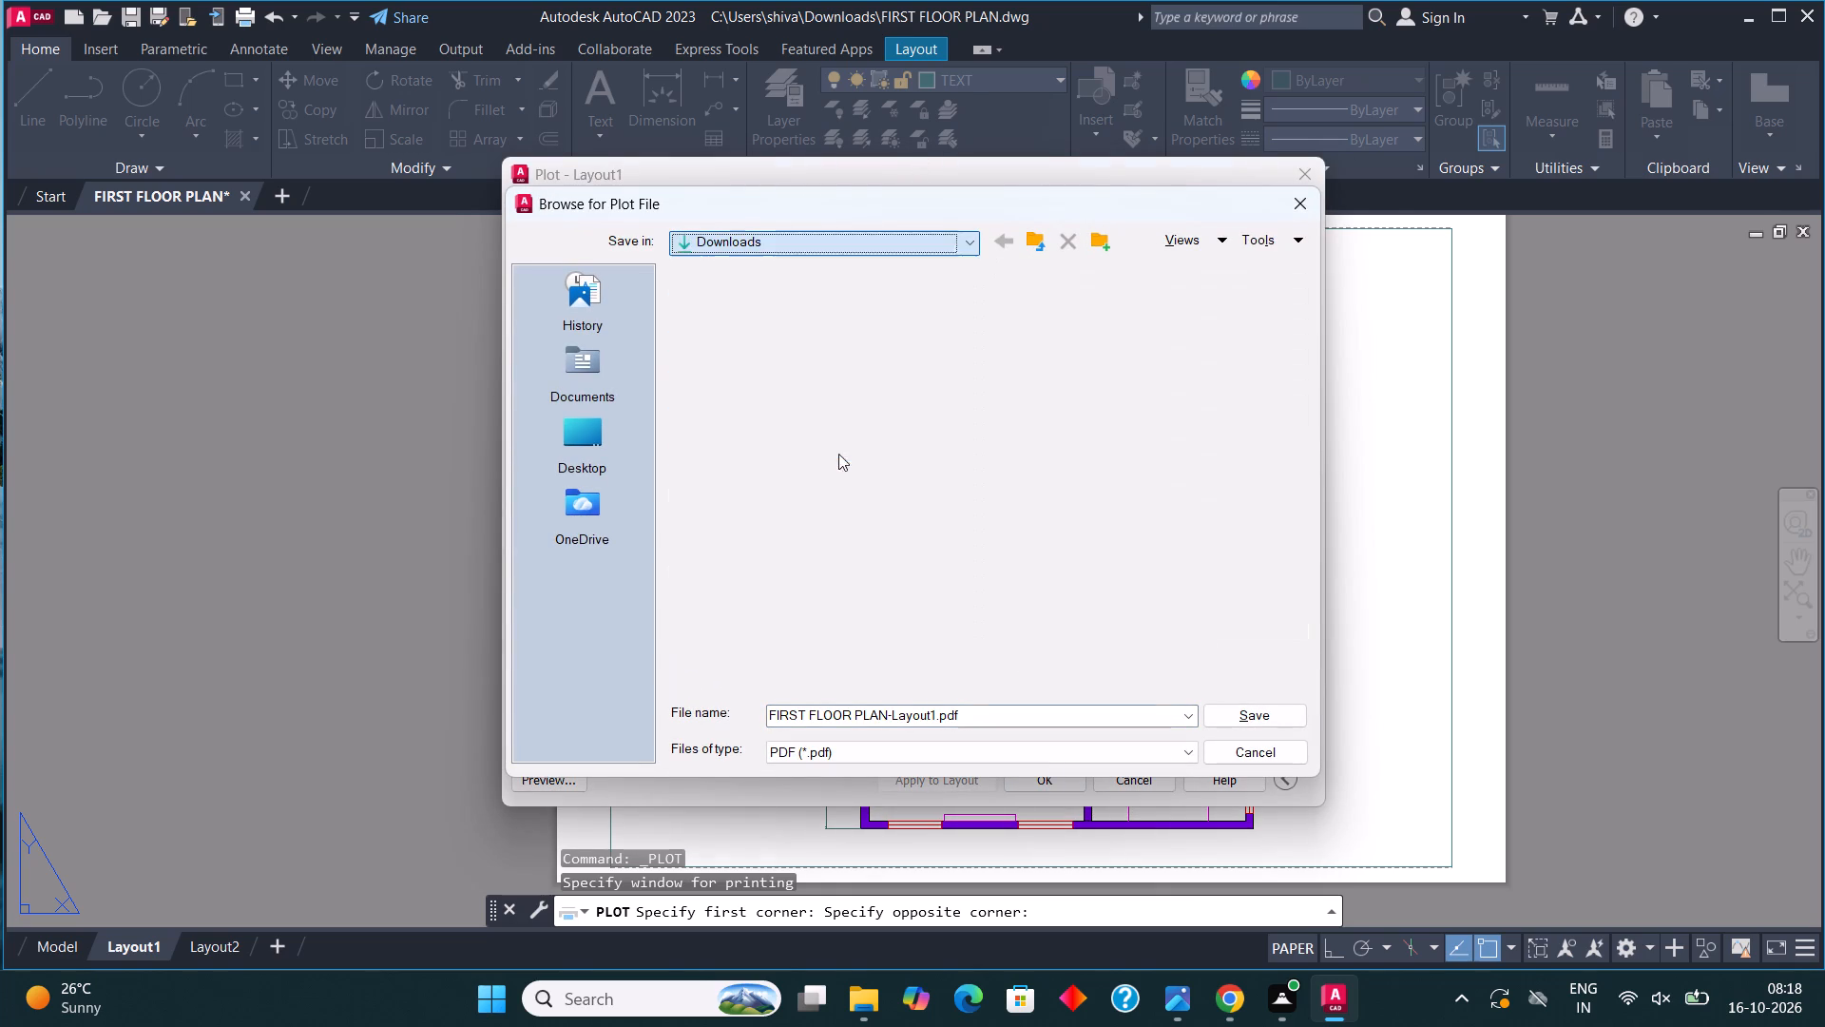
pyautogui.click(1235, 719)
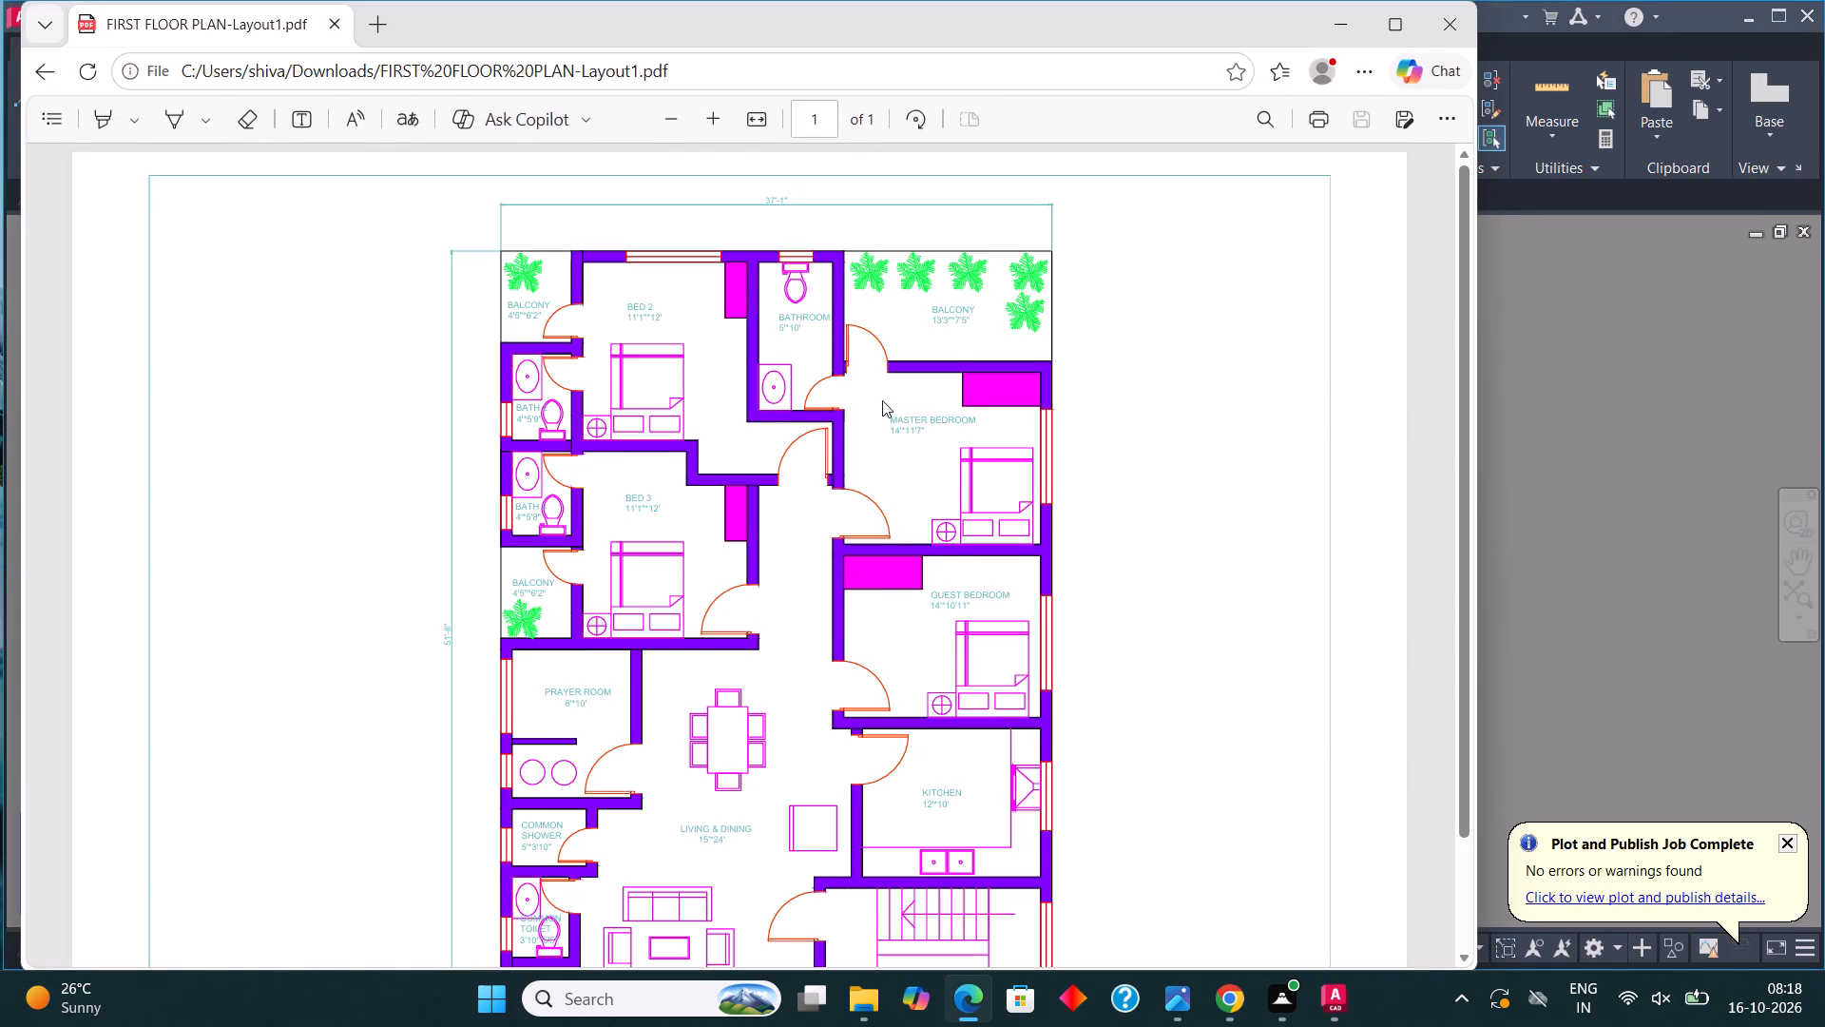
pyautogui.scroll(-6, 882, 411)
pyautogui.click(1367, 26)
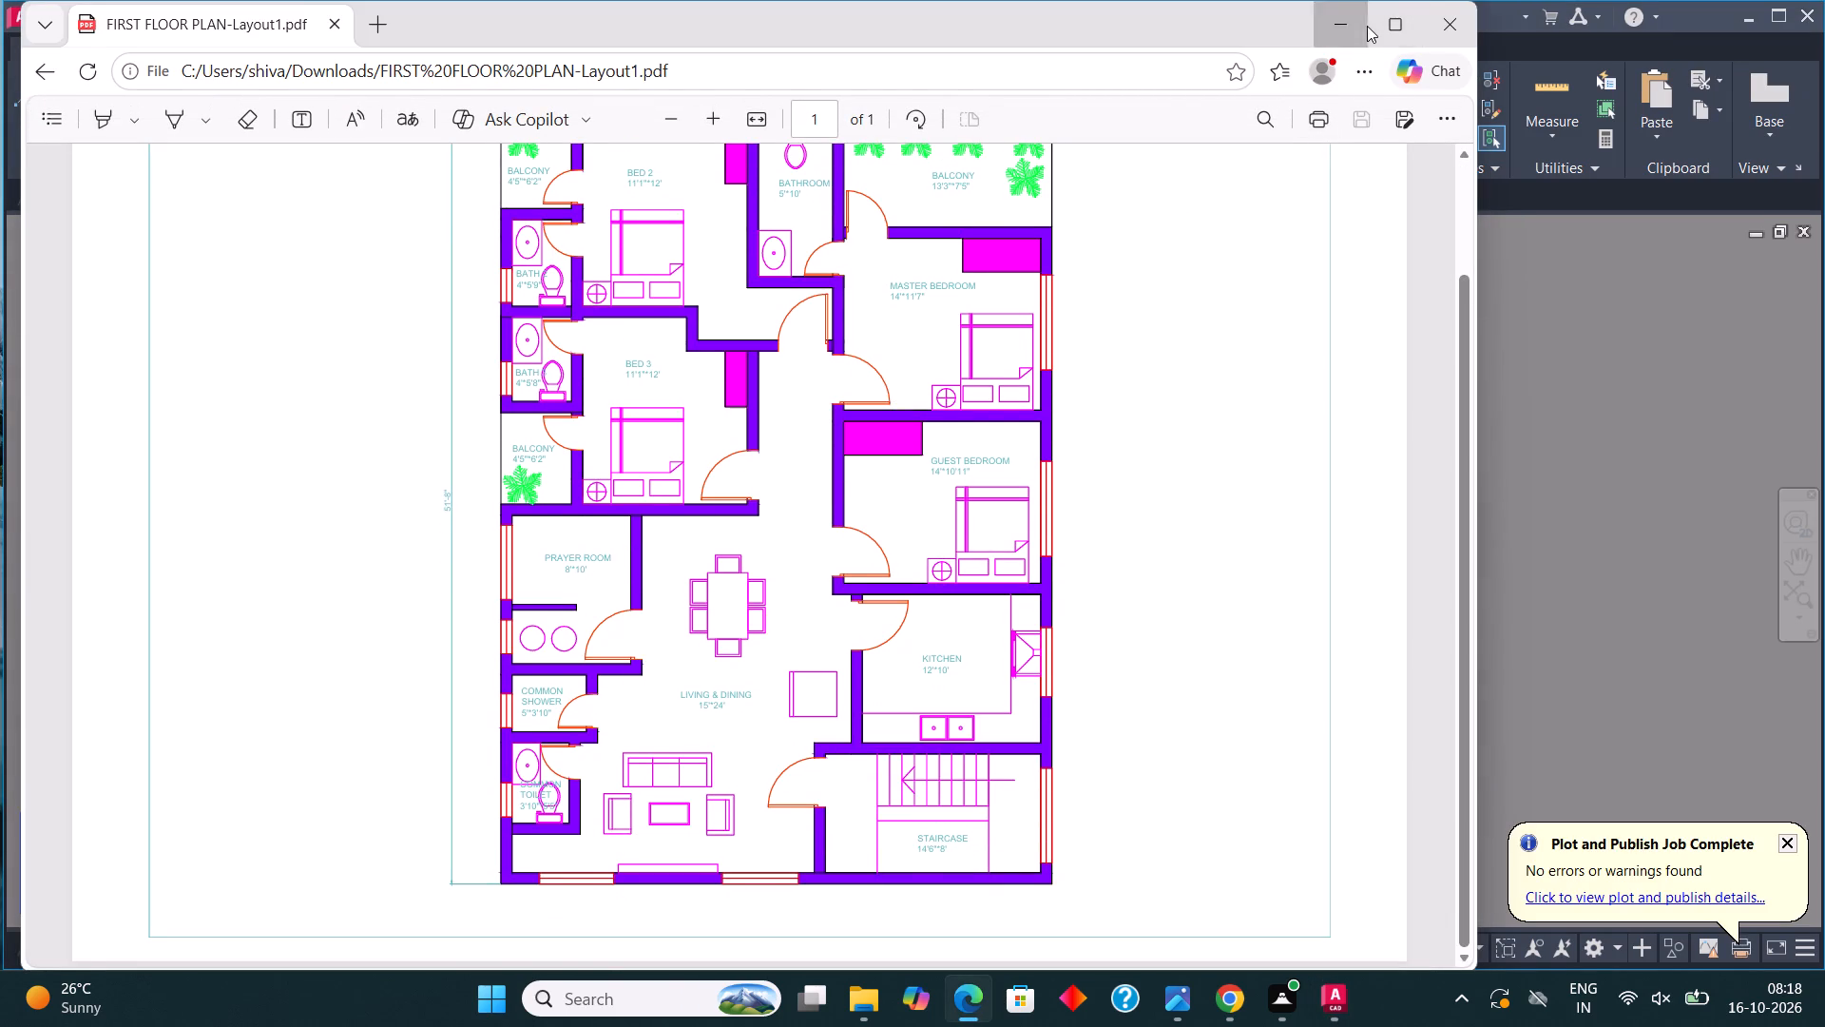
# Export the Layout1 drawing in DWF format.
pyautogui.click(19, 8)
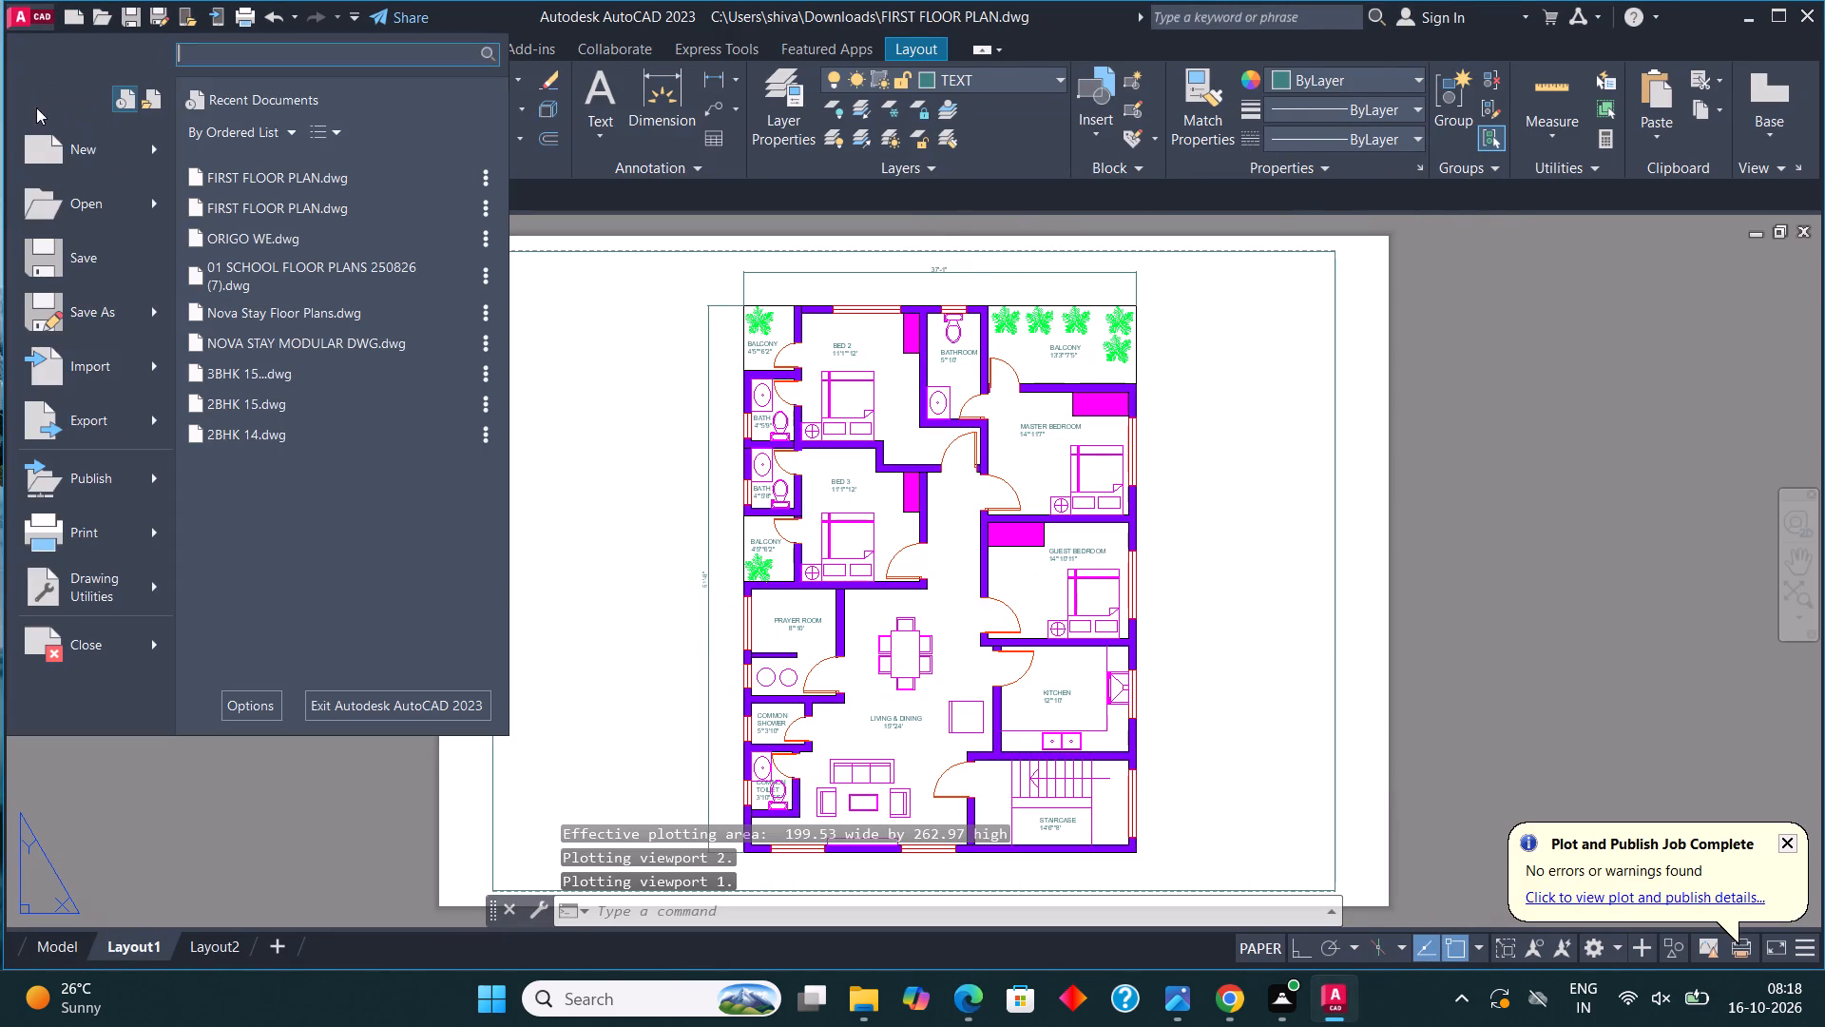
pyautogui.click(105, 409)
pyautogui.click(317, 180)
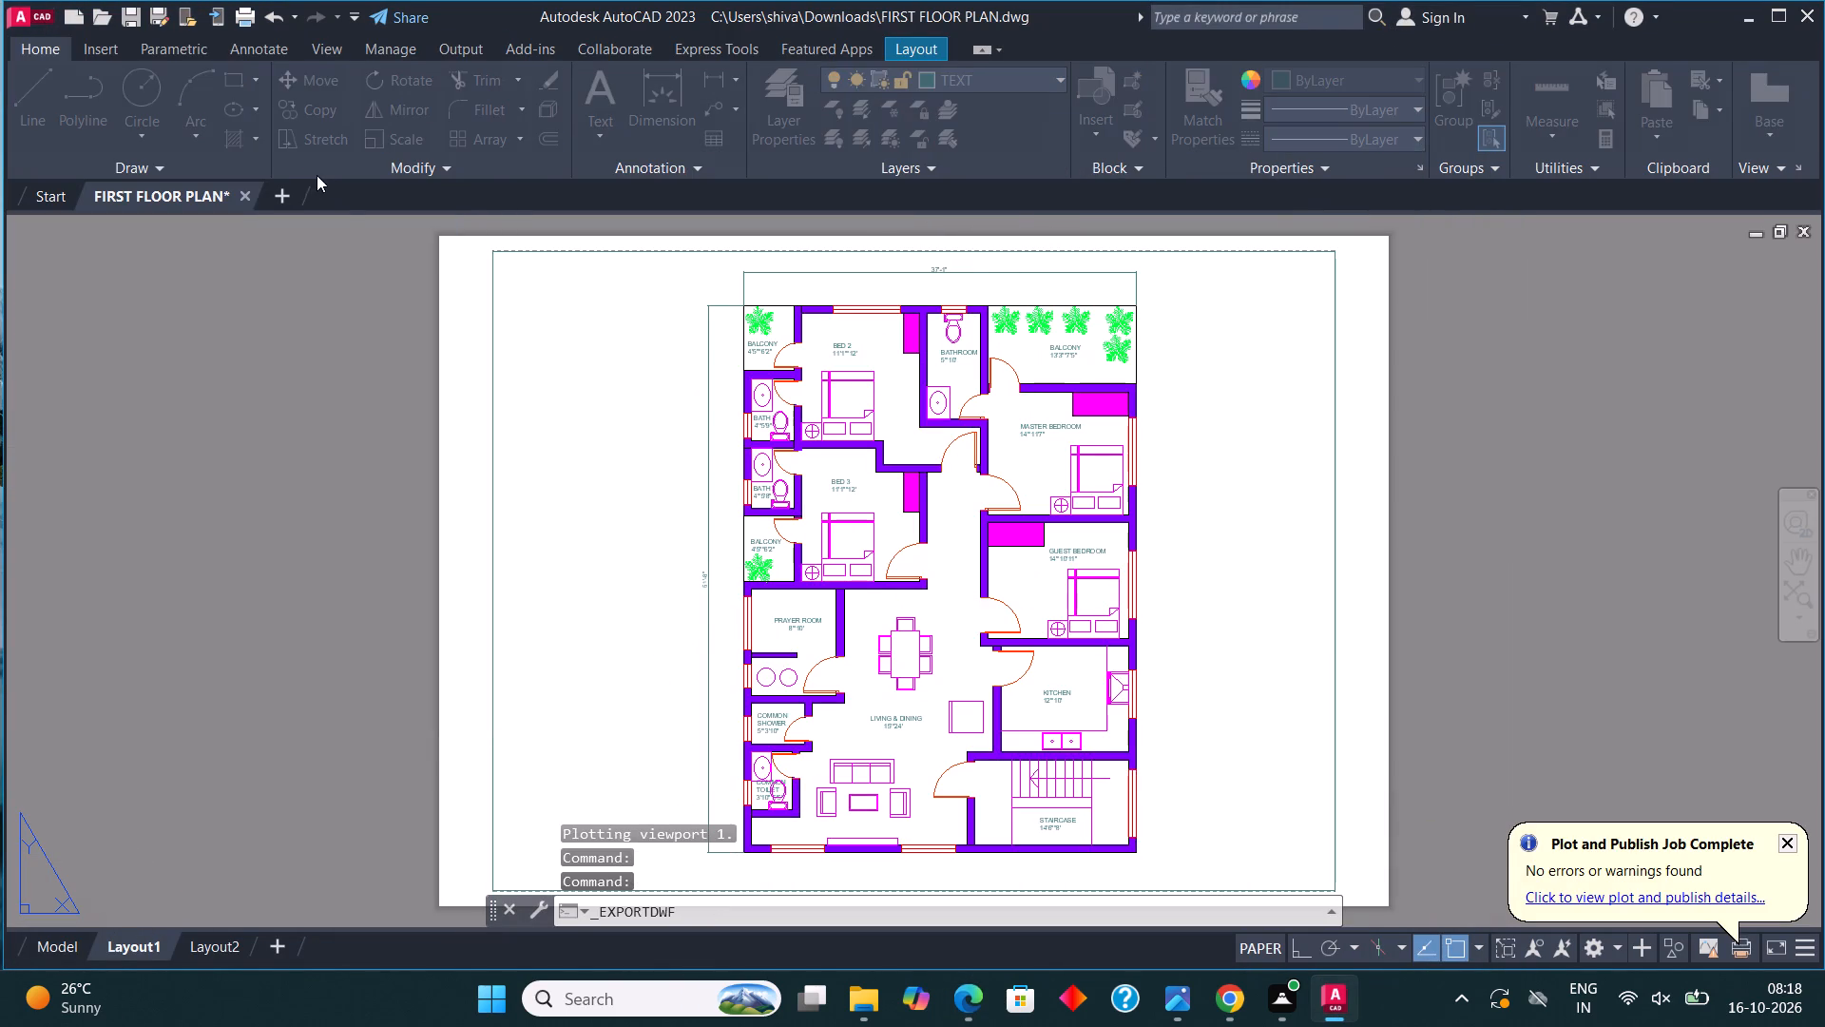
pyautogui.click(1291, 692)
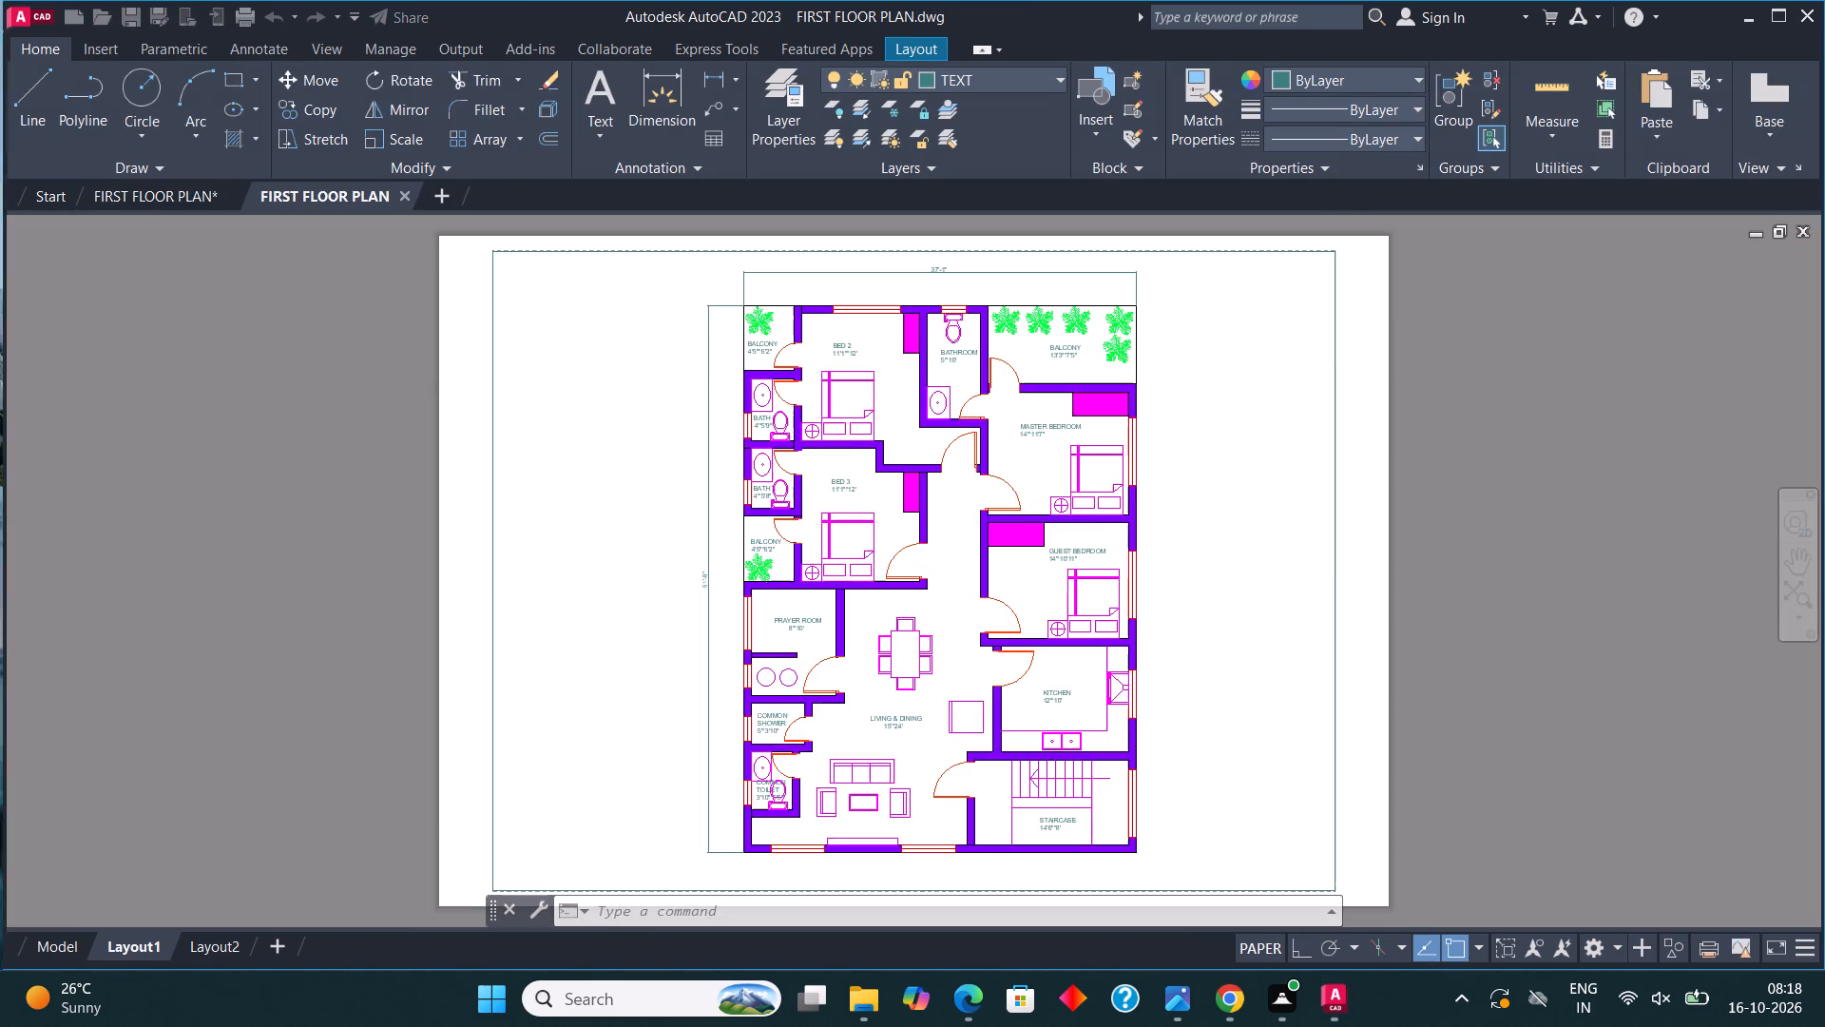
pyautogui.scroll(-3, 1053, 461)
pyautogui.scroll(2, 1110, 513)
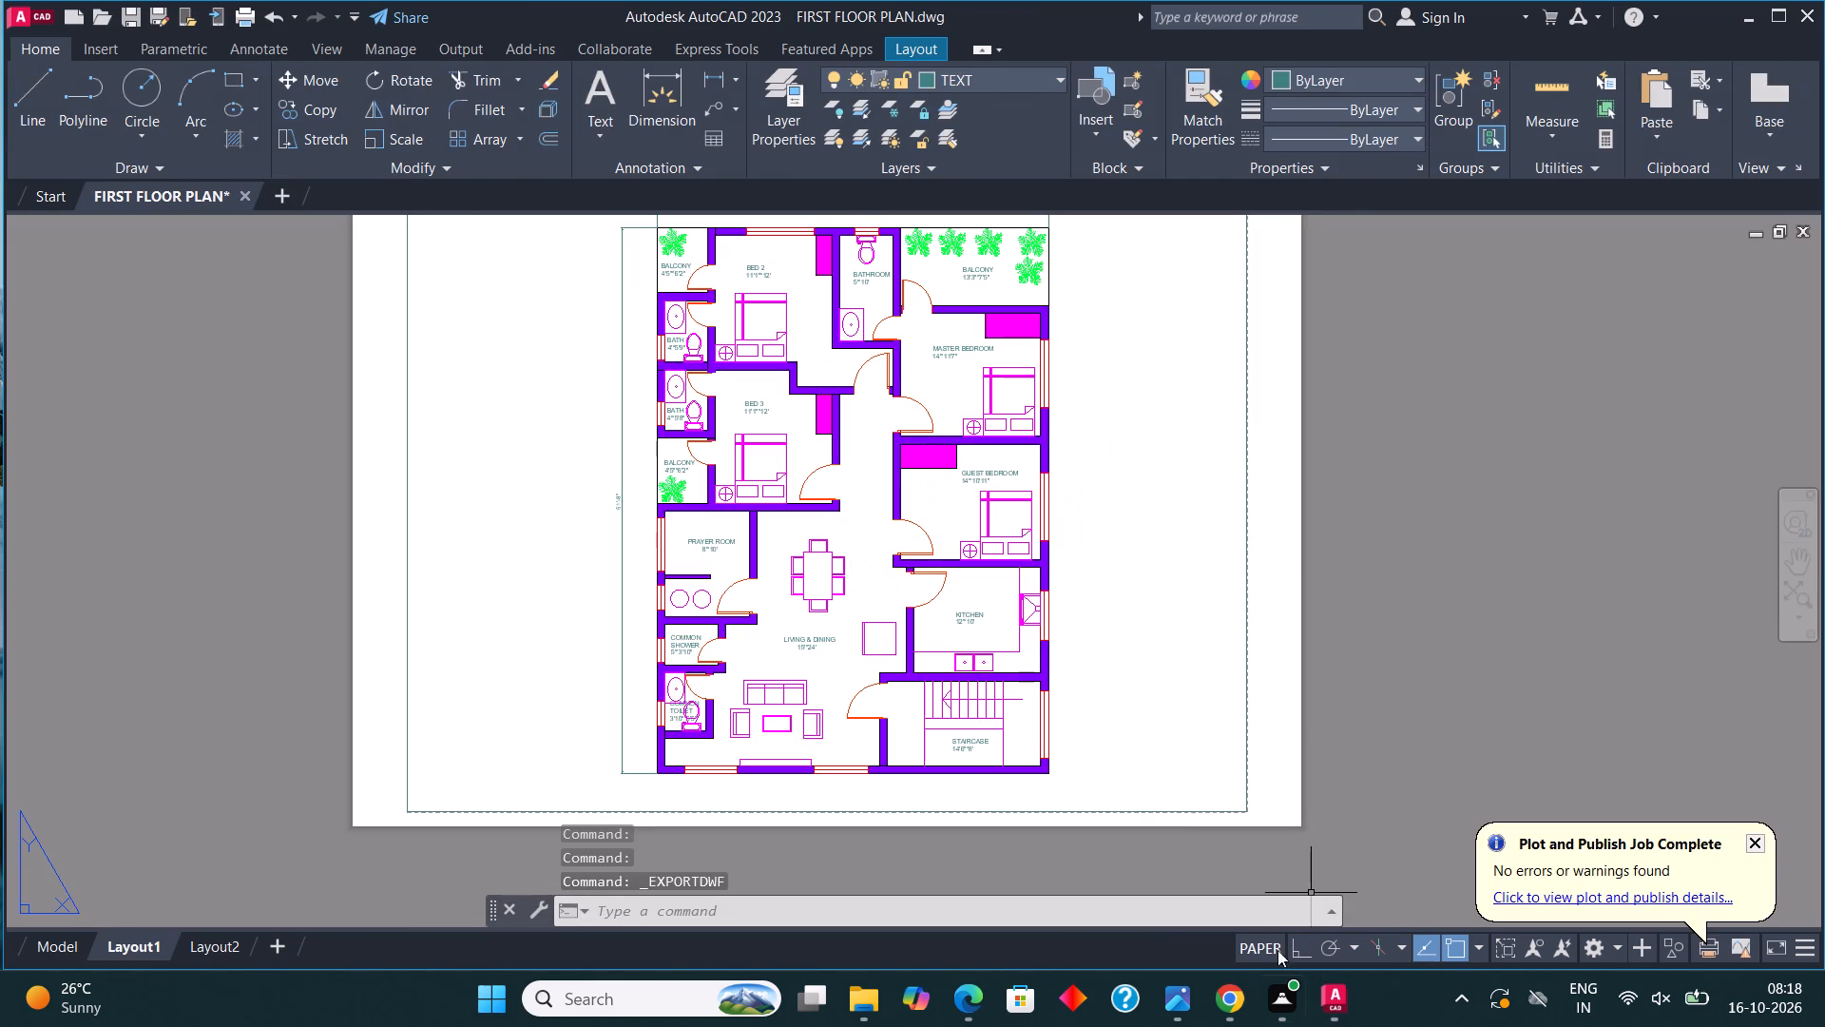